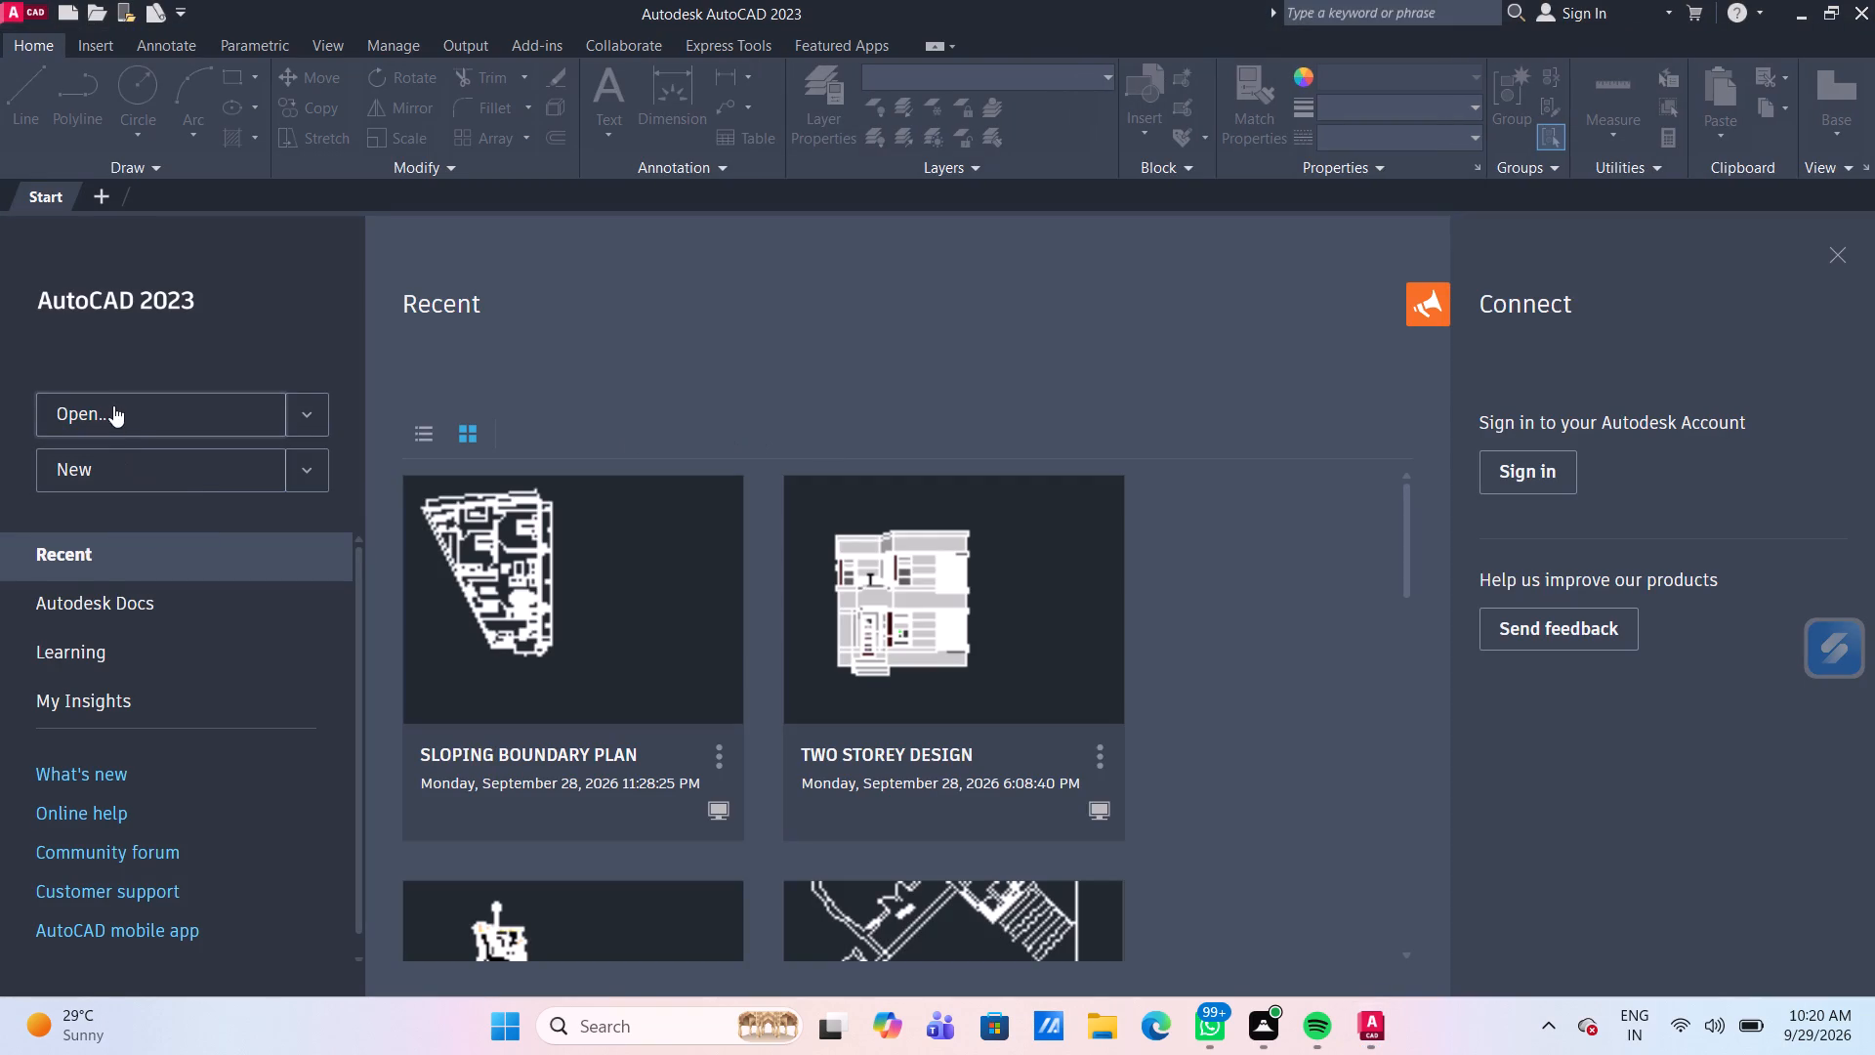
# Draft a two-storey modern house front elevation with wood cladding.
# Create a new blank drawing and turn Ortho mode on.
pyautogui.click(163, 472)
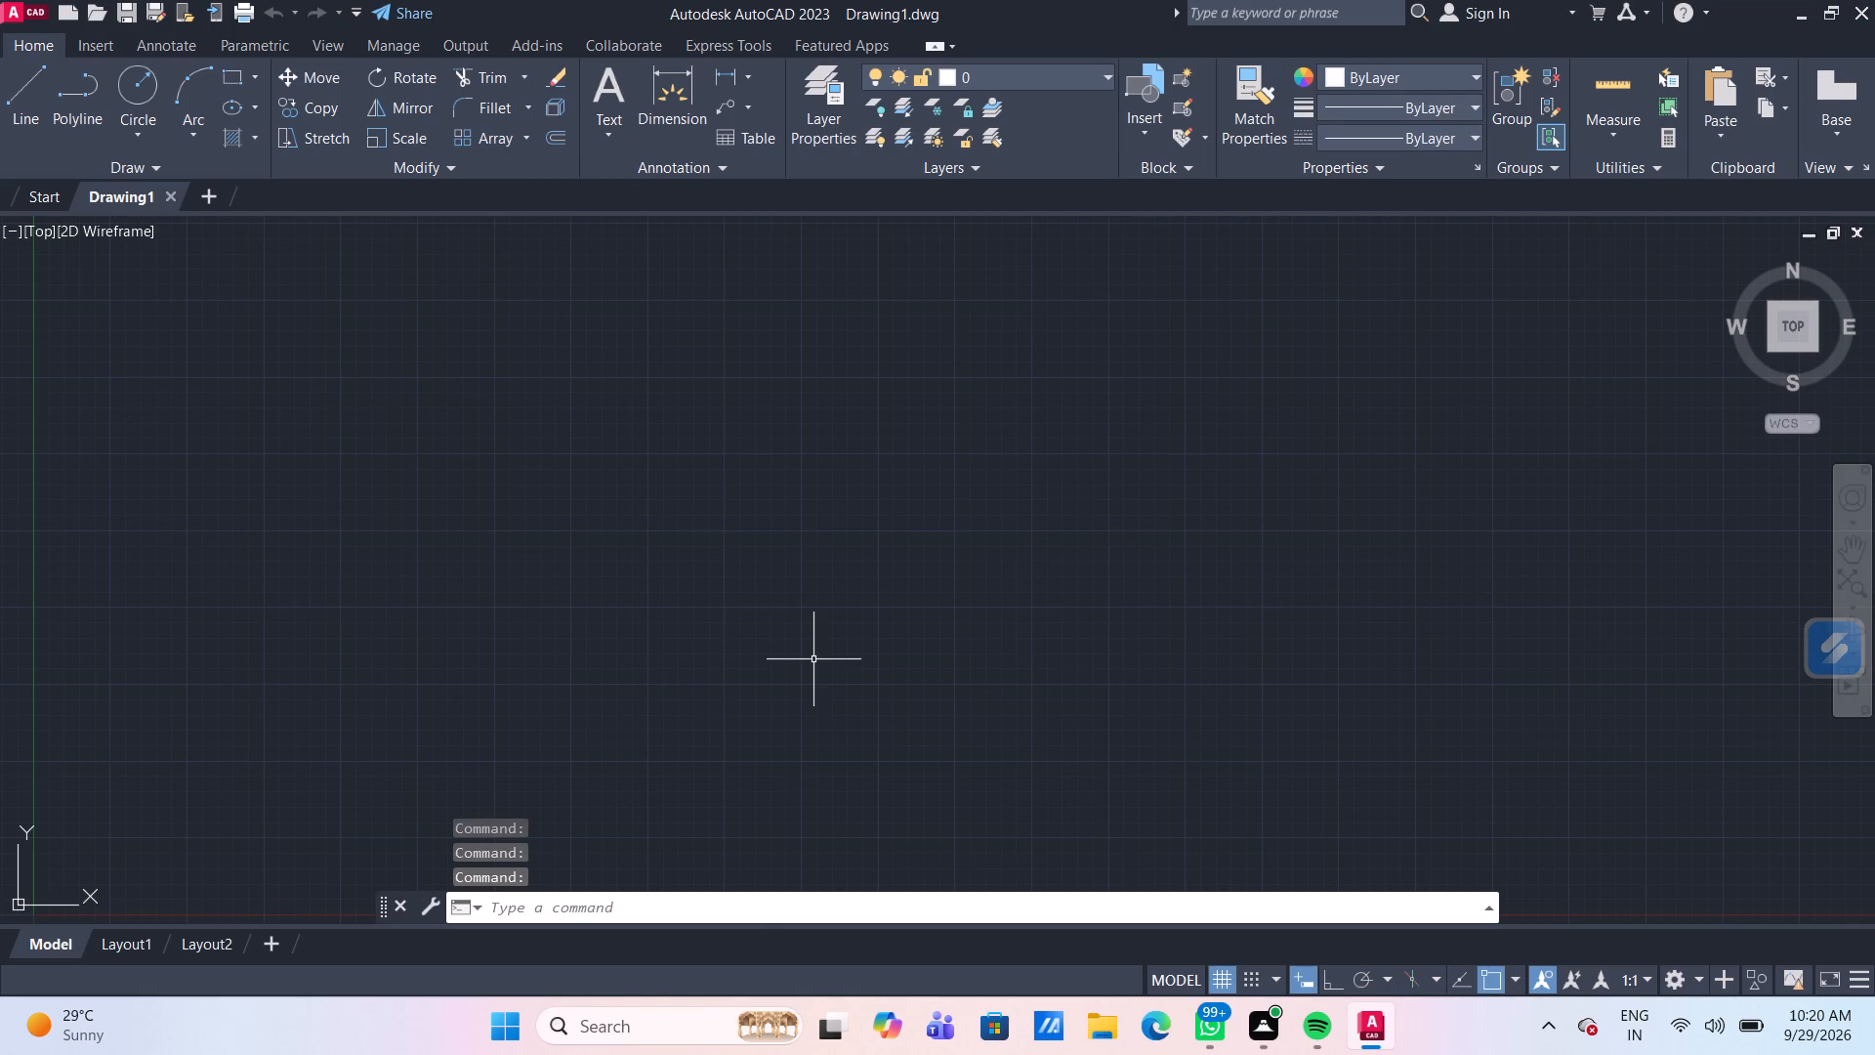
pyautogui.press('F8')
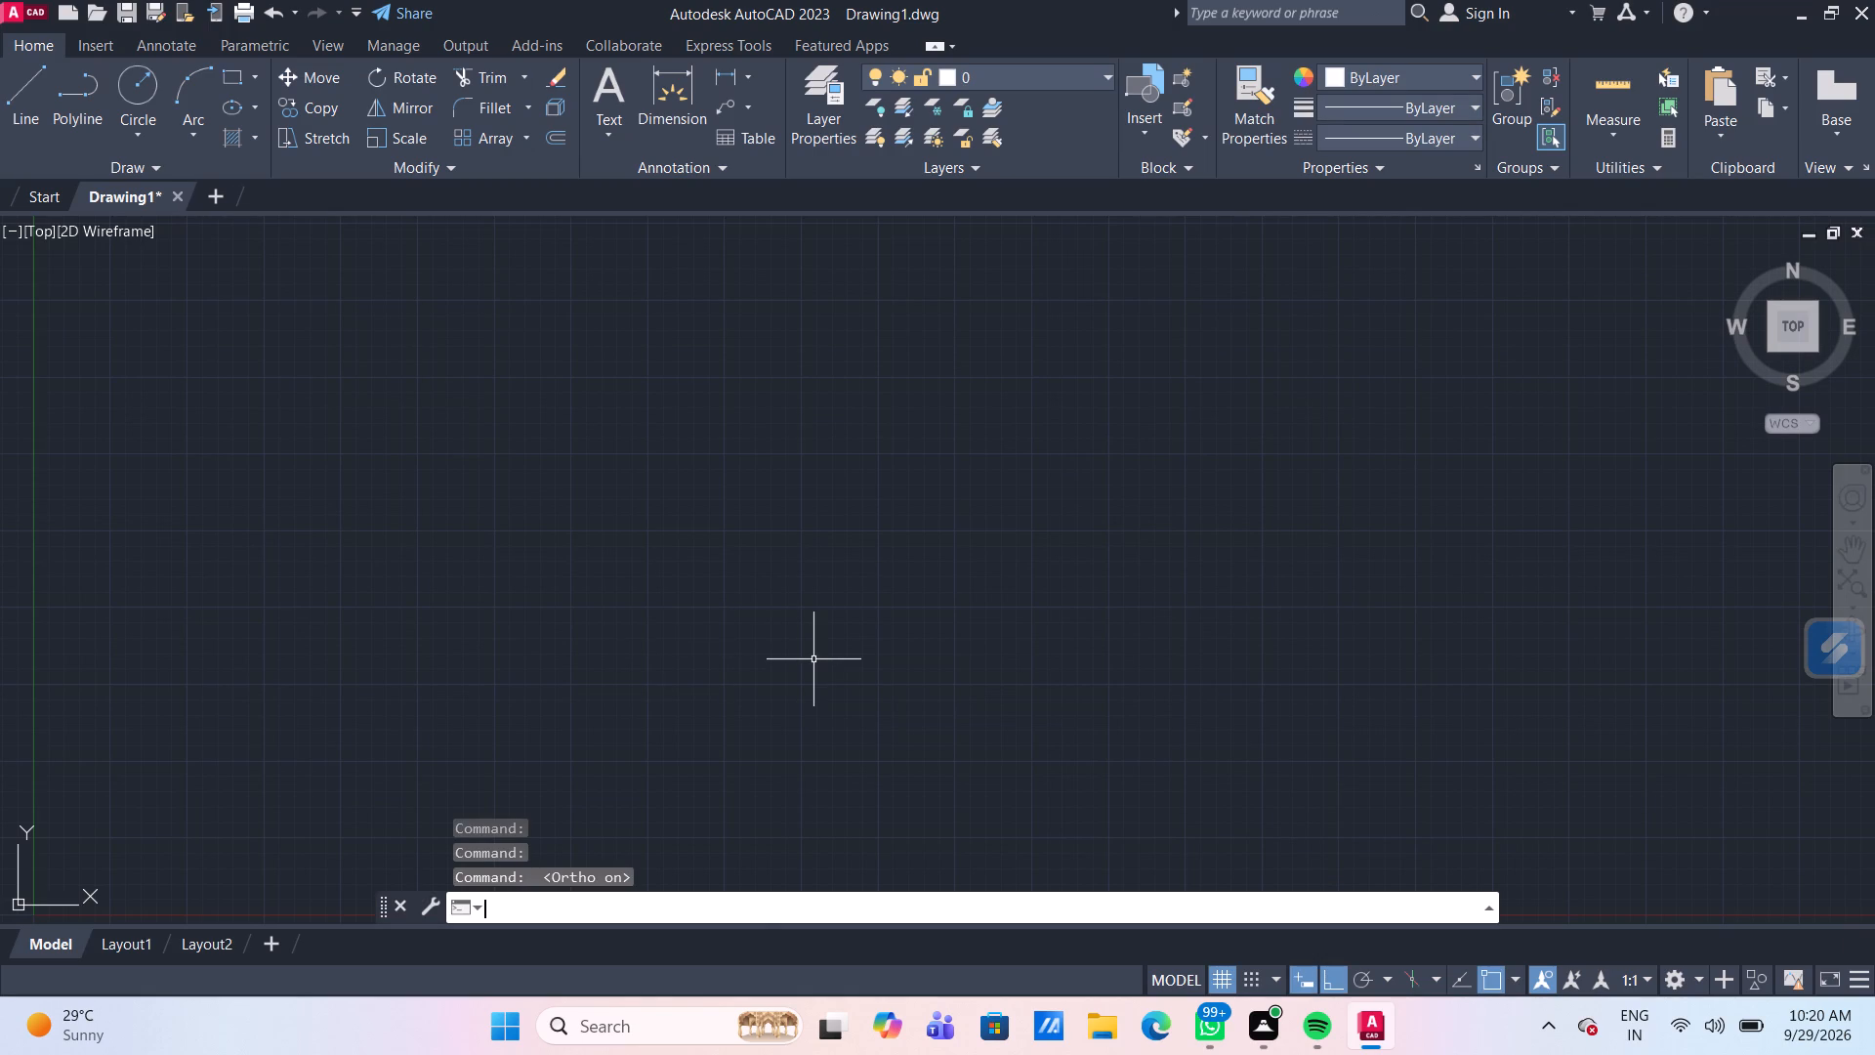
# Turn on command log recording with LOGFILEON.
pyautogui.click(635, 897)
pyautogui.write('LOGF')
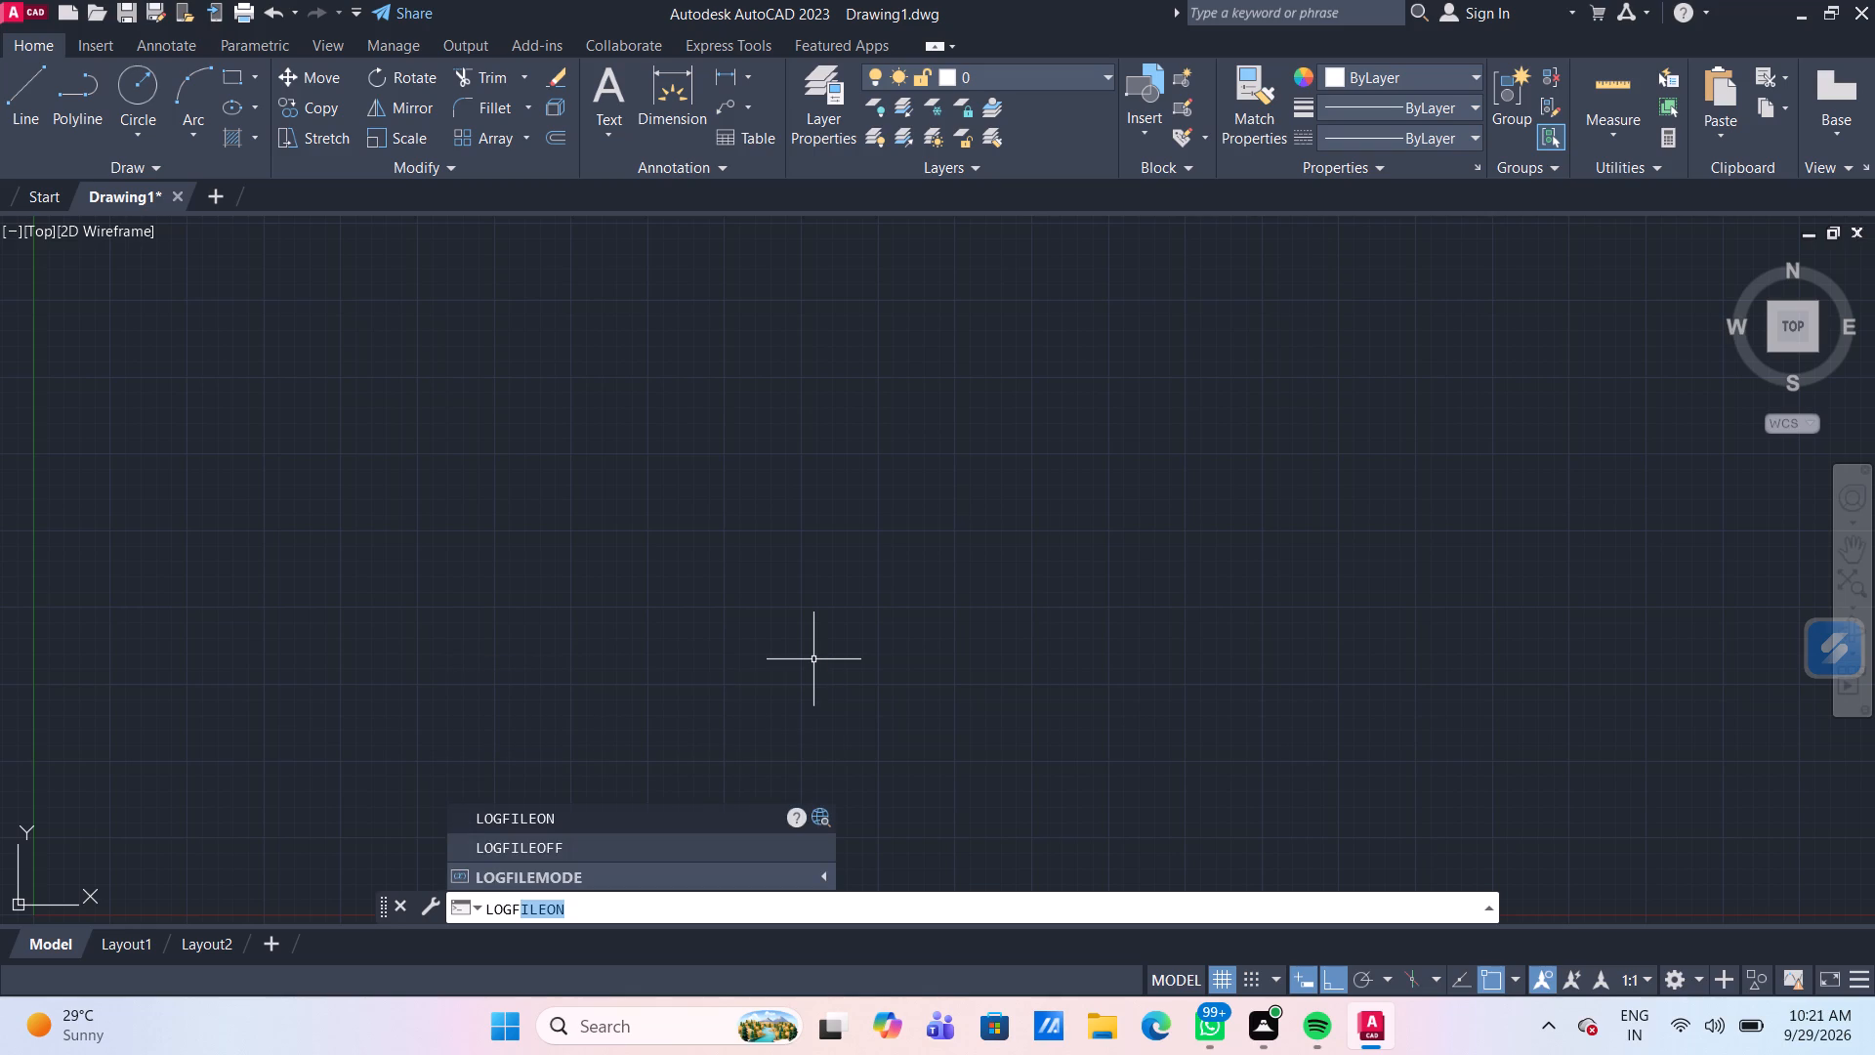
pyautogui.click(588, 814)
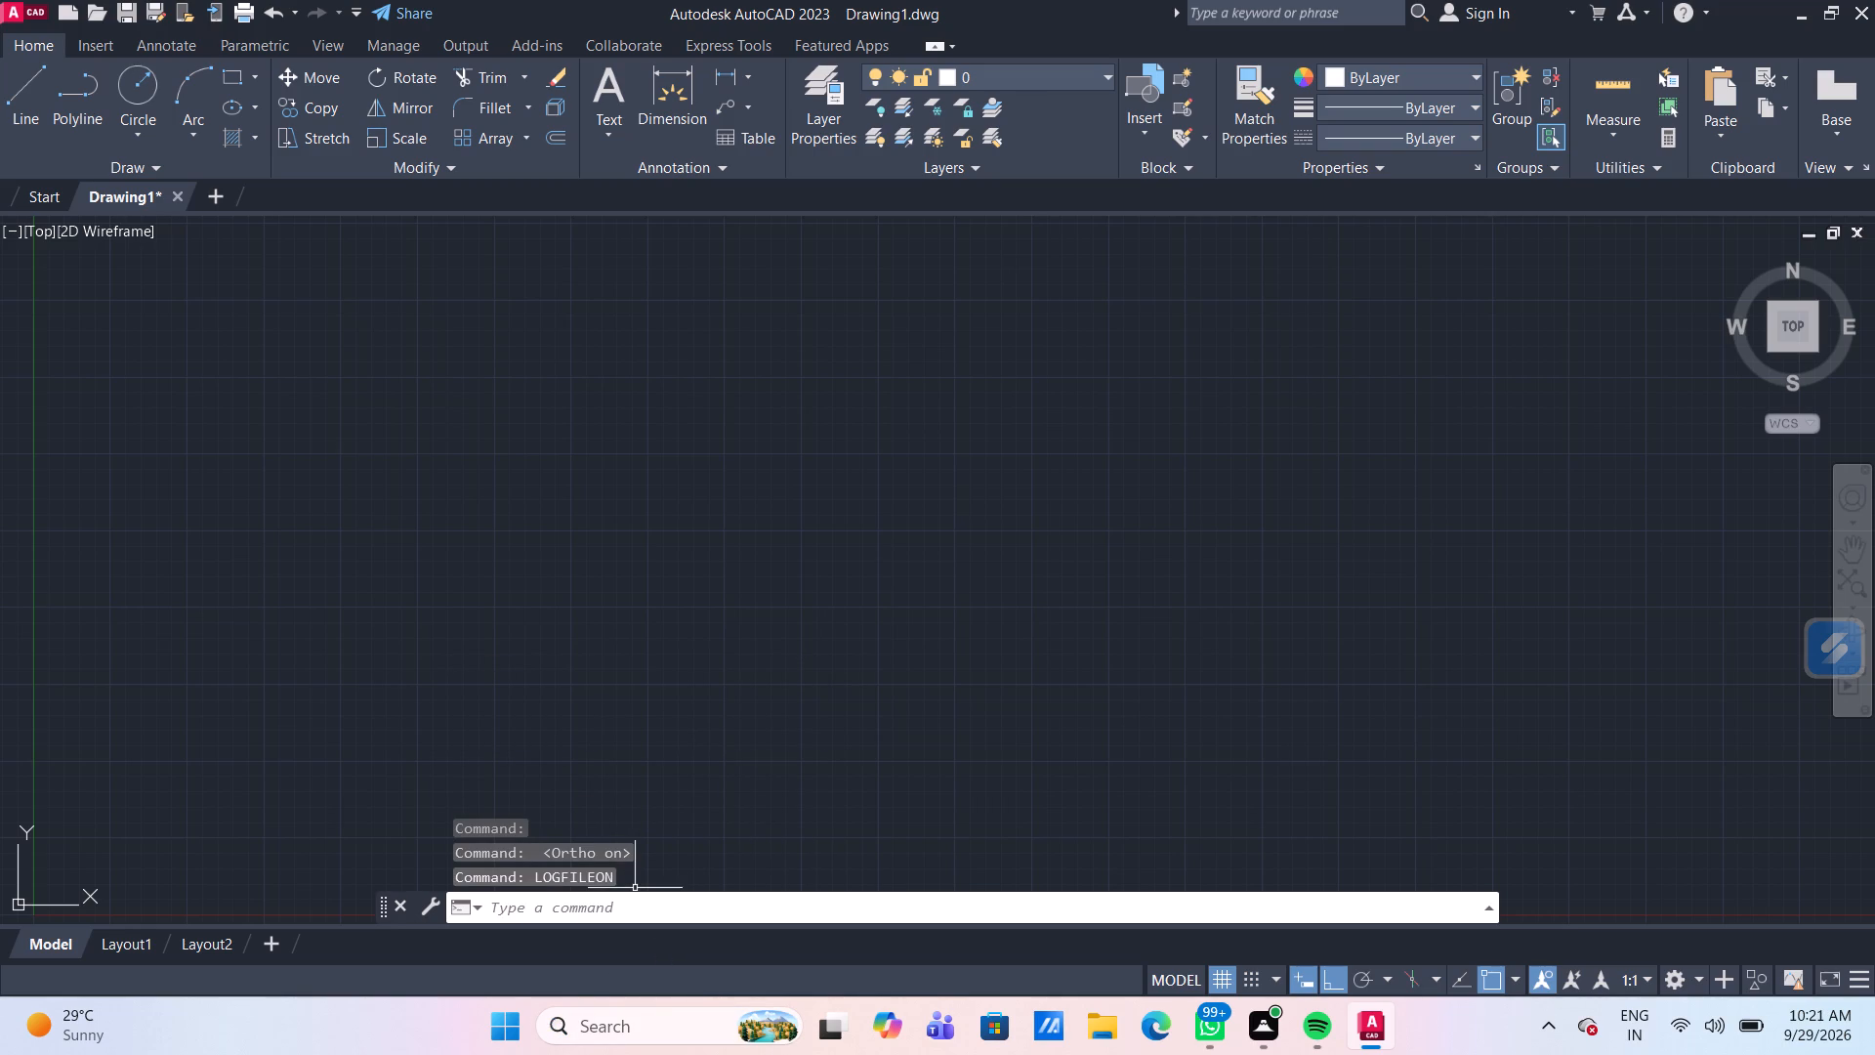
# Set the drawing's length units to Engineering with 0'-0" precision.
pyautogui.click(664, 908)
pyautogui.write('UN')
pyautogui.press('Return')
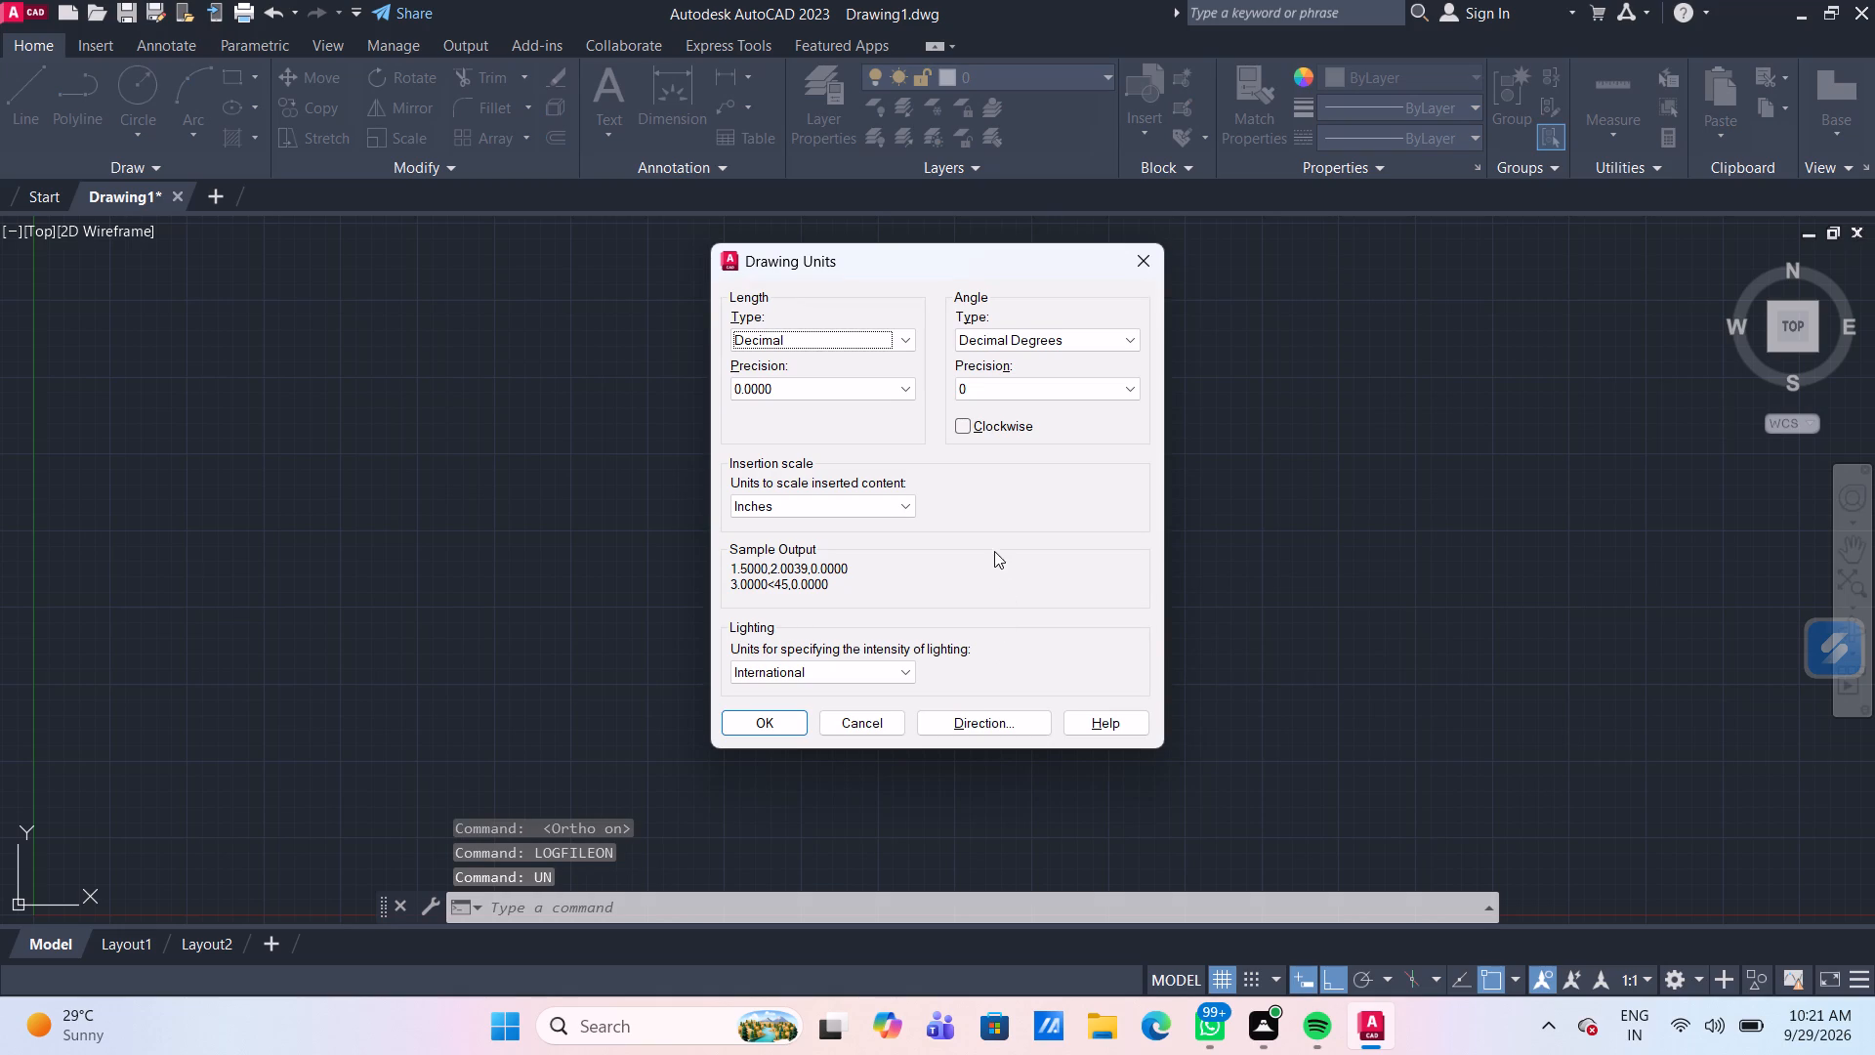
pyautogui.click(876, 336)
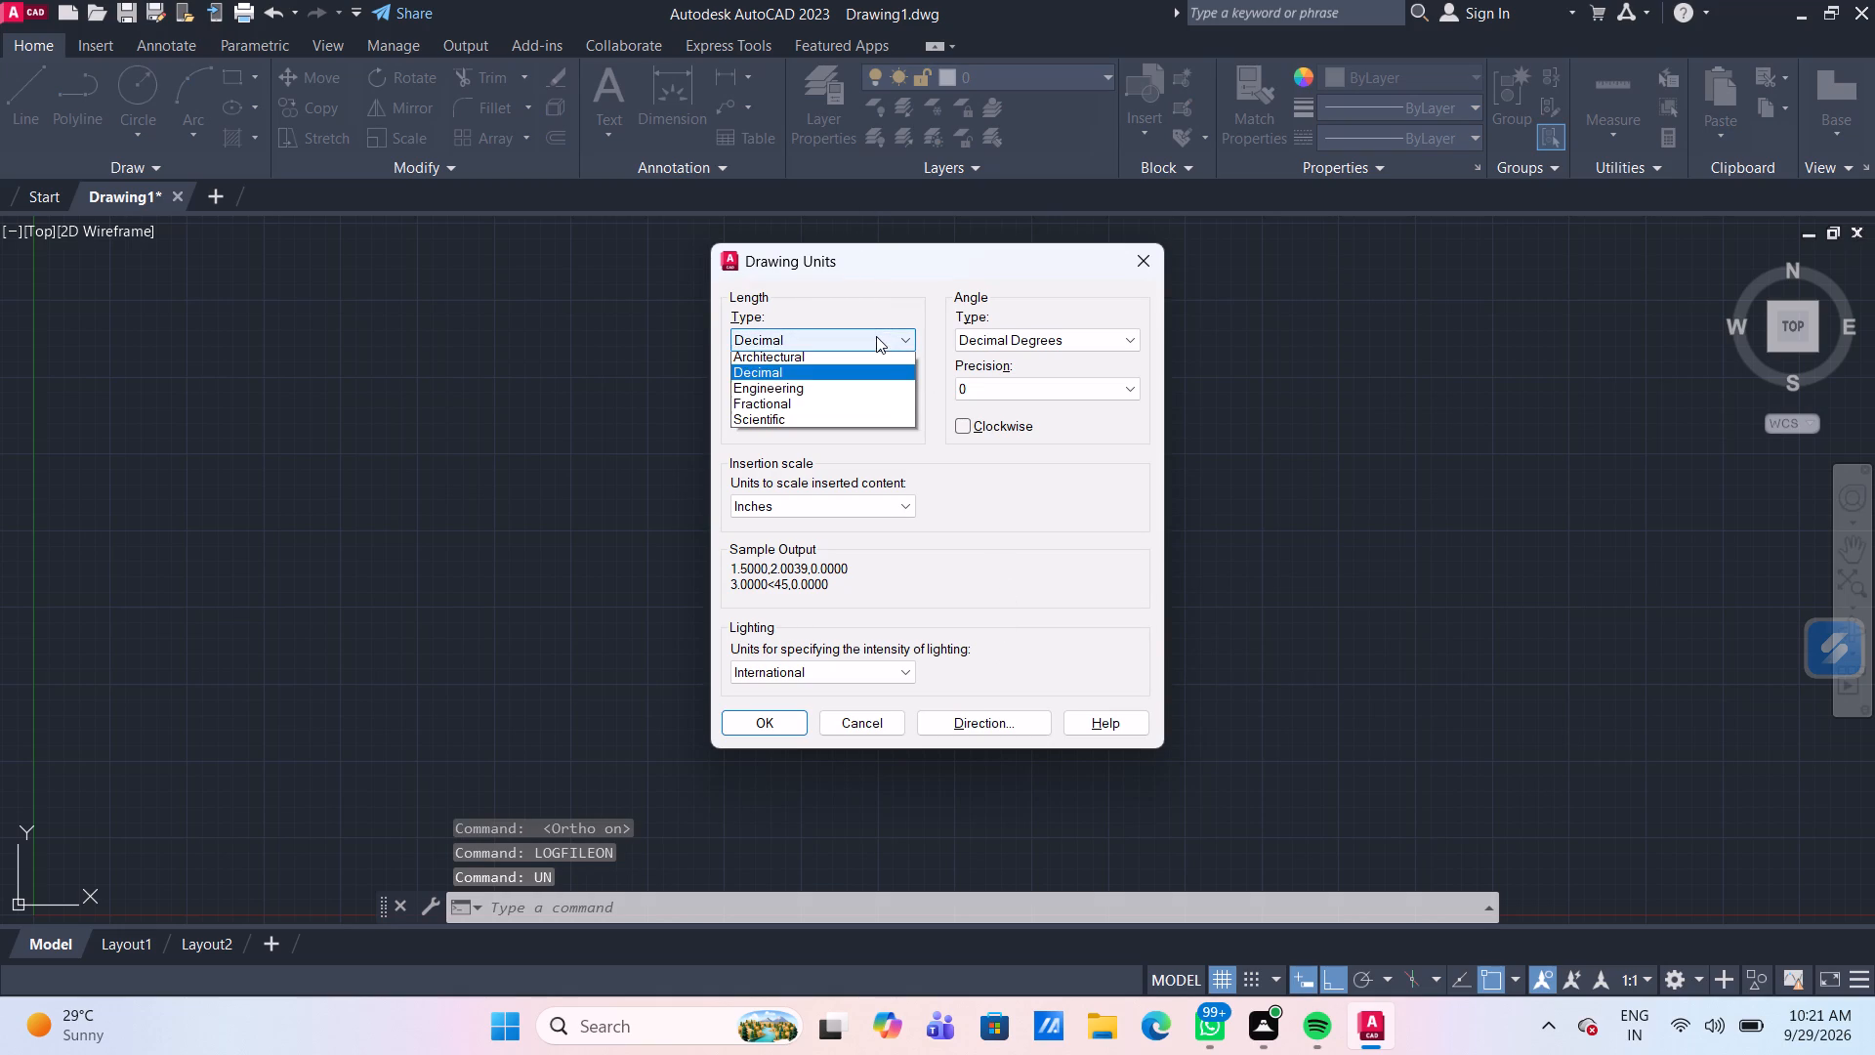
pyautogui.click(888, 389)
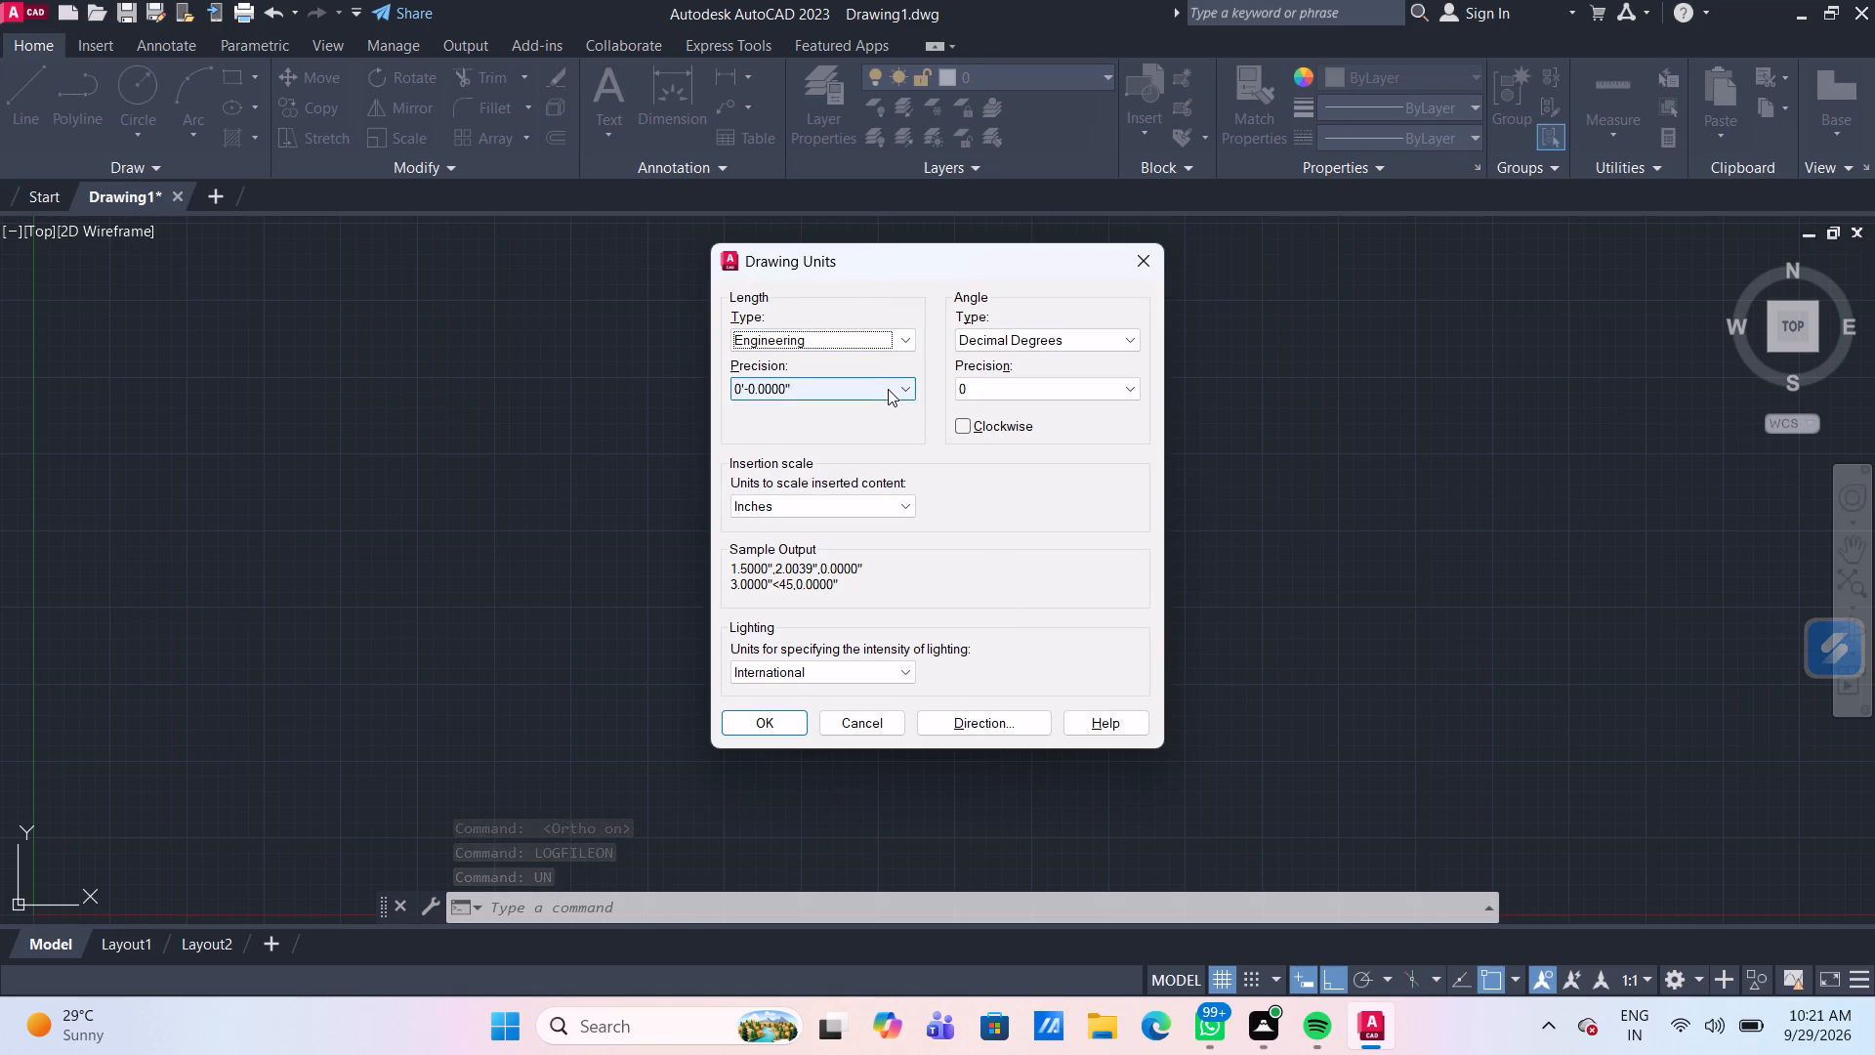
pyautogui.click(888, 389)
pyautogui.click(873, 412)
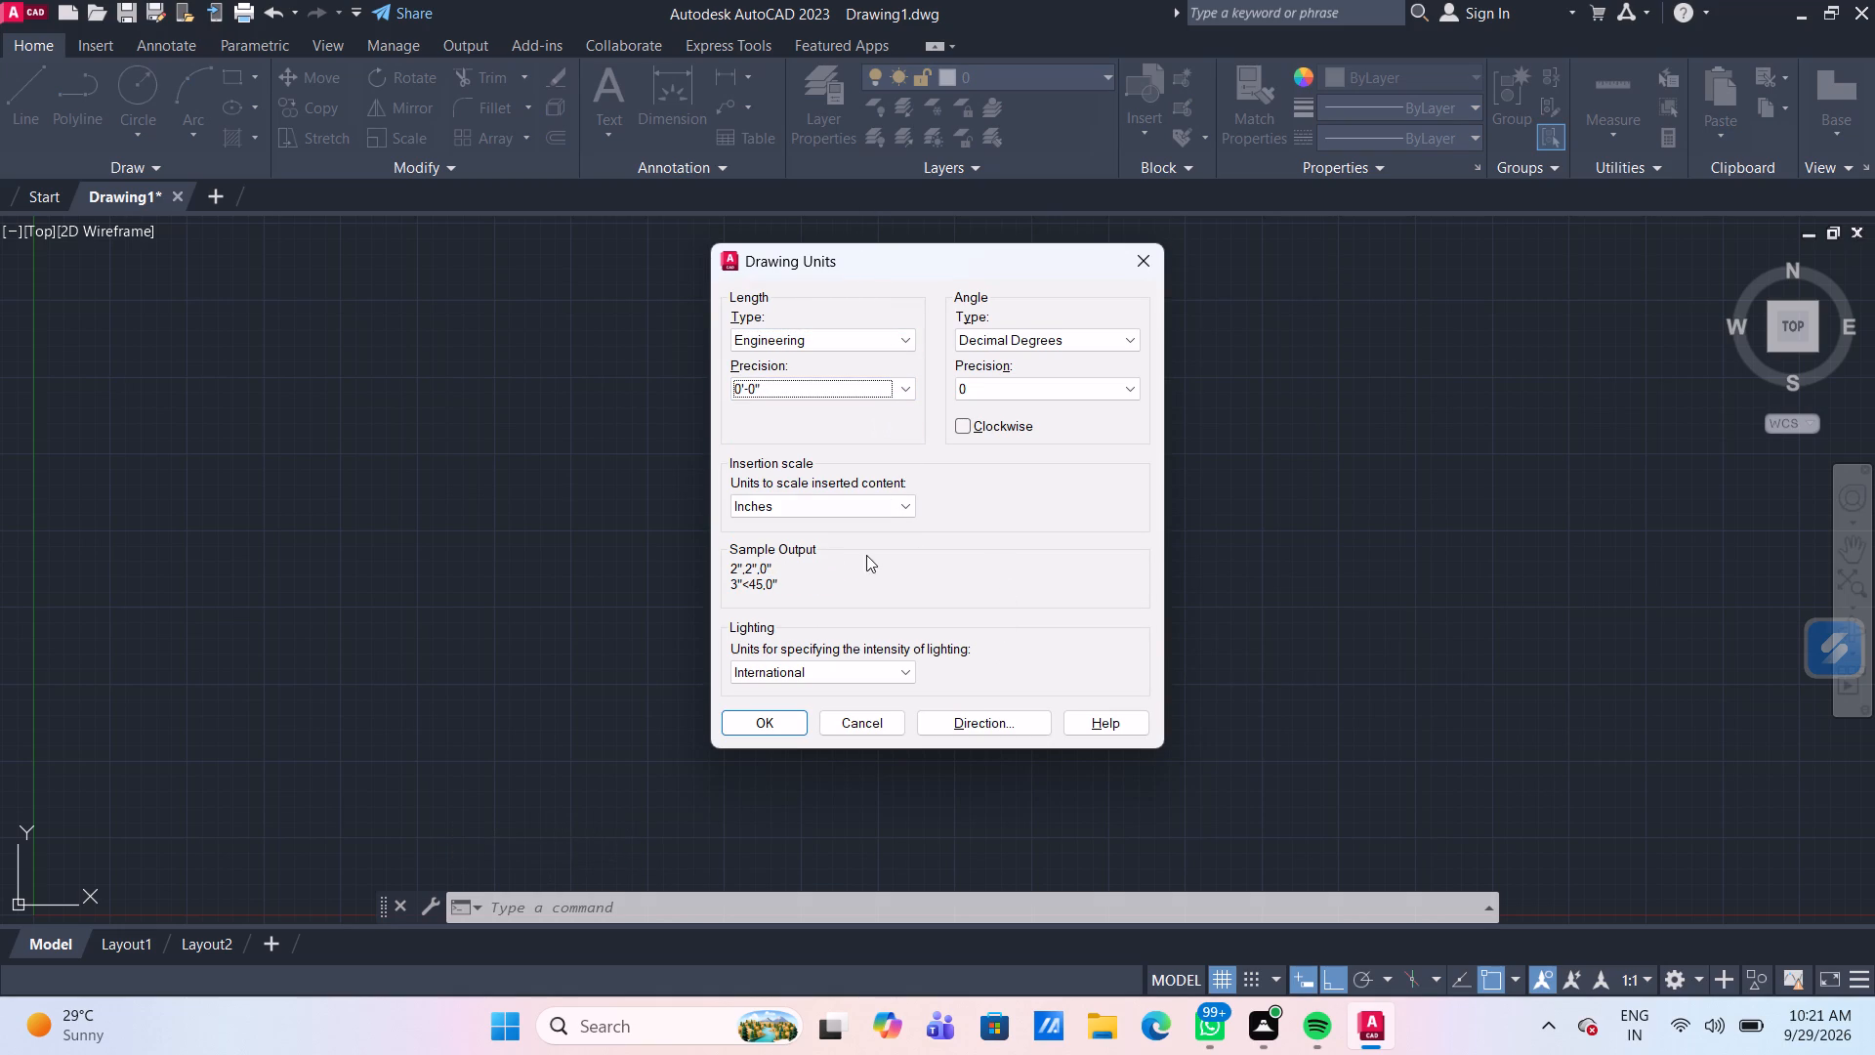
pyautogui.click(774, 719)
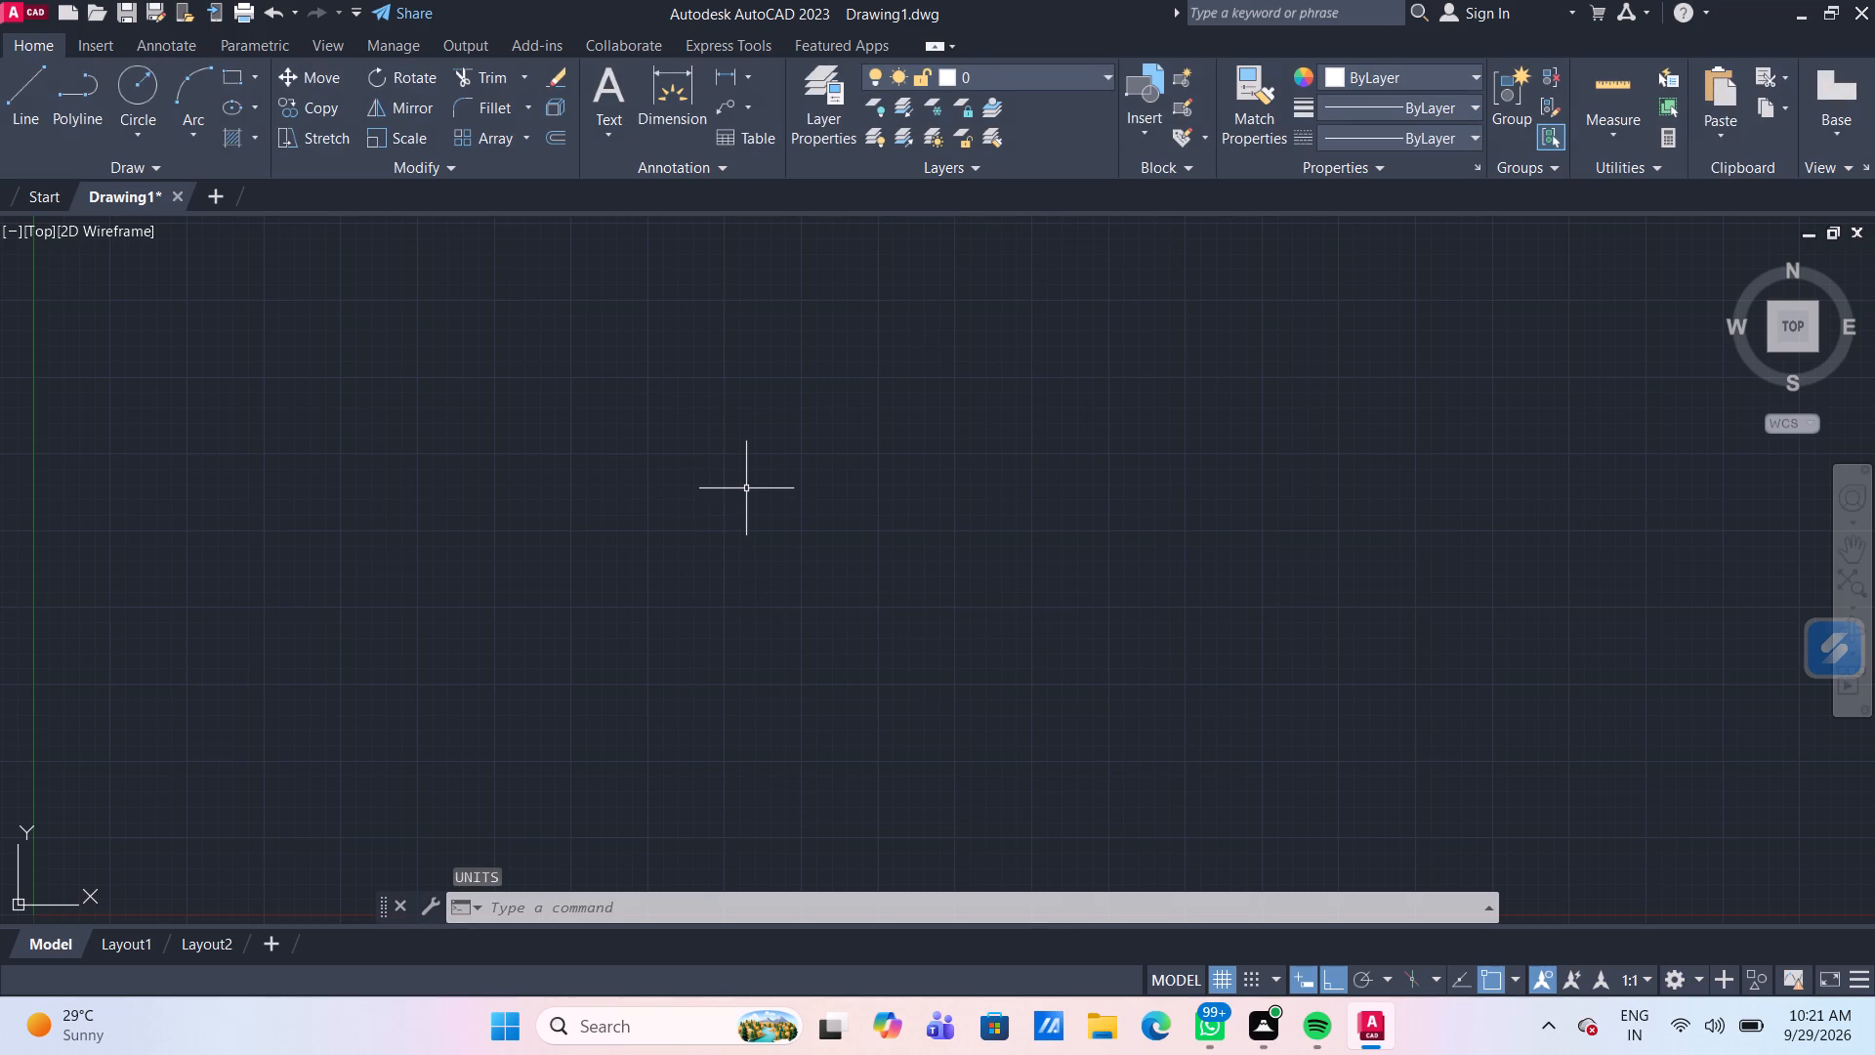
# Set the model space limits from 0,0 to 50',50' and display the full limits with Zoom All.
pyautogui.write('LIM')
pyautogui.press('Return')
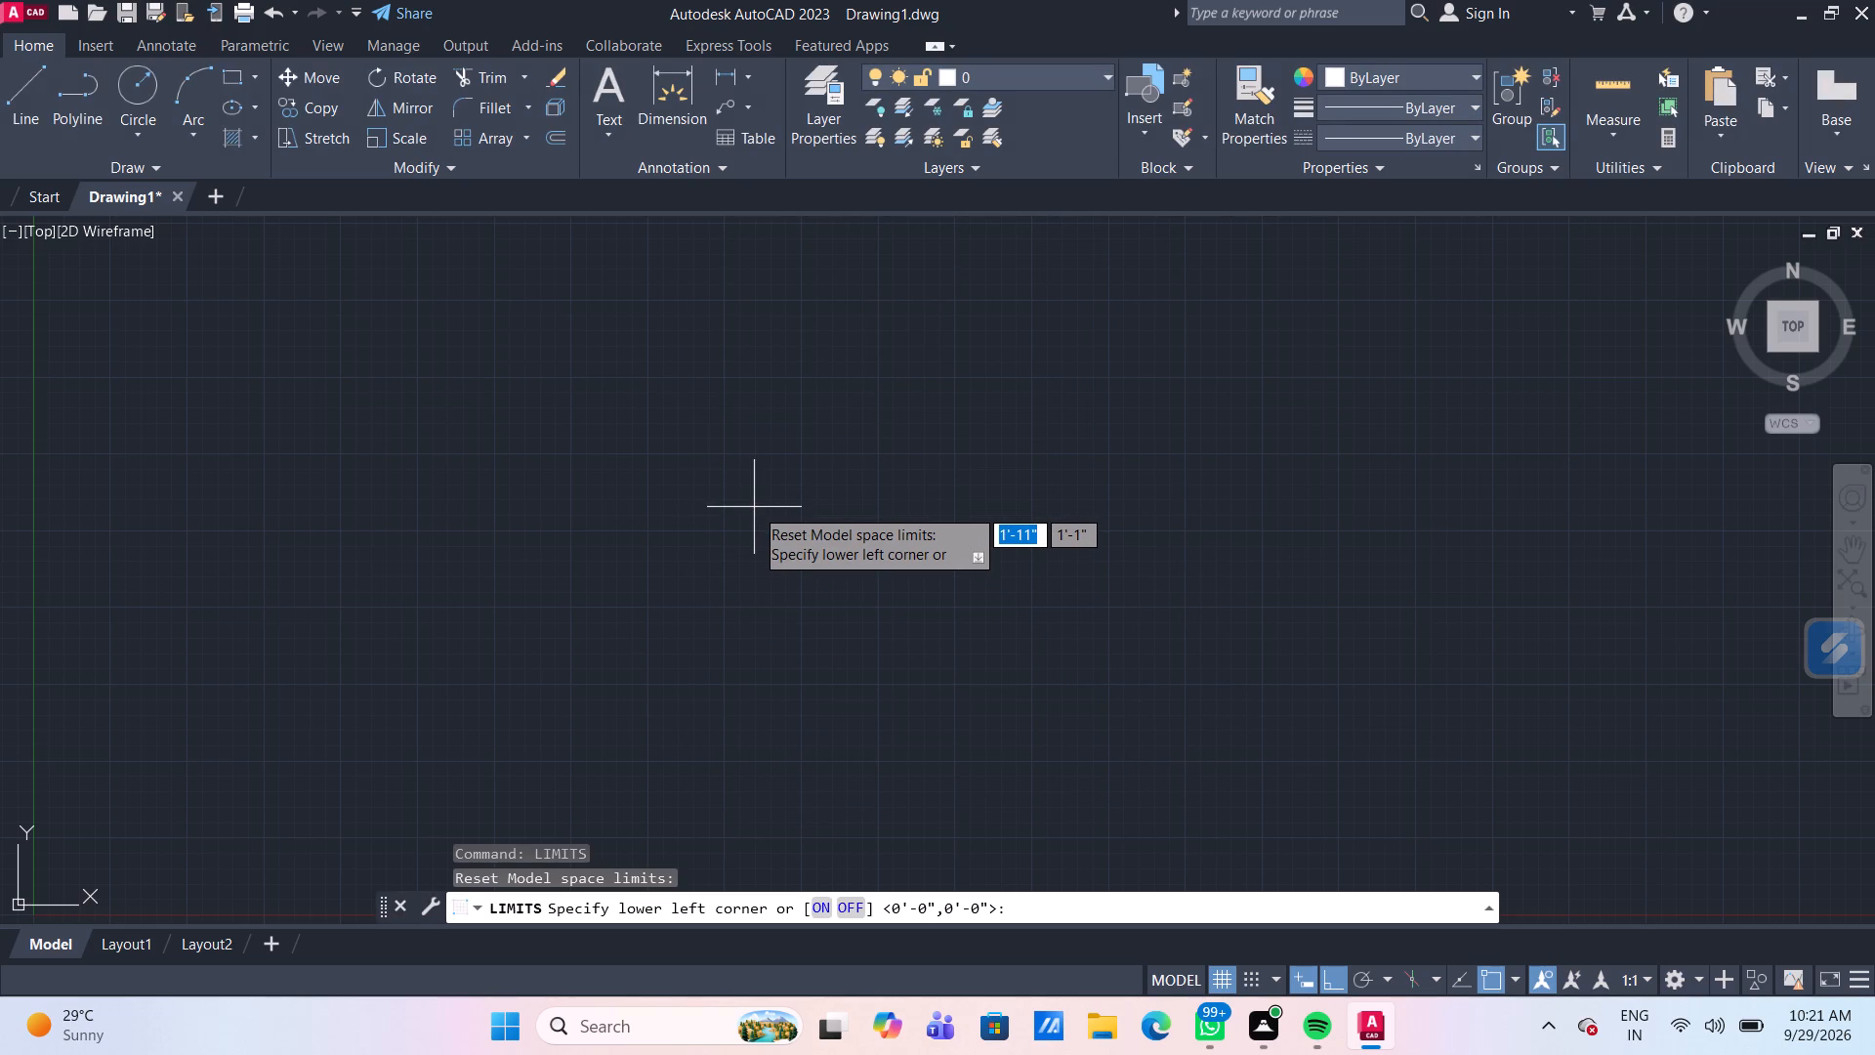
pyautogui.write('0,0')
pyautogui.press('Return')
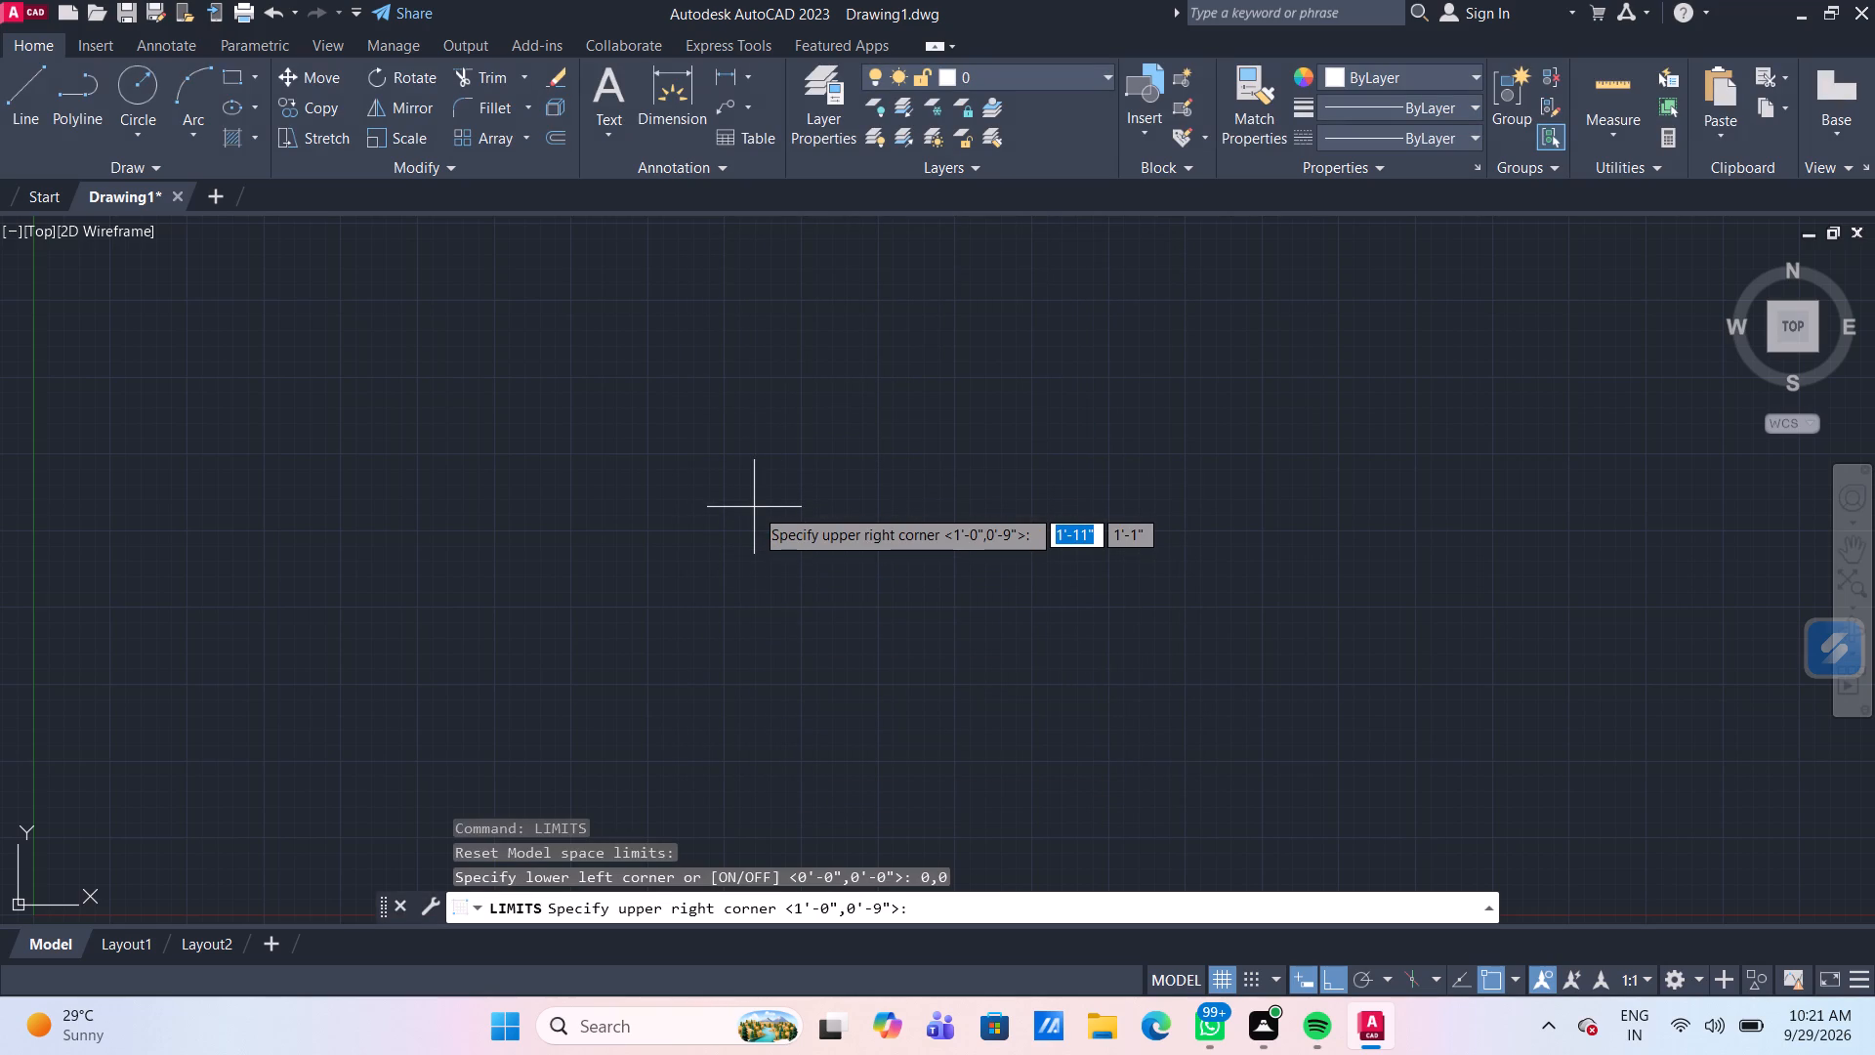
pyautogui.write("50',50'")
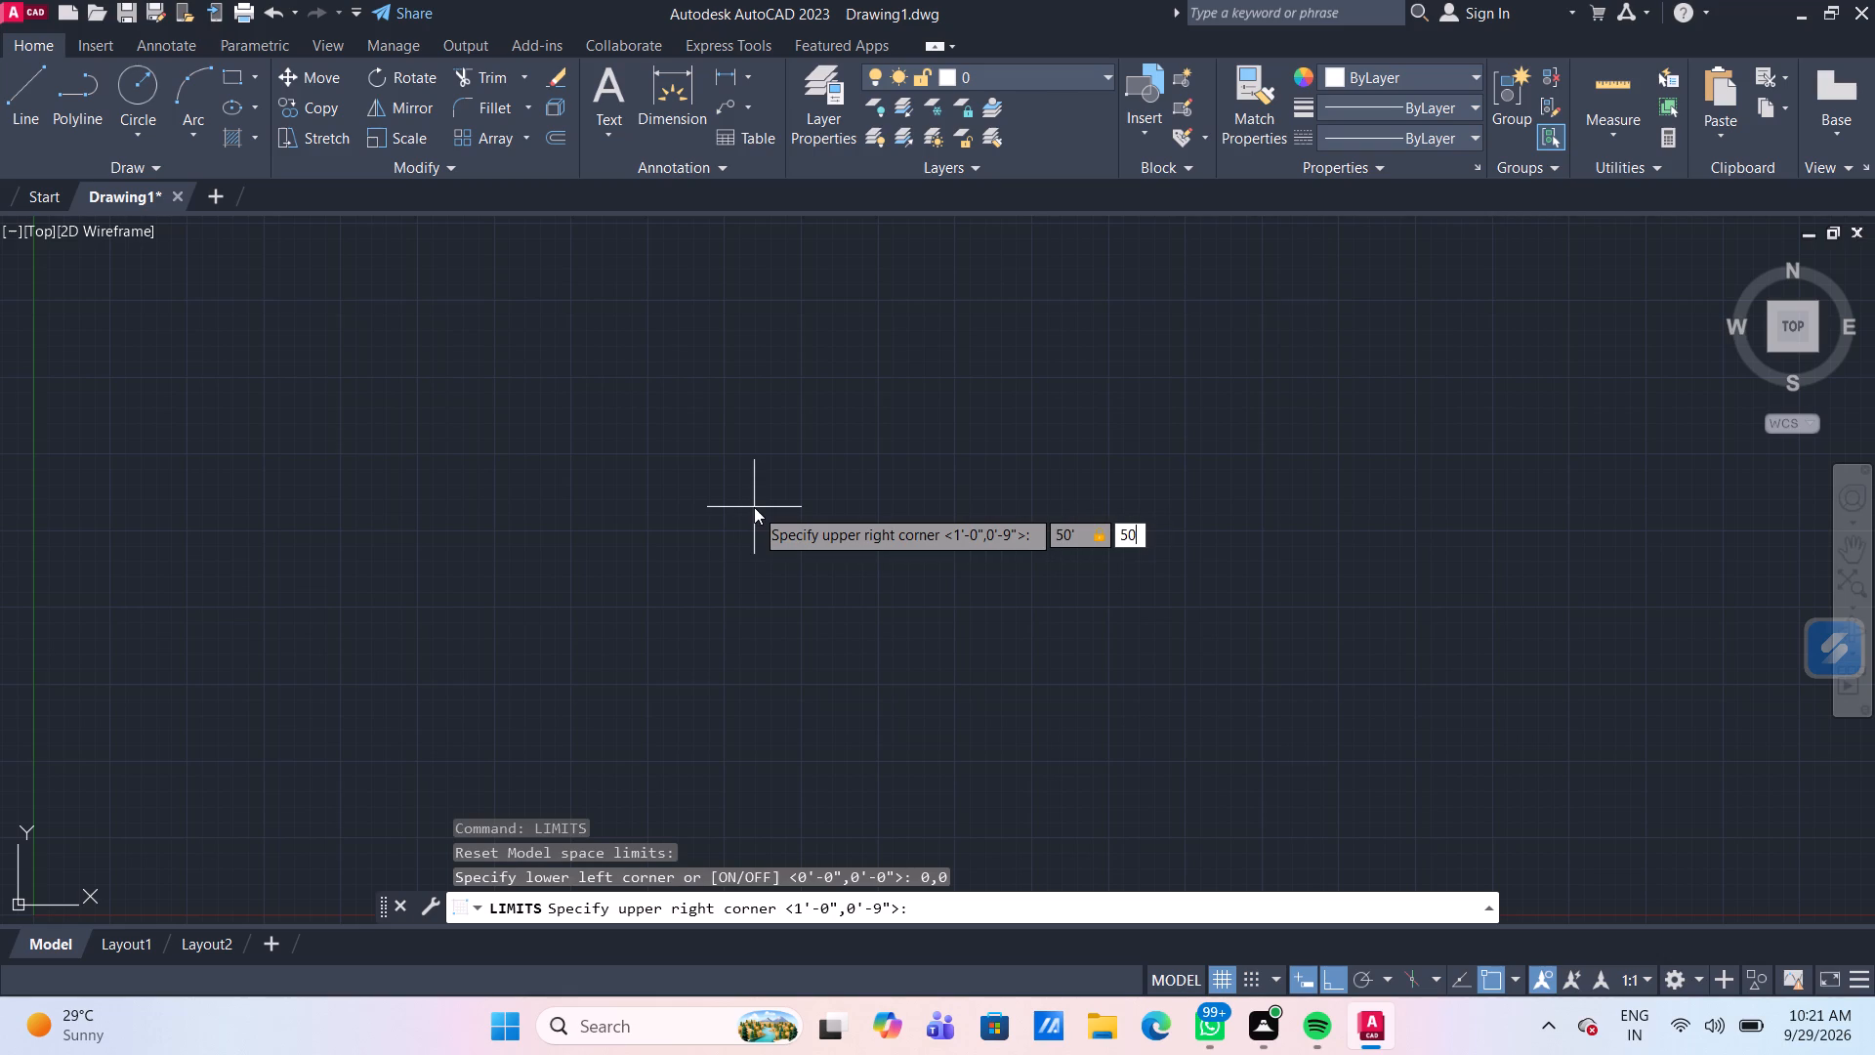
pyautogui.press('Return')
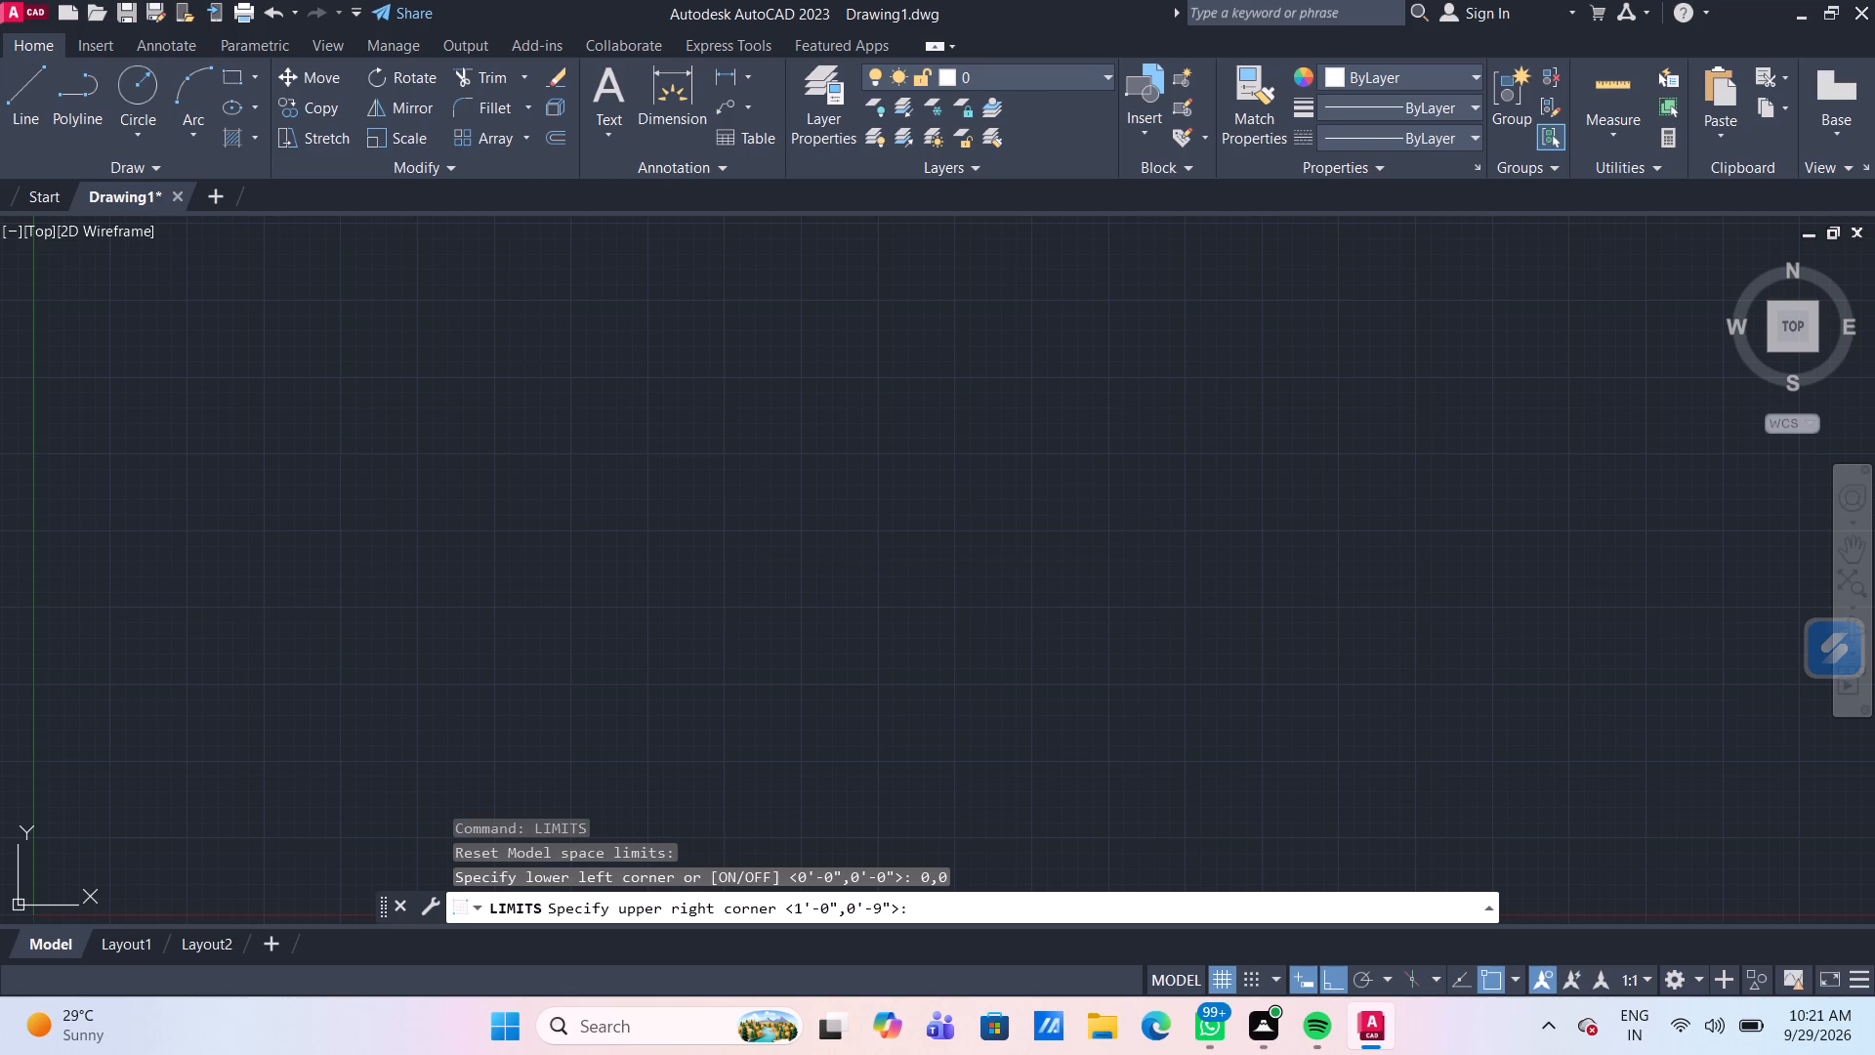
pyautogui.click(687, 920)
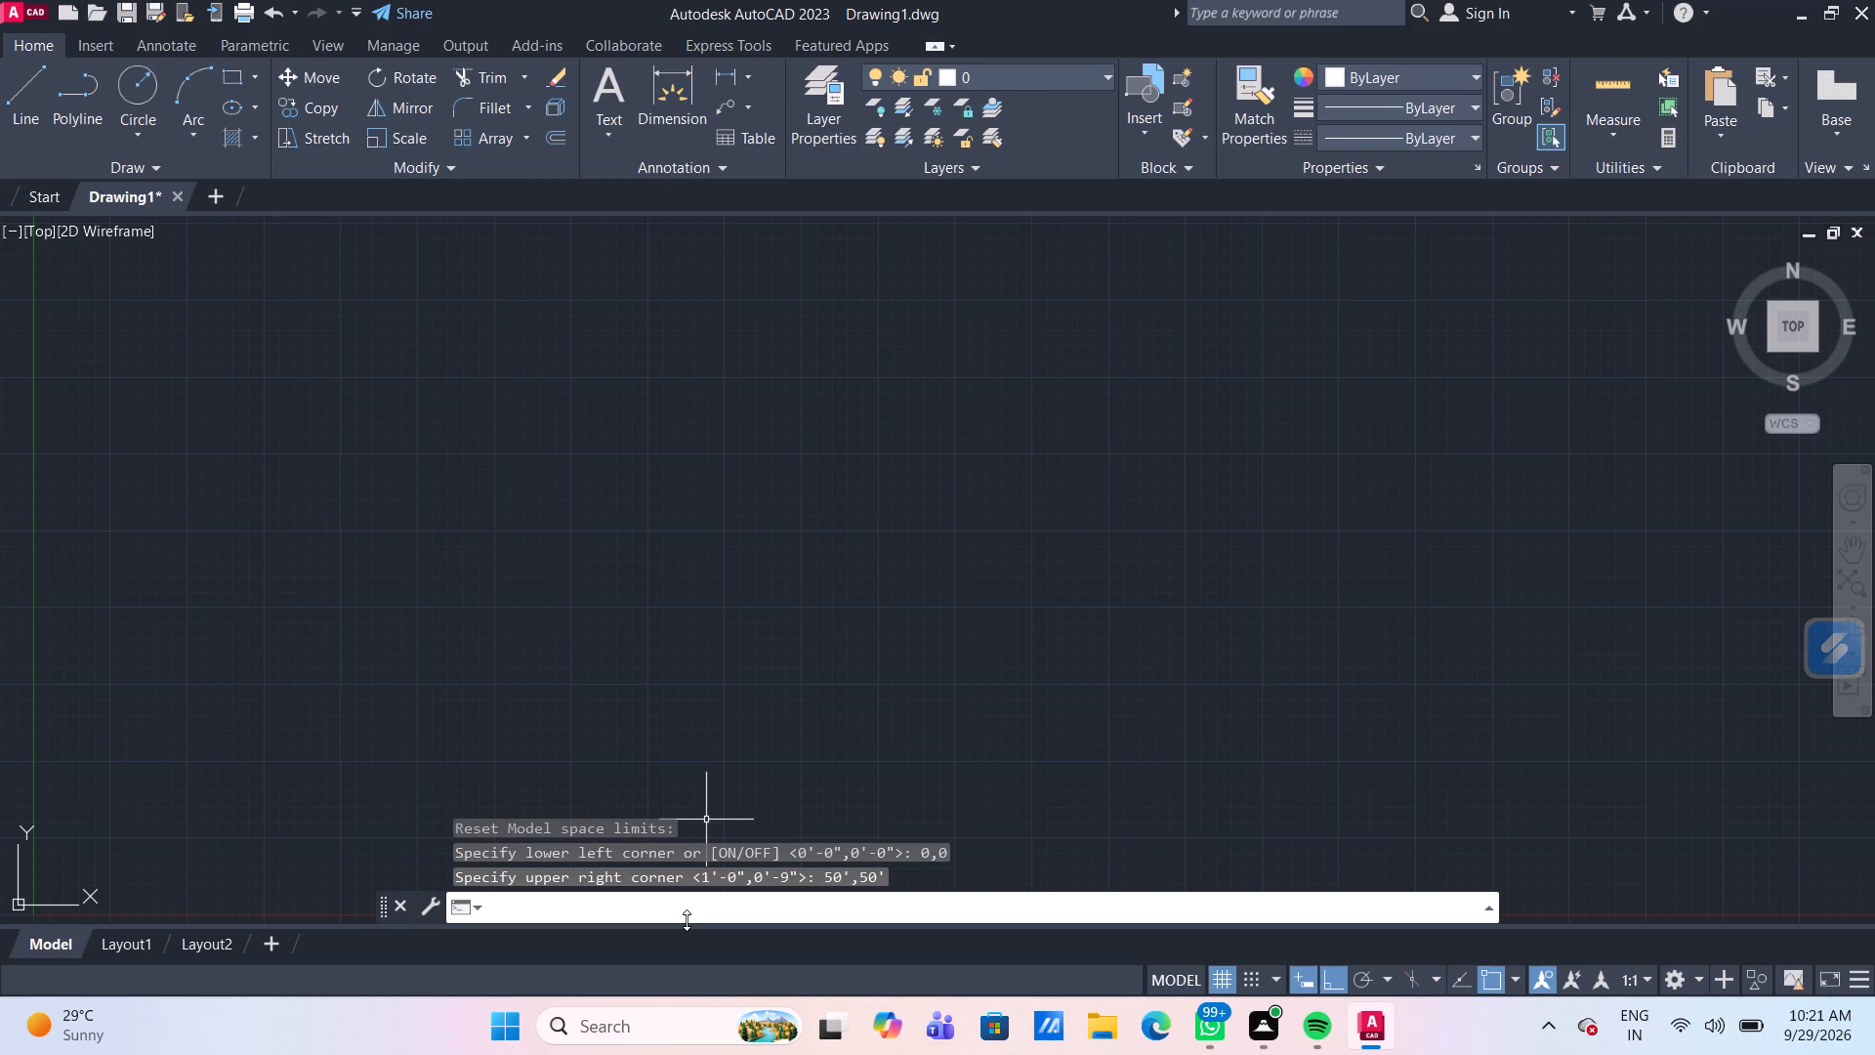
pyautogui.press('z')
pyautogui.press('Return')
pyautogui.press('a')
pyautogui.press('Return')
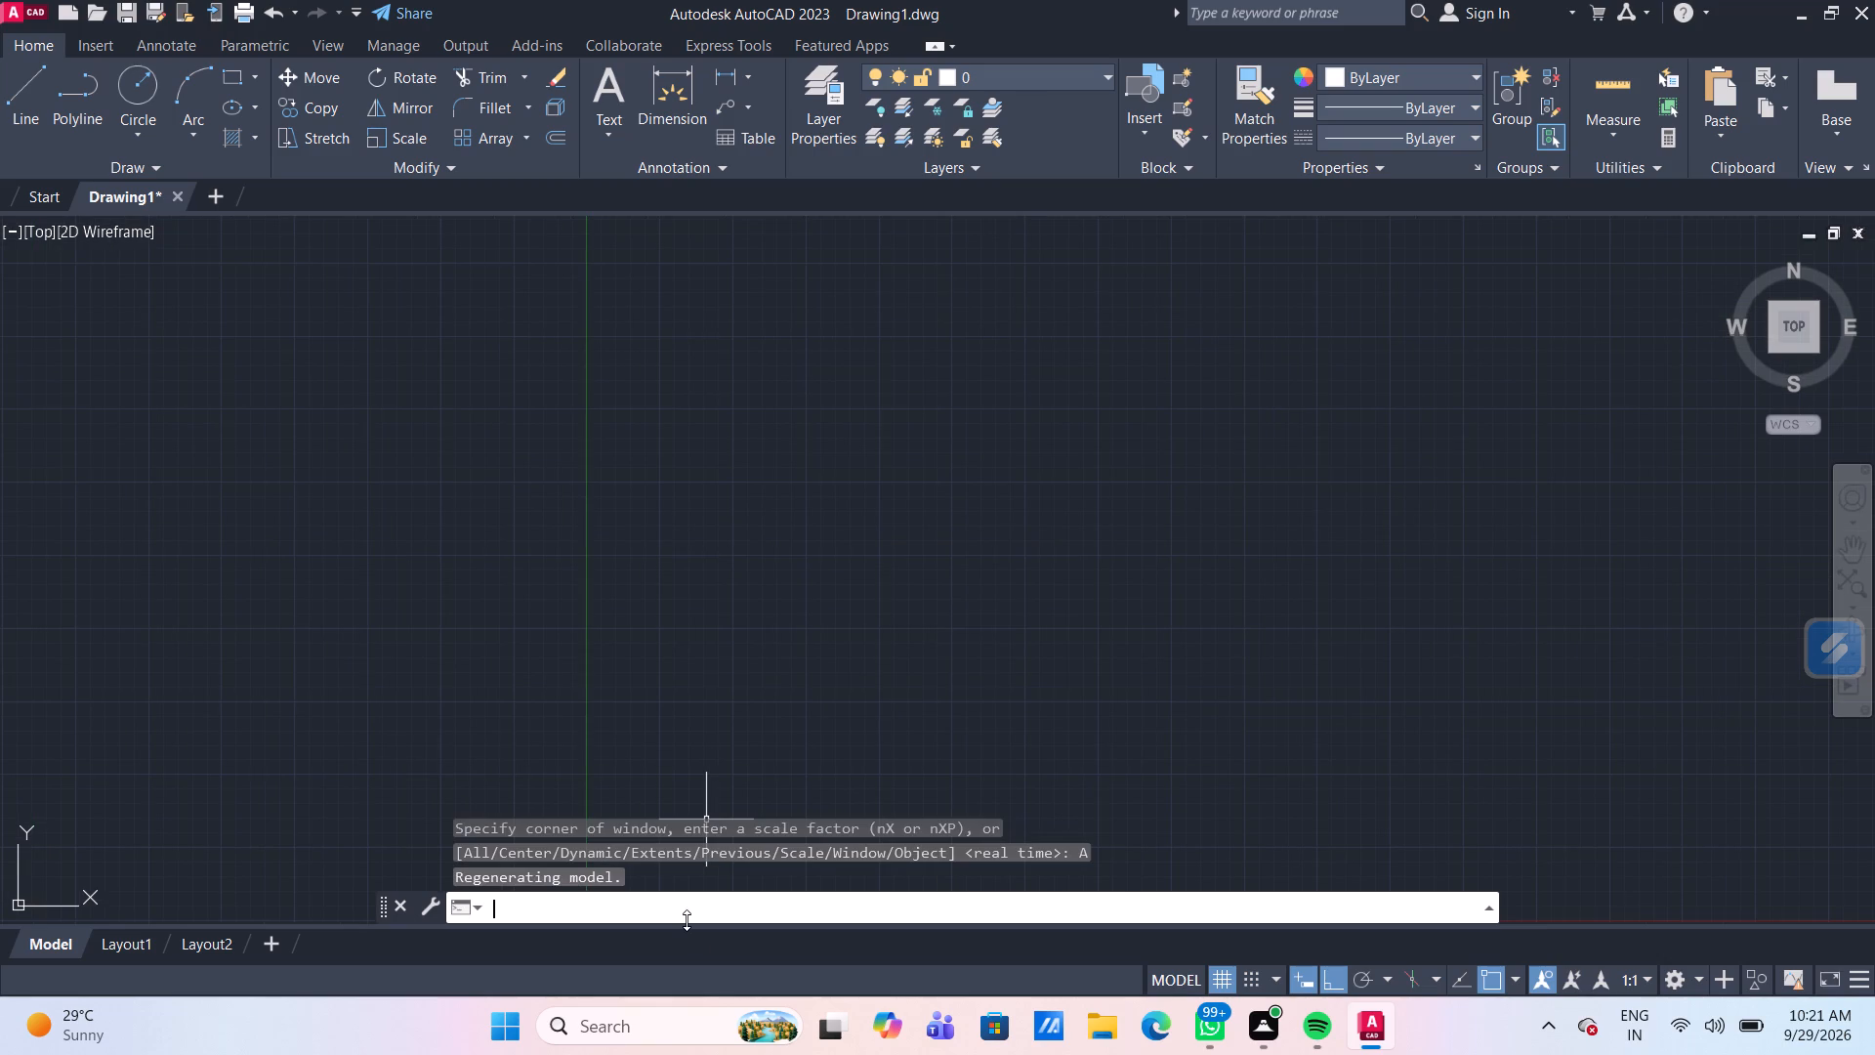
# Modify the Standard dimension style to use an arrow size of 8" and a text height of 9".
pyautogui.press('d')
pyautogui.press('Return')
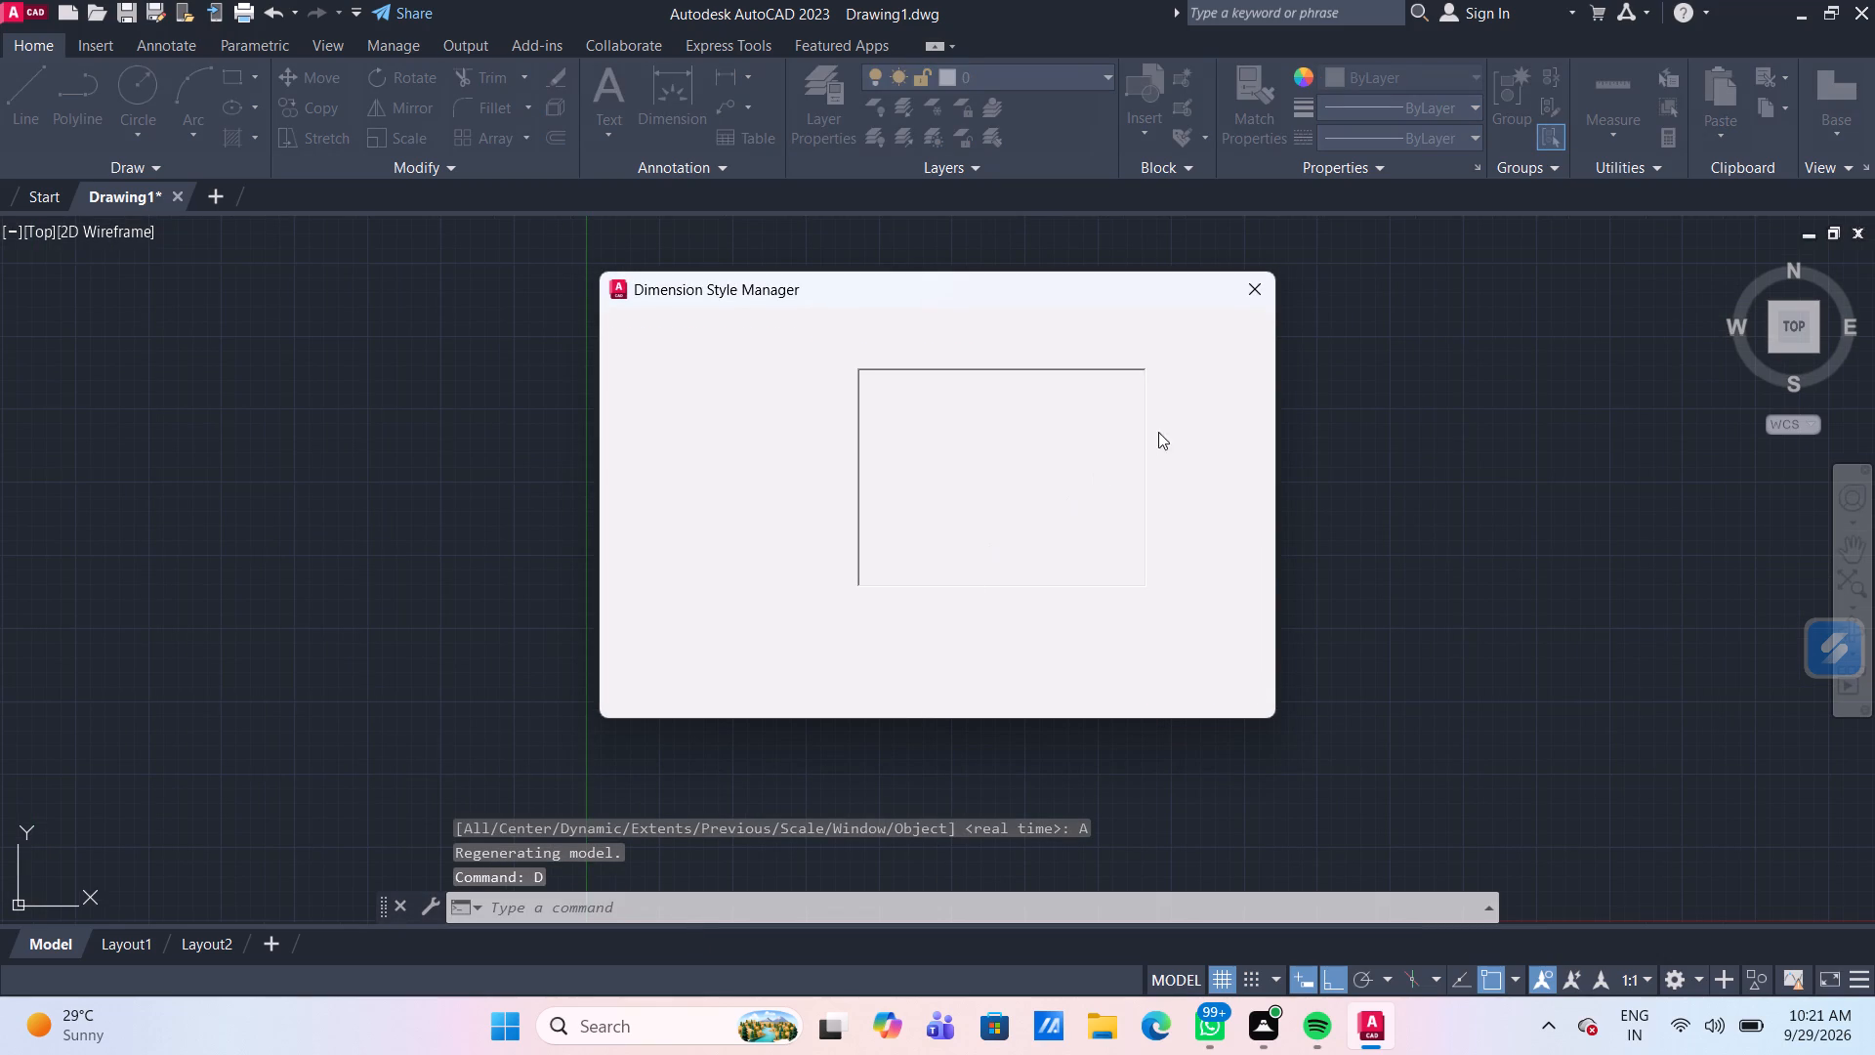
pyautogui.click(1215, 459)
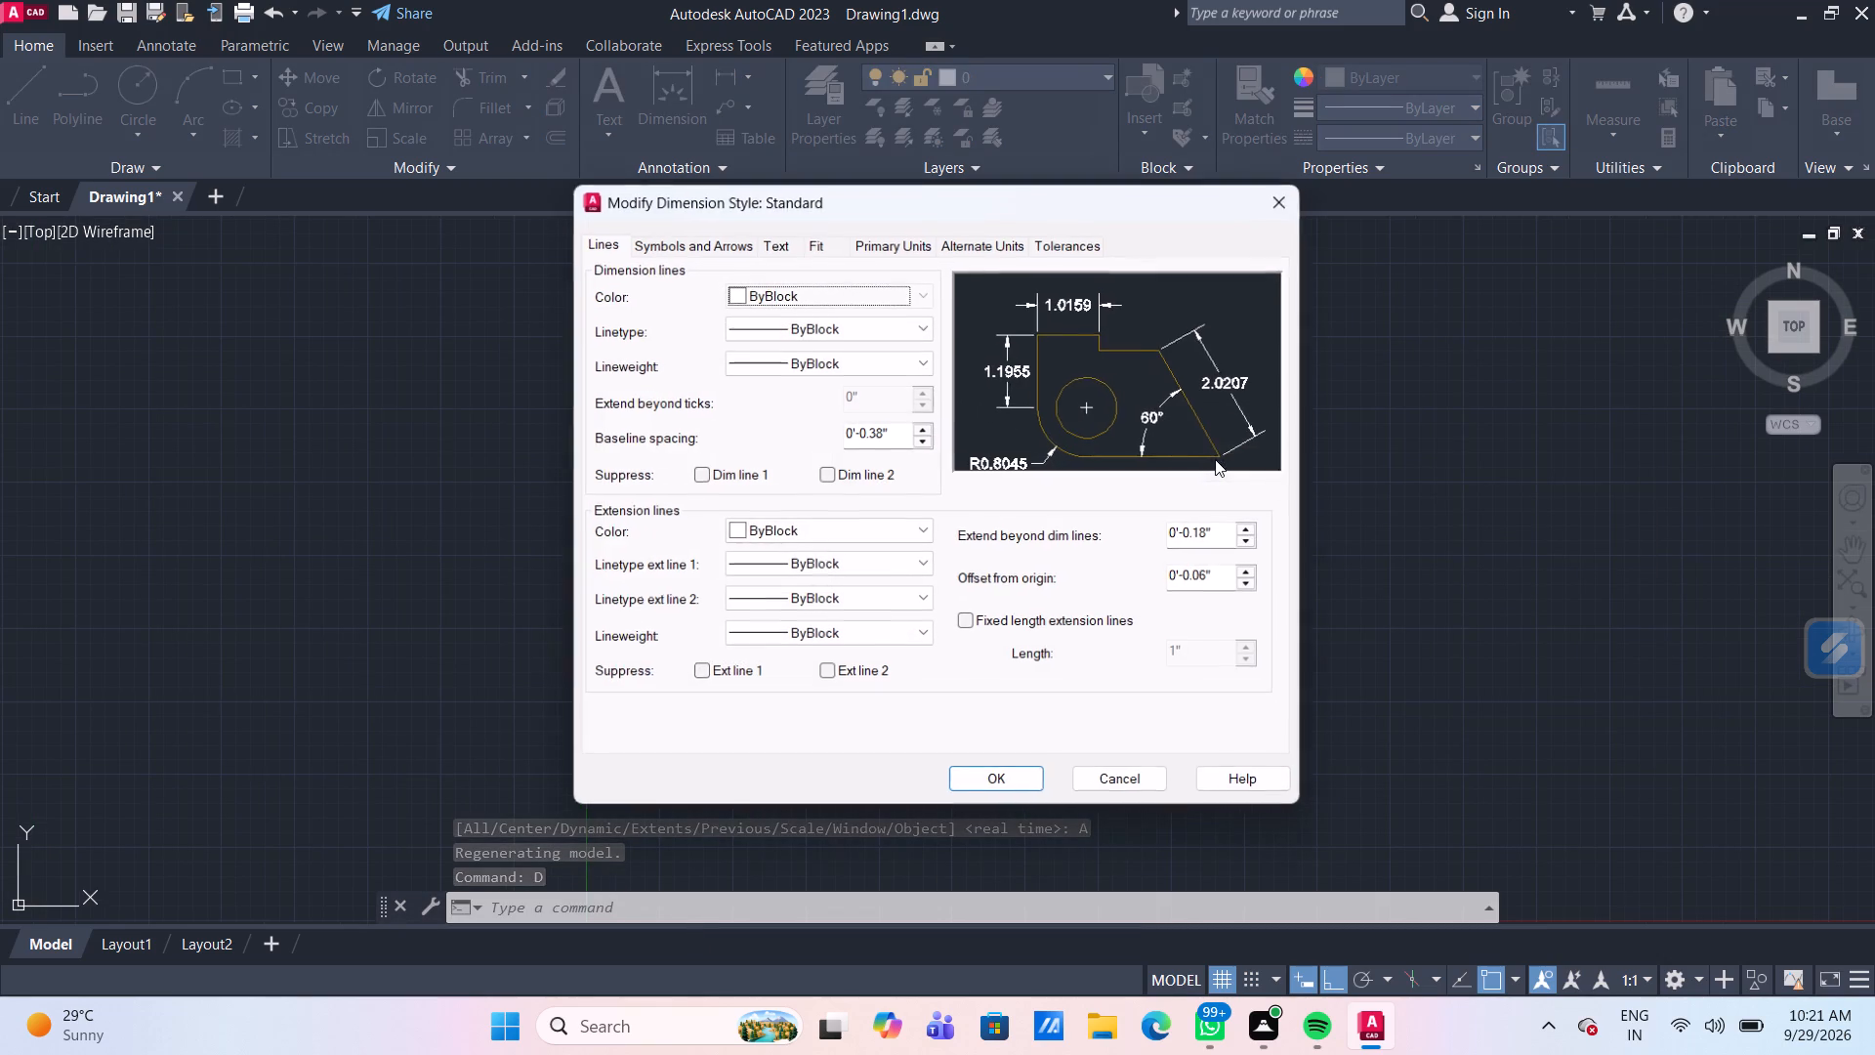
pyautogui.click(687, 237)
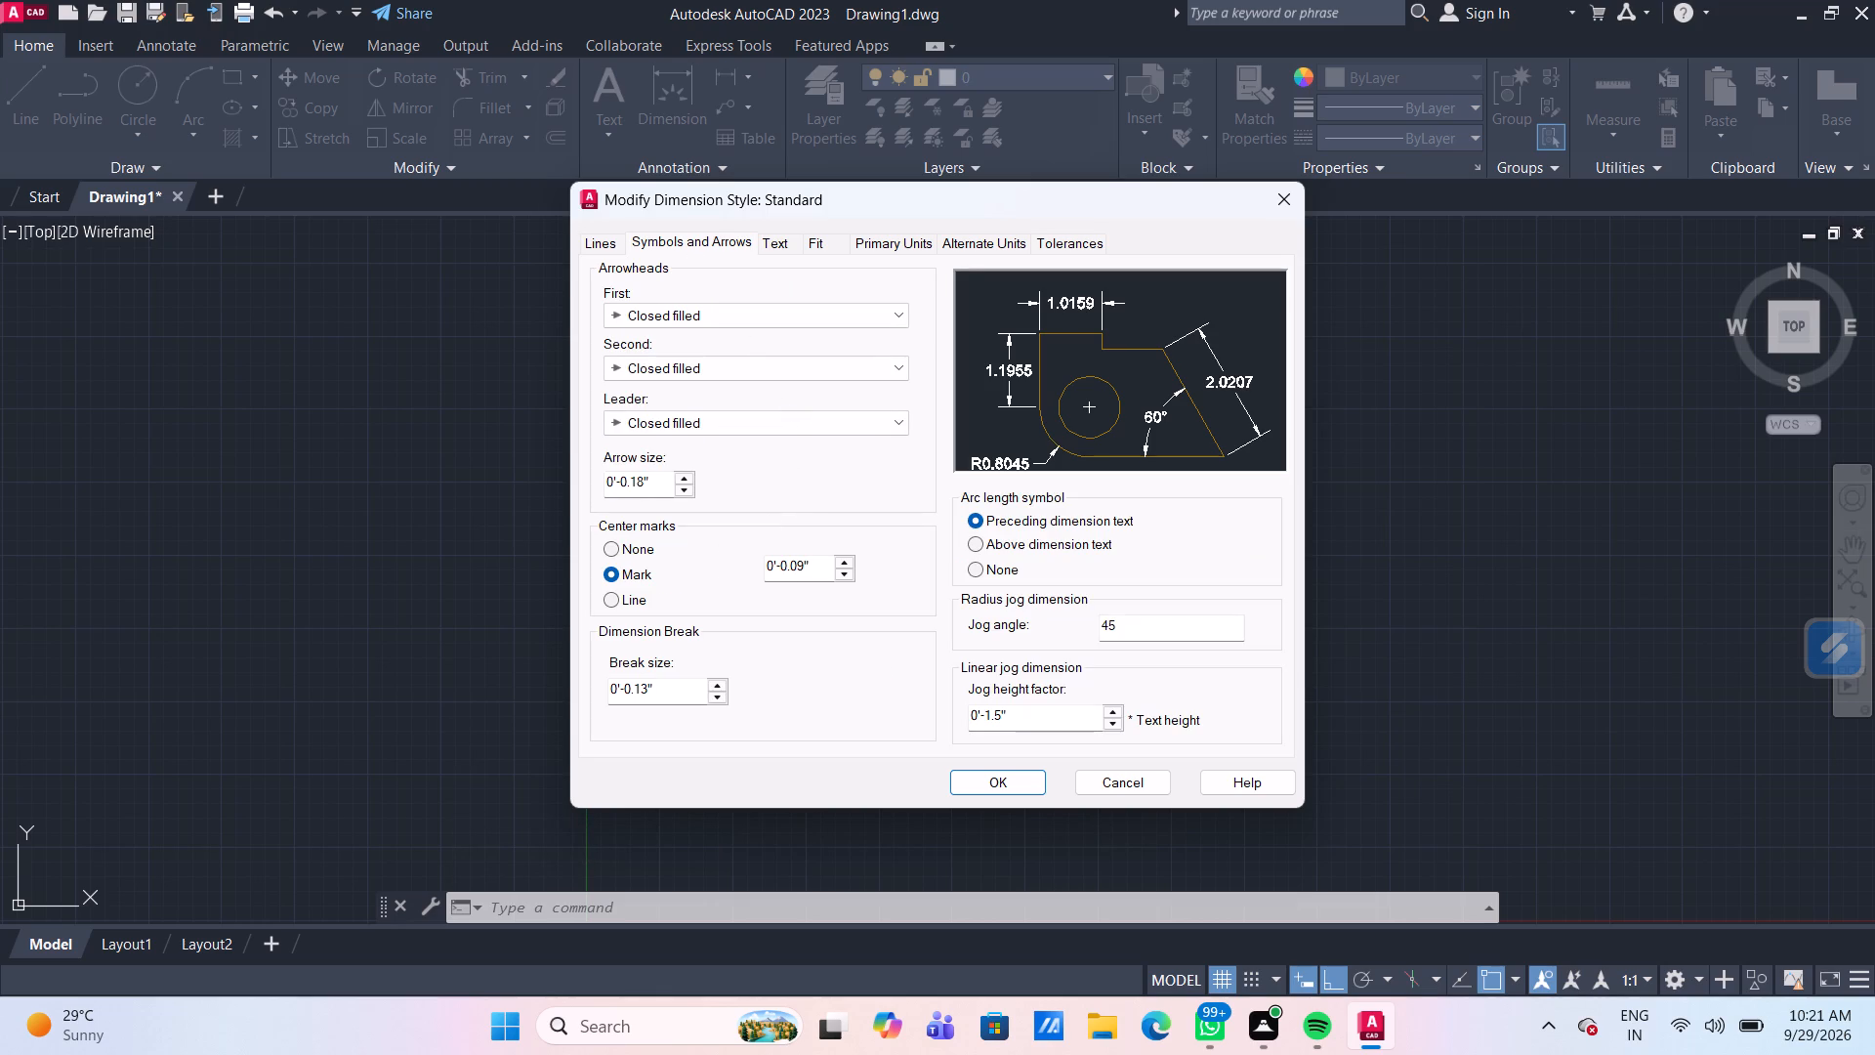
pyautogui.moveTo(654, 491); pyautogui.dragTo(592, 480)
pyautogui.write('8"')
pyautogui.press('Return')
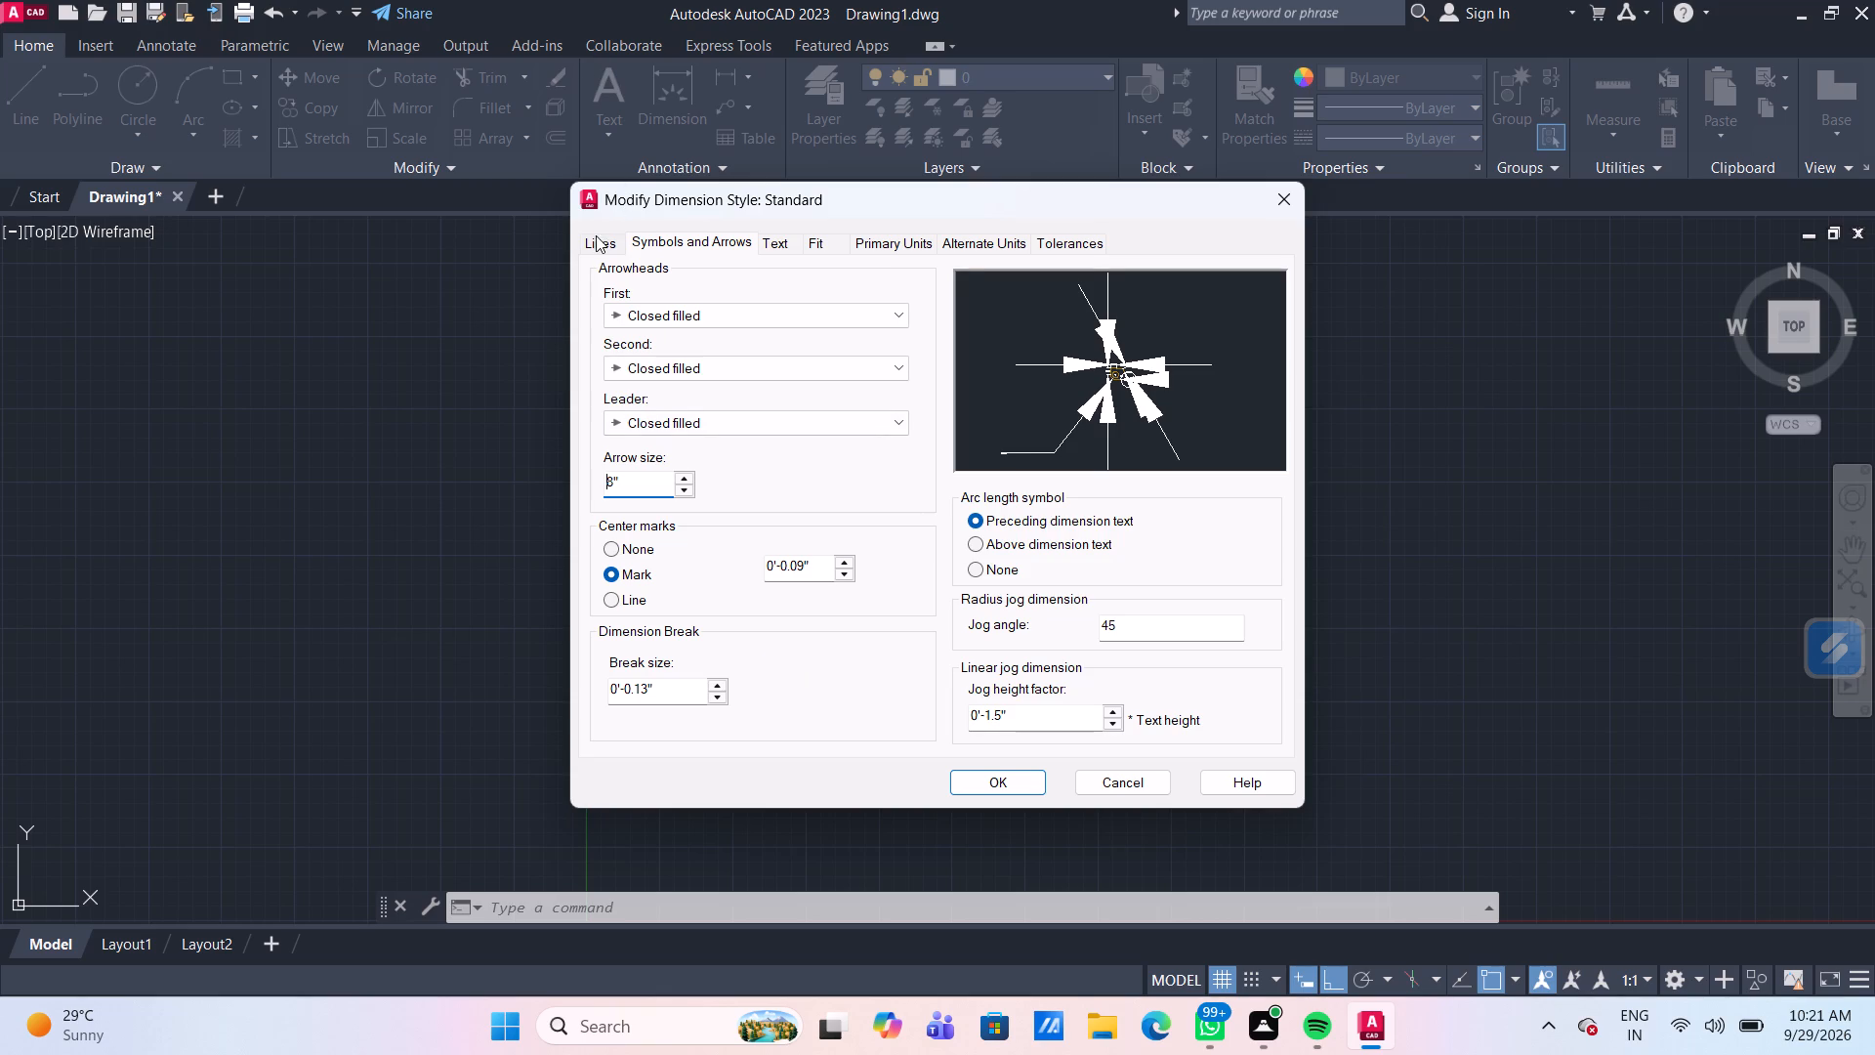
pyautogui.click(780, 237)
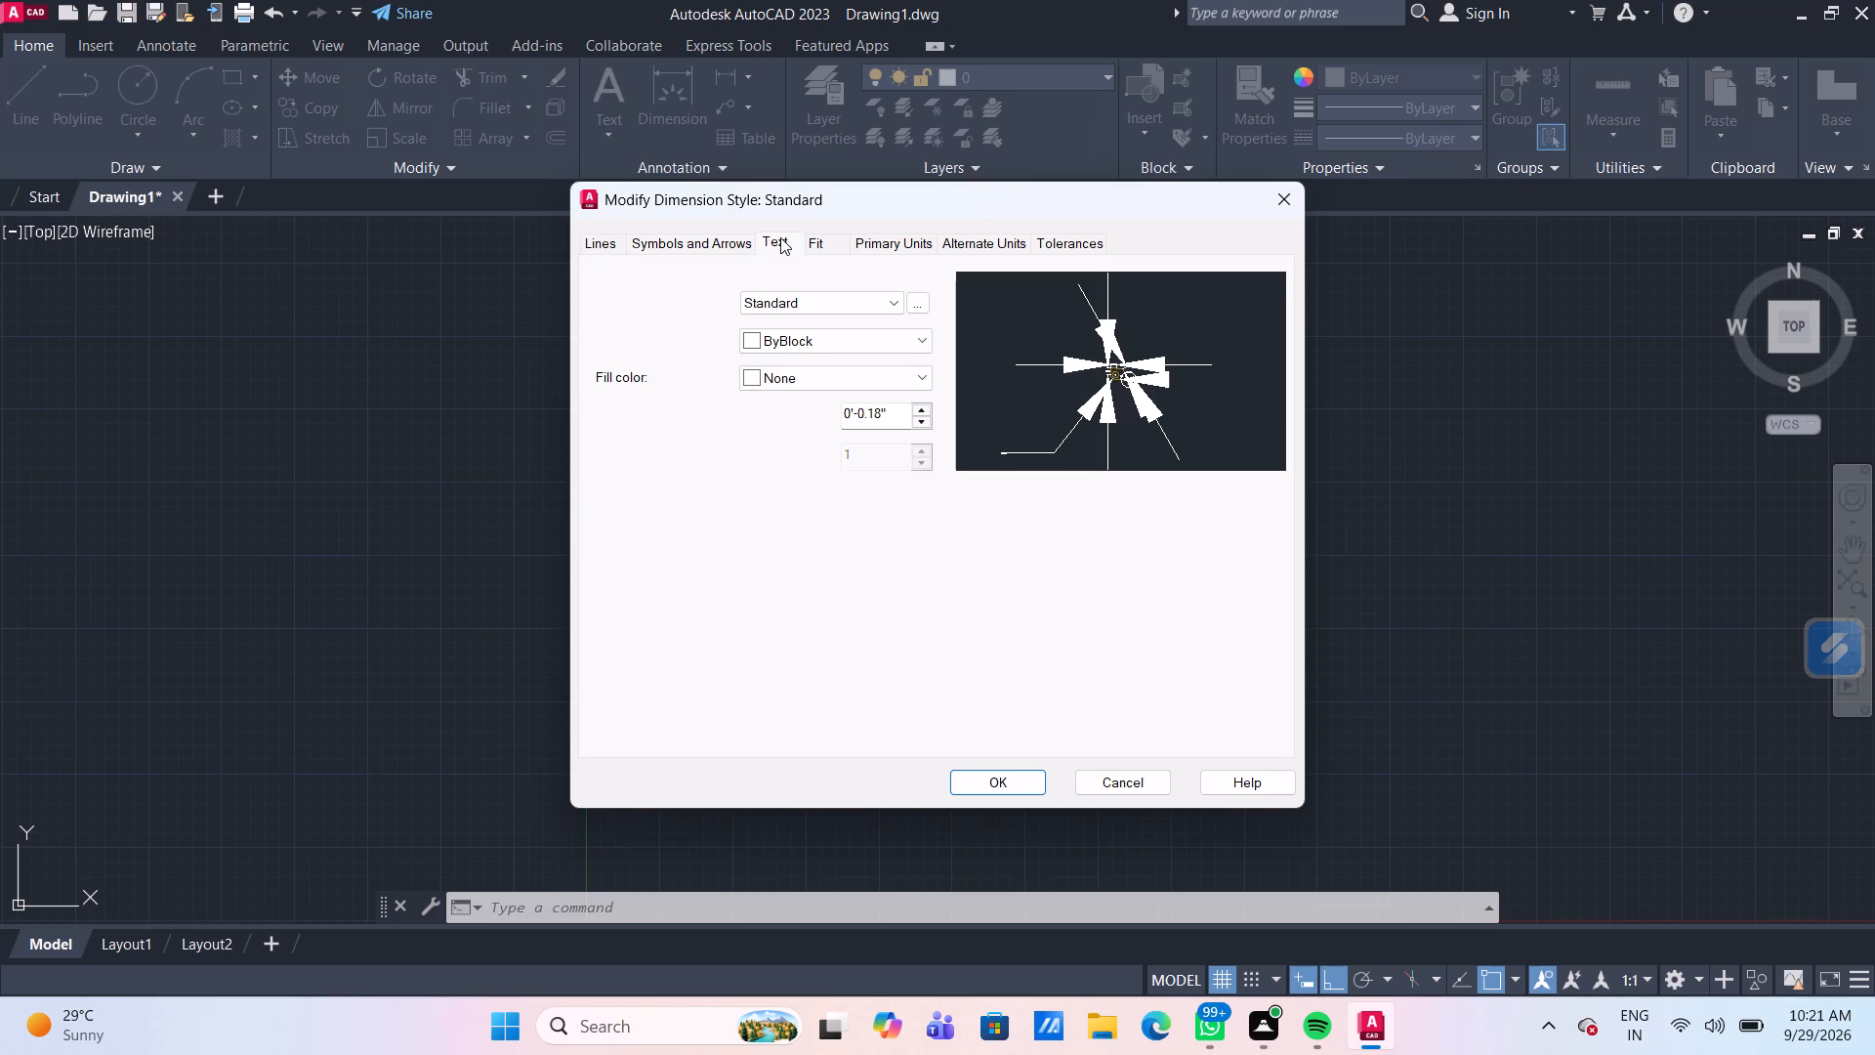
pyautogui.moveTo(886, 414); pyautogui.dragTo(813, 399)
pyautogui.write('9"')
pyautogui.press('Return')
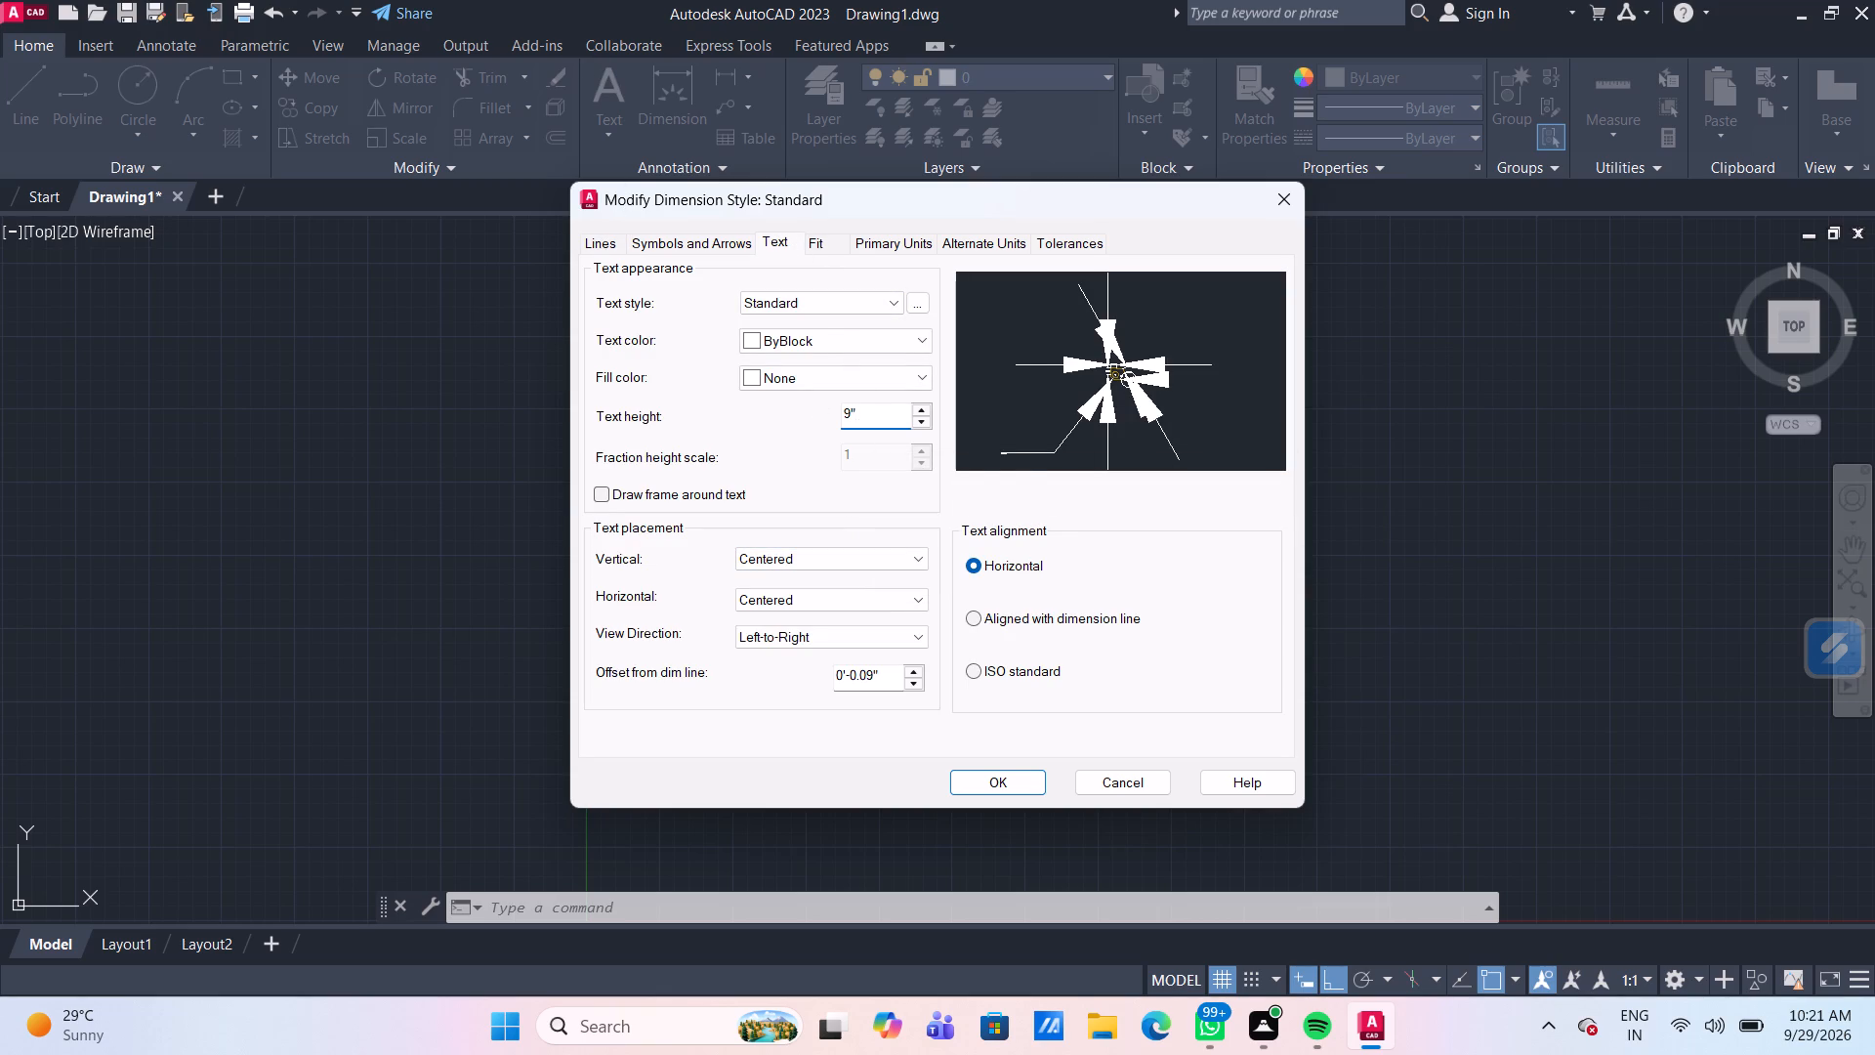
# Set the Standard dimension style's primary units to Engineering with 0'-0" precision and make the style current.
pyautogui.click(881, 247)
pyautogui.click(874, 289)
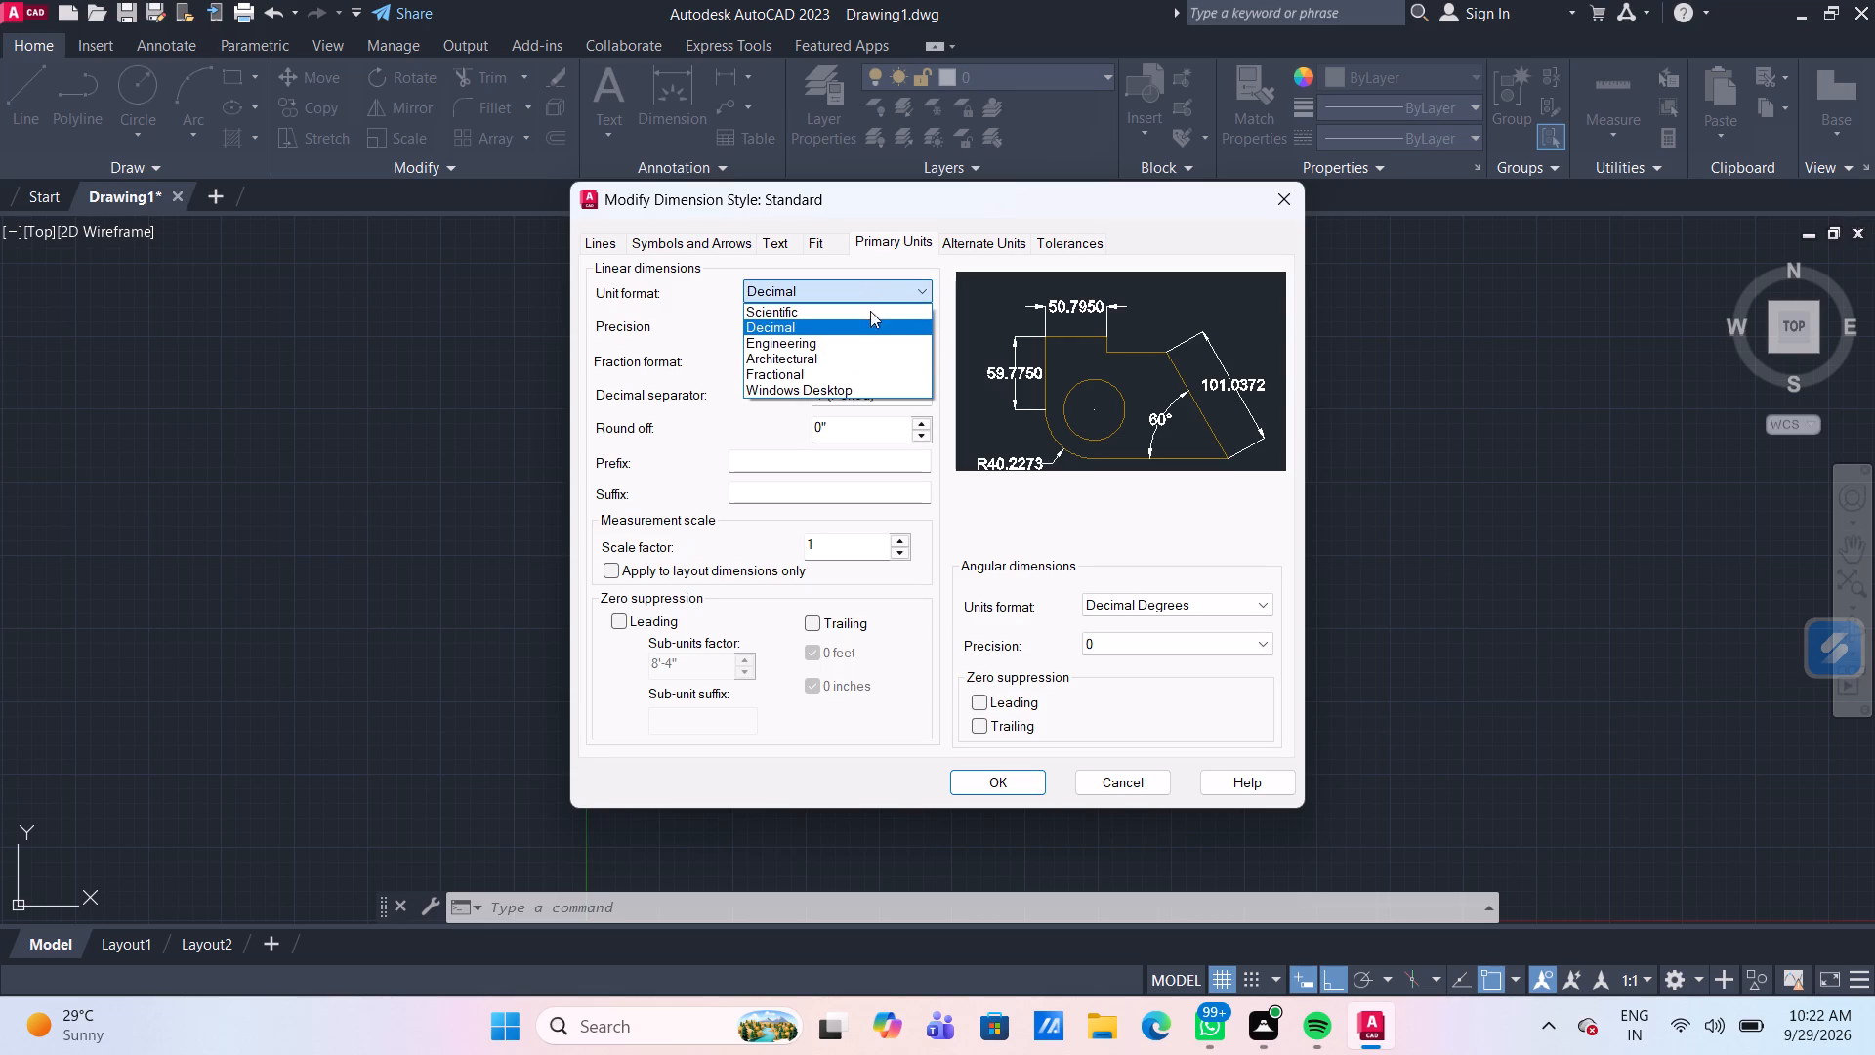
pyautogui.click(858, 339)
pyautogui.click(851, 326)
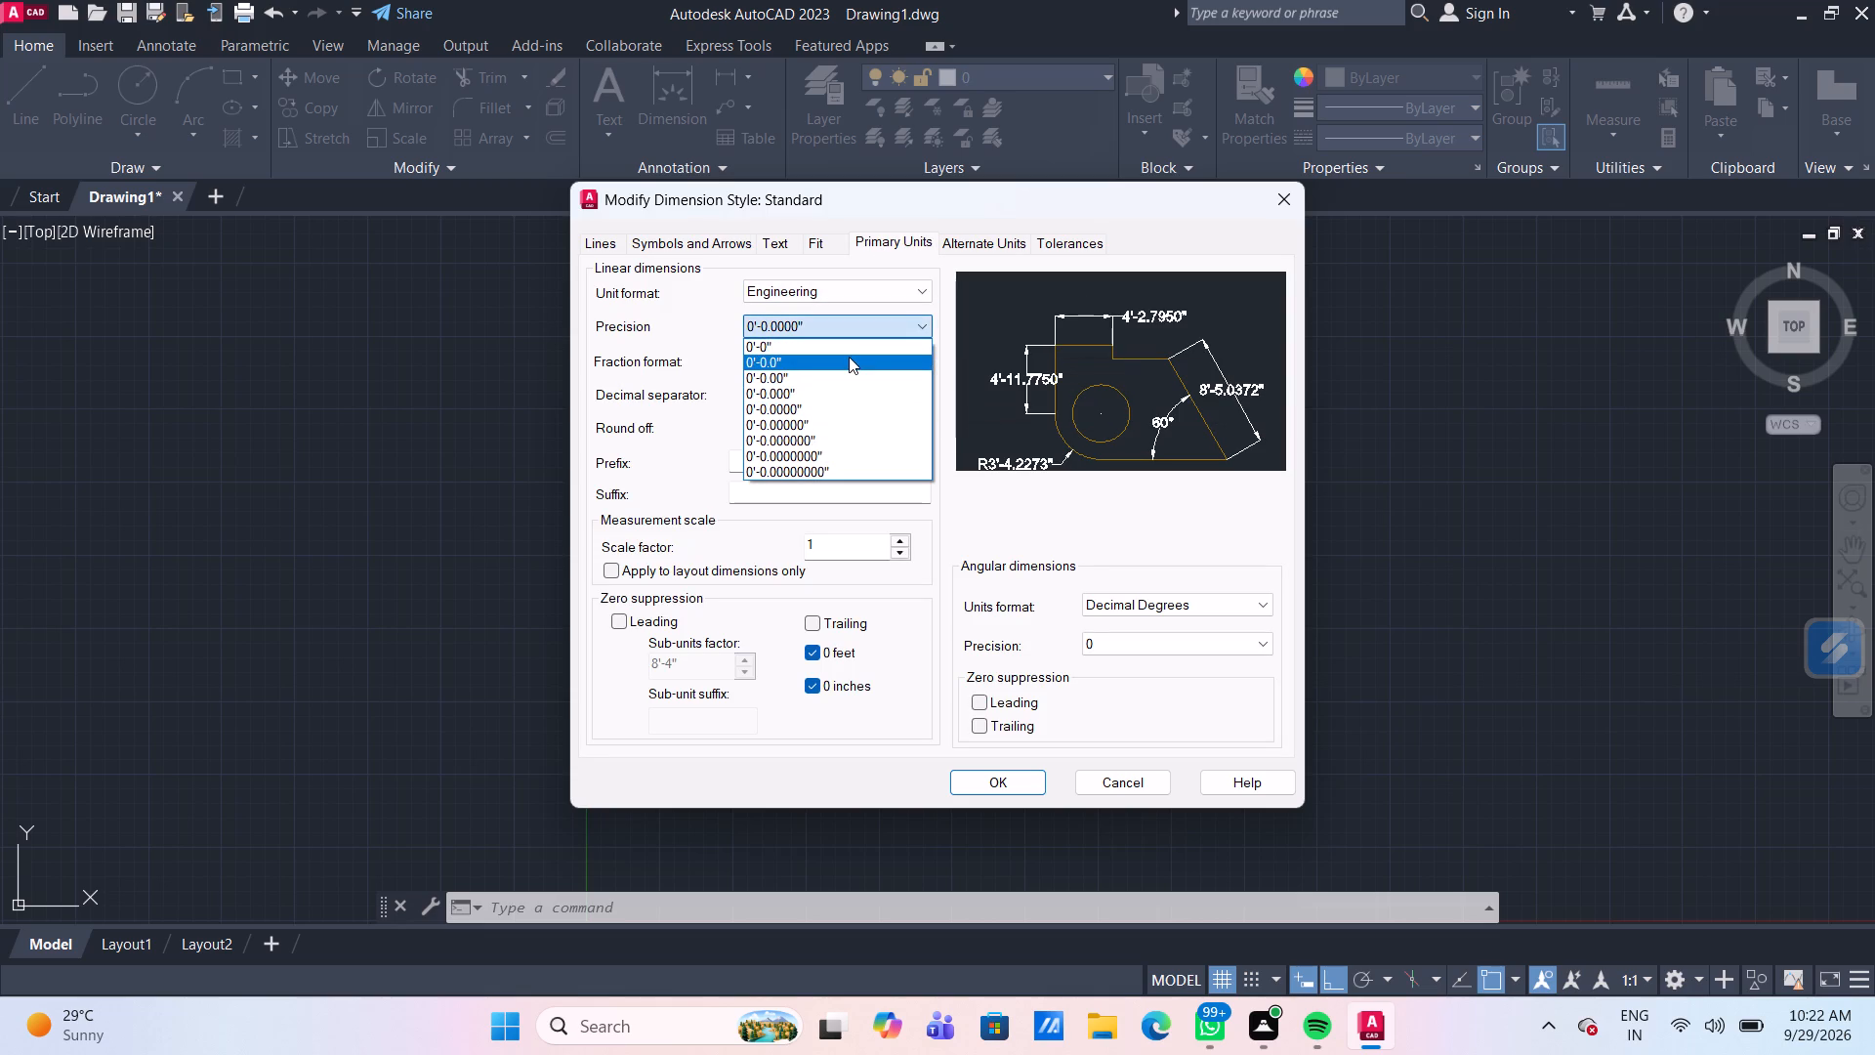
pyautogui.click(842, 353)
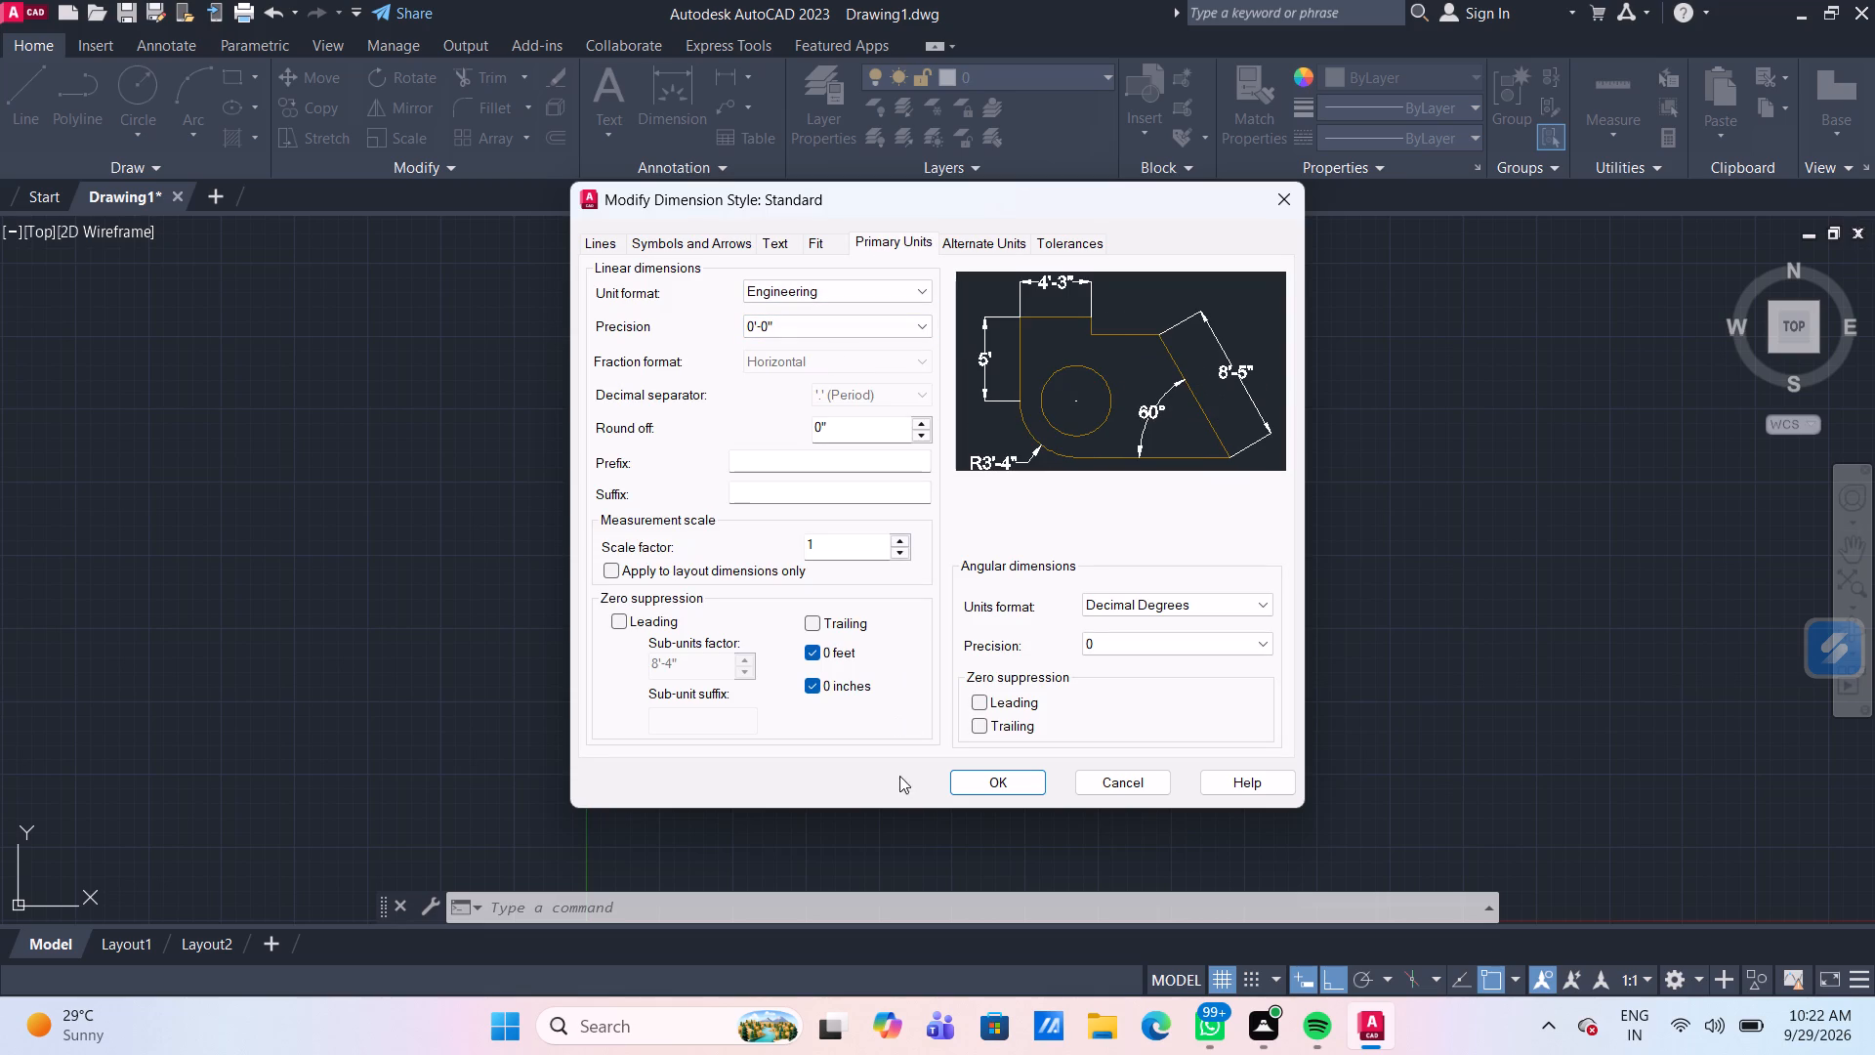
pyautogui.click(969, 775)
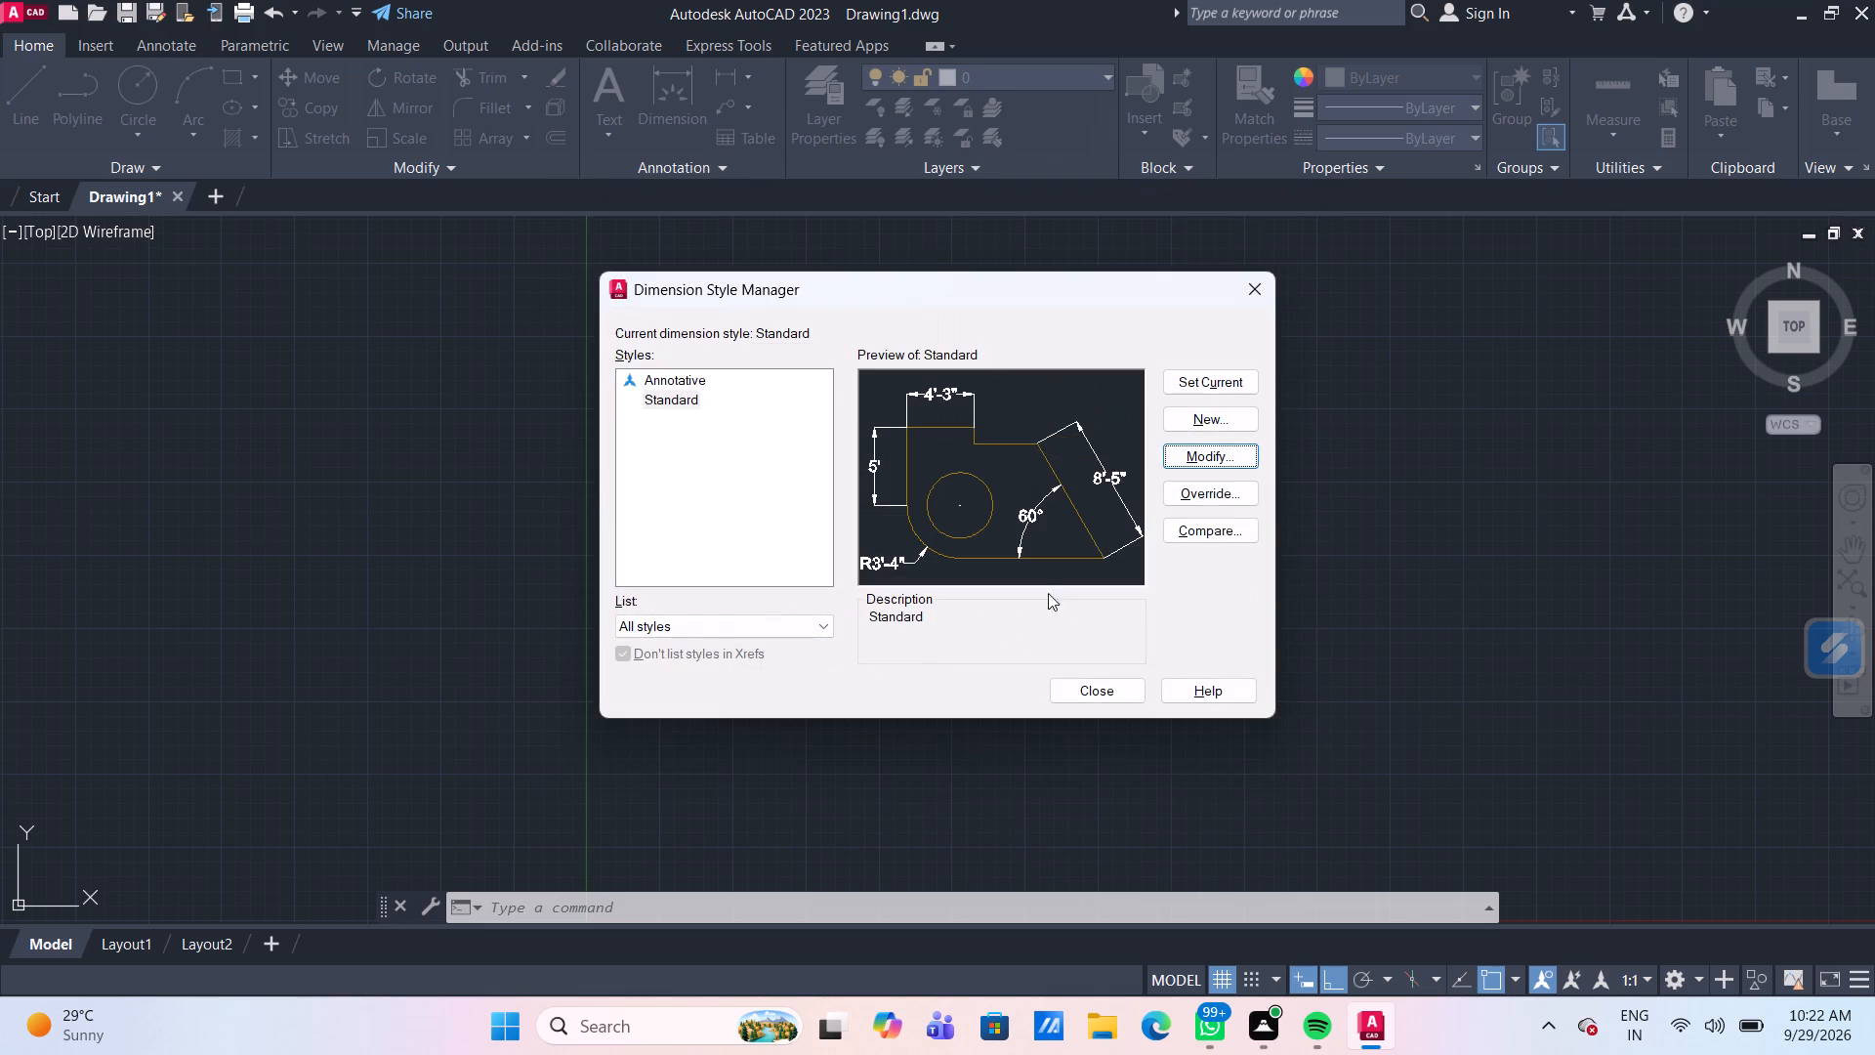
pyautogui.click(1229, 377)
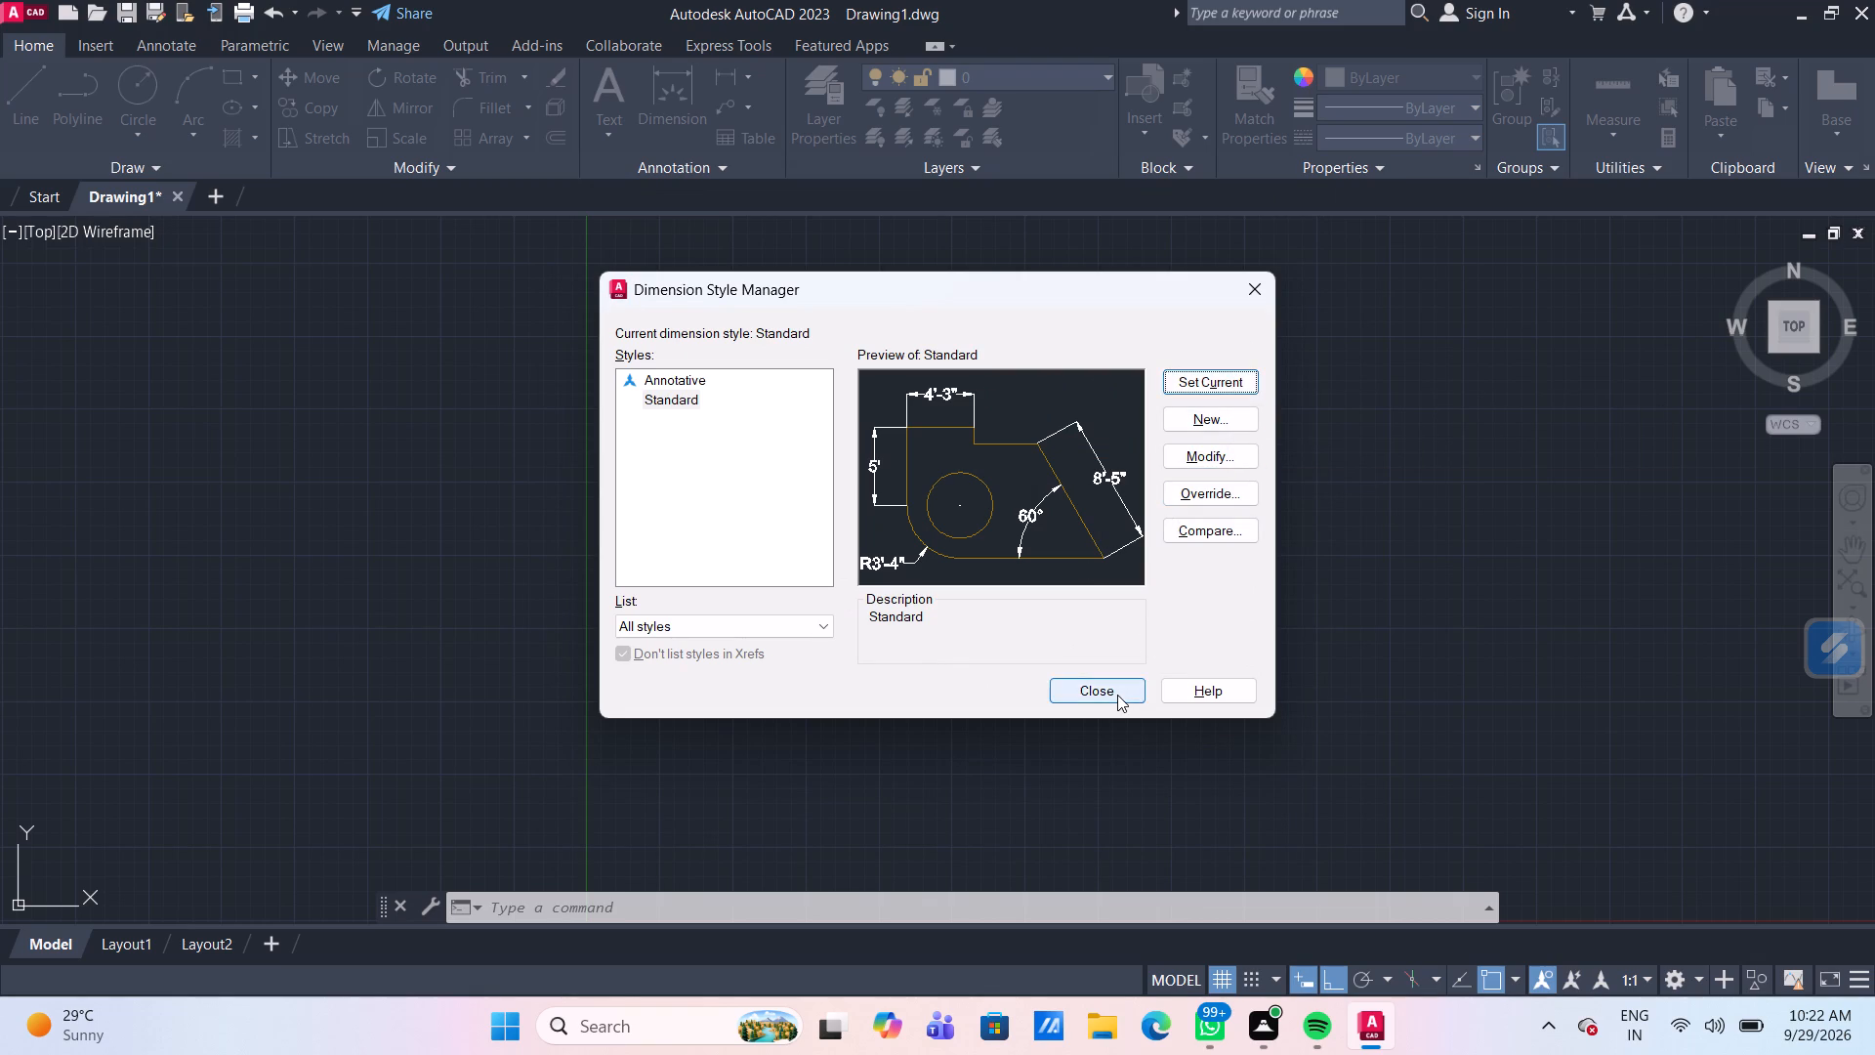
pyautogui.click(1117, 695)
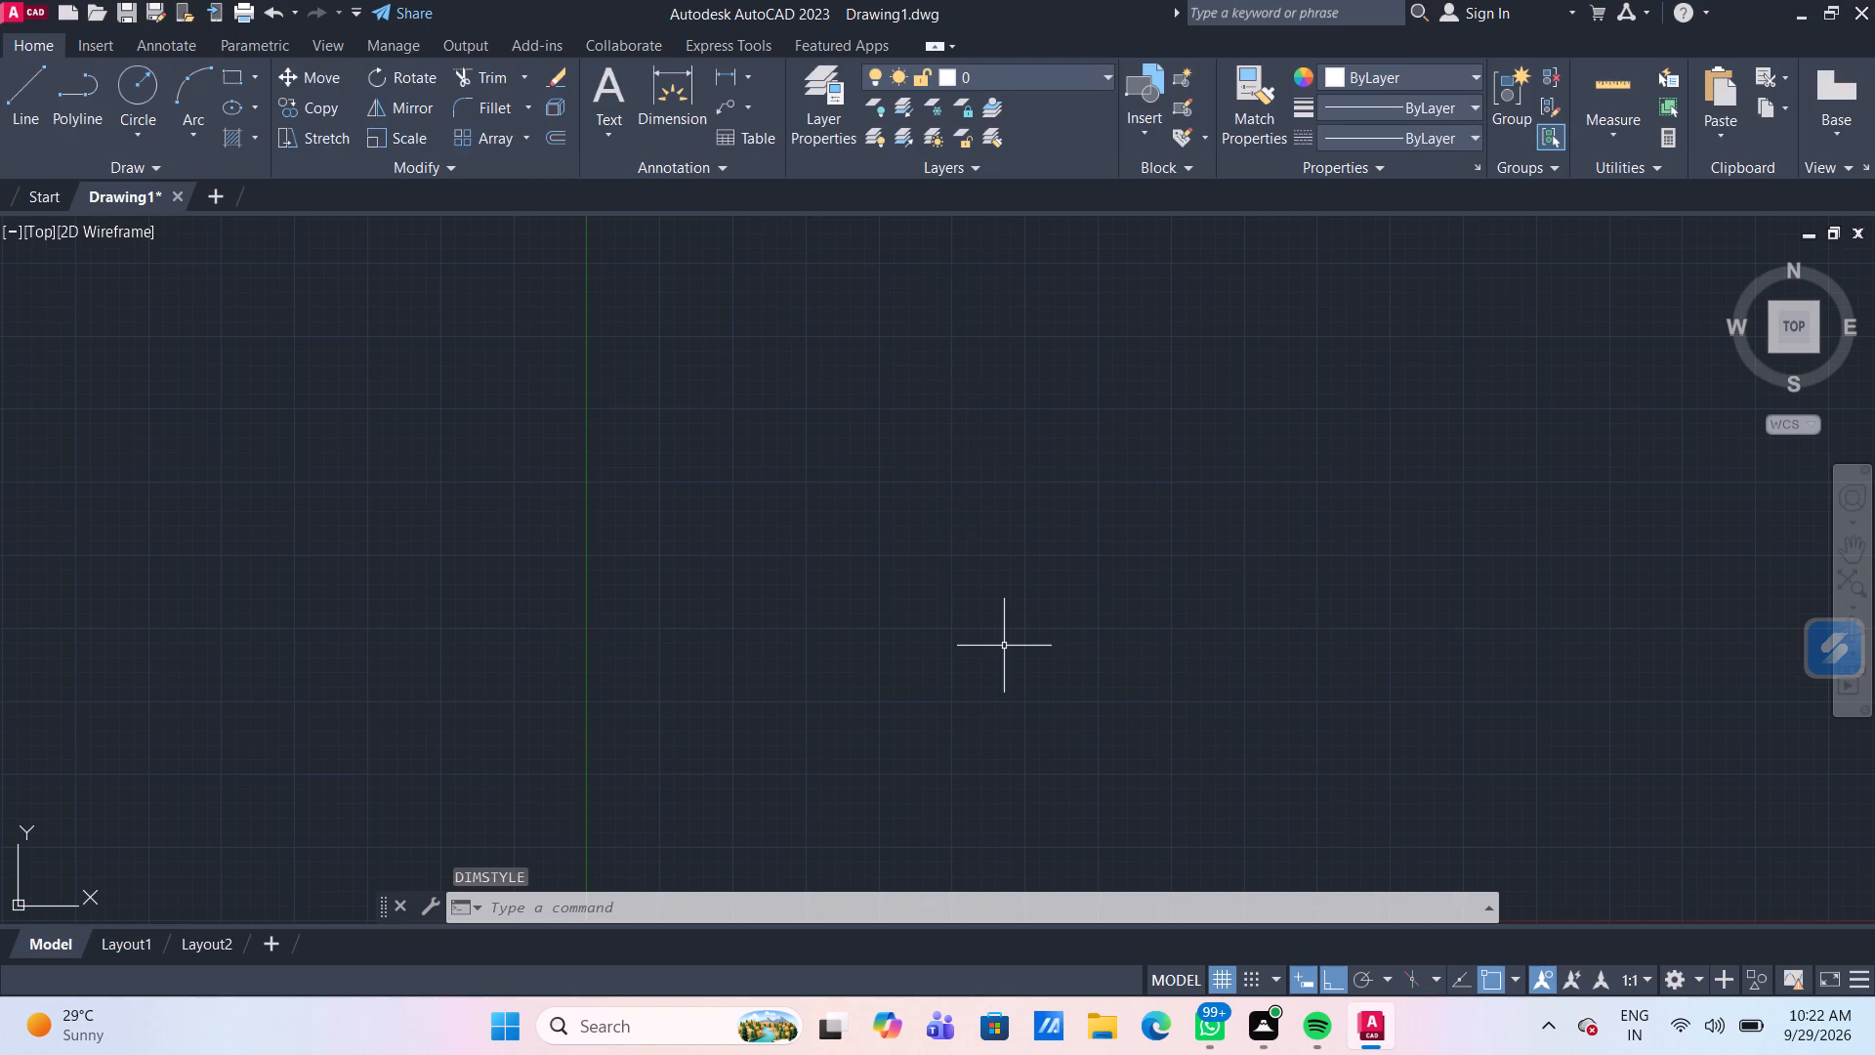
# Draw a closed rectangle 20' wide and 40' high from four connected lines, above and to the right of the origin.
pyautogui.click(33, 75)
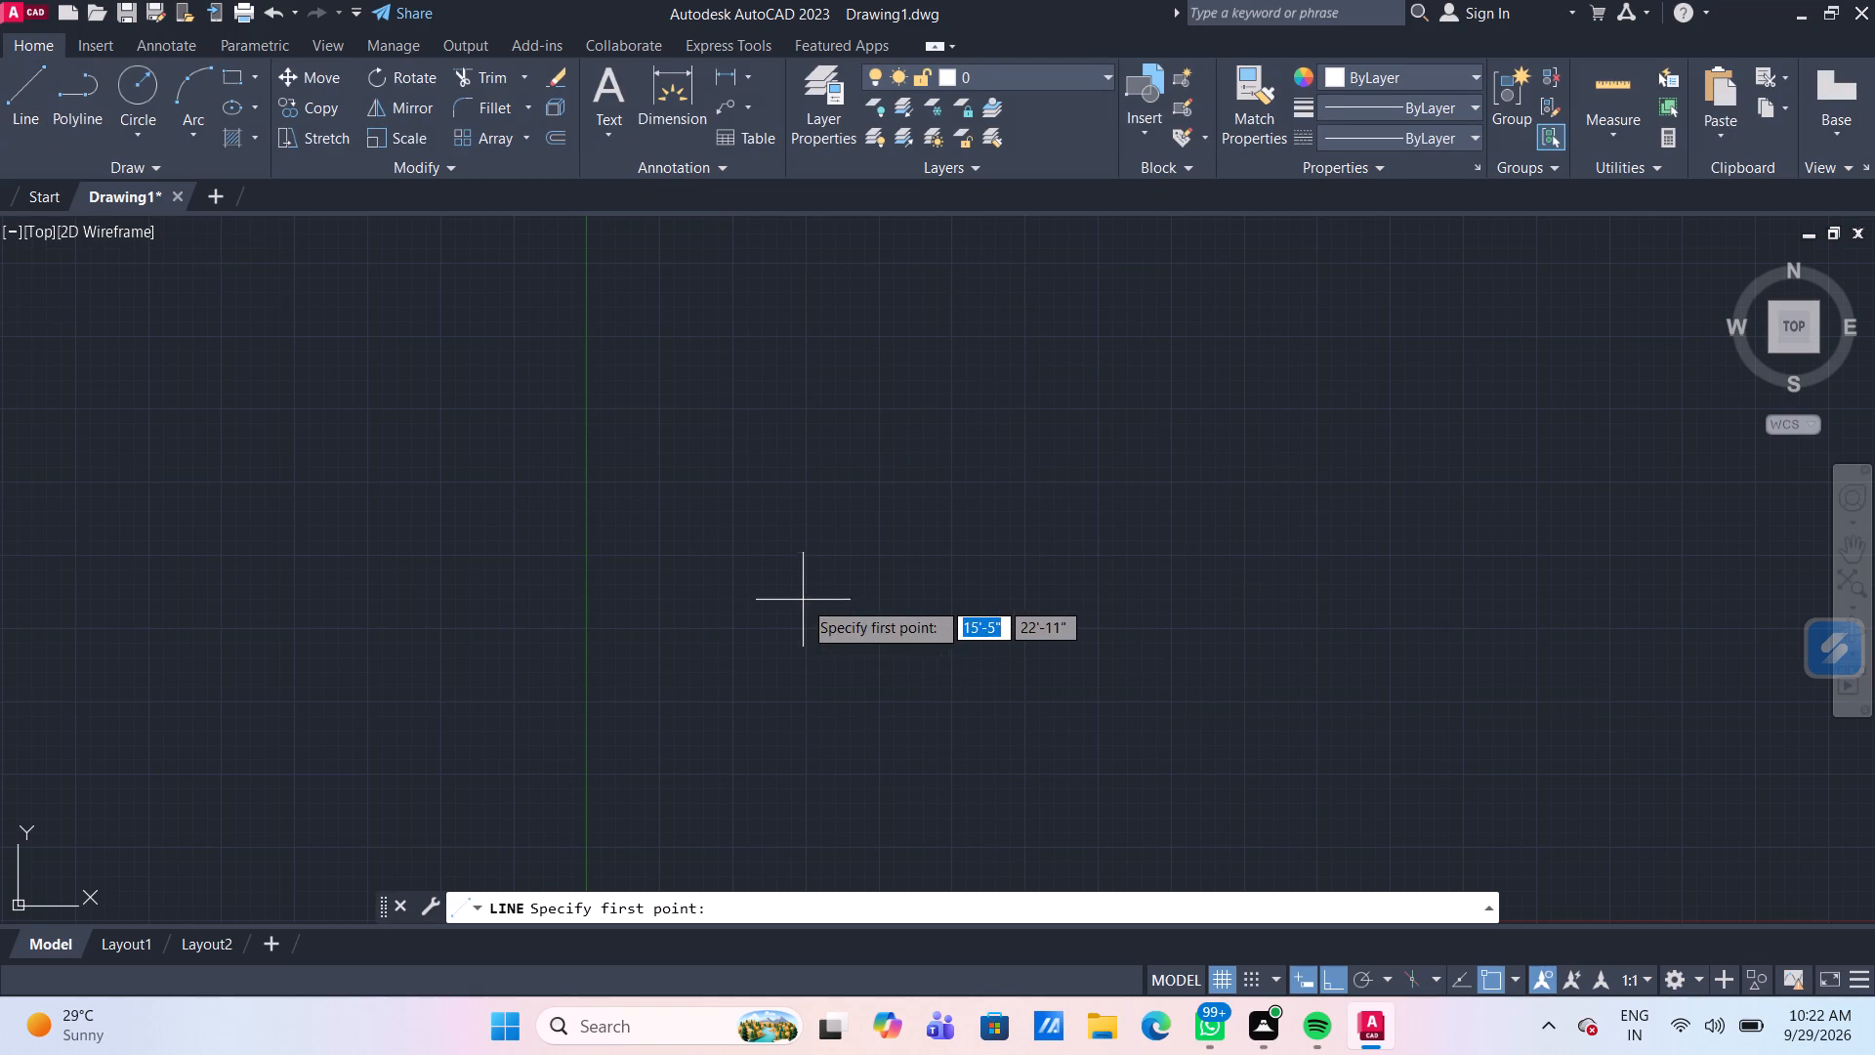
pyautogui.moveTo(803, 608); pyautogui.dragTo(598, 409, button='middle')
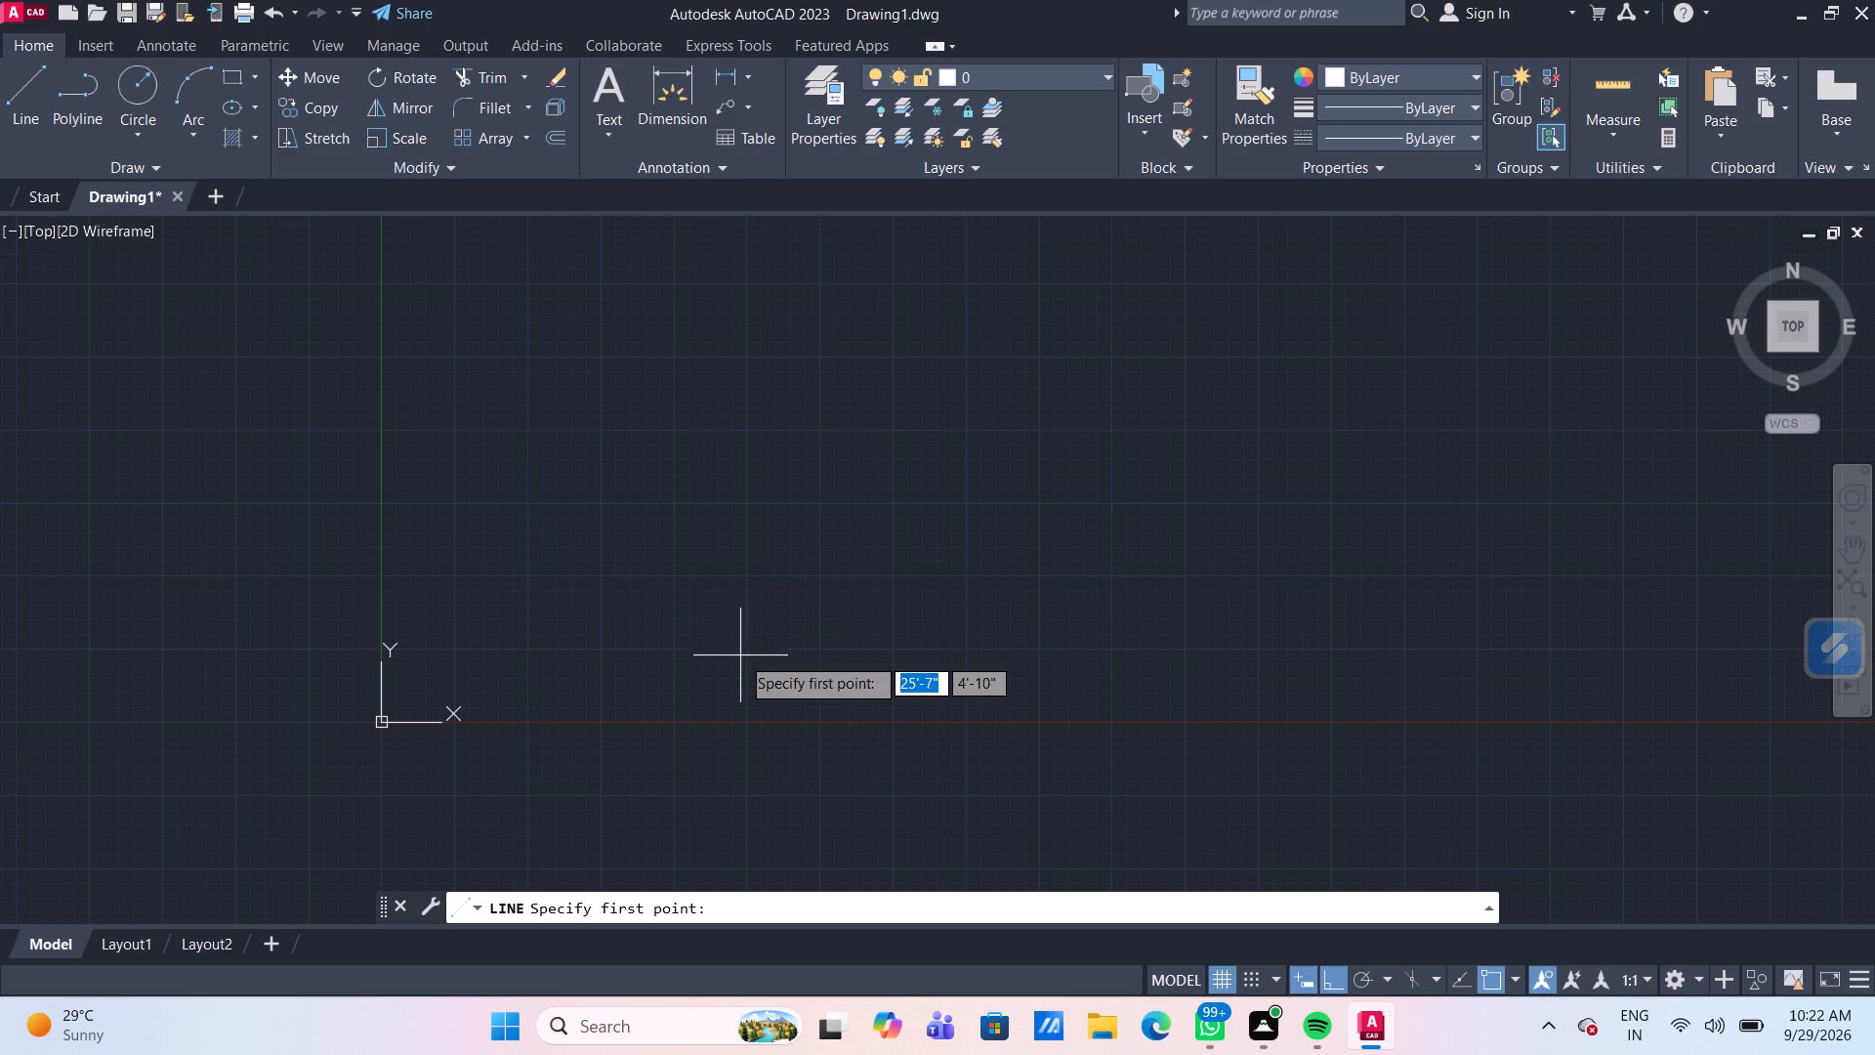
pyautogui.click(743, 650)
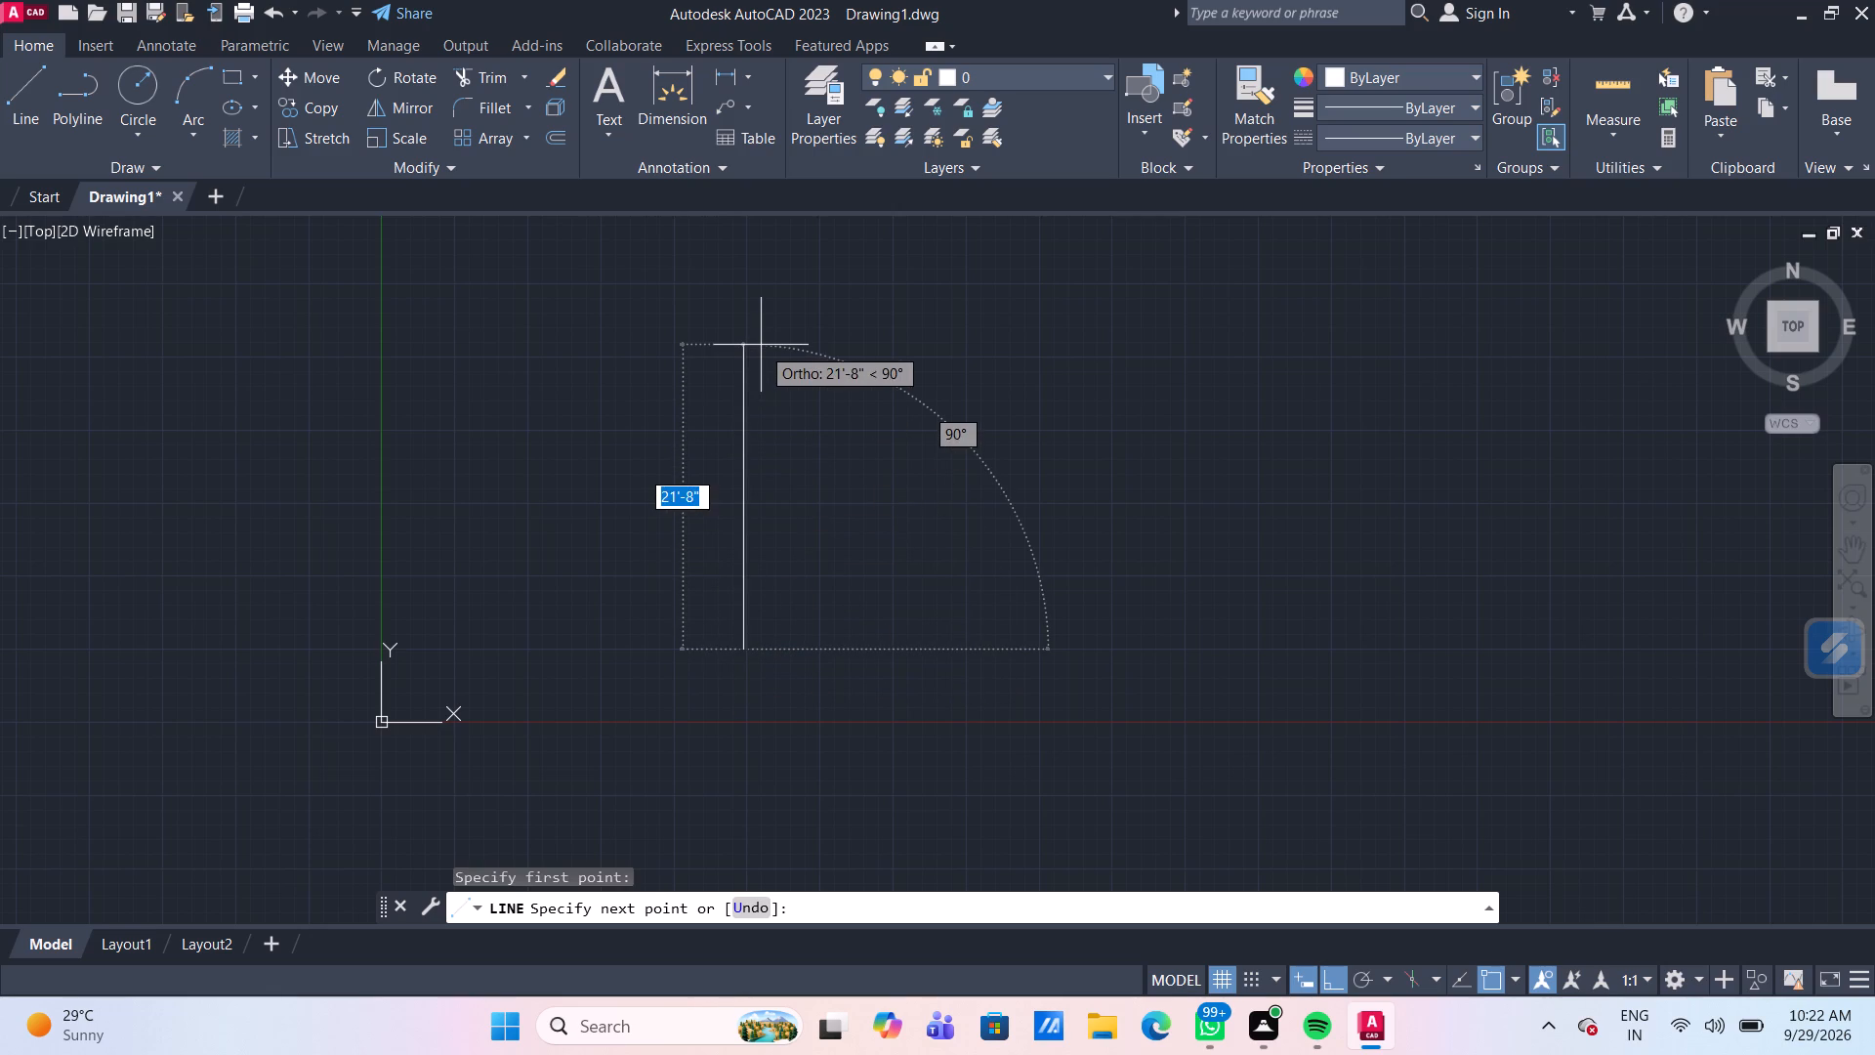
pyautogui.scroll(-1, 762, 344)
pyautogui.moveTo(756, 390); pyautogui.dragTo(730, 545, button='middle')
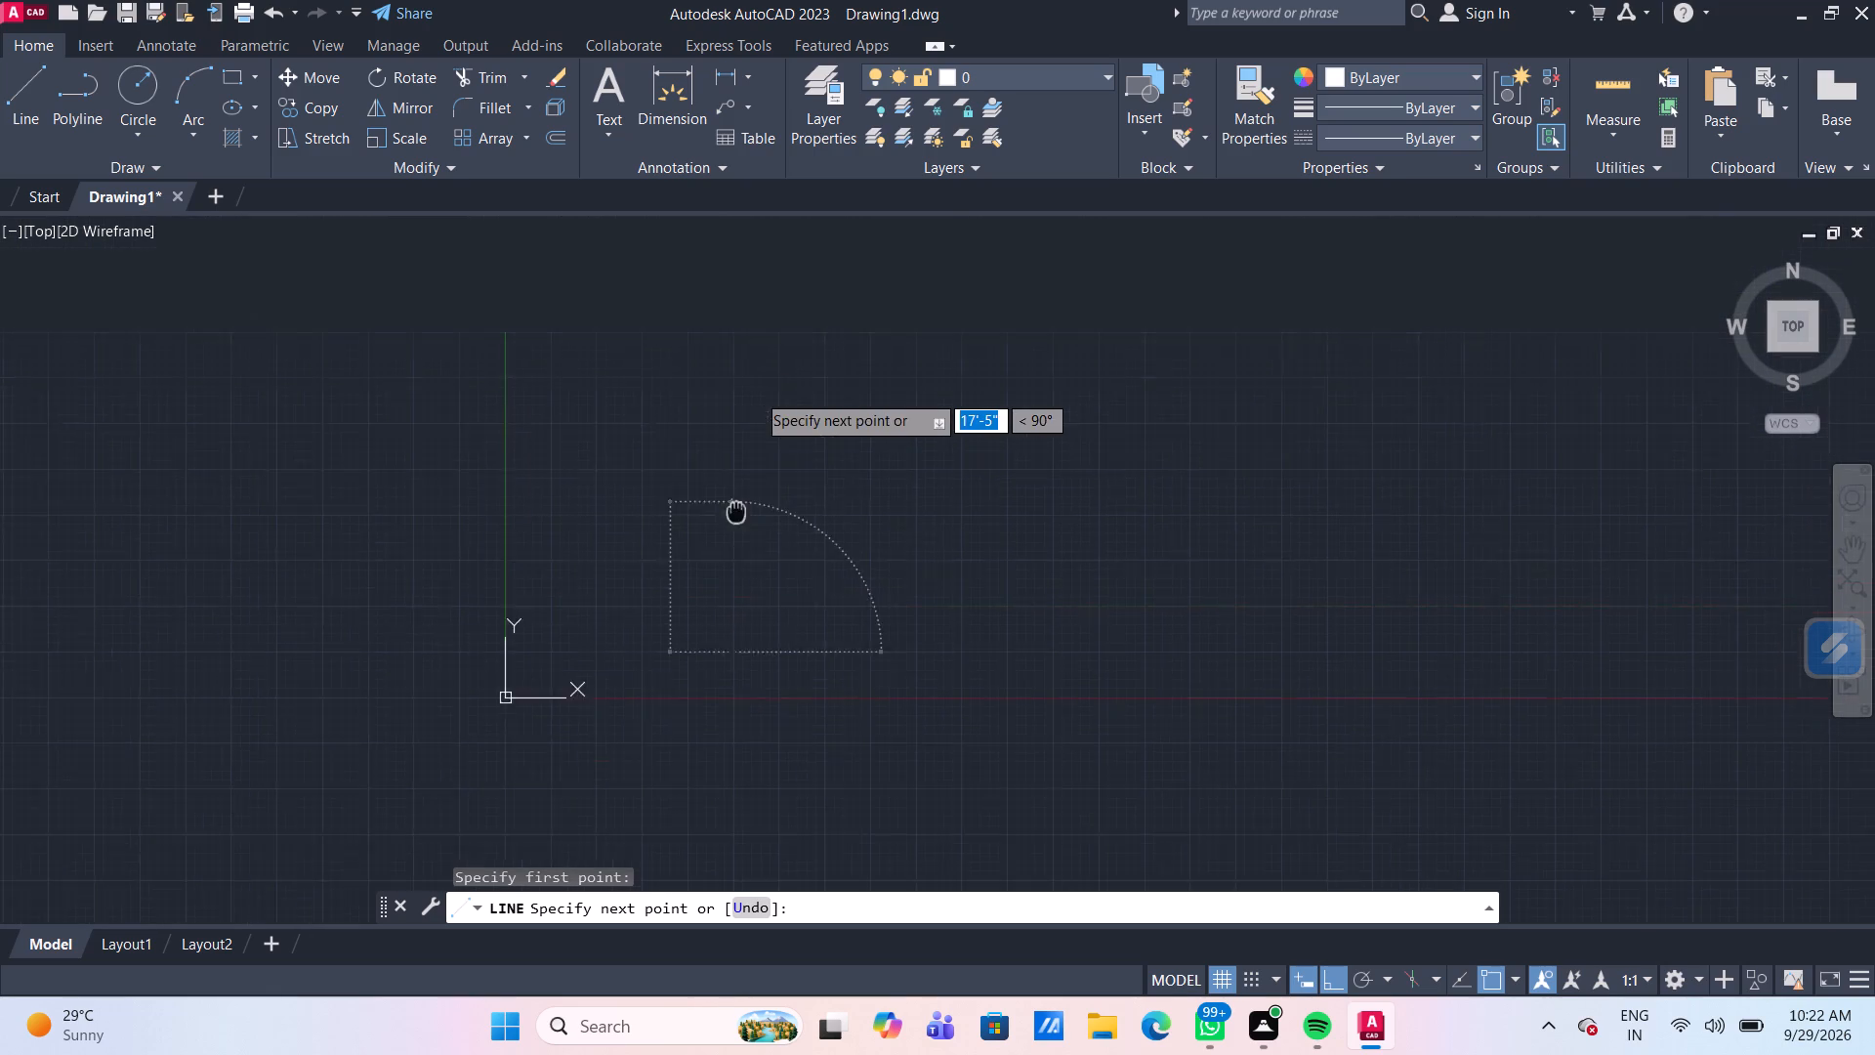
pyautogui.moveTo(730, 545); pyautogui.dragTo(716, 585, button='middle')
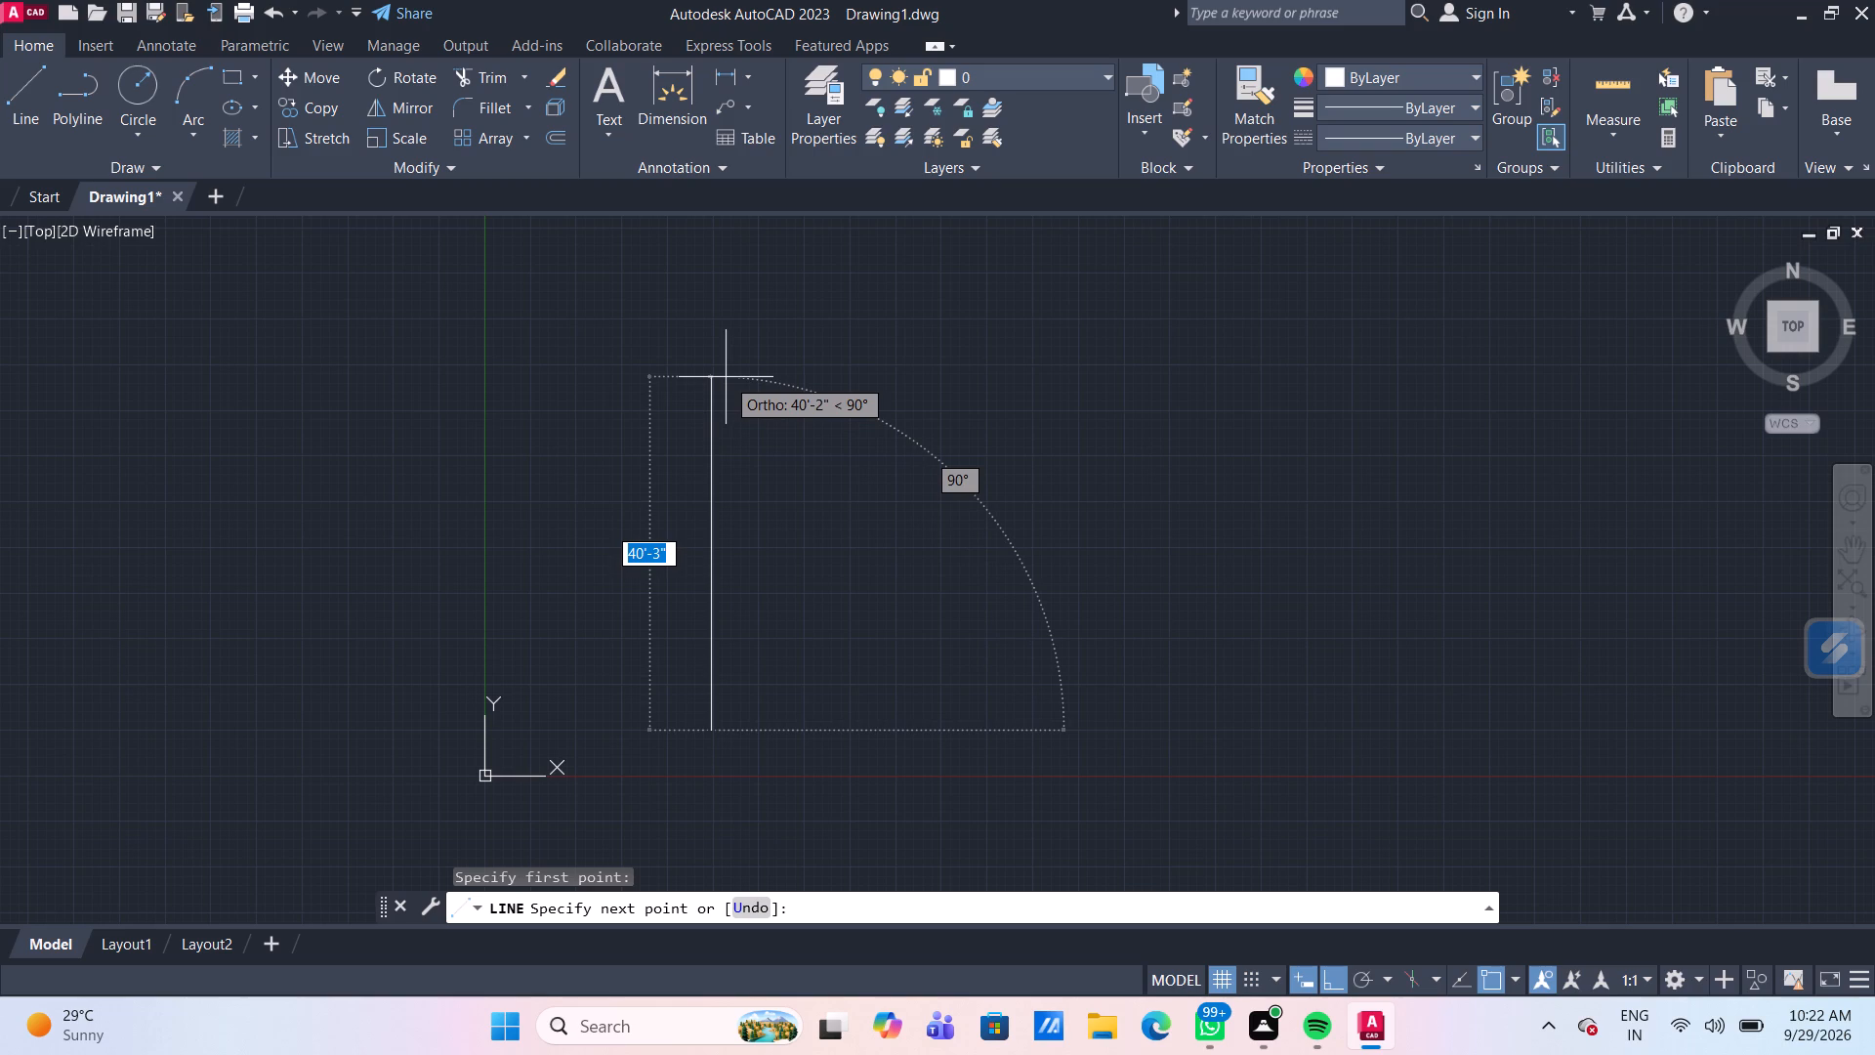
pyautogui.write("40'")
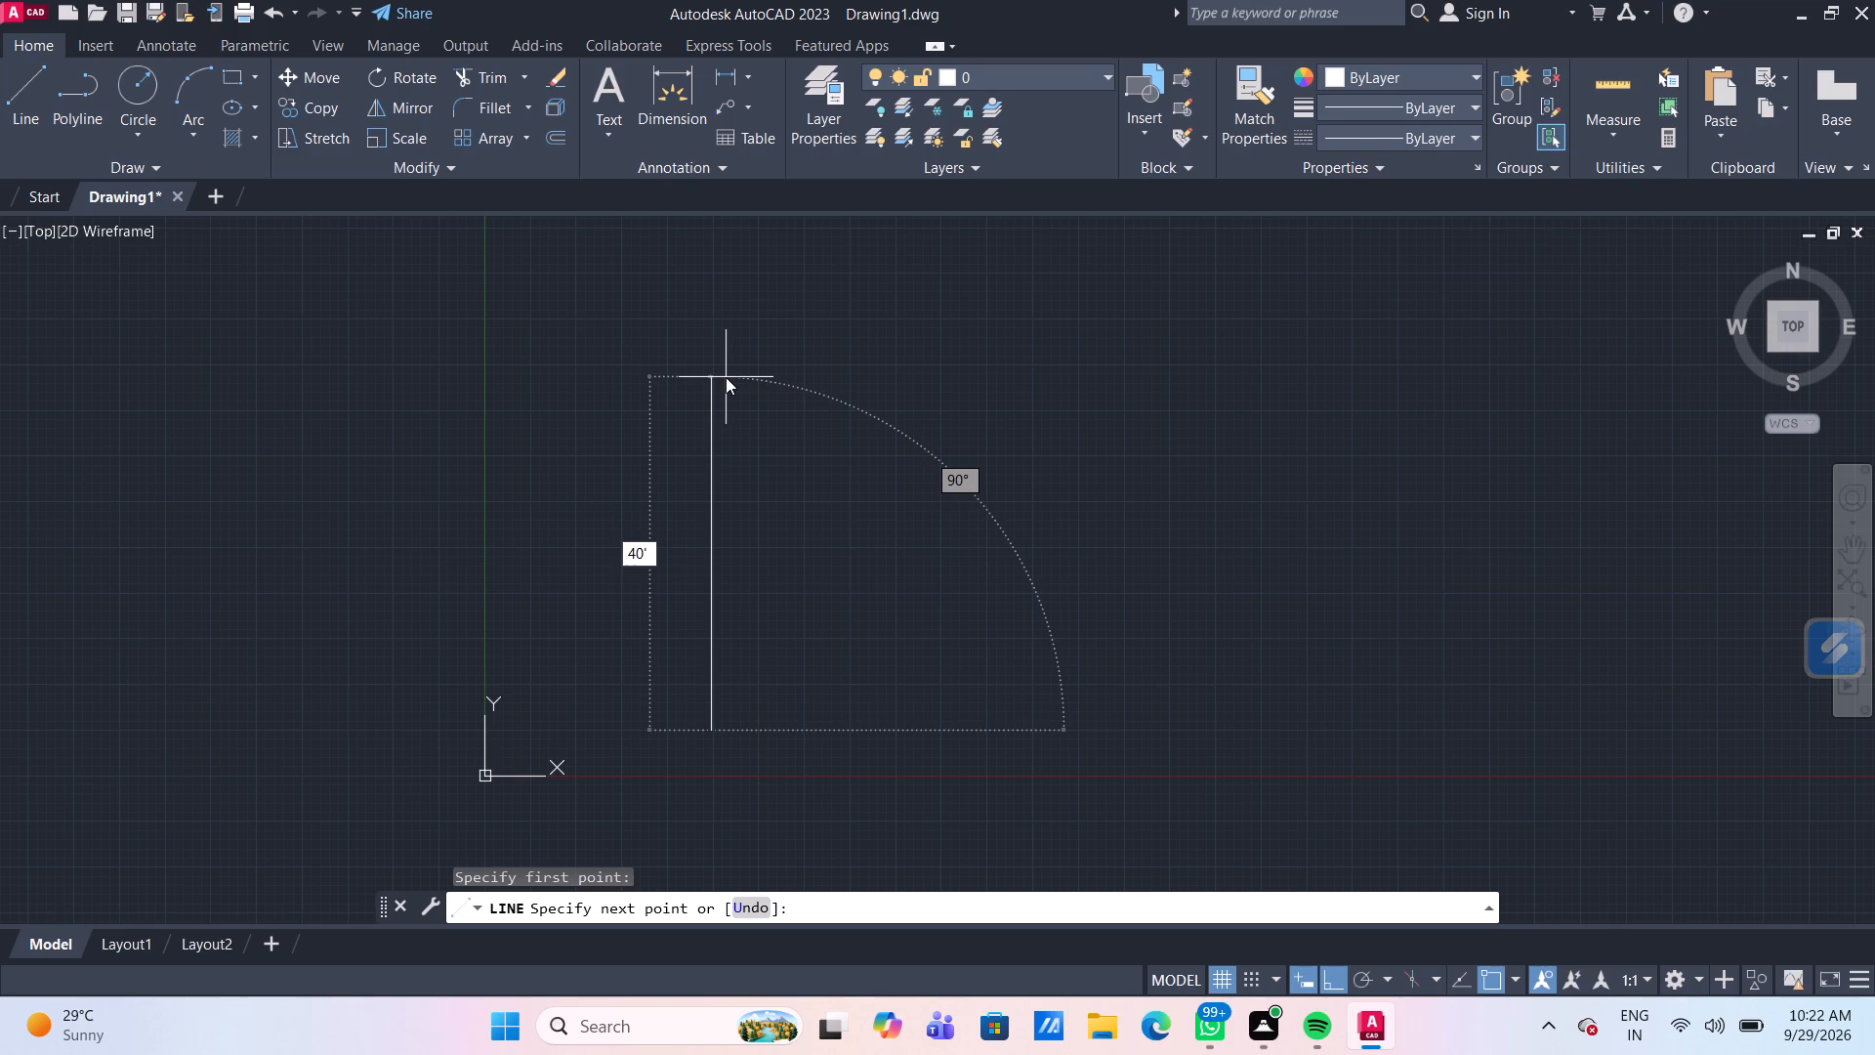
pyautogui.press('Return')
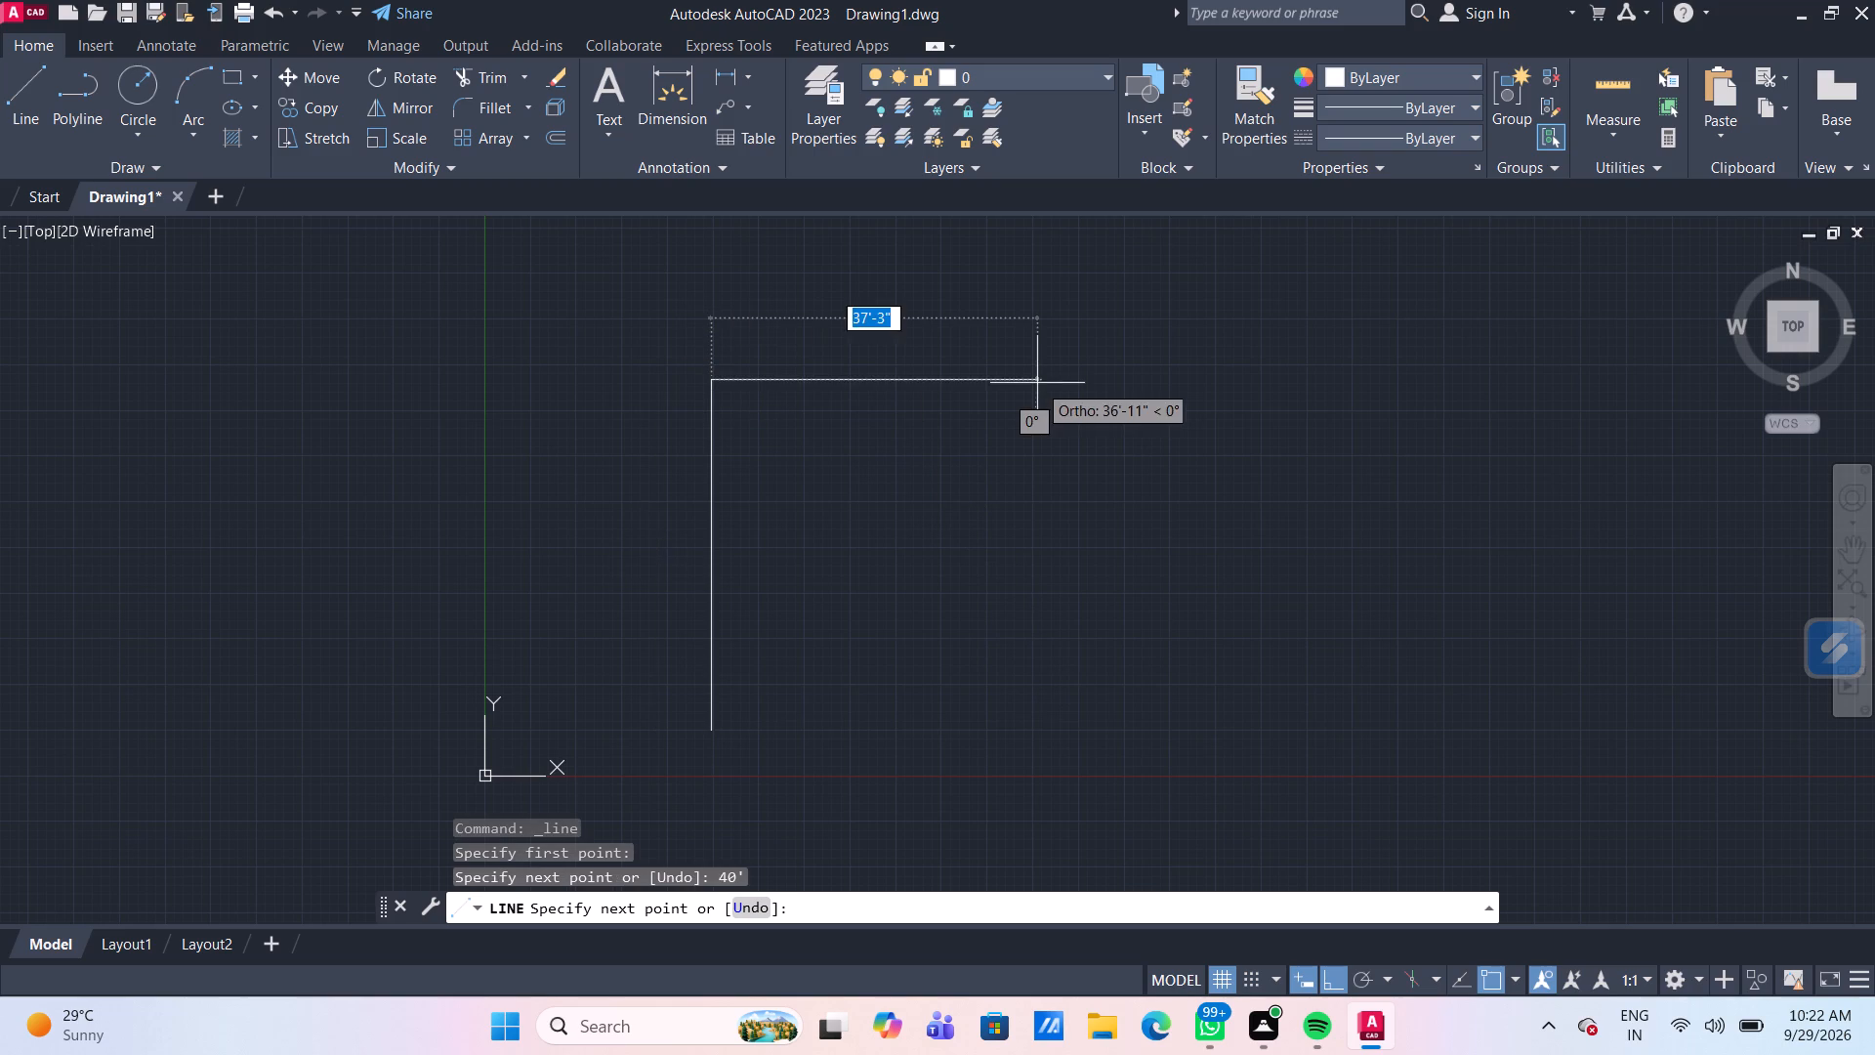
pyautogui.press('2')
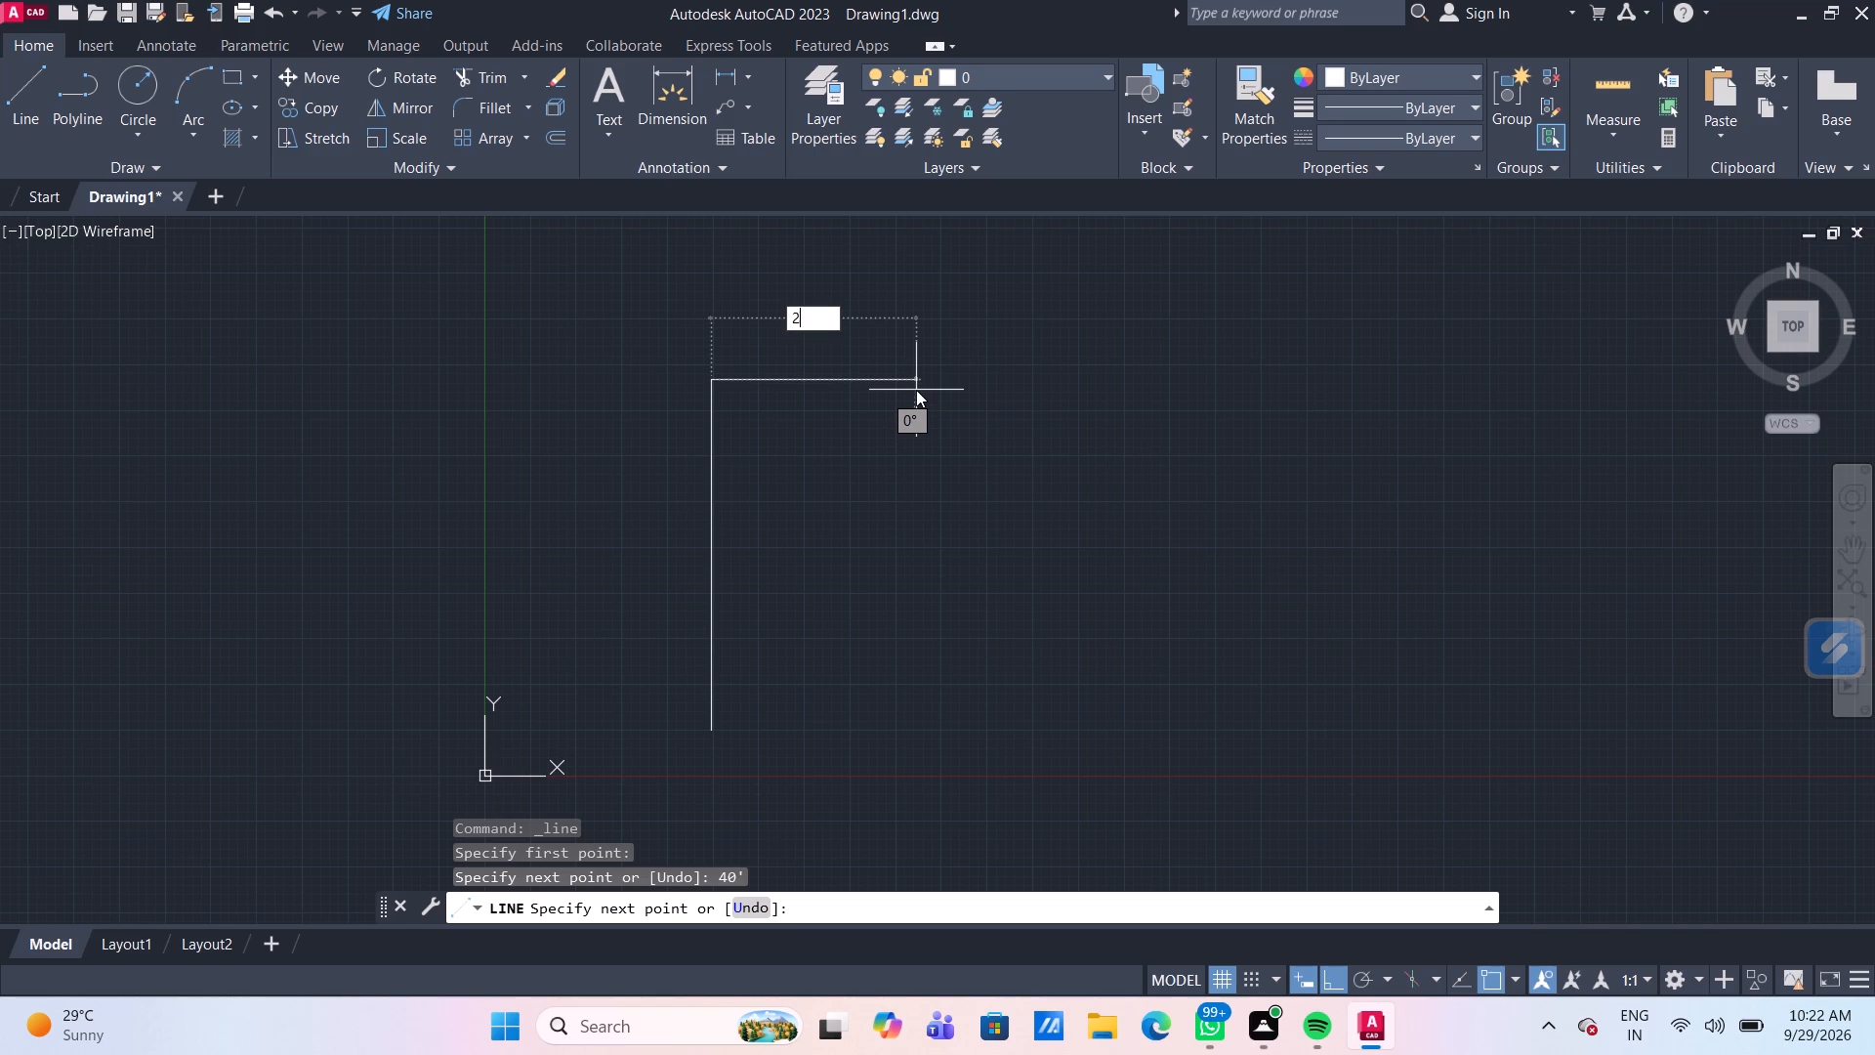
pyautogui.write("0'")
pyautogui.press('Return')
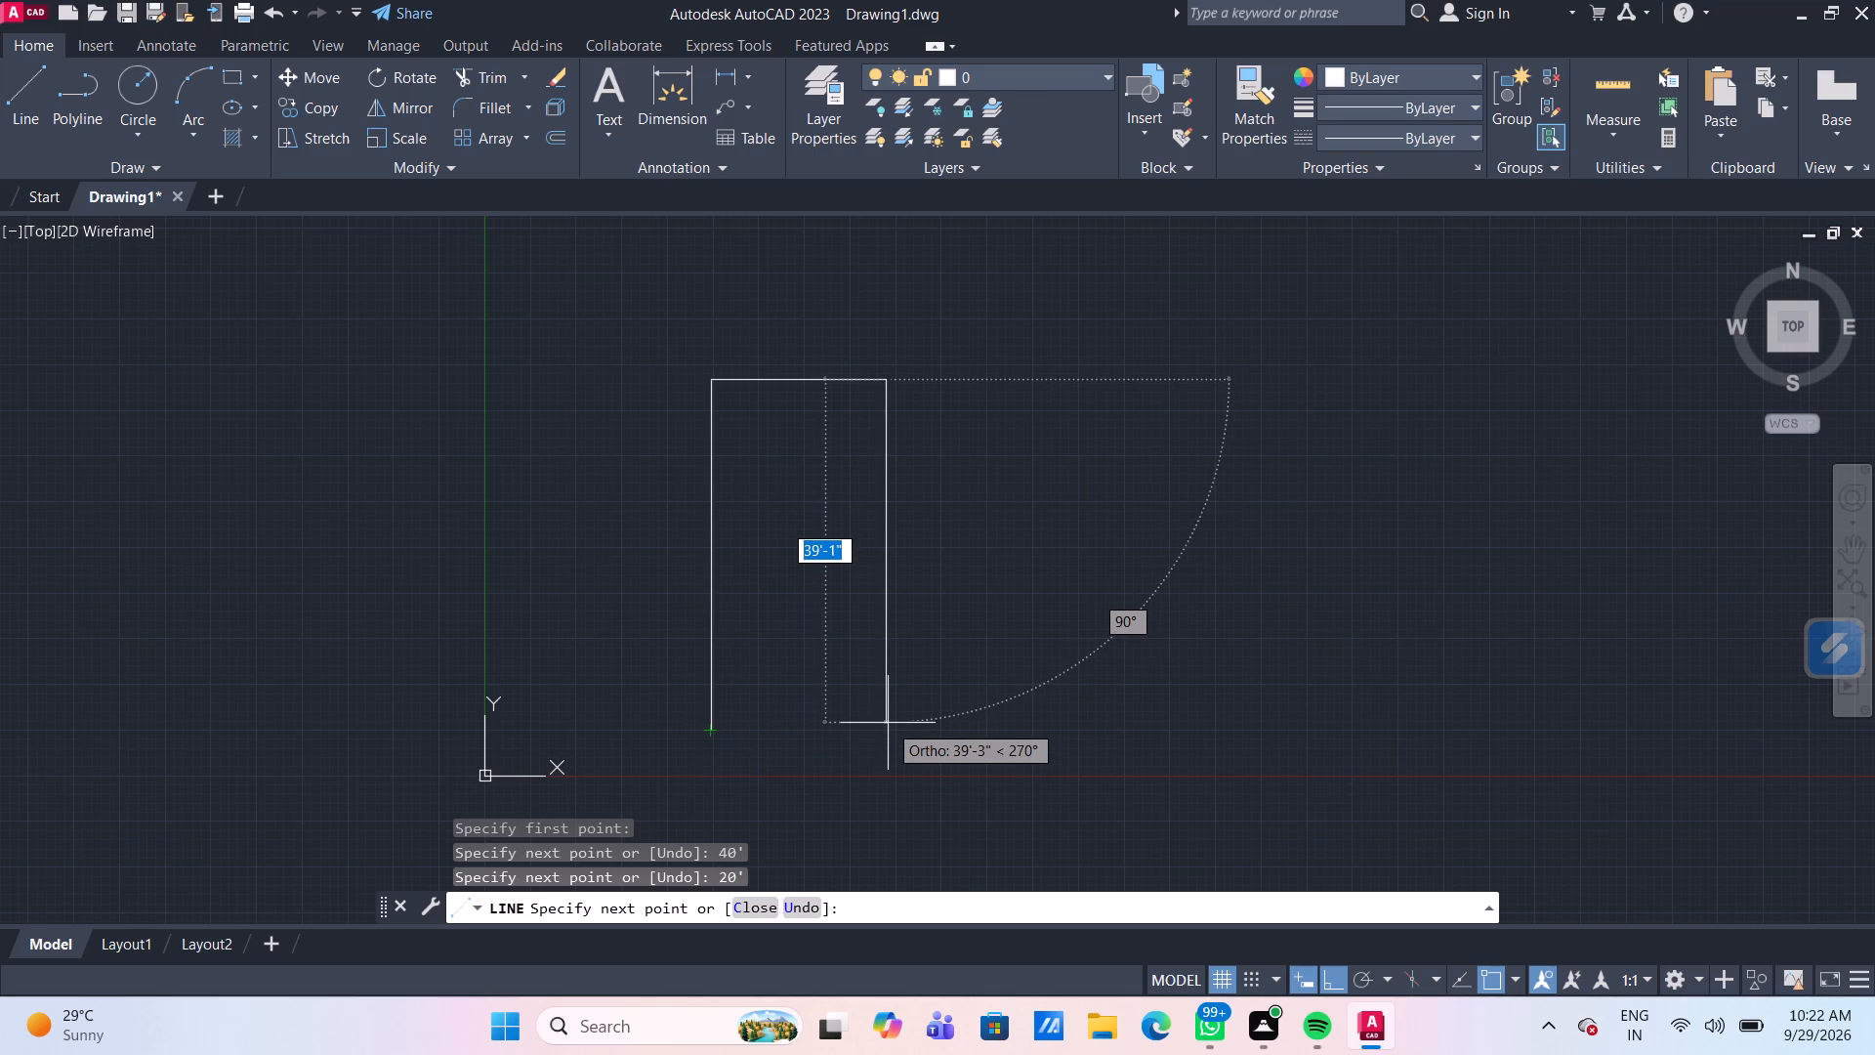
pyautogui.write("40'")
pyautogui.press('Return')
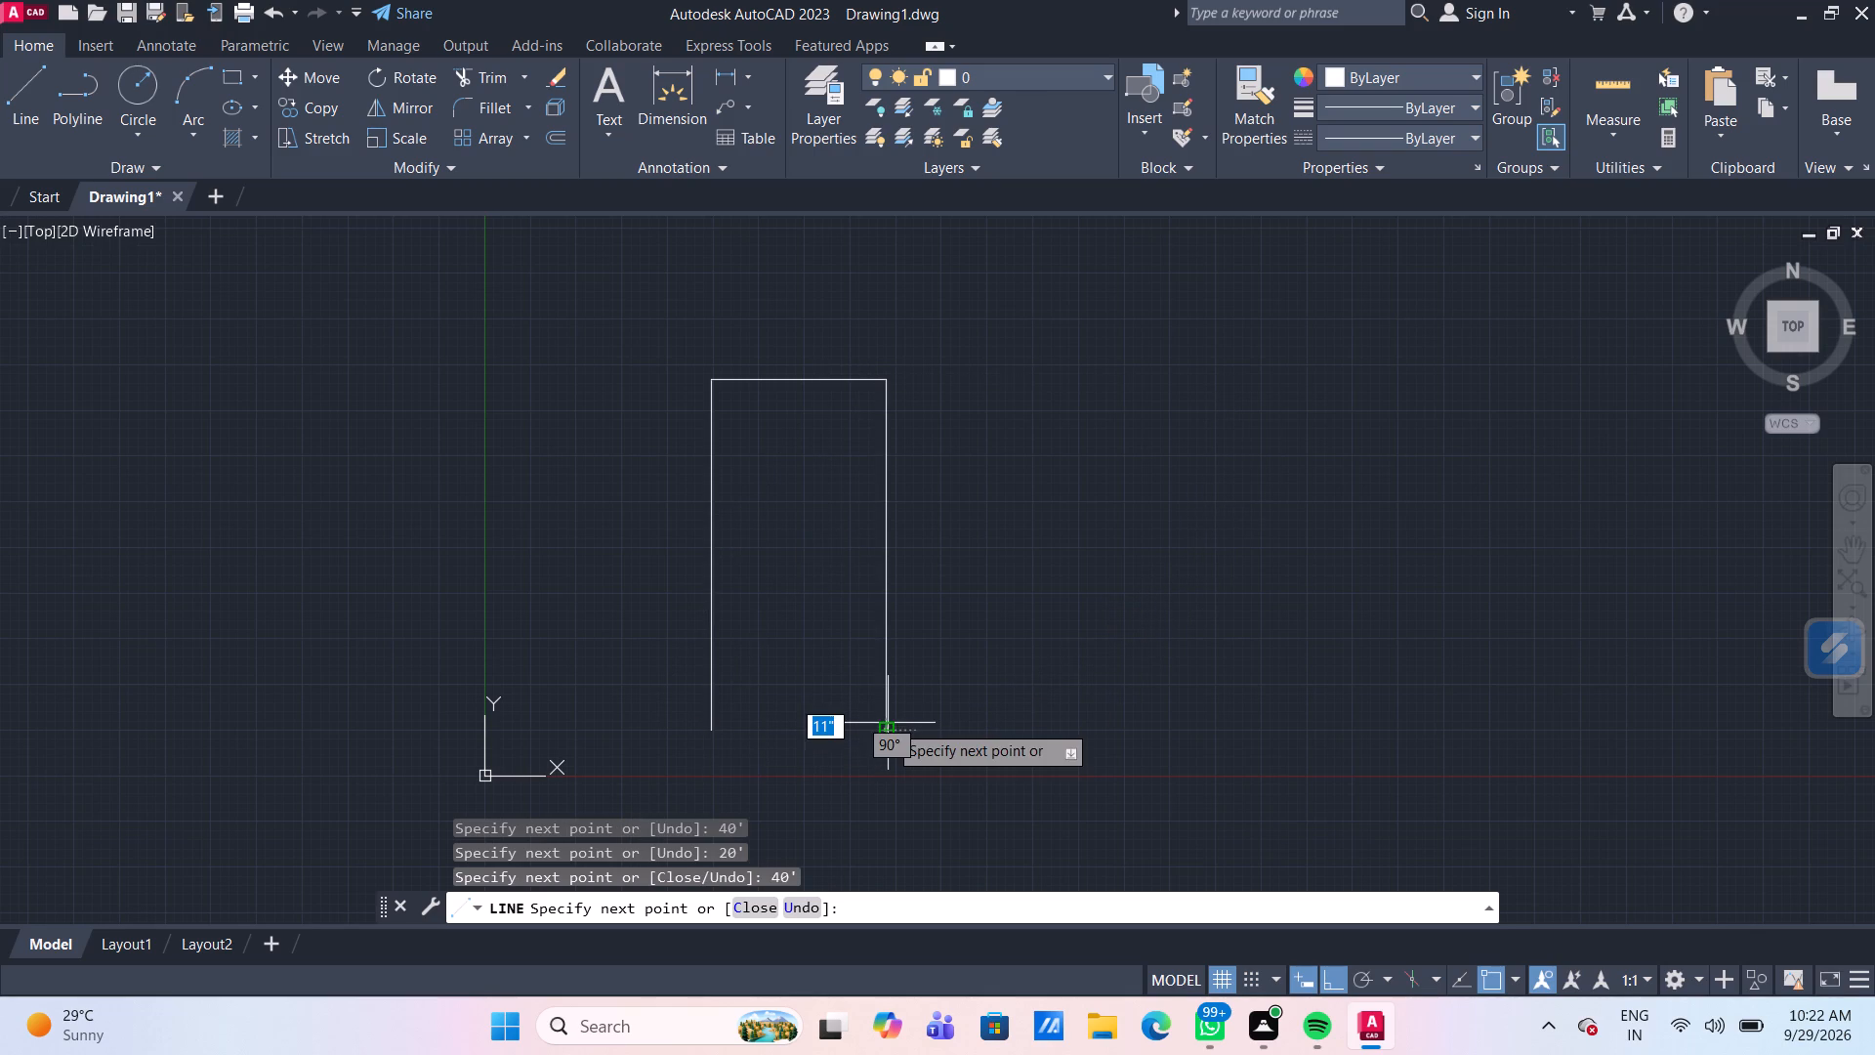
pyautogui.click(714, 730)
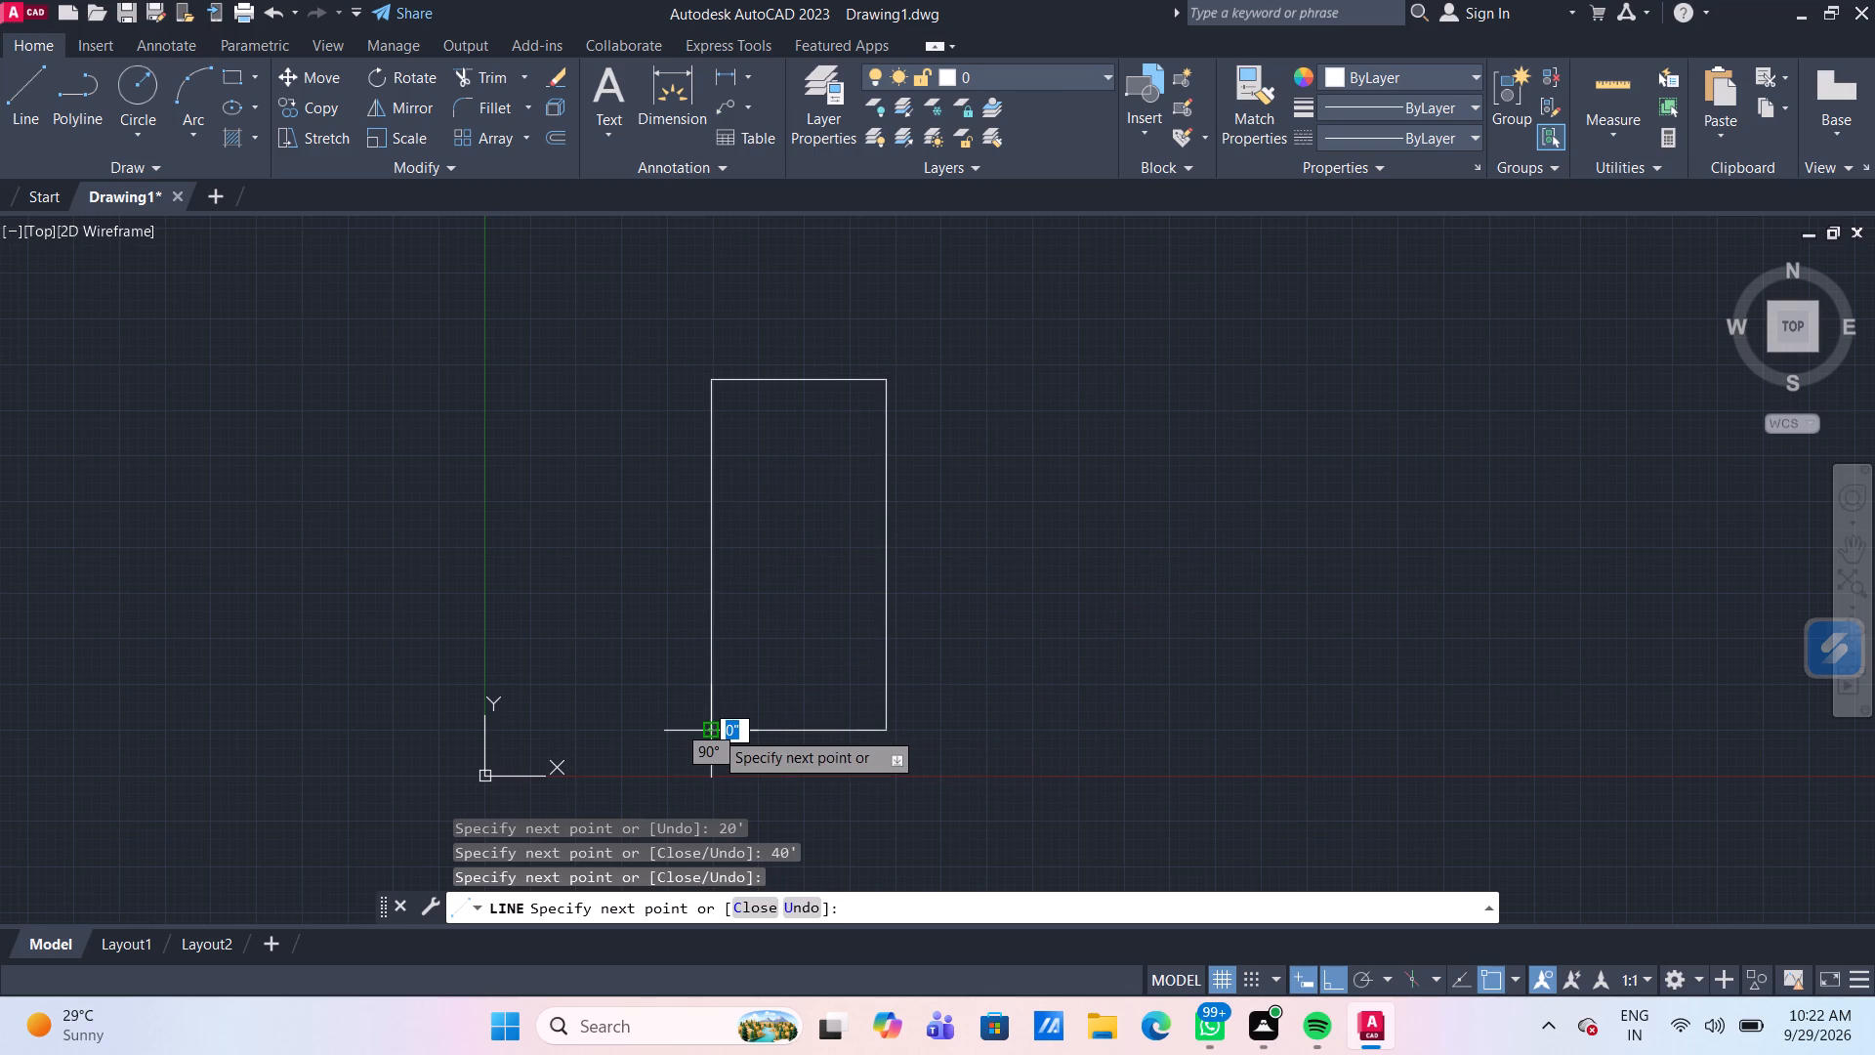
pyautogui.press('Return')
# Erase the rectangle's left vertical line.
pyautogui.scroll(-1, 897, 749)
pyautogui.moveTo(898, 747); pyautogui.dragTo(887, 633, button='middle')
pyautogui.scroll(1, 888, 462)
pyautogui.scroll(-2, 898, 485)
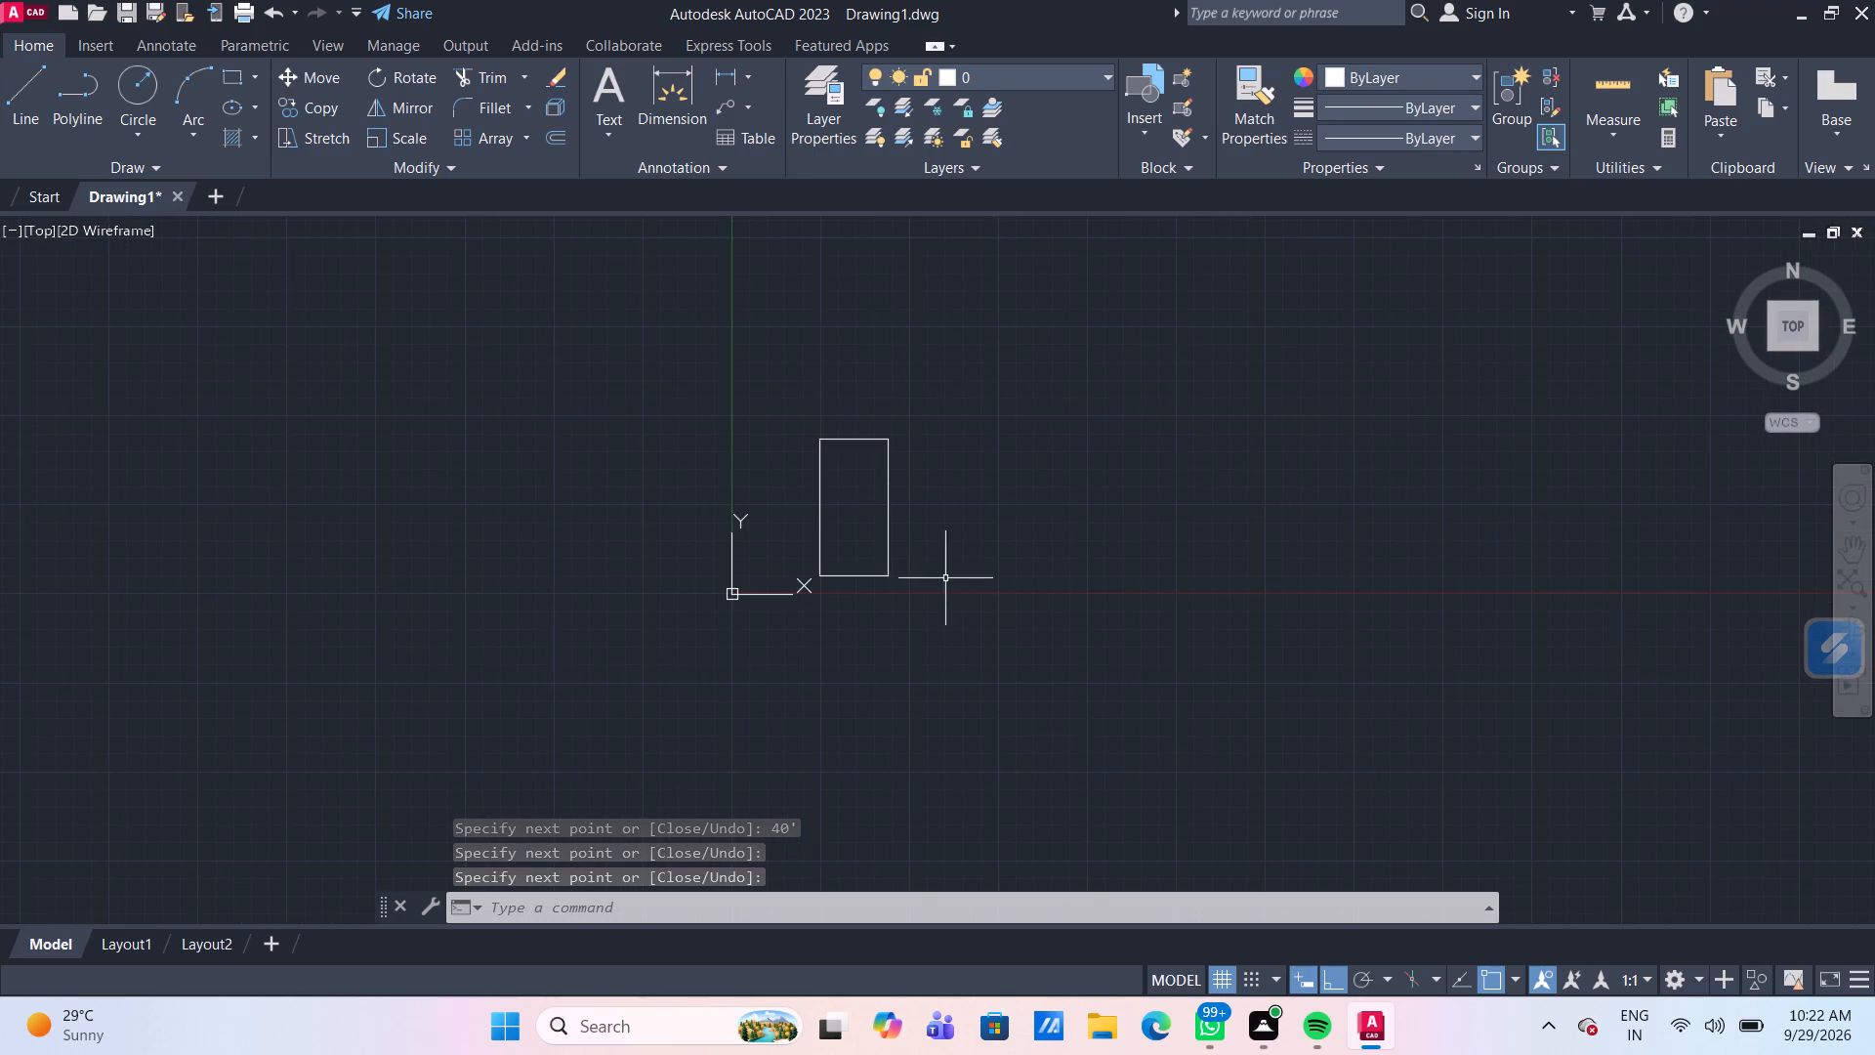
pyautogui.moveTo(1059, 604); pyautogui.dragTo(916, 654, button='middle')
pyautogui.scroll(-1, 911, 651)
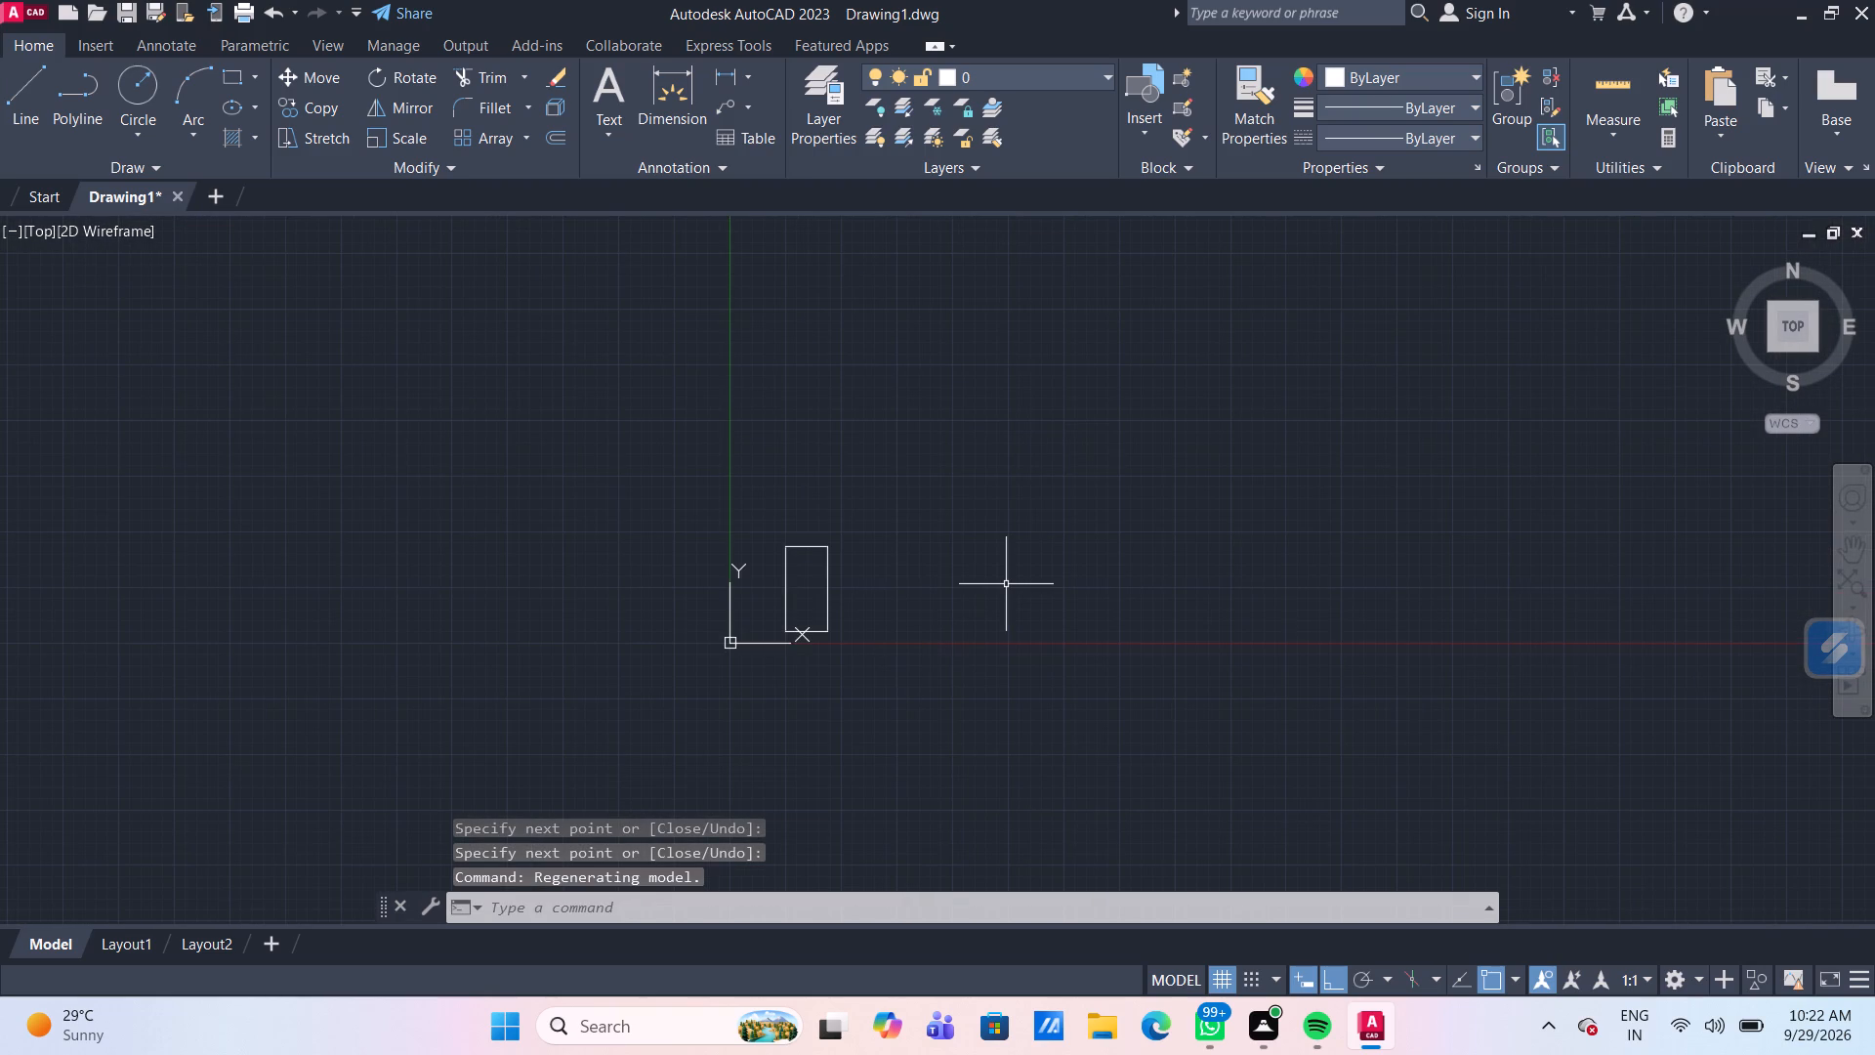
pyautogui.press('z')
pyautogui.press('Return')
pyautogui.press('a')
pyautogui.press('Return')
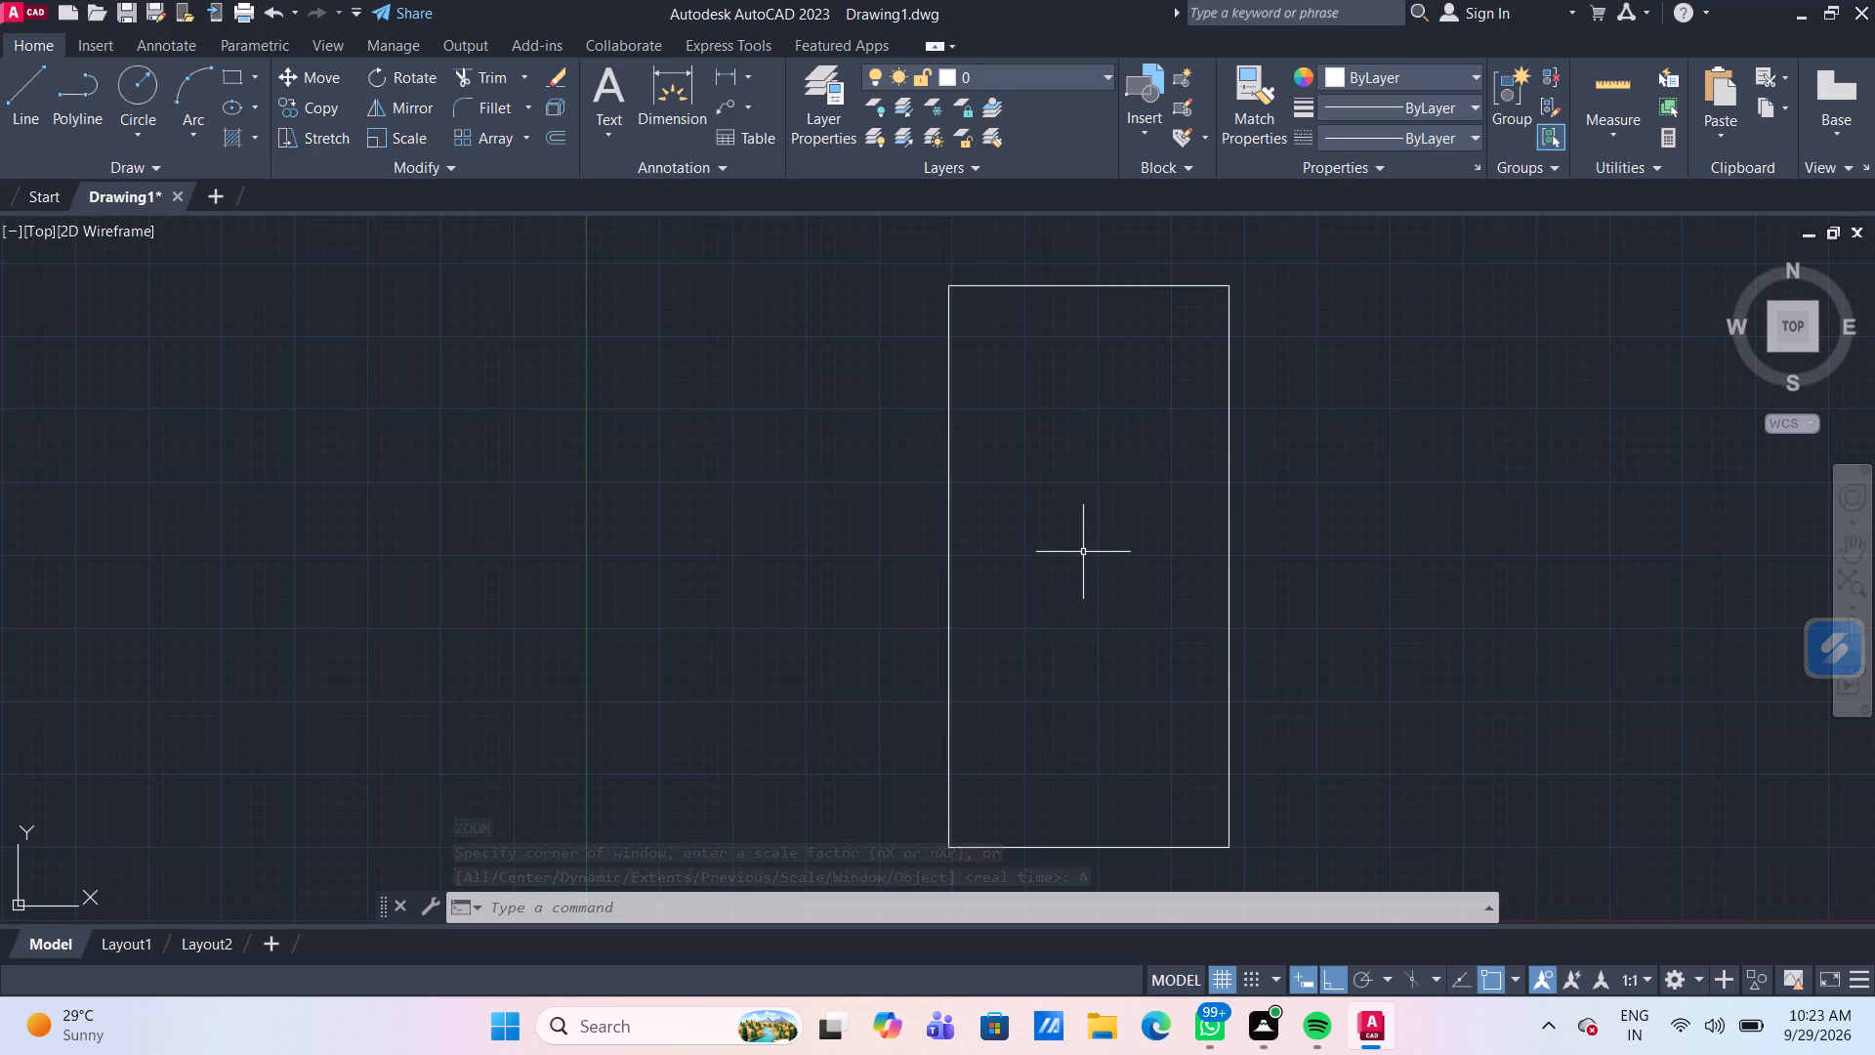
pyautogui.click(948, 525)
pyautogui.press('Delete')
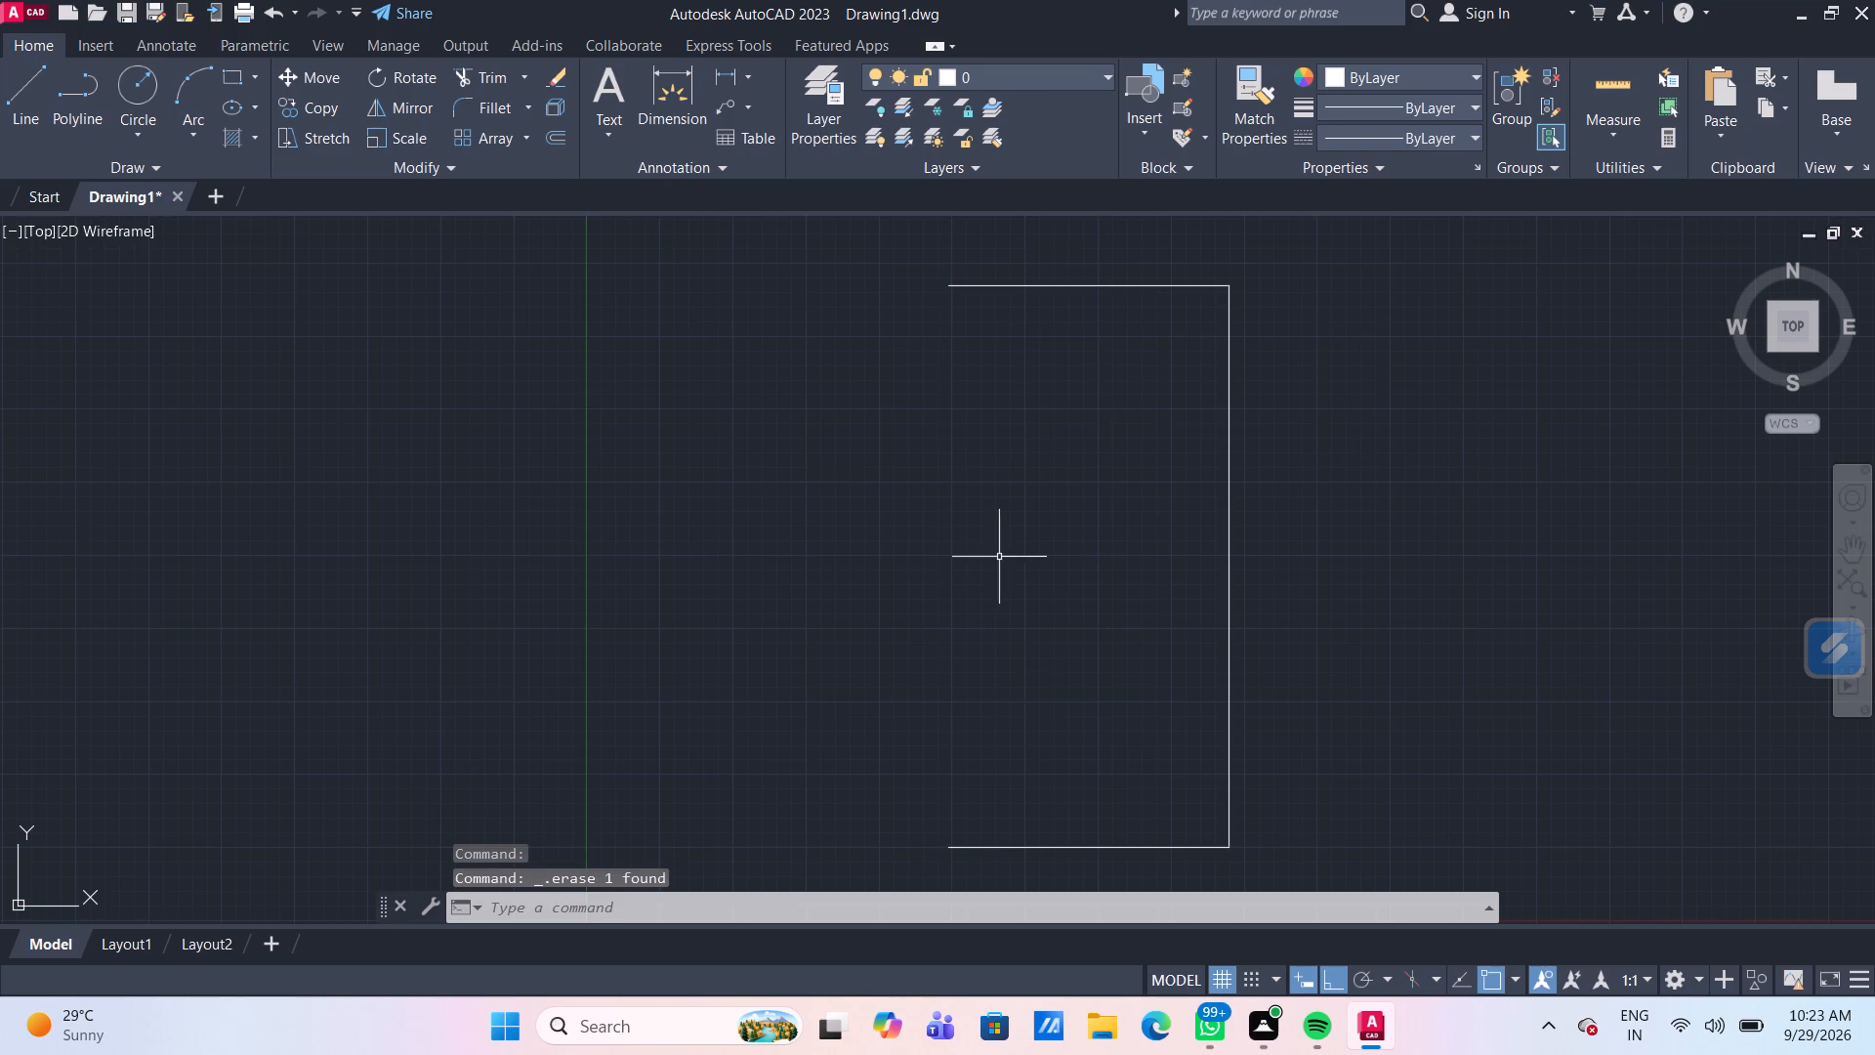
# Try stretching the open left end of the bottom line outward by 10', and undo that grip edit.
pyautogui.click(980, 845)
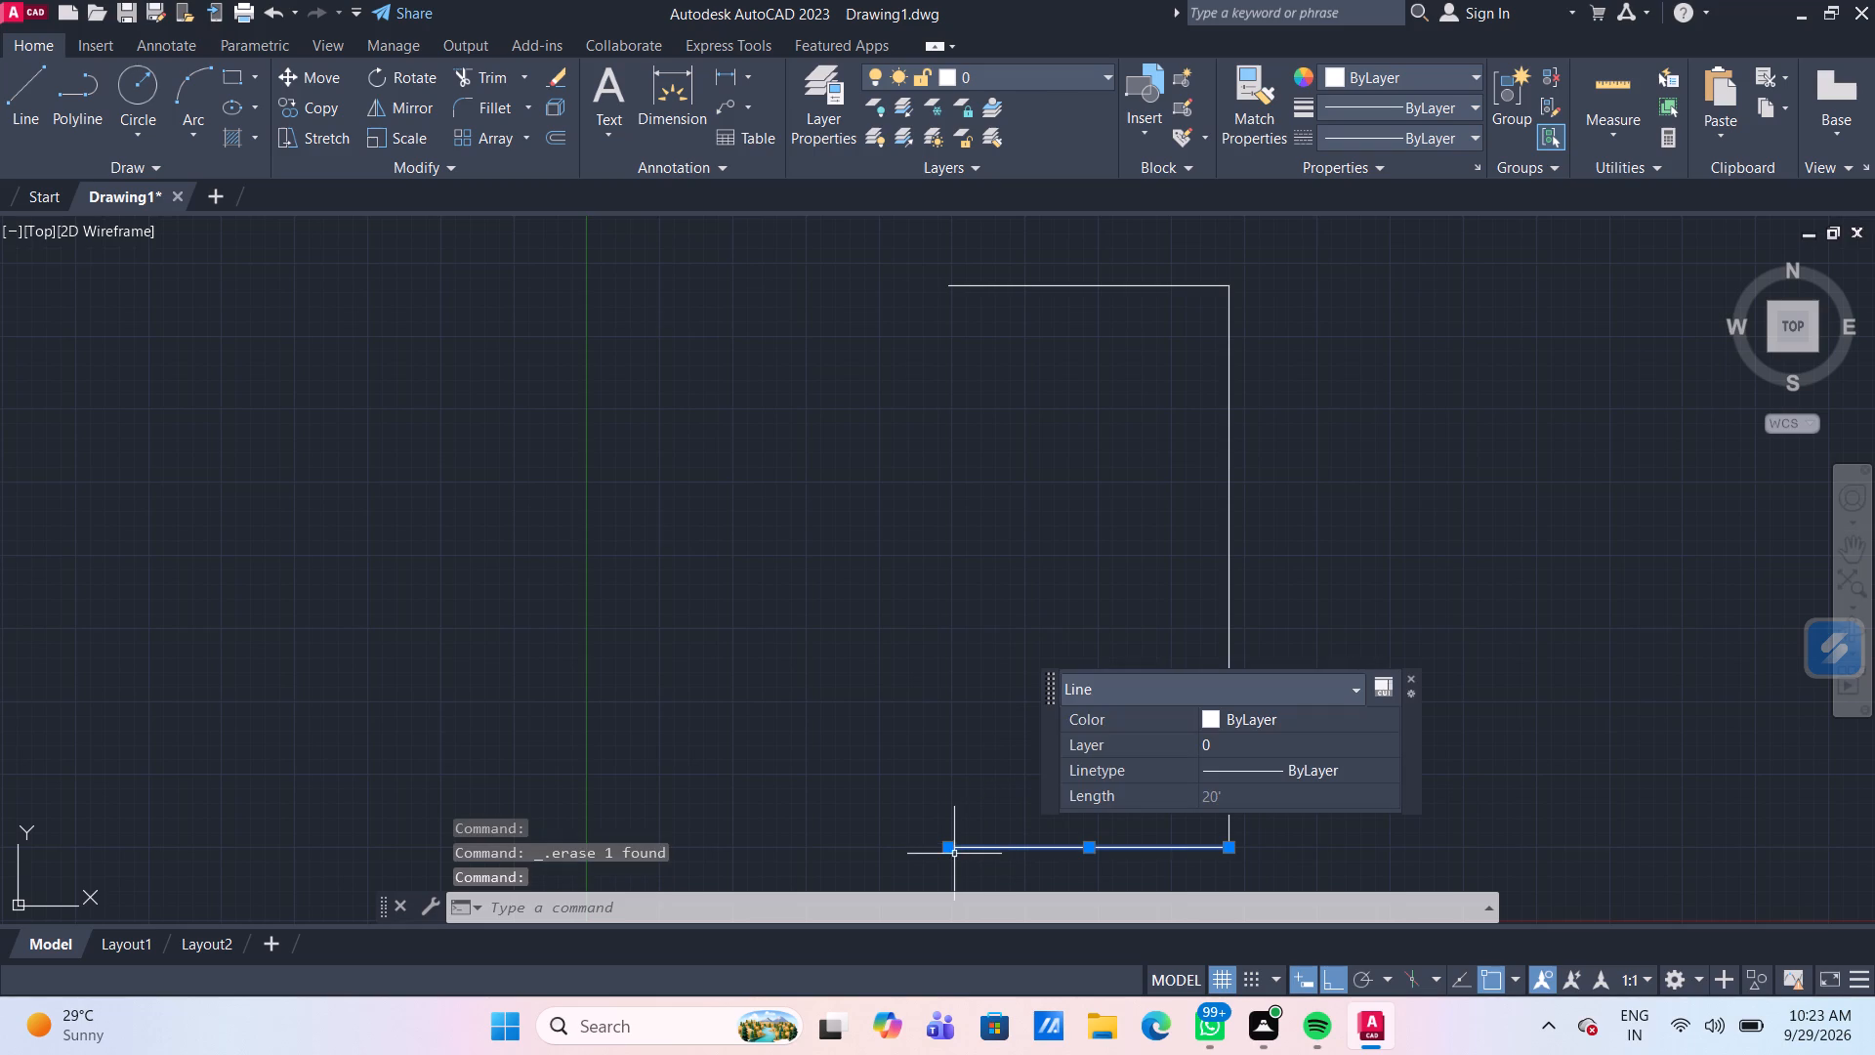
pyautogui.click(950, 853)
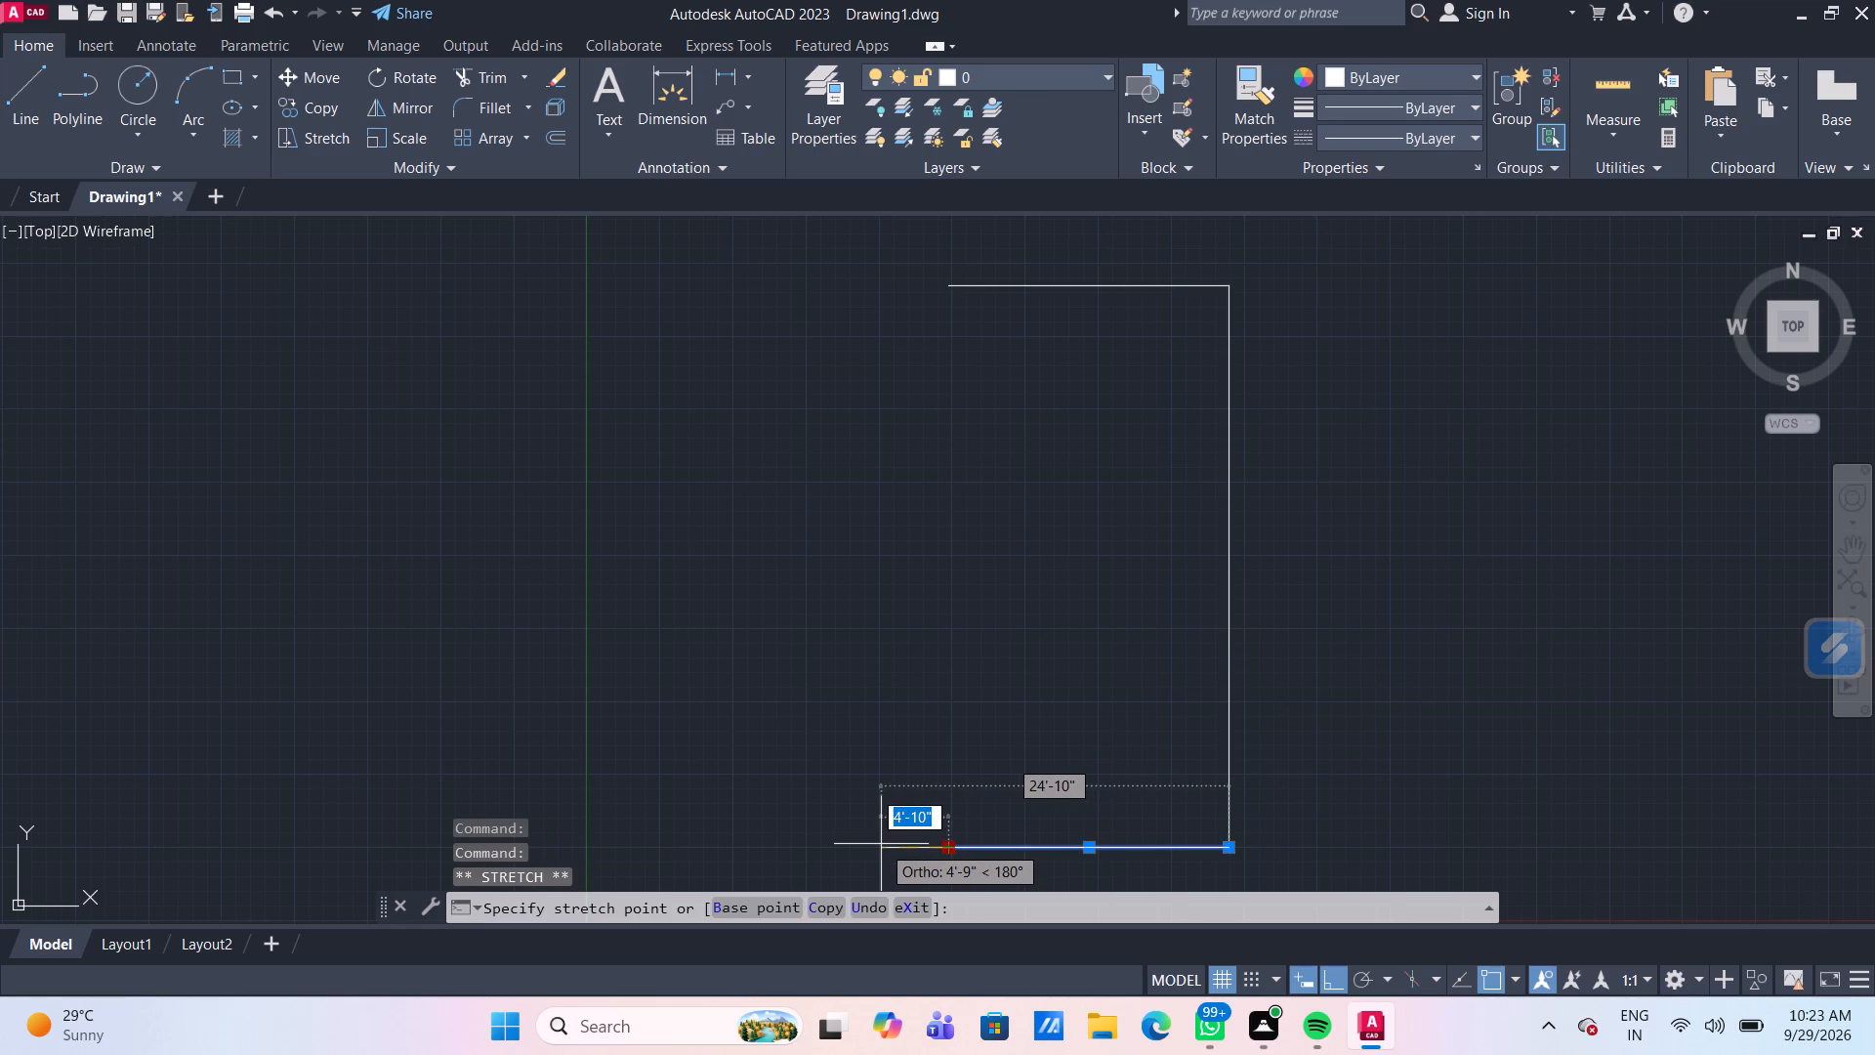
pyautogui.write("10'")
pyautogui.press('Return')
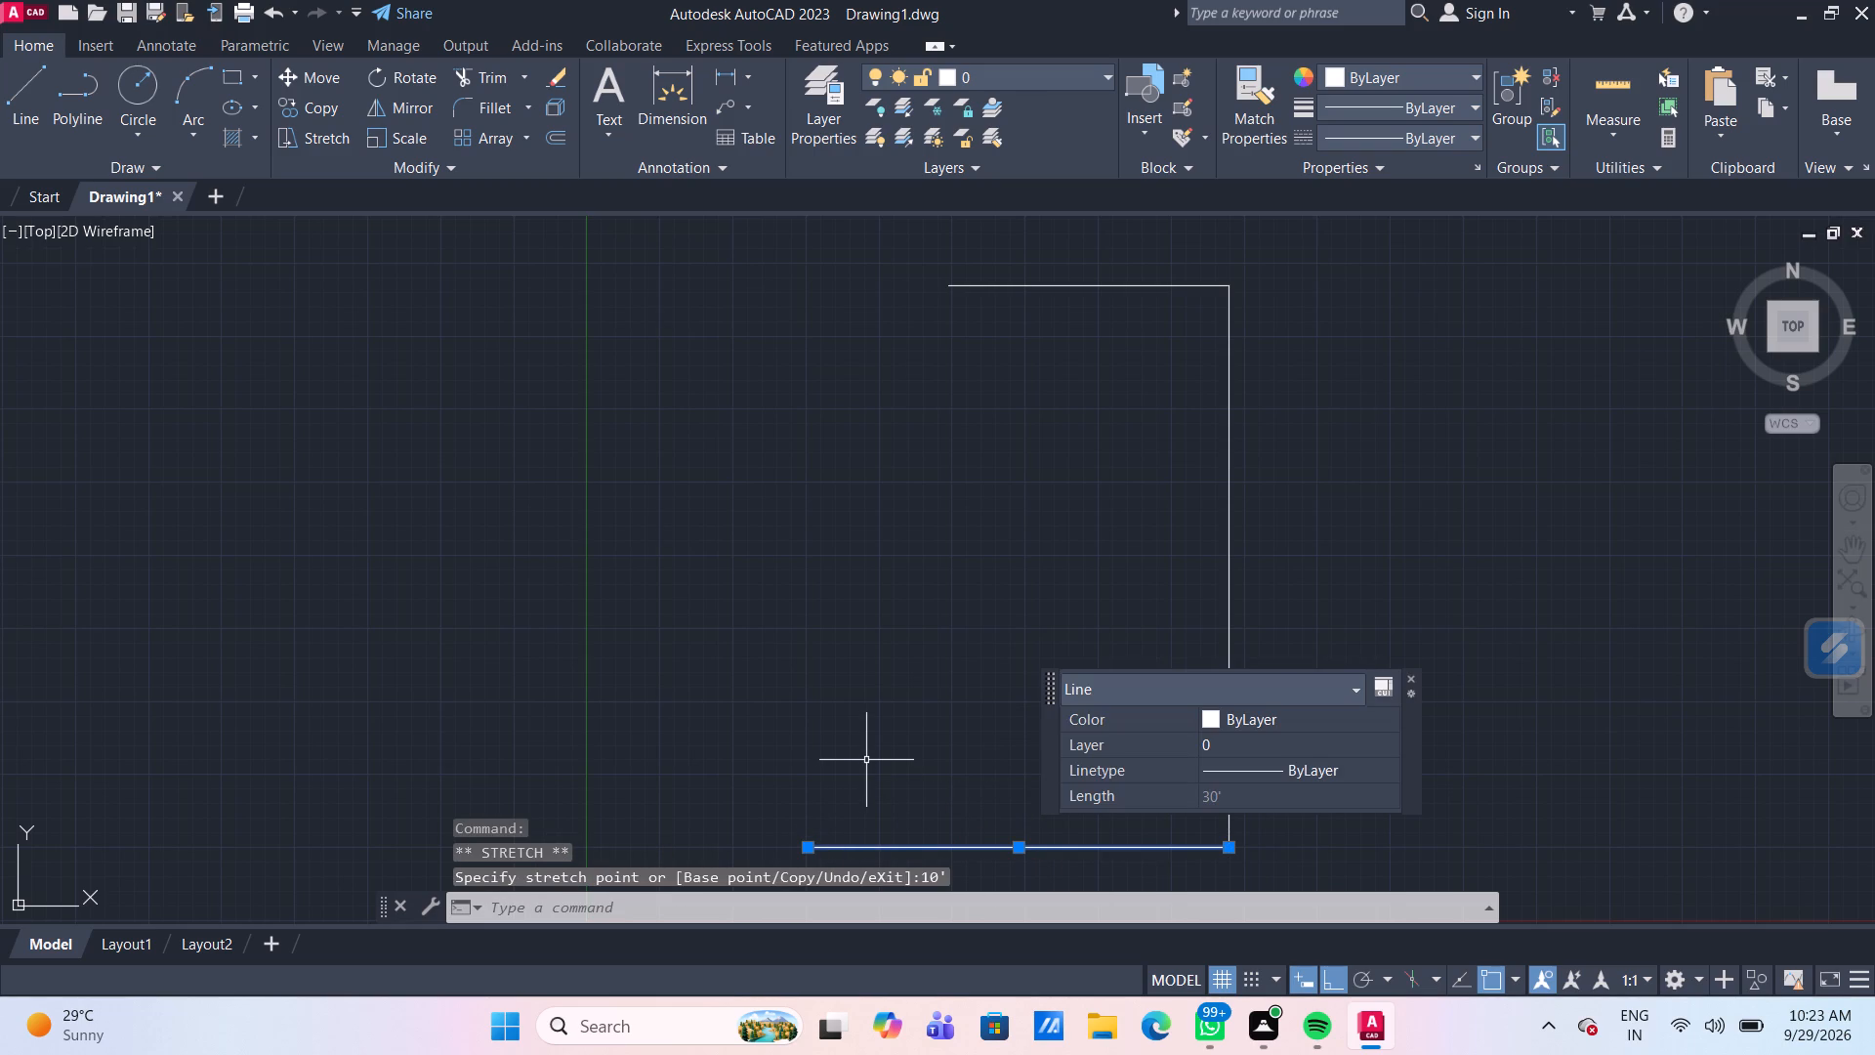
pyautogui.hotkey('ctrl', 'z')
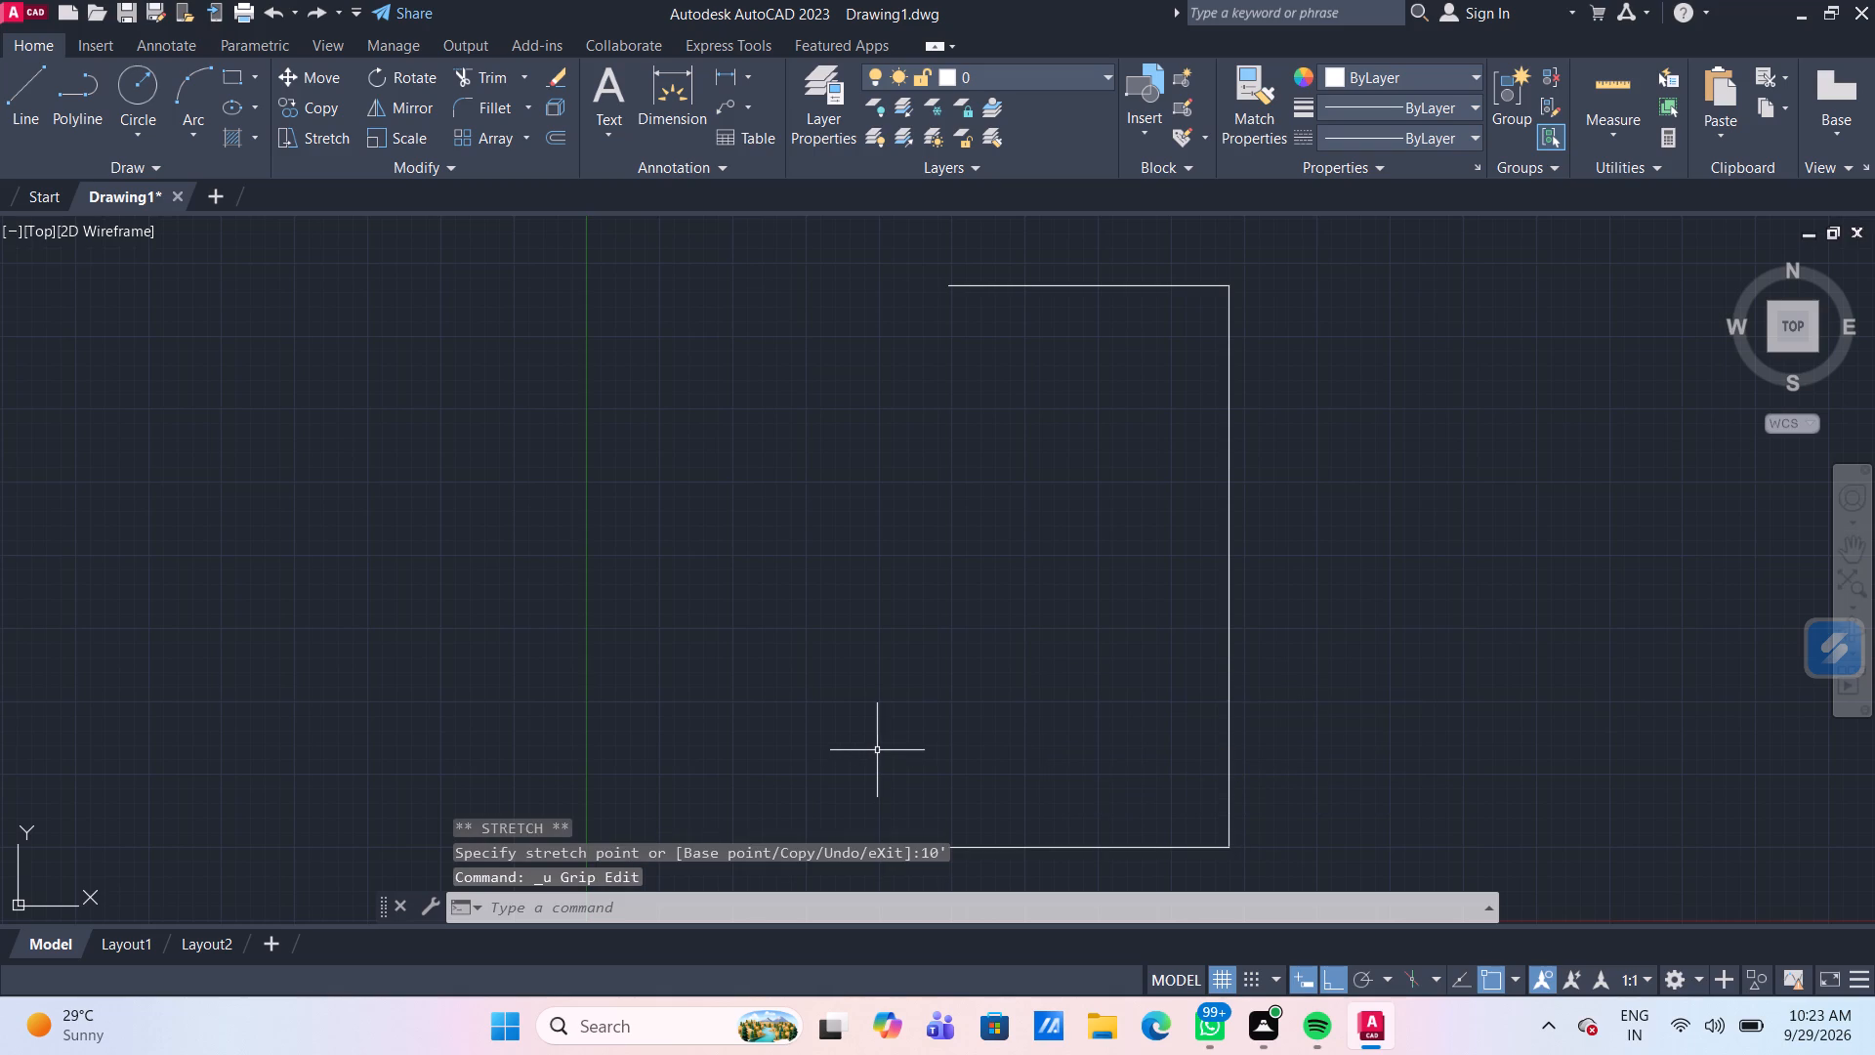
# Stretch the open left end of the bottom line outward by 5' and clear the selection.
pyautogui.moveTo(883, 659); pyautogui.dragTo(891, 561, button='middle')
pyautogui.click(979, 752)
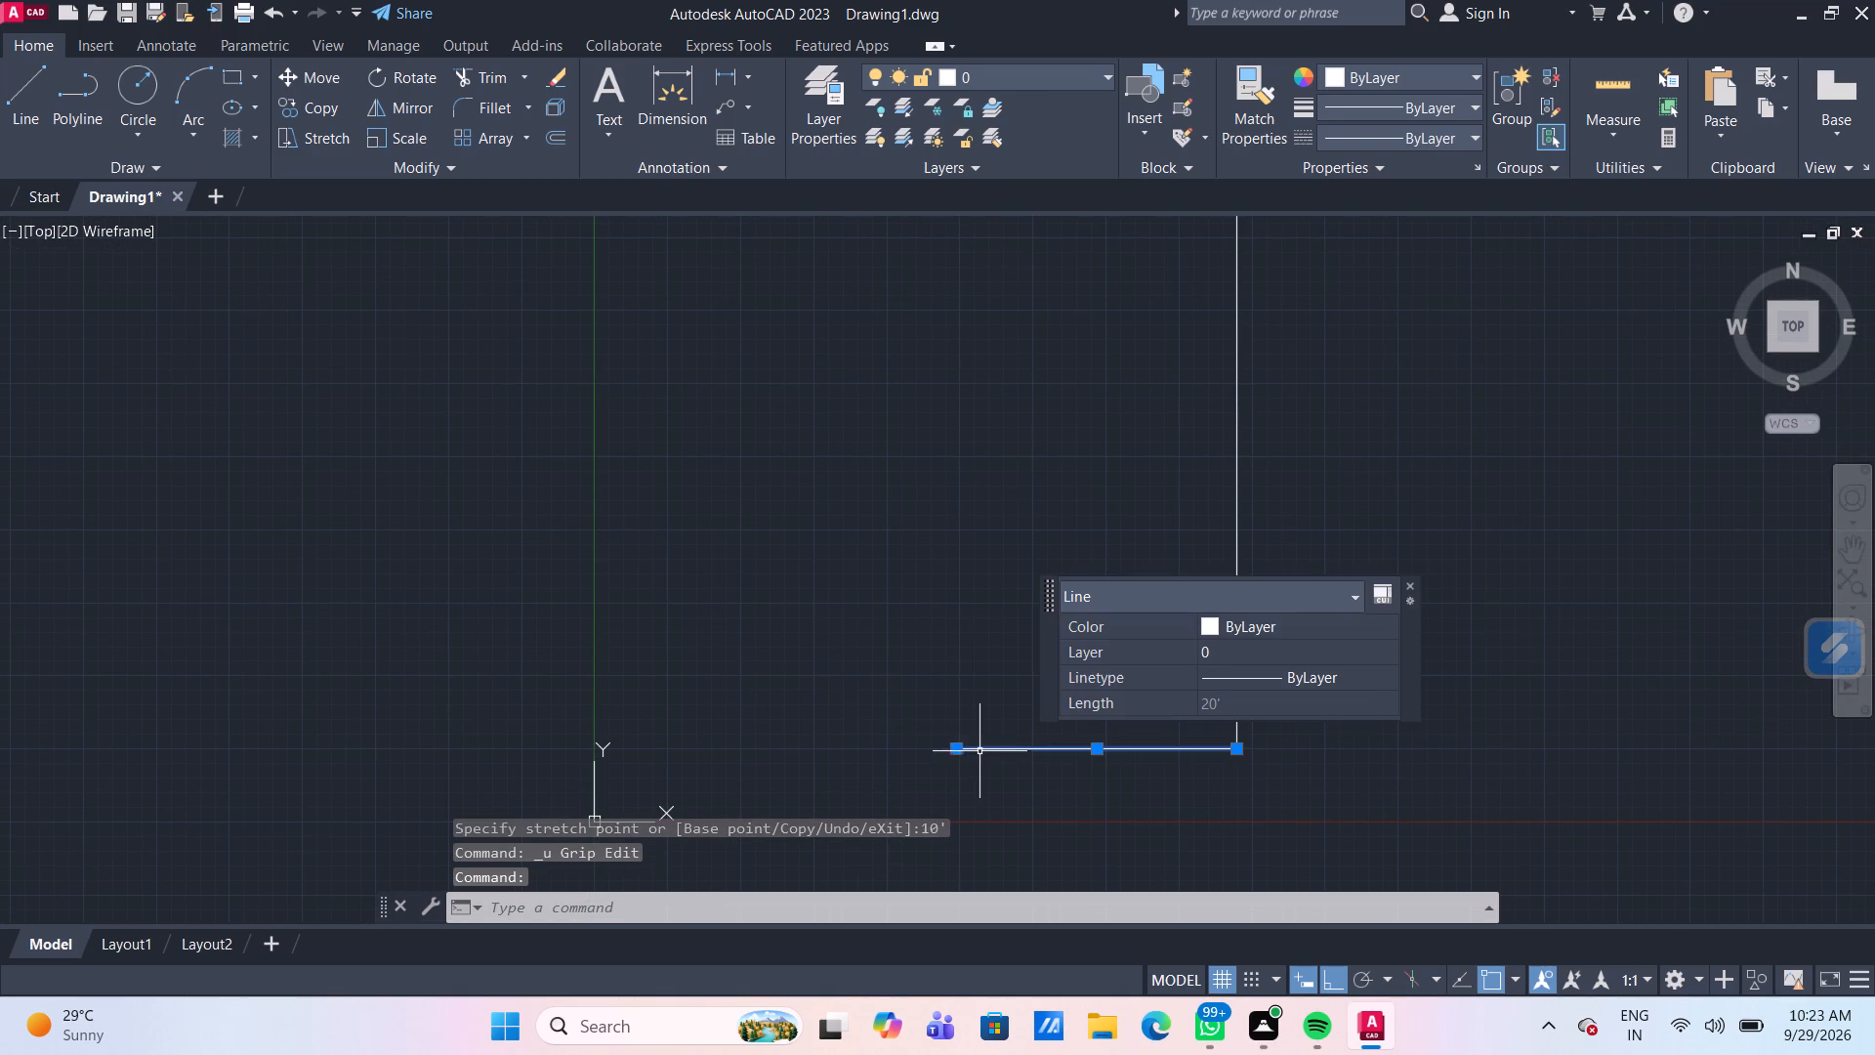
pyautogui.click(954, 750)
pyautogui.write("5'")
pyautogui.press('Return')
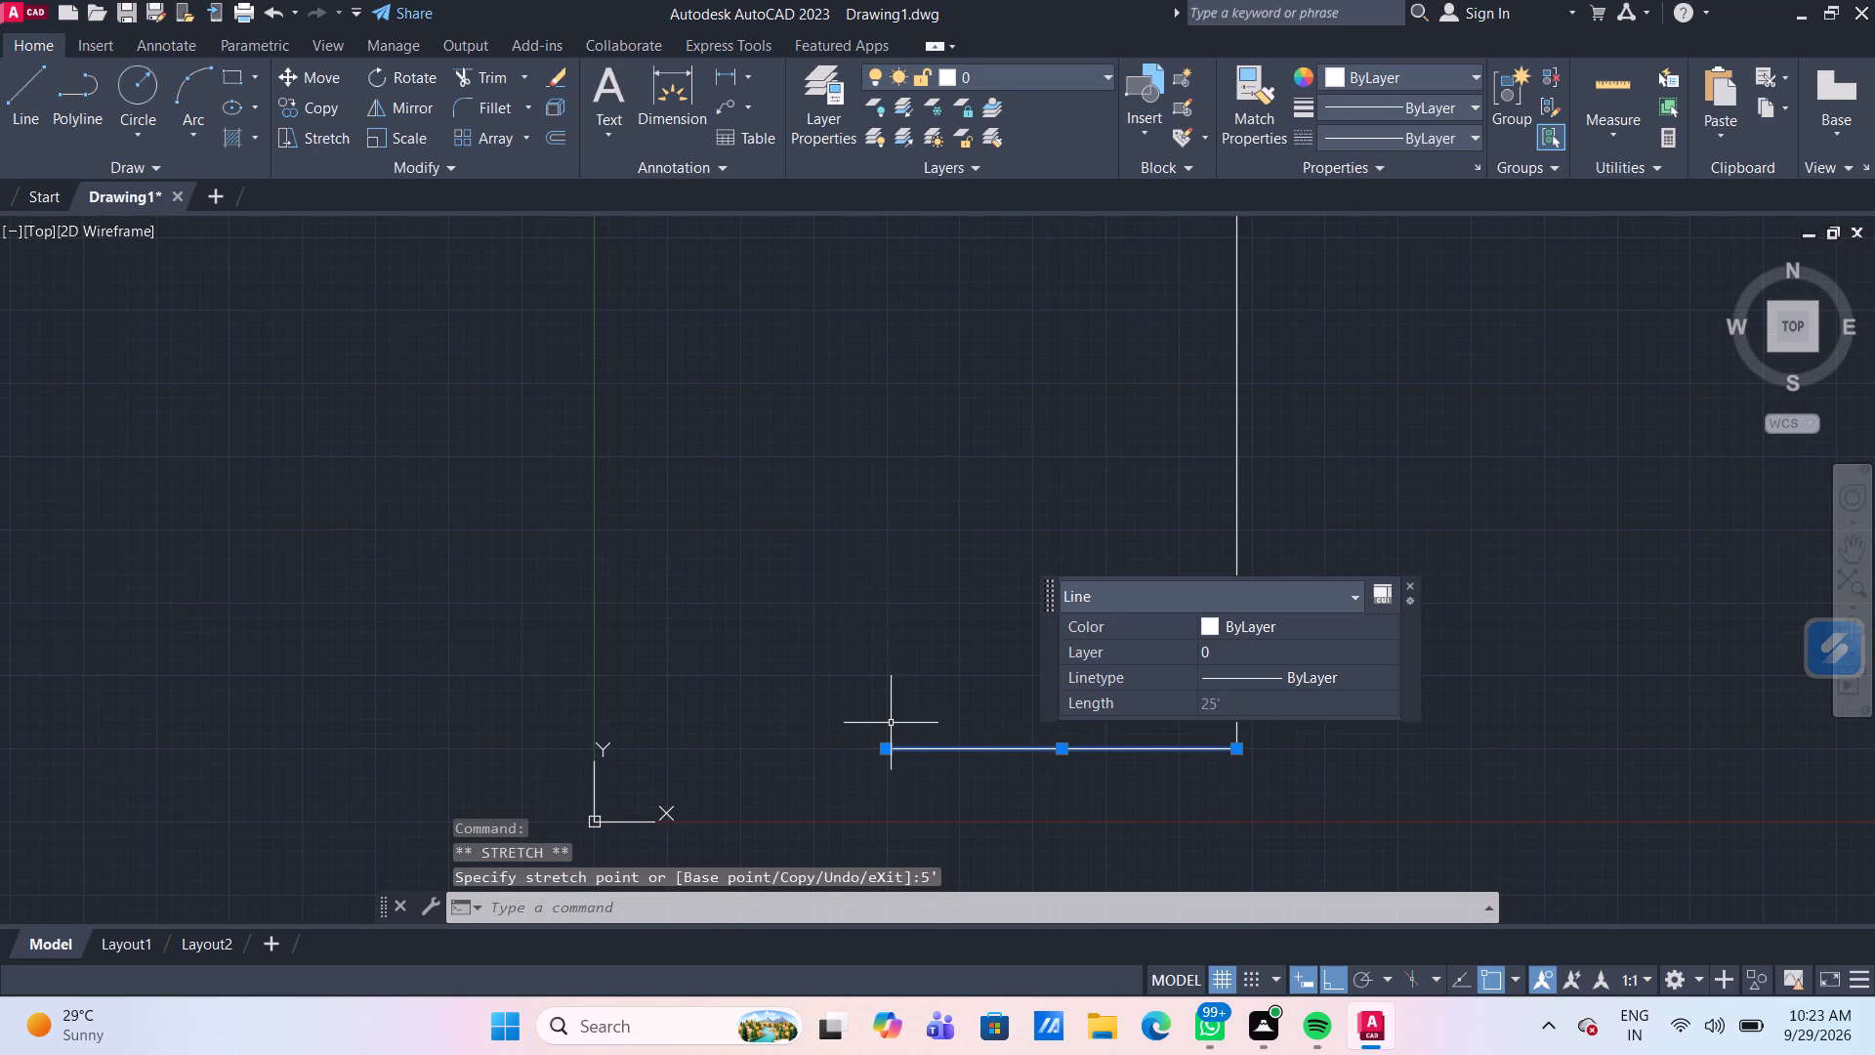
pyautogui.moveTo(1070, 345); pyautogui.dragTo(1062, 470, button='middle')
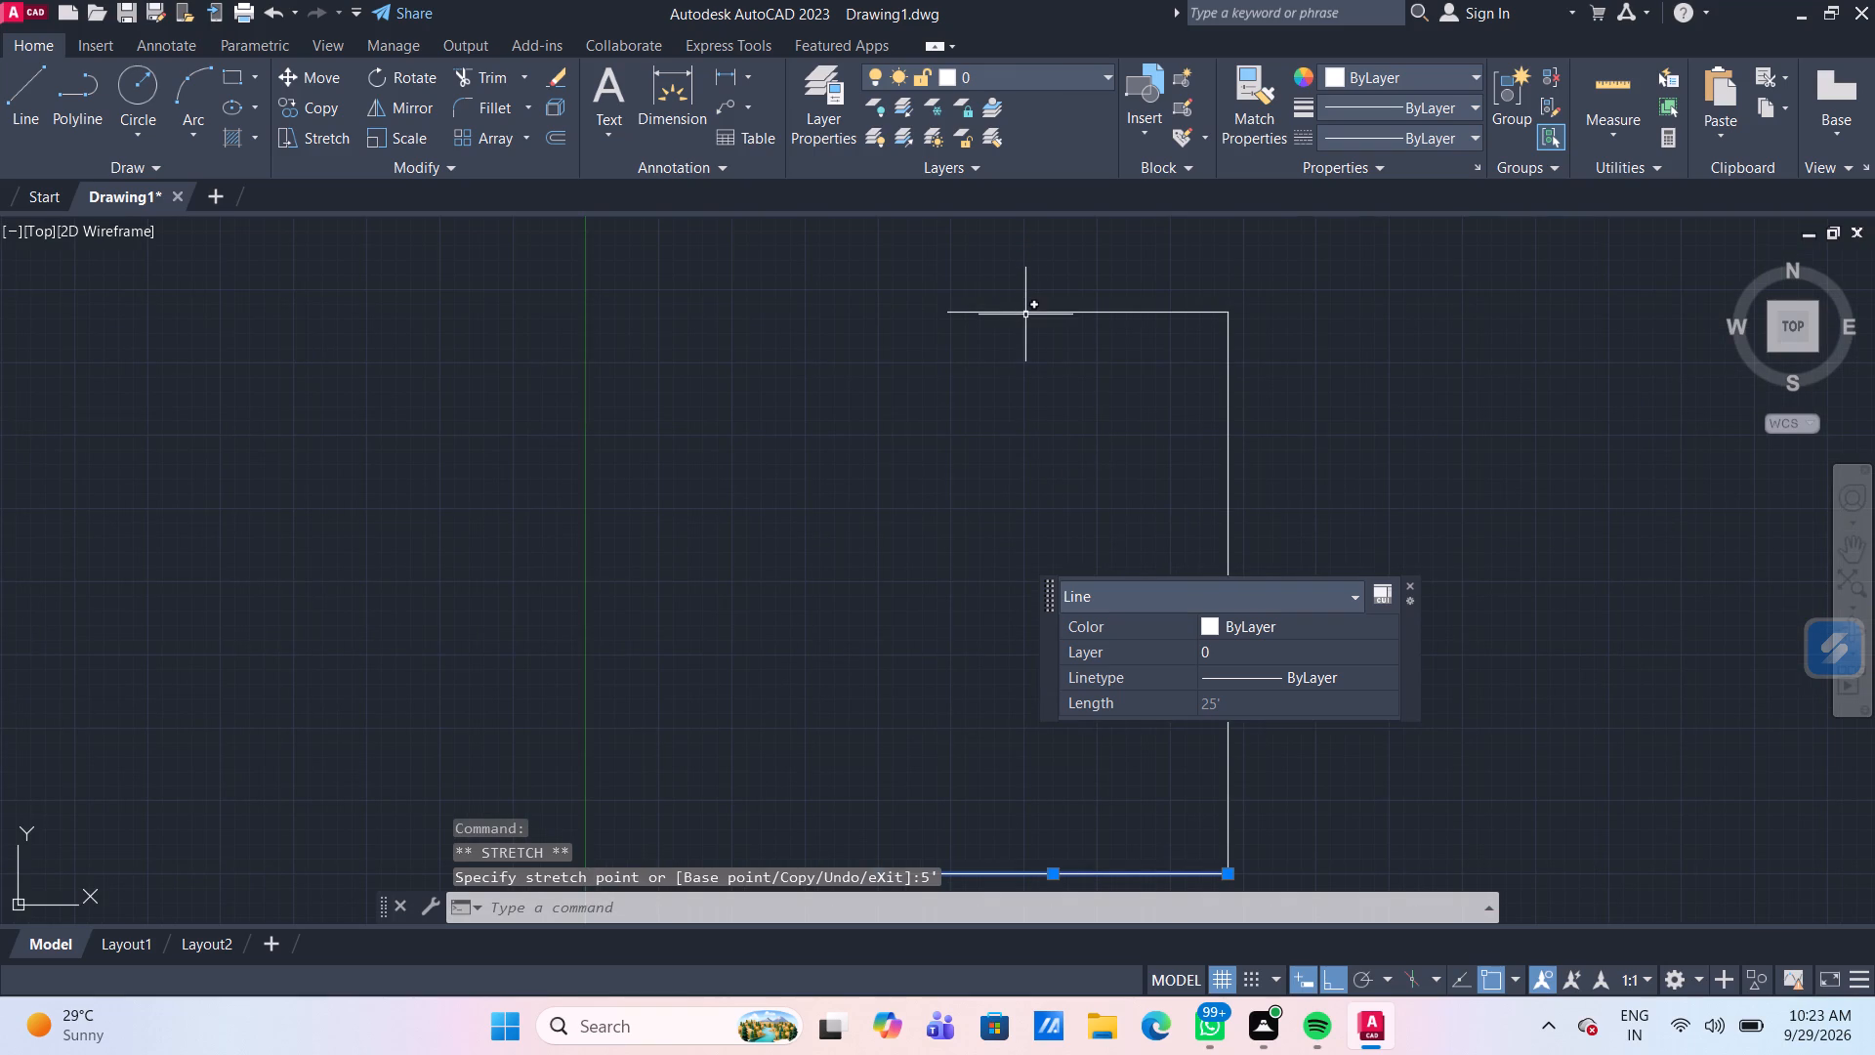
pyautogui.press('Escape')
# Stretch the open left end of the top line outward by 5' to match the bottom line.
pyautogui.click(1025, 315)
pyautogui.click(948, 313)
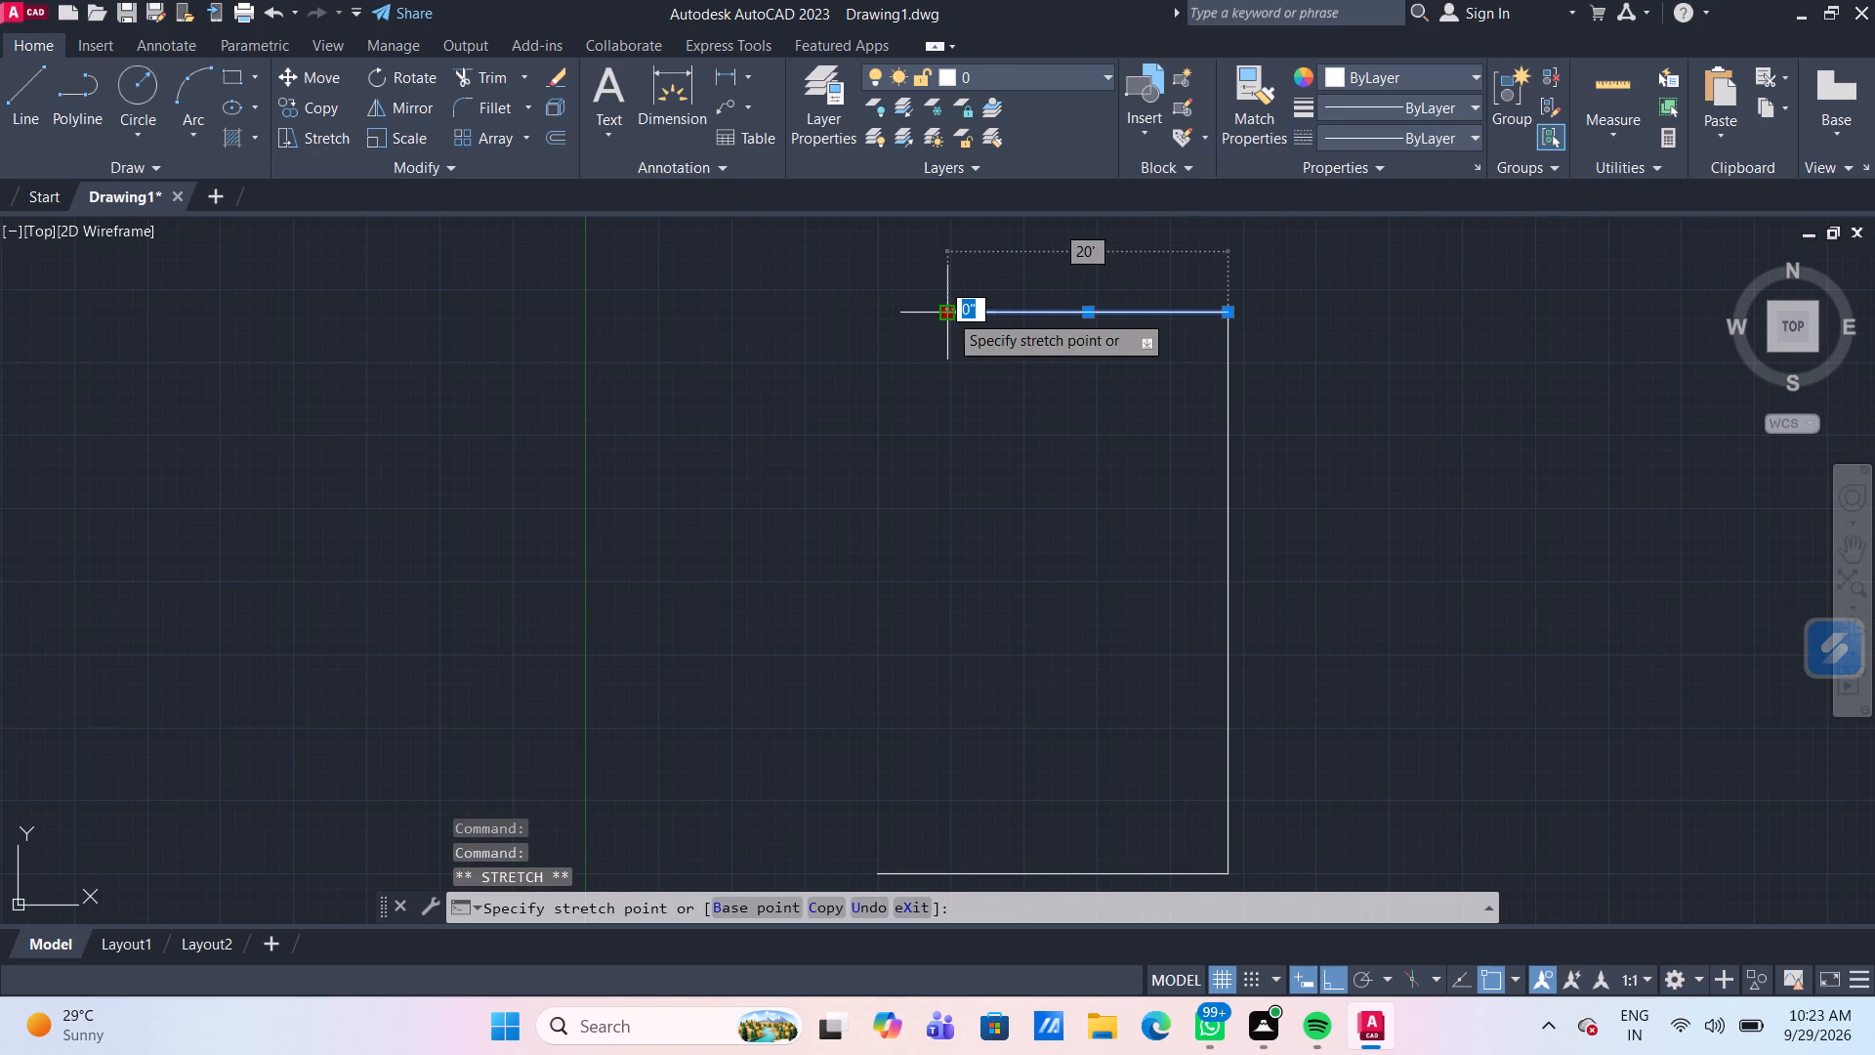
pyautogui.write("5'")
pyautogui.press('Return')
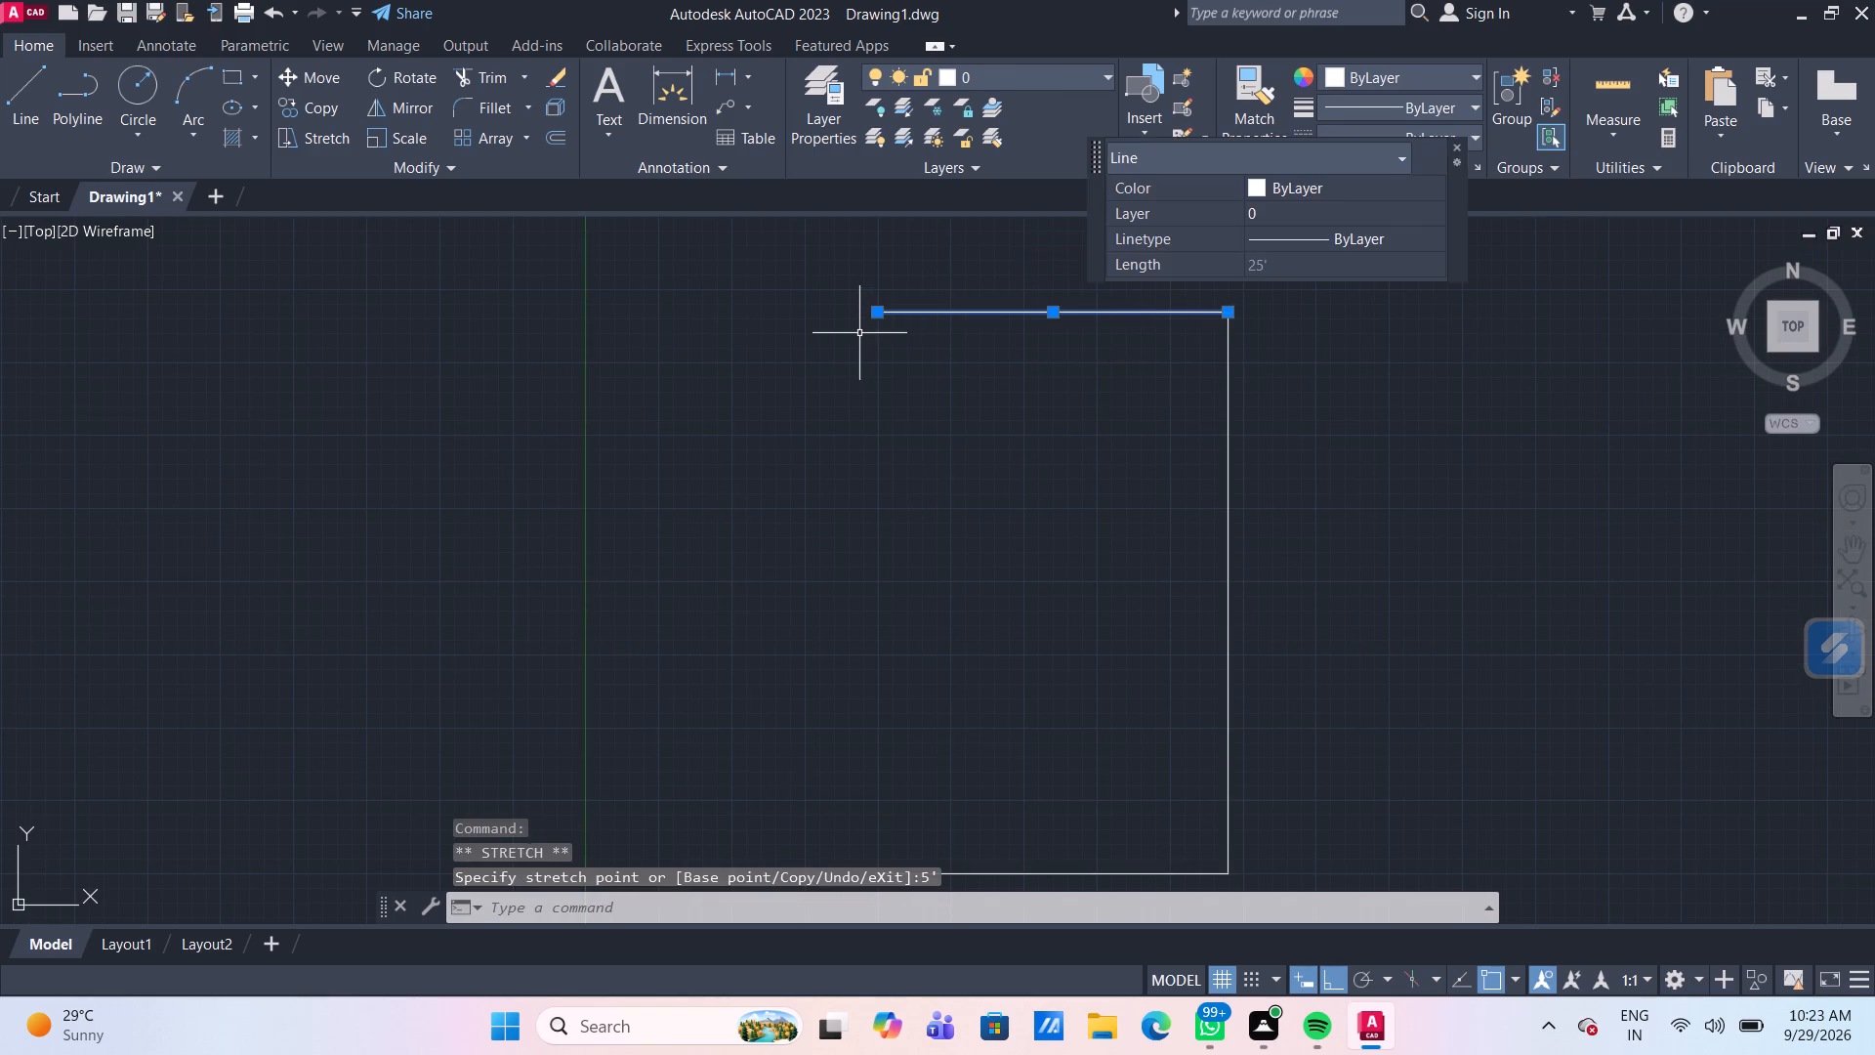
pyautogui.press('Escape')
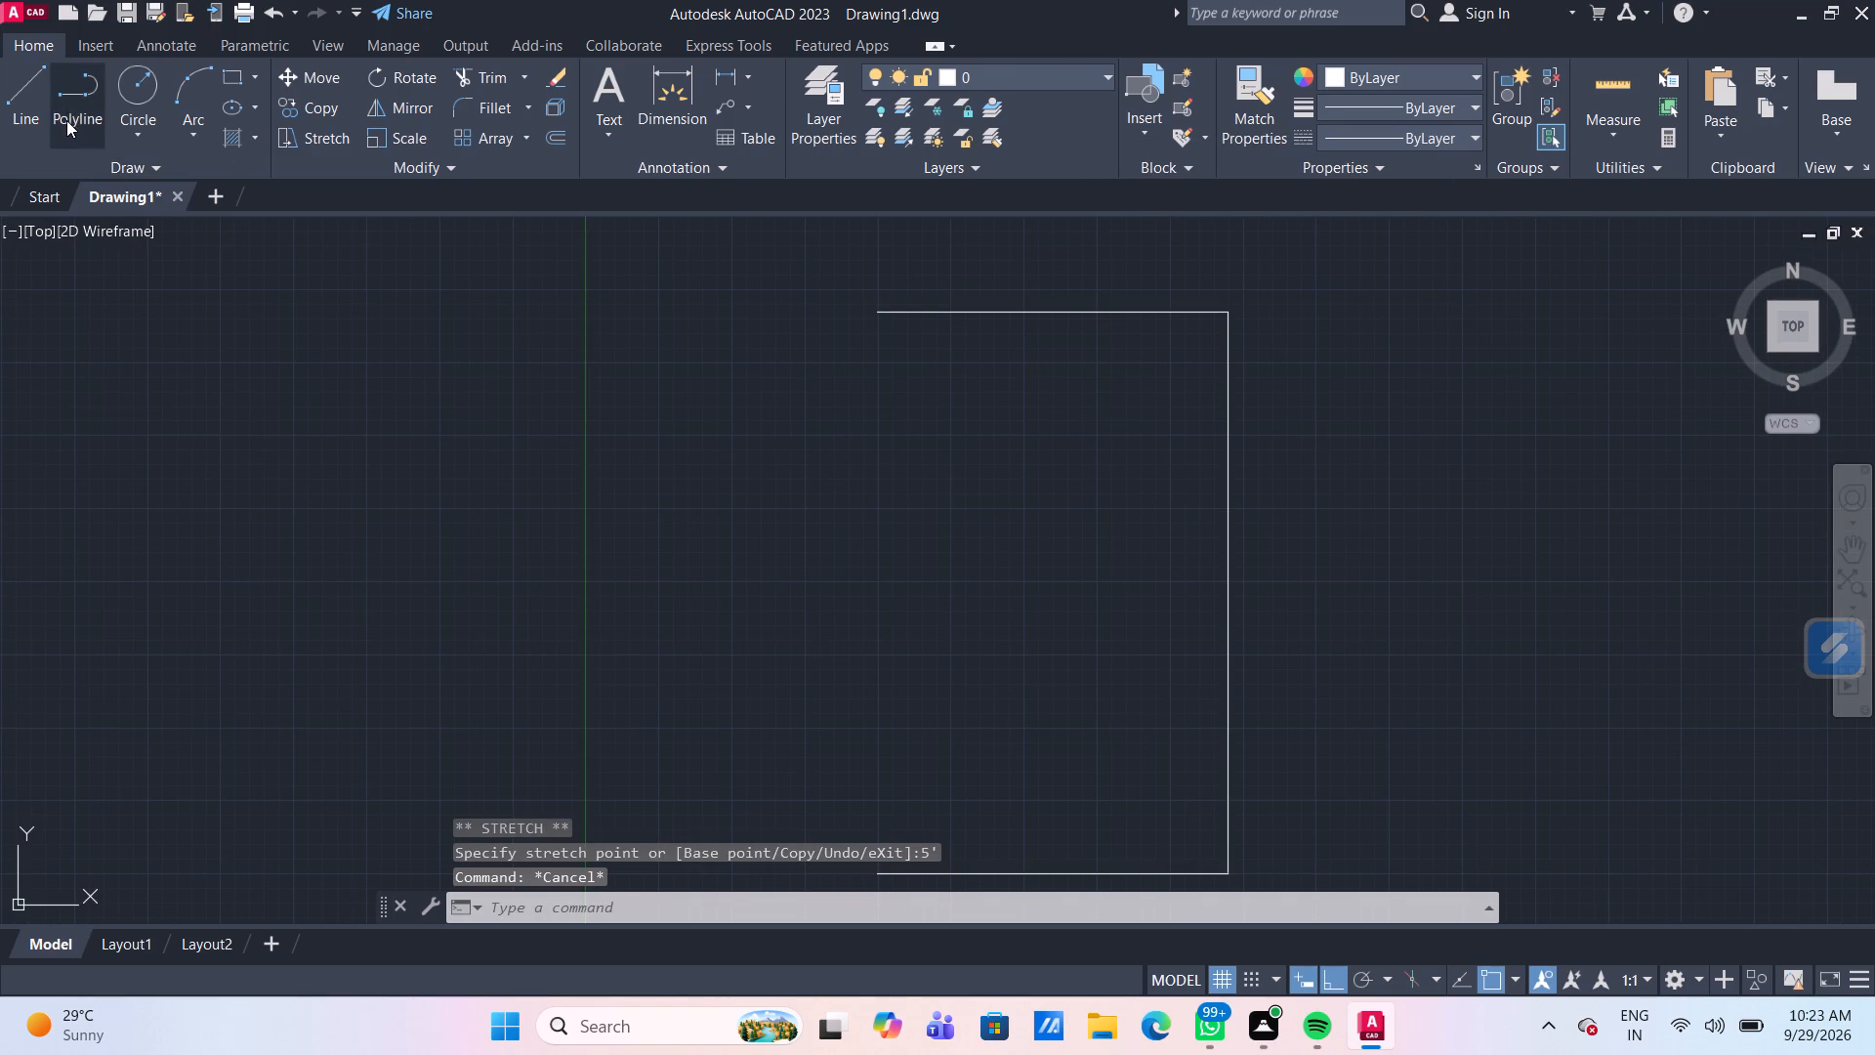
# Draw a vertical line joining the left ends of the top and bottom lines to close the rectangle.
pyautogui.press('l')
pyautogui.press('Return')
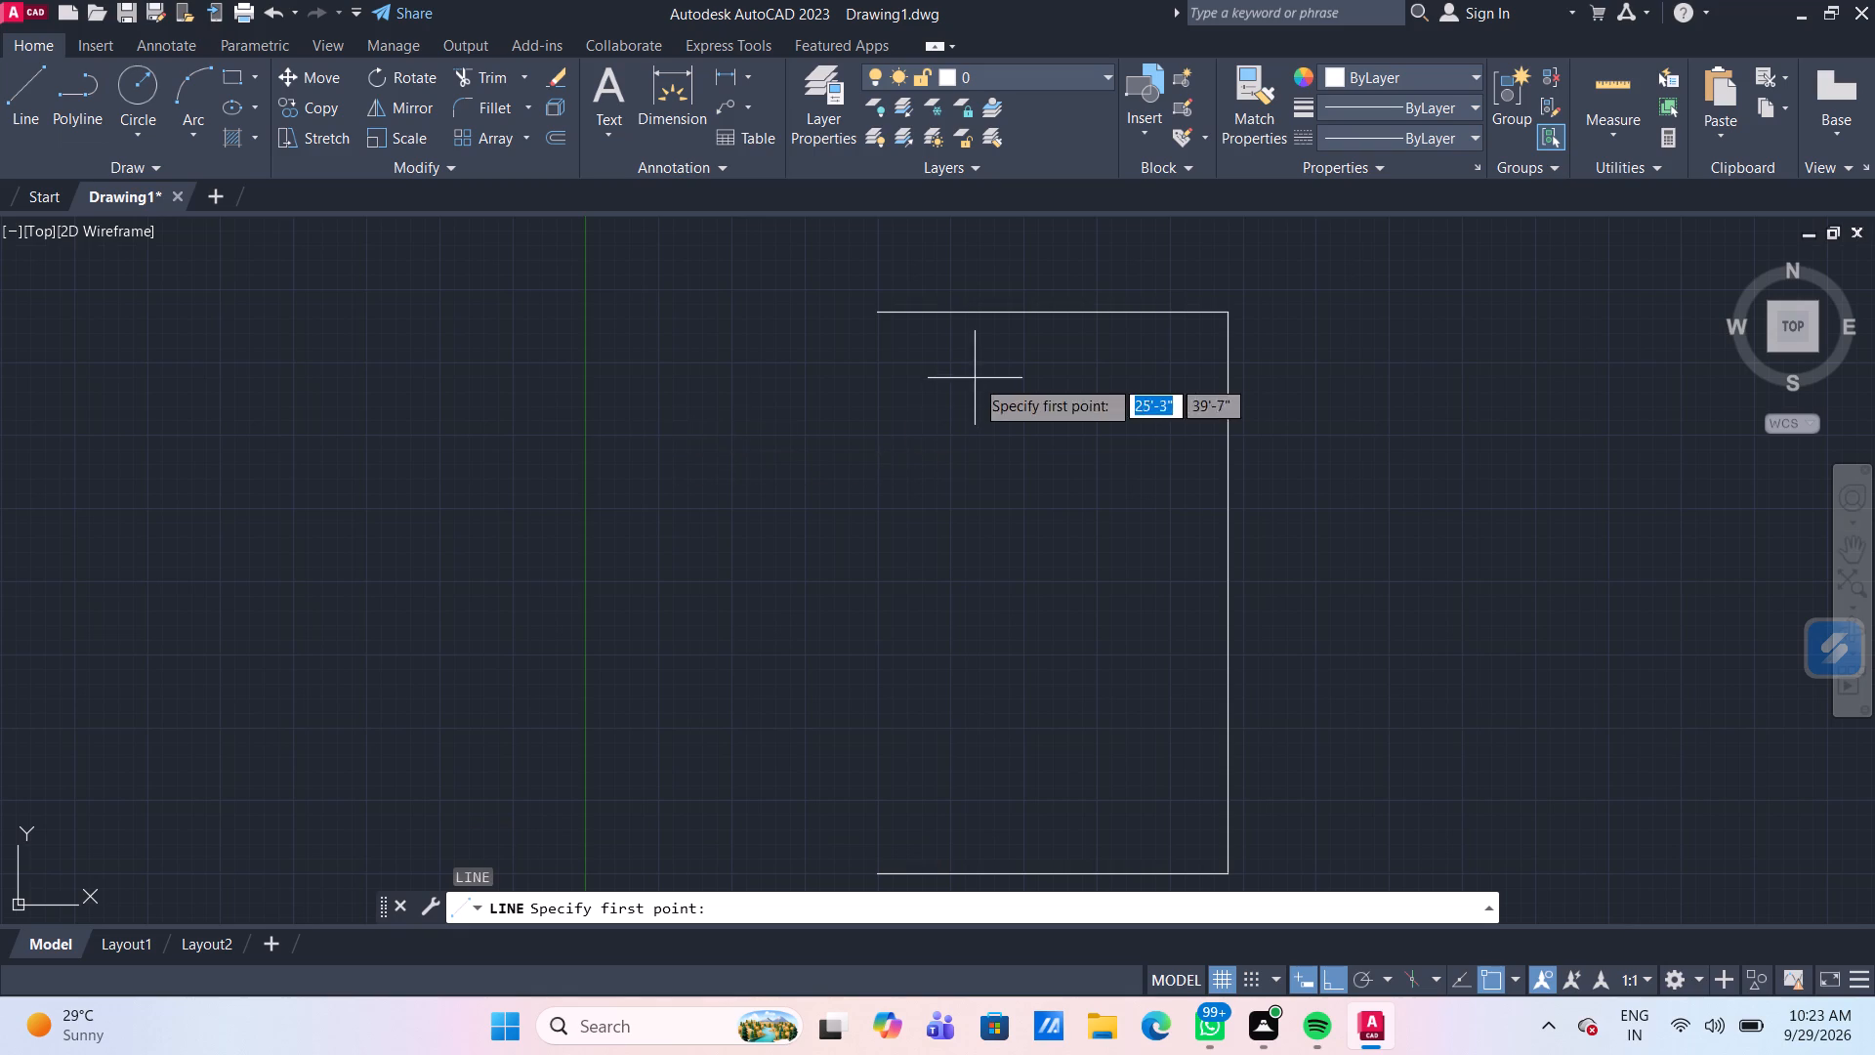
pyautogui.click(884, 310)
pyautogui.scroll(-2, 912, 629)
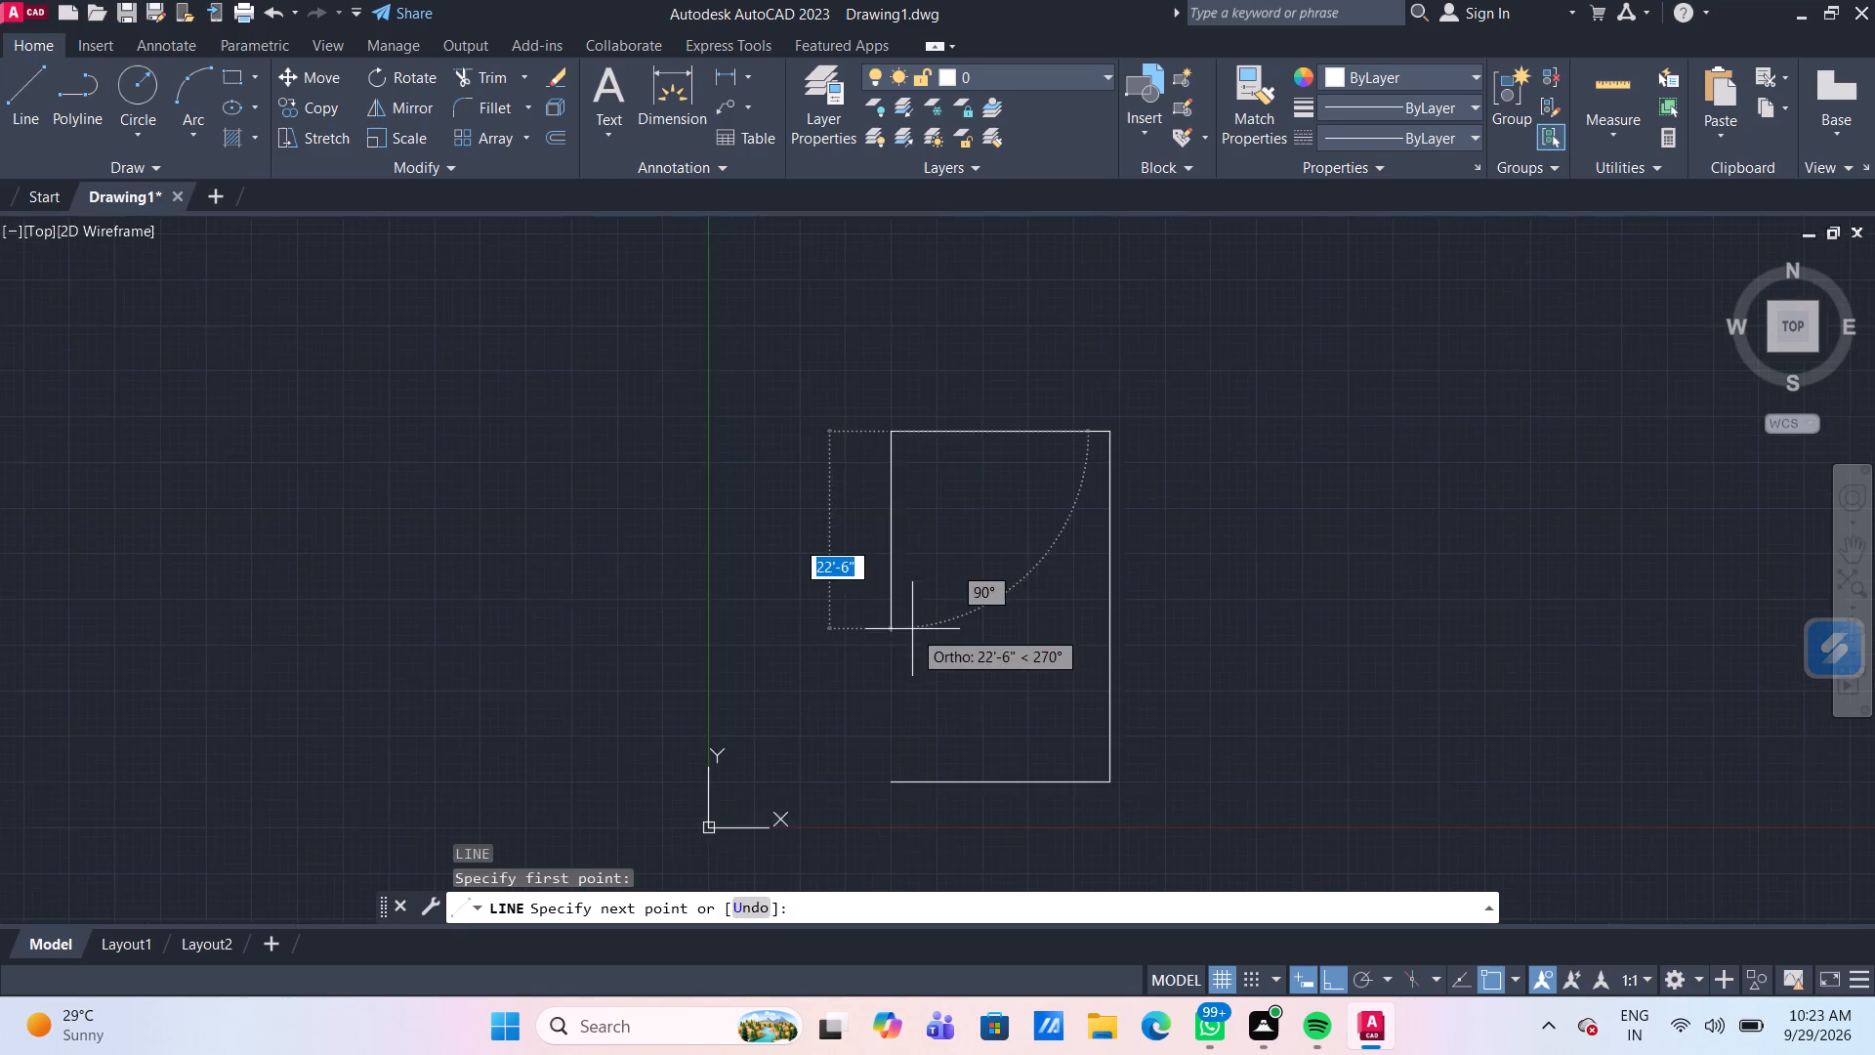
pyautogui.moveTo(913, 630); pyautogui.dragTo(914, 613, button='middle')
pyautogui.scroll(2, 925, 684)
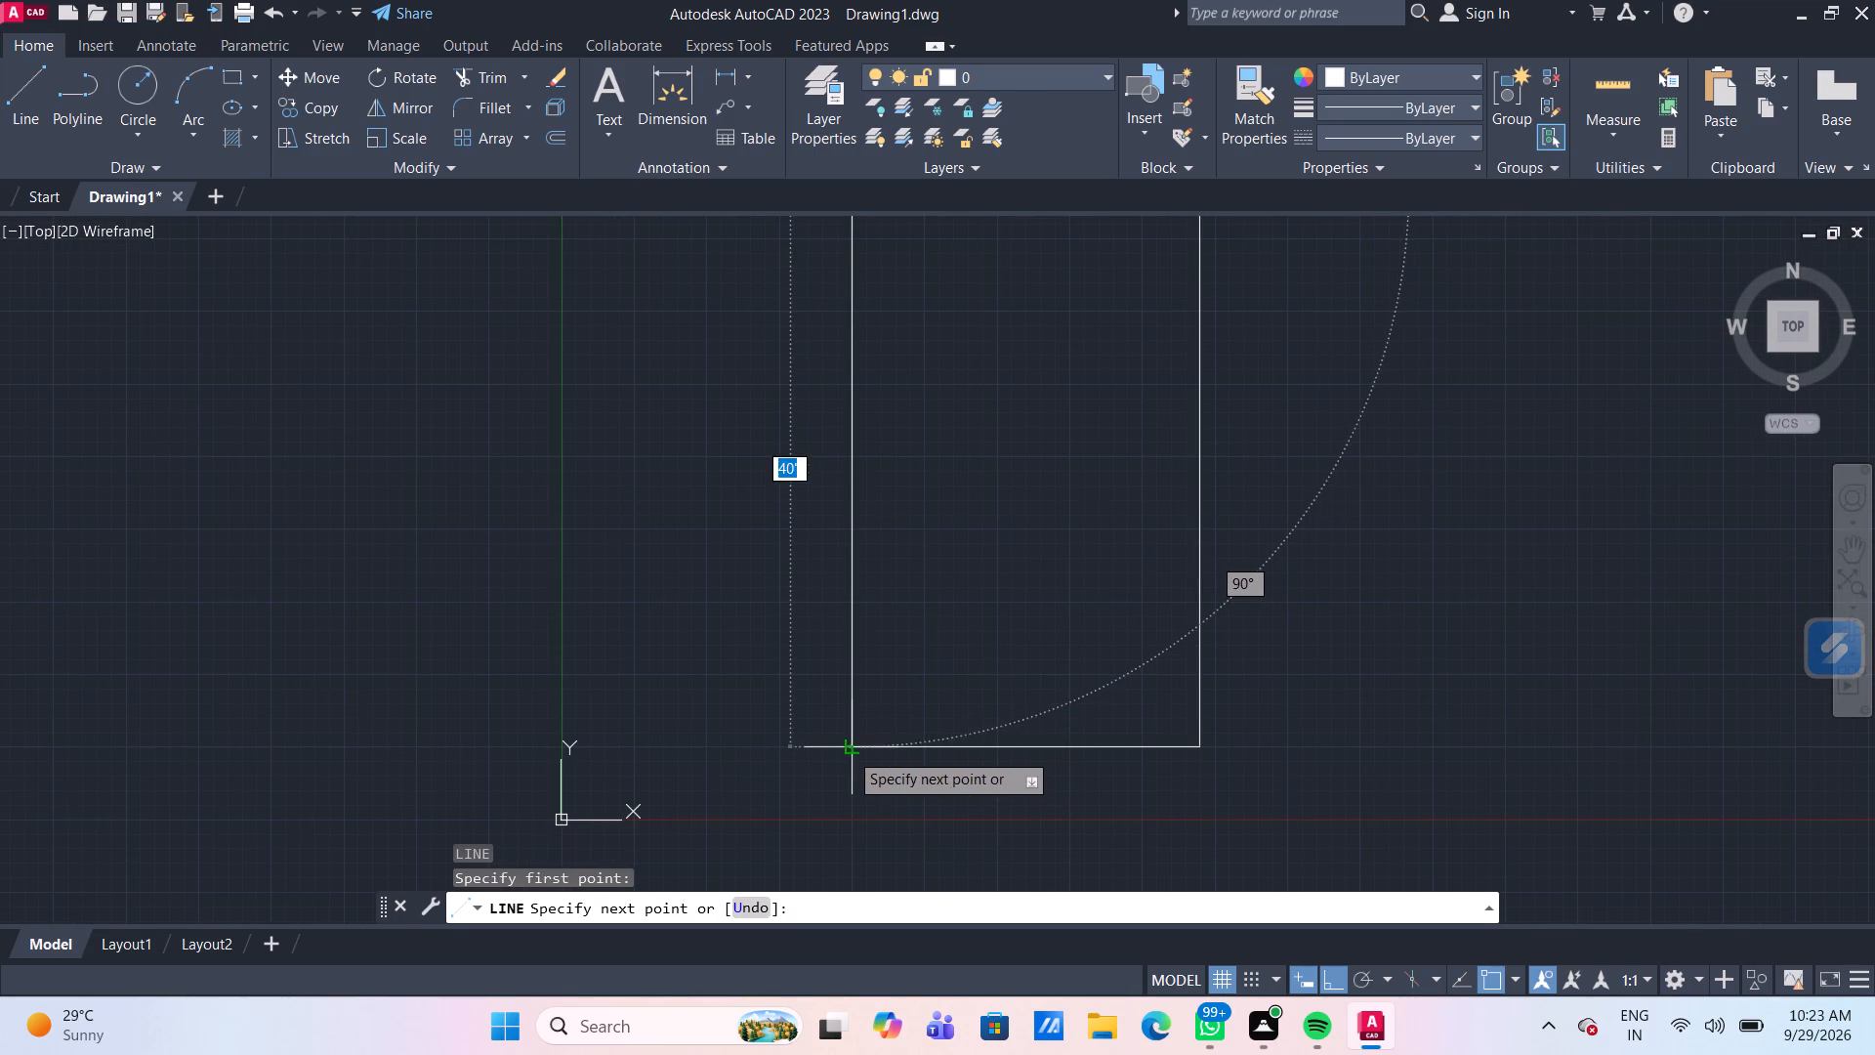
pyautogui.click(849, 751)
pyautogui.press('Return')
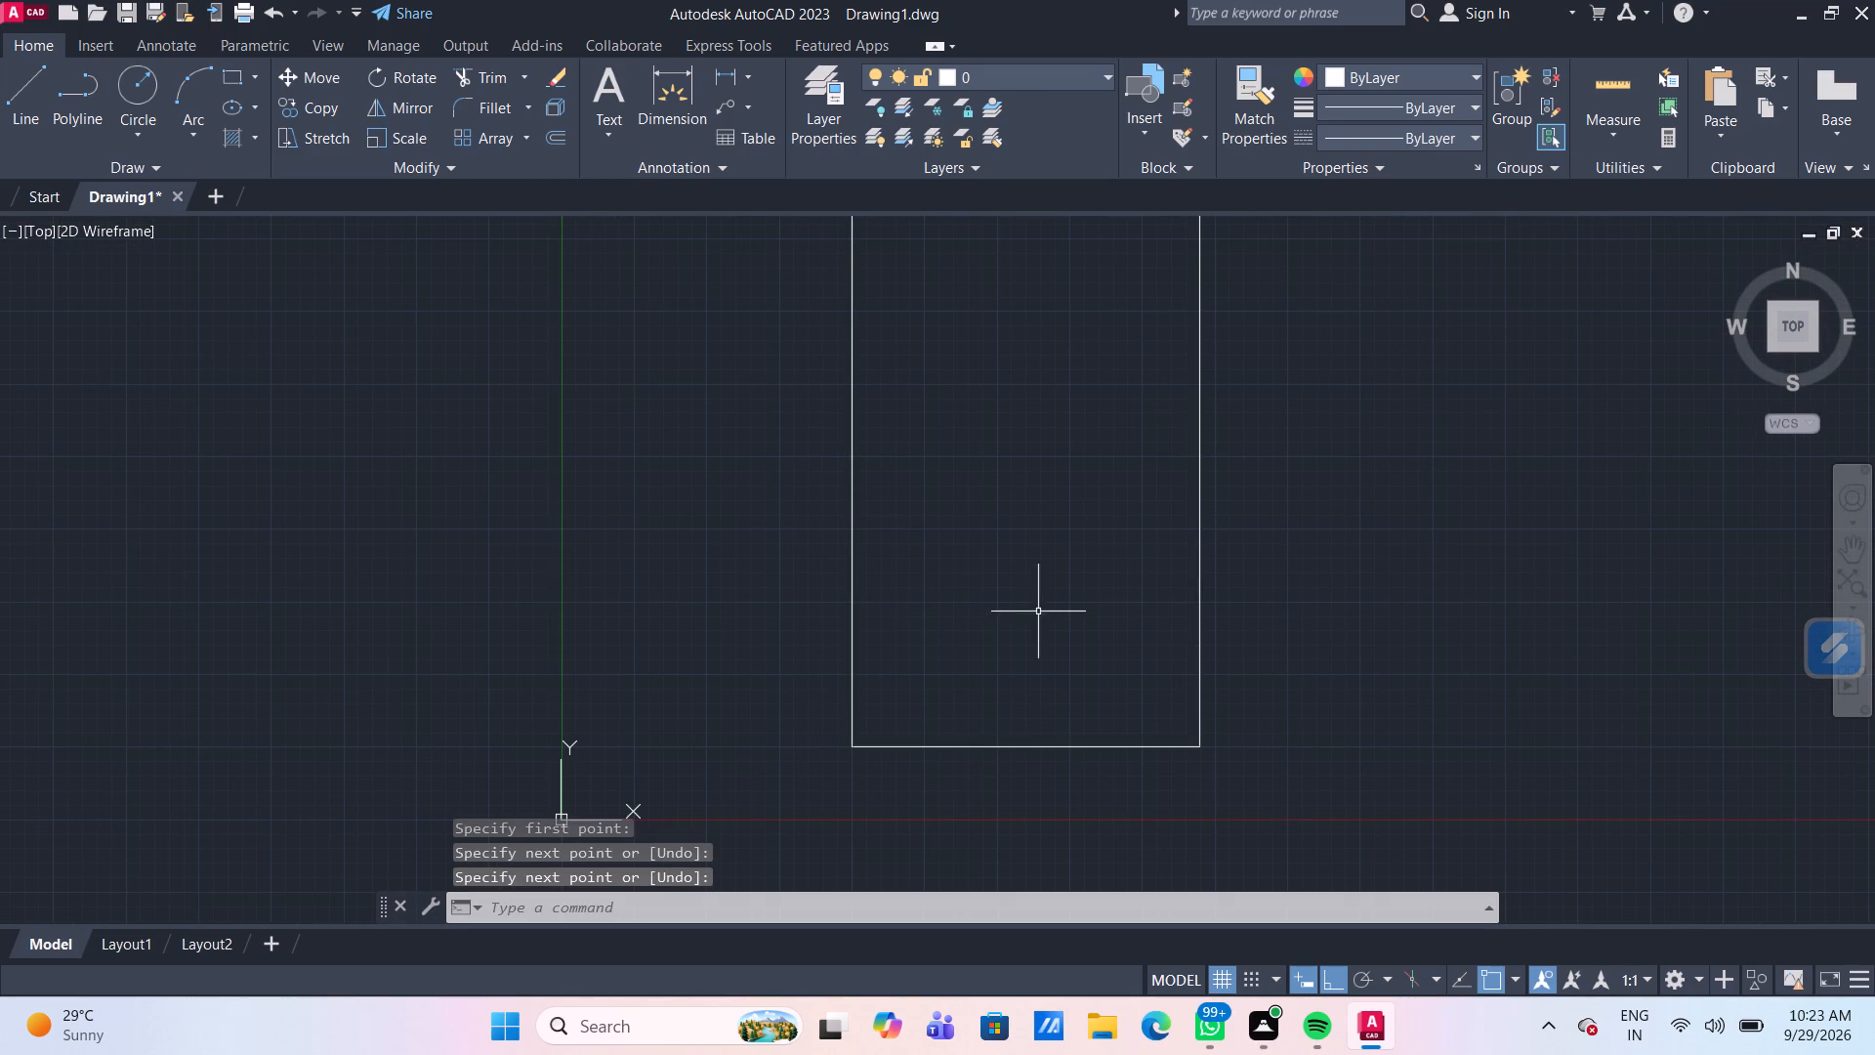
# Offset the rectangle's left edge 1' inward using the Through option.
pyautogui.scroll(-1, 1038, 605)
pyautogui.moveTo(1040, 603); pyautogui.dragTo(893, 588, button='middle')
pyautogui.scroll(1, 898, 593)
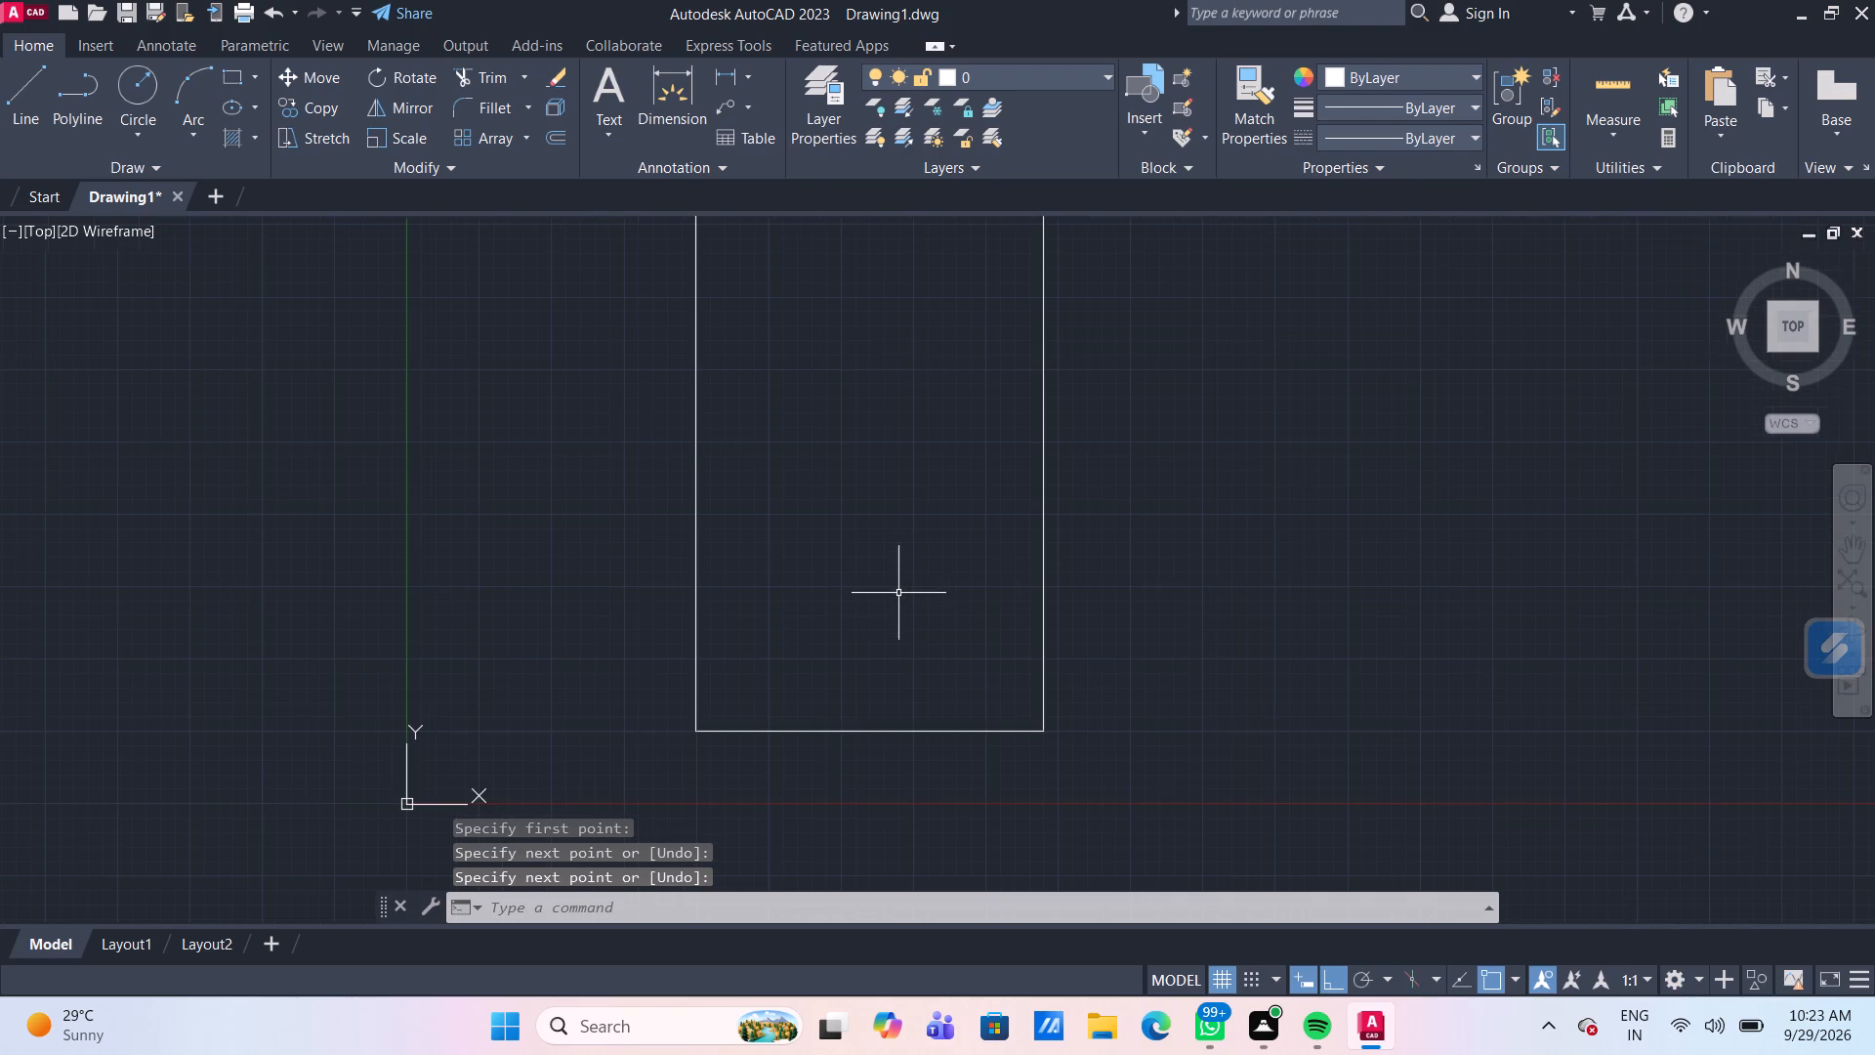
pyautogui.middleClick(898, 593)
pyautogui.scroll(-1, 900, 593)
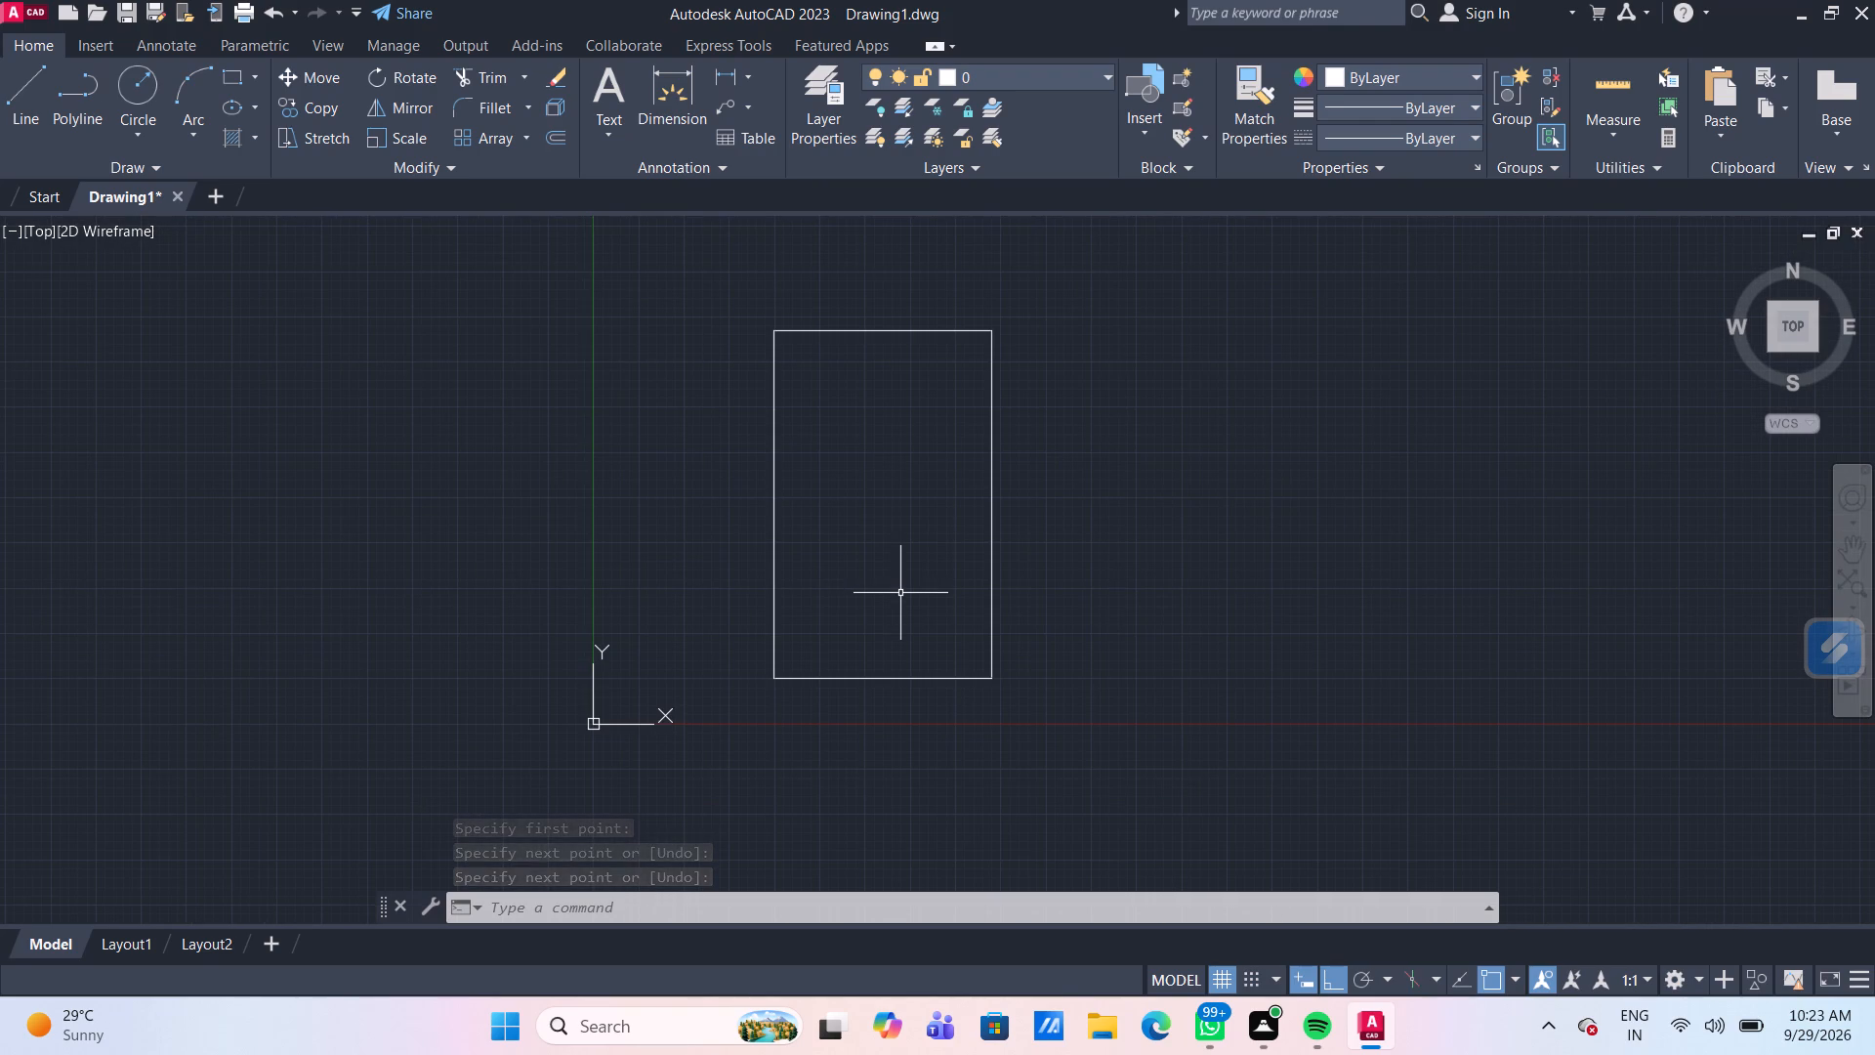
pyautogui.press('o')
pyautogui.press('Return')
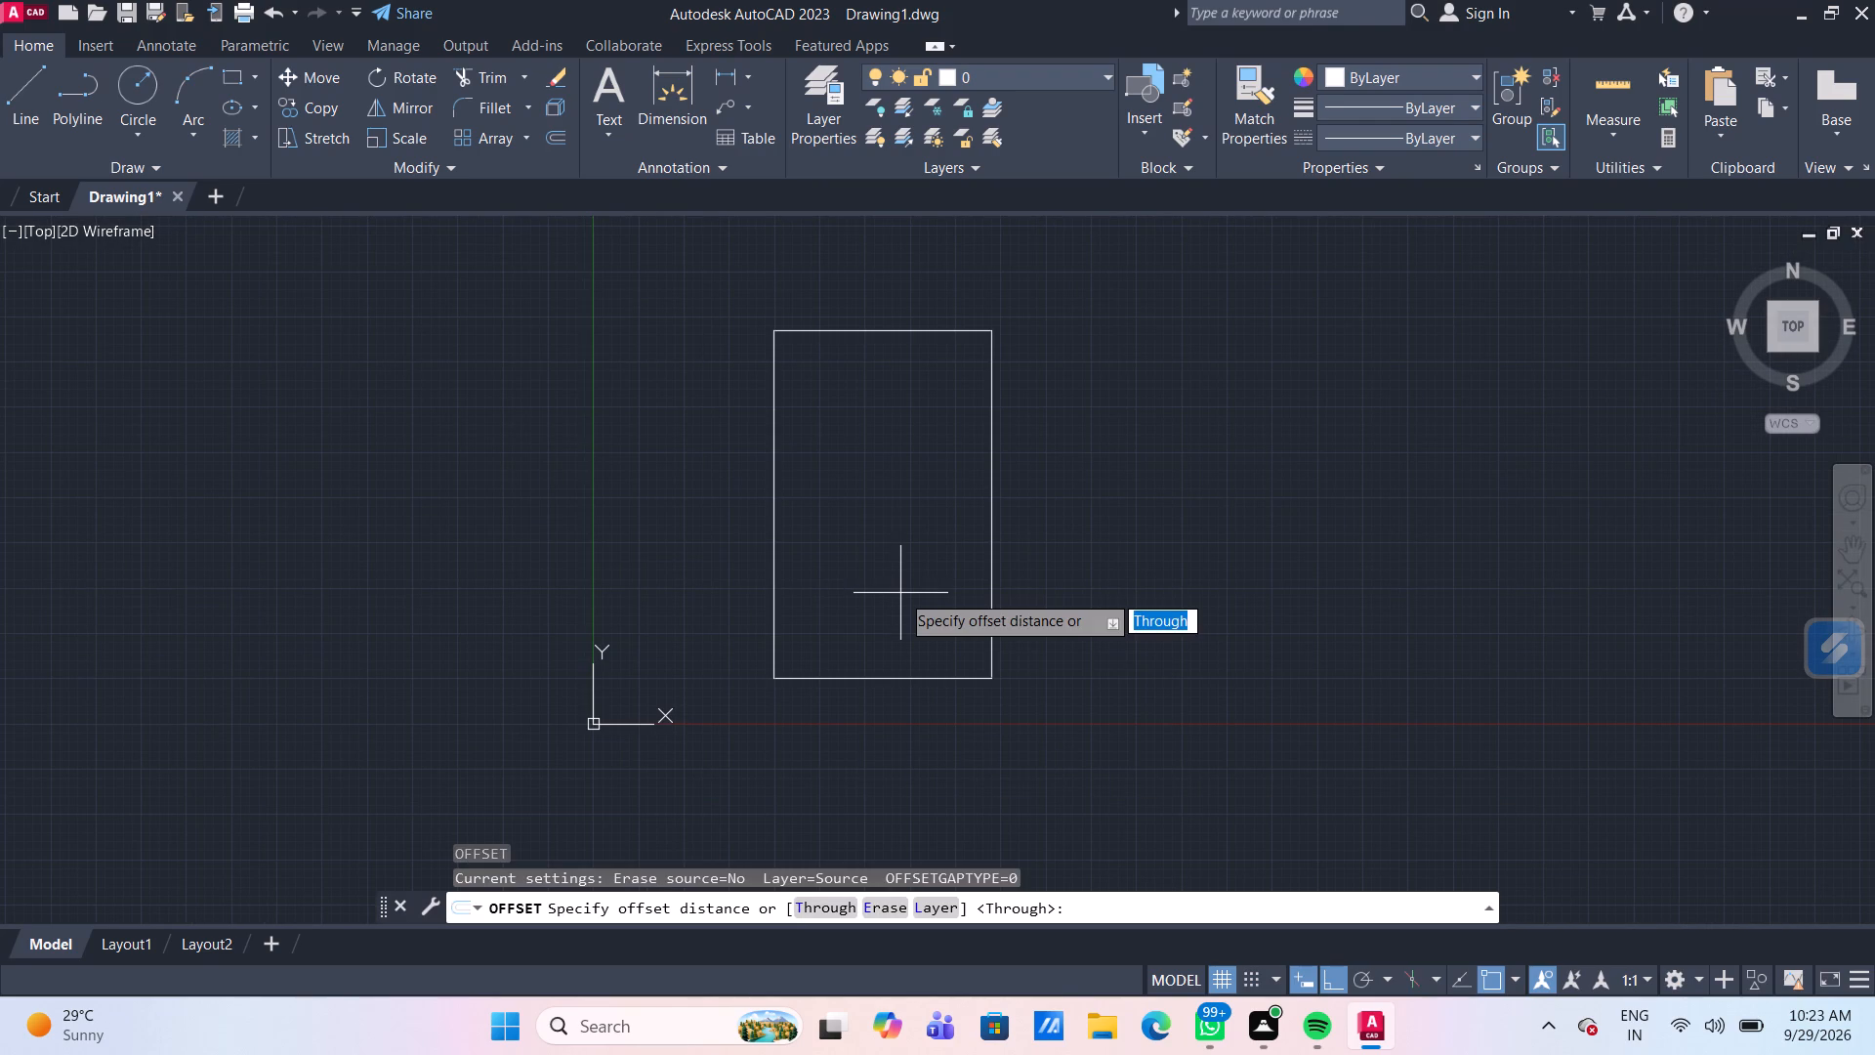
pyautogui.press('Return')
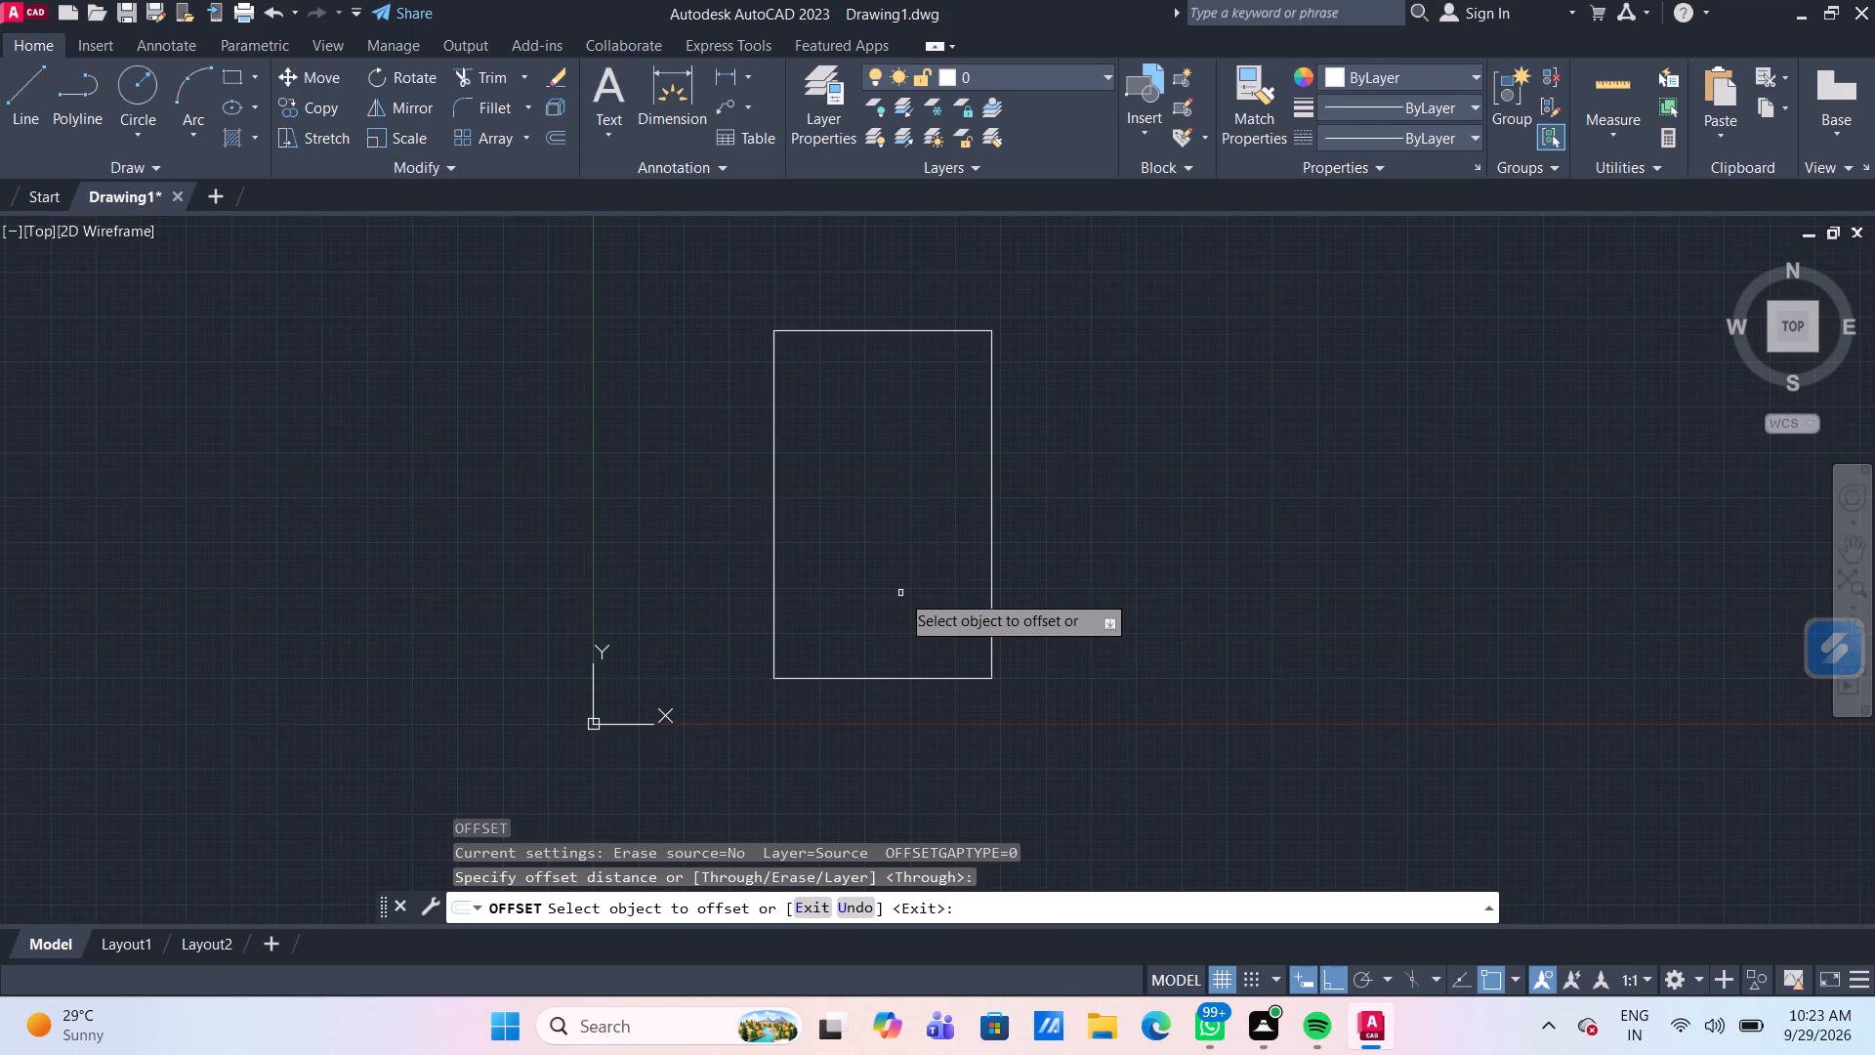
pyautogui.scroll(1, 893, 575)
pyautogui.moveTo(892, 574); pyautogui.dragTo(872, 558, button='middle')
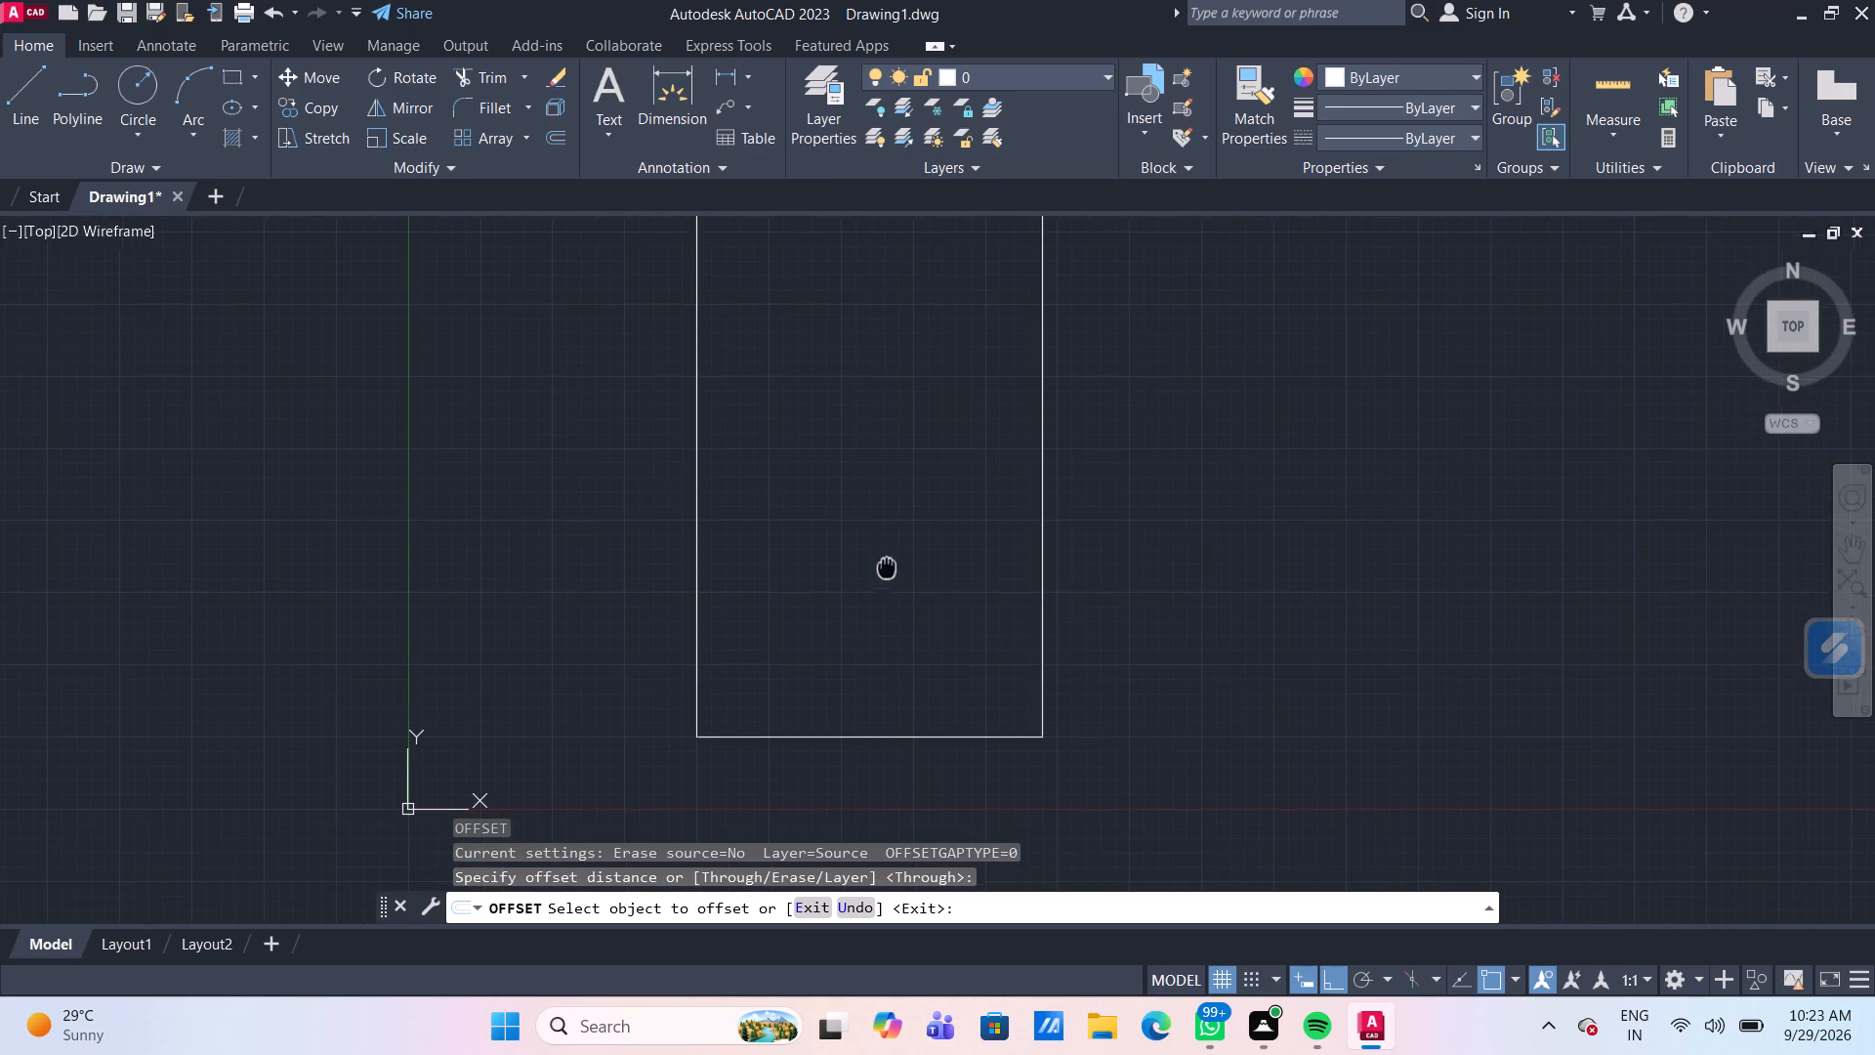
pyautogui.moveTo(872, 558); pyautogui.dragTo(851, 550, button='middle')
pyautogui.scroll(-1, 849, 550)
pyautogui.click(729, 523)
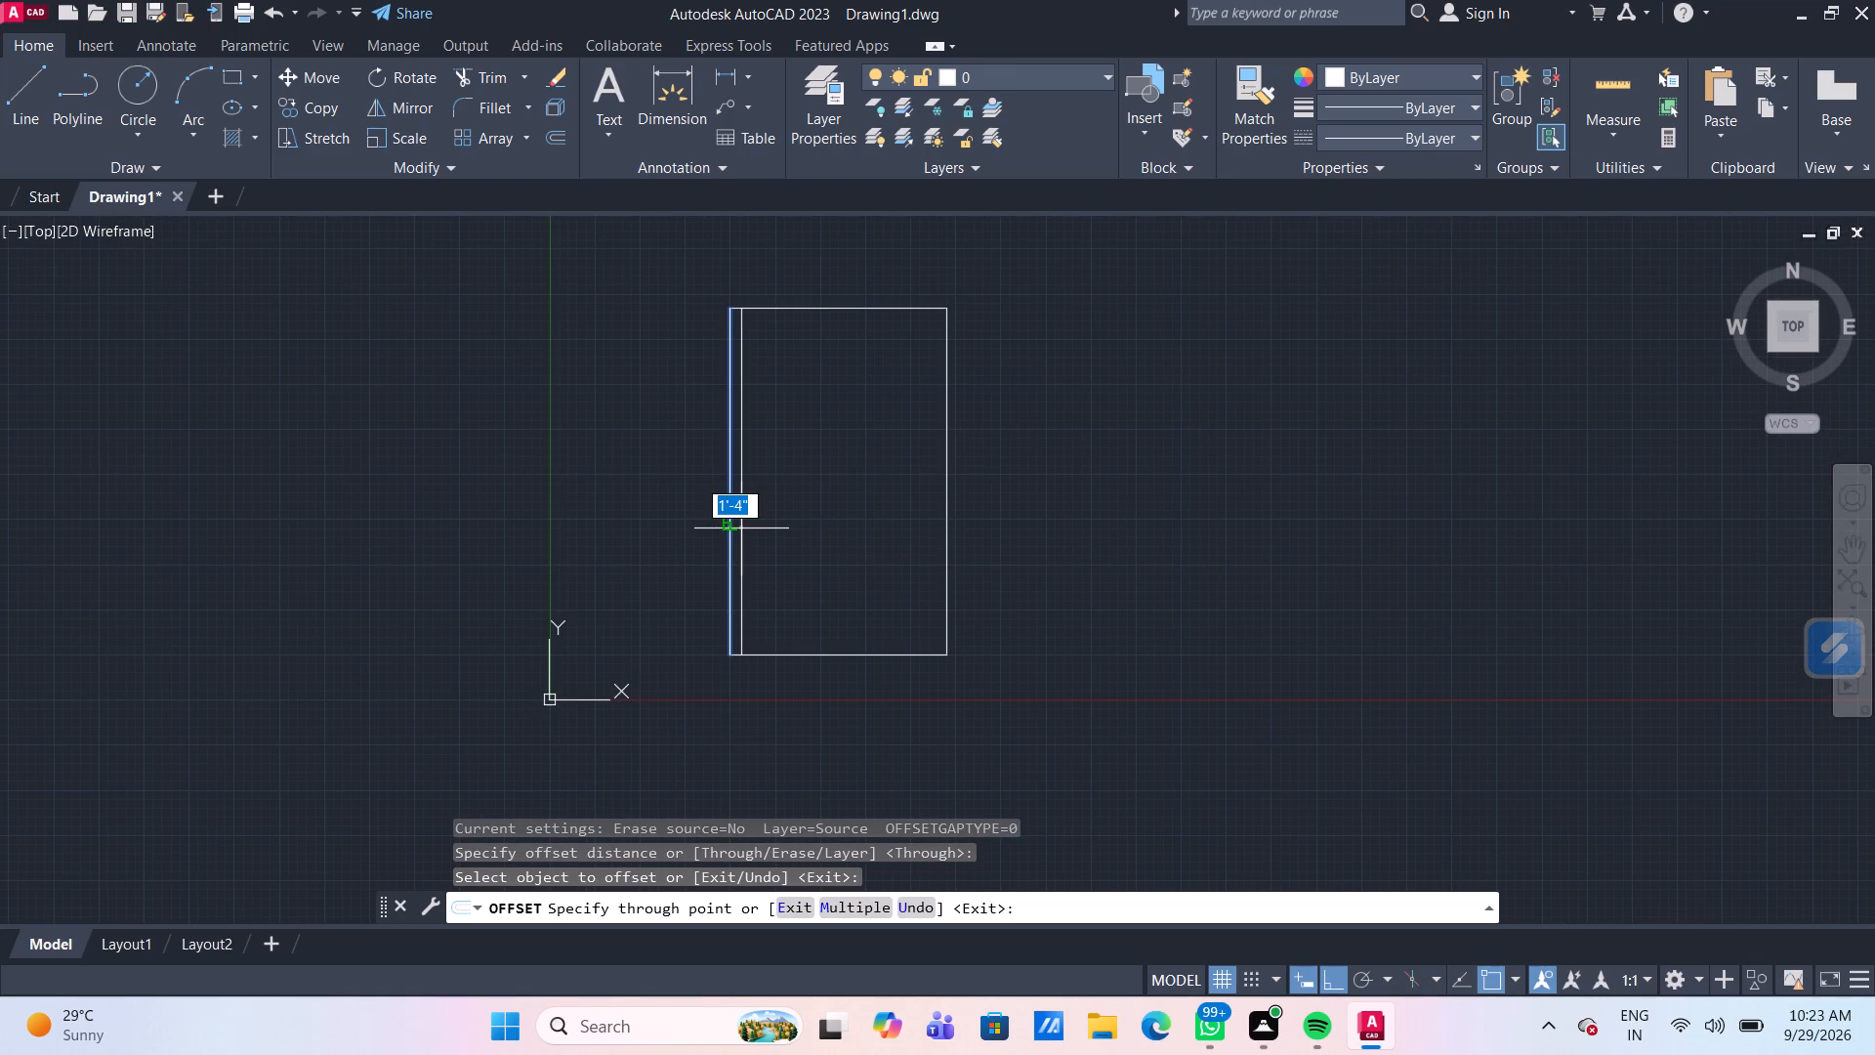
pyautogui.write("1'")
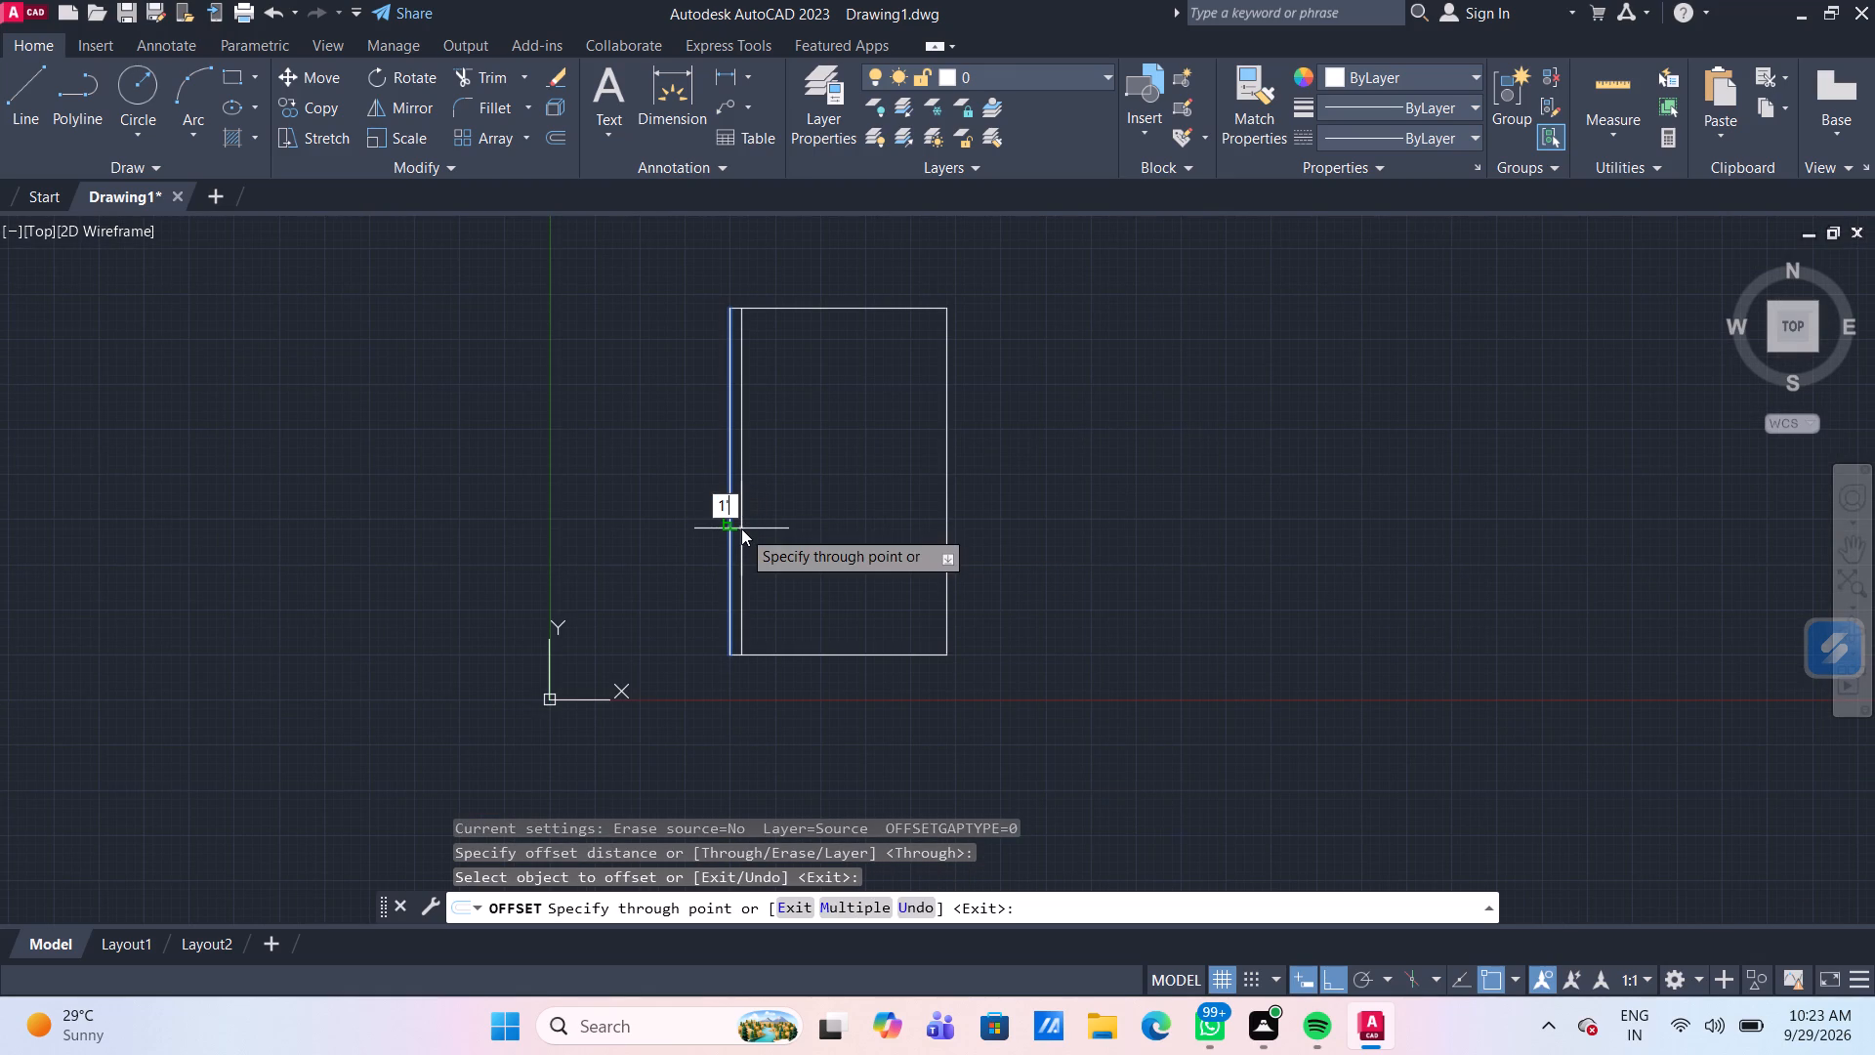
pyautogui.press('Return')
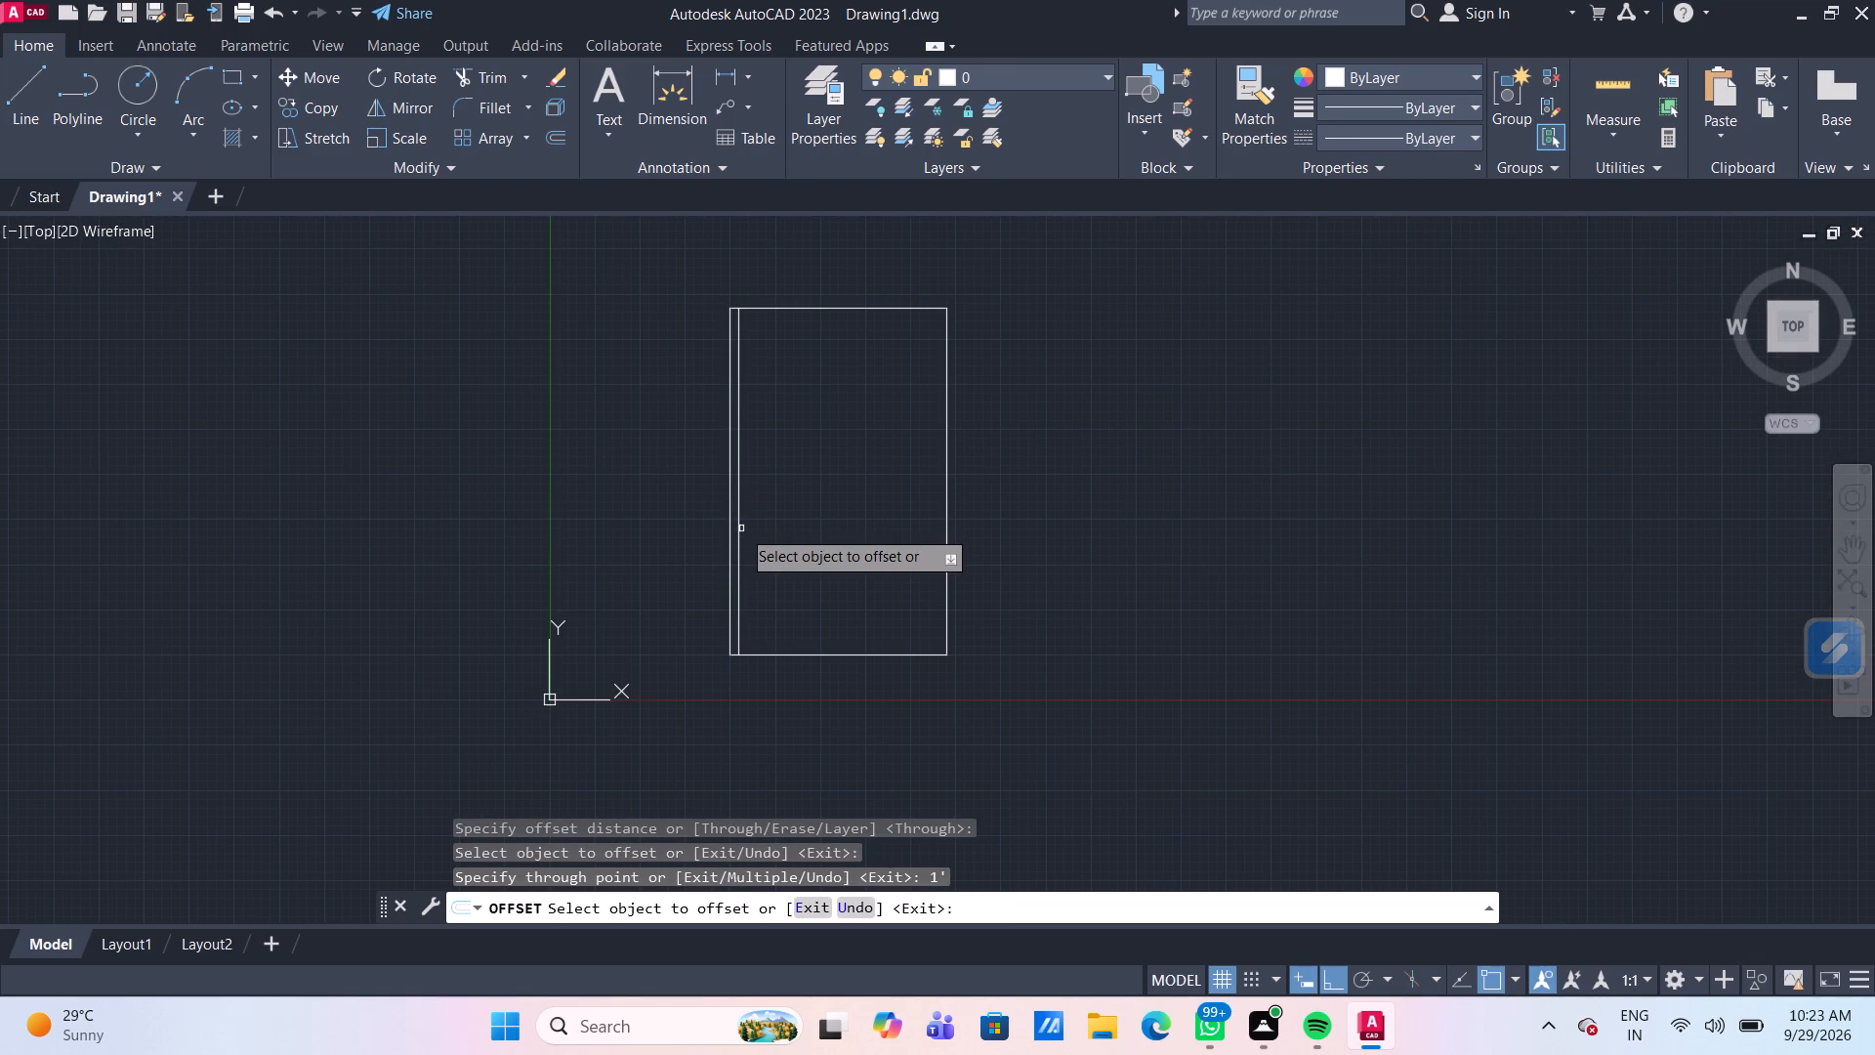
# Offset the new vertical line a further 4' inward, away from the left edge.
pyautogui.click(741, 406)
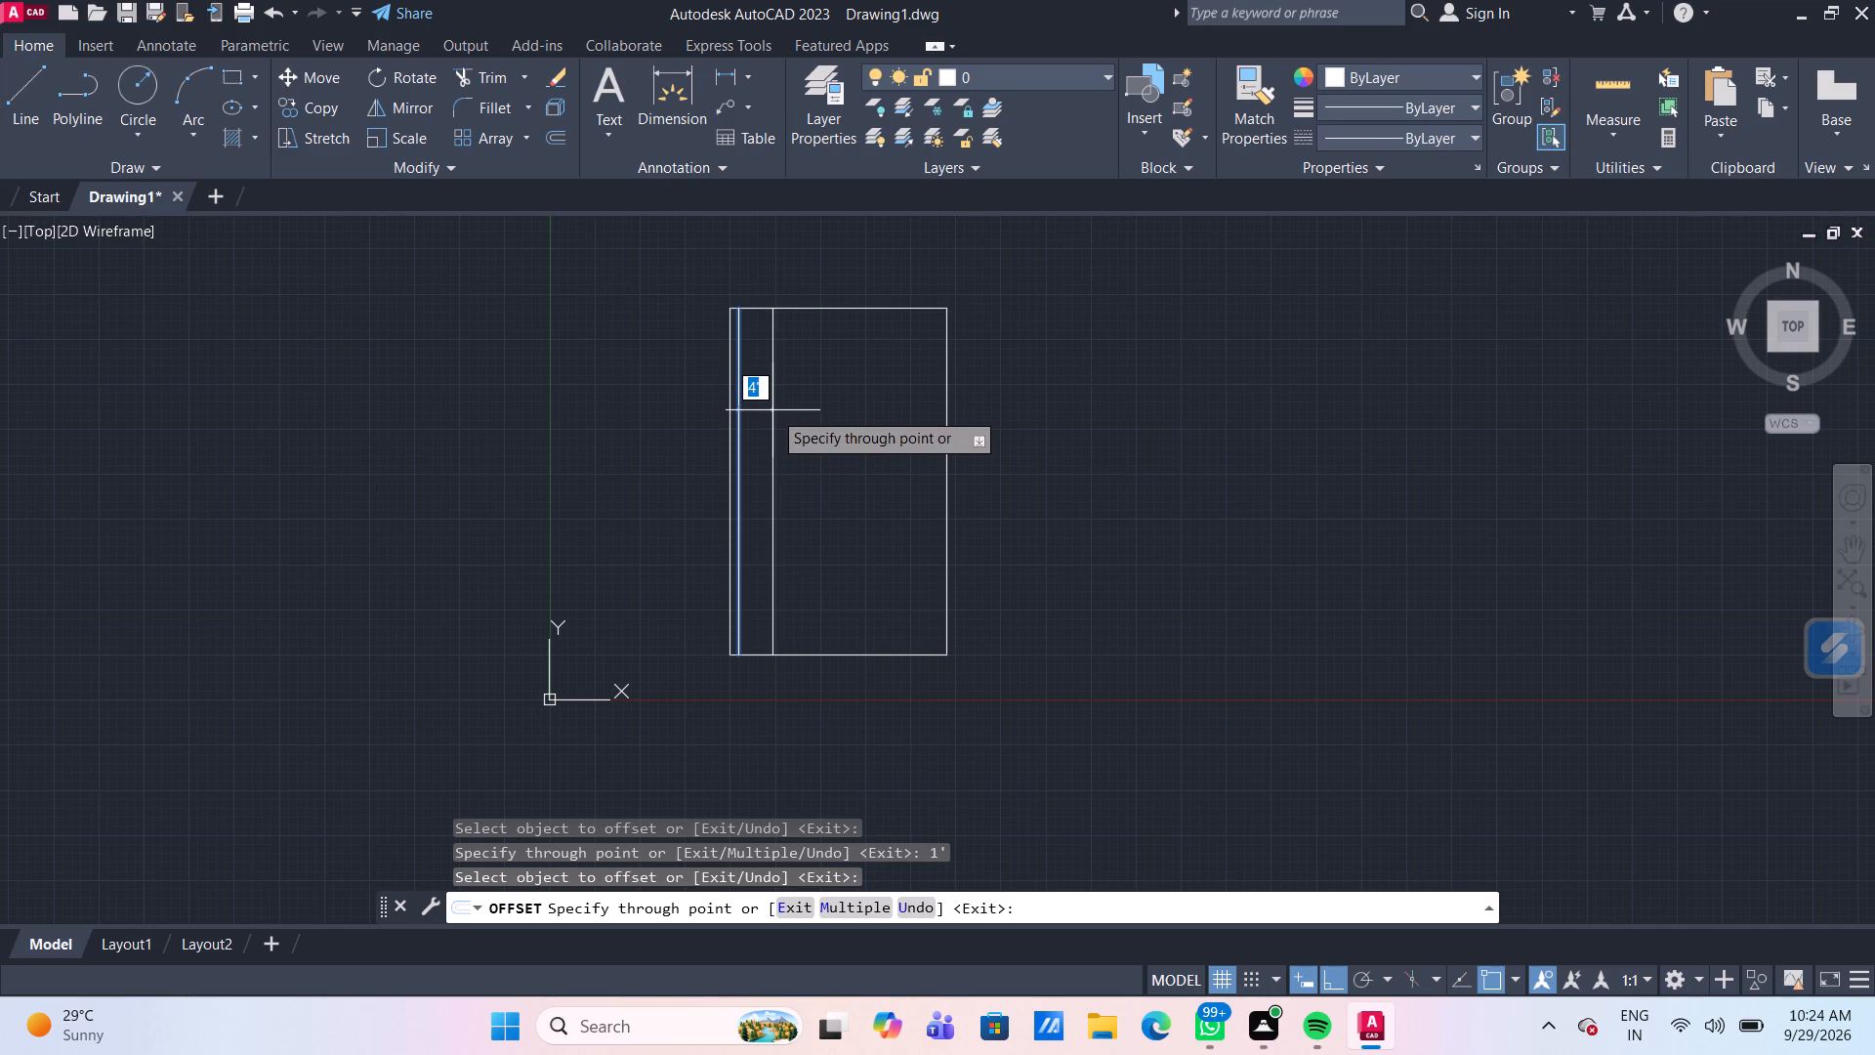
pyautogui.write("4'")
pyautogui.press('Return')
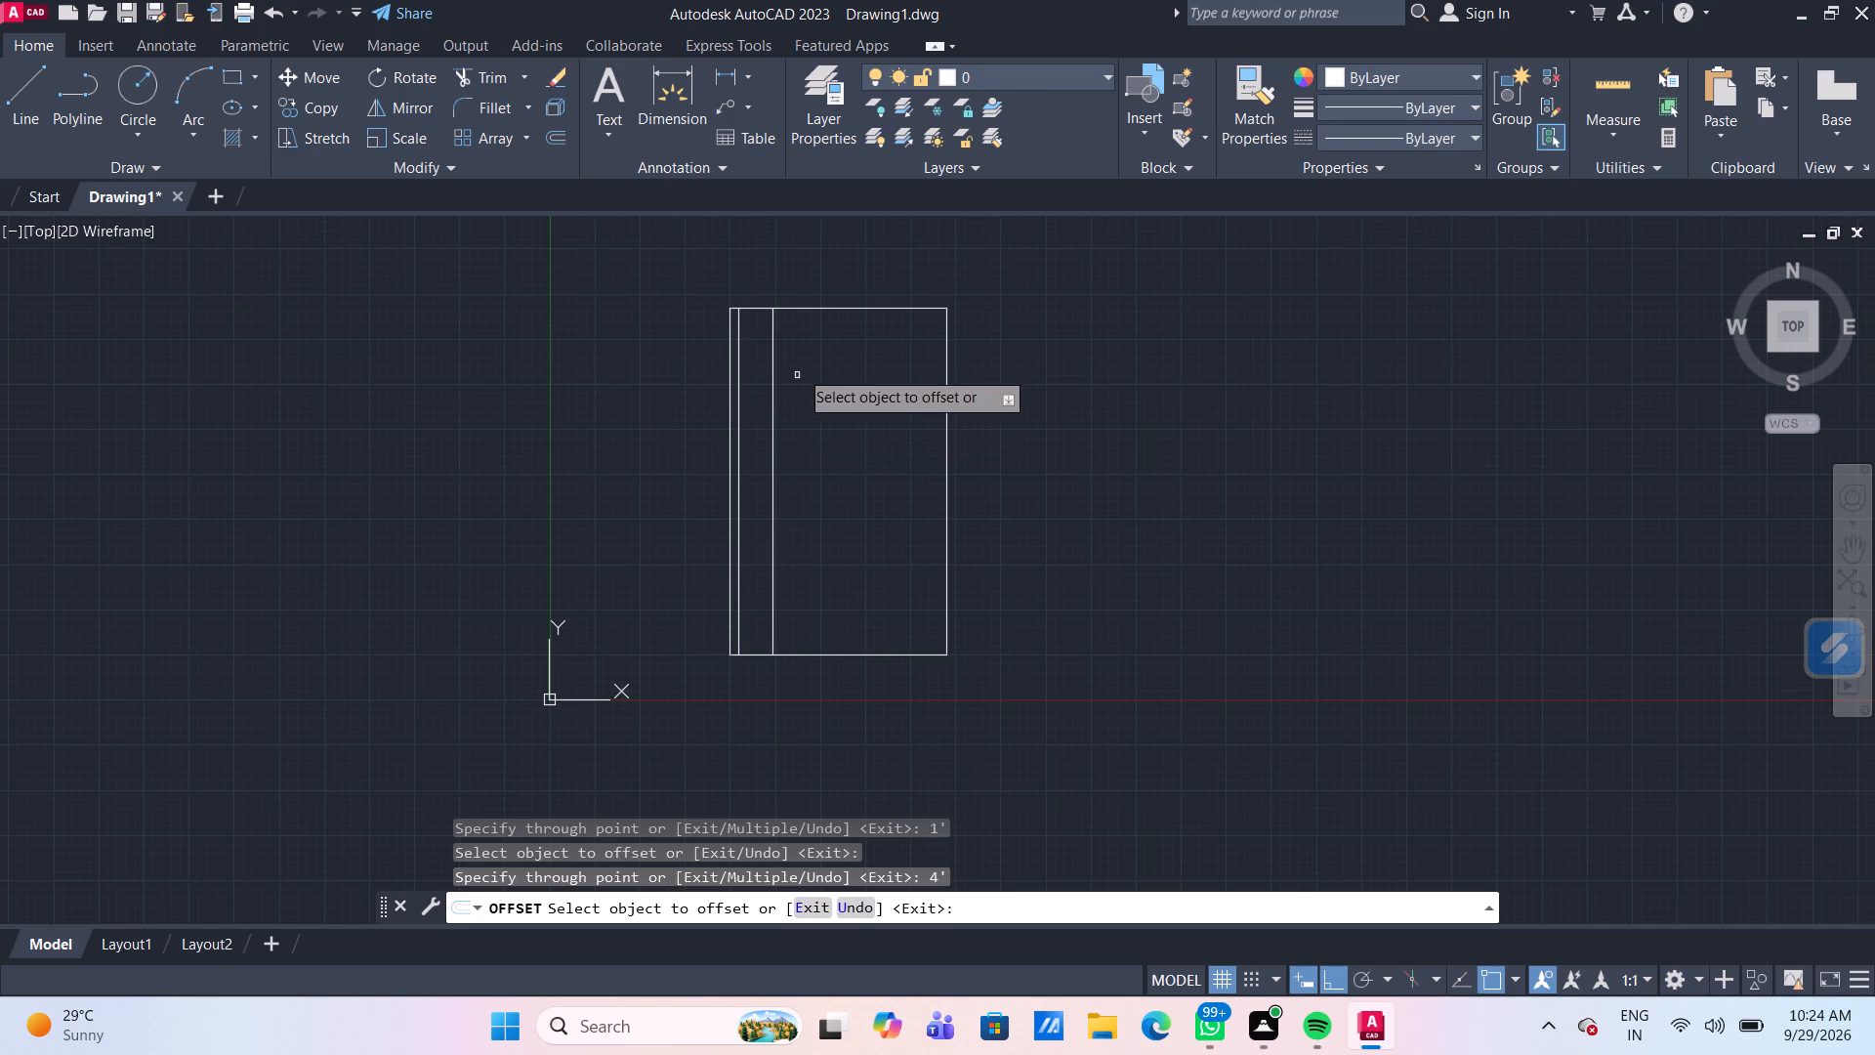
# Offset the rectangle's top edge 5' downward, and offset that copy a further 1' downward.
pyautogui.click(836, 310)
pyautogui.write("5'")
pyautogui.press('Return')
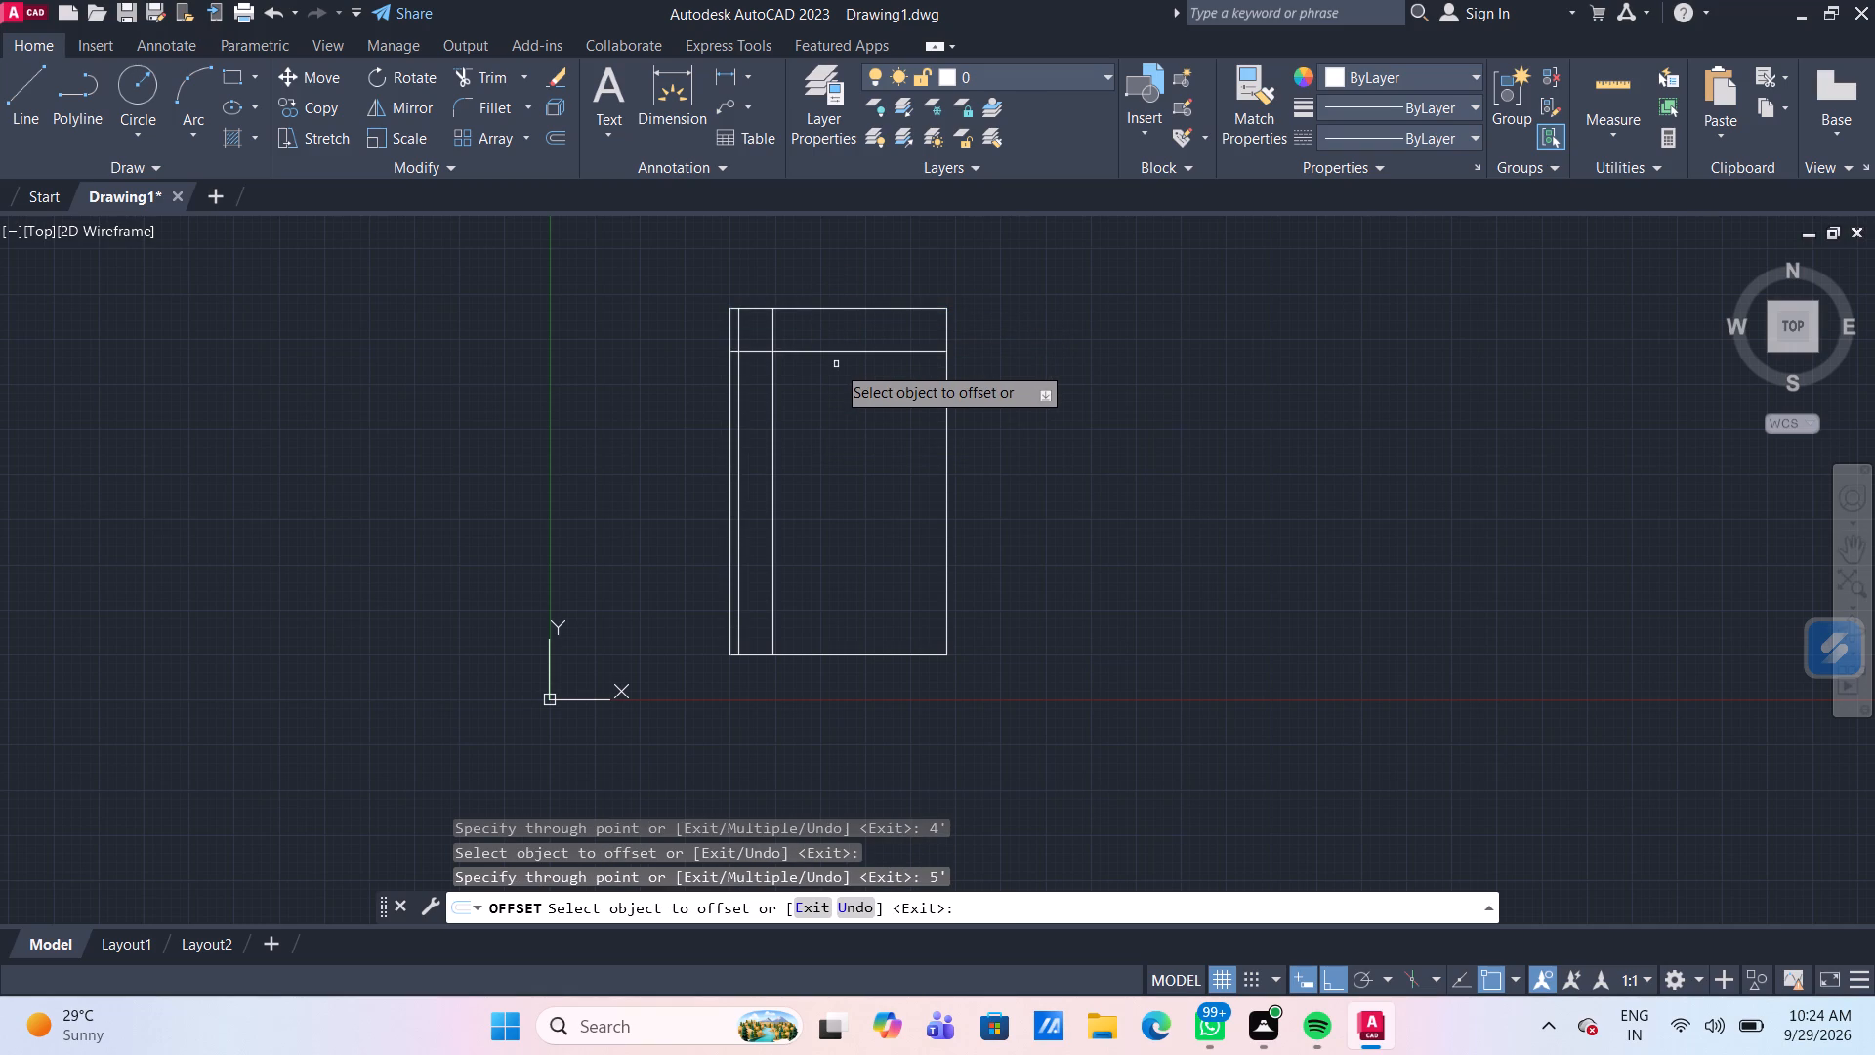
pyautogui.click(831, 353)
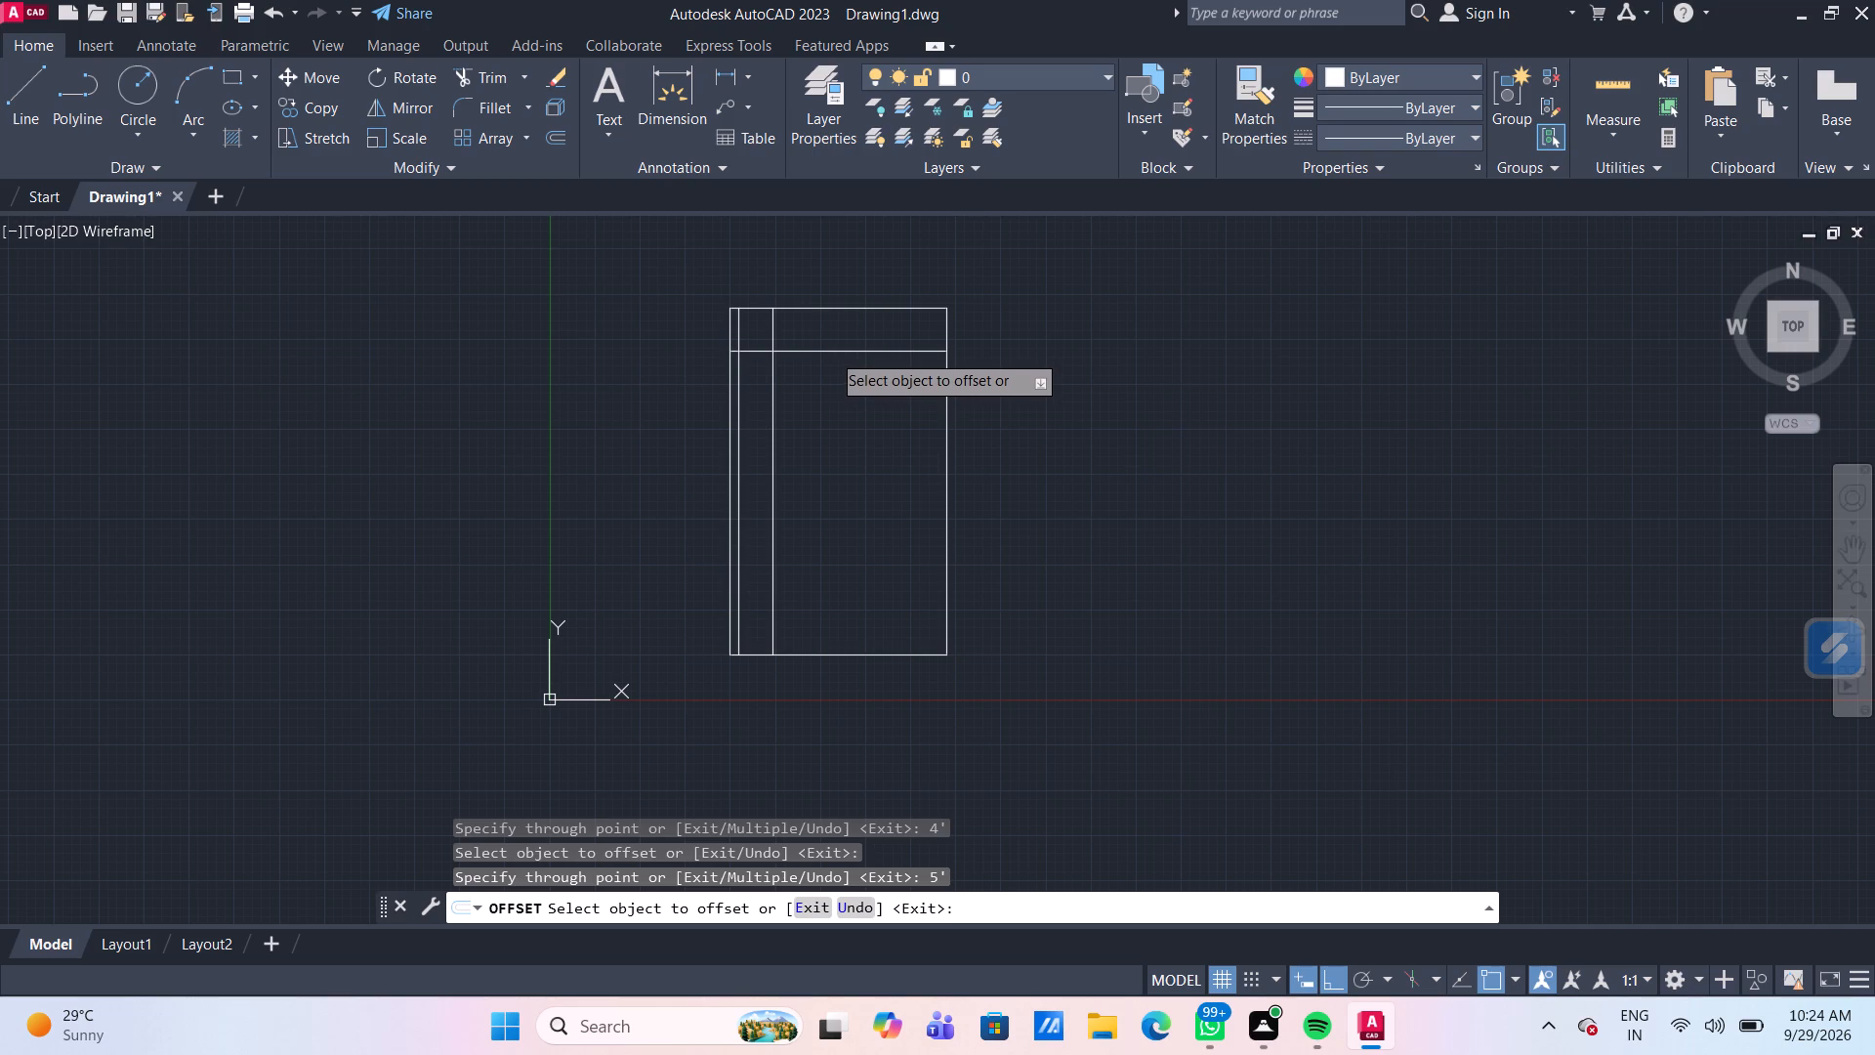
pyautogui.write("1'")
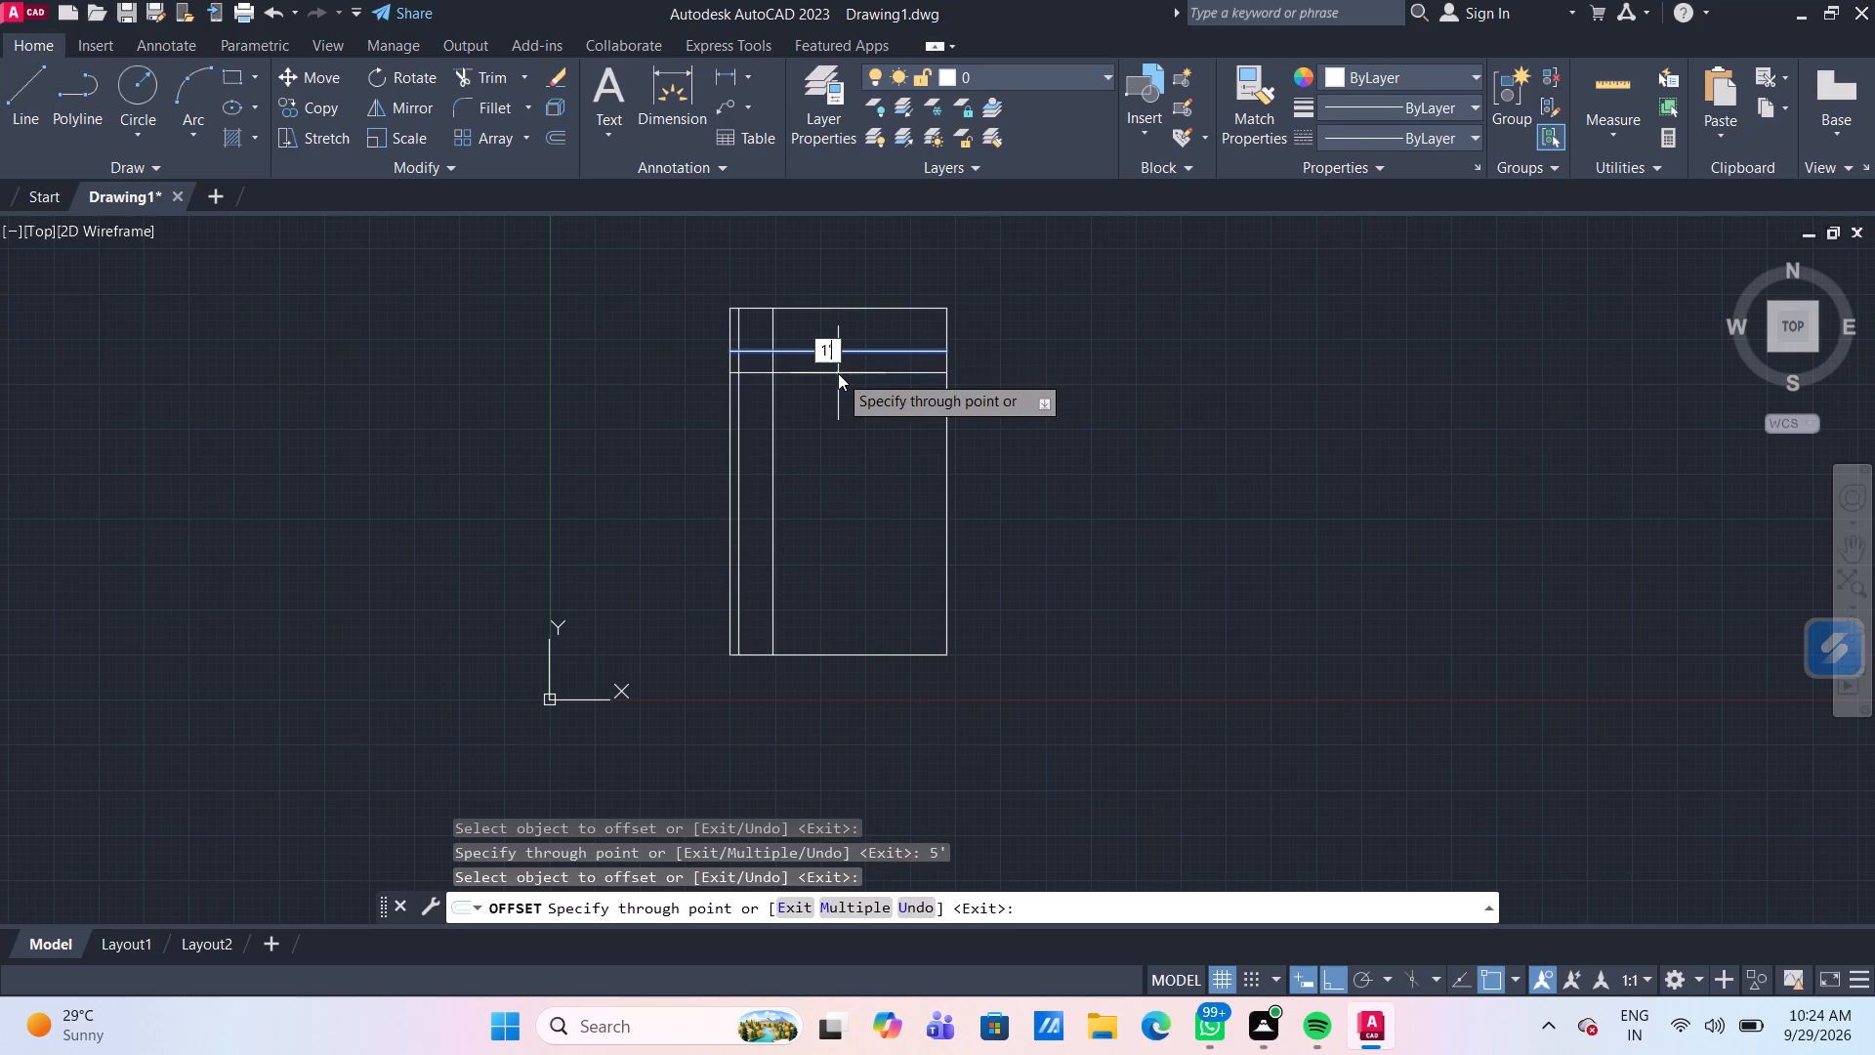
pyautogui.press('Return')
pyautogui.press('Escape')
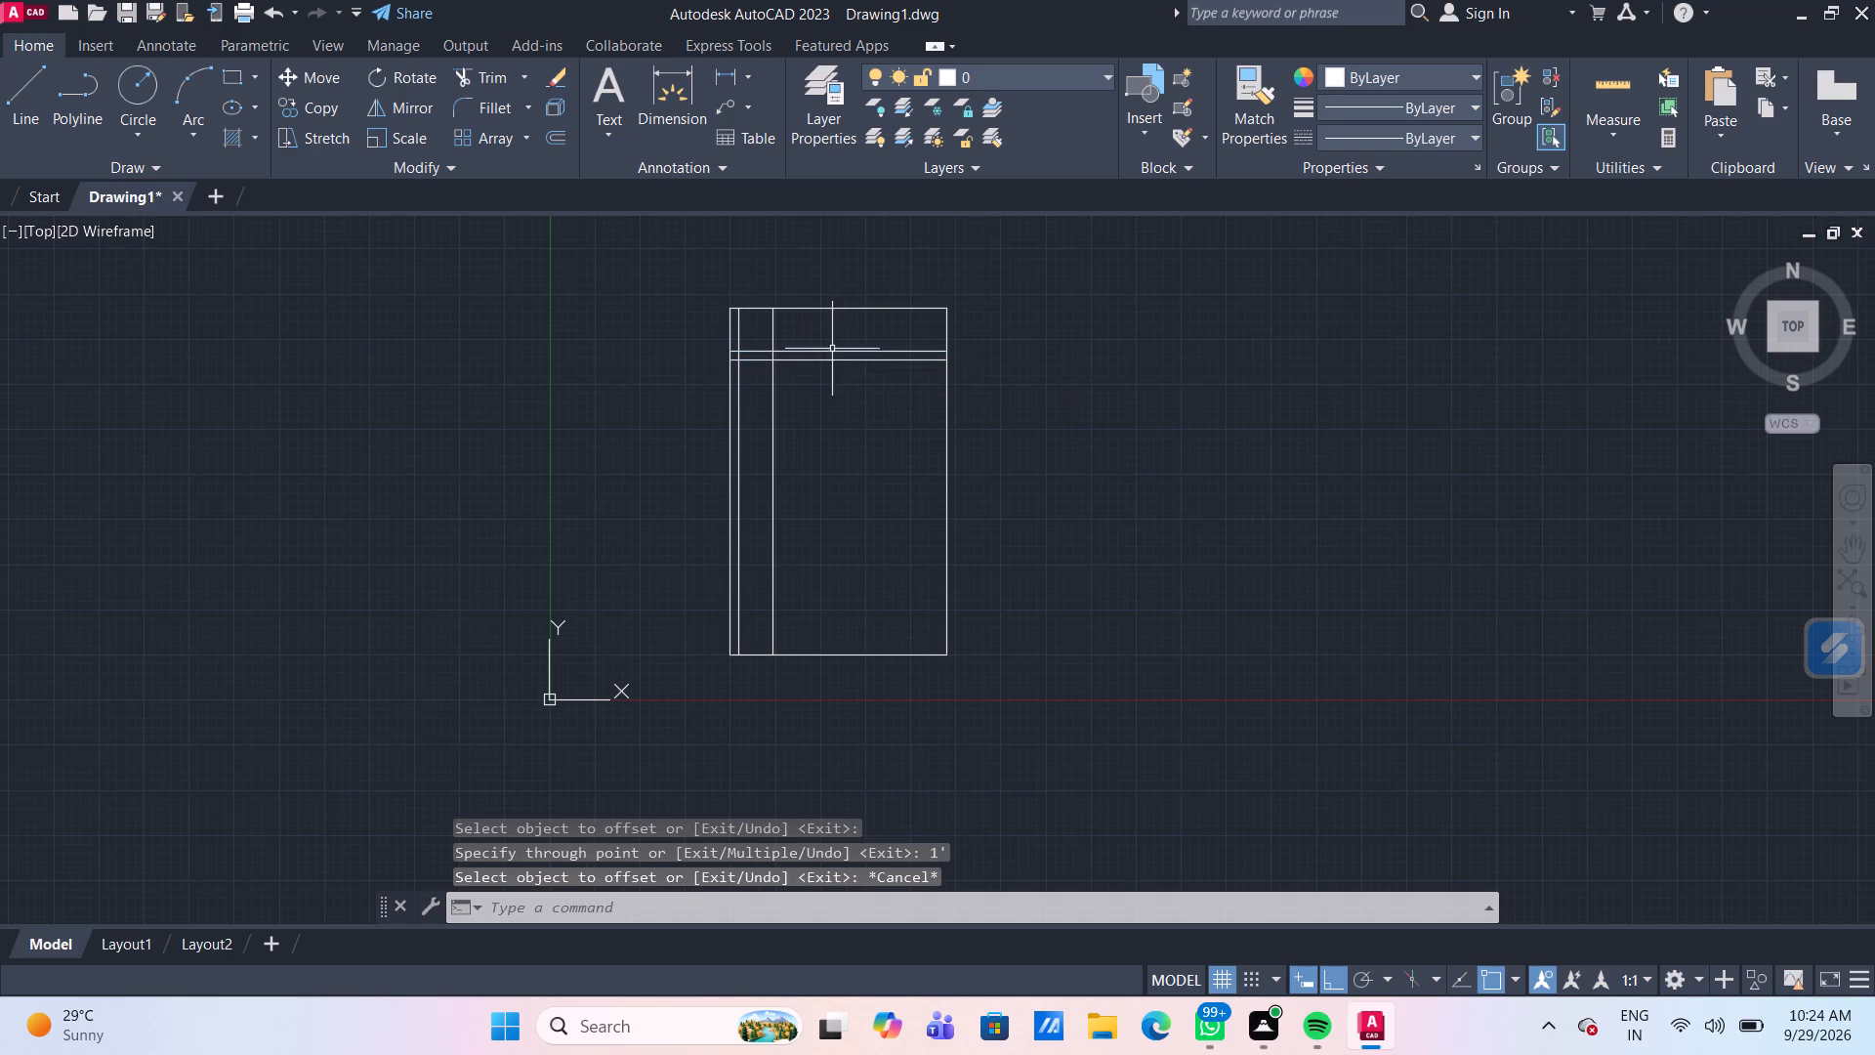
# Erase the horizontal line 5' below the top edge.
pyautogui.click(837, 351)
pyautogui.press('Delete')
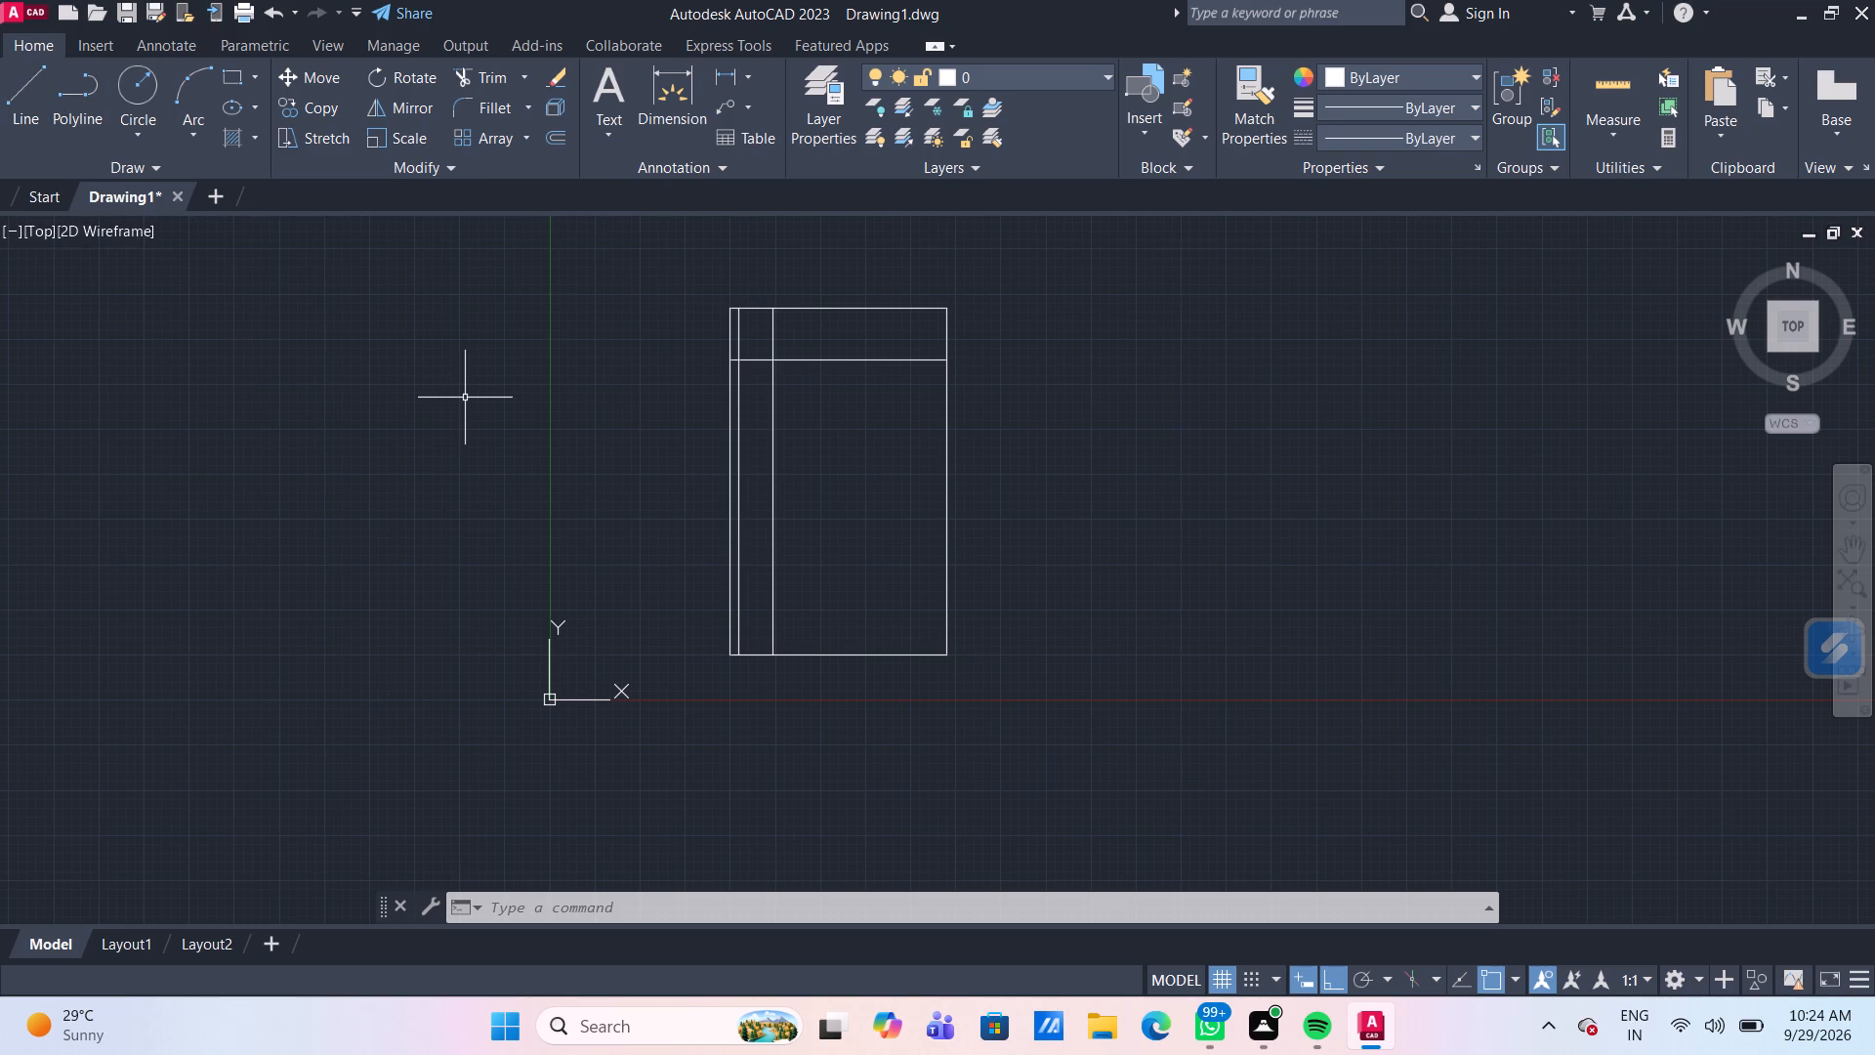
# Offset the rectangle's bottom edge 10' upward, and offset that copy a further 2' upward.
pyautogui.press('o')
pyautogui.press('Return')
pyautogui.press('Return')
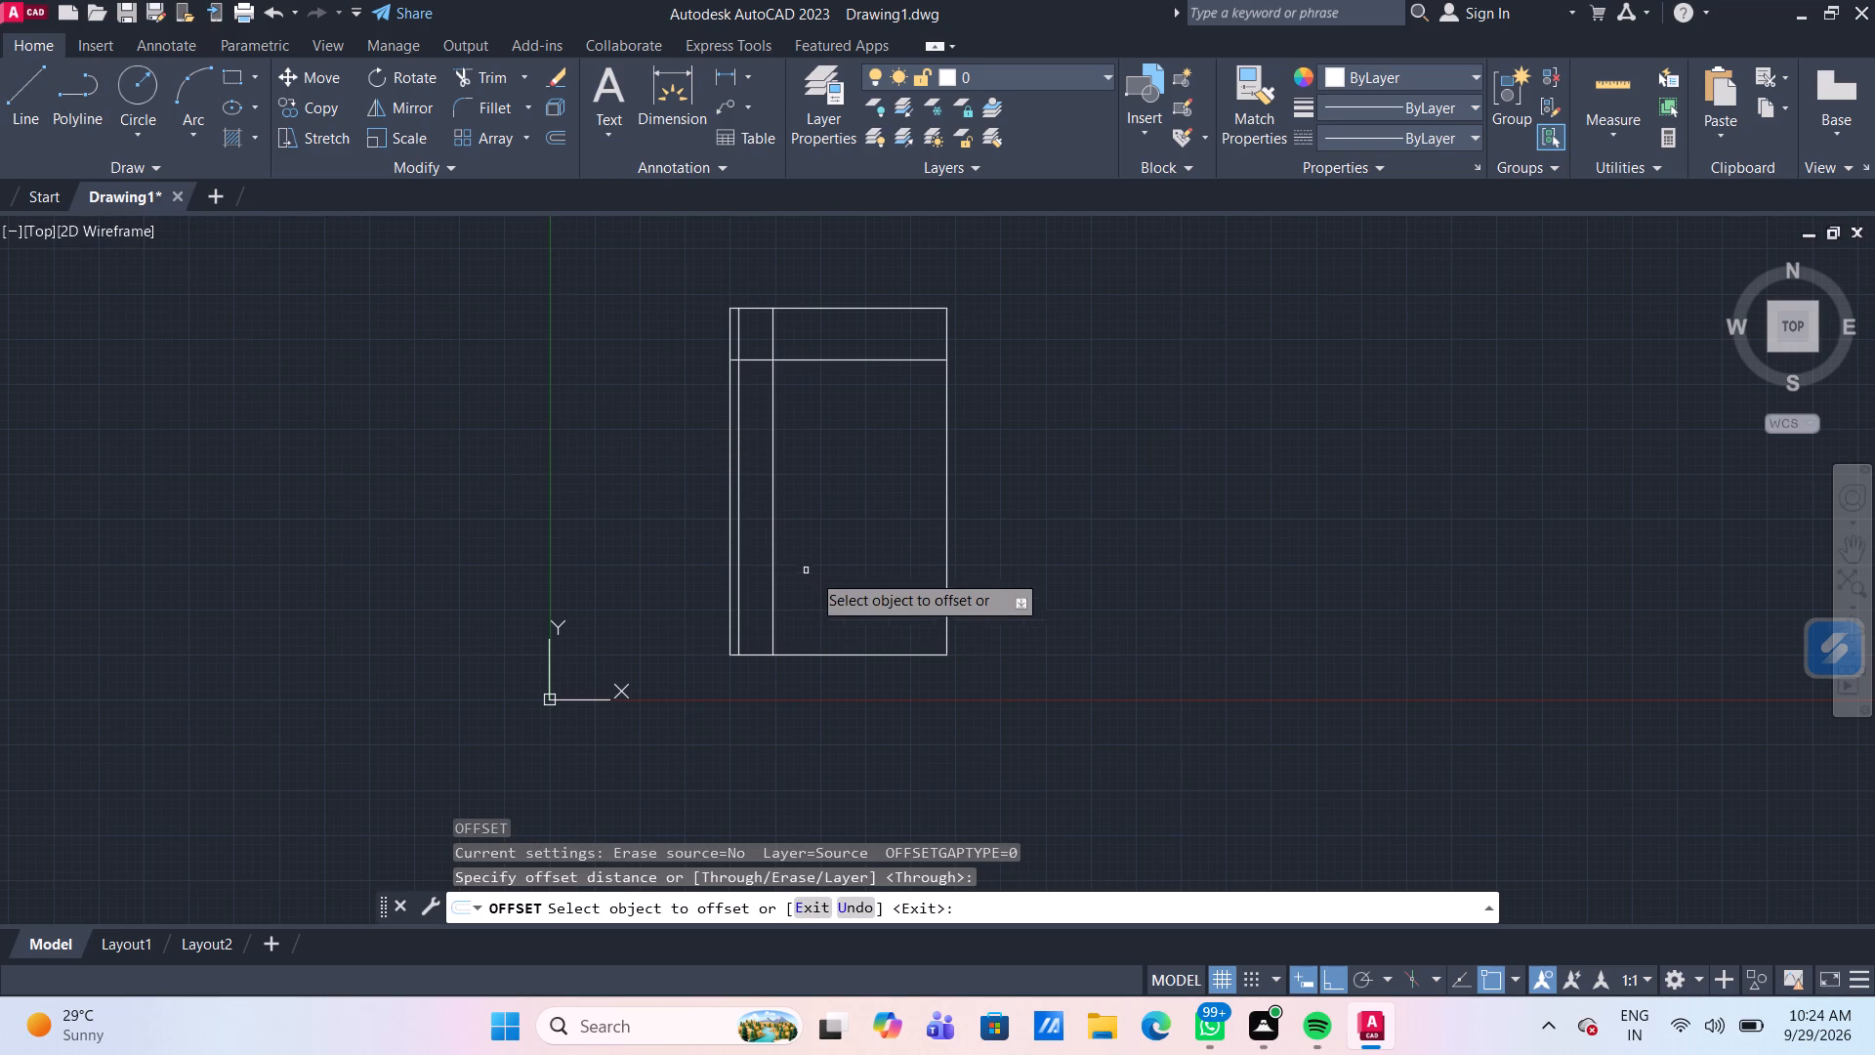
pyautogui.click(860, 654)
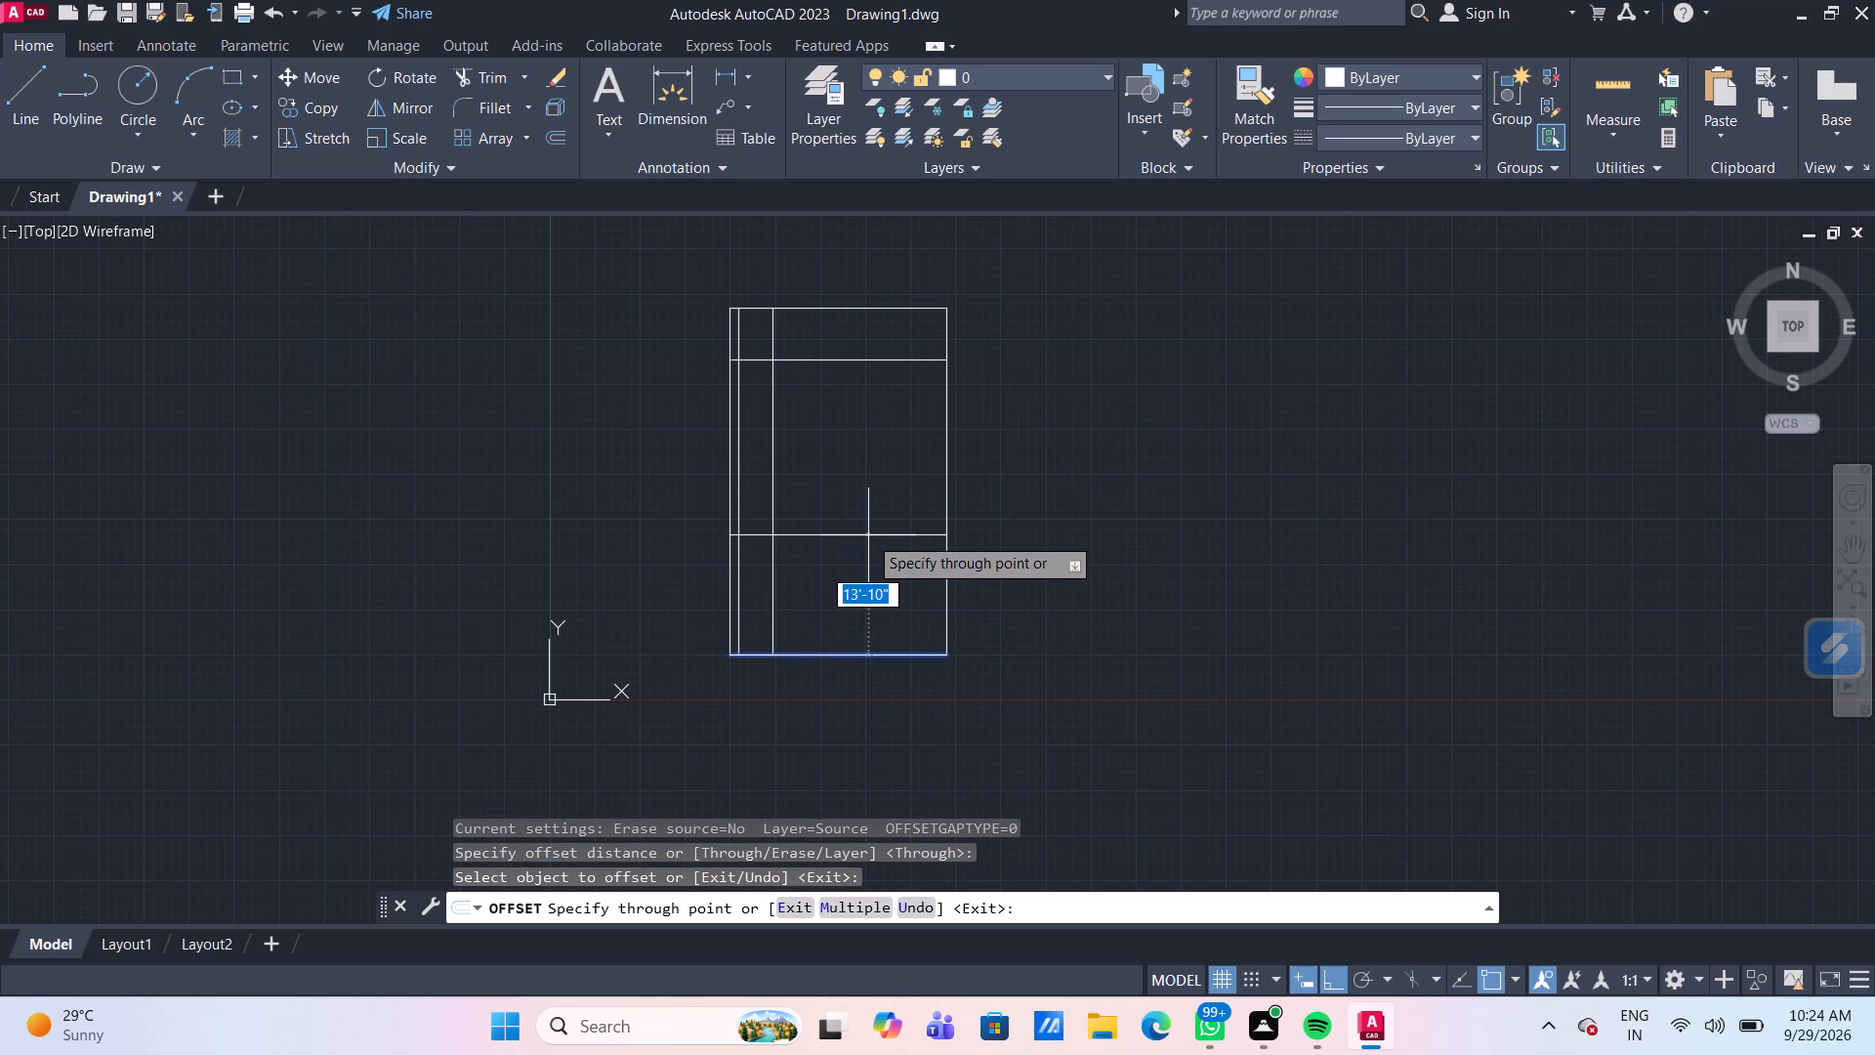
pyautogui.write("10'")
pyautogui.press('Return')
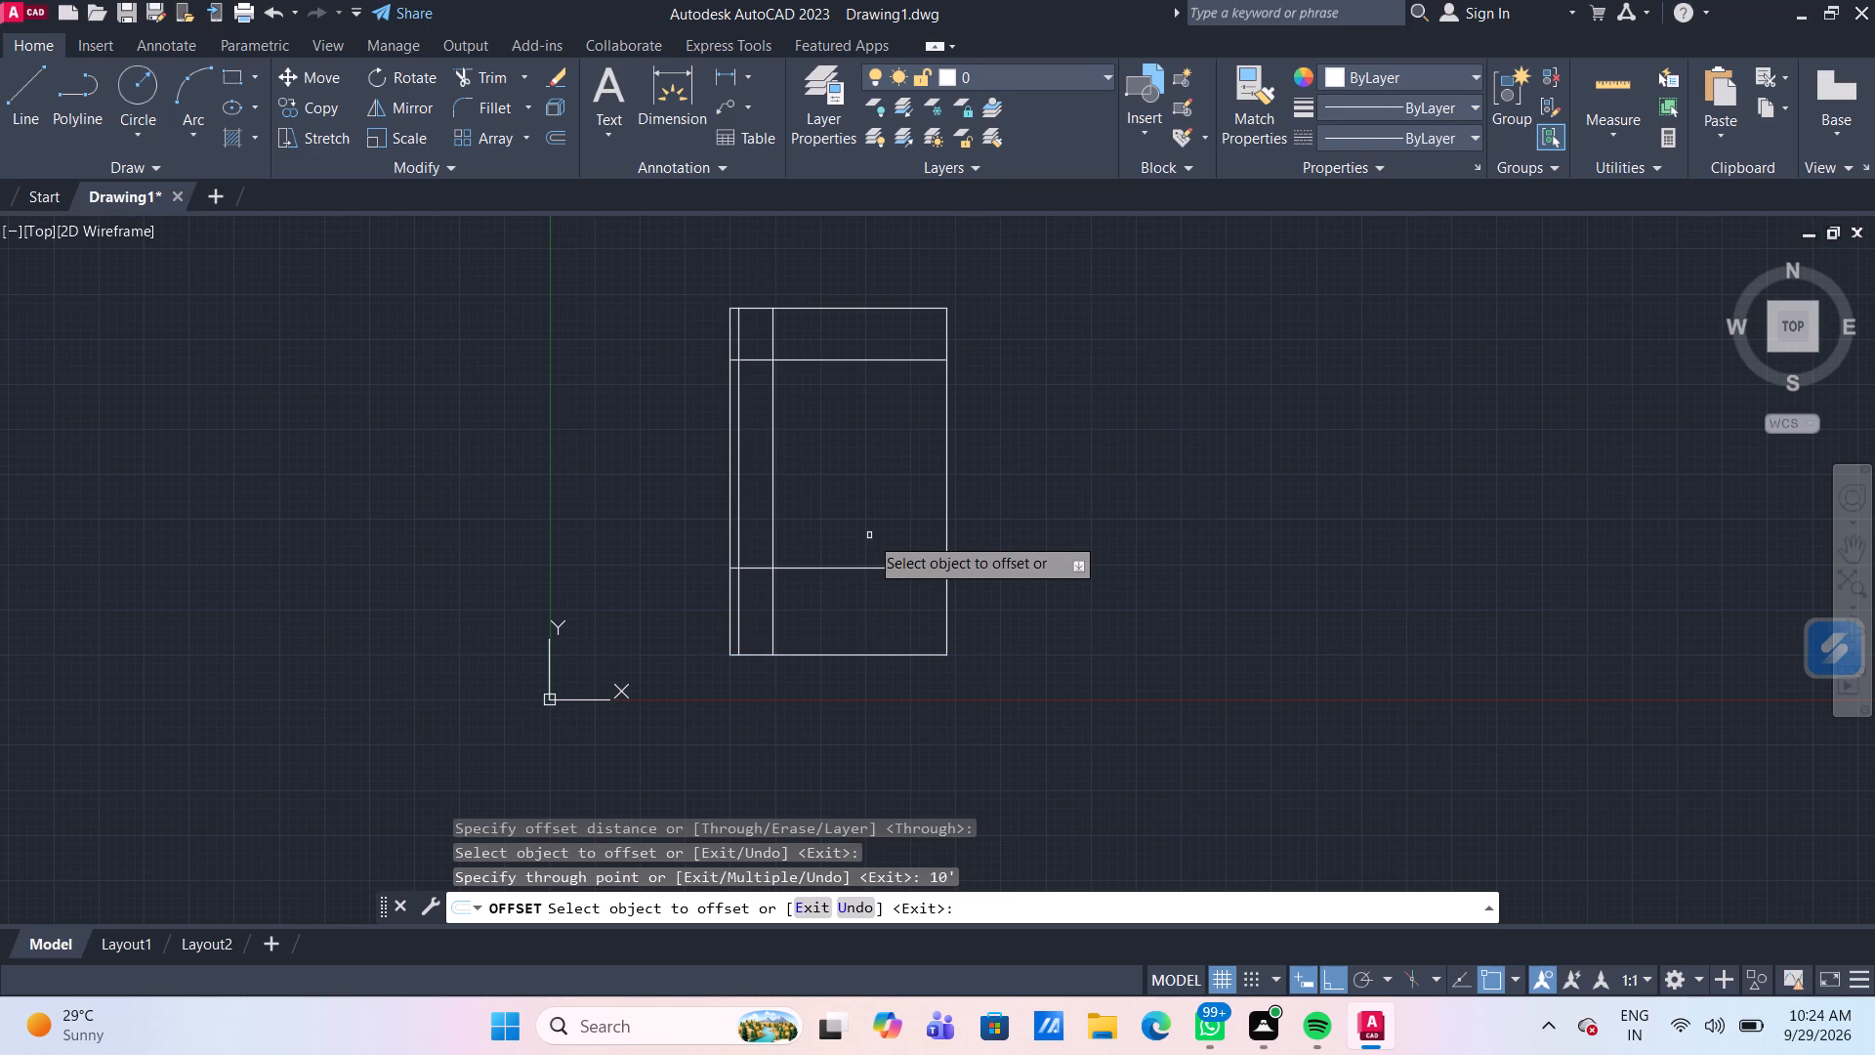
pyautogui.click(874, 569)
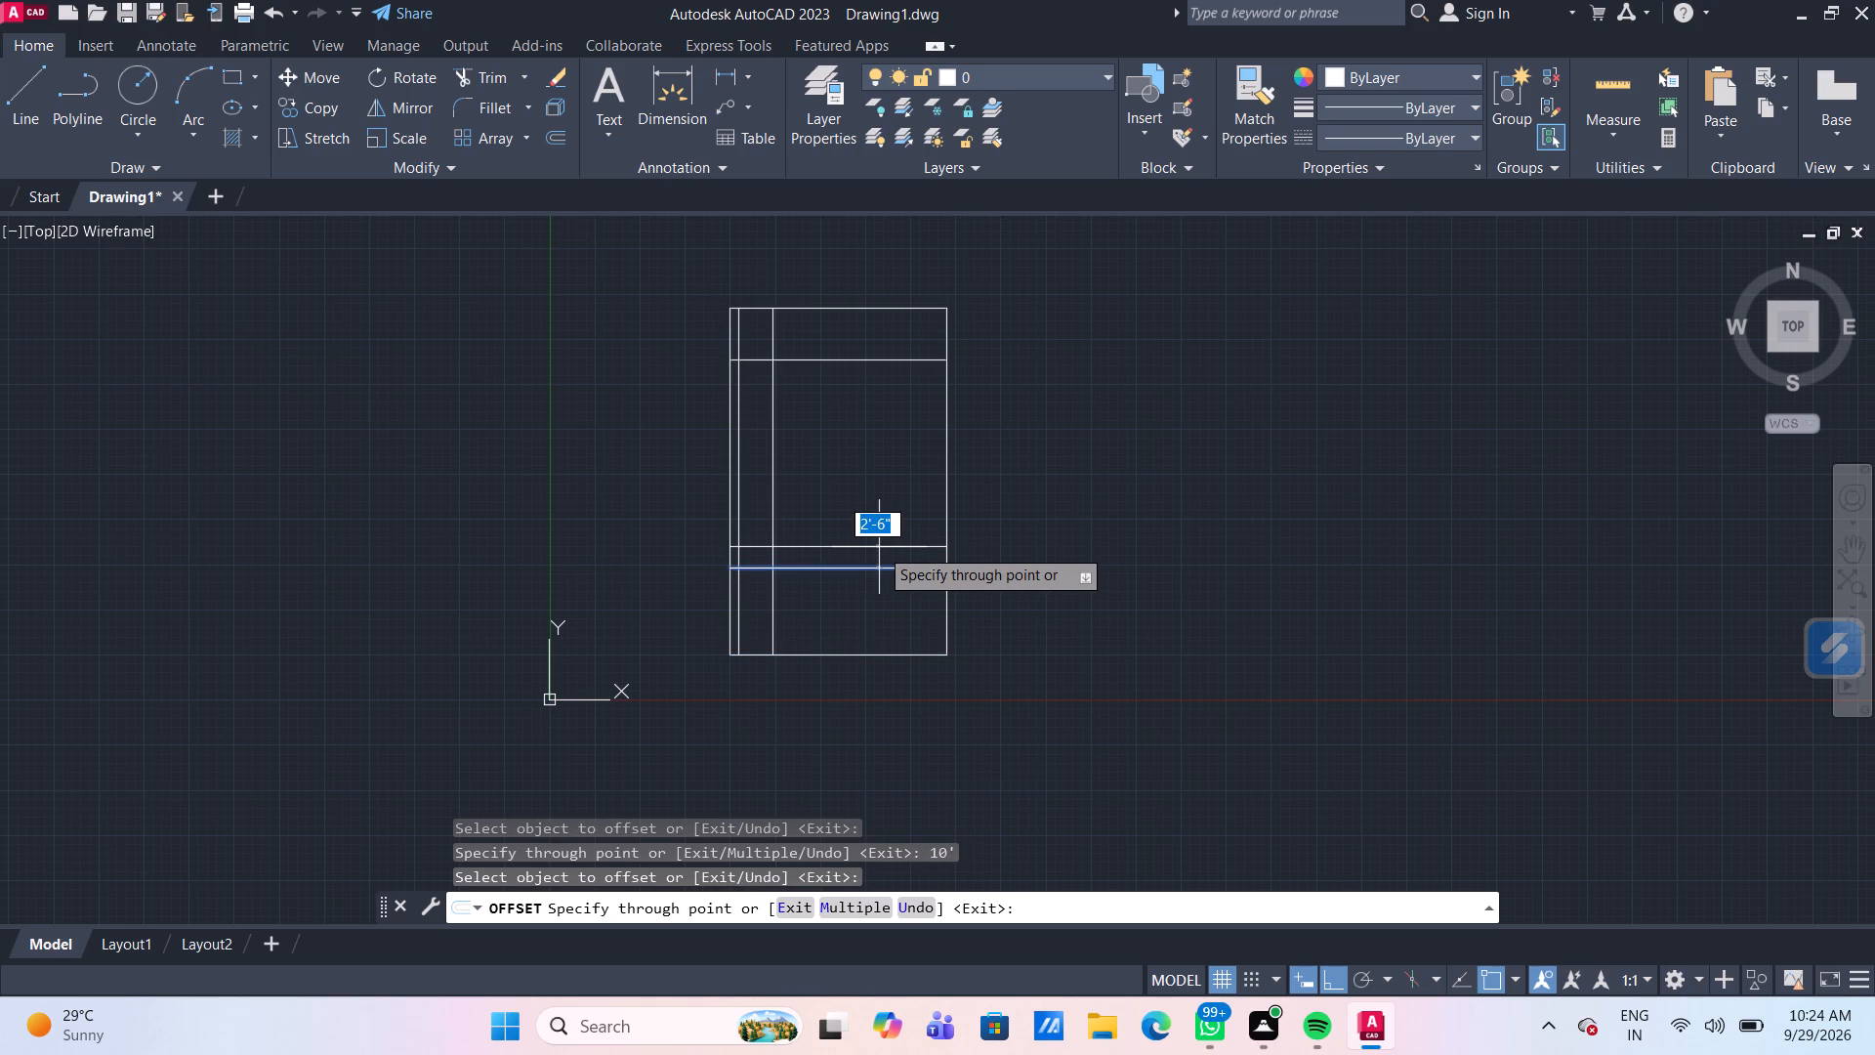
pyautogui.write("2'")
pyautogui.press('Return')
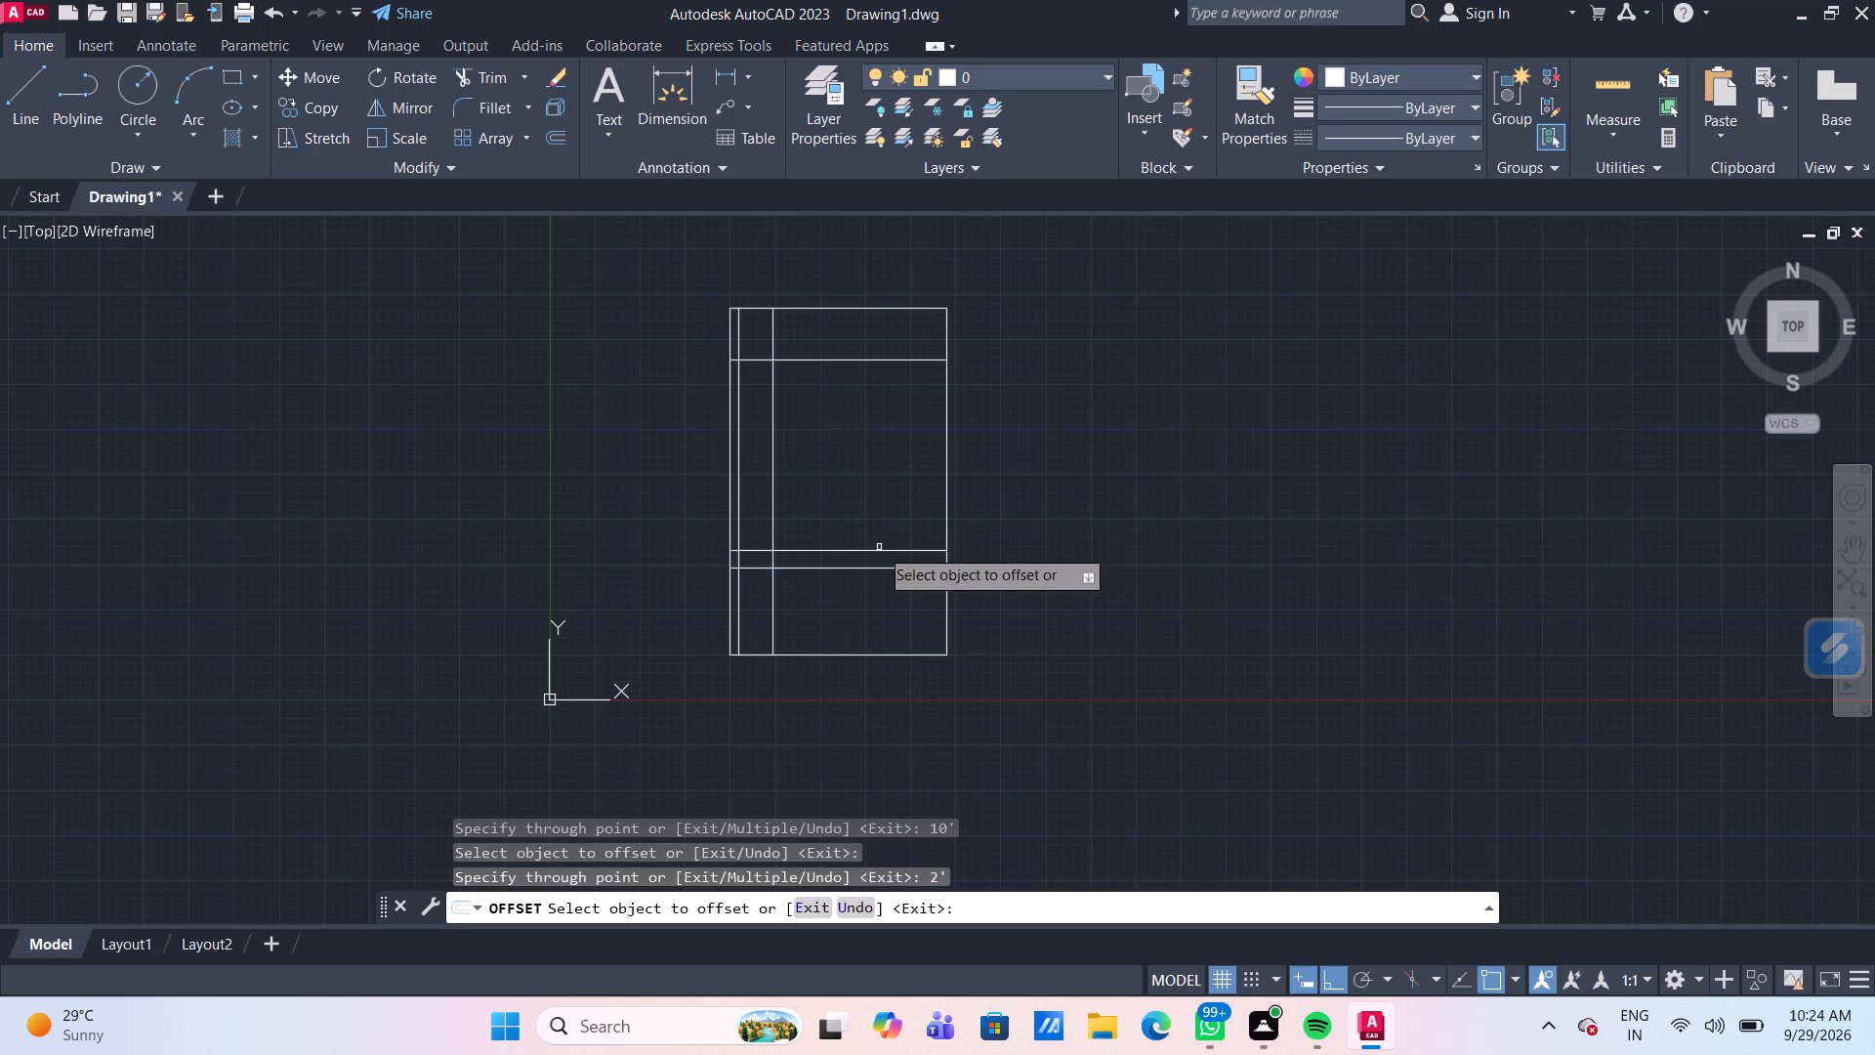
# Offset the line 12' above the bottom edge 1' upward, and offset that copy a further 4' upward.
pyautogui.click(882, 552)
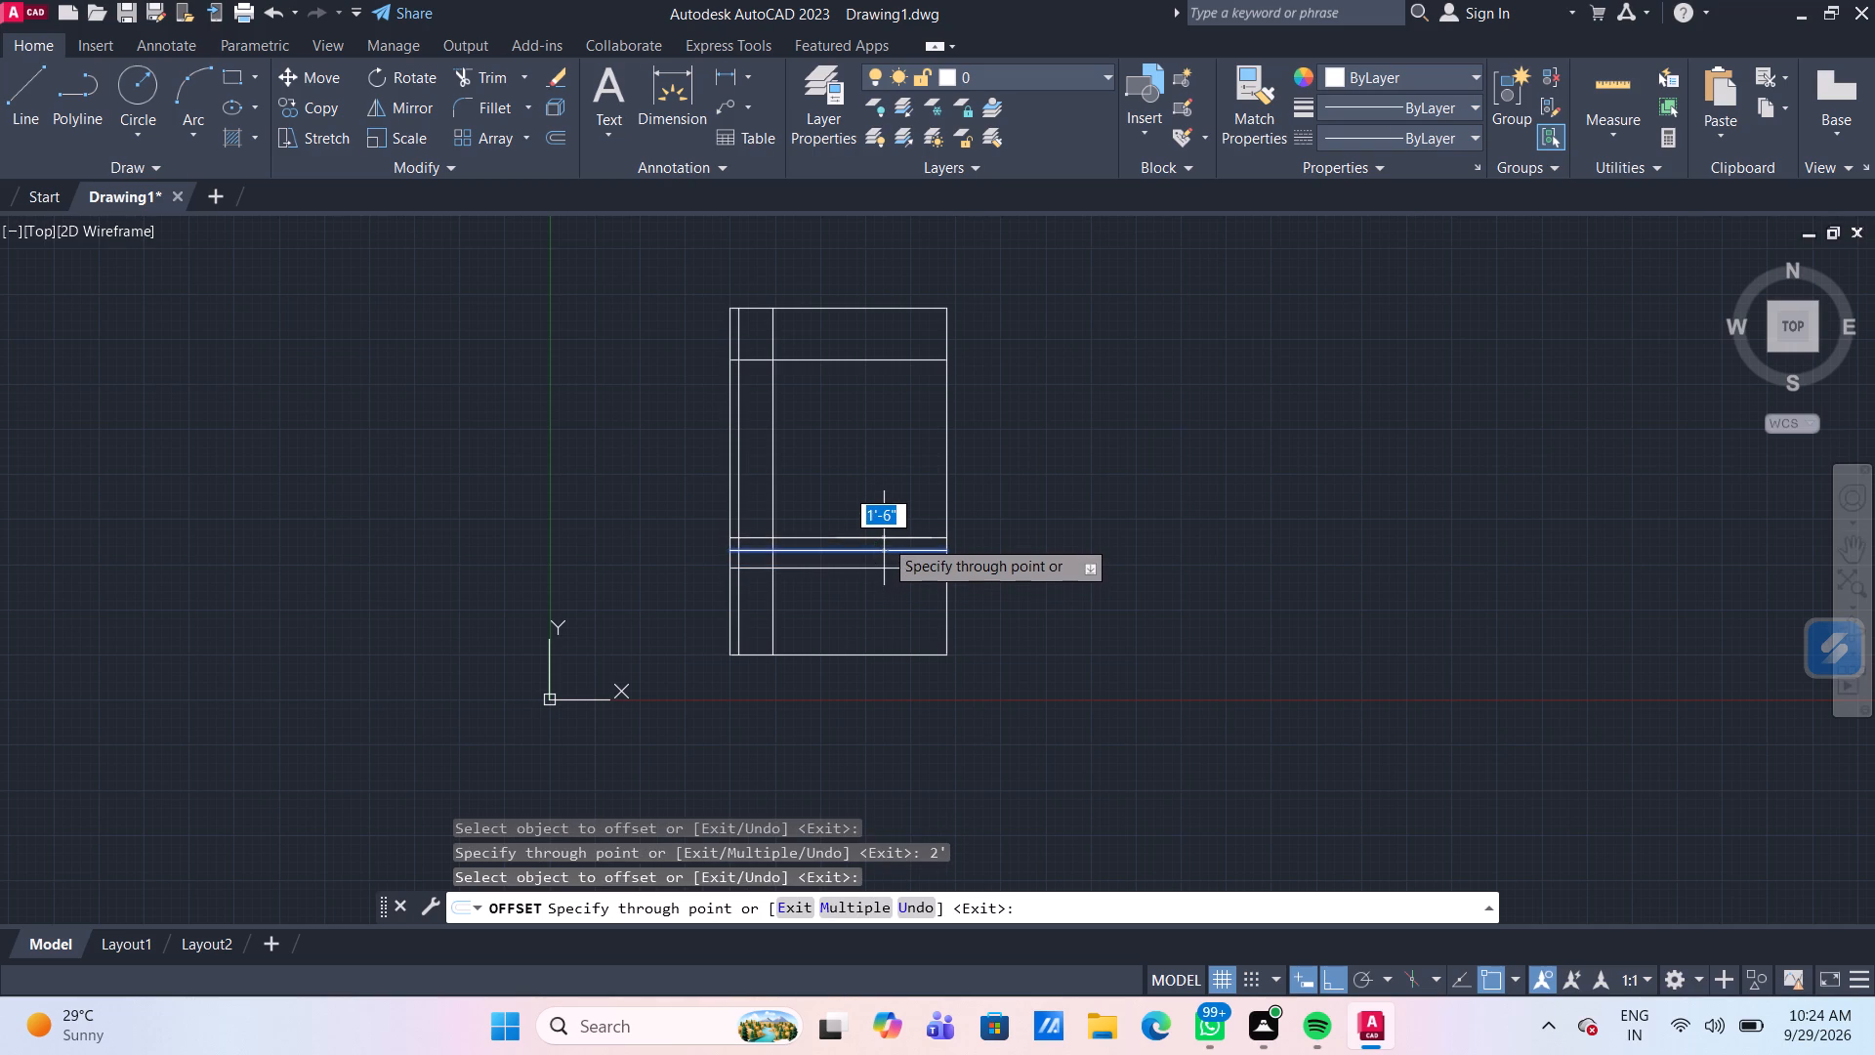
pyautogui.write("1'")
pyautogui.press('Return')
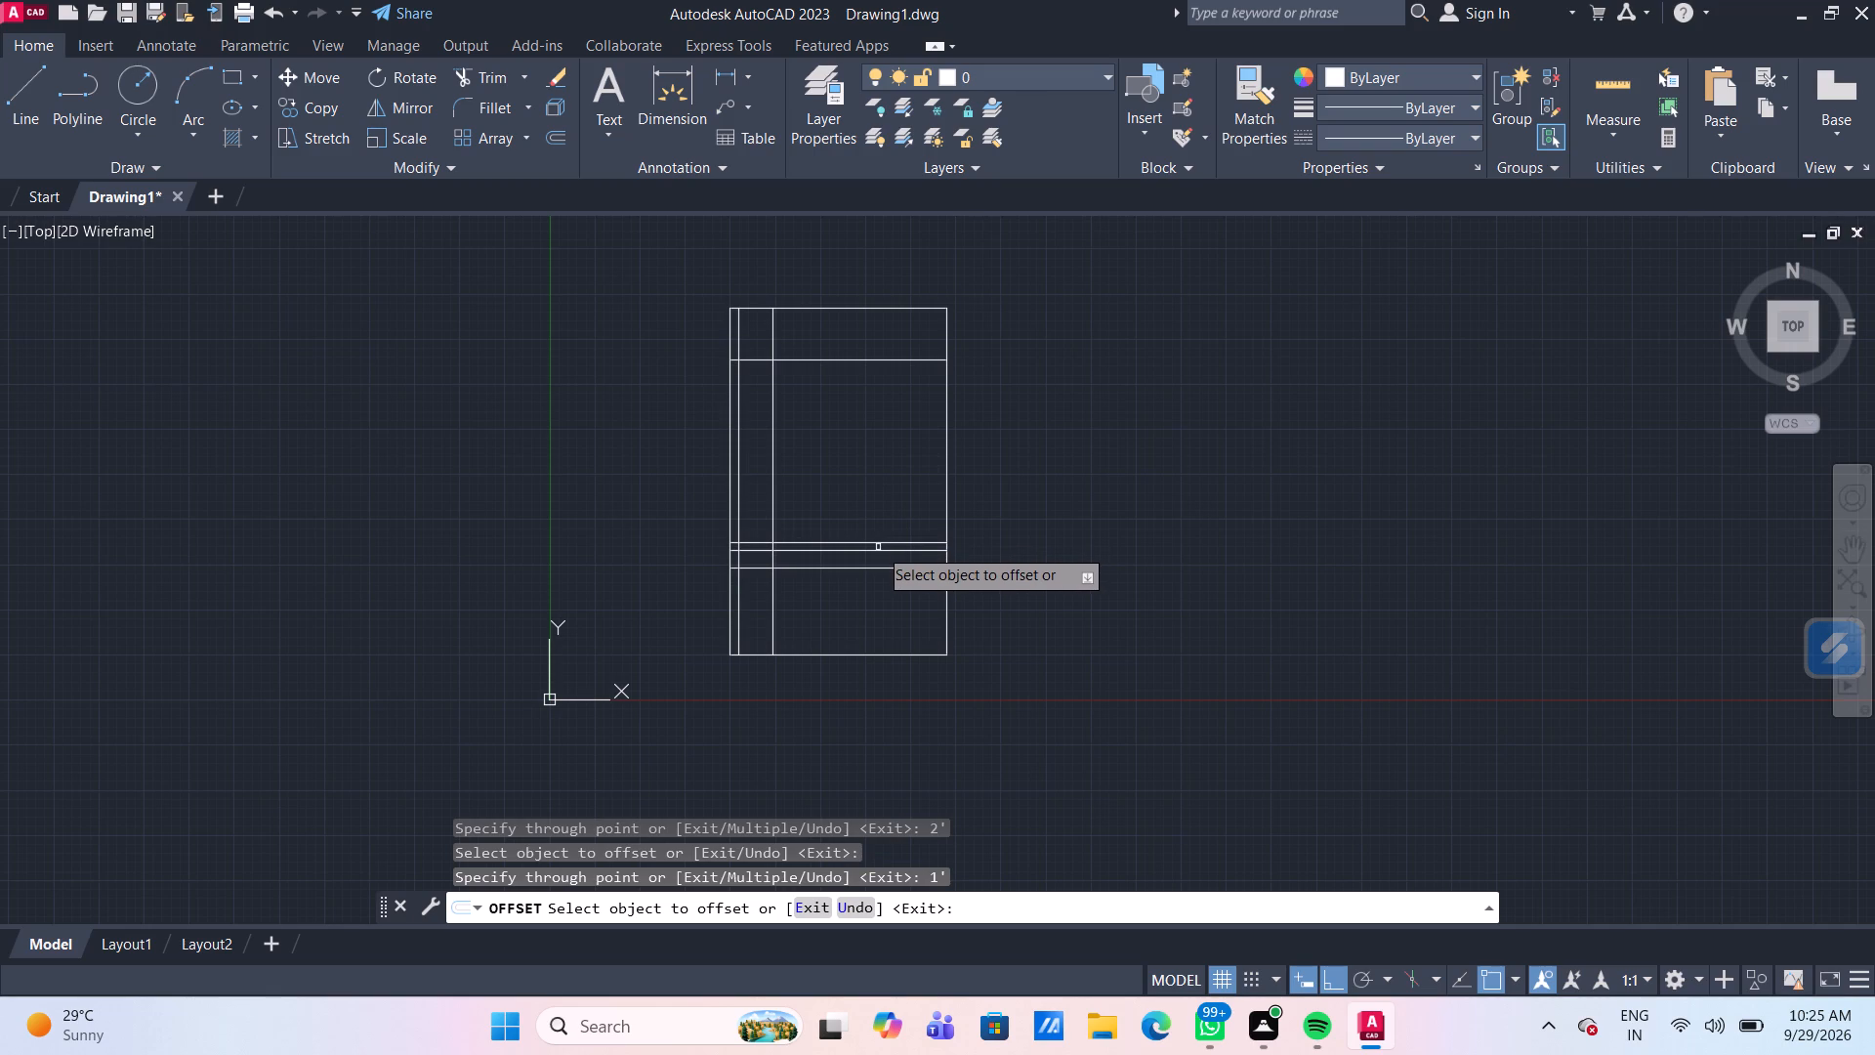
pyautogui.click(878, 547)
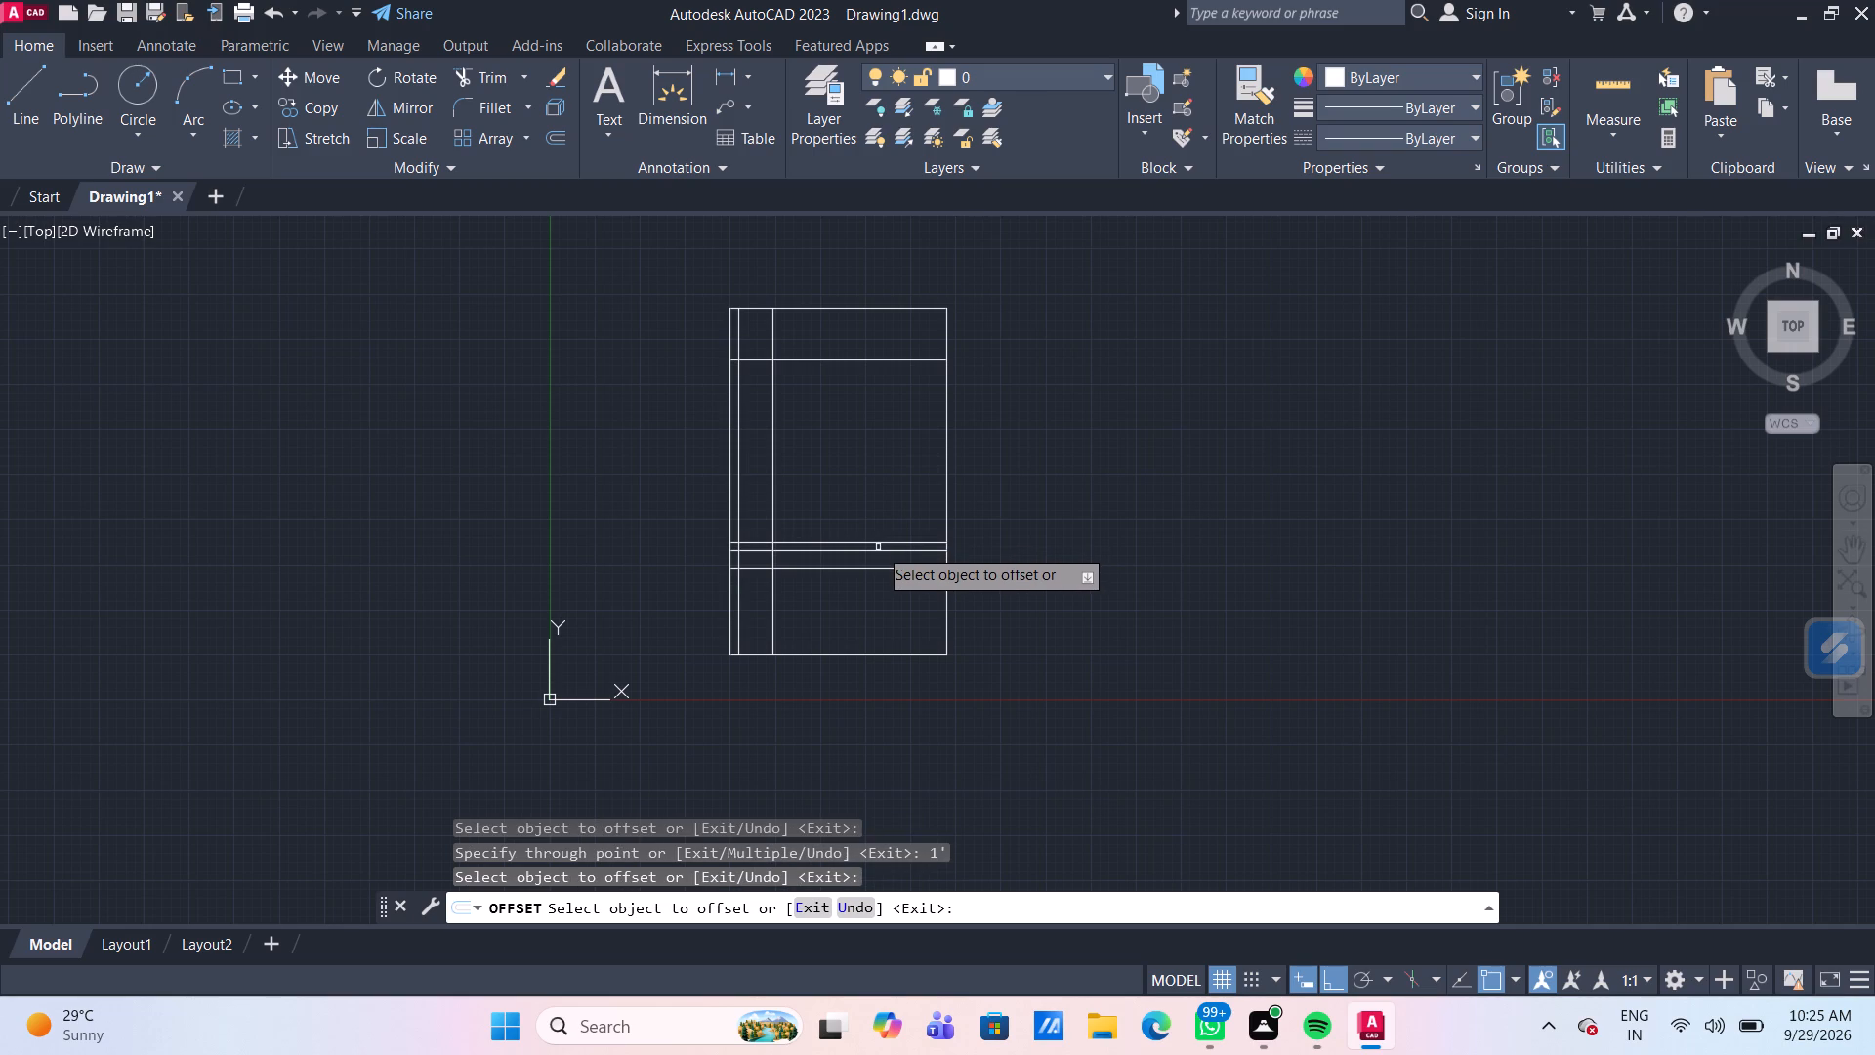
pyautogui.click(878, 543)
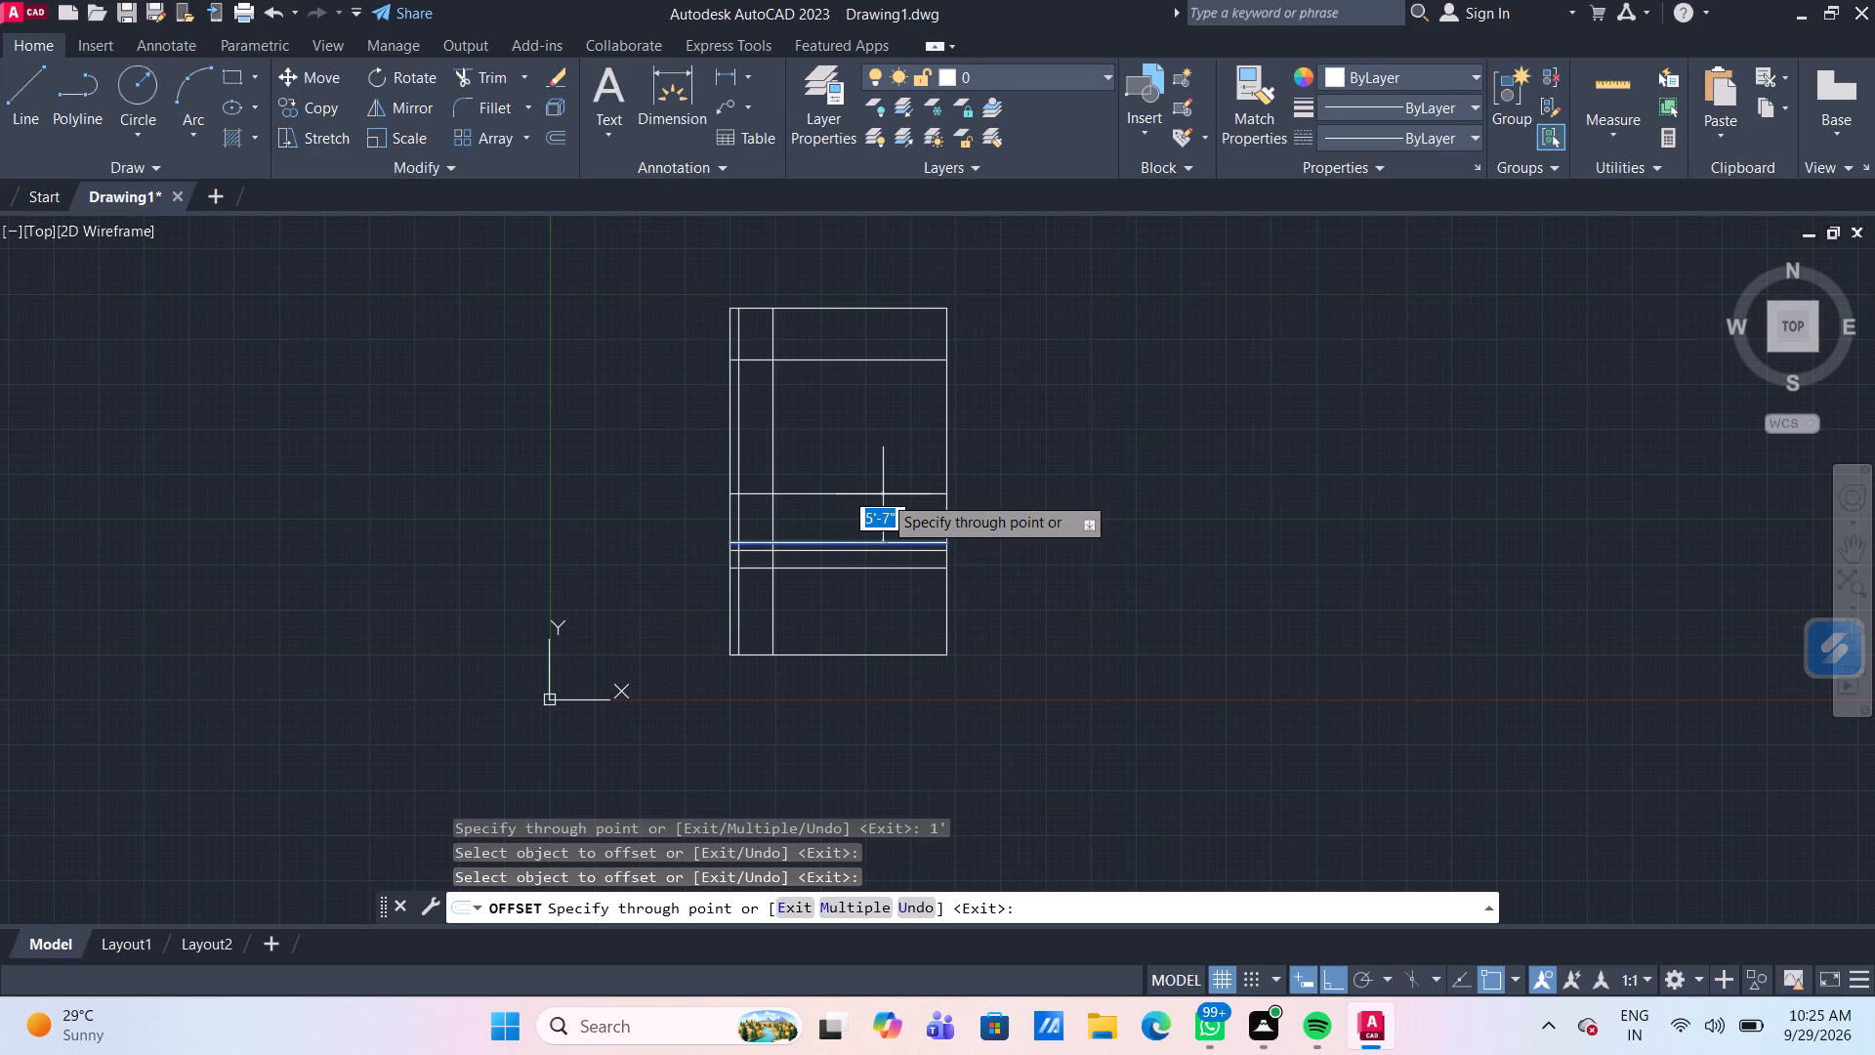
pyautogui.write("4'")
pyautogui.press('Return')
pyautogui.press('Escape')
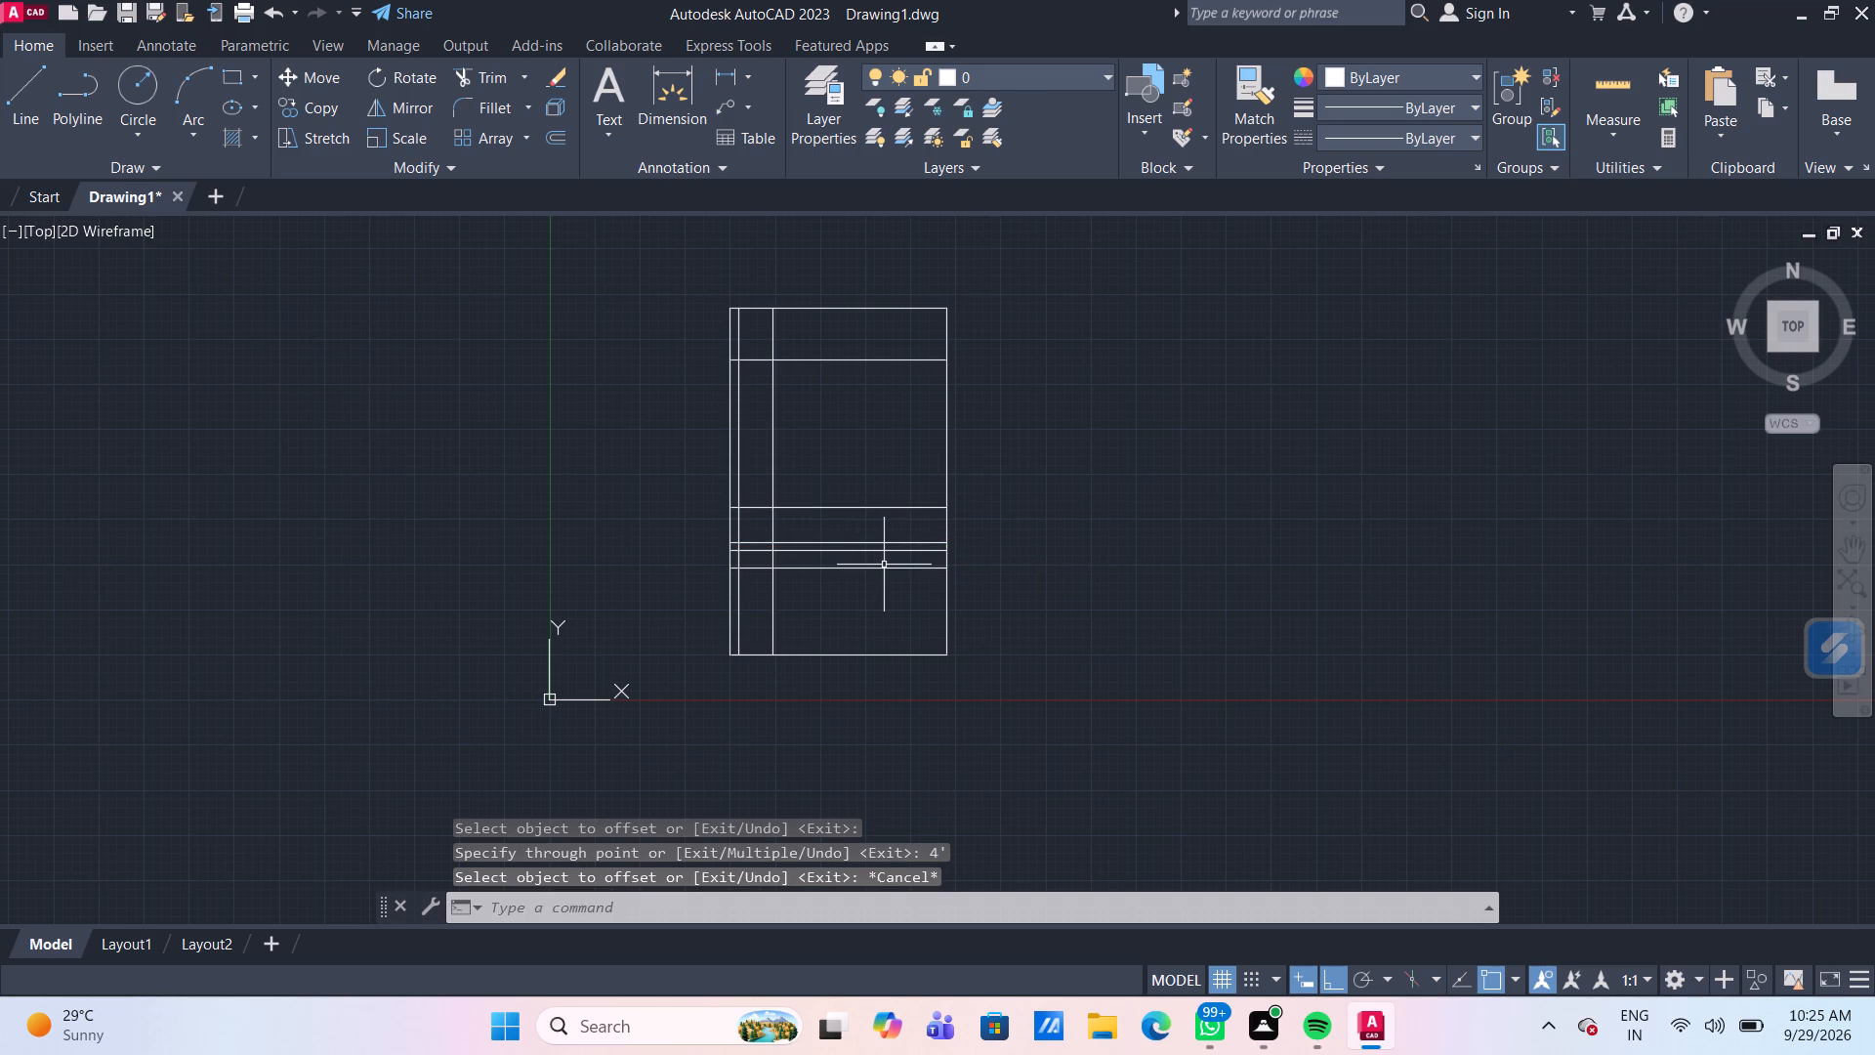
# Erase the horizontal line 10' above the bottom edge.
pyautogui.click(883, 565)
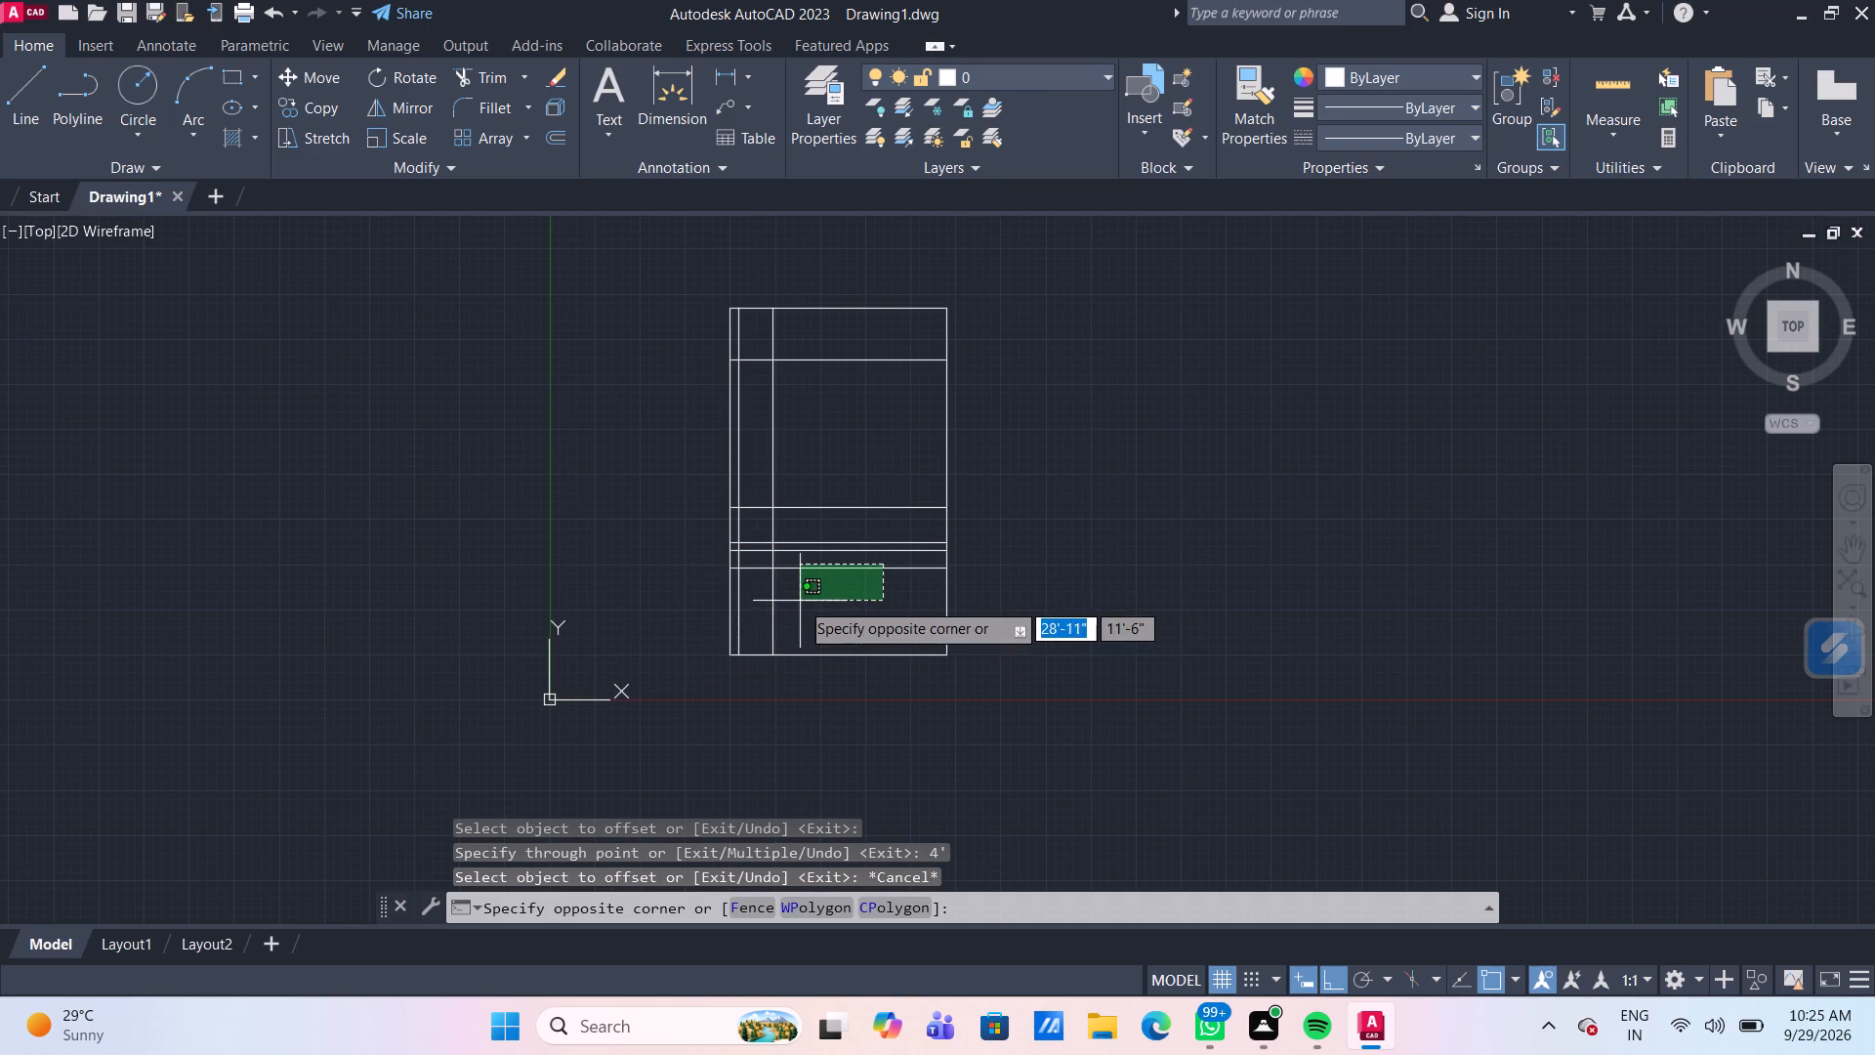
pyautogui.click(804, 599)
pyautogui.press('Delete')
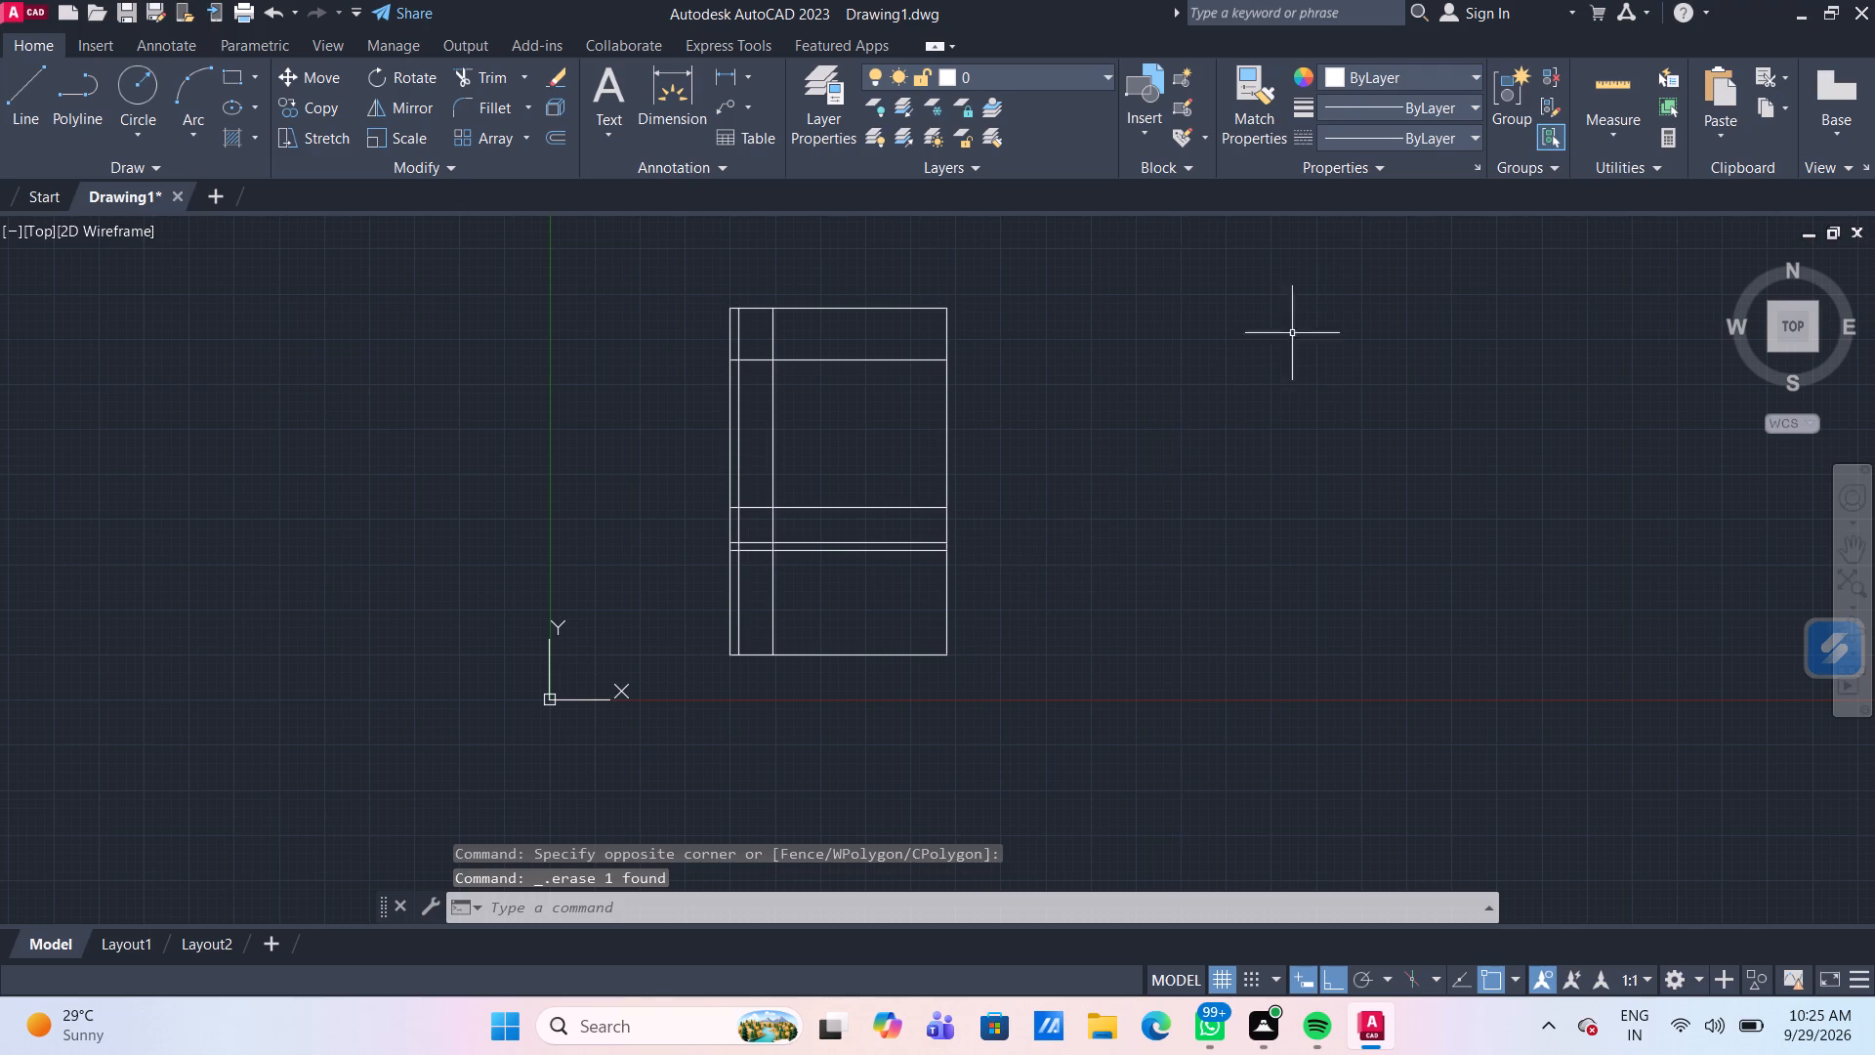
# Quick-measure the width and height of the large space just above the bottom edge.
pyautogui.click(1632, 91)
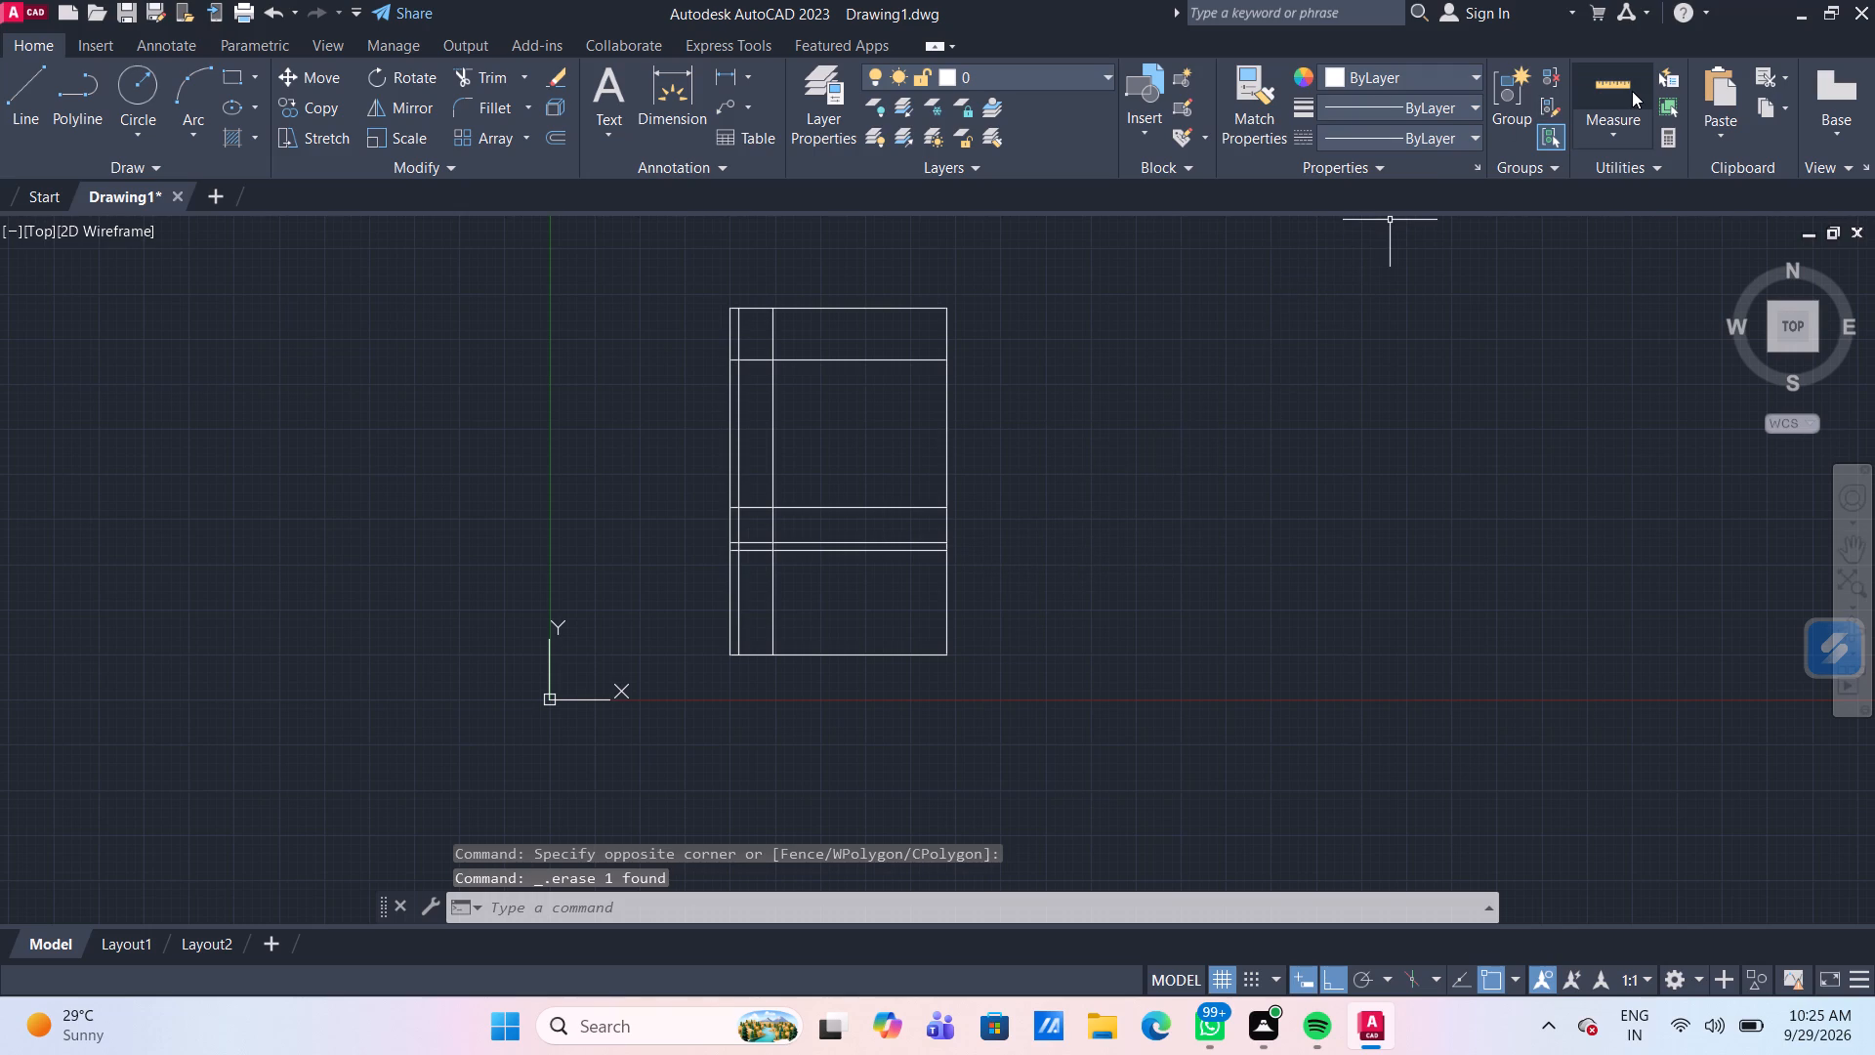
pyautogui.click(1629, 95)
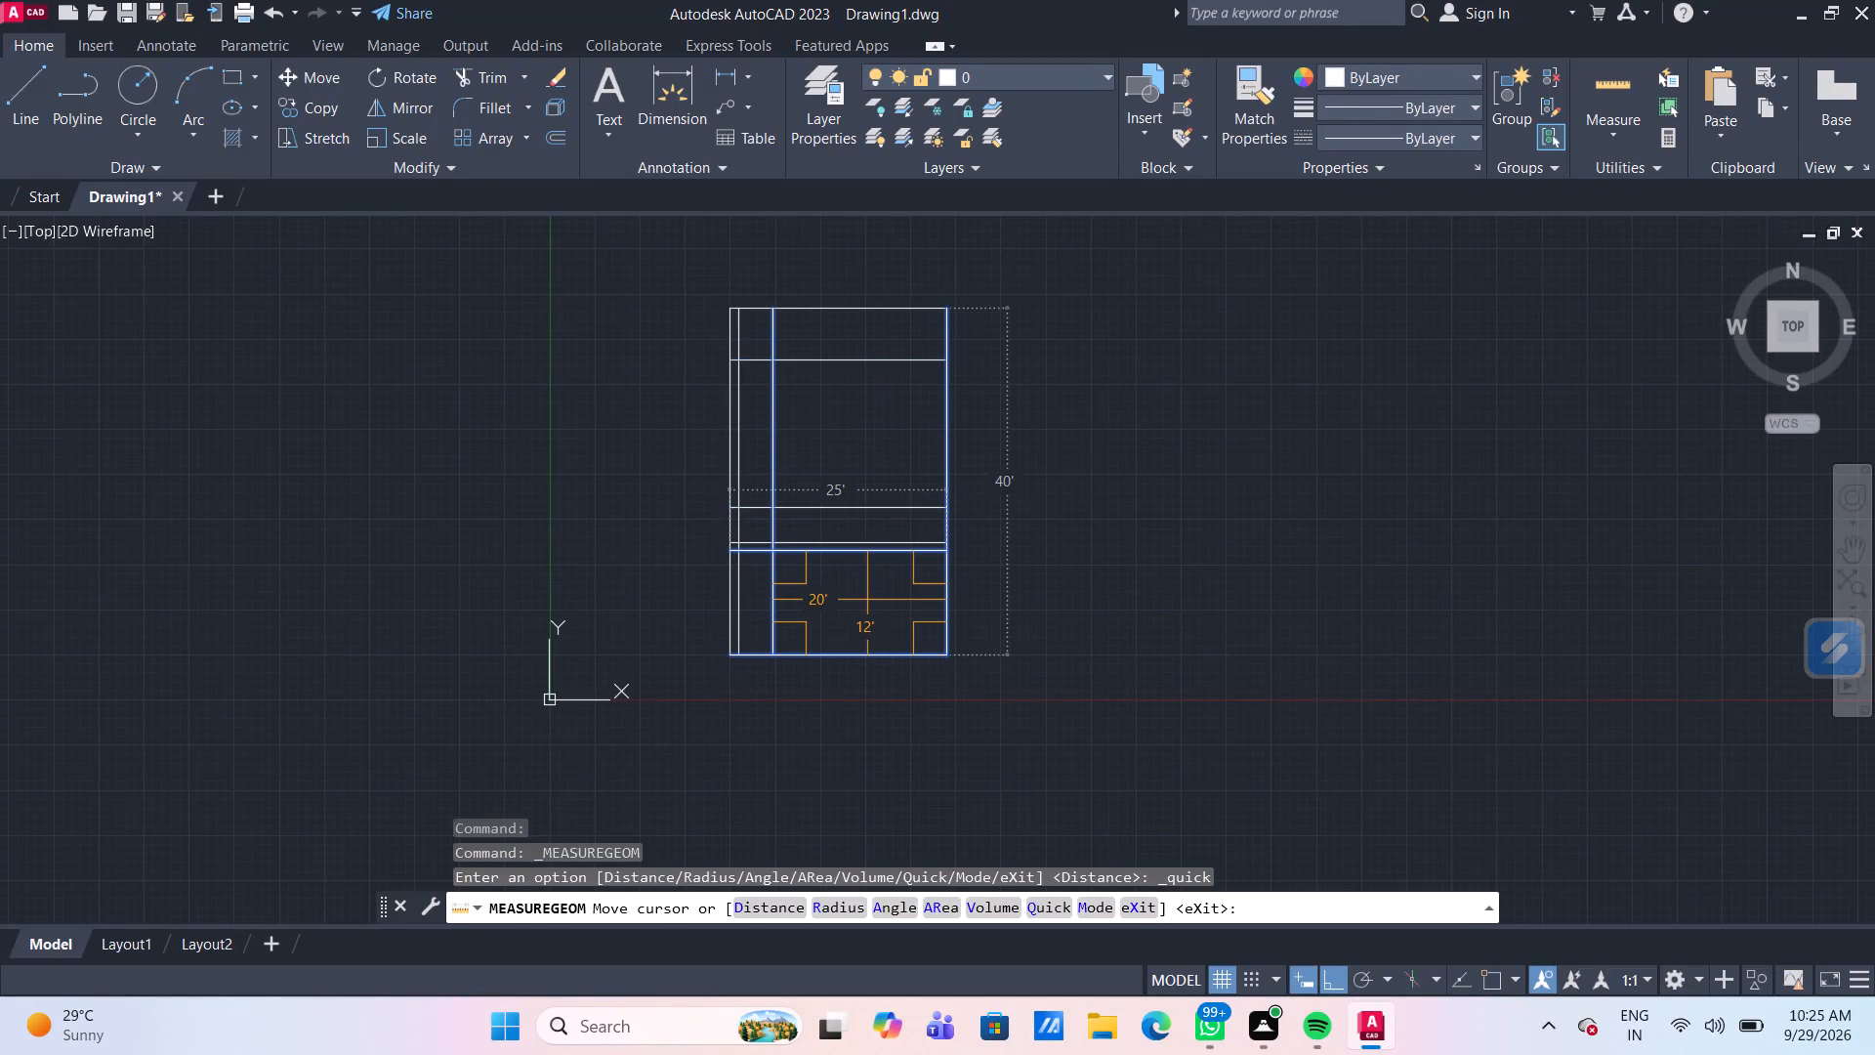
pyautogui.press('Escape')
# Erase the two closely spaced horizontal lines 12' and 13' above the bottom edge.
pyautogui.click(877, 557)
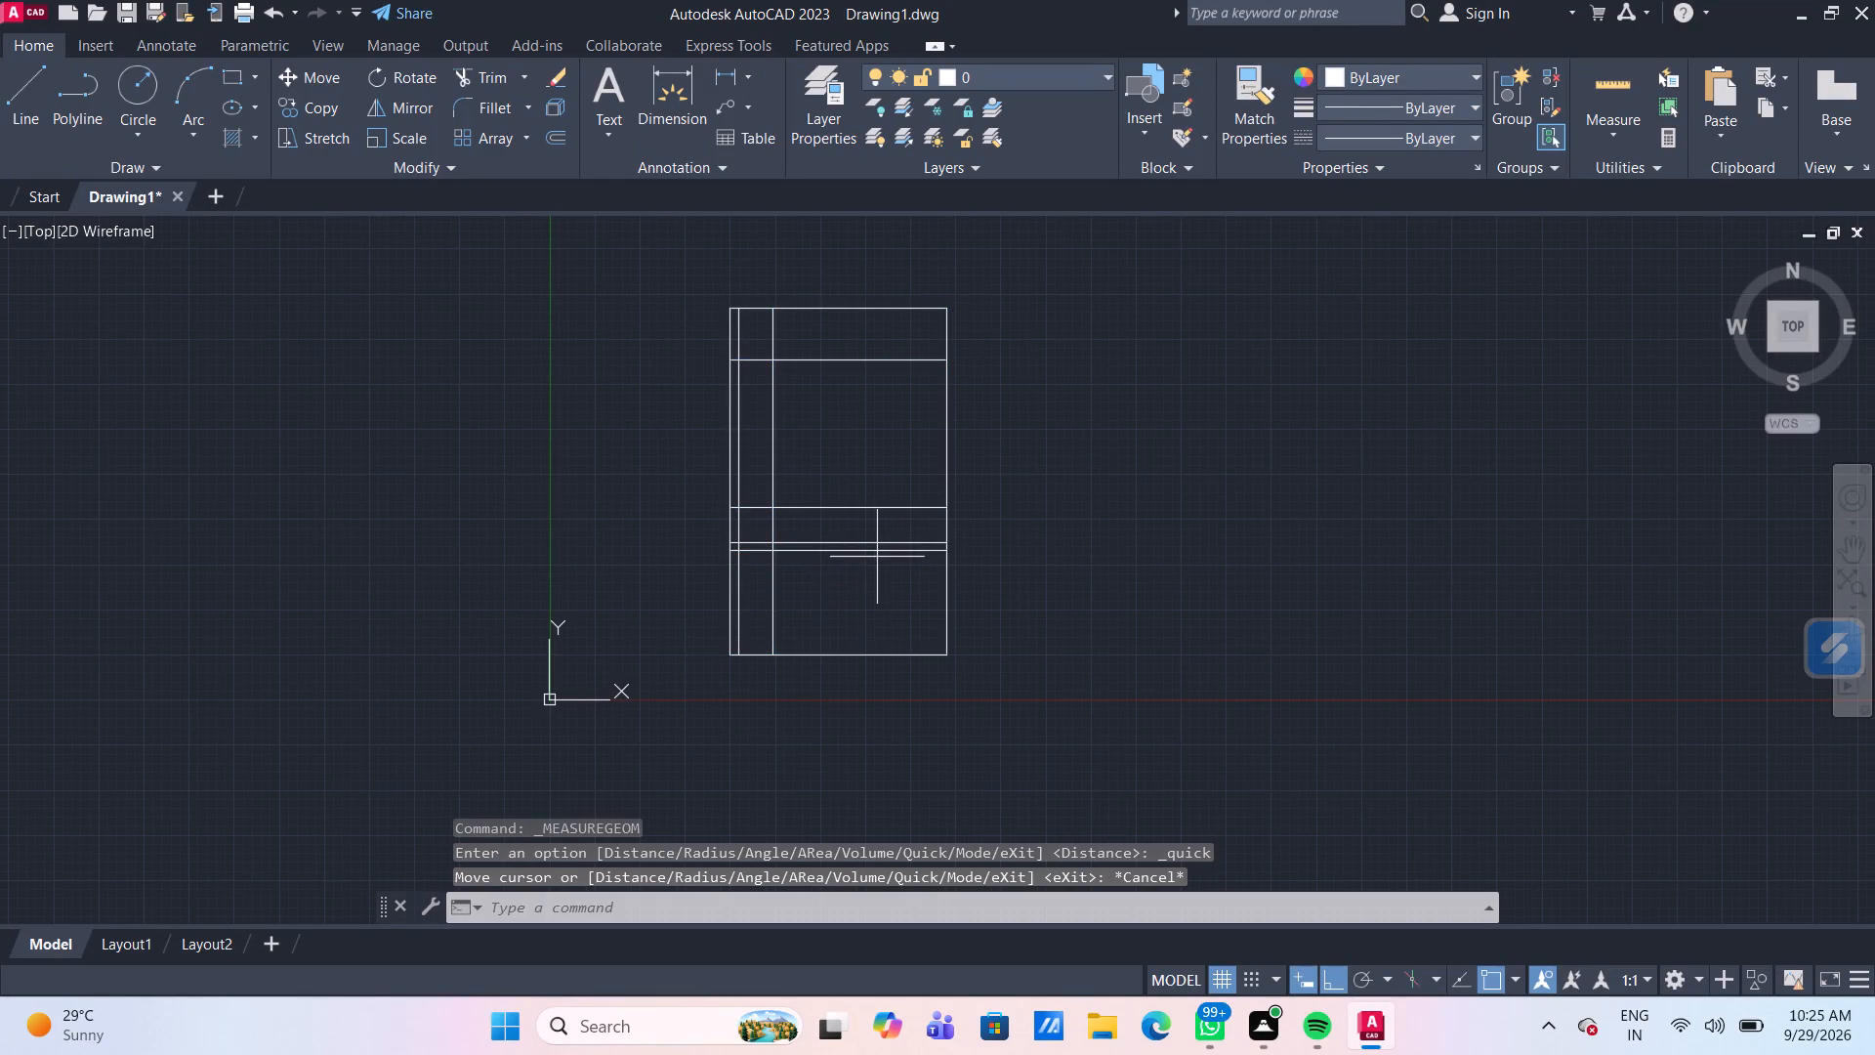
pyautogui.click(860, 523)
pyautogui.press('Delete')
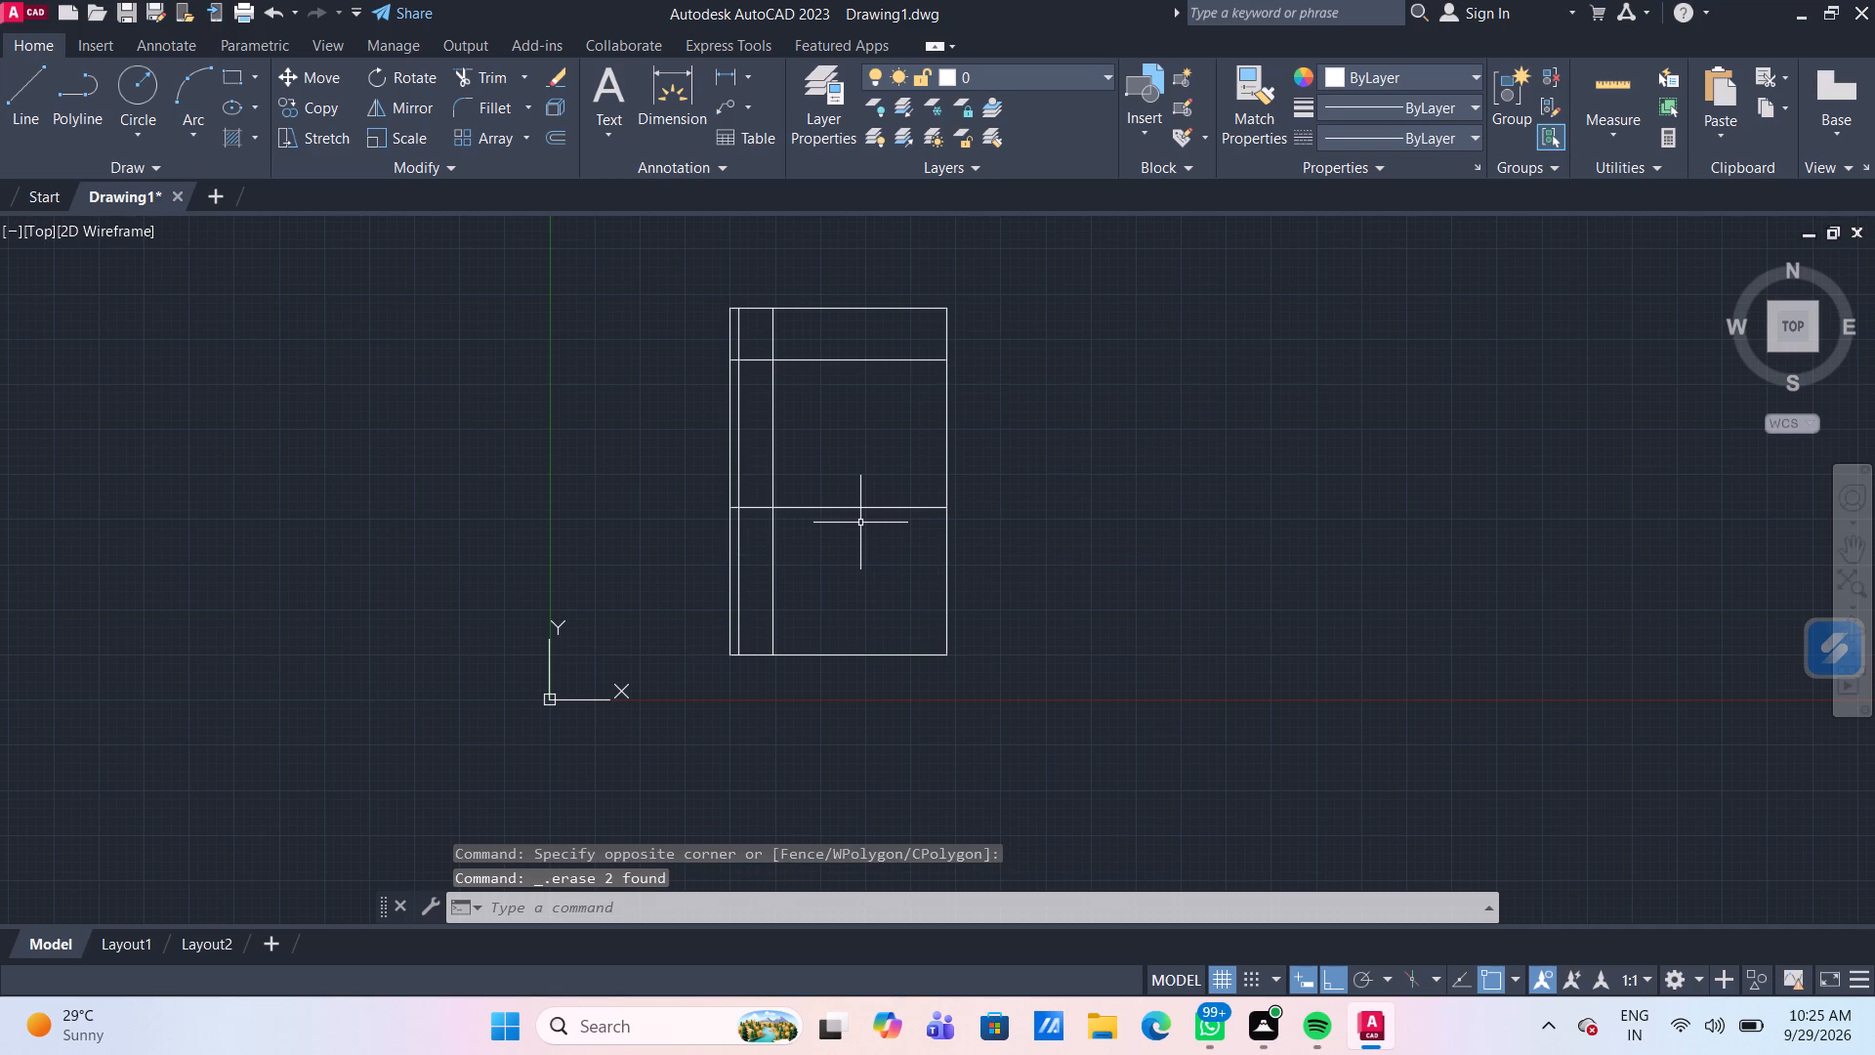
# Offset the rectangle's bottom edge 13' upward using the Through option.
pyautogui.press('o')
pyautogui.press('Return')
pyautogui.press('Return')
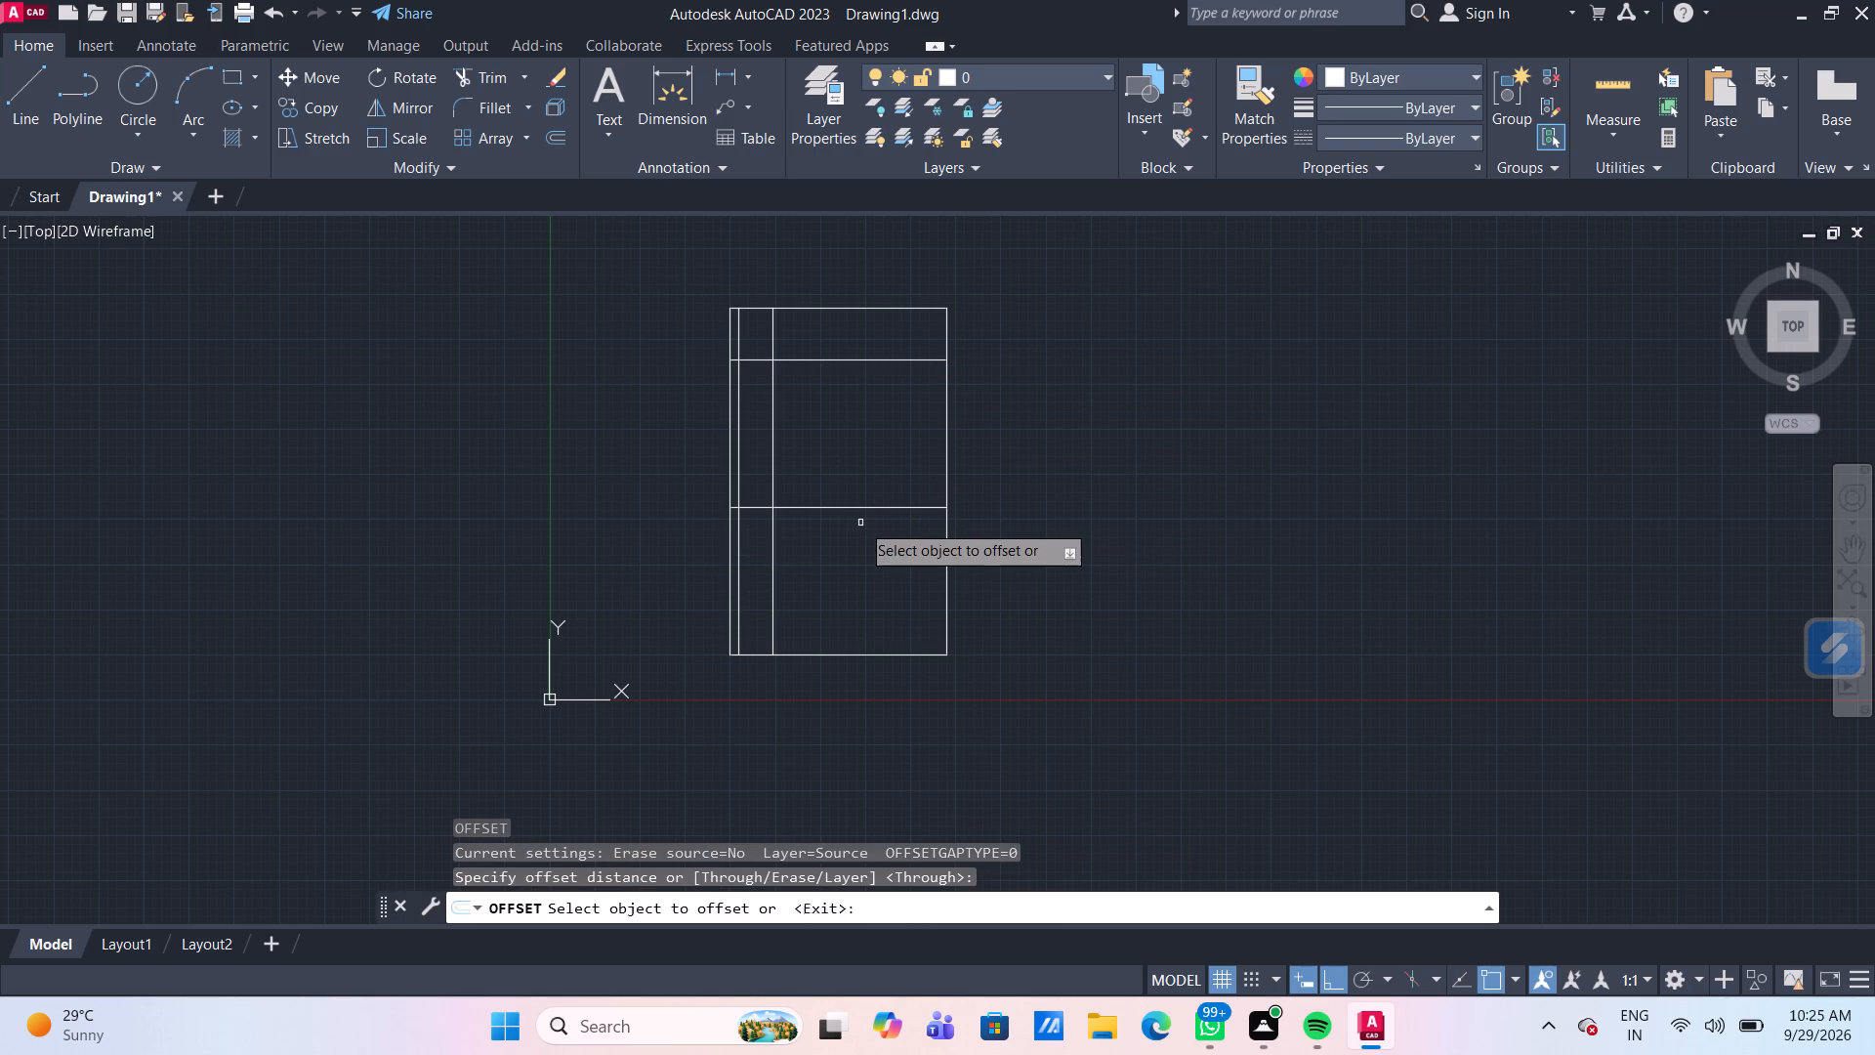
pyautogui.click(884, 654)
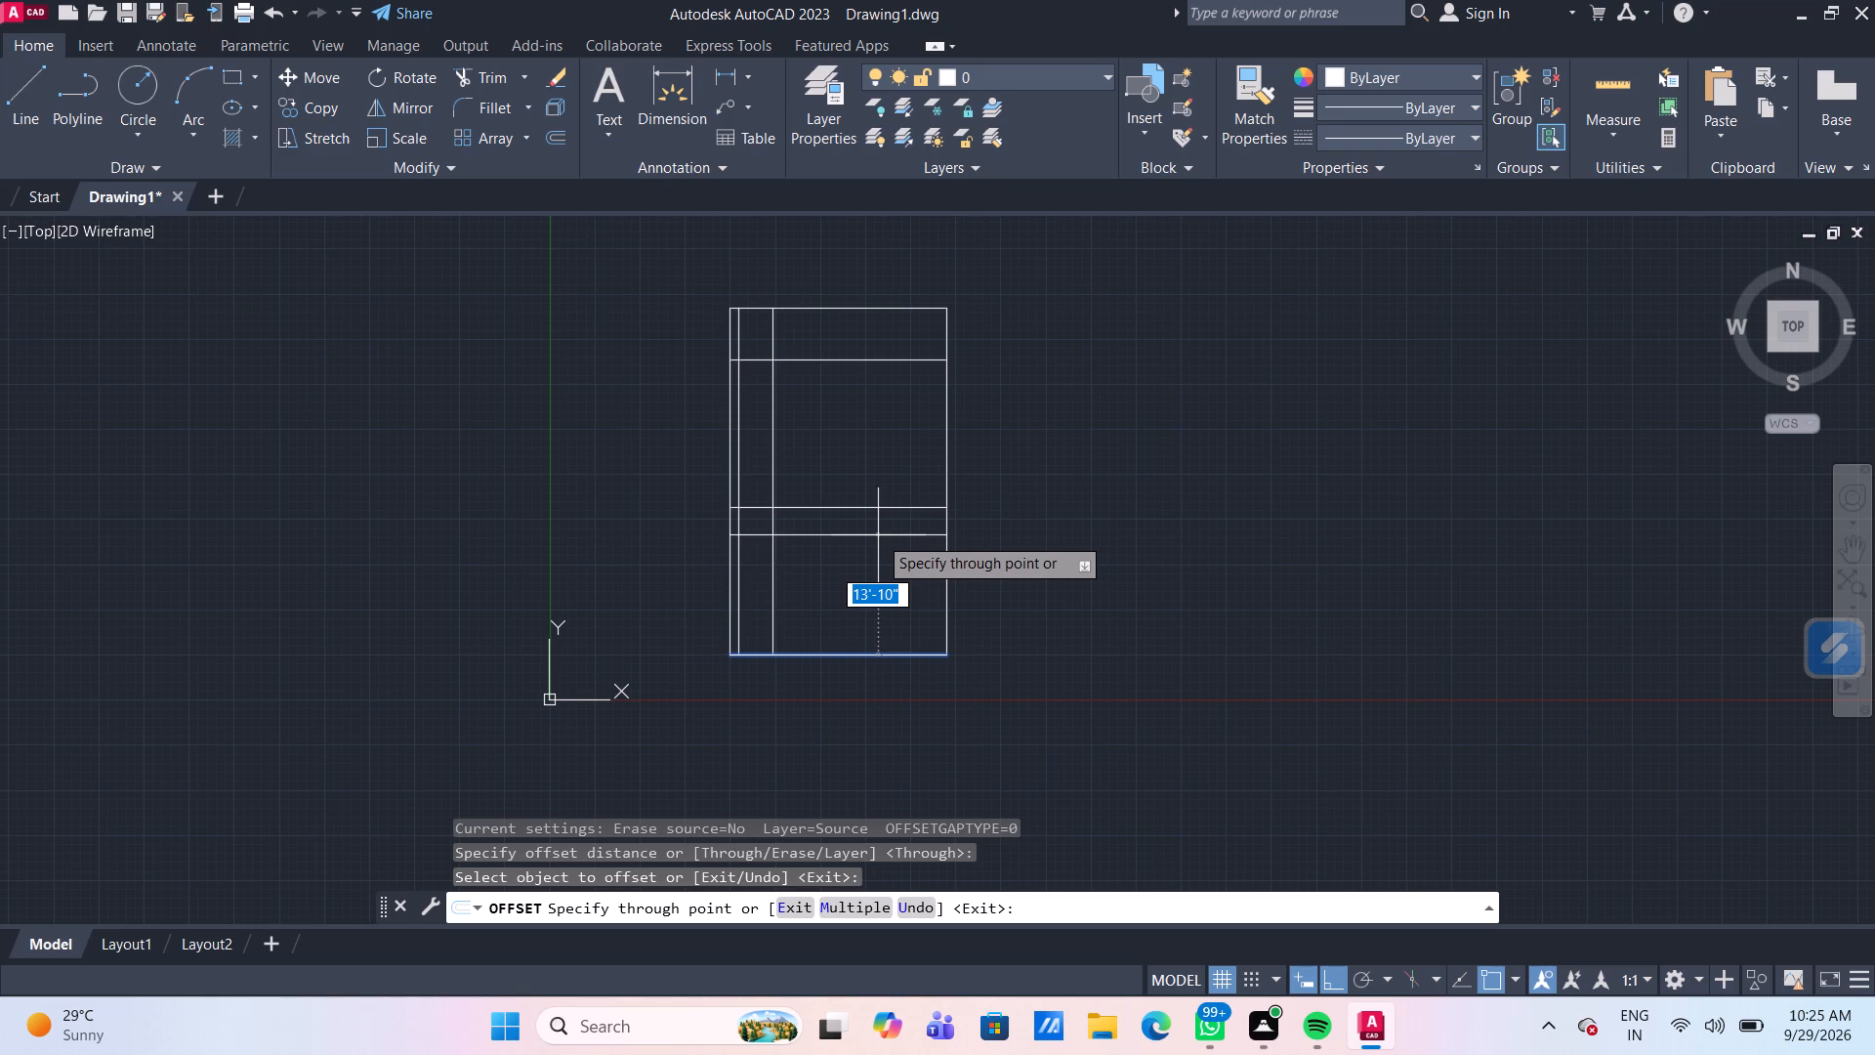
pyautogui.write("13'")
pyautogui.press('Return')
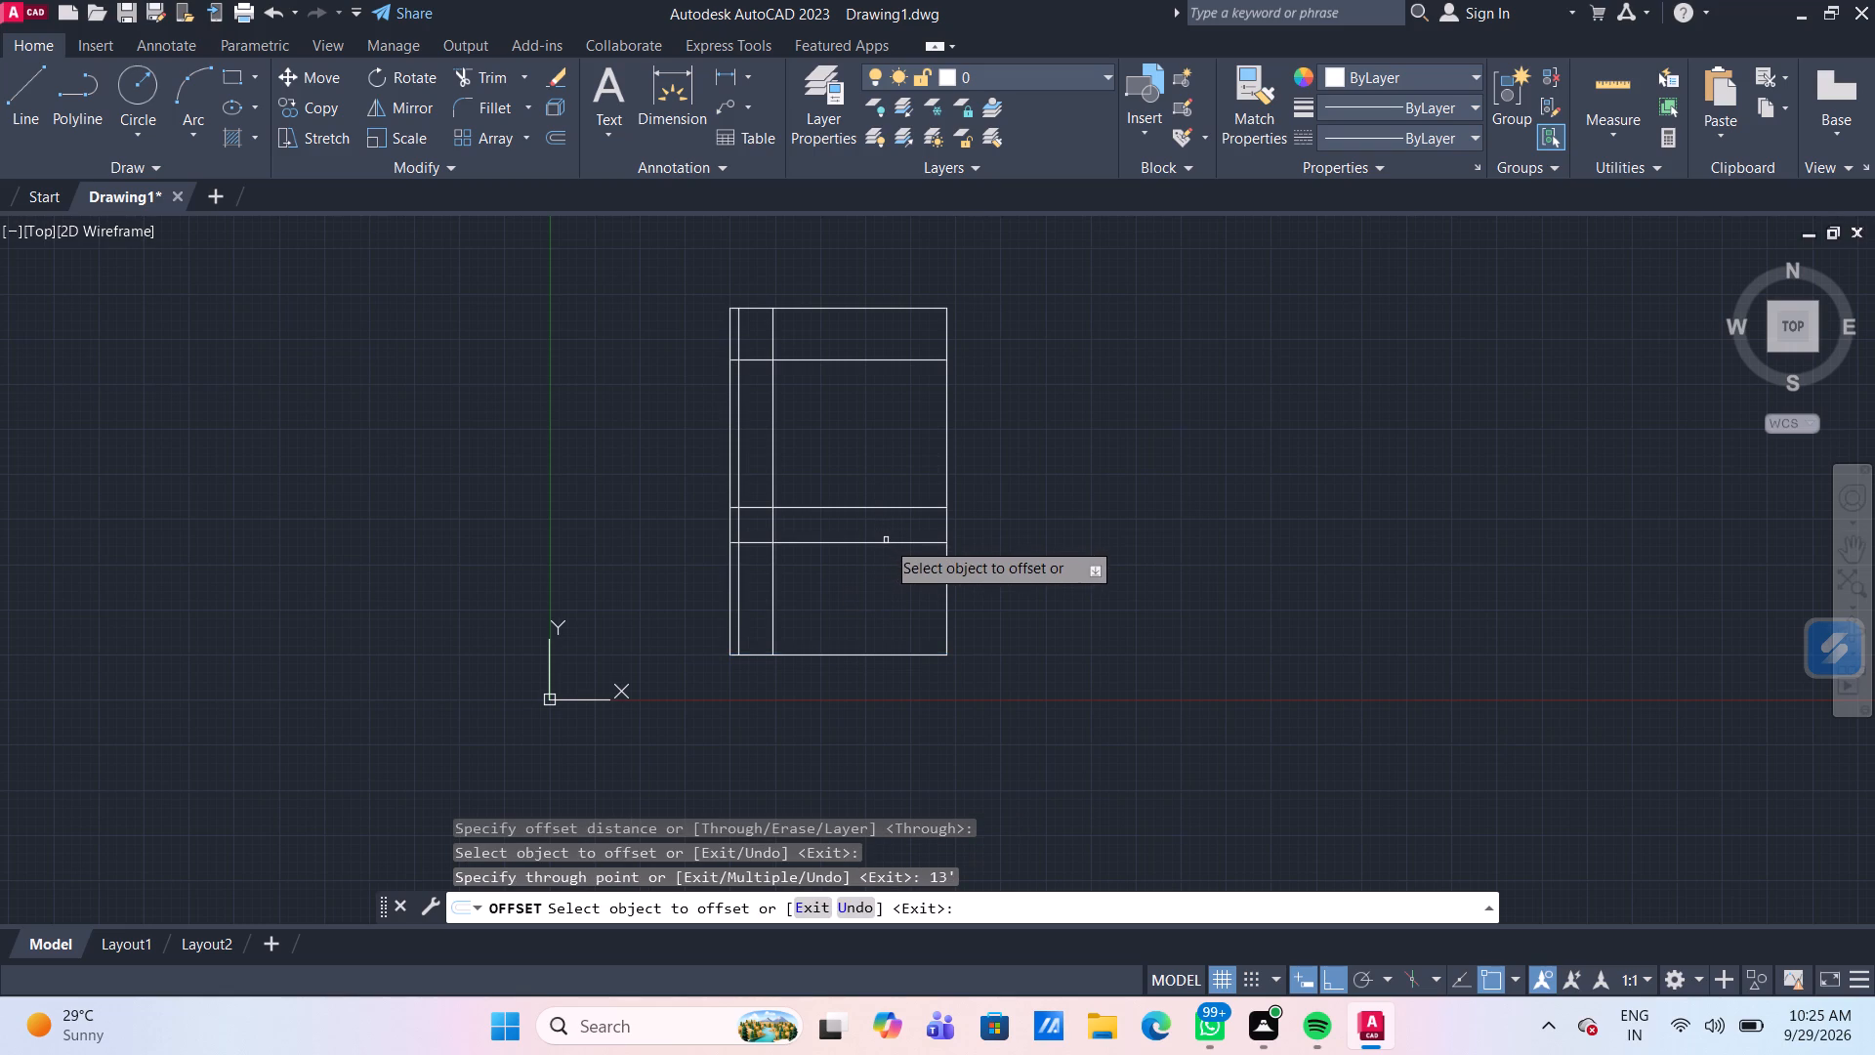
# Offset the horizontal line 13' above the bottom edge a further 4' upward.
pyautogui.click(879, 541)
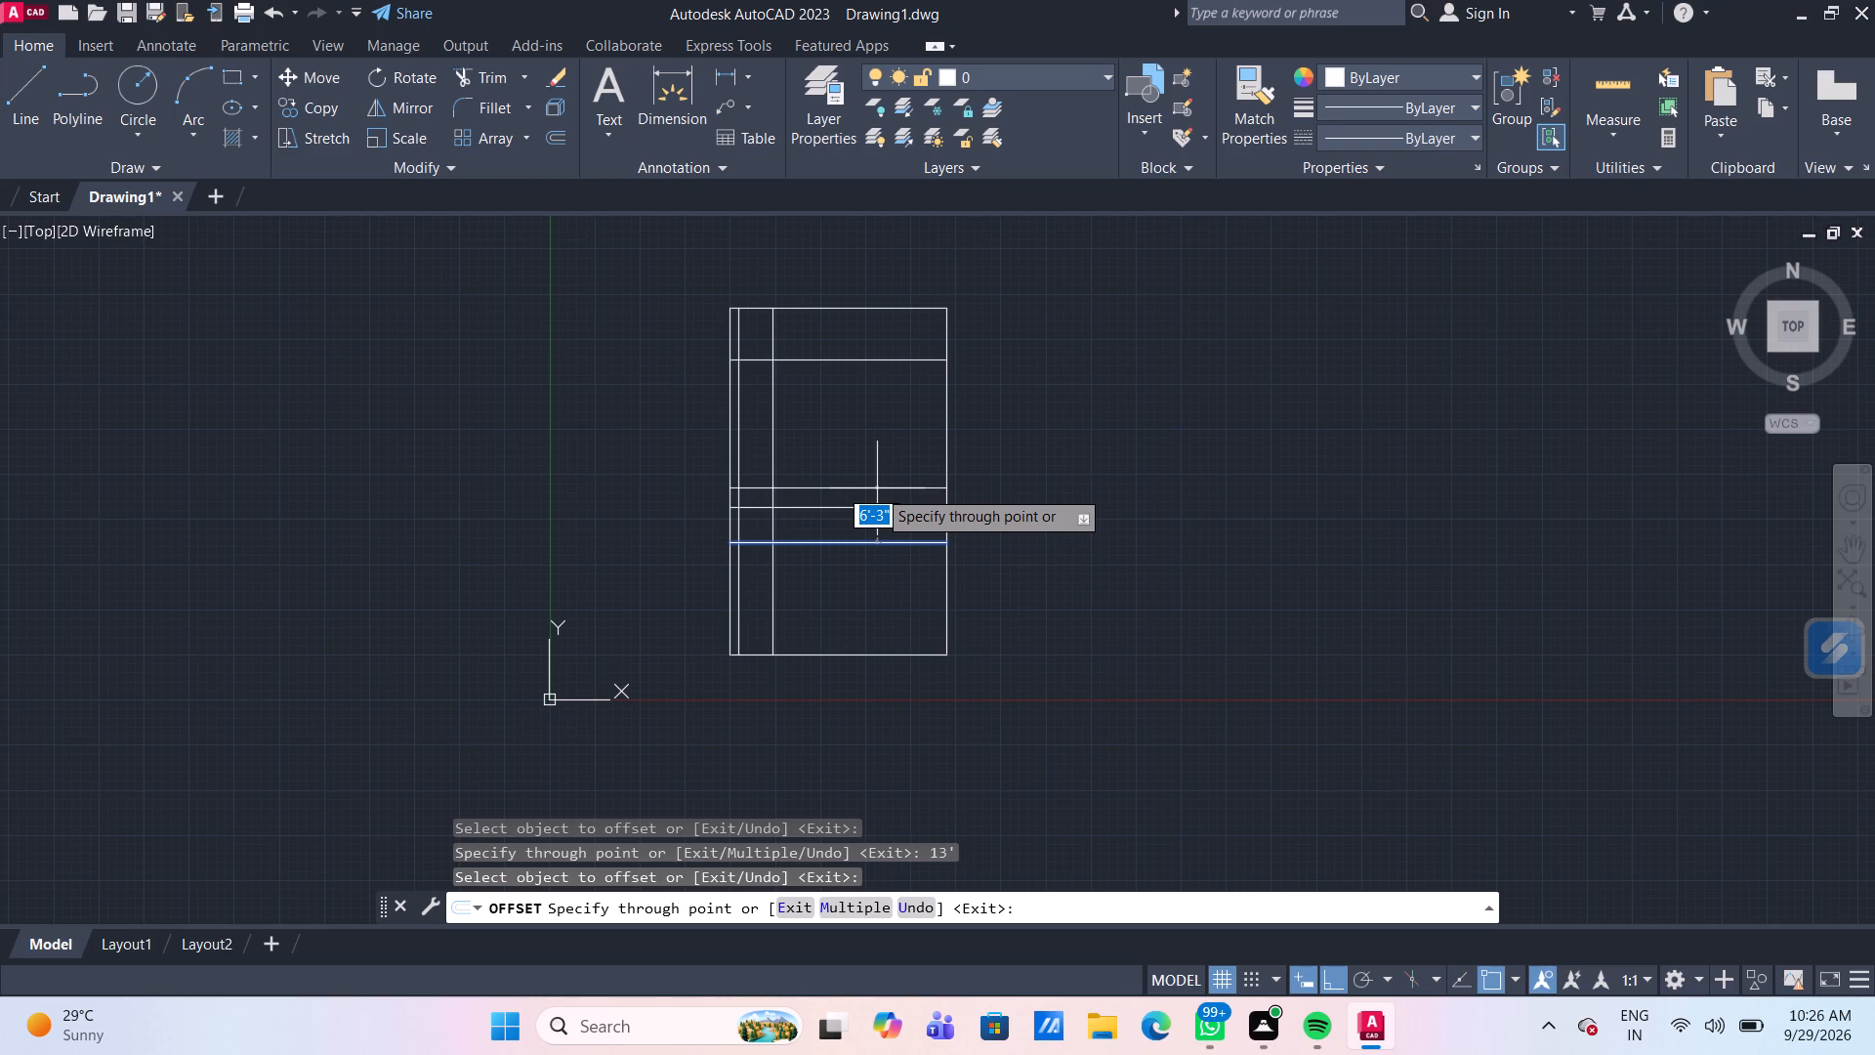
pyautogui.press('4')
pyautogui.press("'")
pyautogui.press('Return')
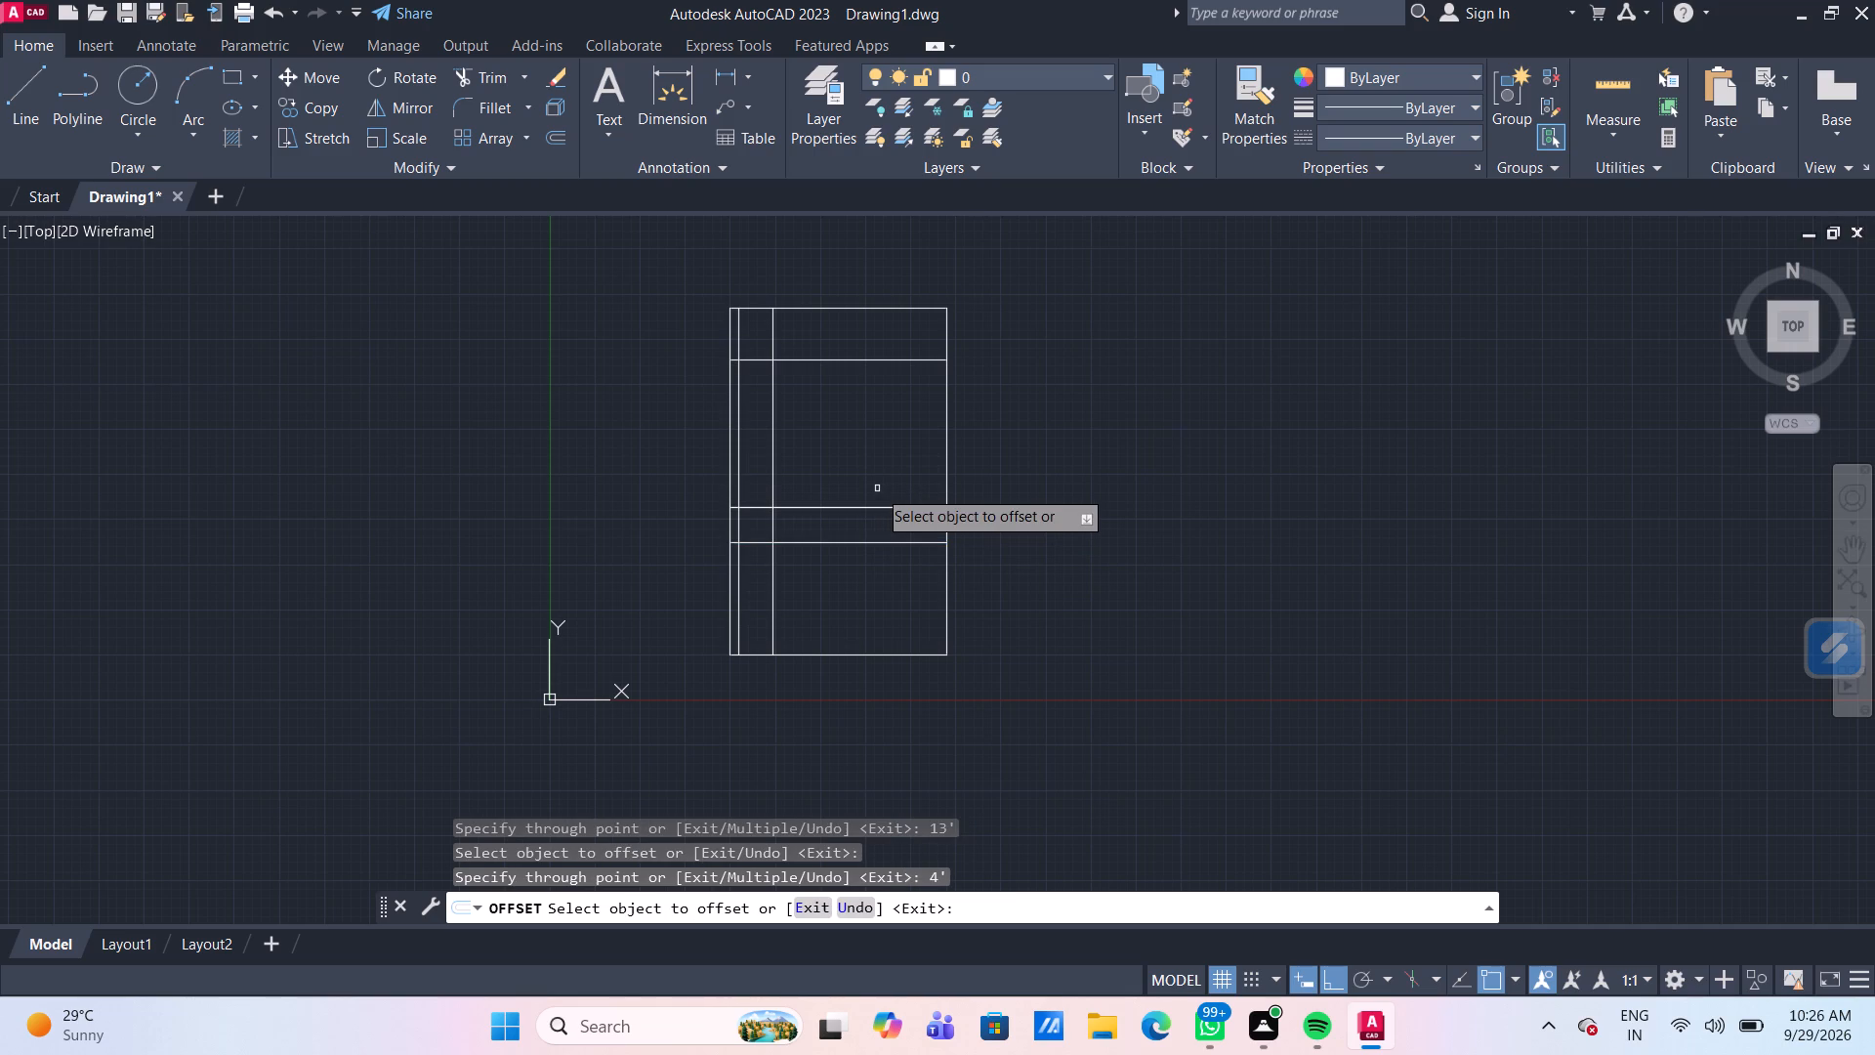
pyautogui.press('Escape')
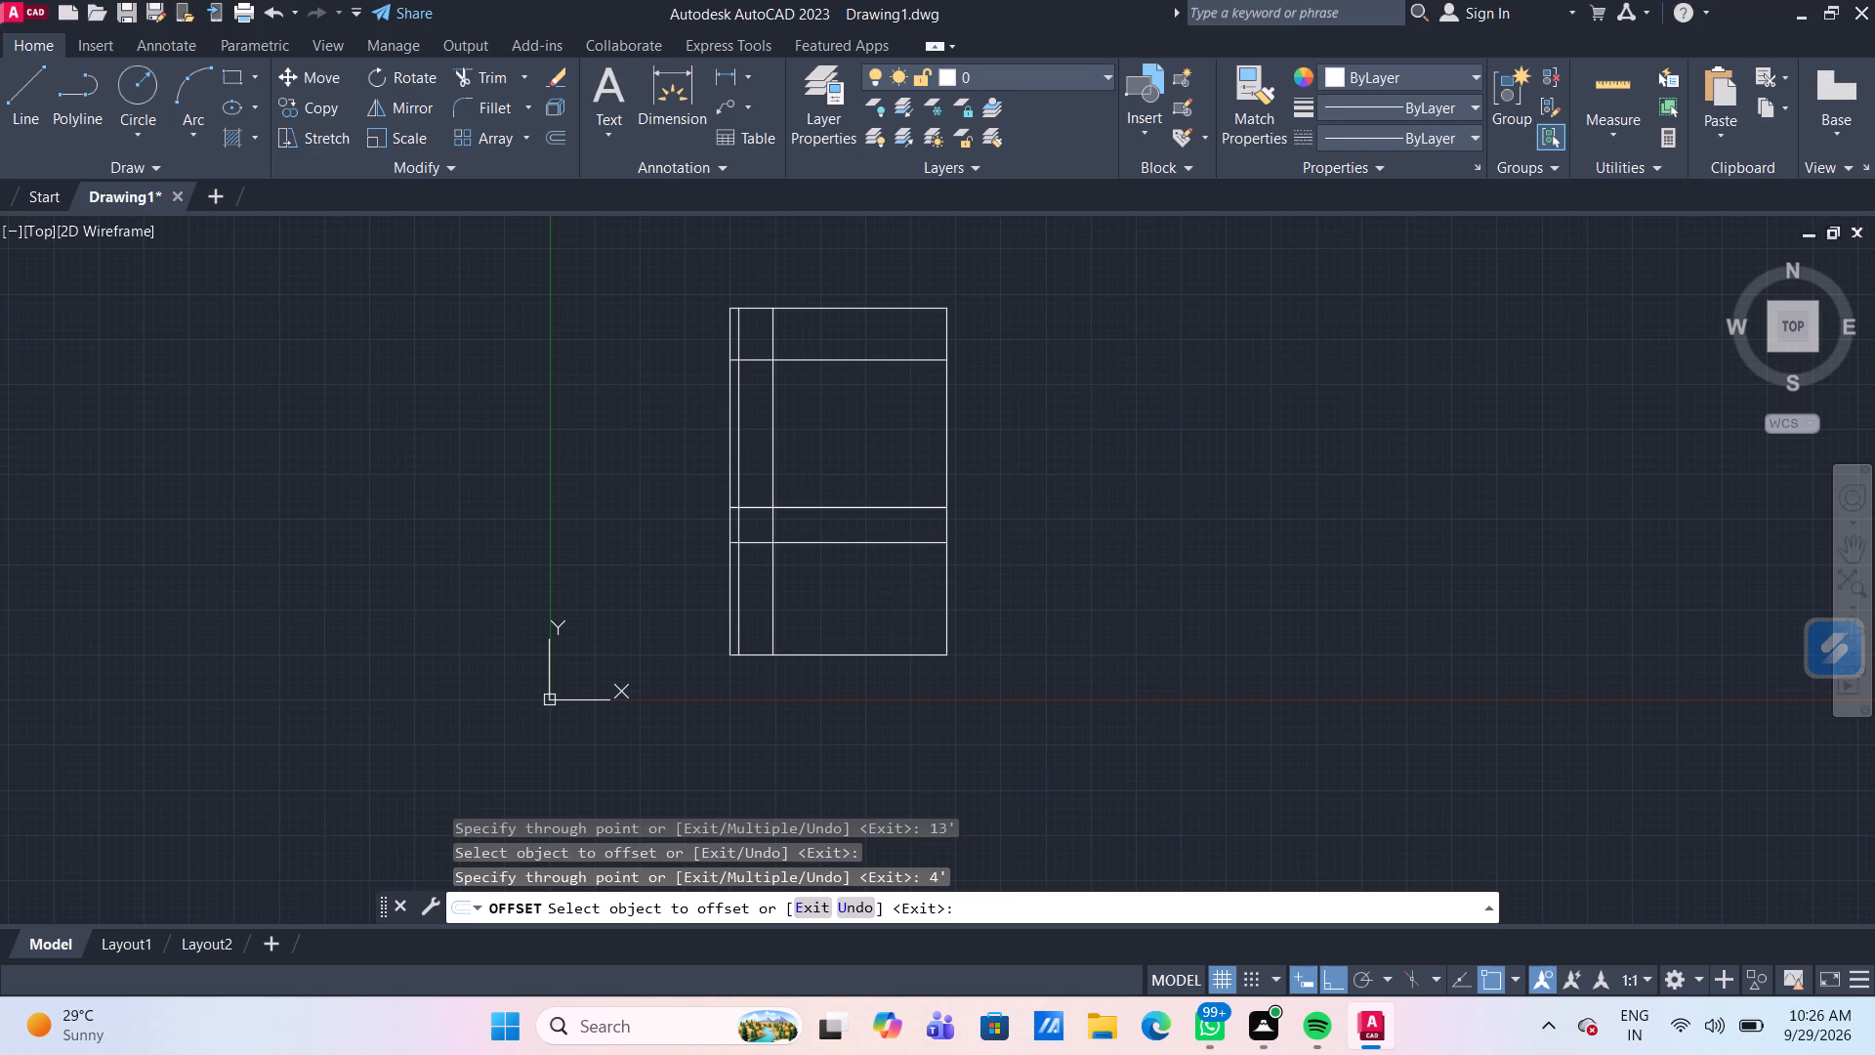
# Erase the horizontal lines 13' and 17' above the bottom edge, including the overlapping duplicate.
pyautogui.click(889, 598)
pyautogui.click(851, 481)
pyautogui.press('Delete')
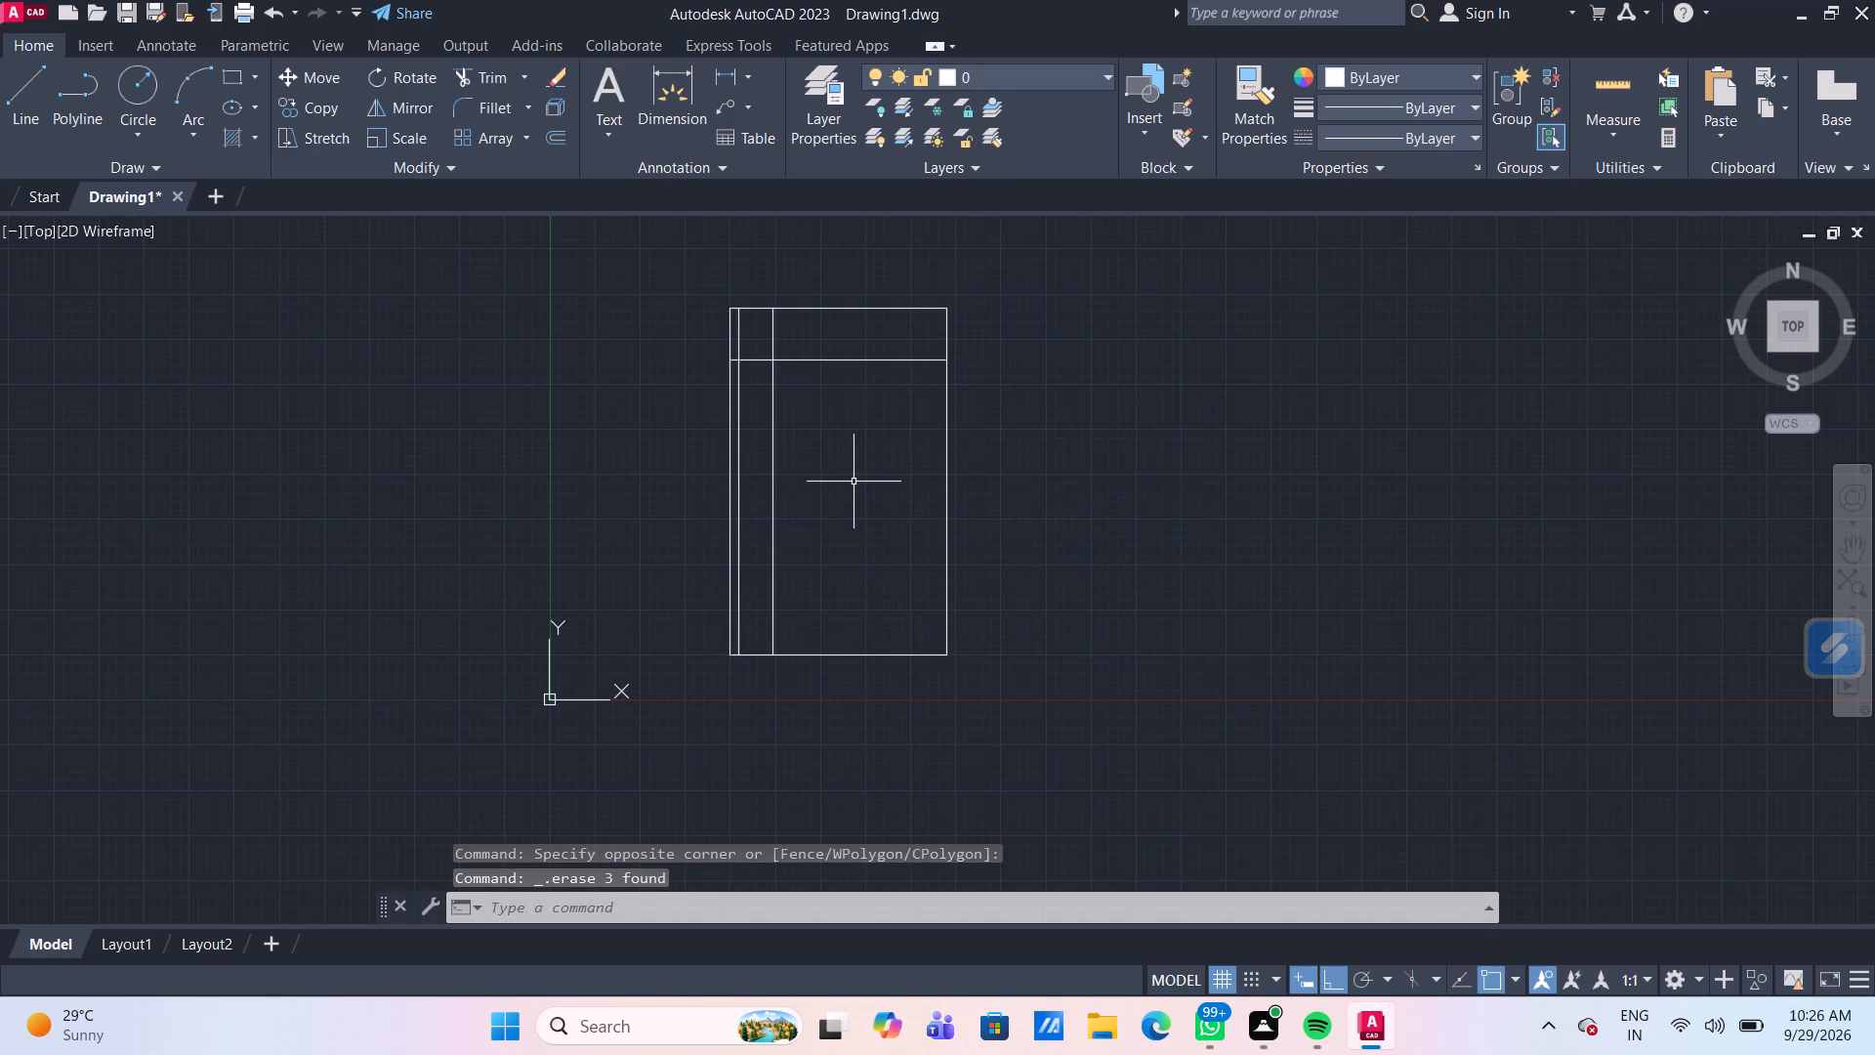
# Offset the rectangle's bottom edge 14' upward using the Through option, and offset that new line another 4' upward.
pyautogui.press('o')
pyautogui.press('Return')
pyautogui.press('Return')
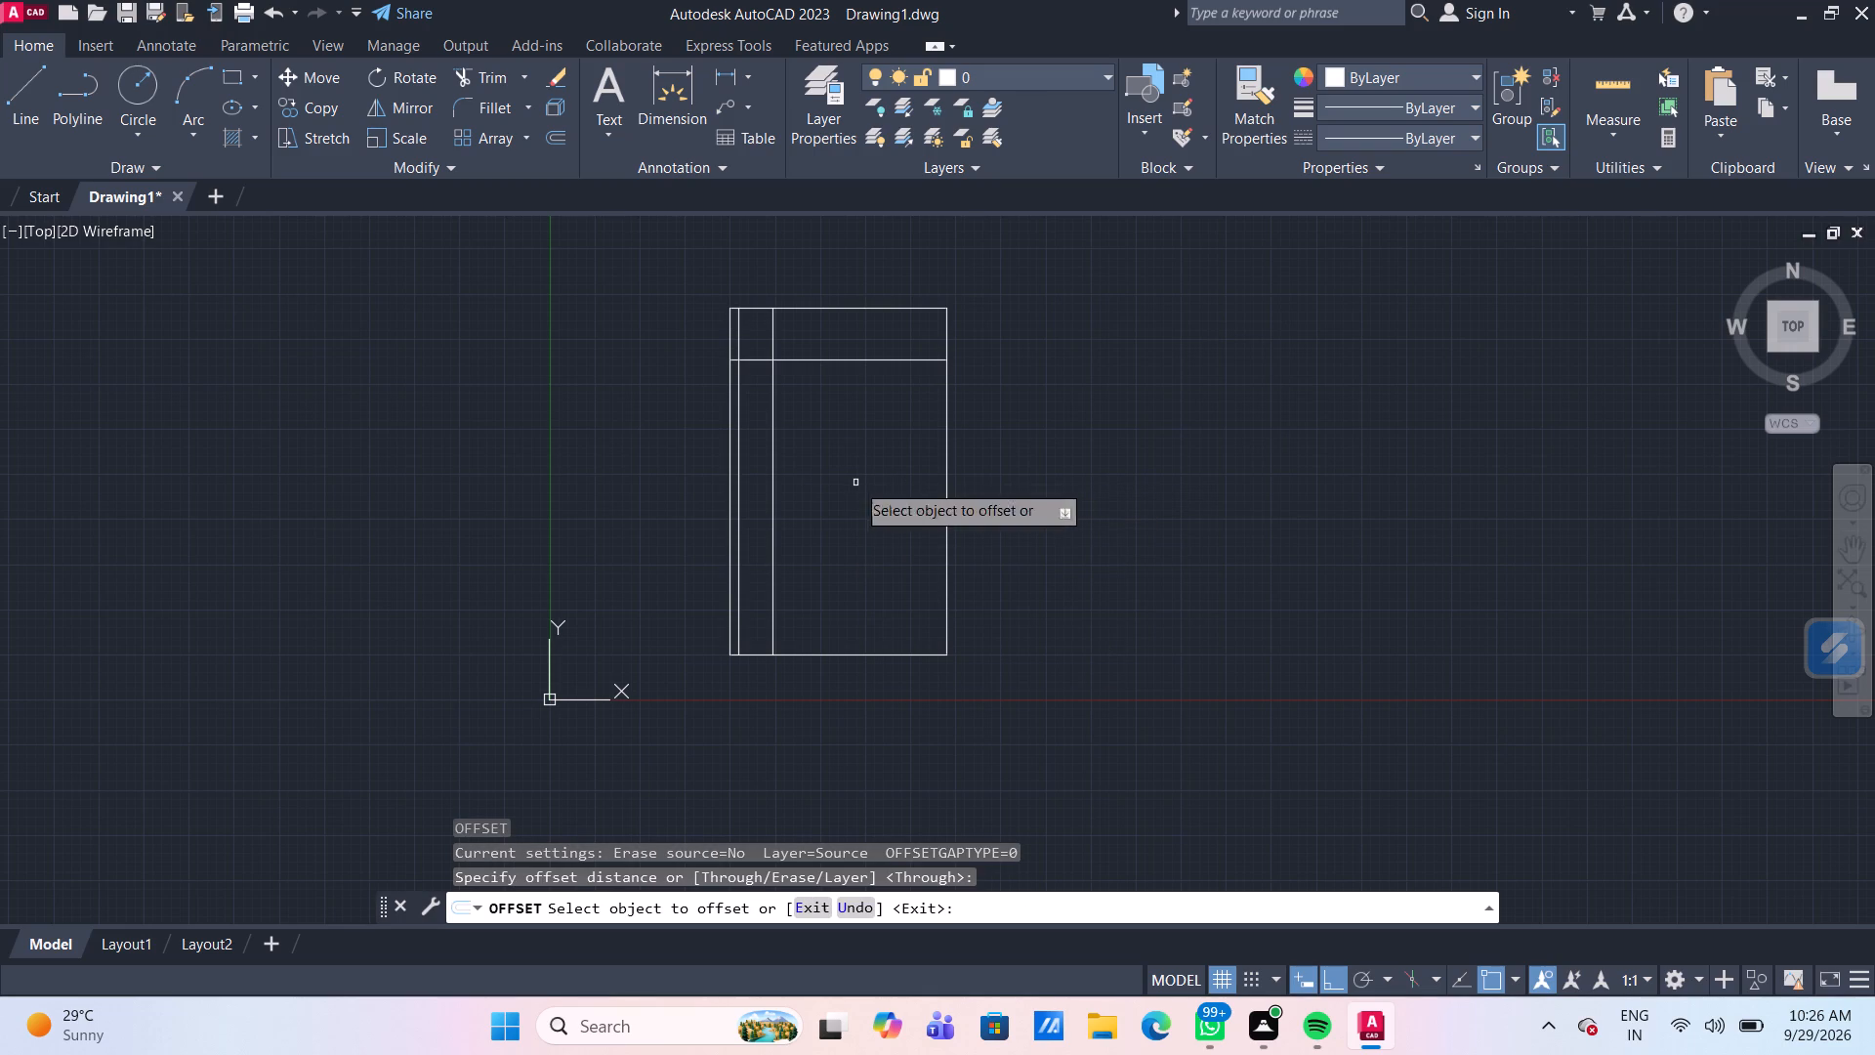
pyautogui.click(894, 654)
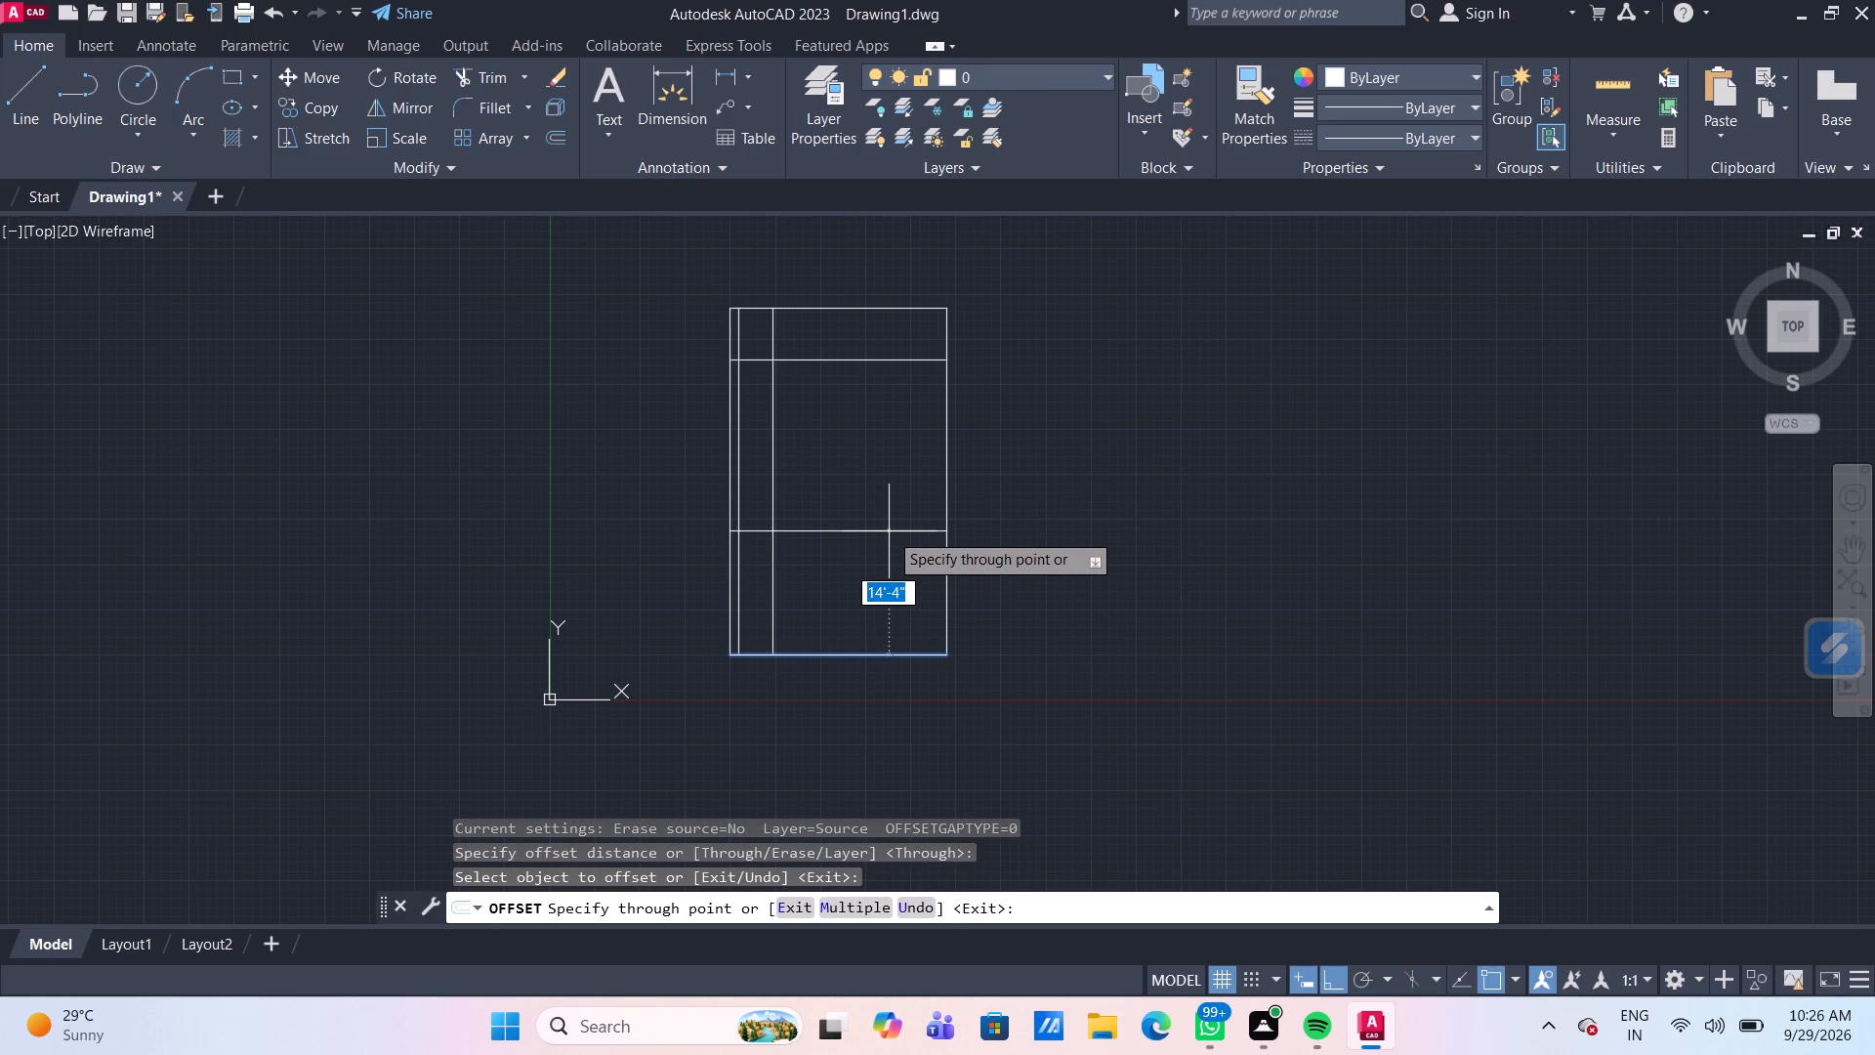
pyautogui.press('4')
pyautogui.press('BackSpace')
pyautogui.write("14'")
pyautogui.press('Return')
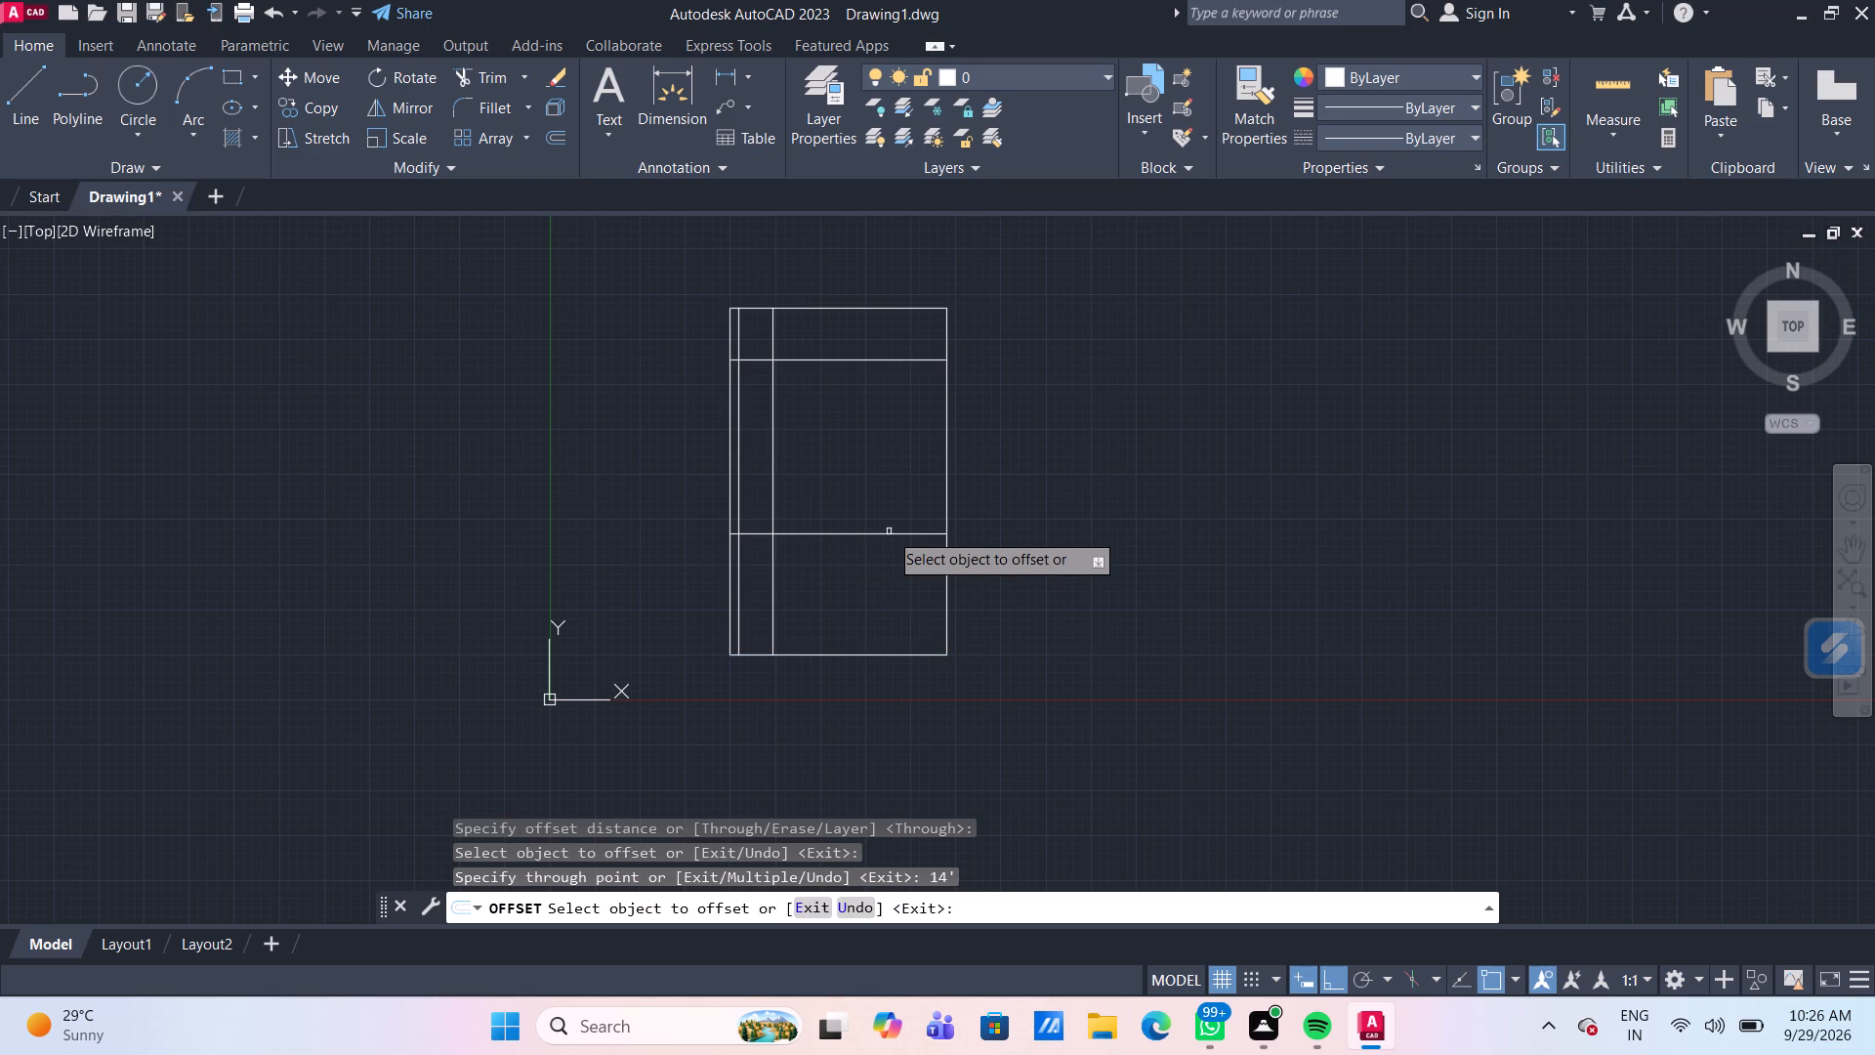
pyautogui.click(889, 534)
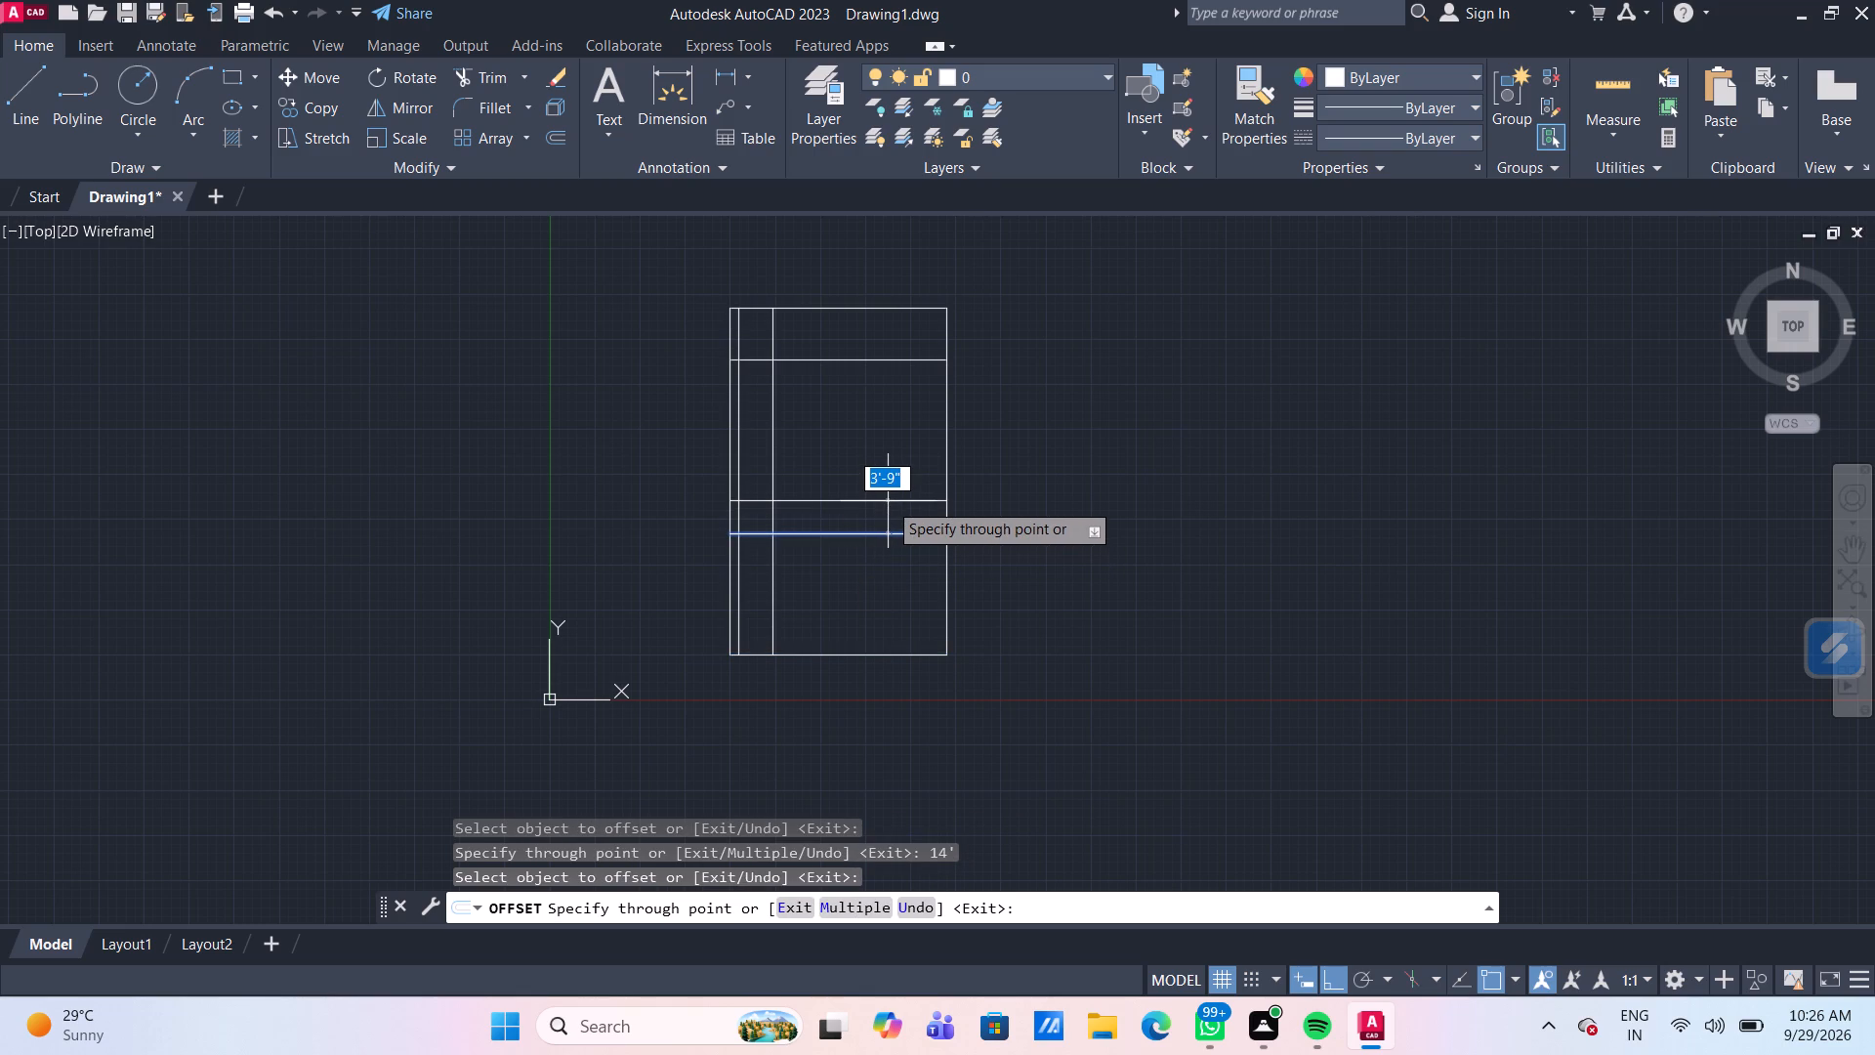
pyautogui.write("4'")
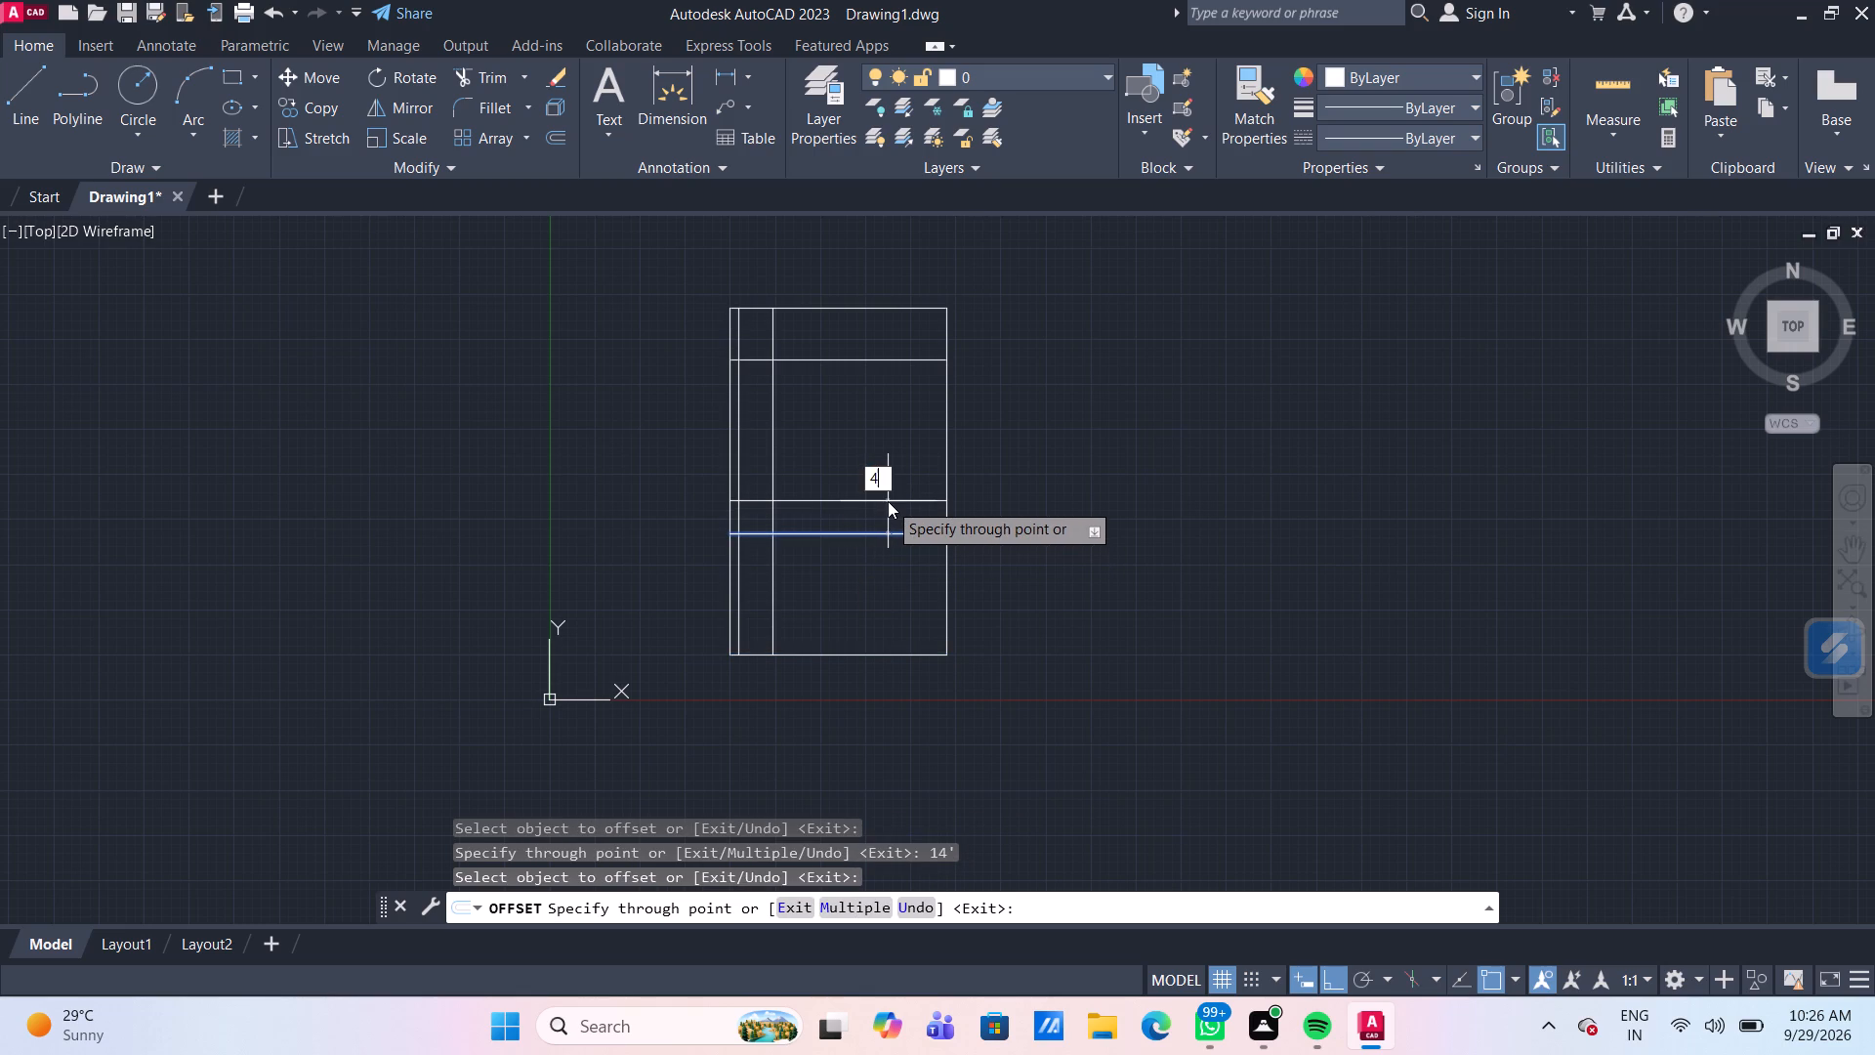
pyautogui.press('Return')
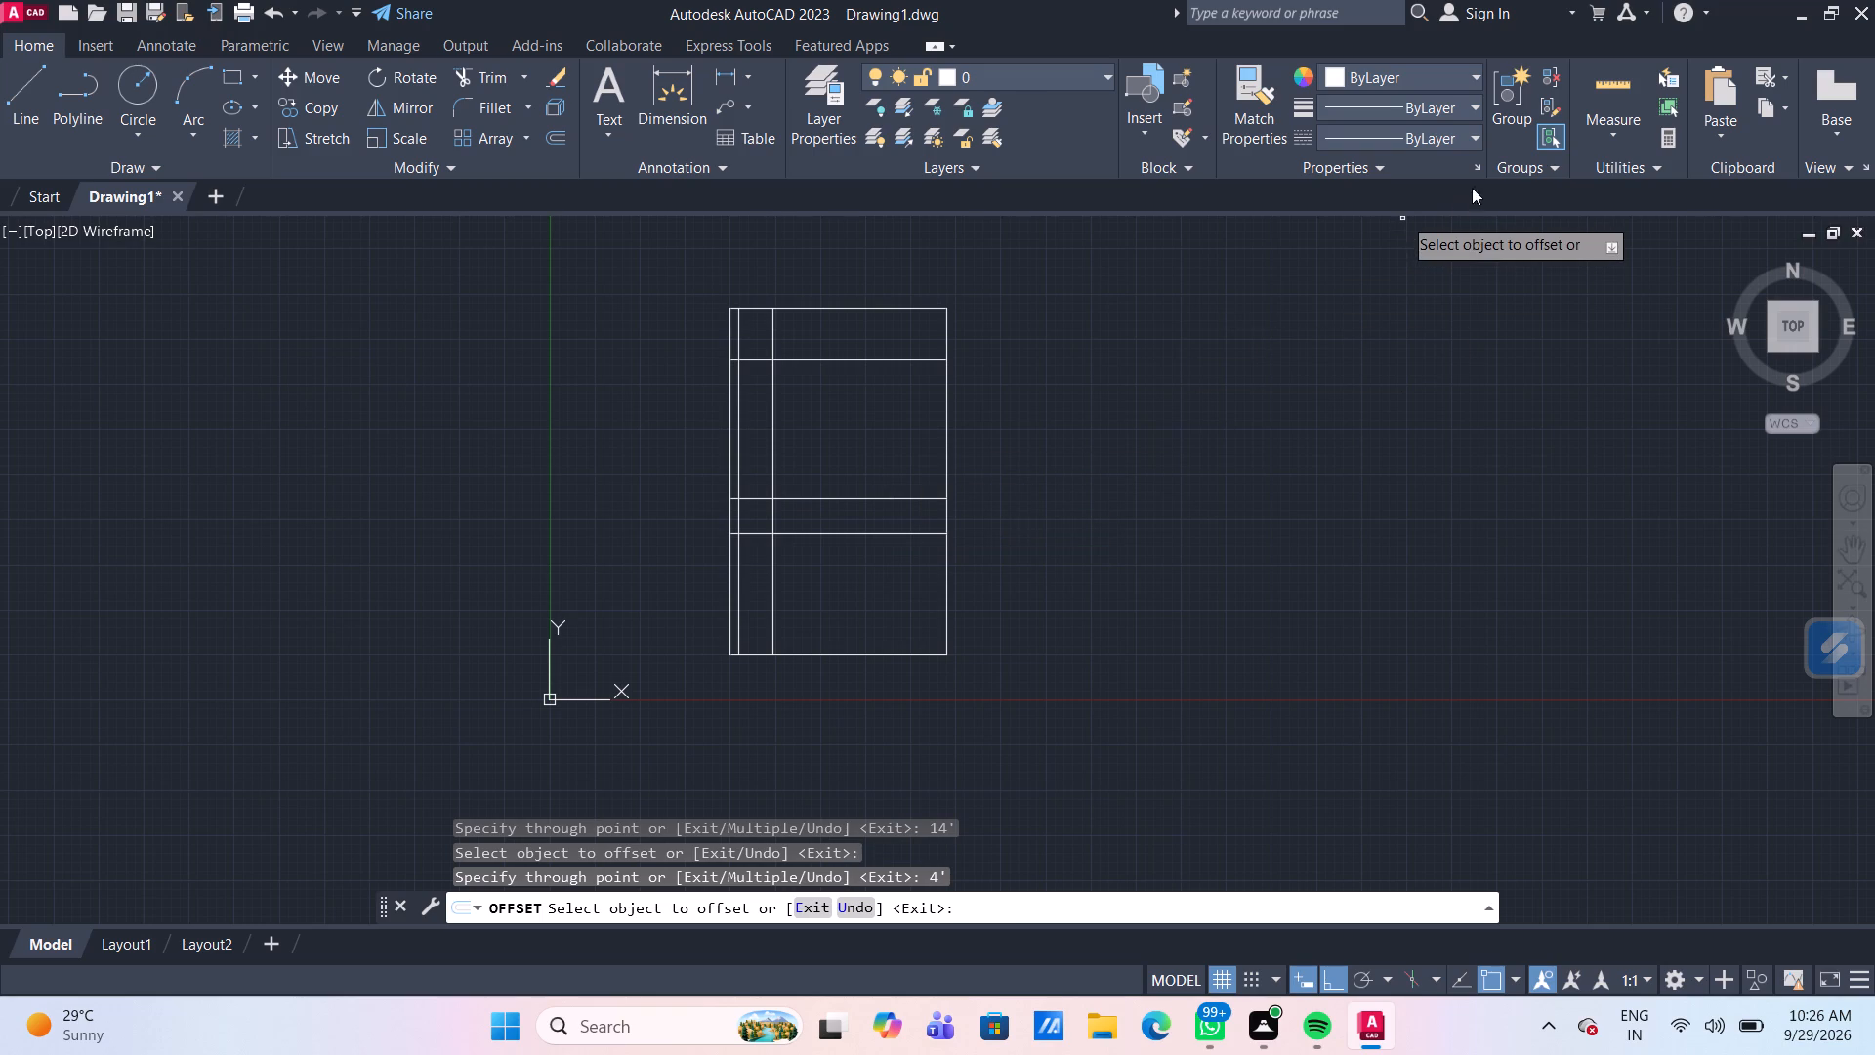
pyautogui.press('Escape')
# Quick-measure the width and height of the large space just above the bottom edge.
pyautogui.click(1625, 93)
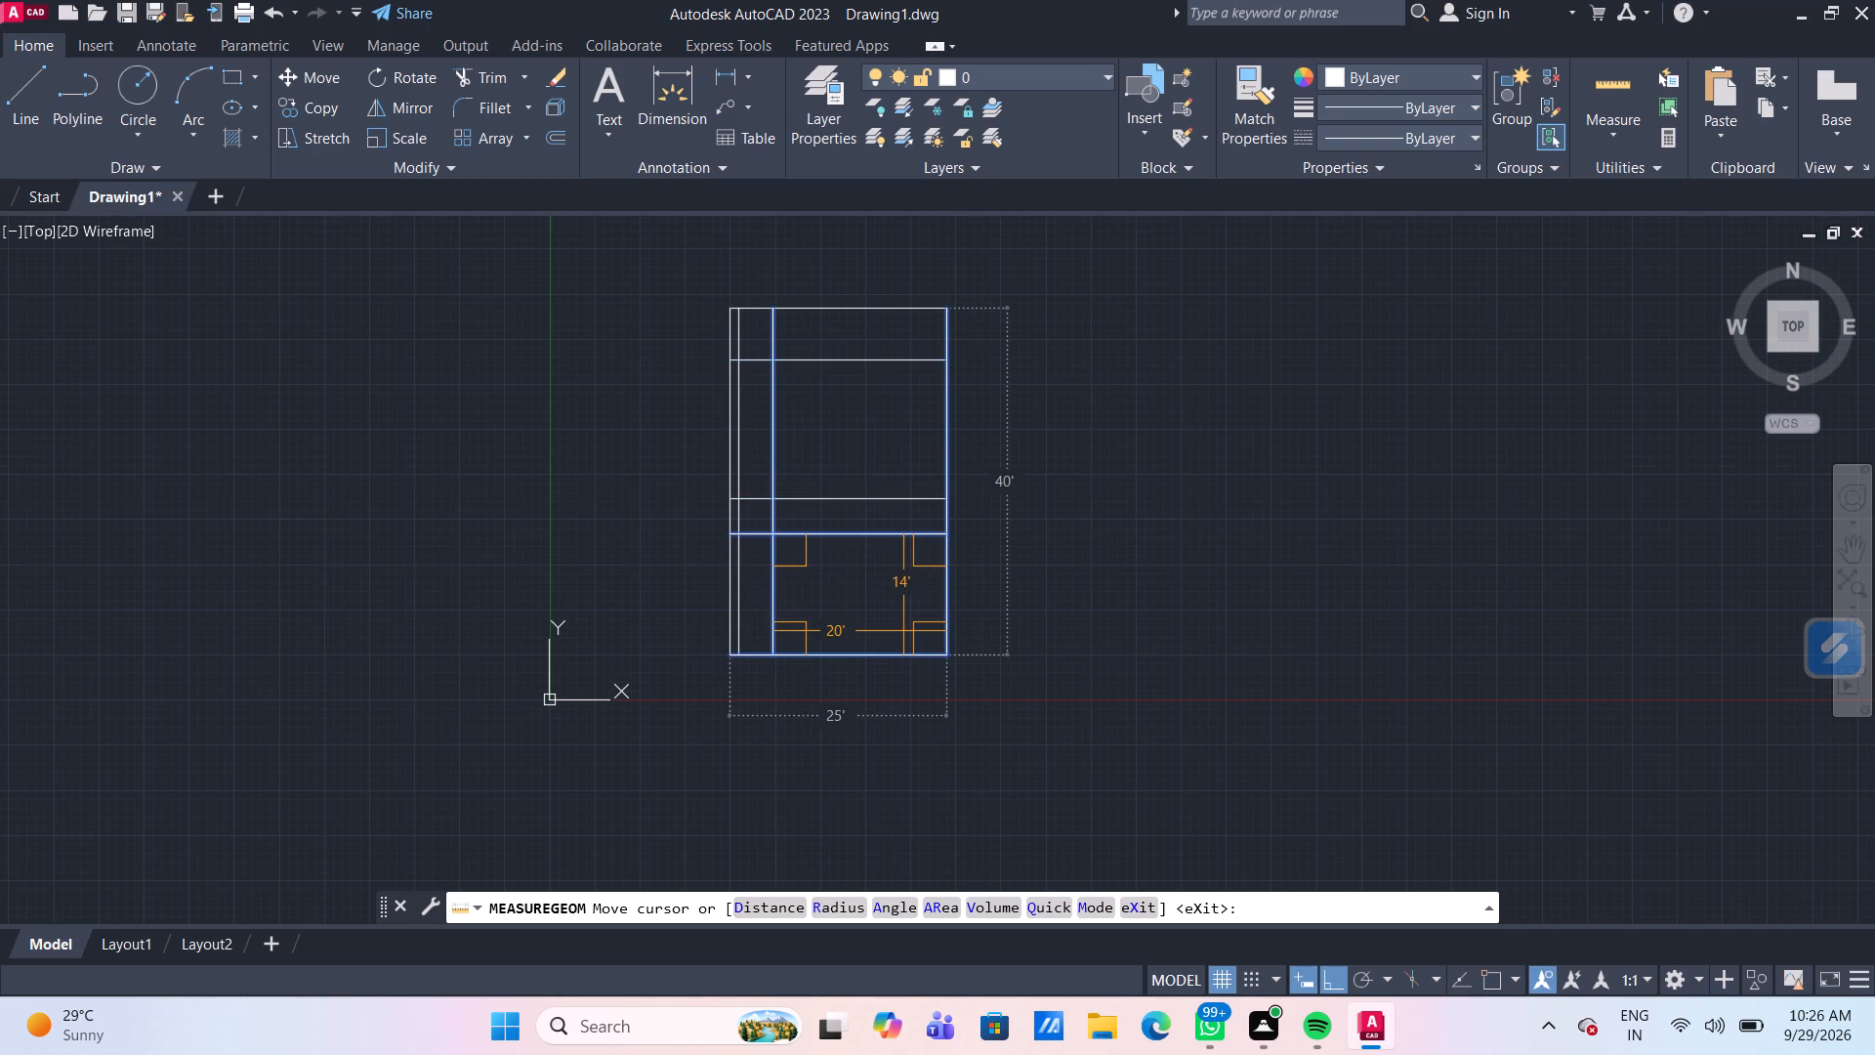
pyautogui.press('Escape')
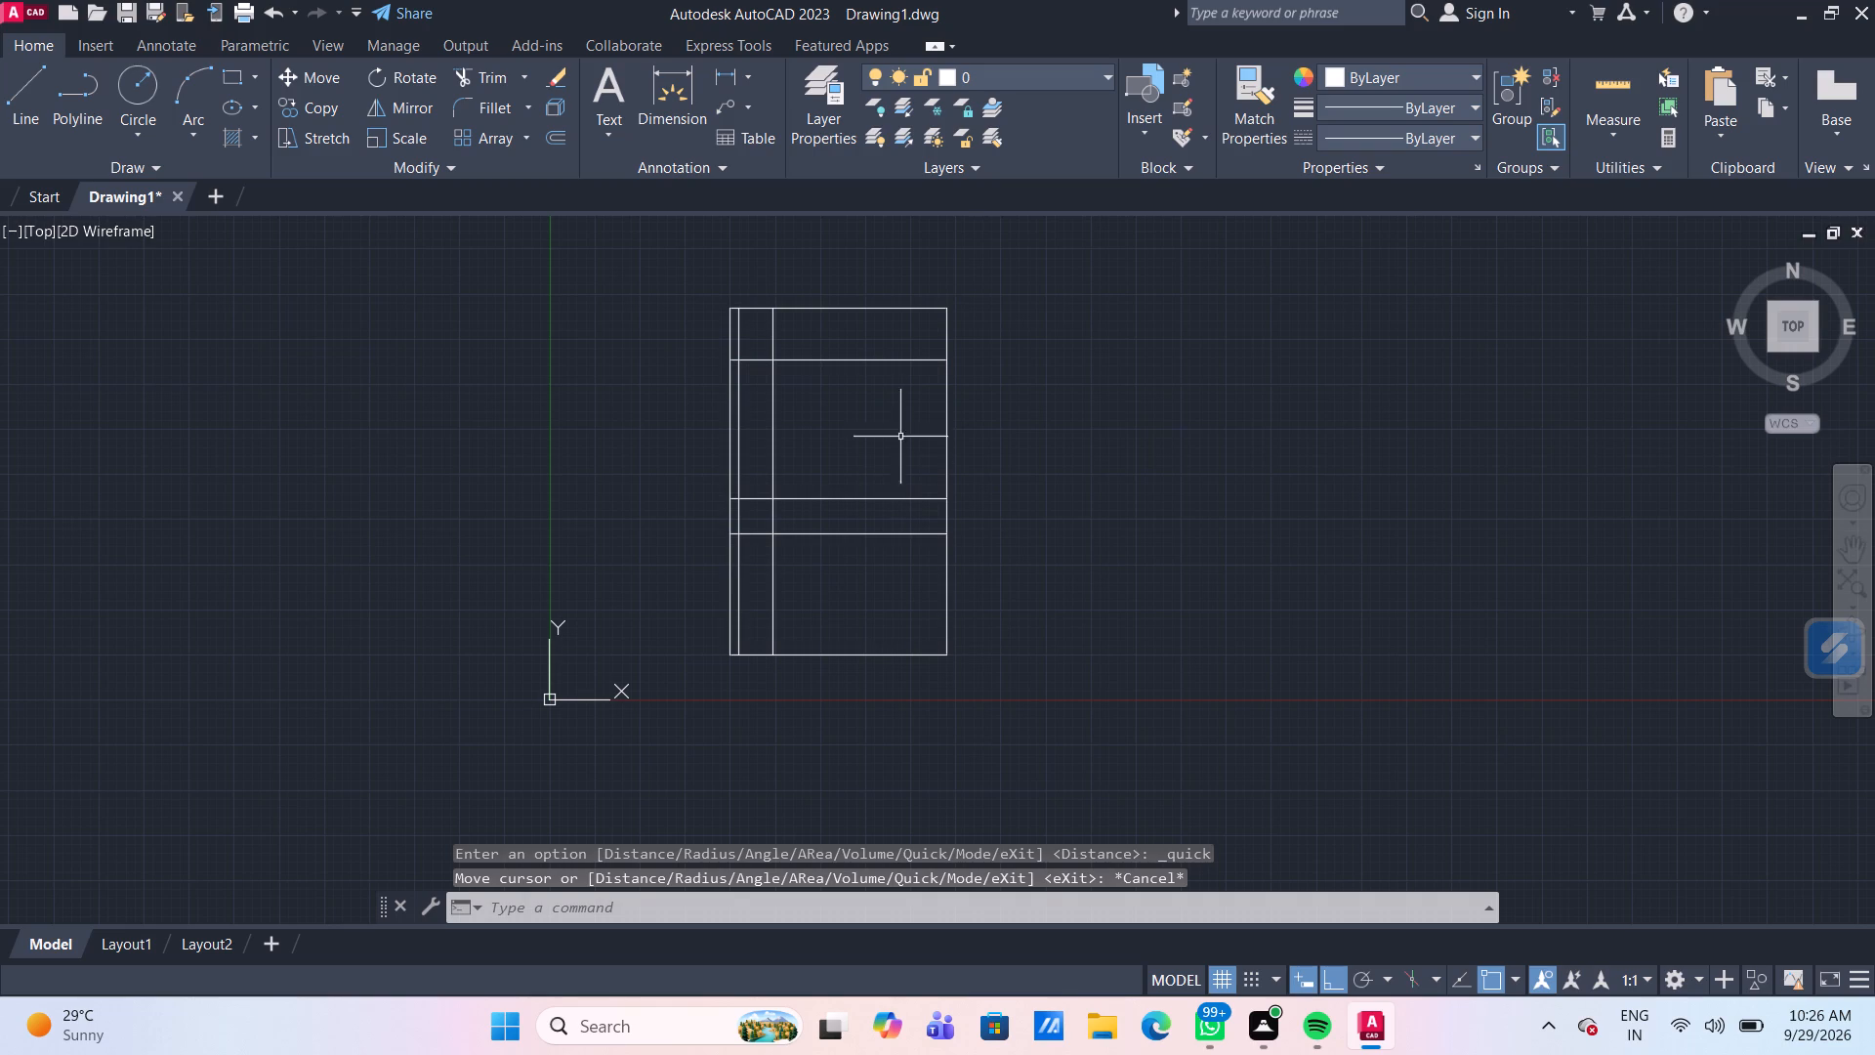
# Trim both inner vertical lines above the uppermost interior horizontal line, plus that horizontal line's segment between them.
pyautogui.scroll(1, 890, 431)
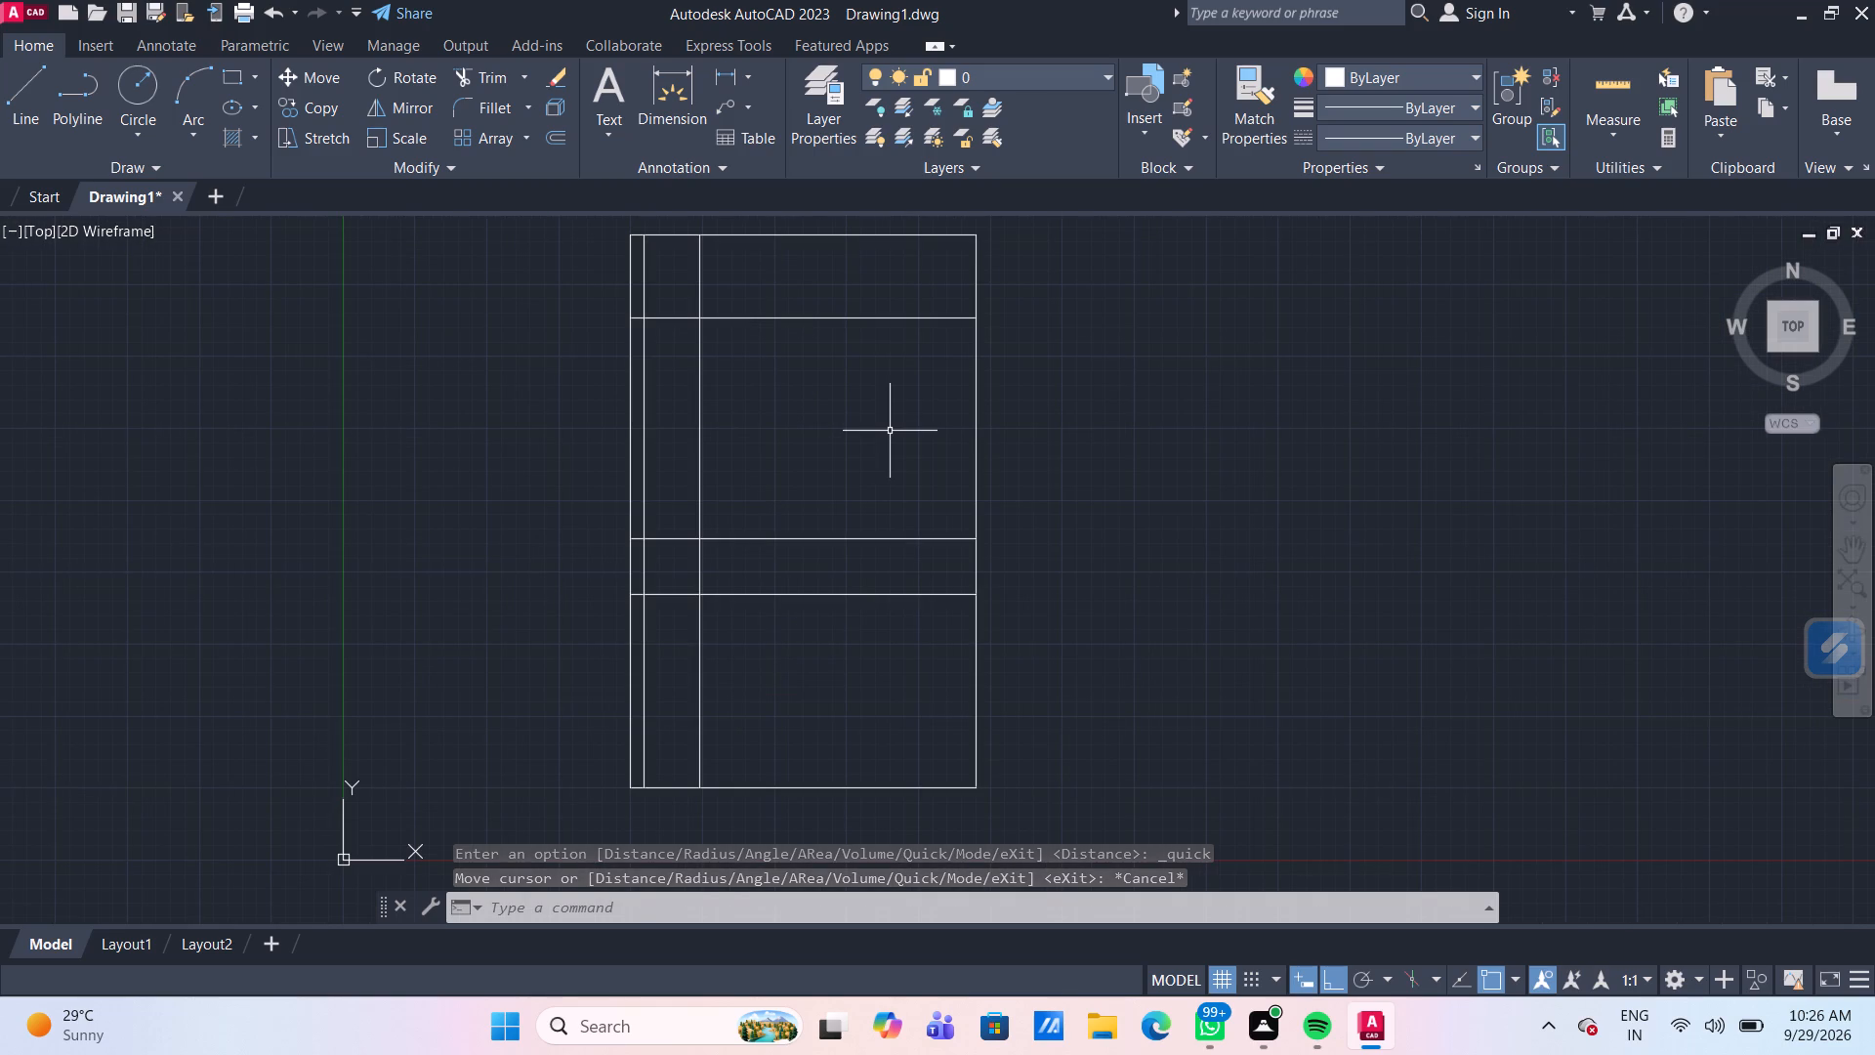
pyautogui.write('TR')
pyautogui.press('Return')
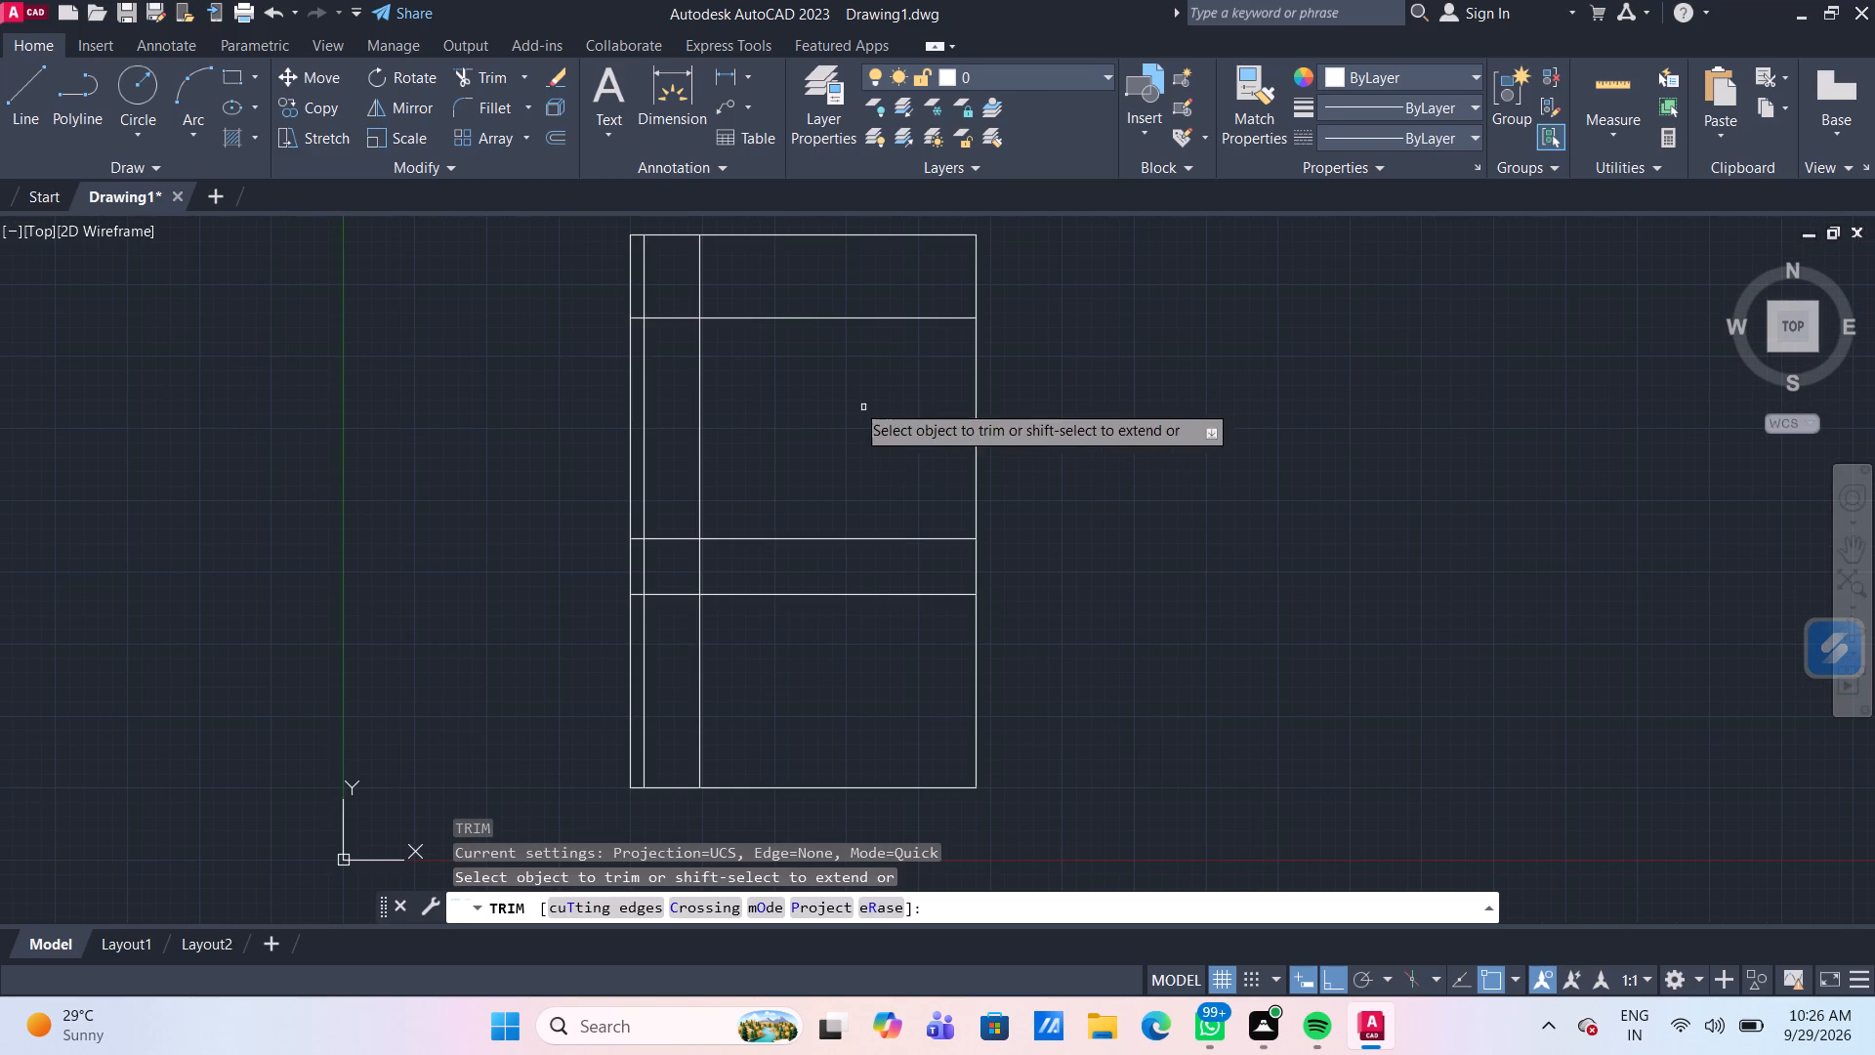
pyautogui.click(724, 274)
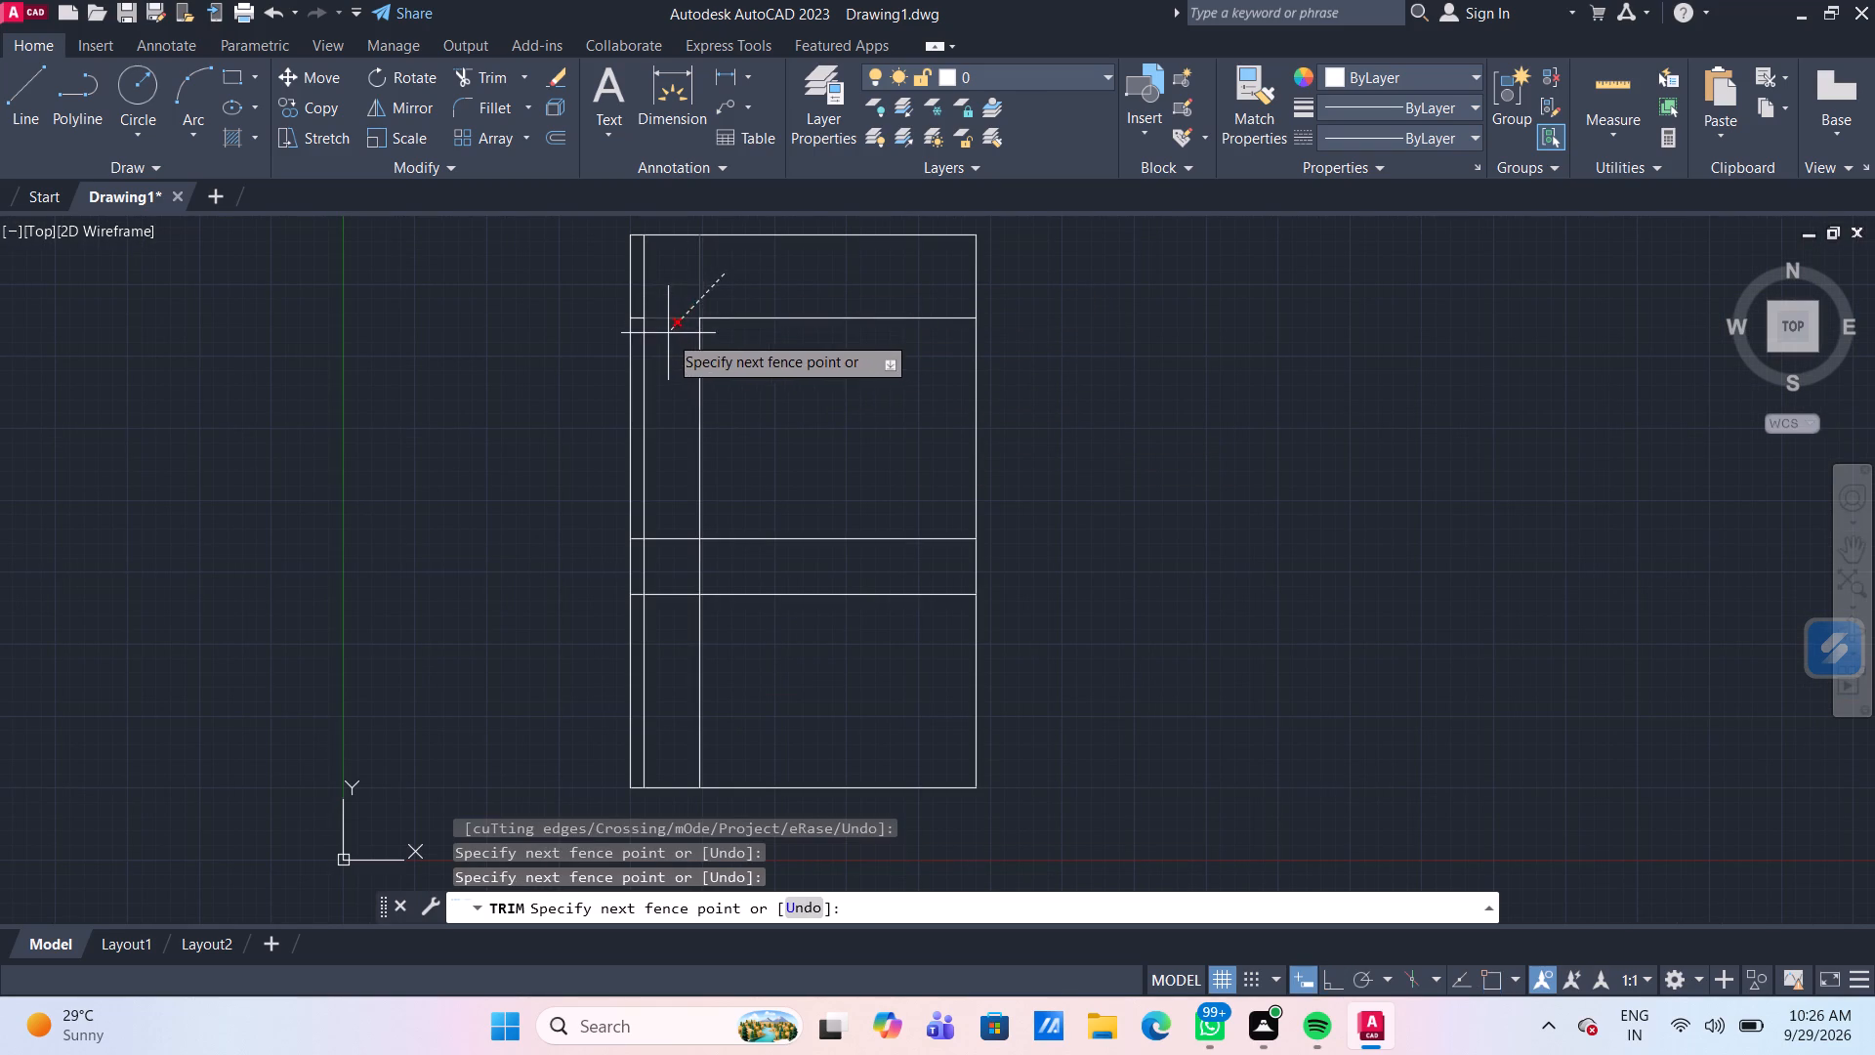
pyautogui.click(668, 334)
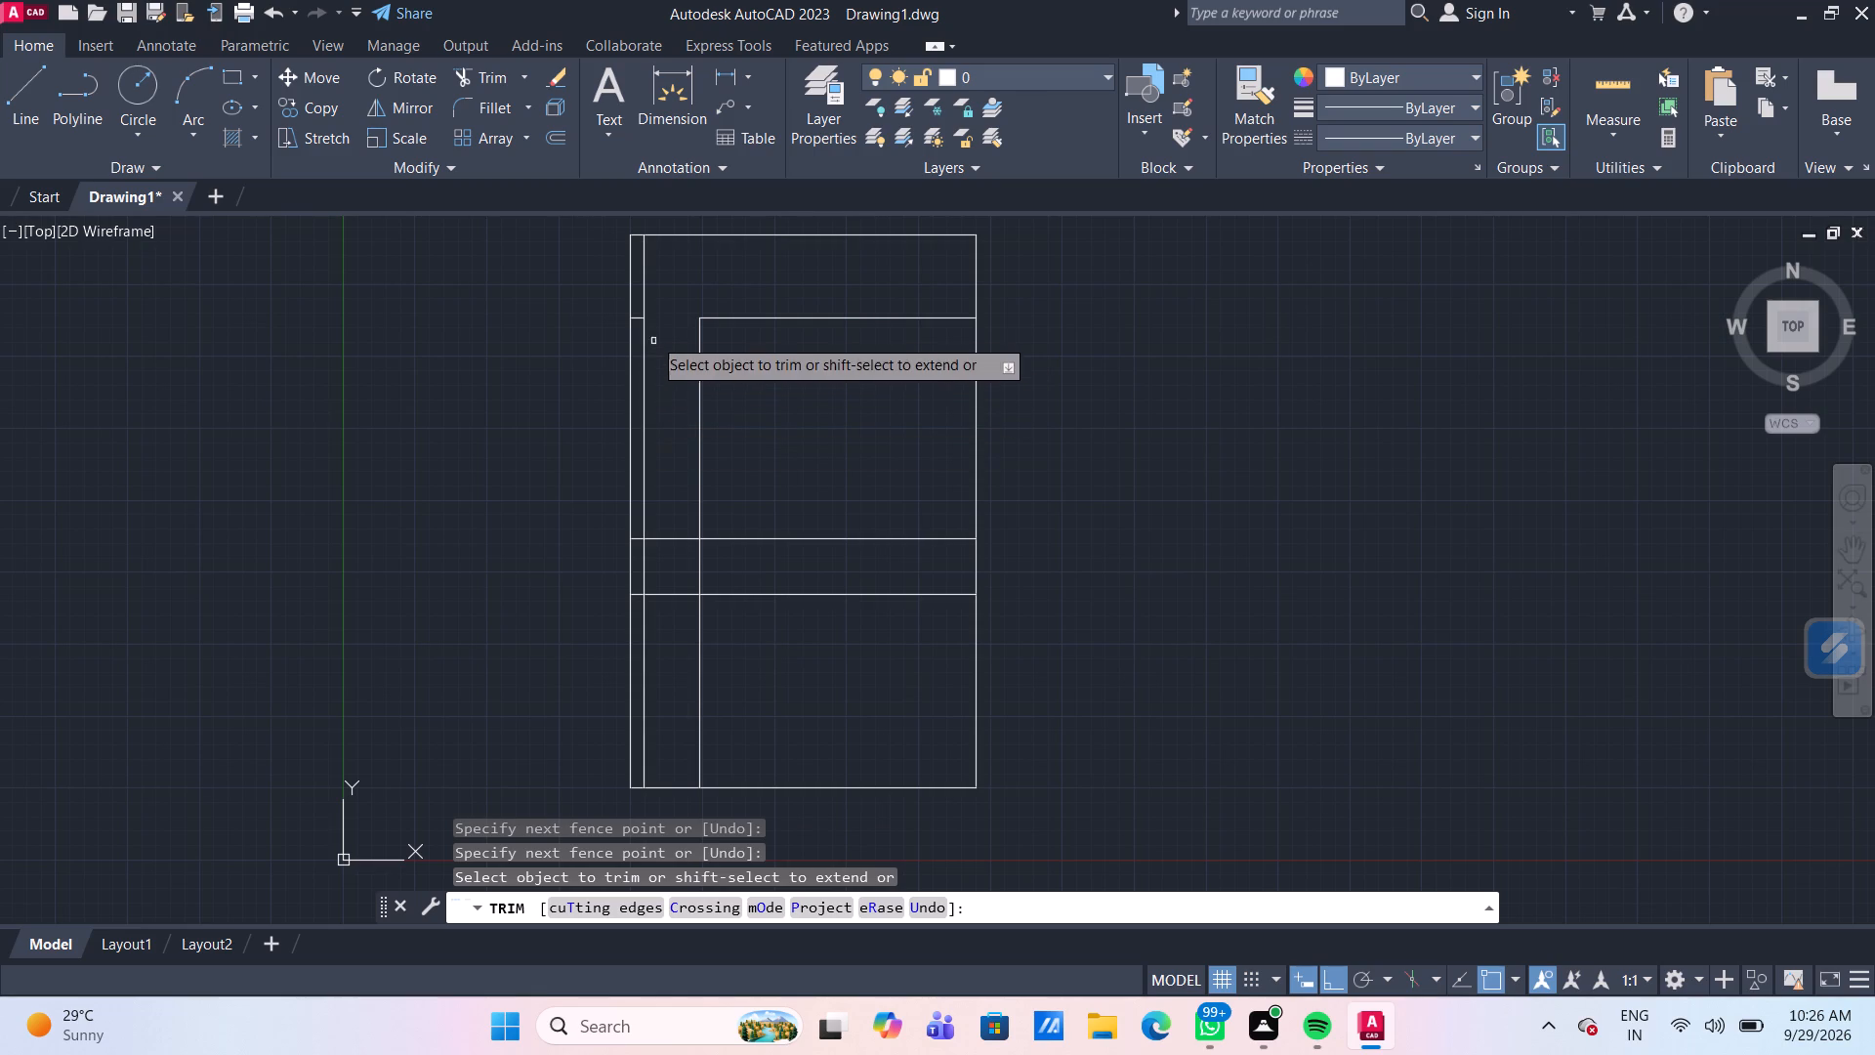
pyautogui.click(646, 296)
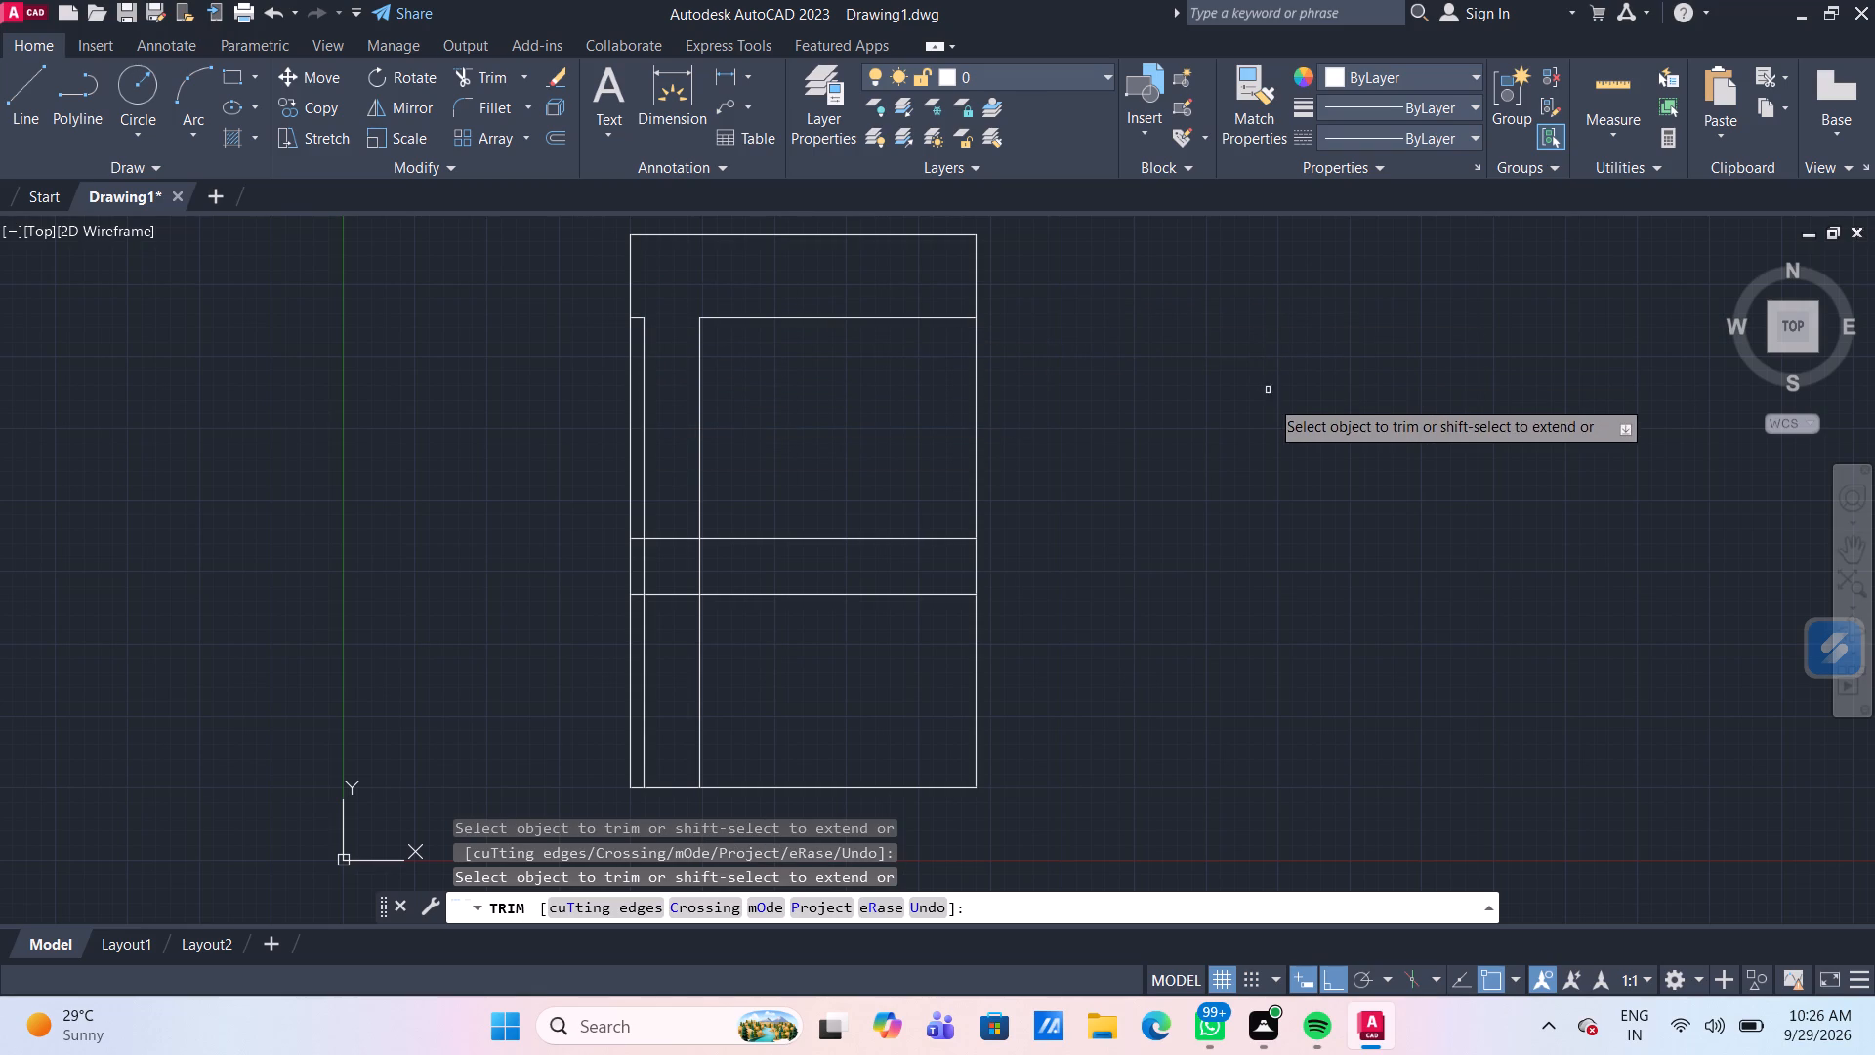
pyautogui.press('Escape')
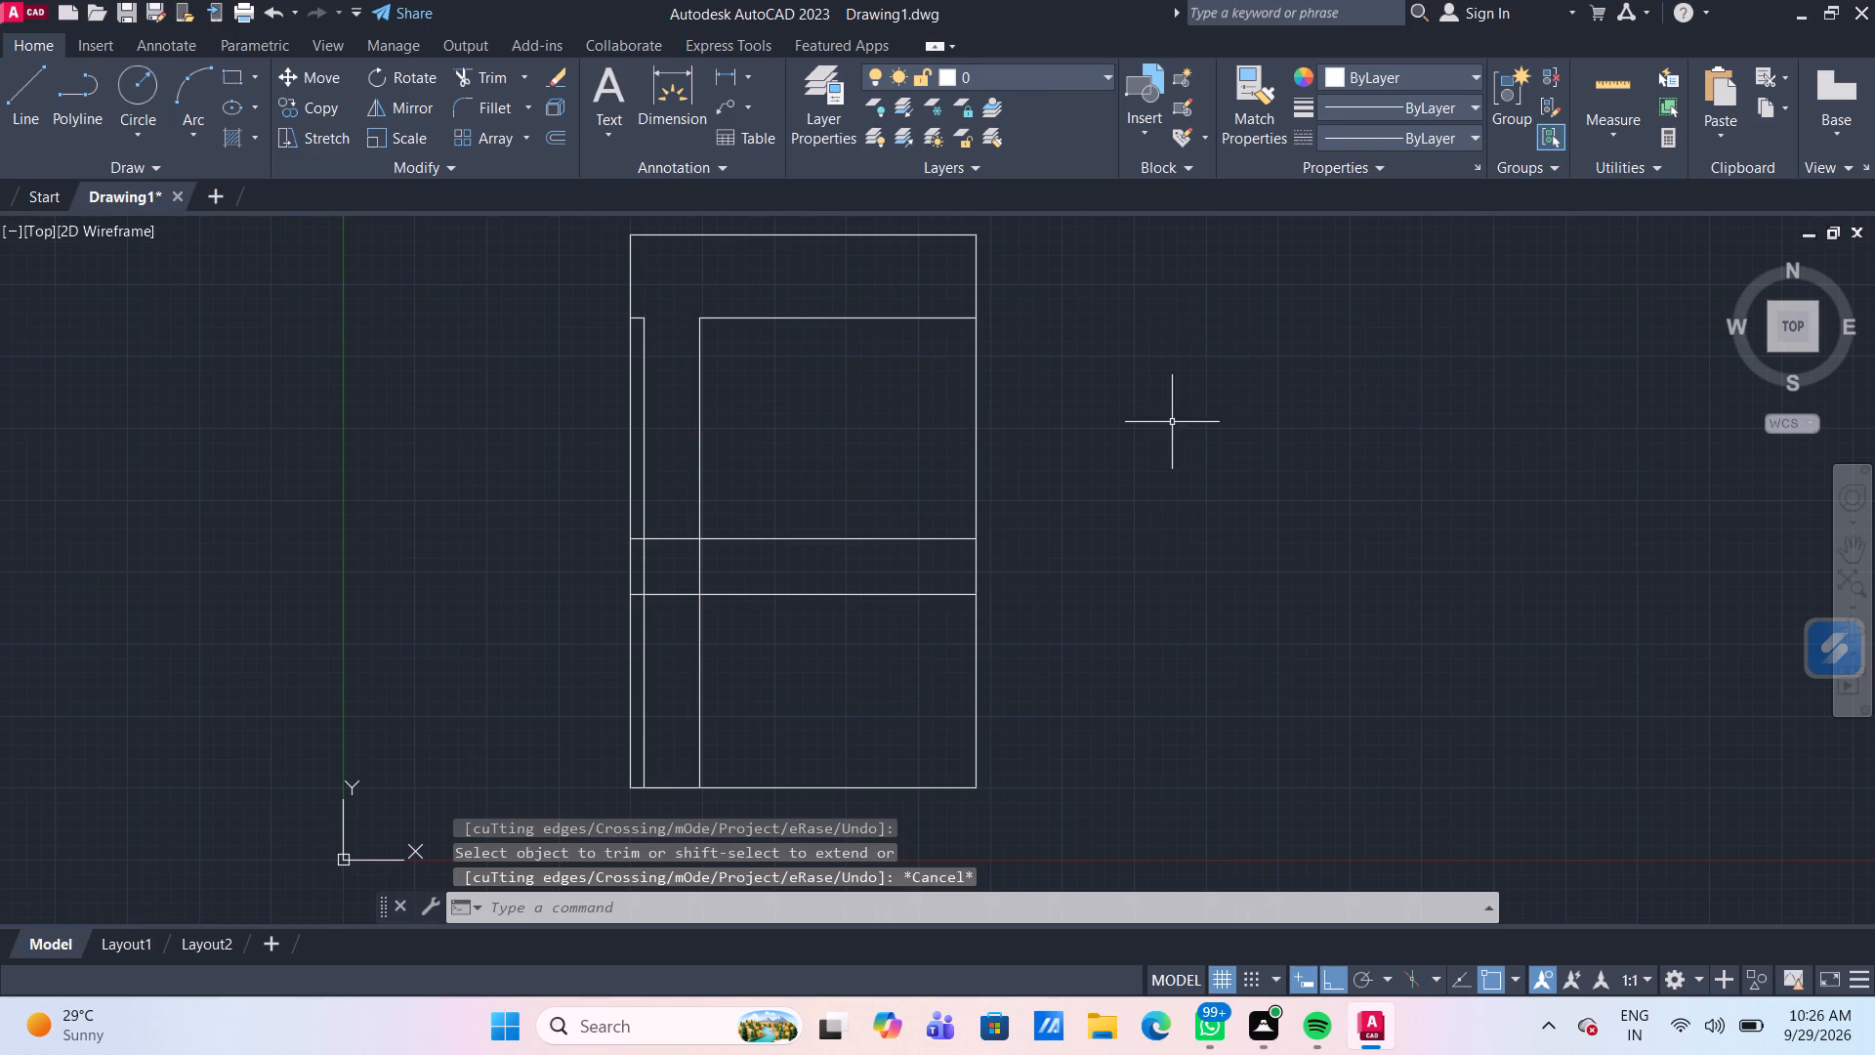
# Offset the uppermost interior horizontal line 1'3" downward and the vertical line at its left end 1'3" to the right.
pyautogui.moveTo(1087, 468); pyautogui.dragTo(1057, 524, button='middle')
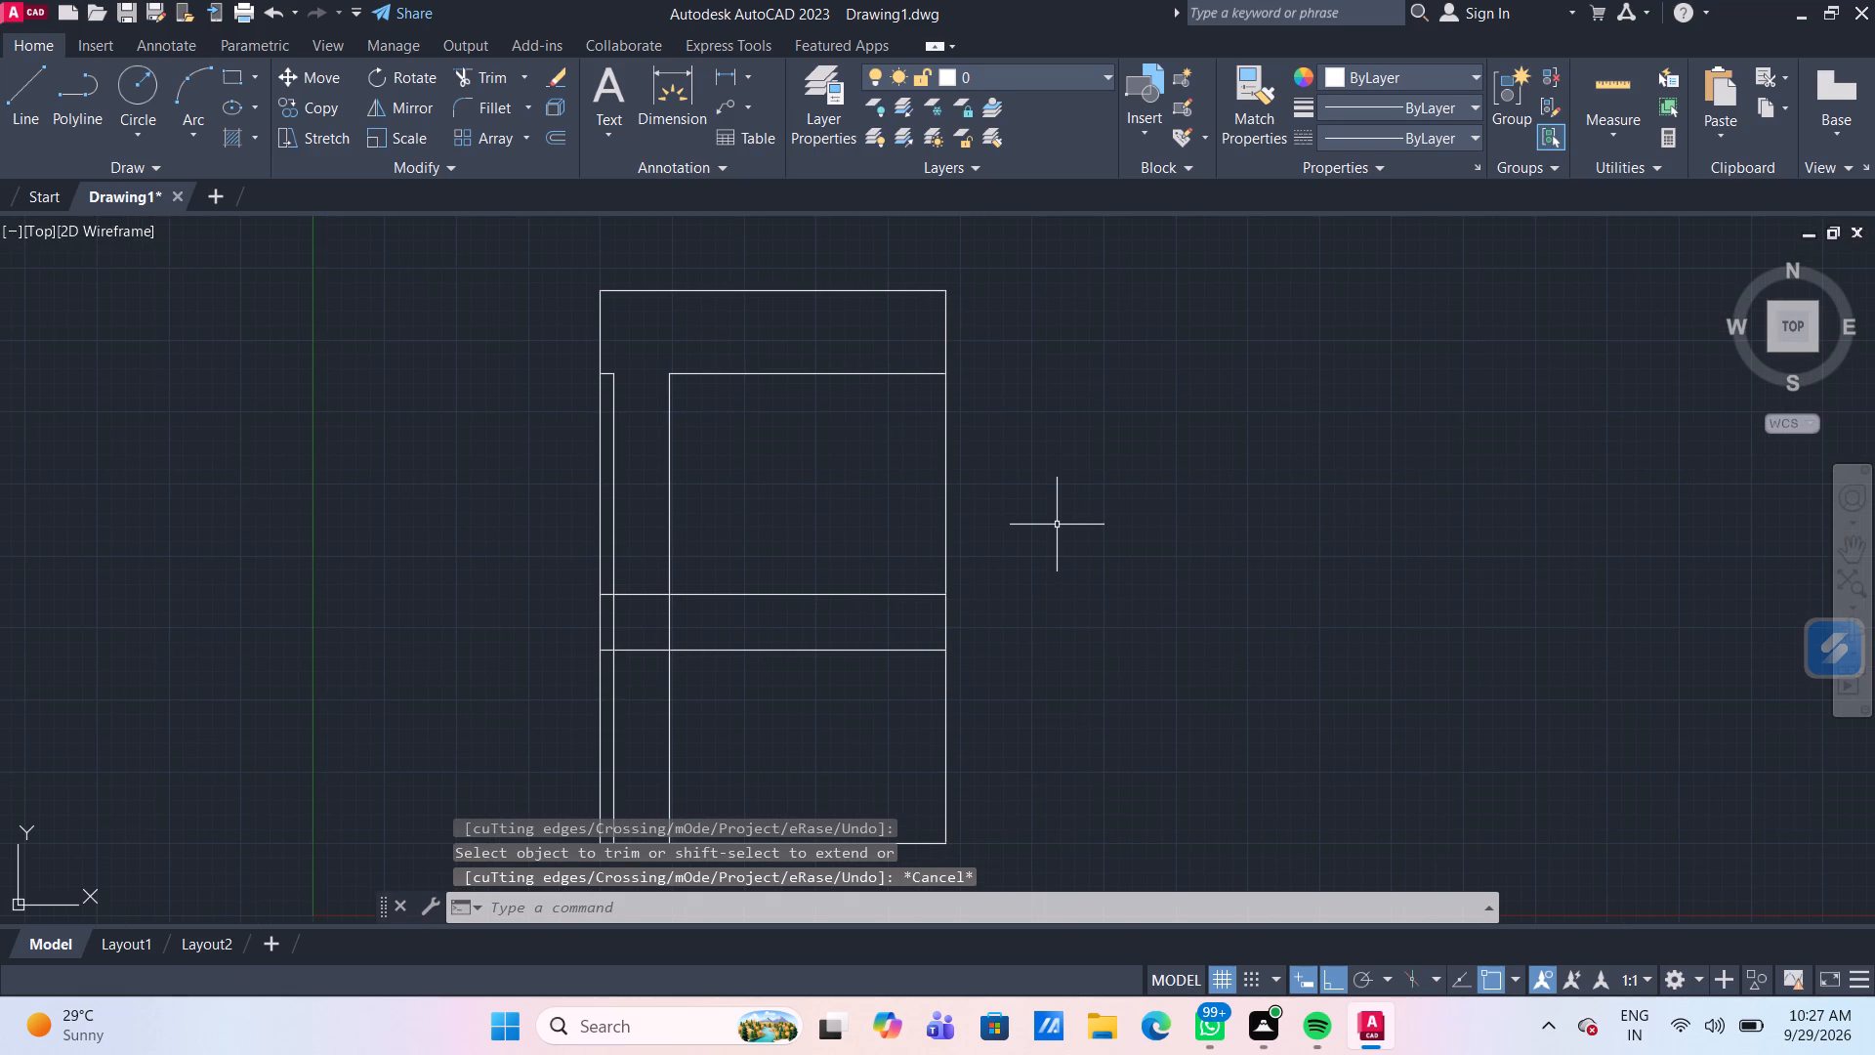
pyautogui.press('o')
pyautogui.press('Return')
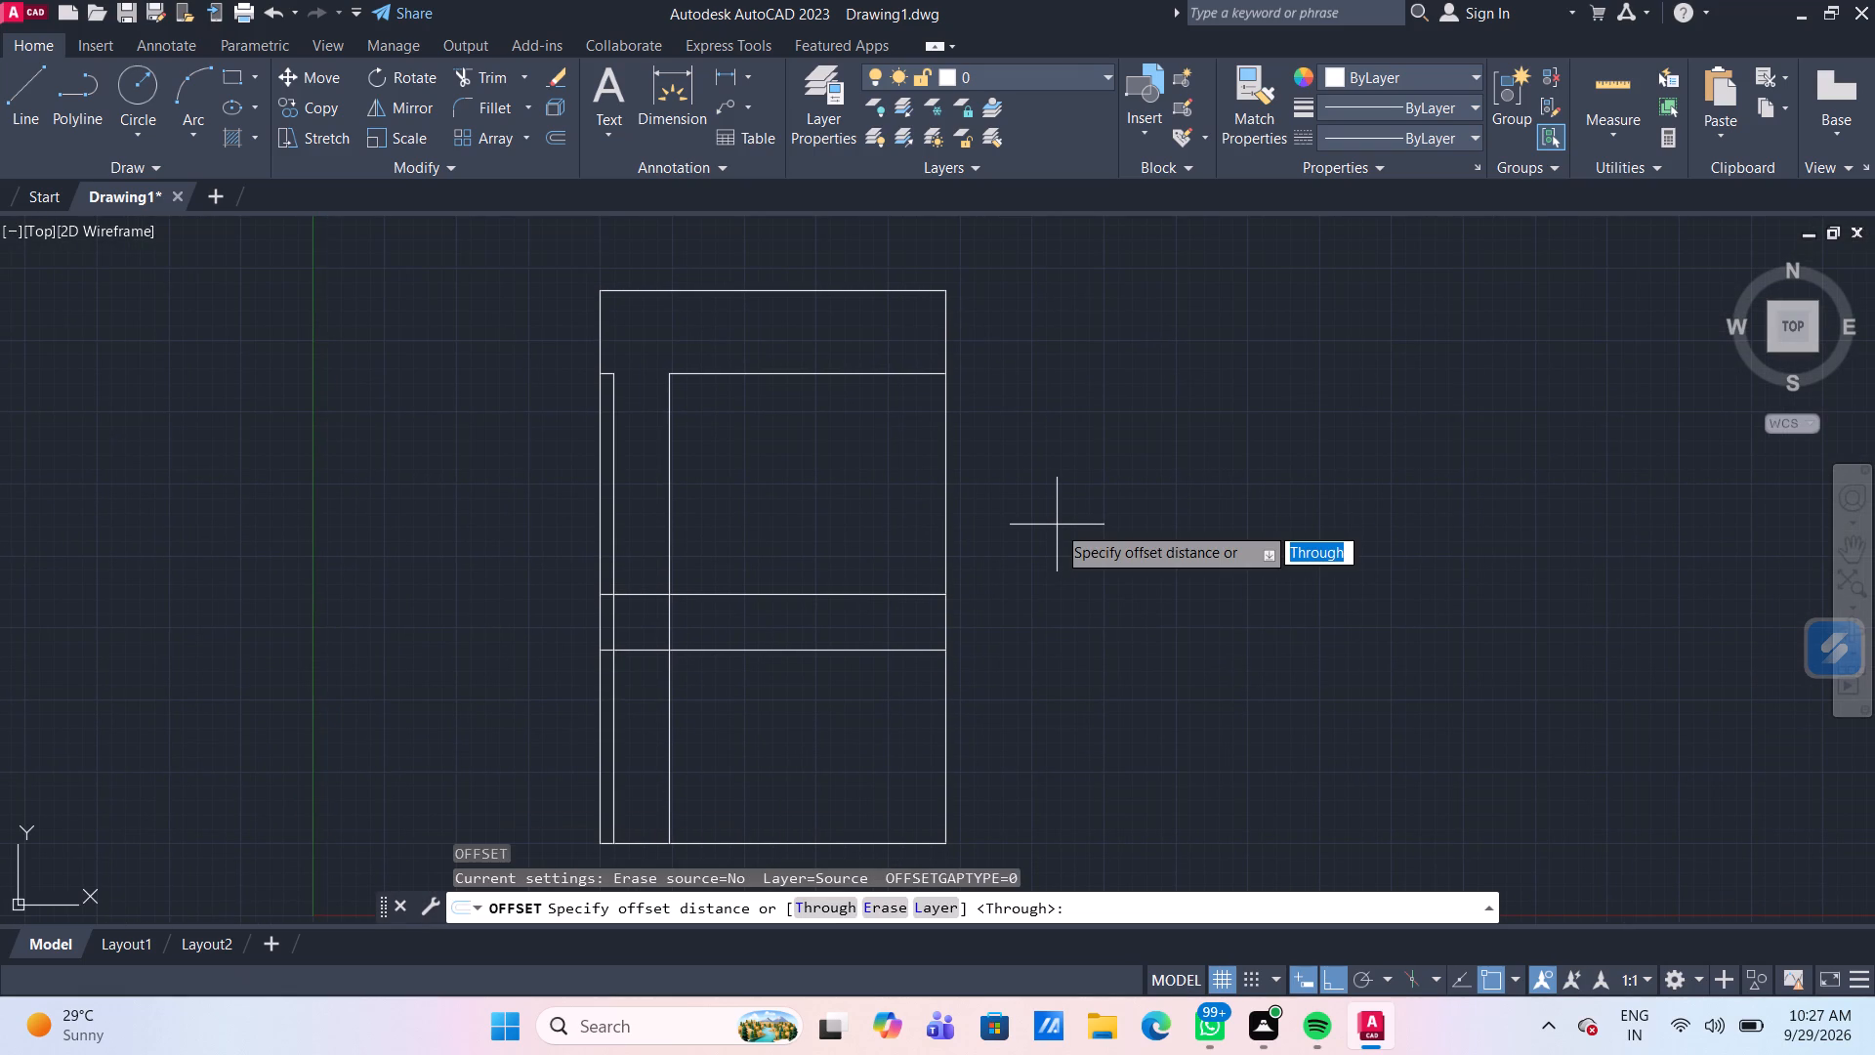
pyautogui.press('Return')
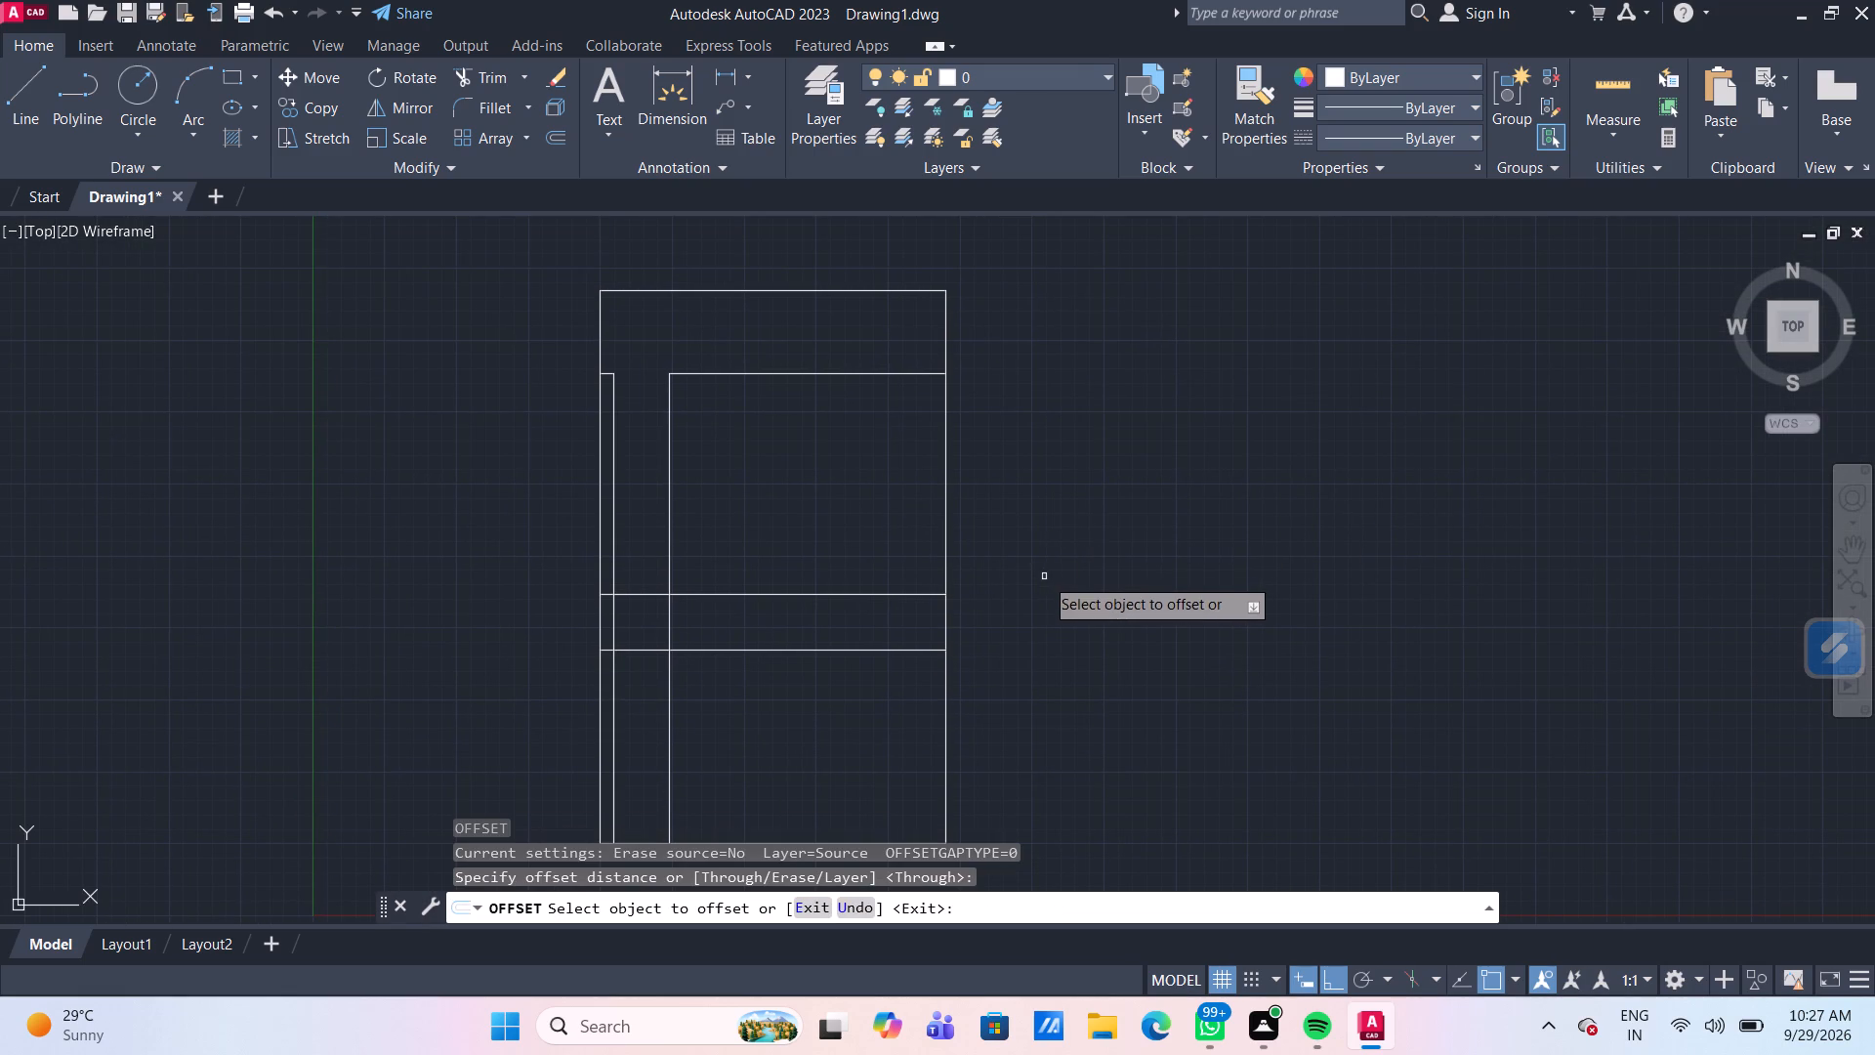
pyautogui.click(896, 373)
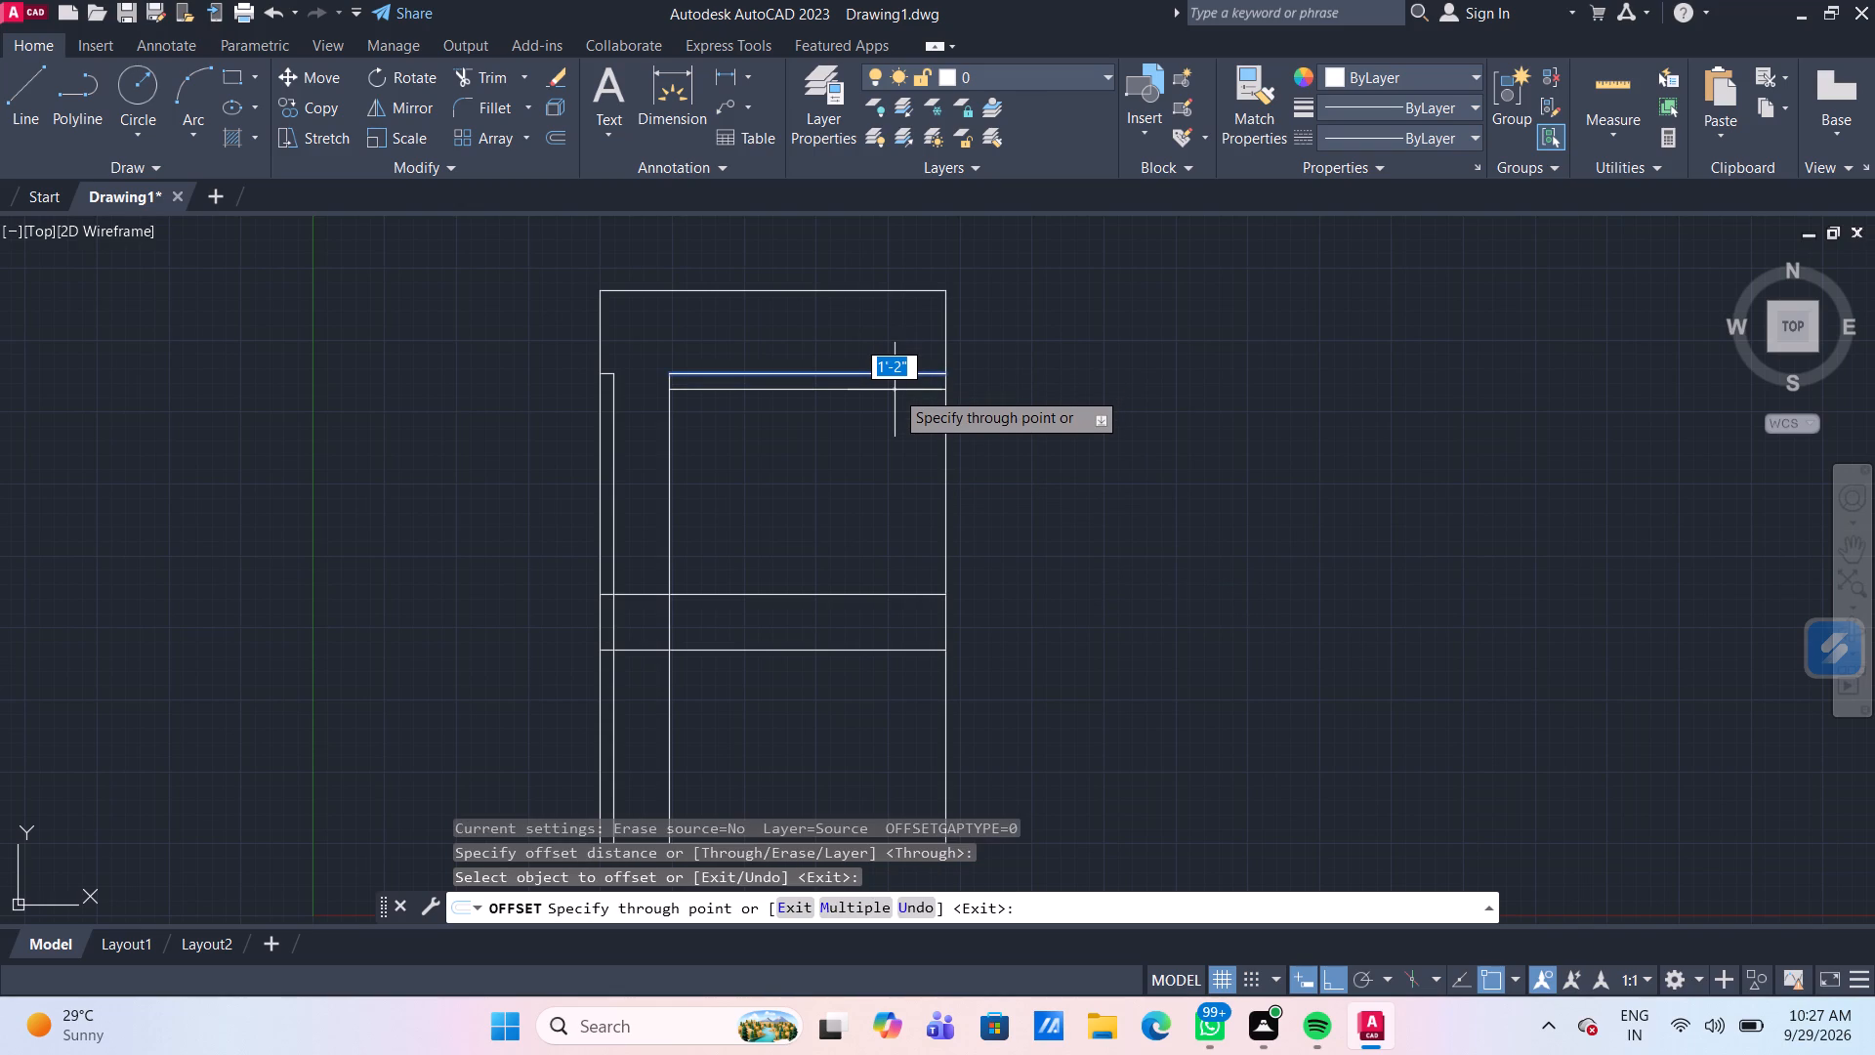
pyautogui.press('1')
pyautogui.press("'")
pyautogui.write('3"')
pyautogui.press('Return')
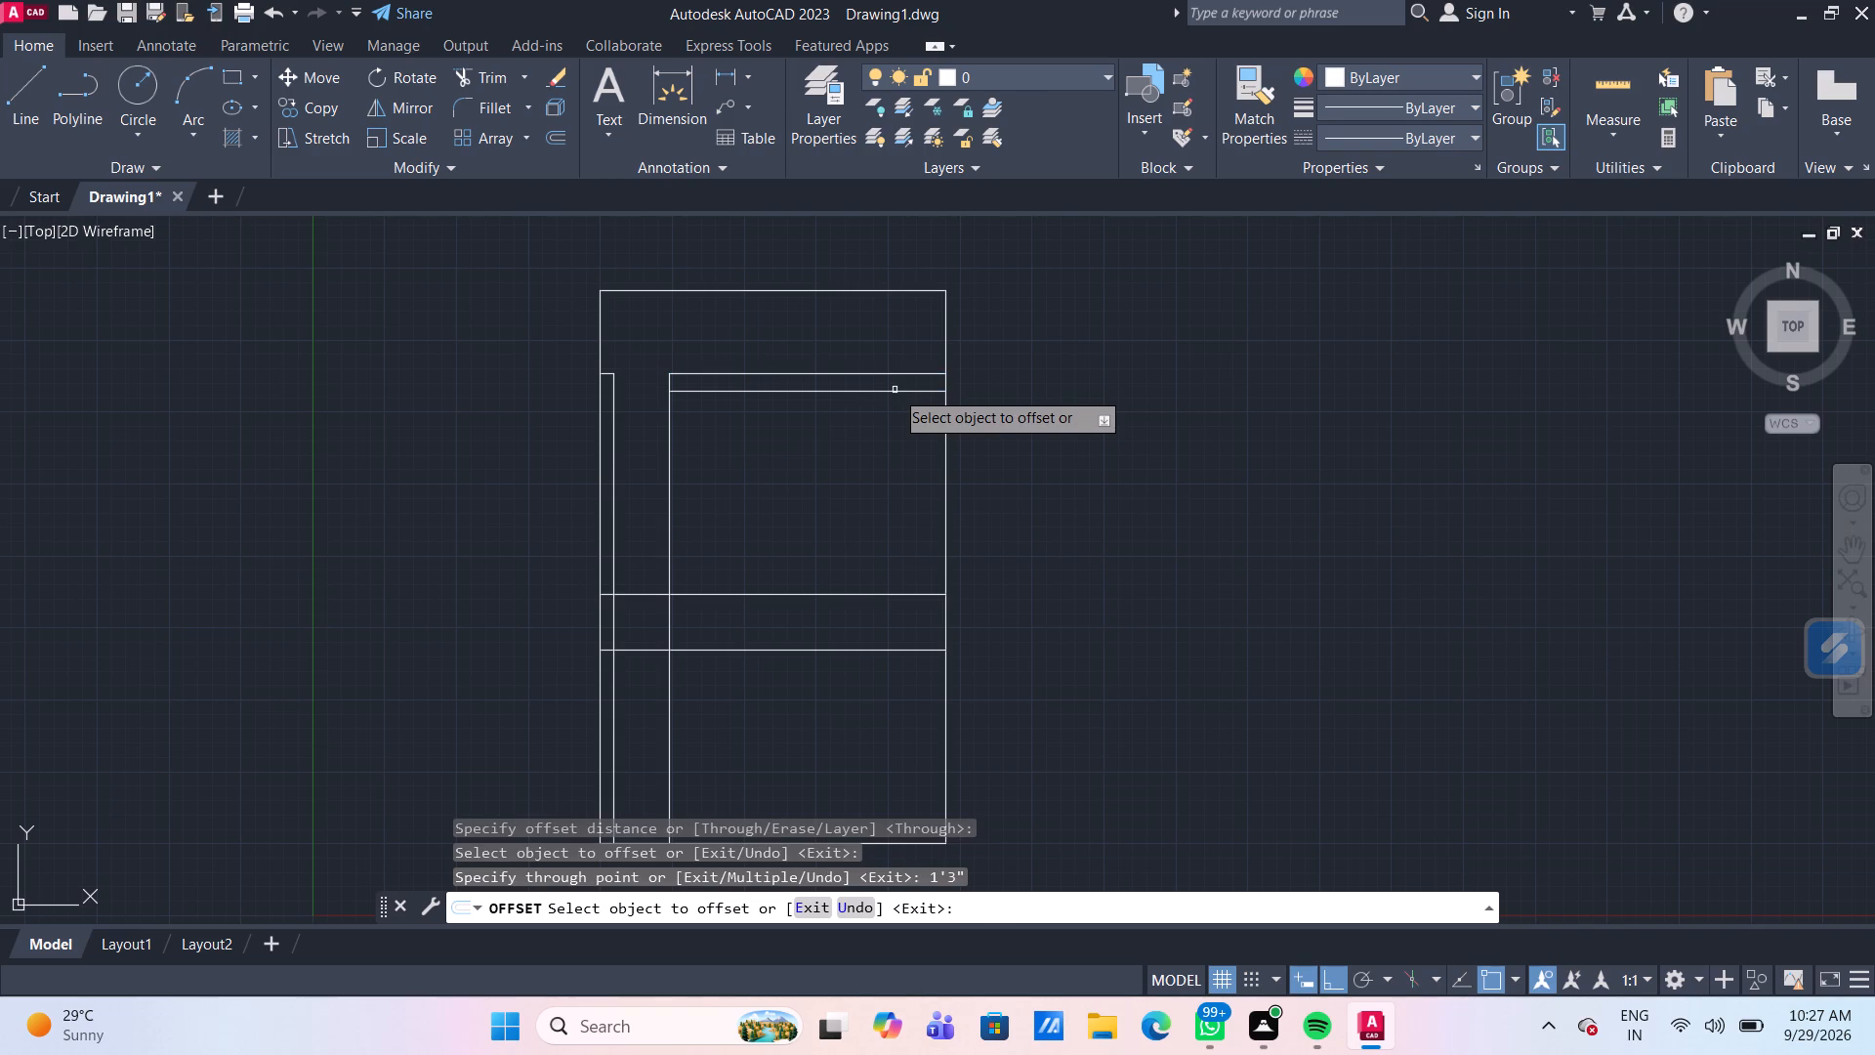
pyautogui.click(669, 465)
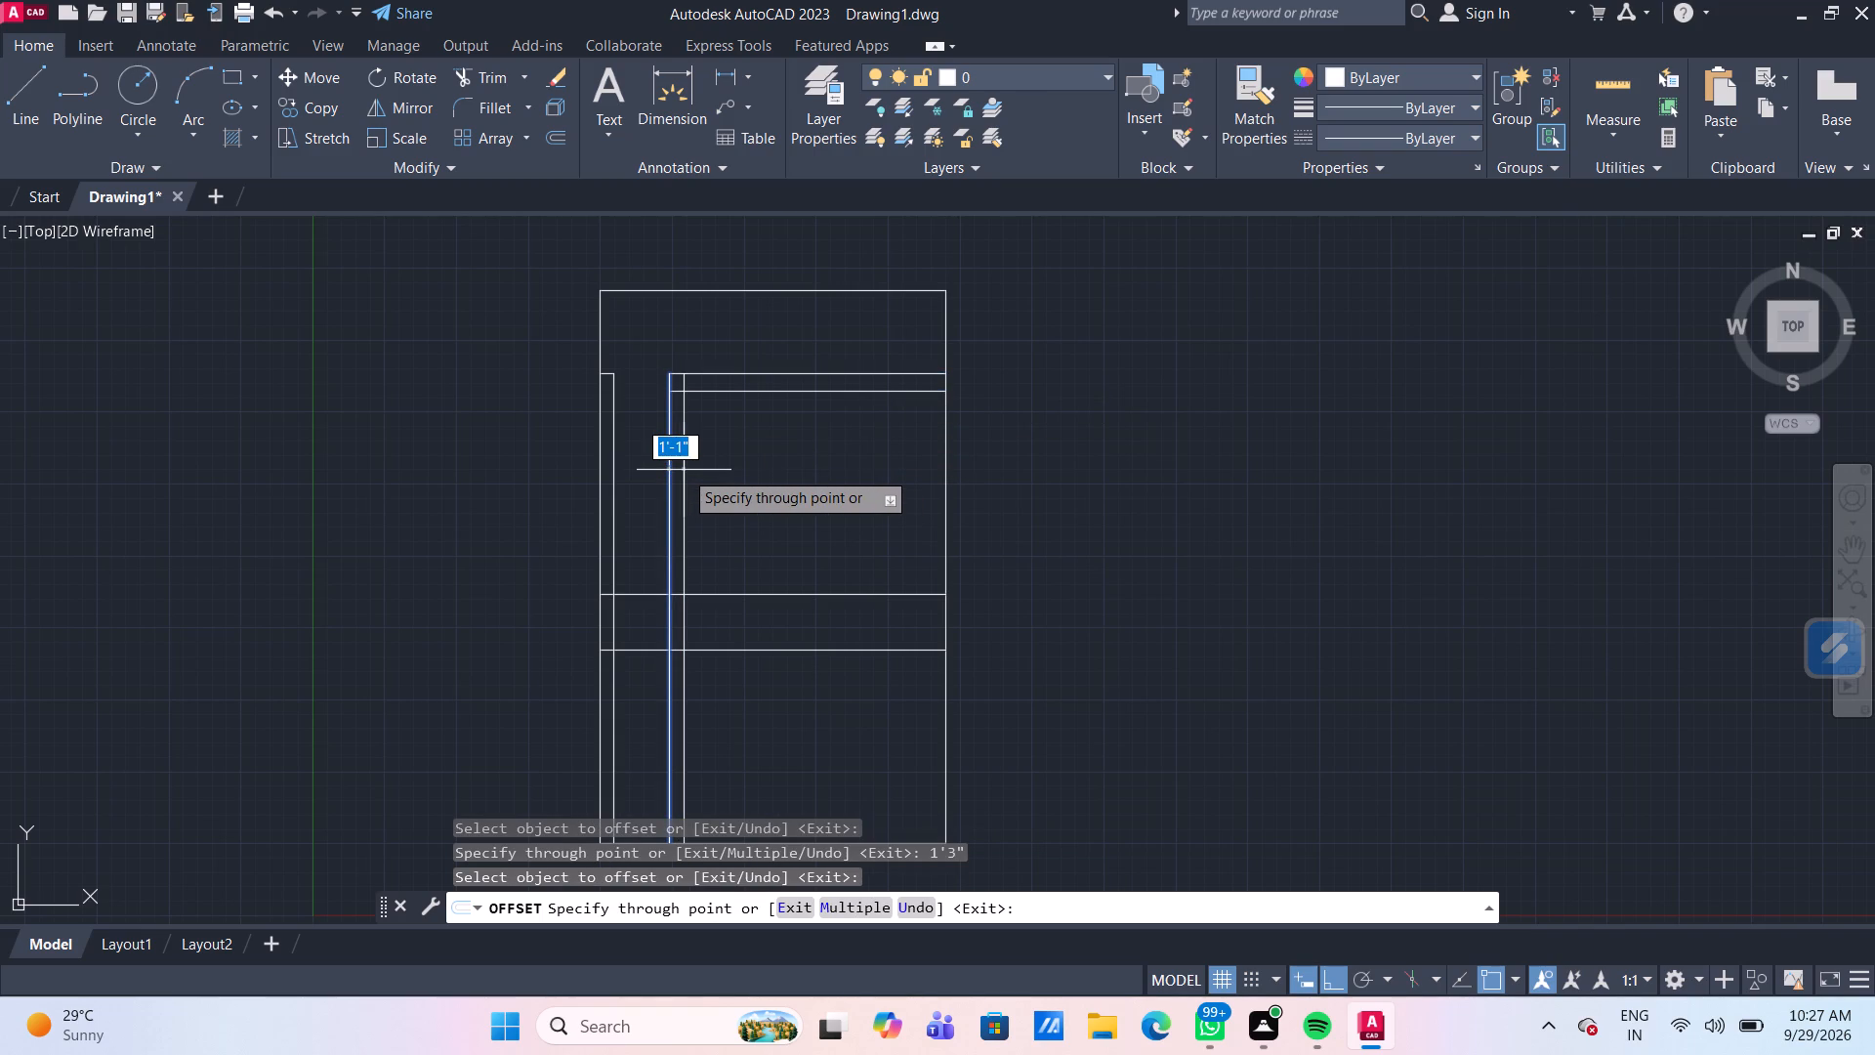
pyautogui.write('1\'3"')
pyautogui.press('Return')
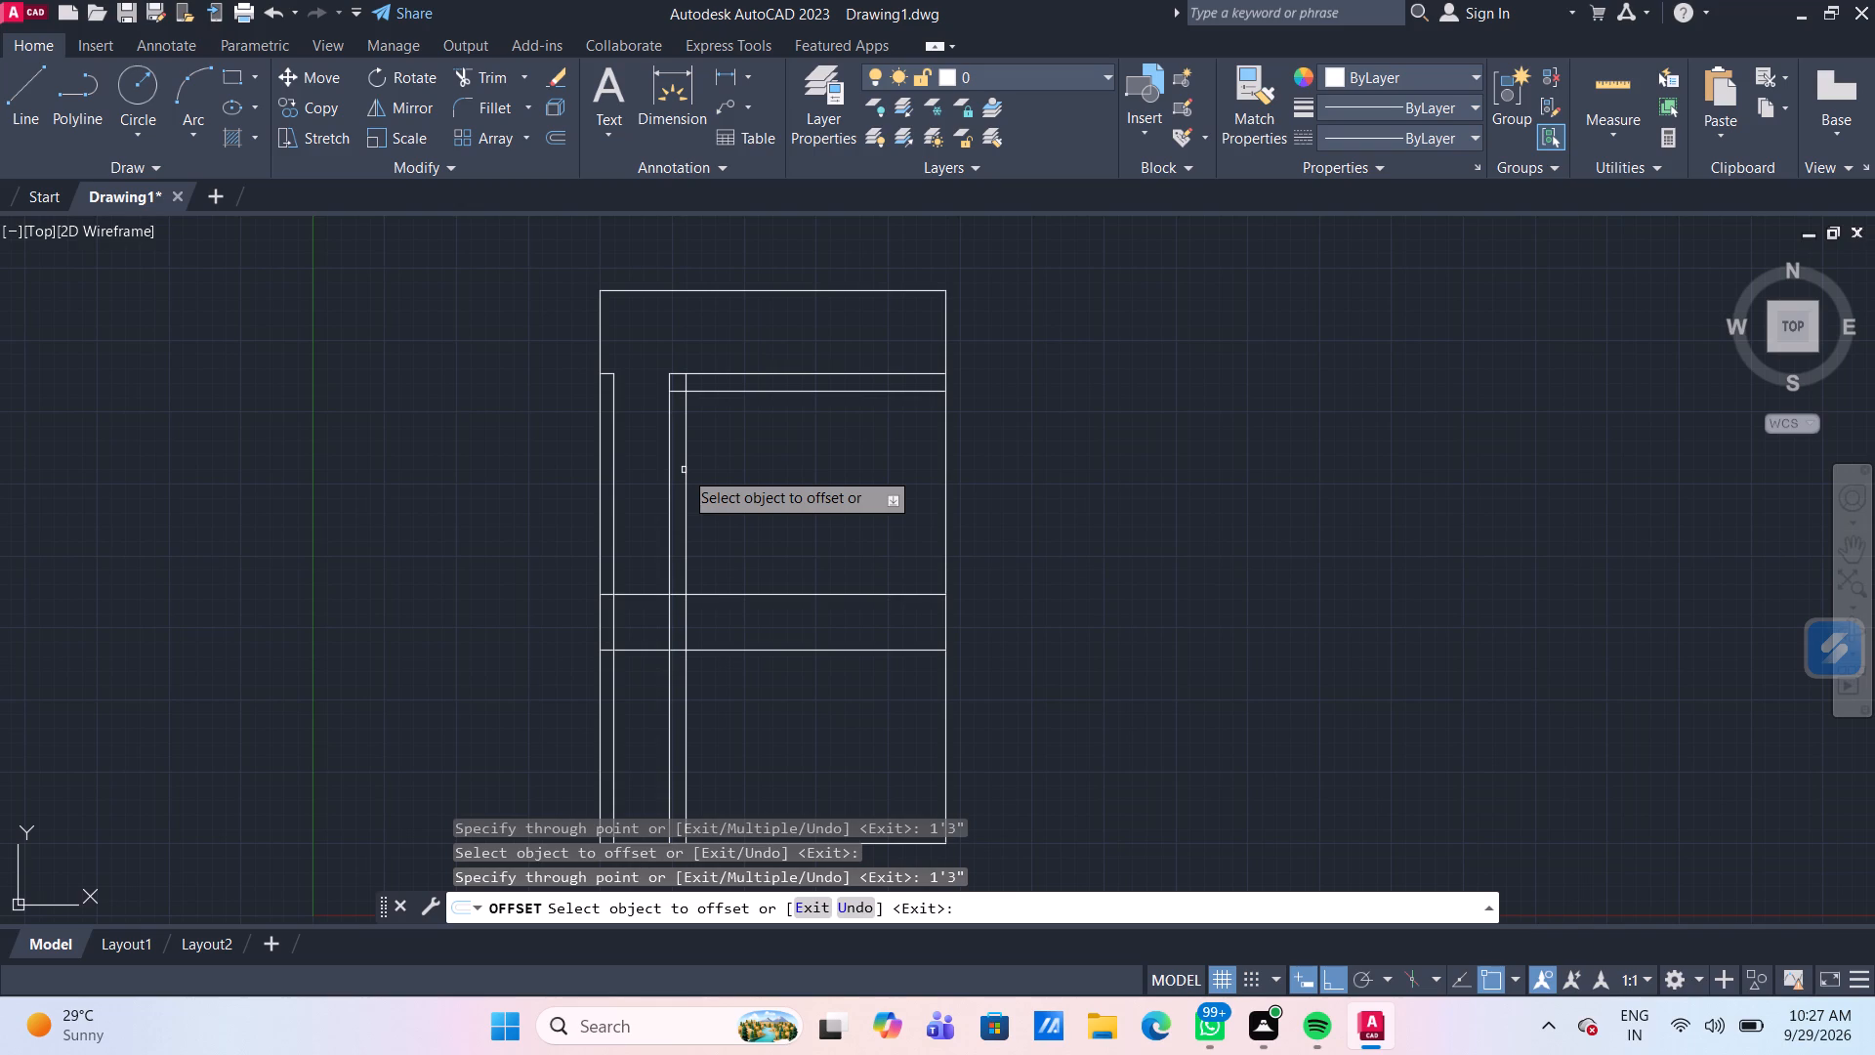
# Offset the rectangle's right edge 6' inward, and offset that new vertical line another 5' to the left.
pyautogui.click(943, 491)
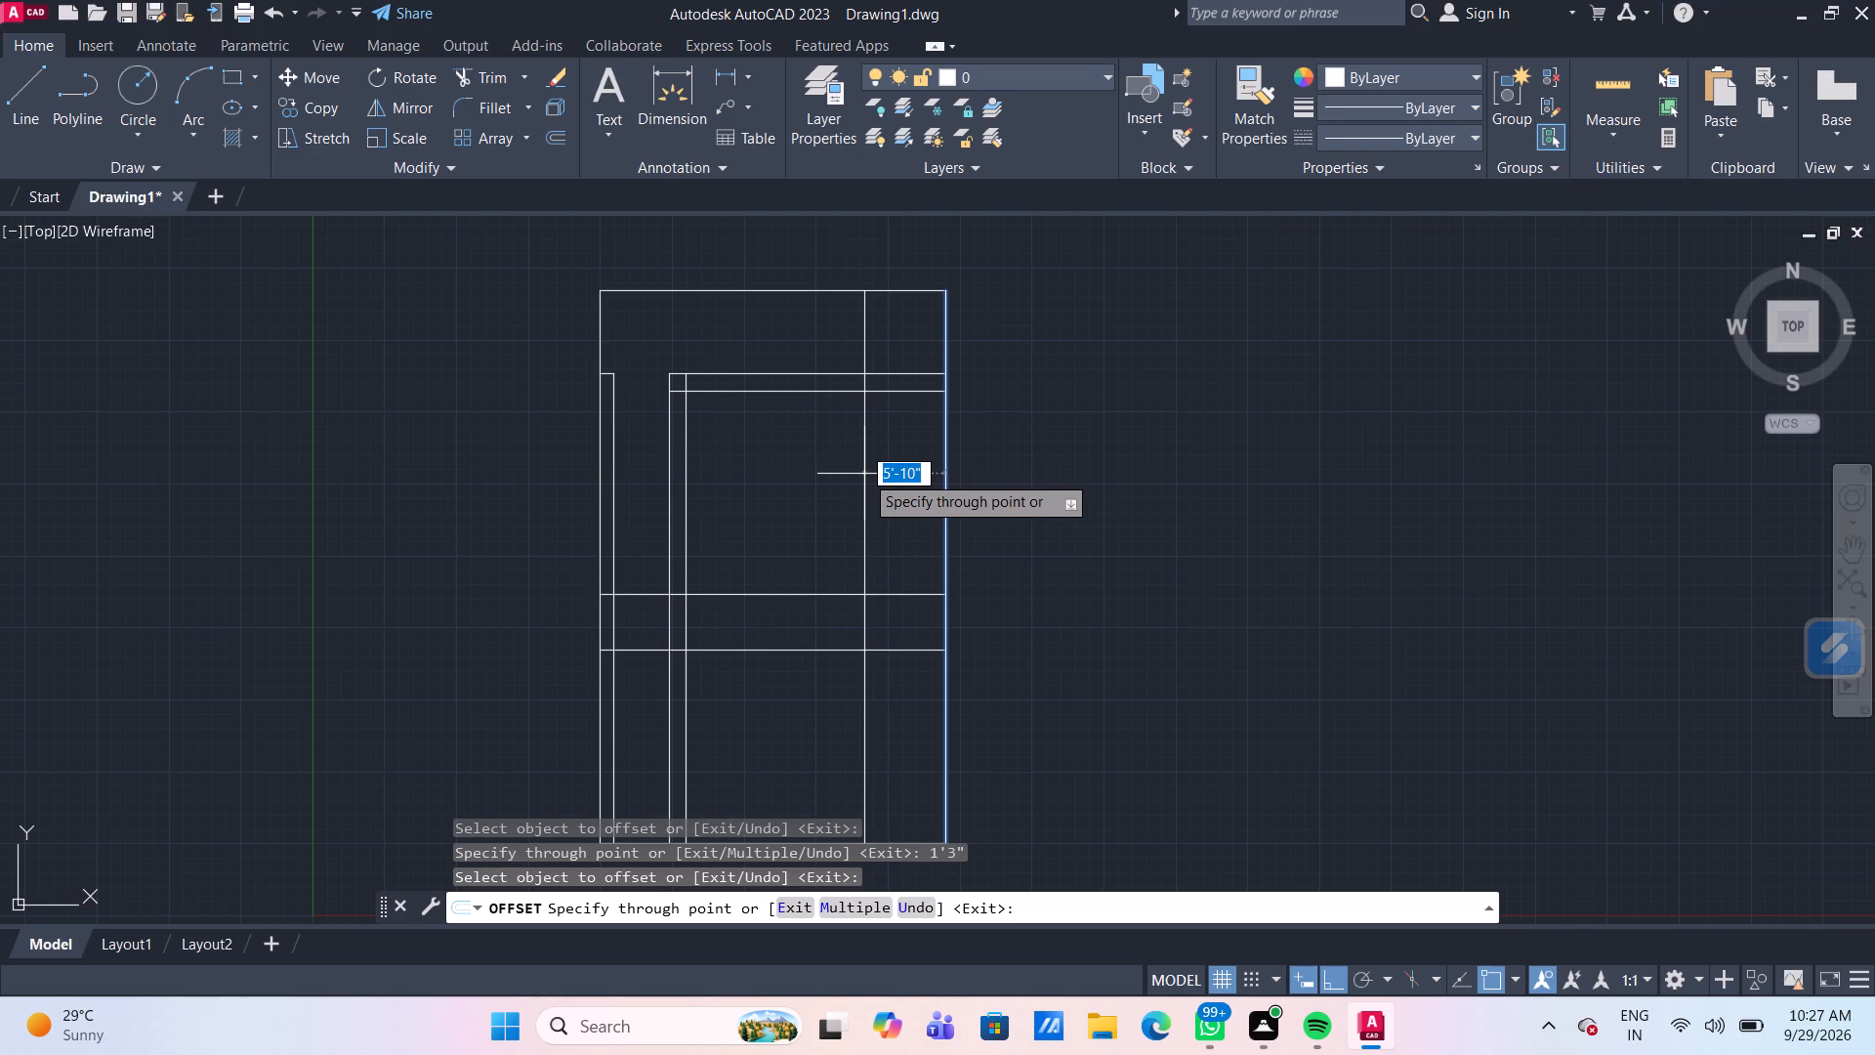
pyautogui.write("6'")
pyautogui.press('Return')
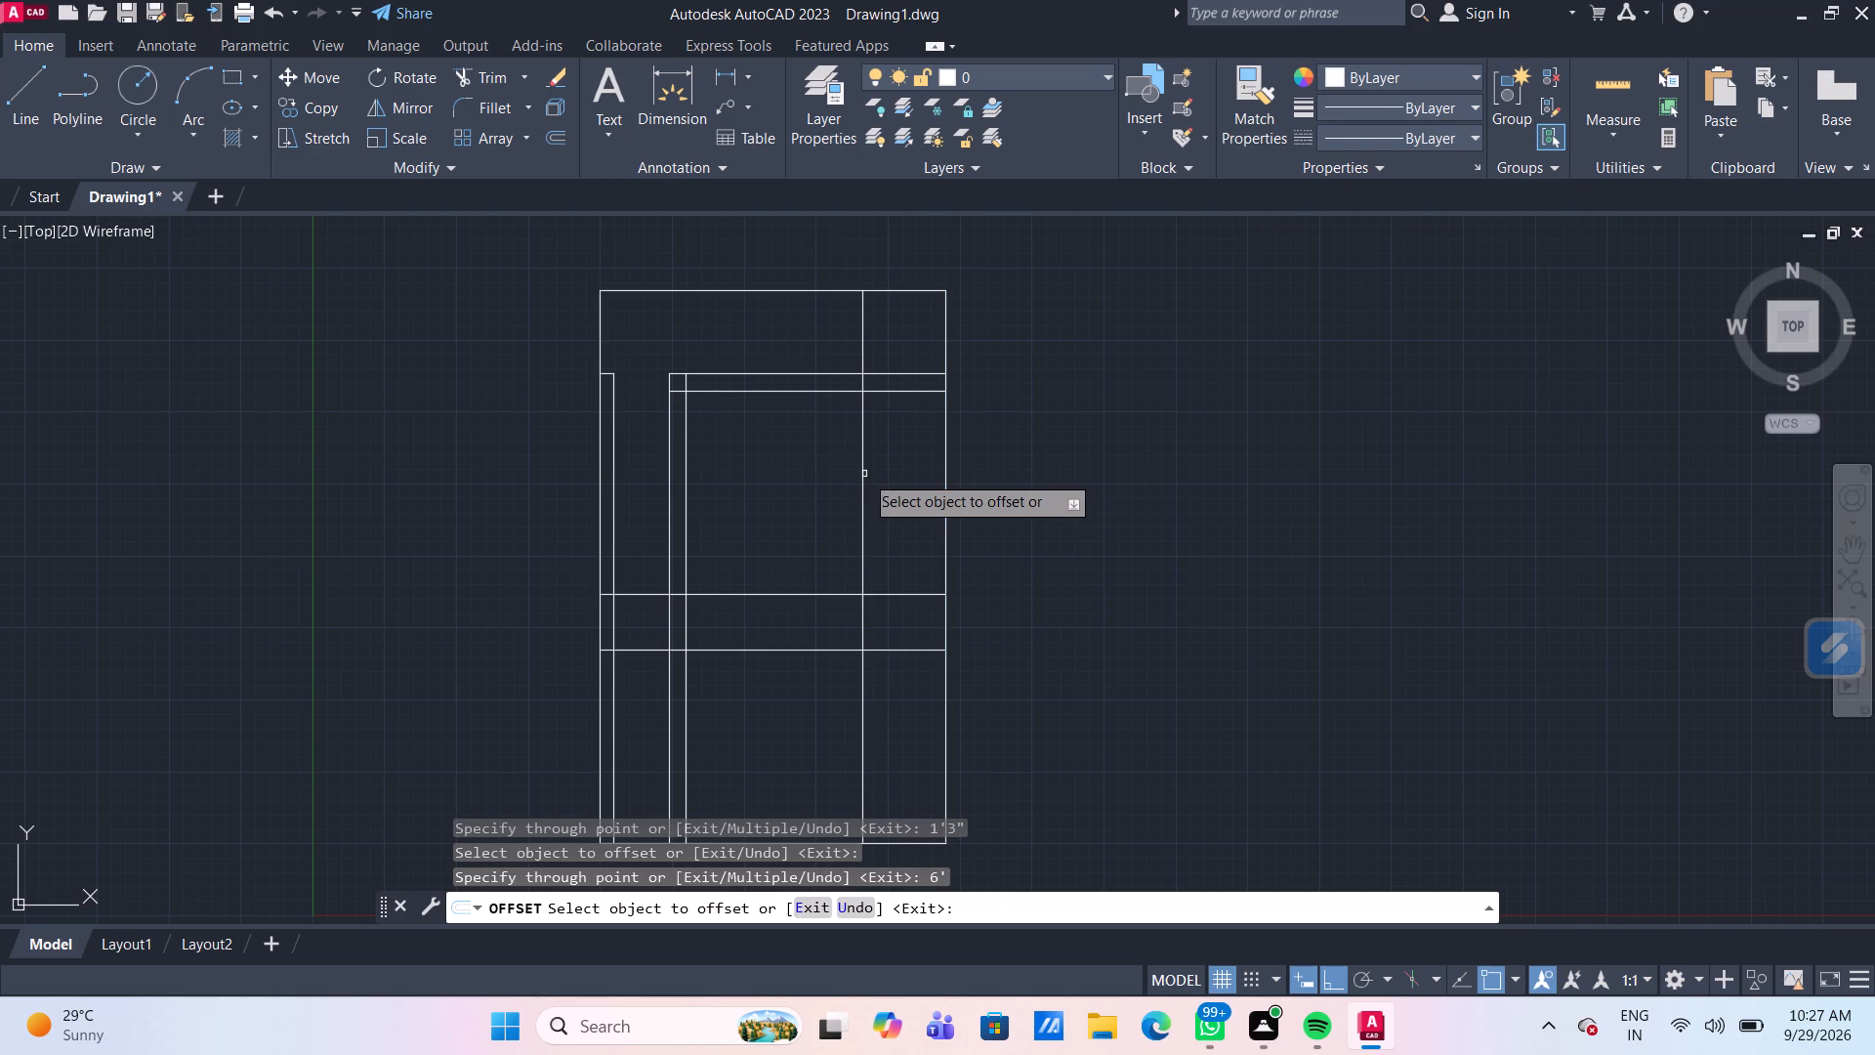
pyautogui.click(863, 501)
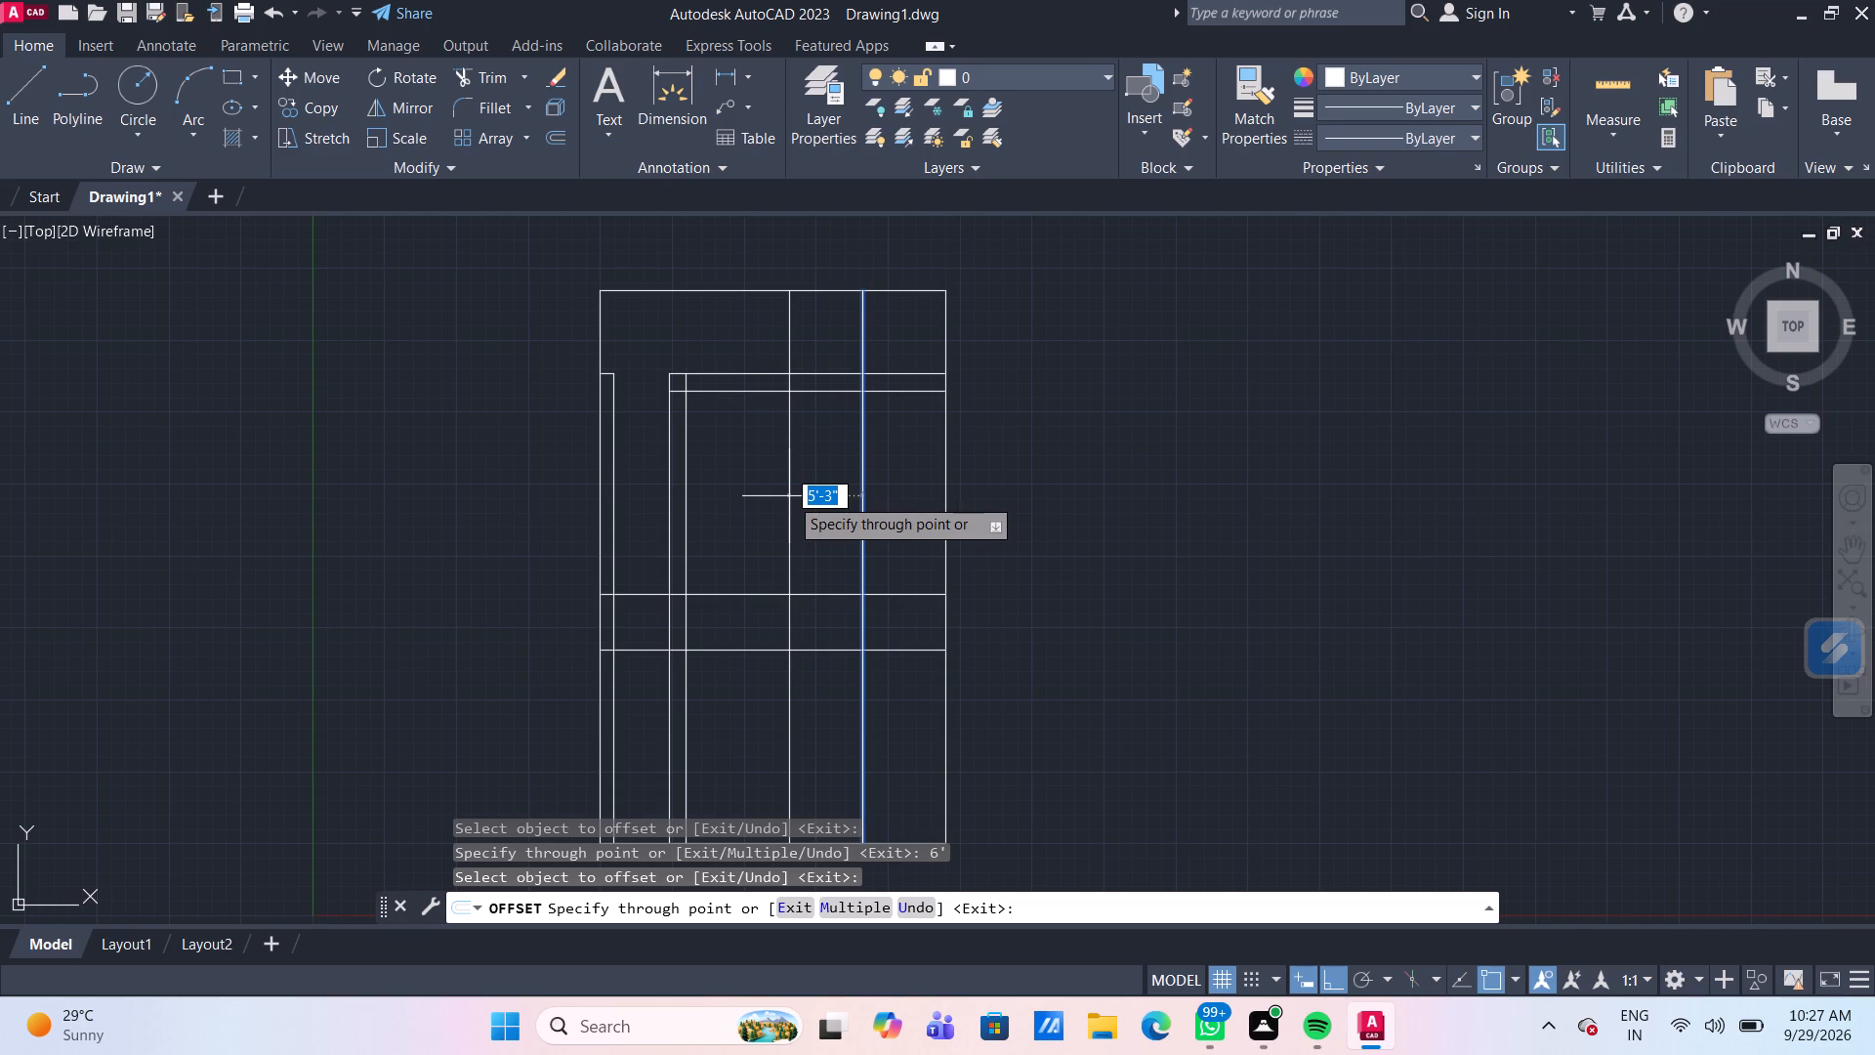
pyautogui.press('5')
pyautogui.press("'")
pyautogui.press('Return')
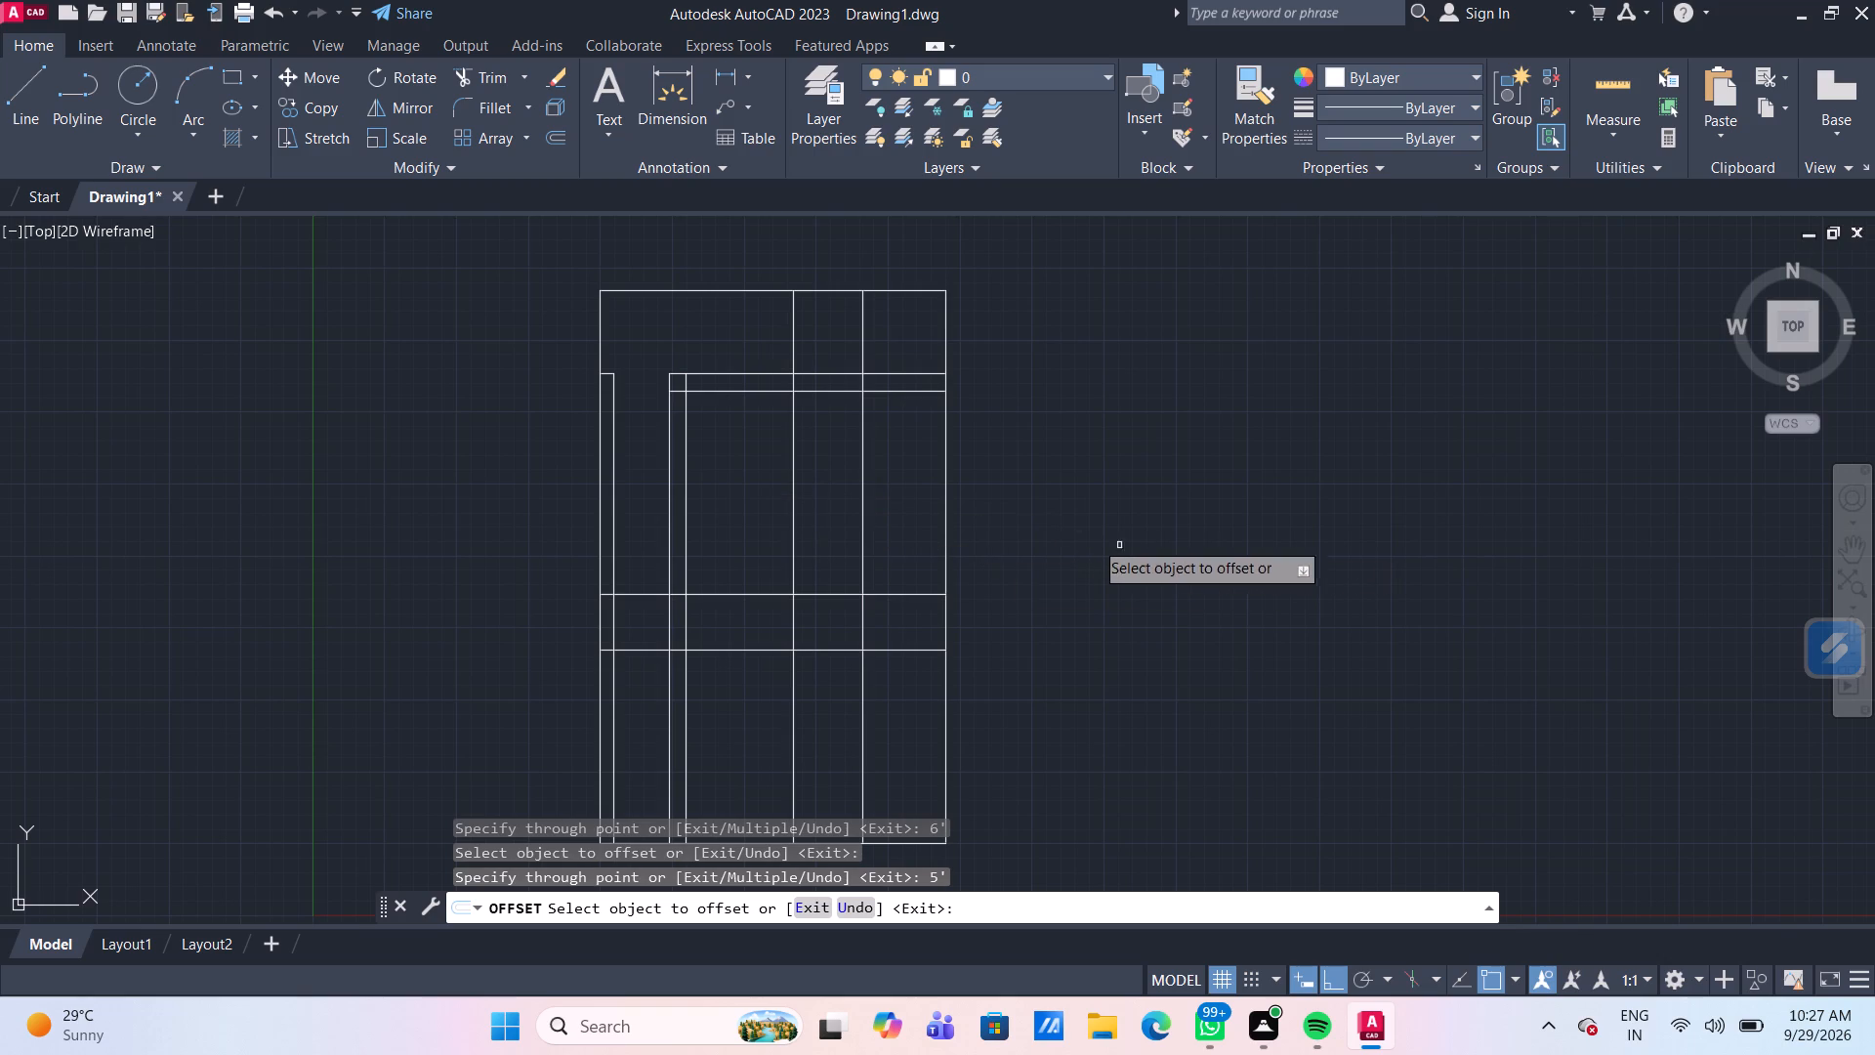
# Offset the vertical line 11' inside the right edge by 6" to the left.
pyautogui.moveTo(792, 501); pyautogui.dragTo(781, 497)
pyautogui.write('6"')
pyautogui.press('Return')
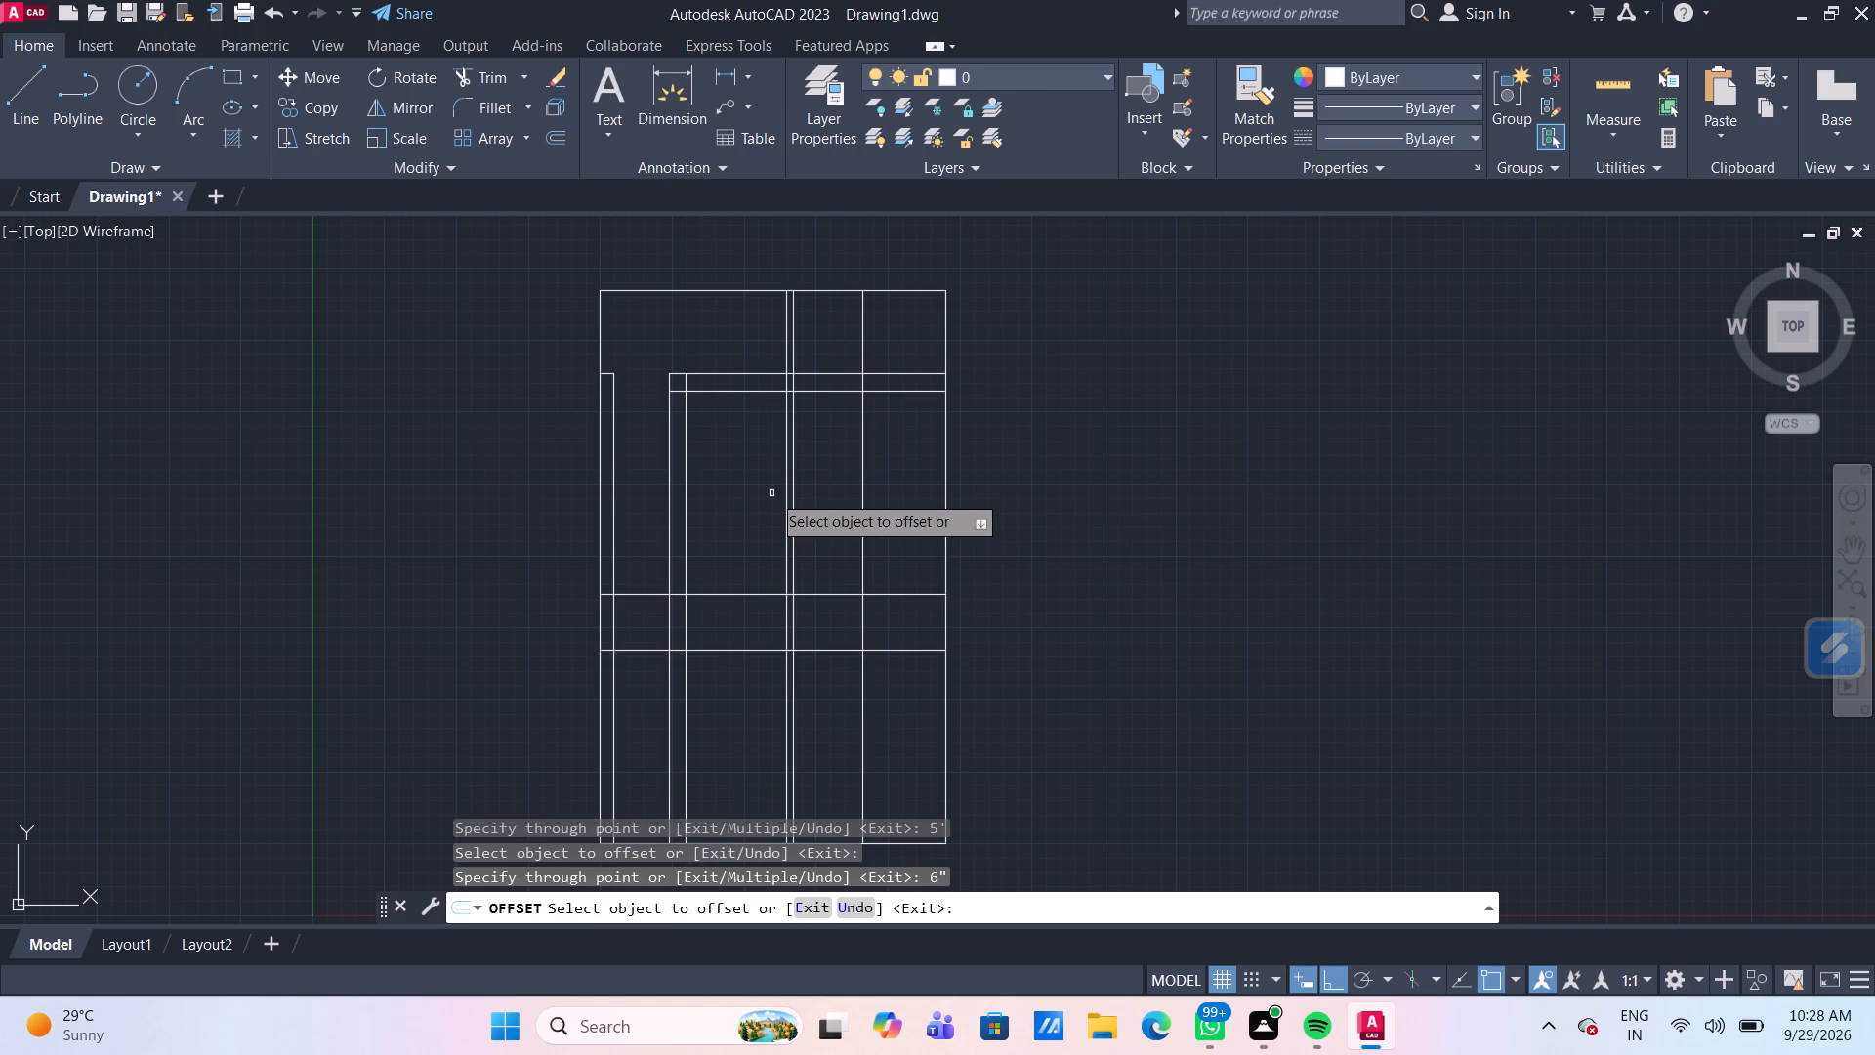
pyautogui.press('Escape')
# Delete the vertical line 11' inside the right edge, leaving the one 6" to its left.
pyautogui.click(796, 502)
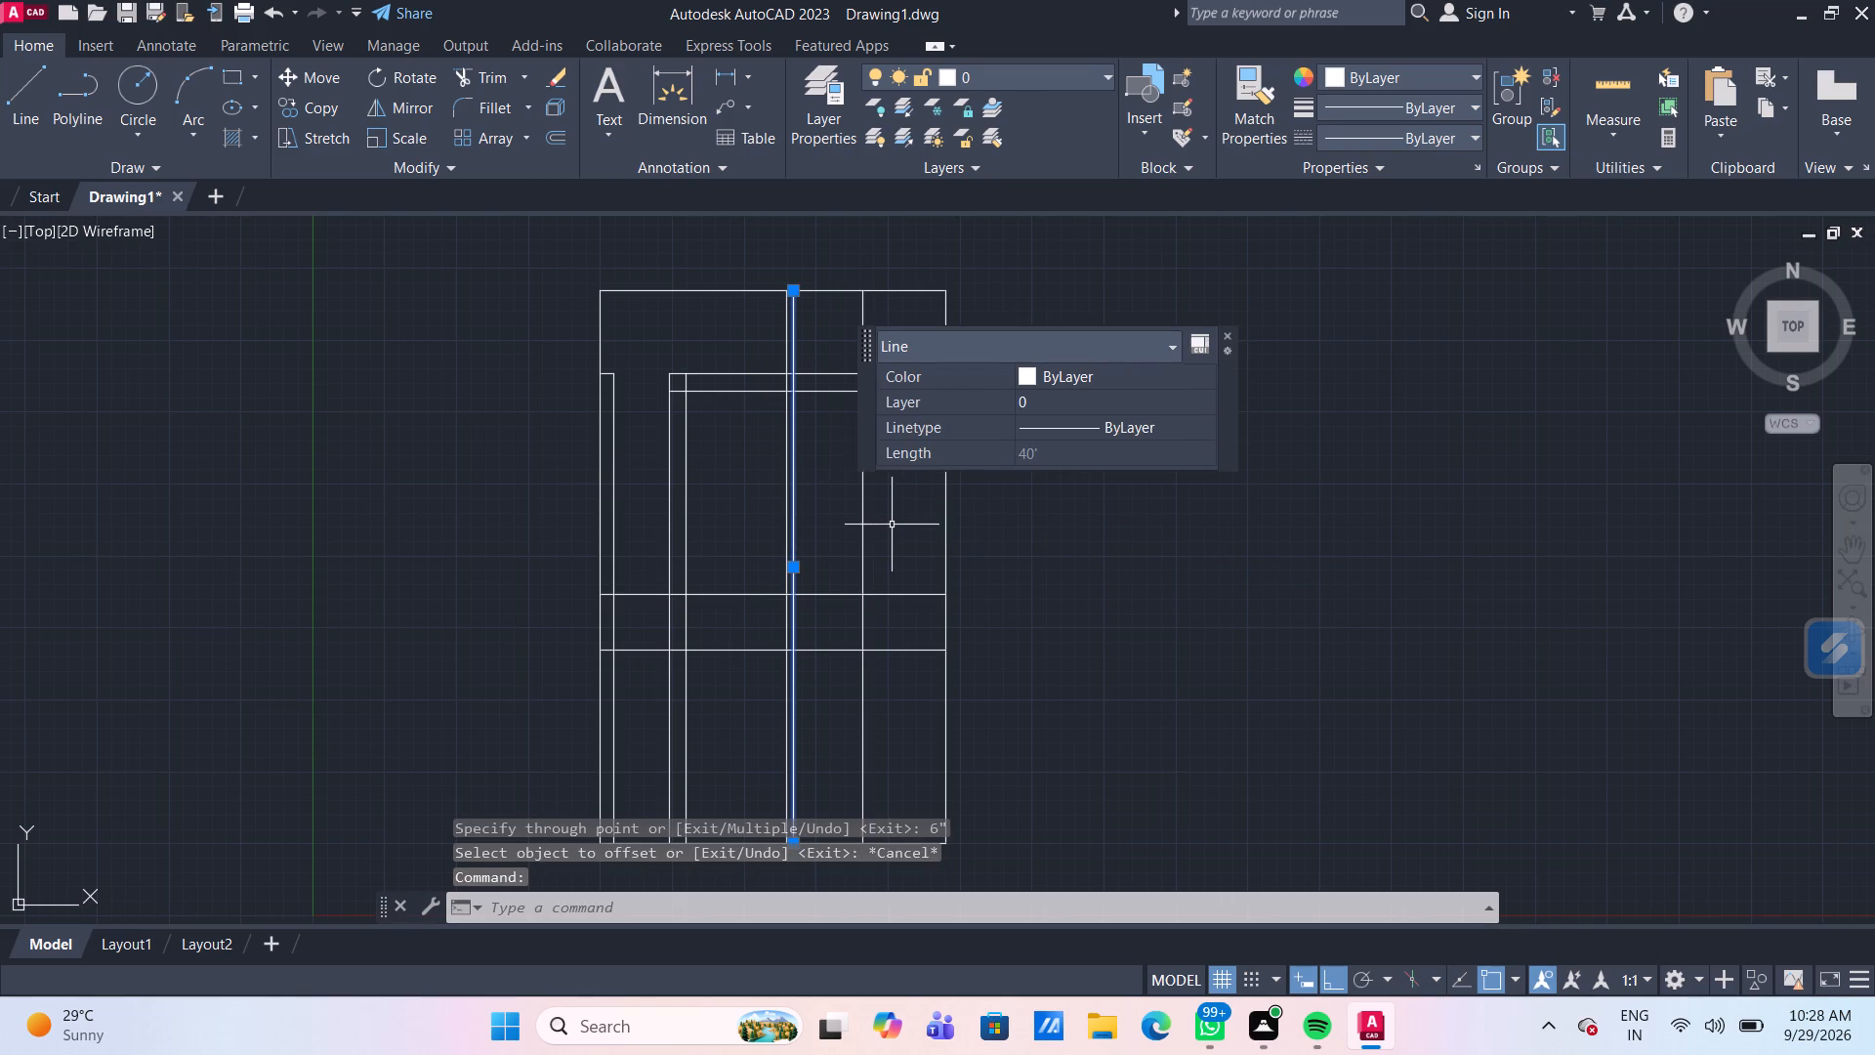
pyautogui.press('Delete')
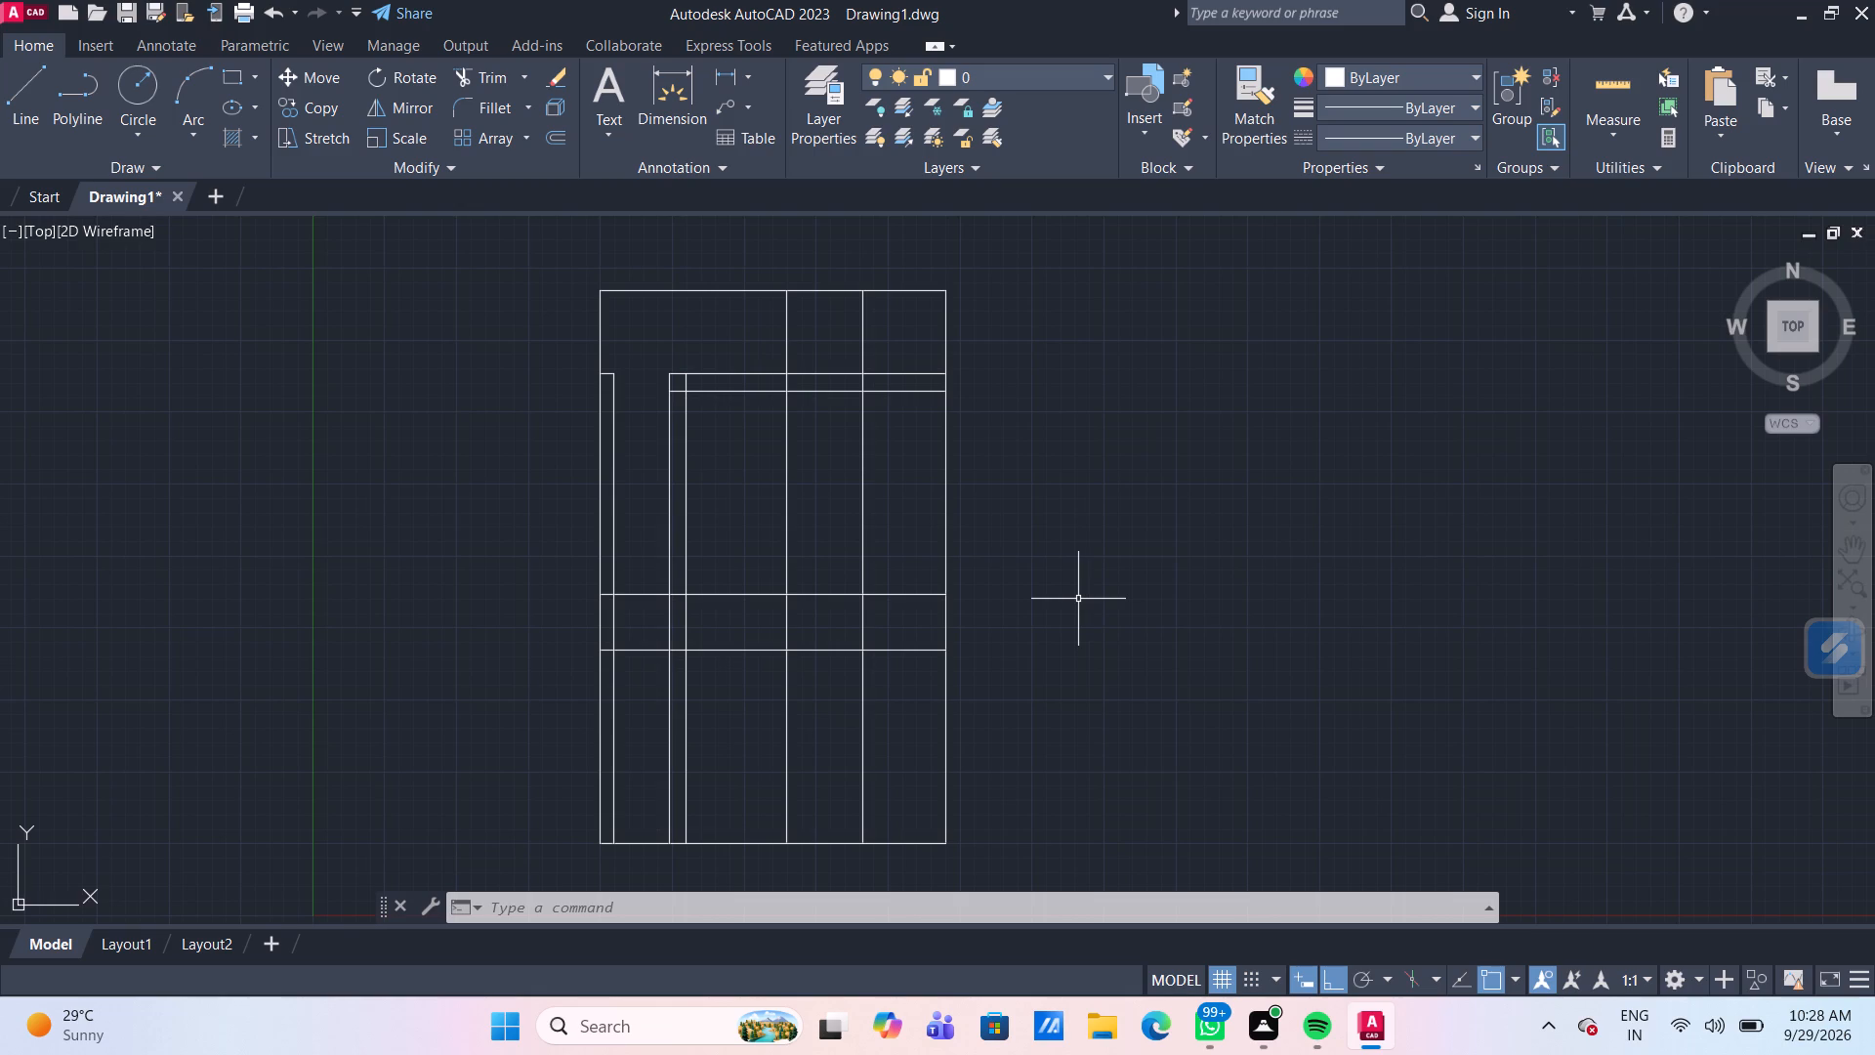
pyautogui.press('Escape')
# Trim the two right-hand interior vertical lines between the two full-width horizontal lines across the middle of the plan.
pyautogui.write('TR')
pyautogui.press('Return')
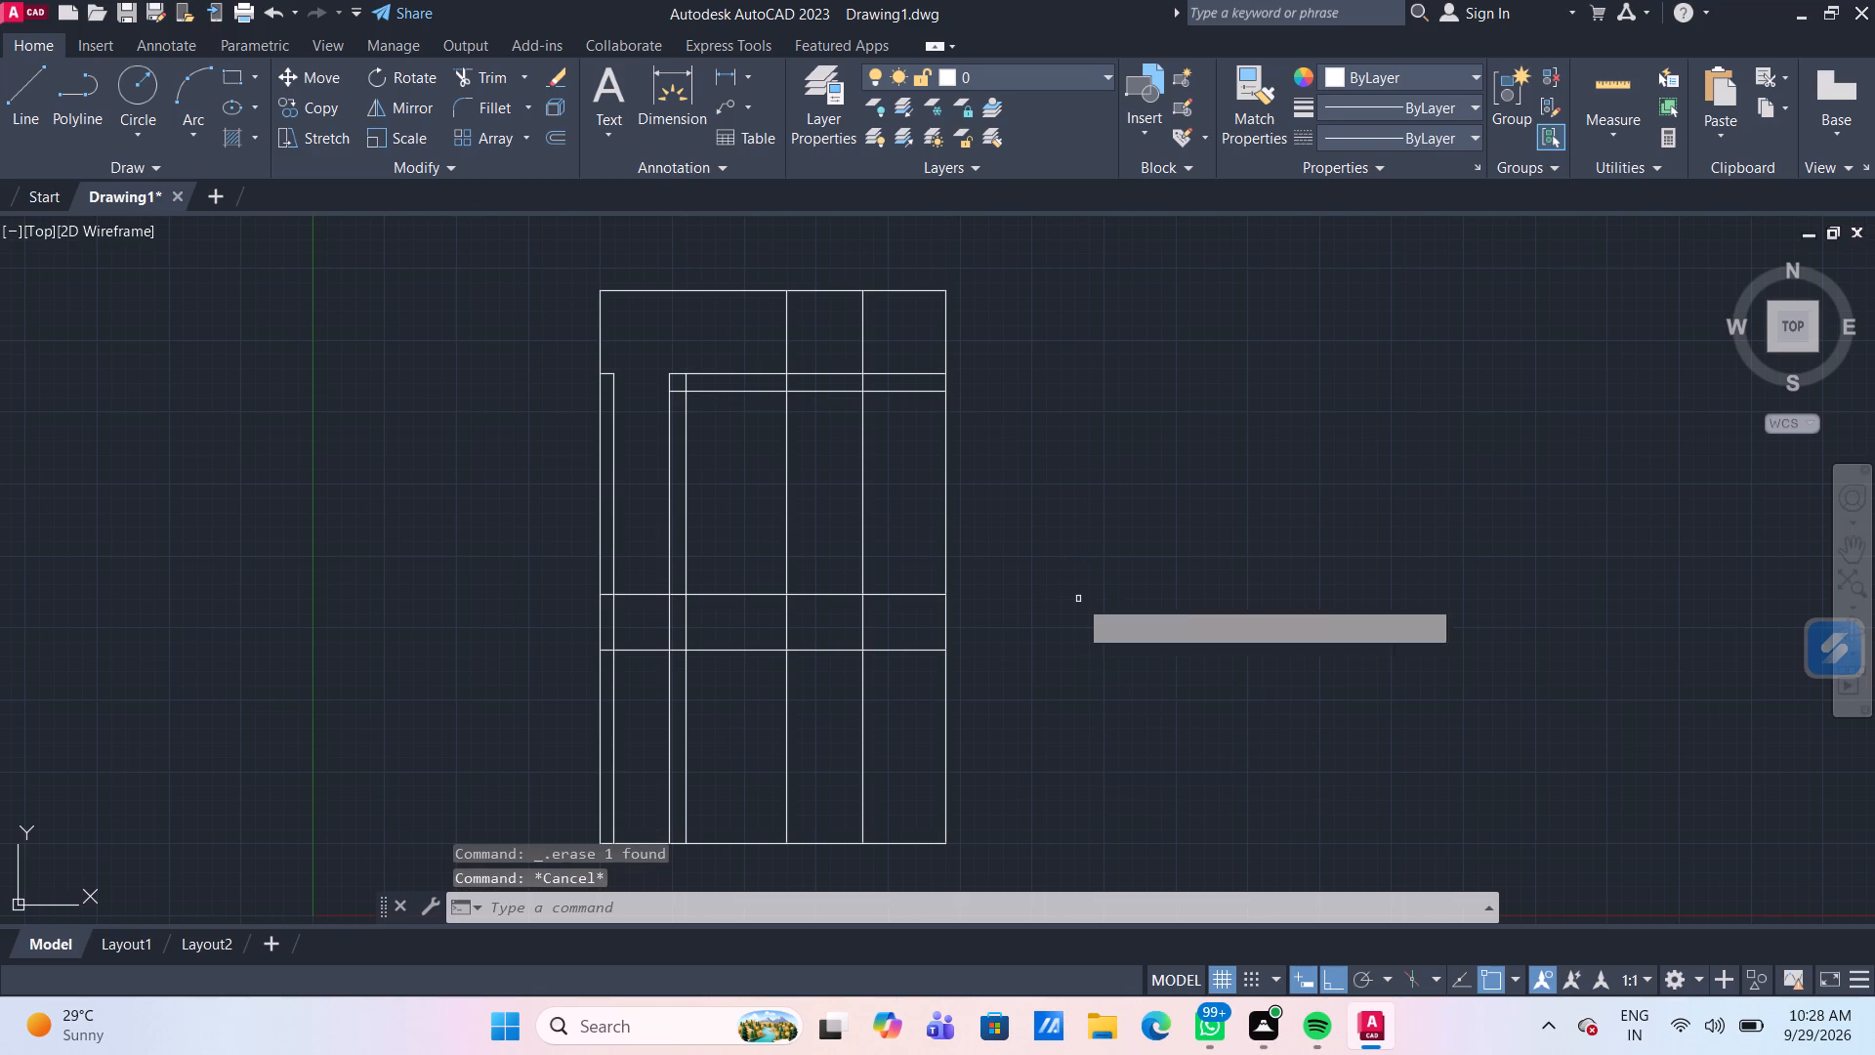
pyautogui.click(752, 616)
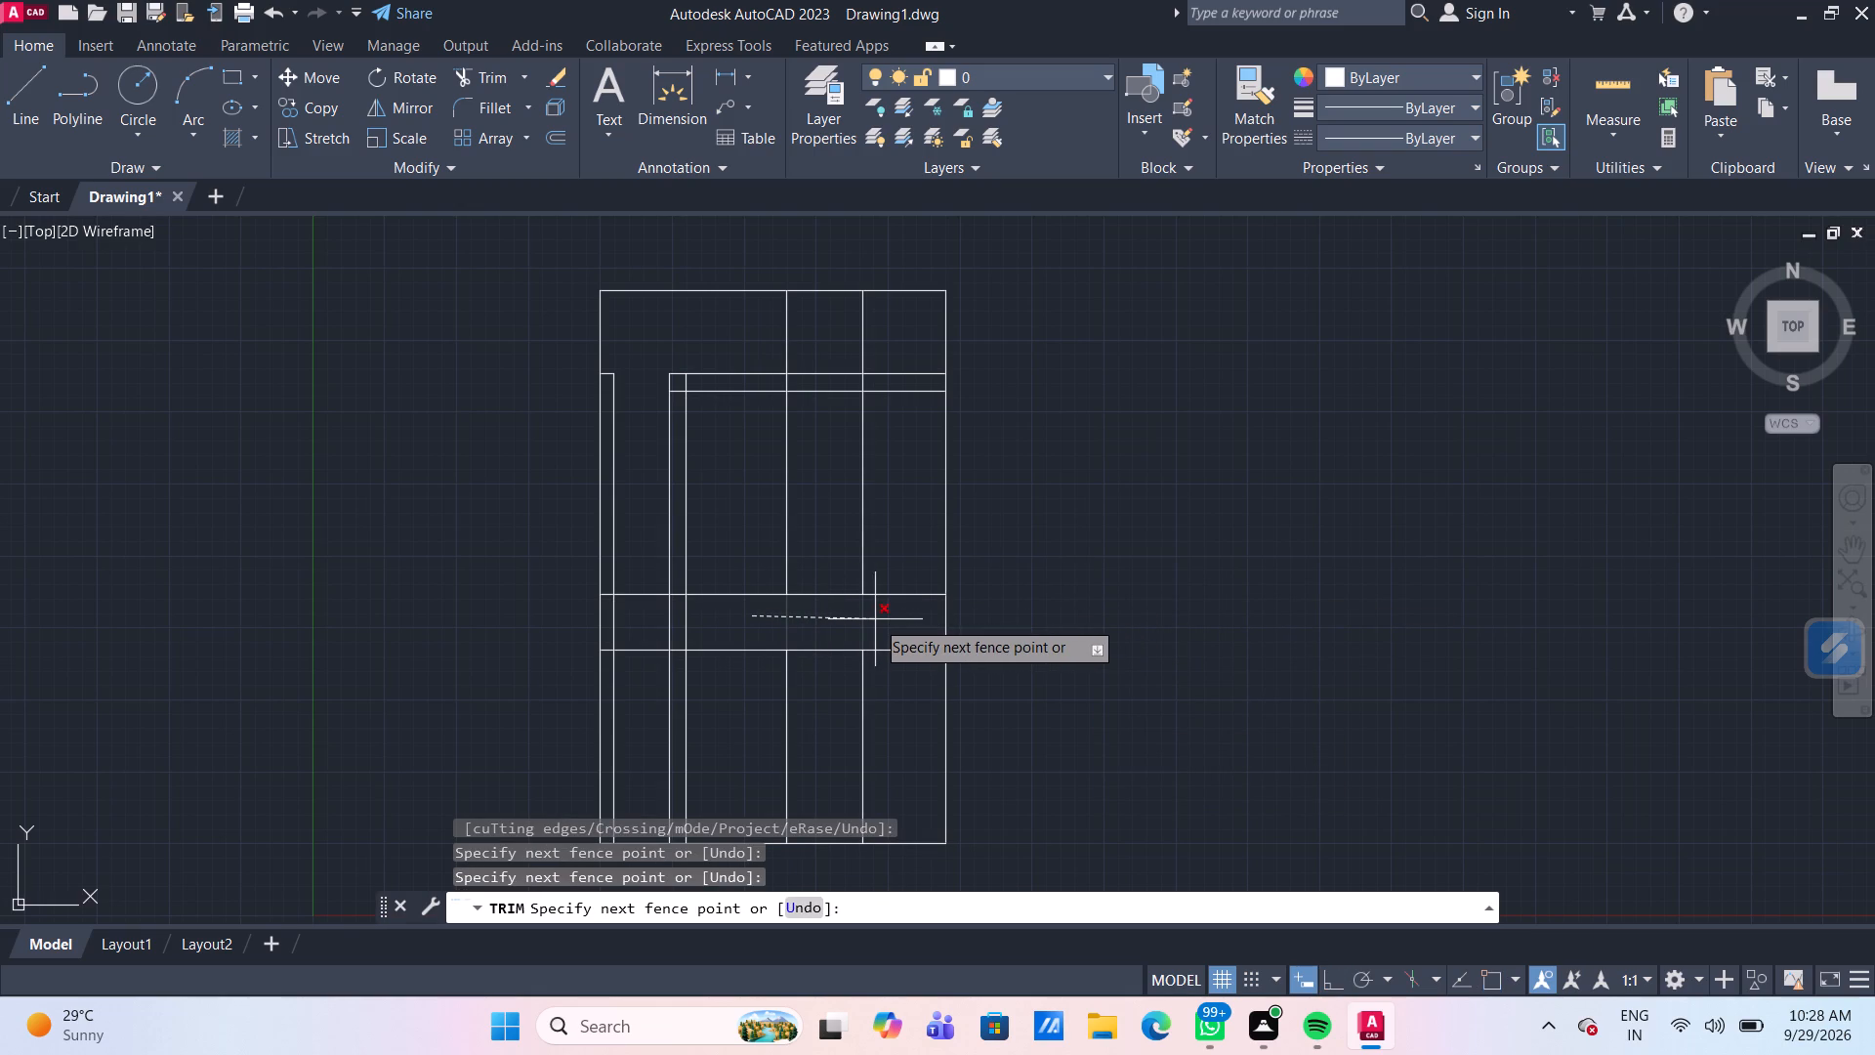
pyautogui.click(875, 619)
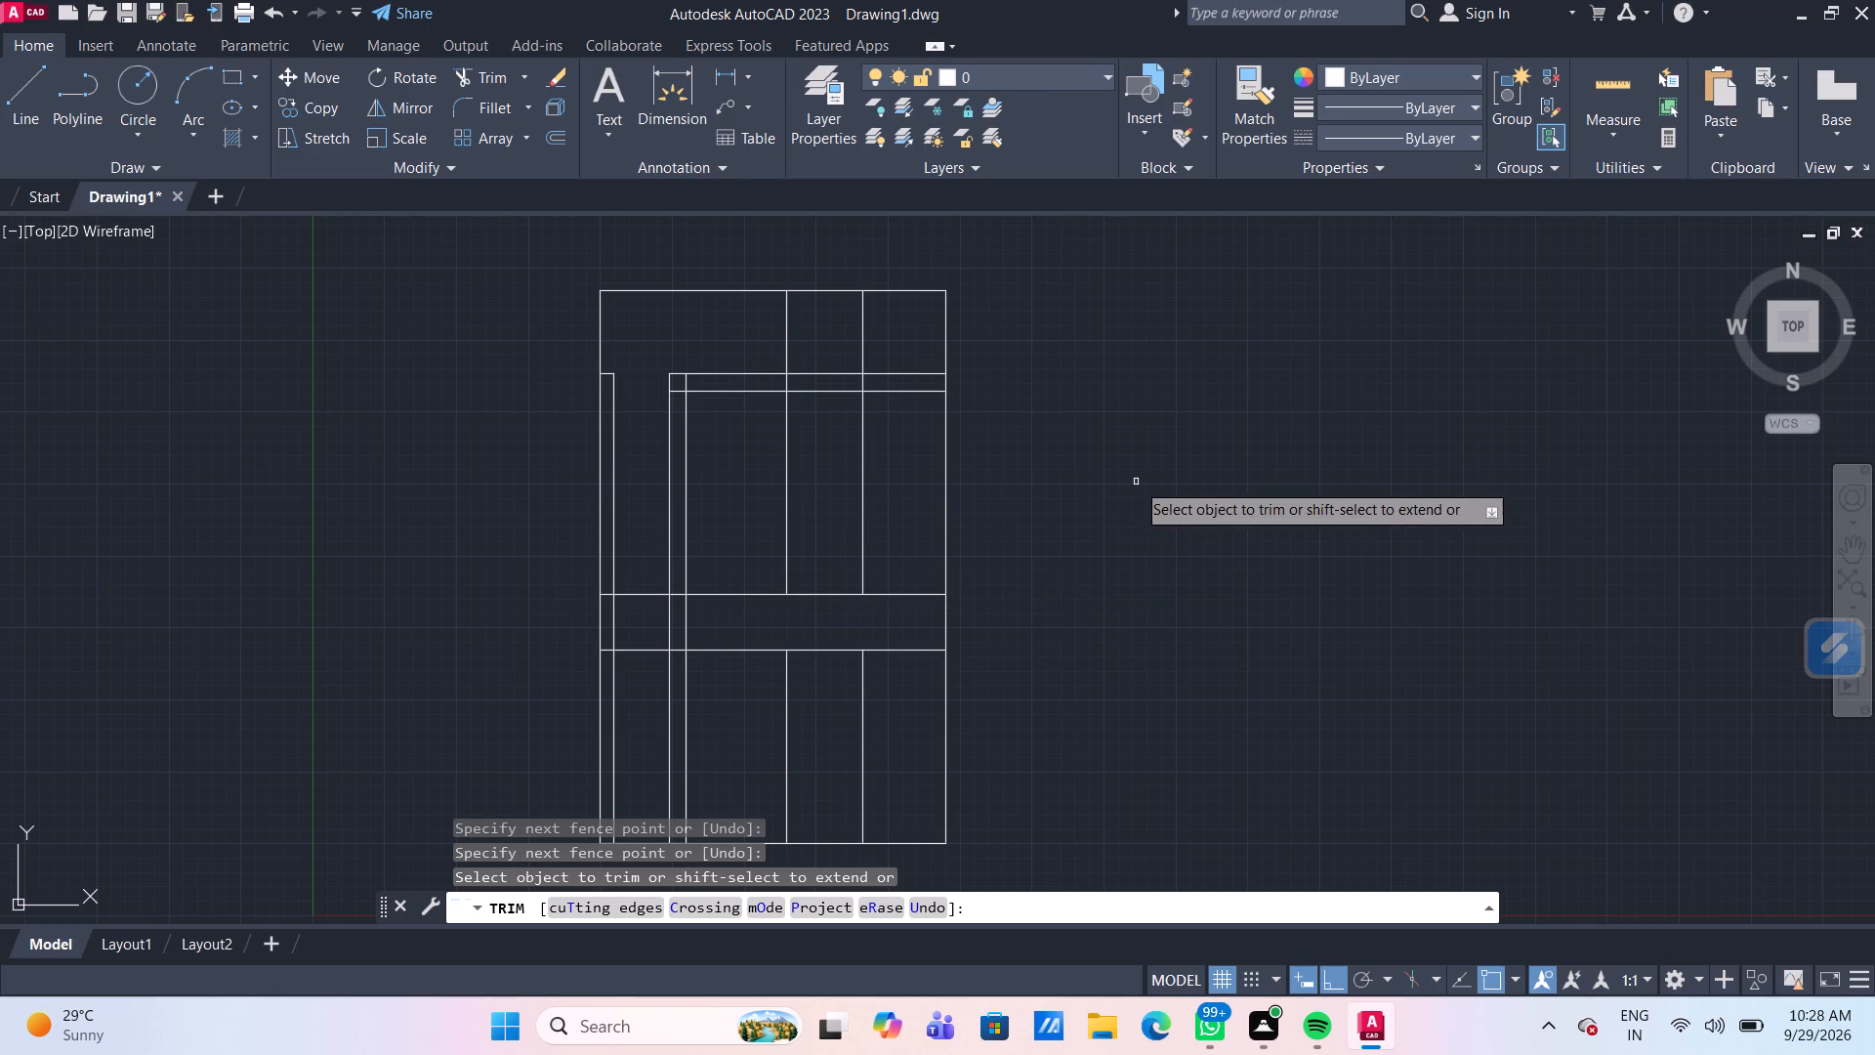
pyautogui.press('Escape')
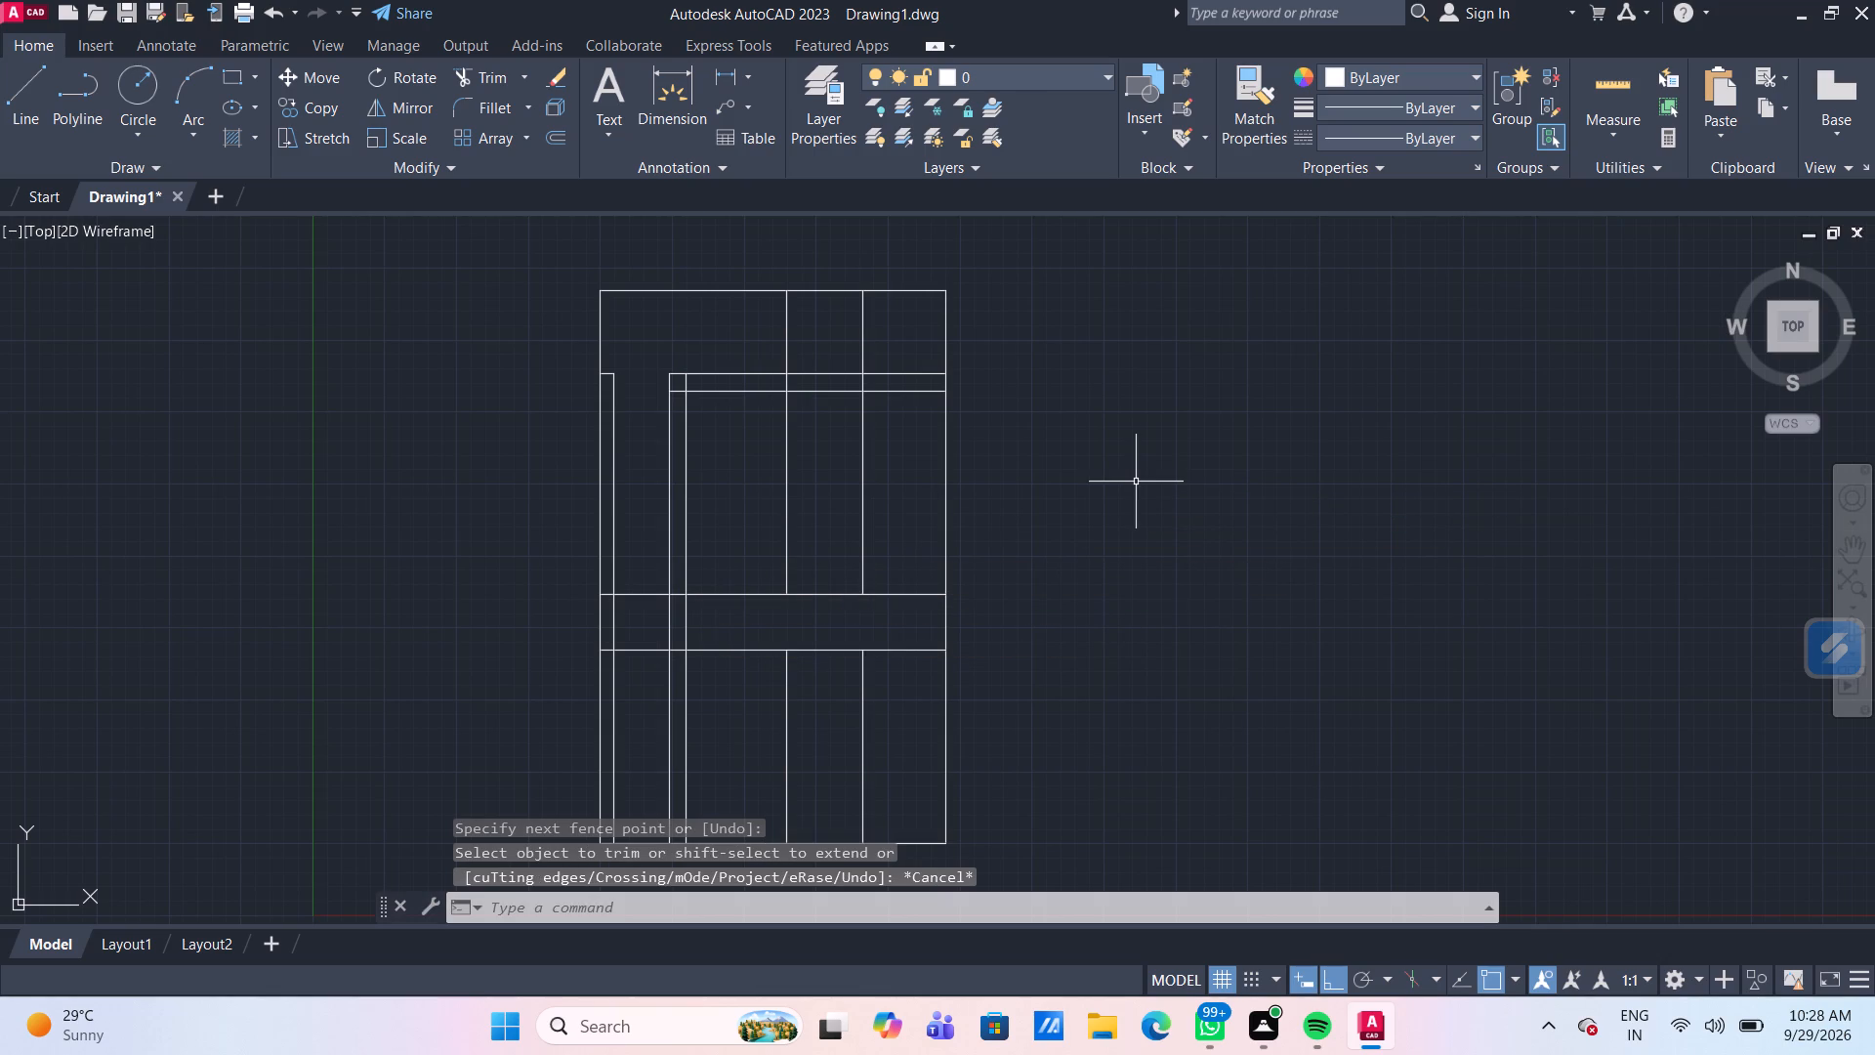
# Check the plan's dimensions with a quick measure.
pyautogui.moveTo(1055, 519); pyautogui.dragTo(1050, 453, button='middle')
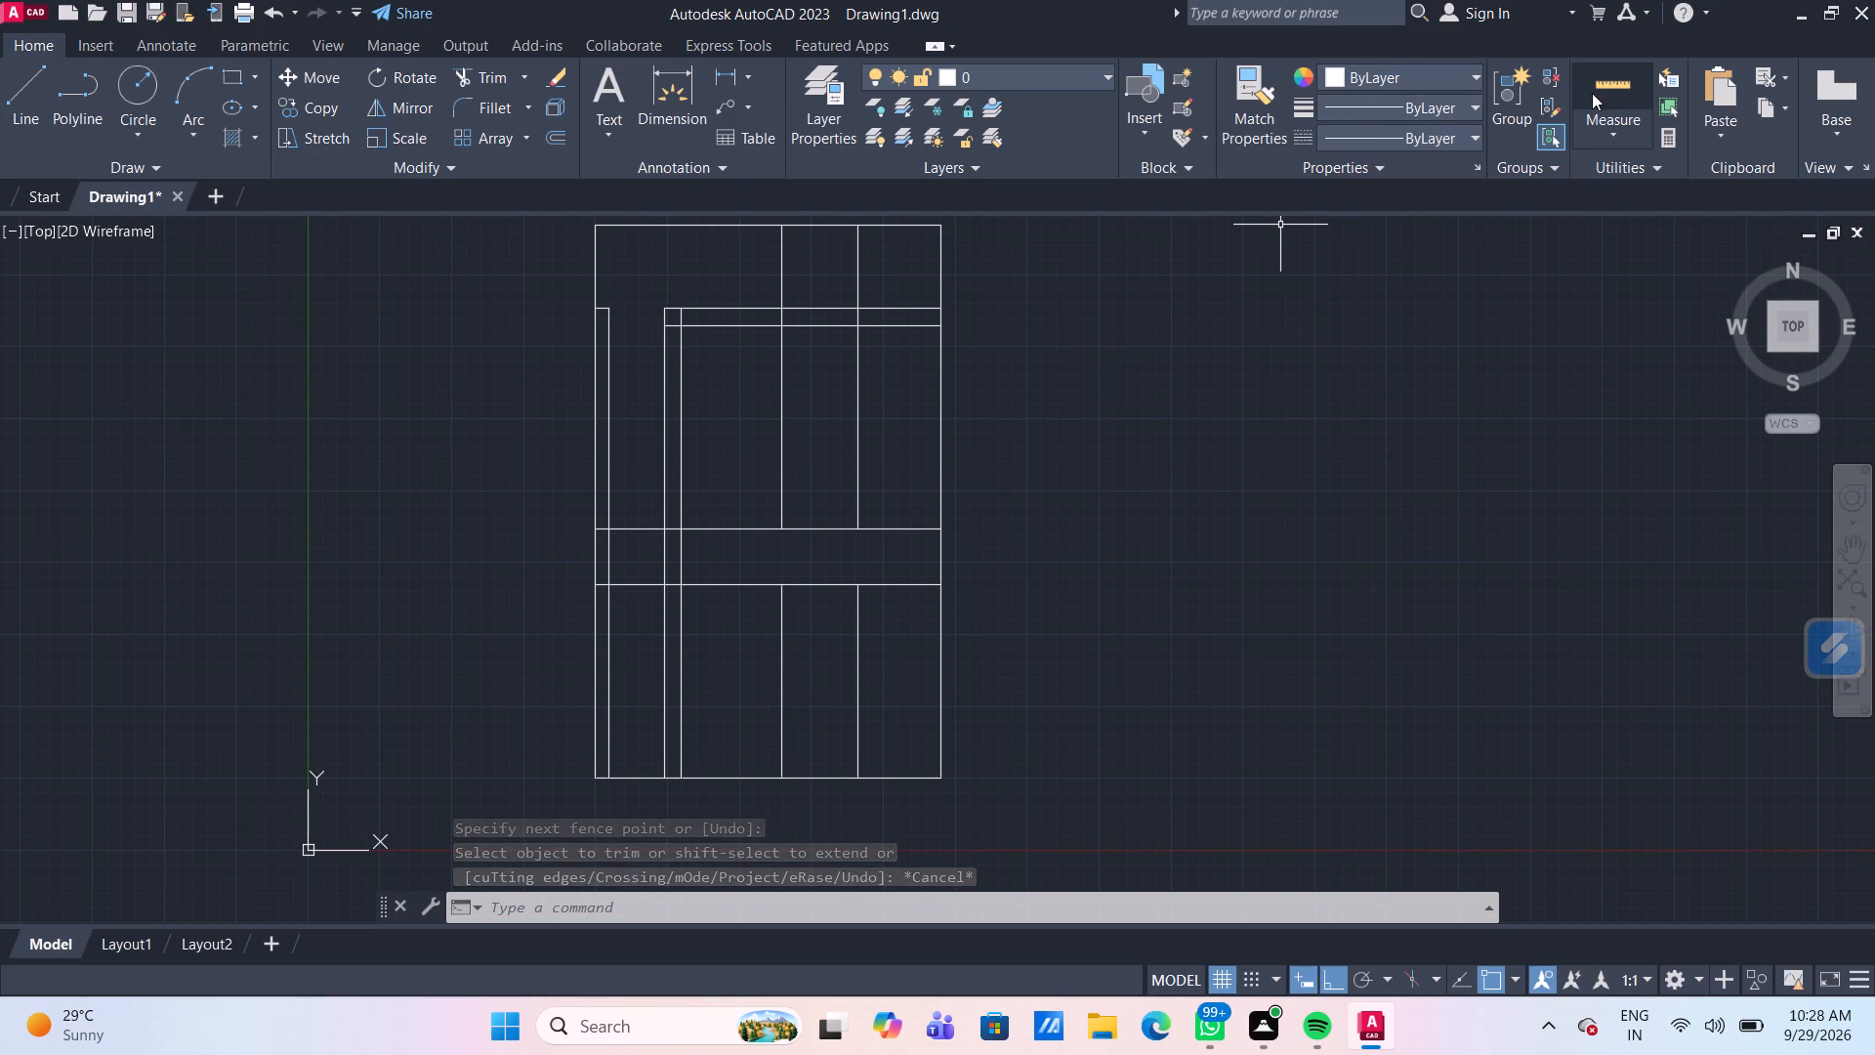
pyautogui.click(1592, 93)
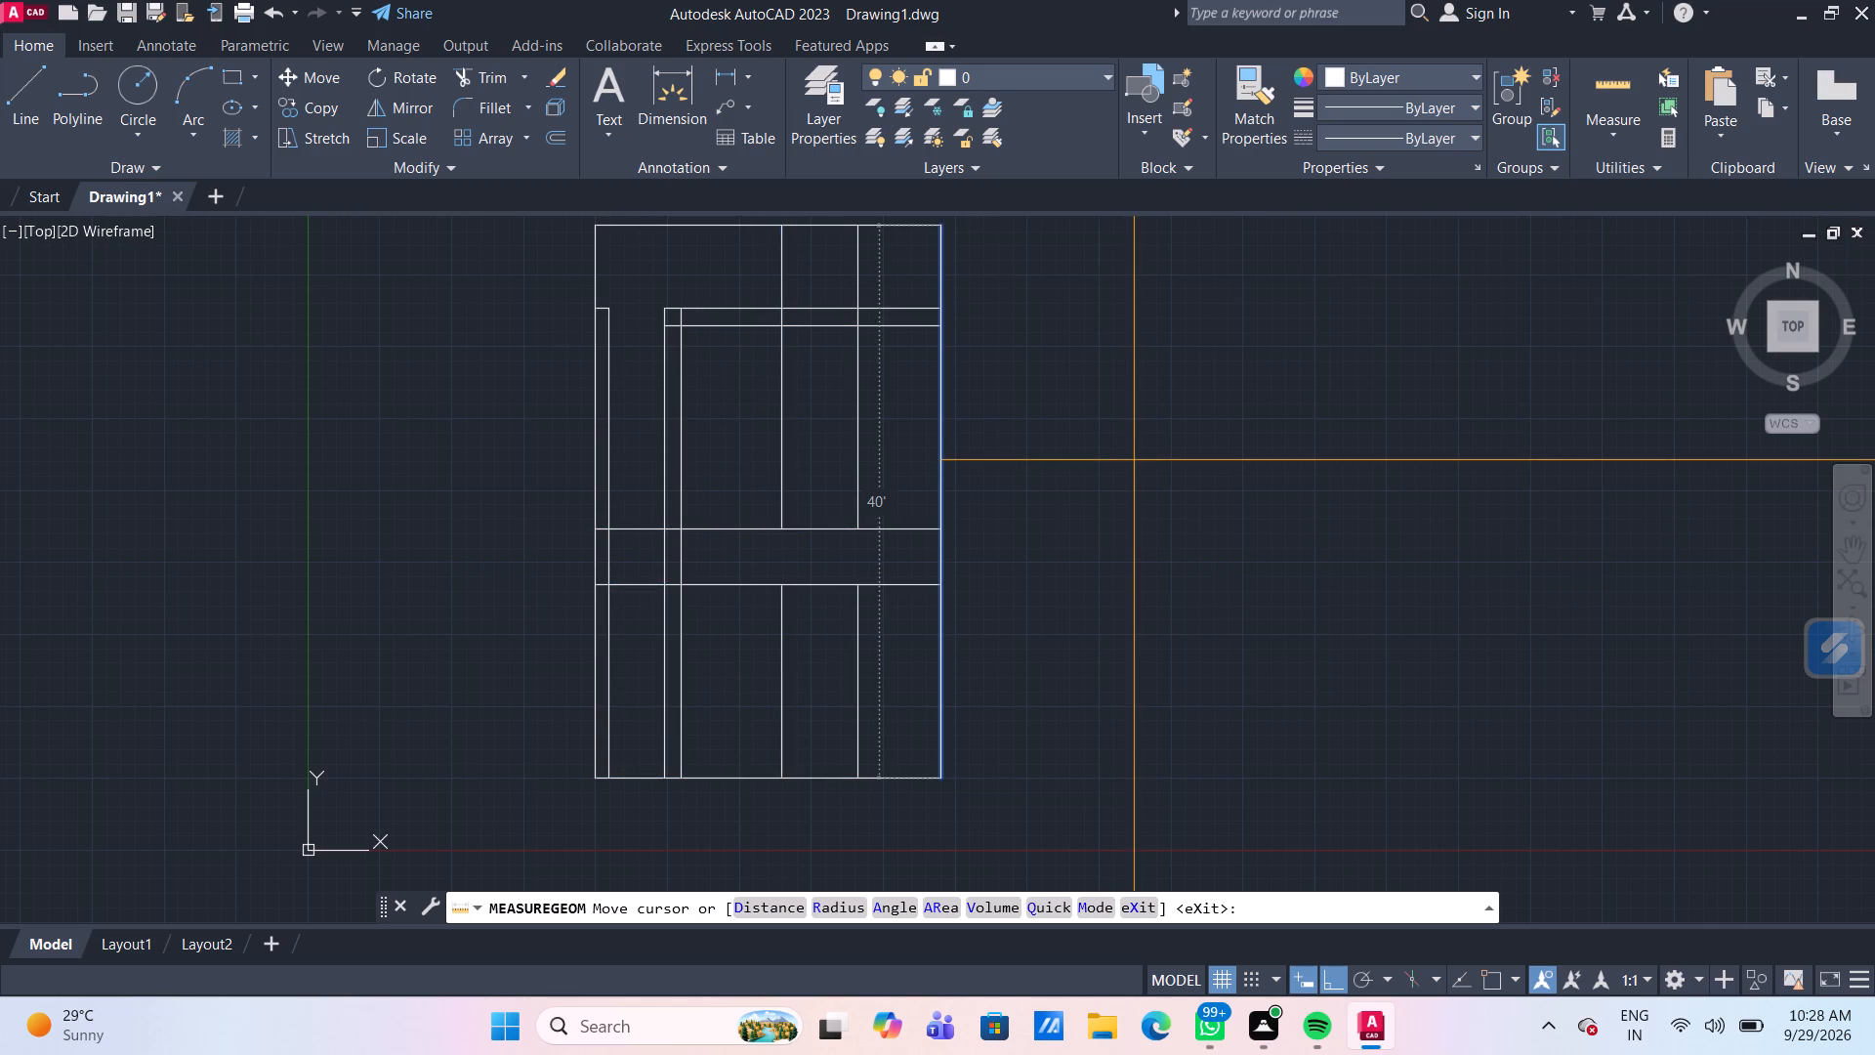
pyautogui.press('Escape')
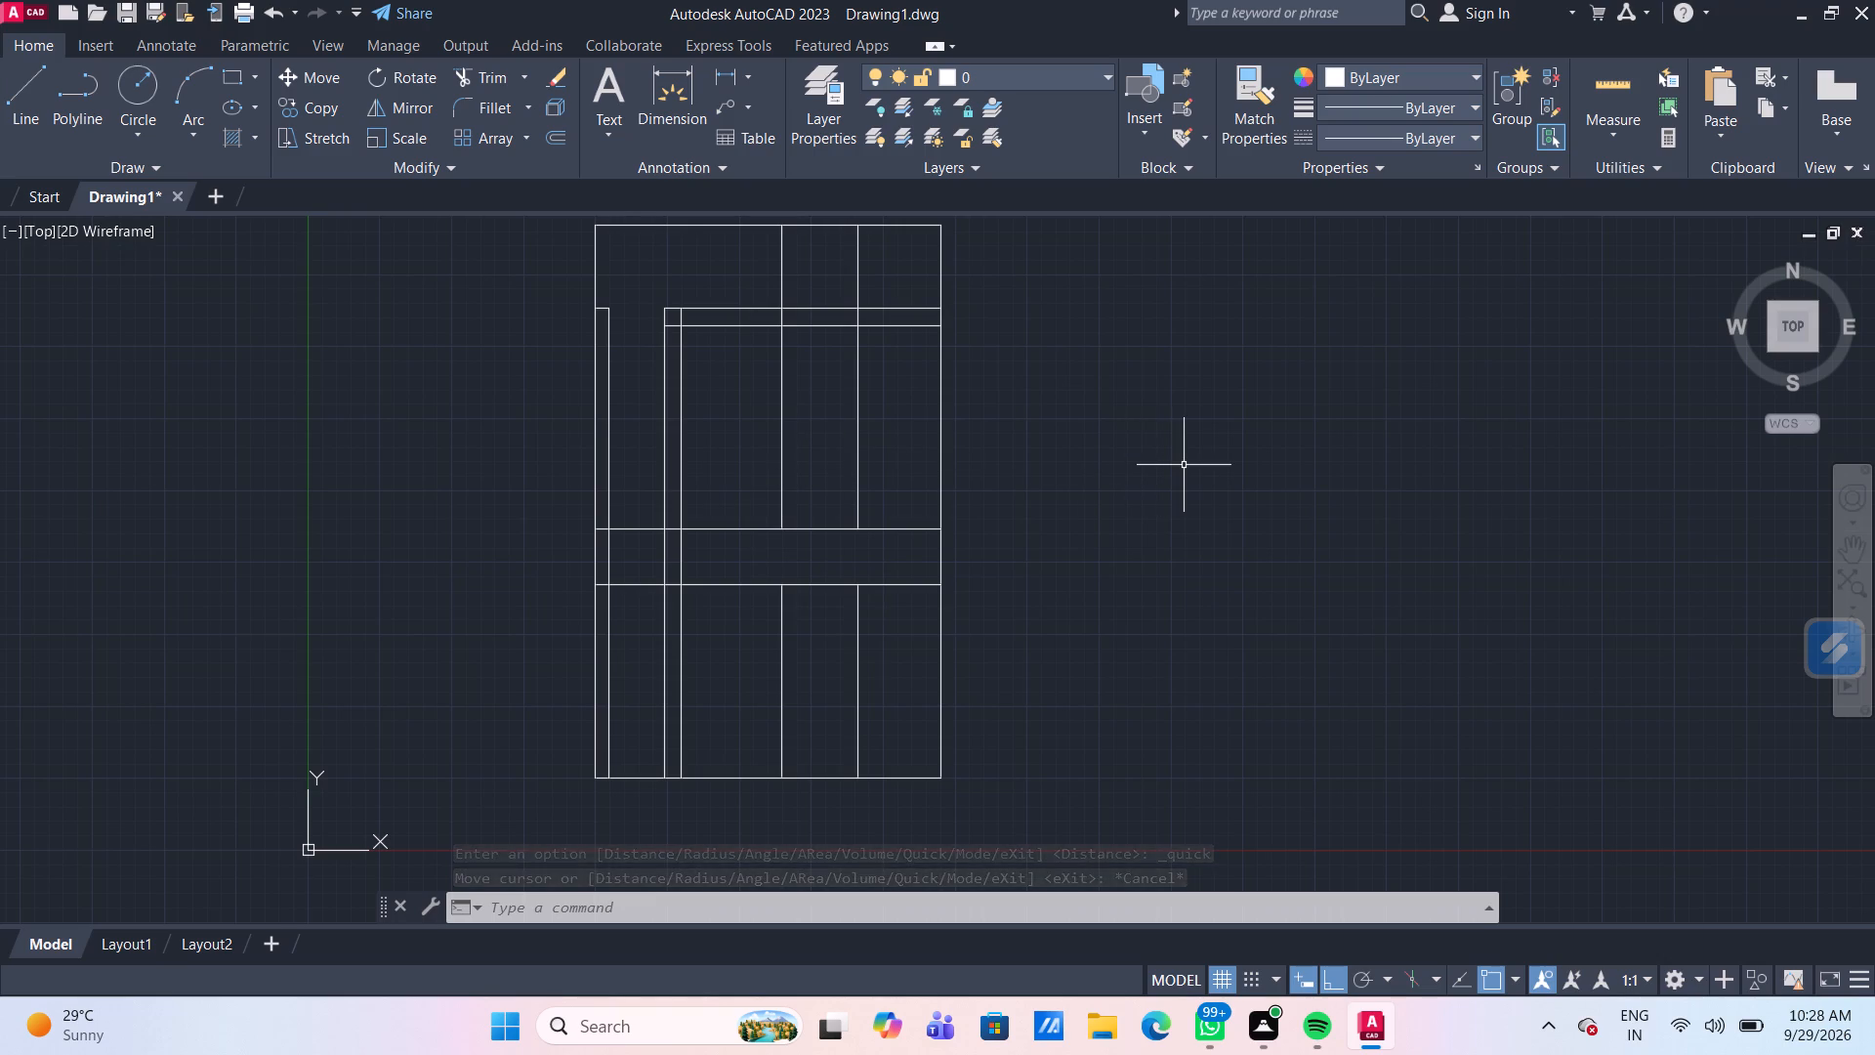
# Offset the upper of the two full-width middle horizontal lines 2' upward.
pyautogui.click(755, 528)
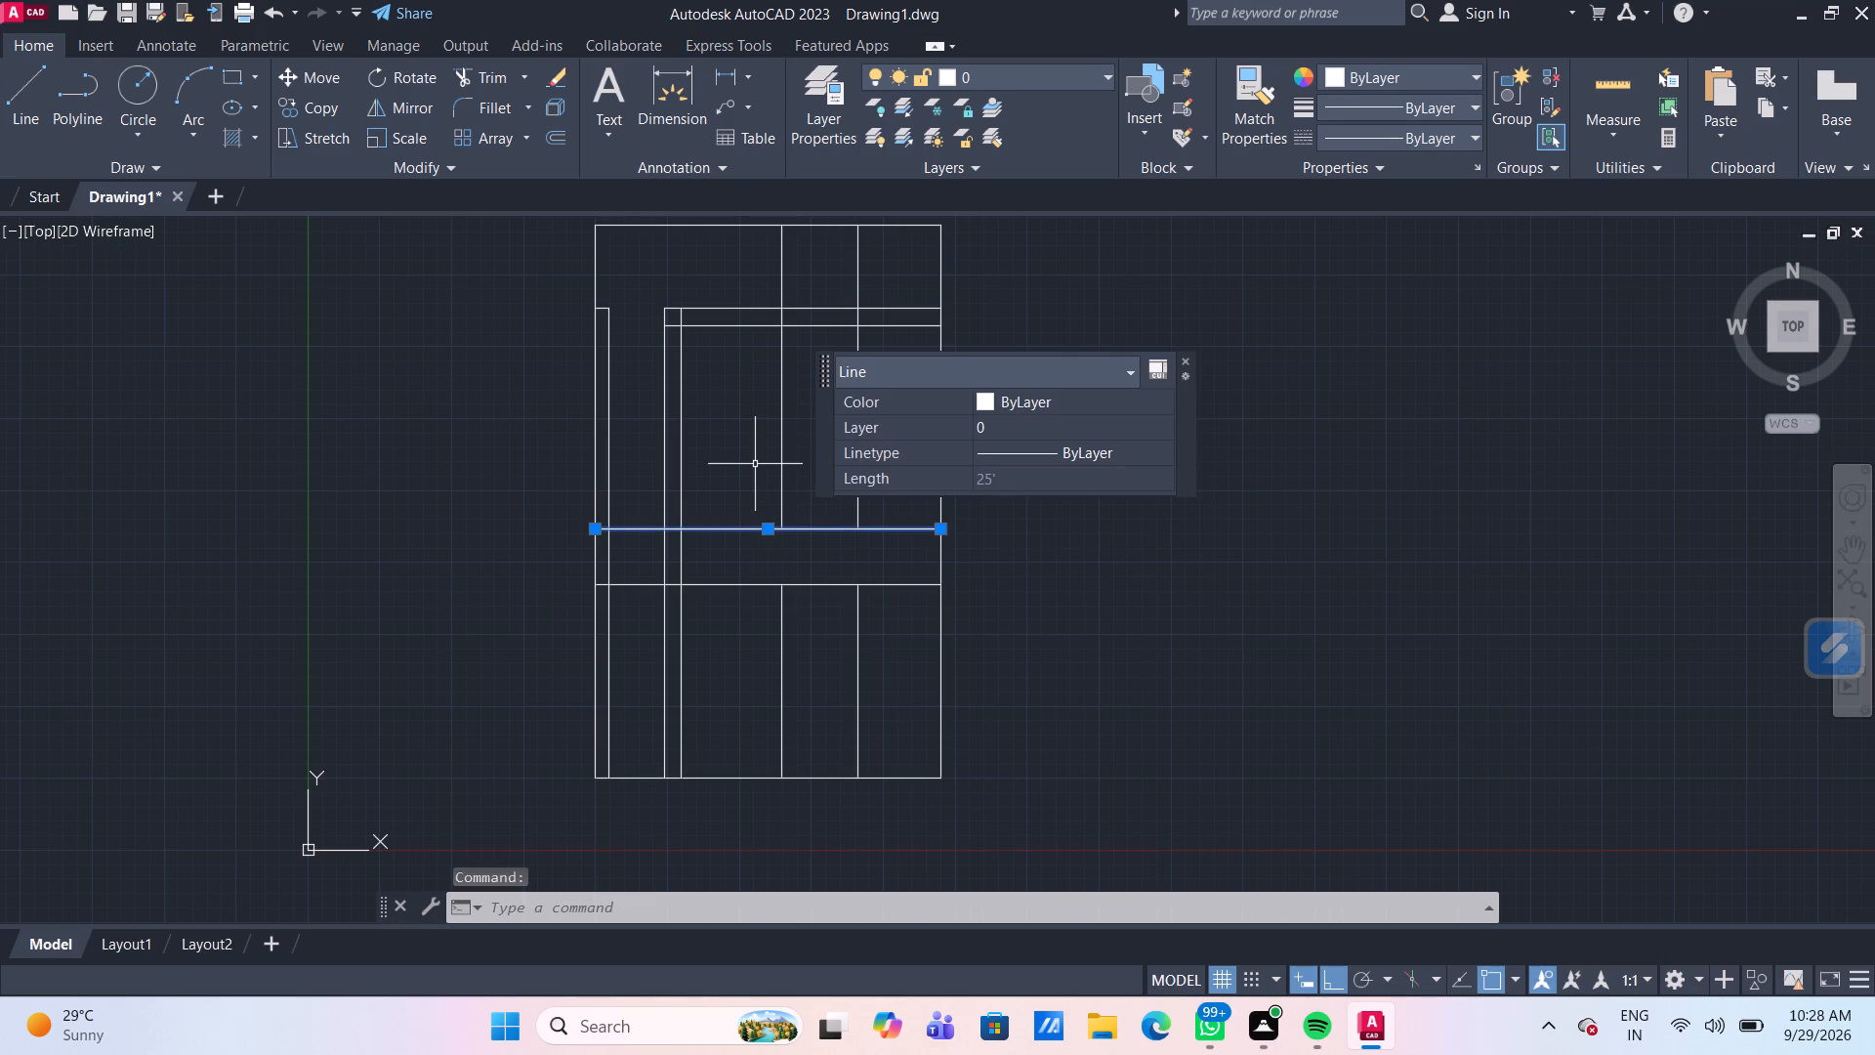
pyautogui.press('Escape')
pyautogui.press('o')
pyautogui.press('Return')
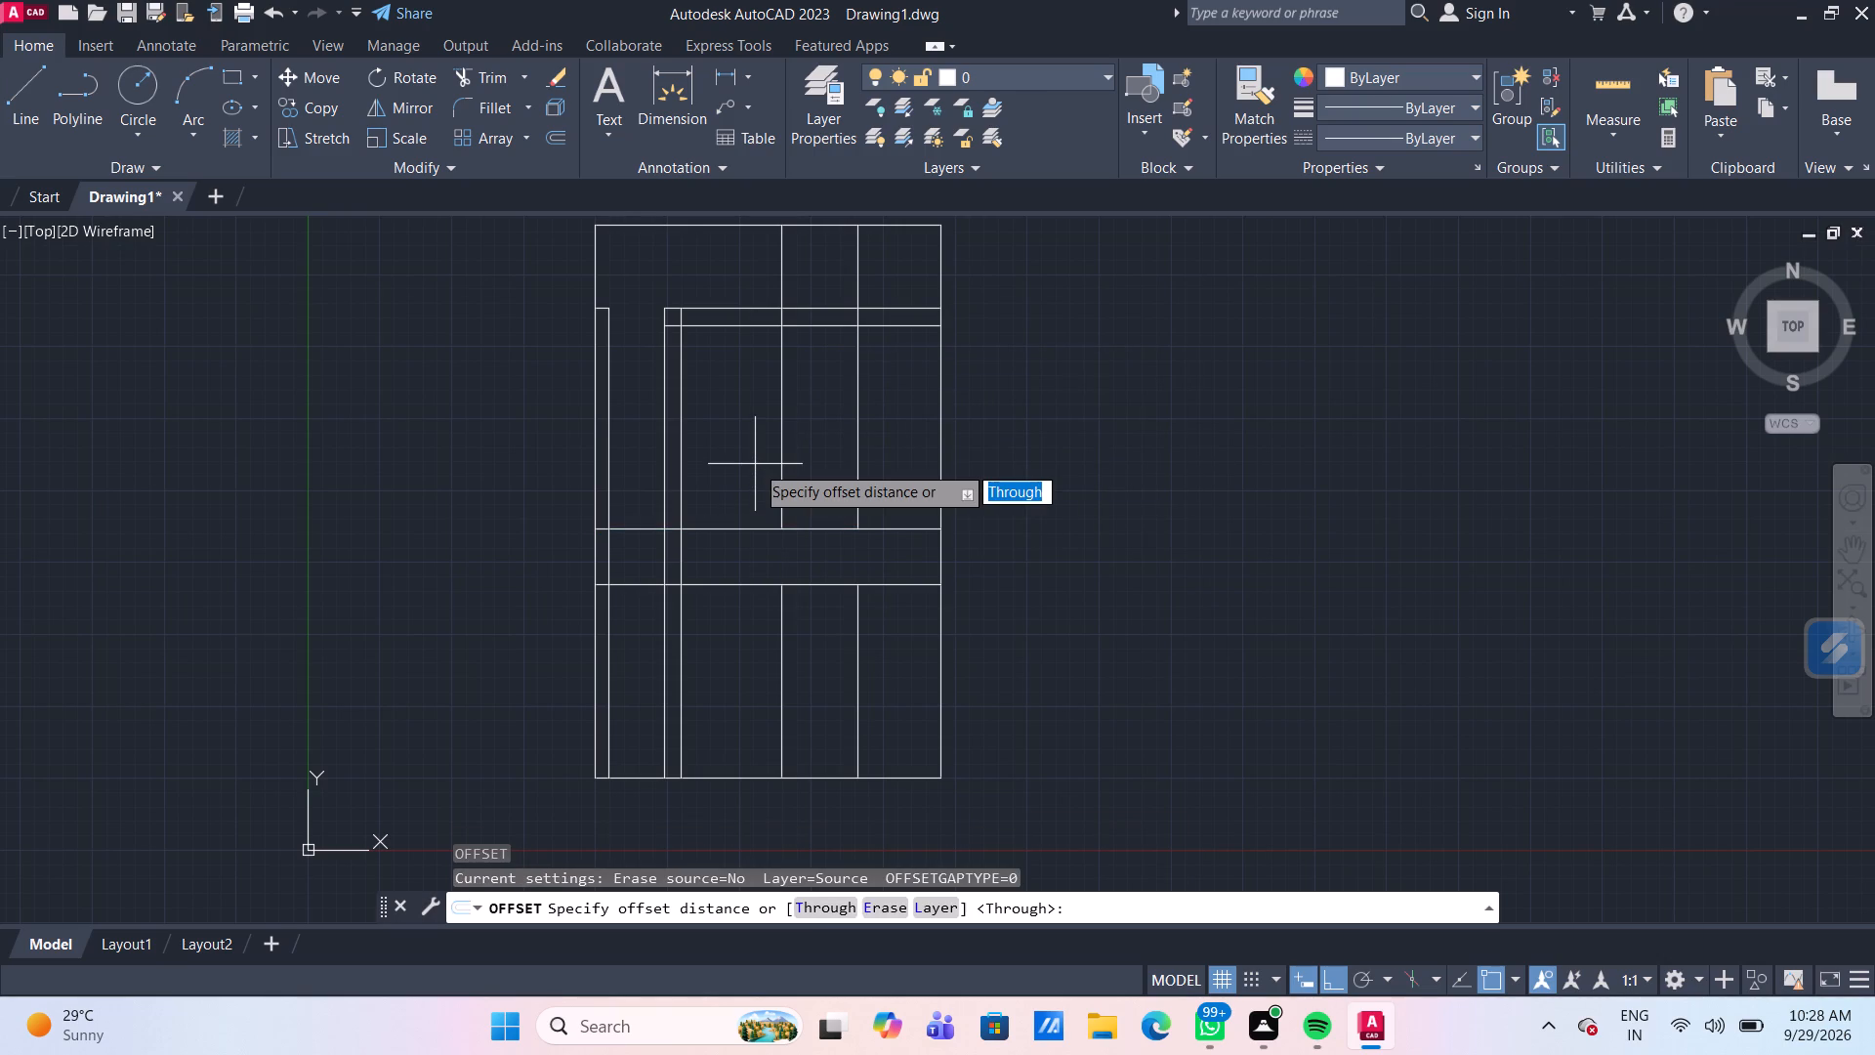
pyautogui.press('Return')
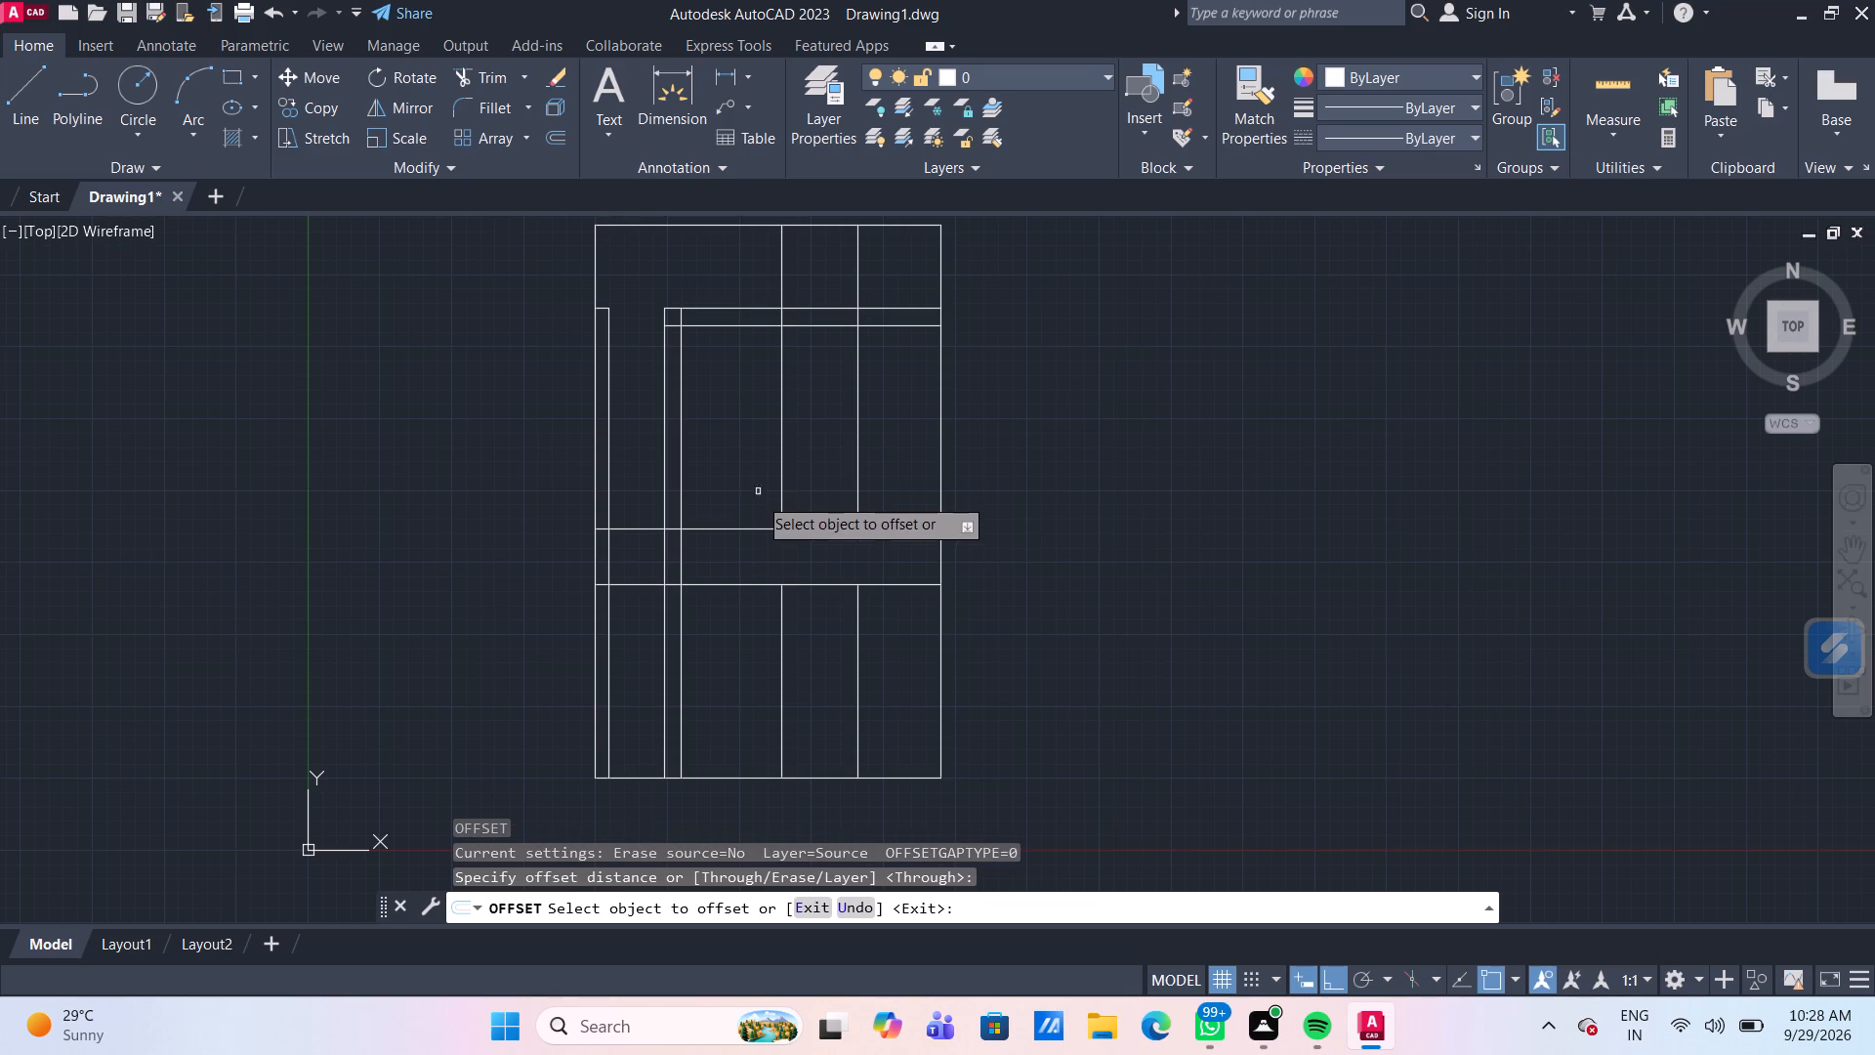
pyautogui.click(754, 529)
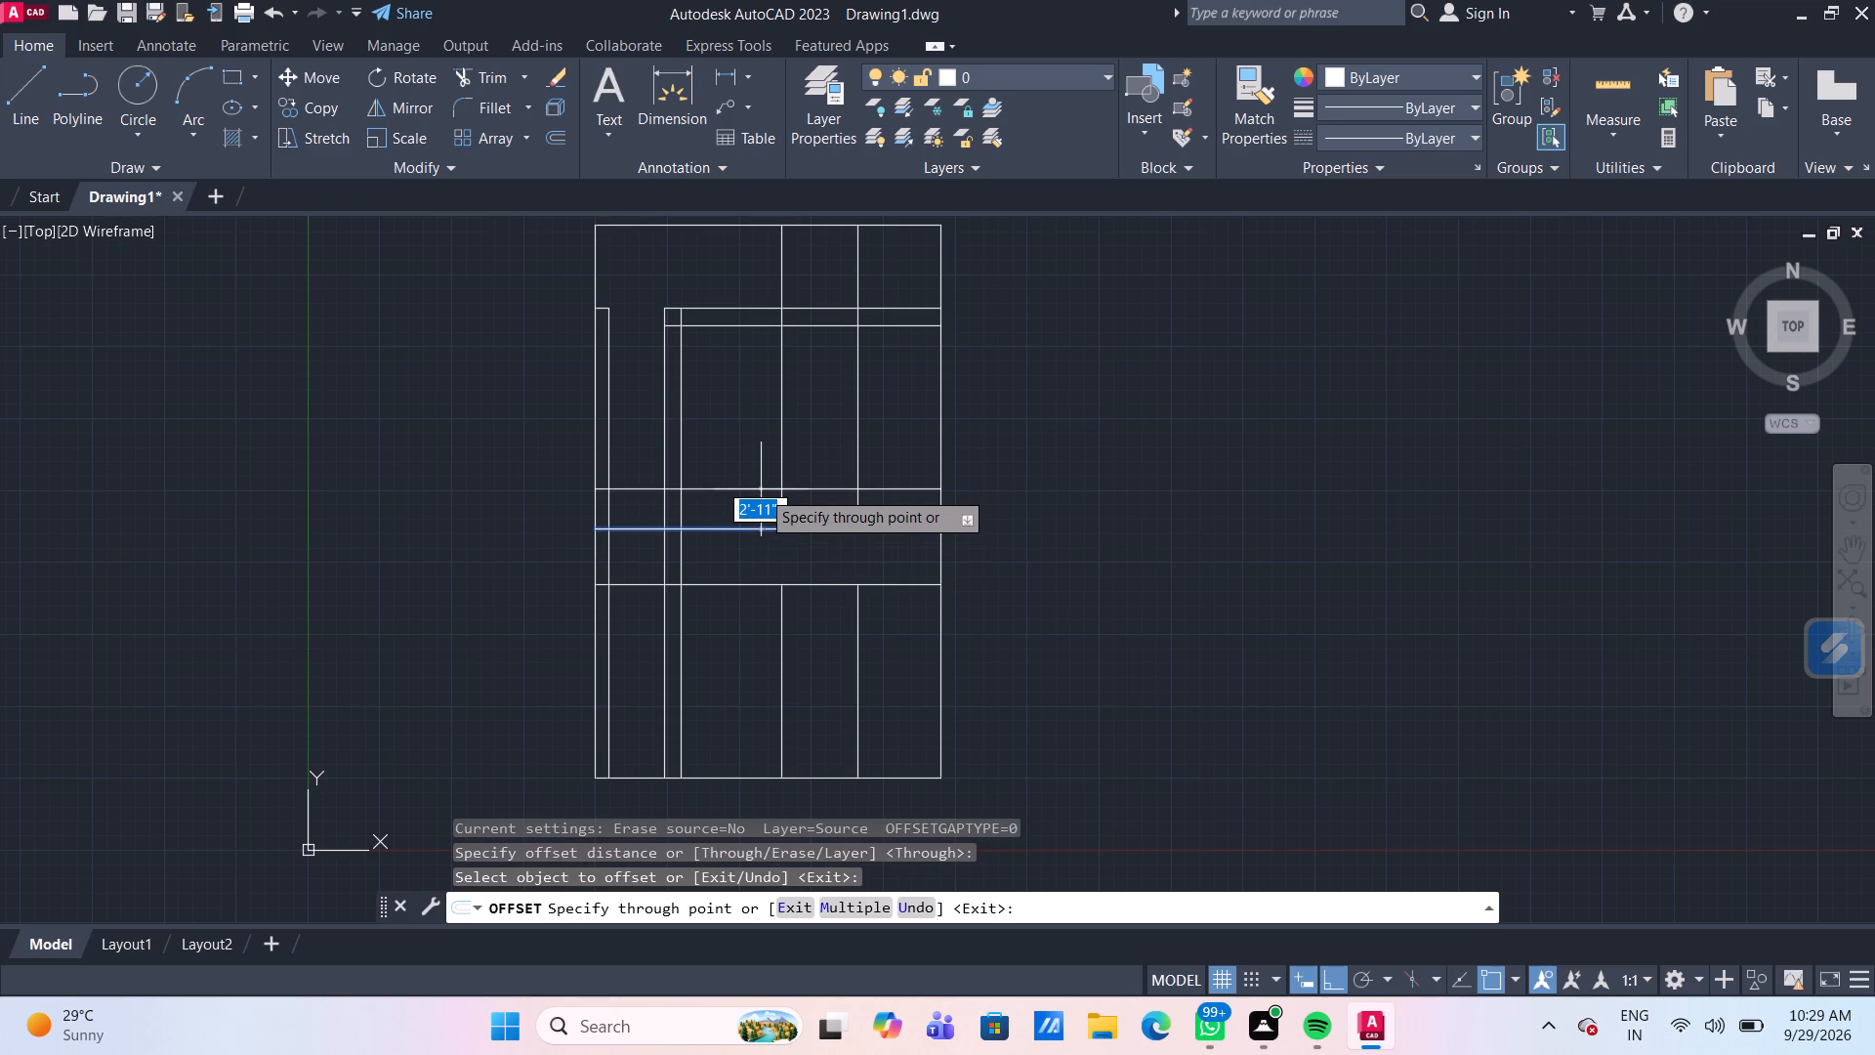
pyautogui.write("2'")
pyautogui.press('Return')
pyautogui.press('Escape')
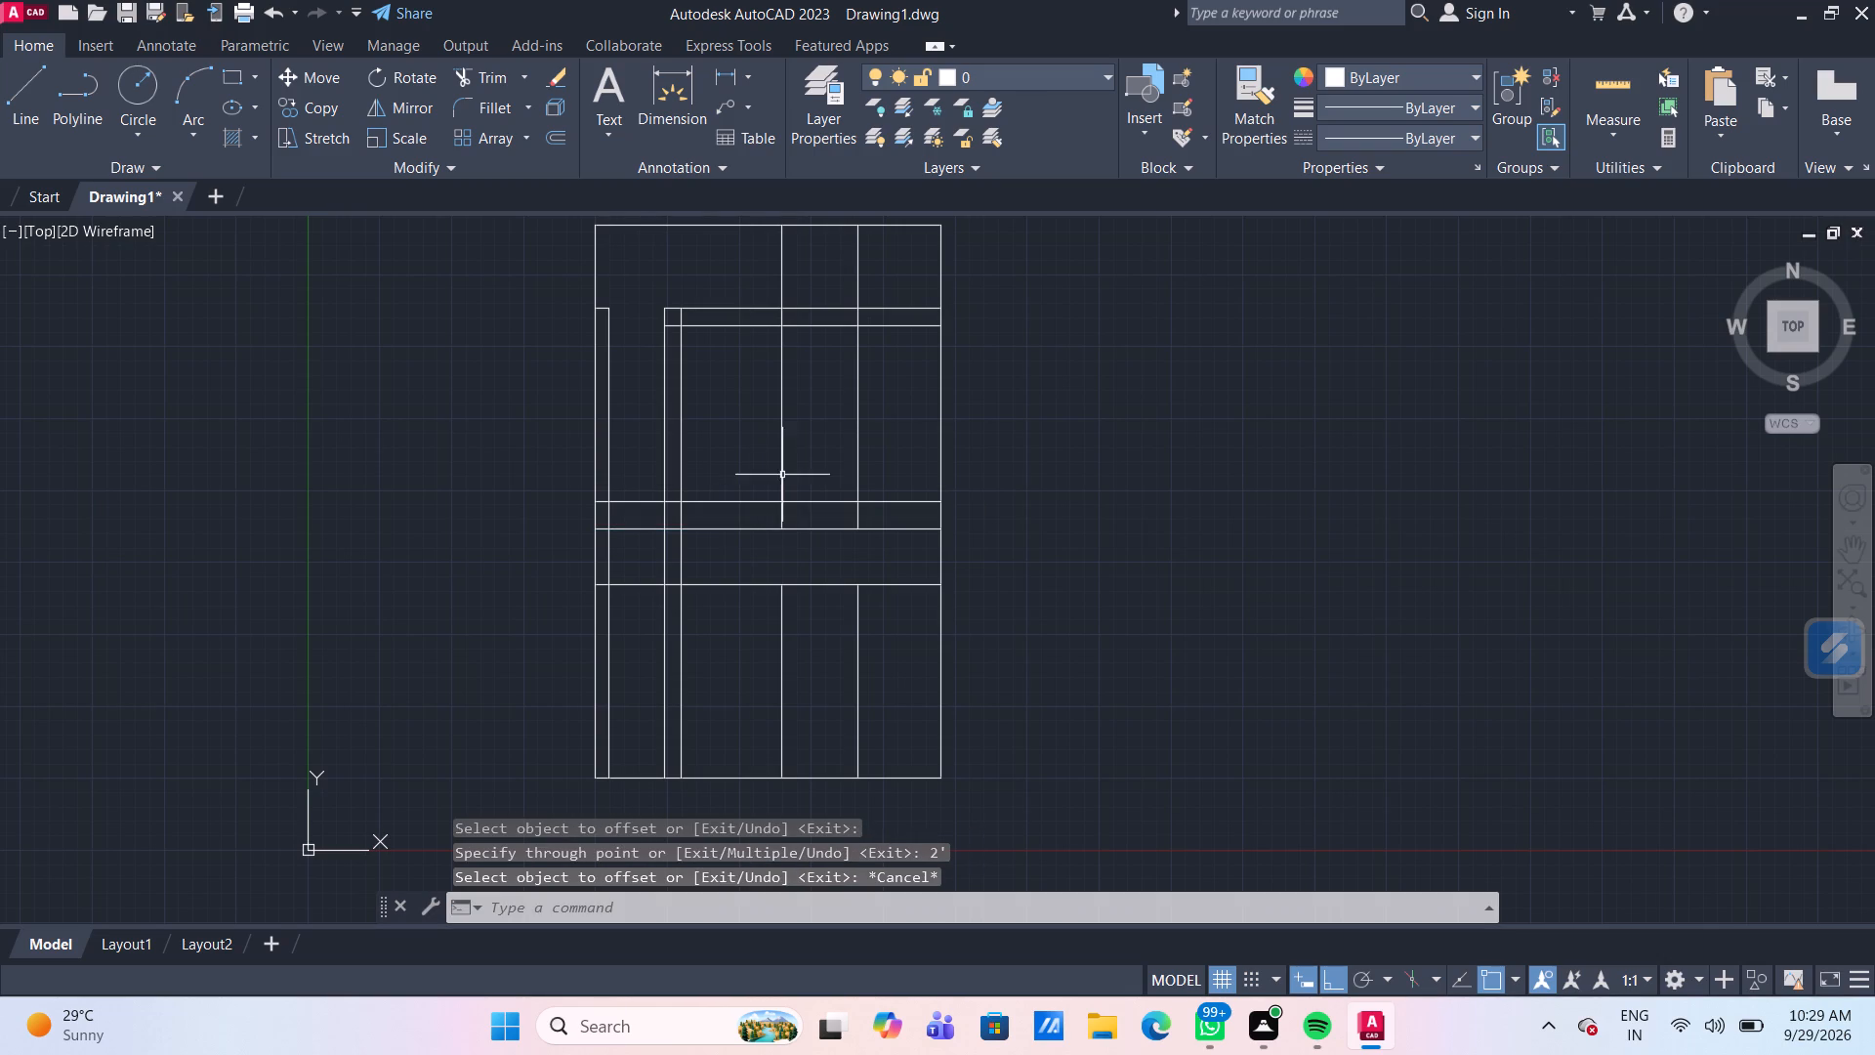
# Quick-measure the spaces in the plan, including the room below the lowest interior horizontal line.
pyautogui.click(1611, 101)
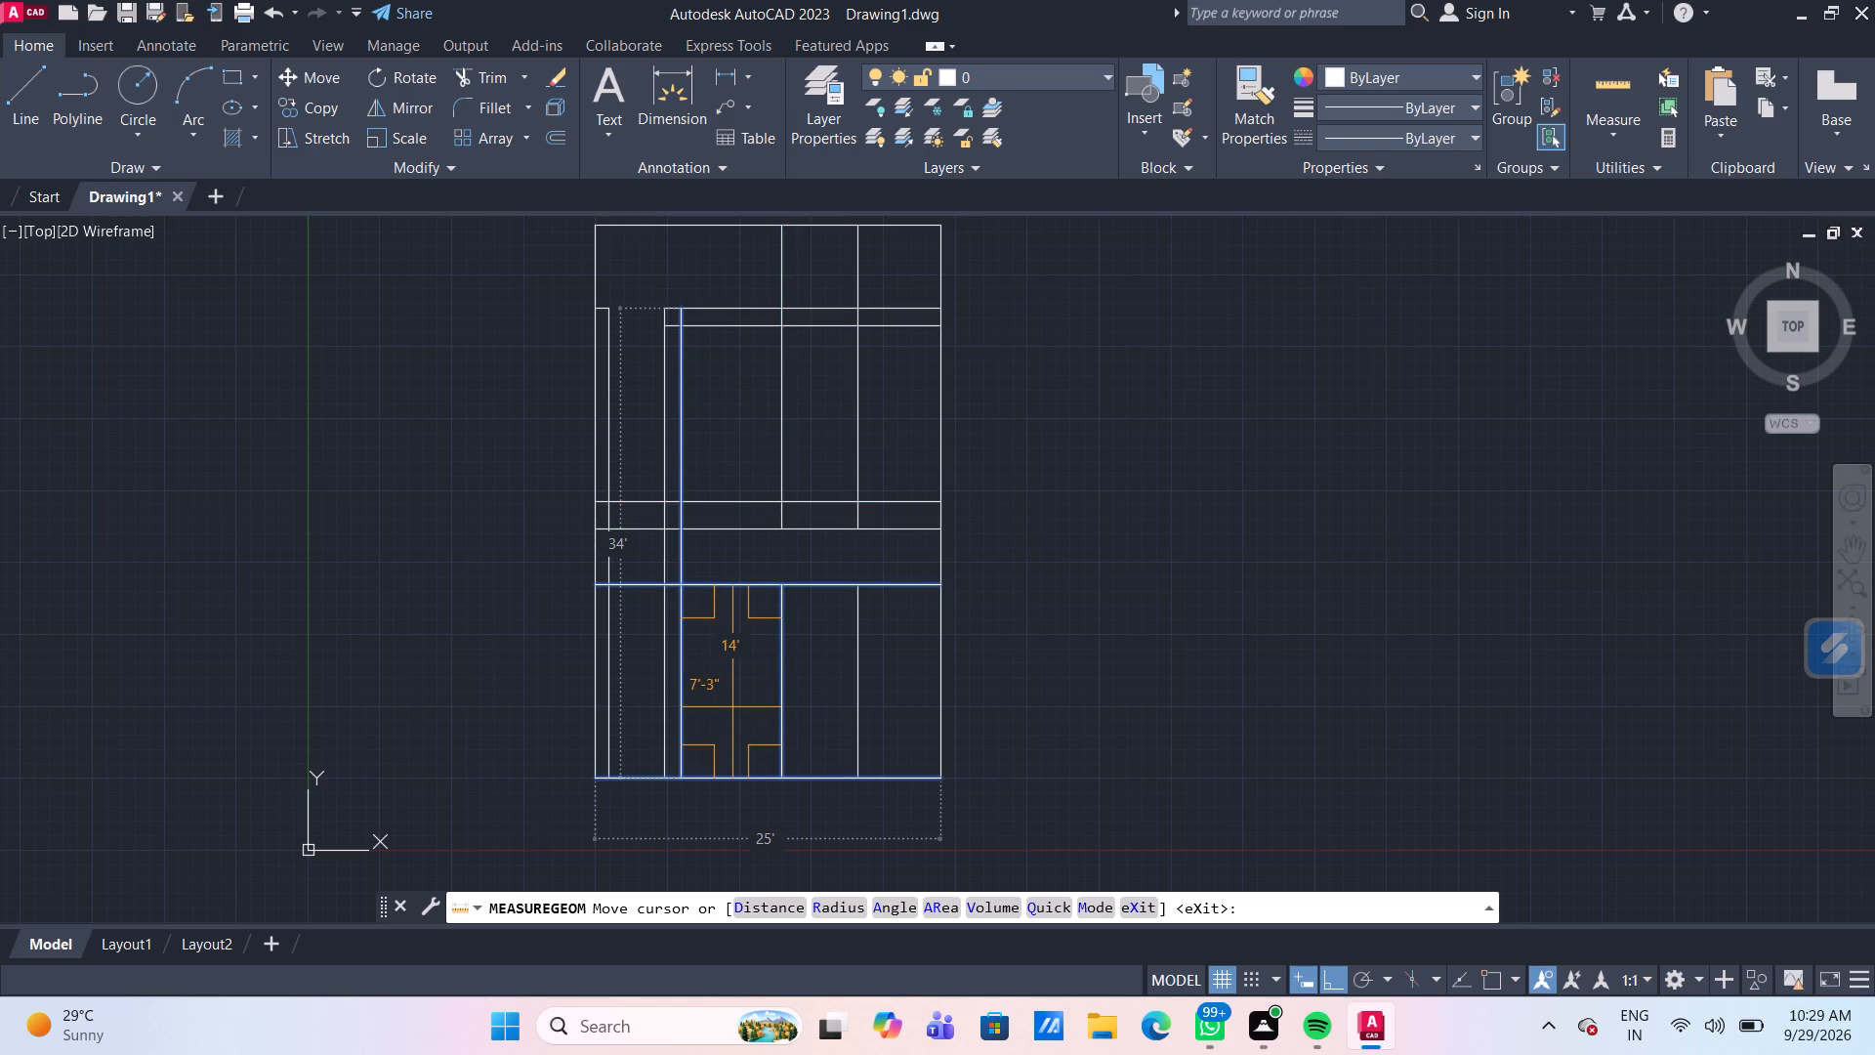
pyautogui.press('Escape')
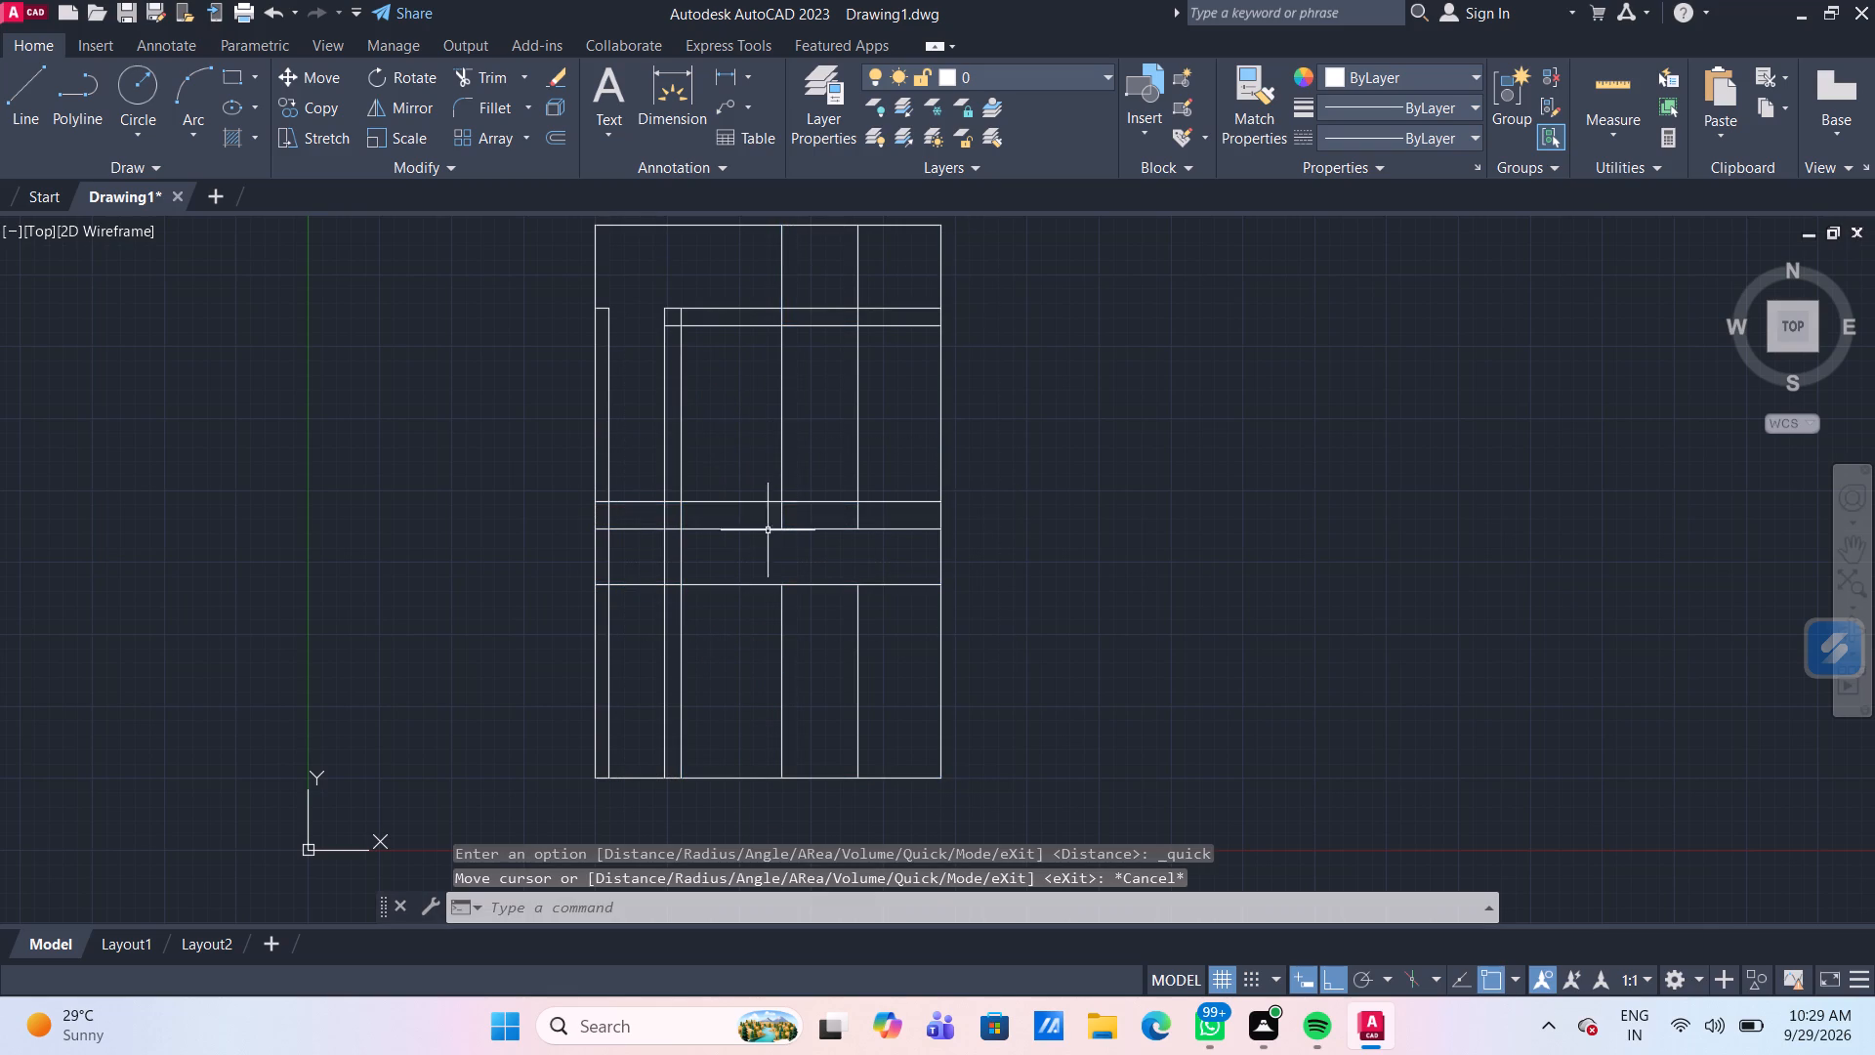
# Move the three full-width horizontal lines across the middle of the plan 1' downward.
pyautogui.moveTo(737, 602); pyautogui.dragTo(730, 585)
pyautogui.click(707, 473)
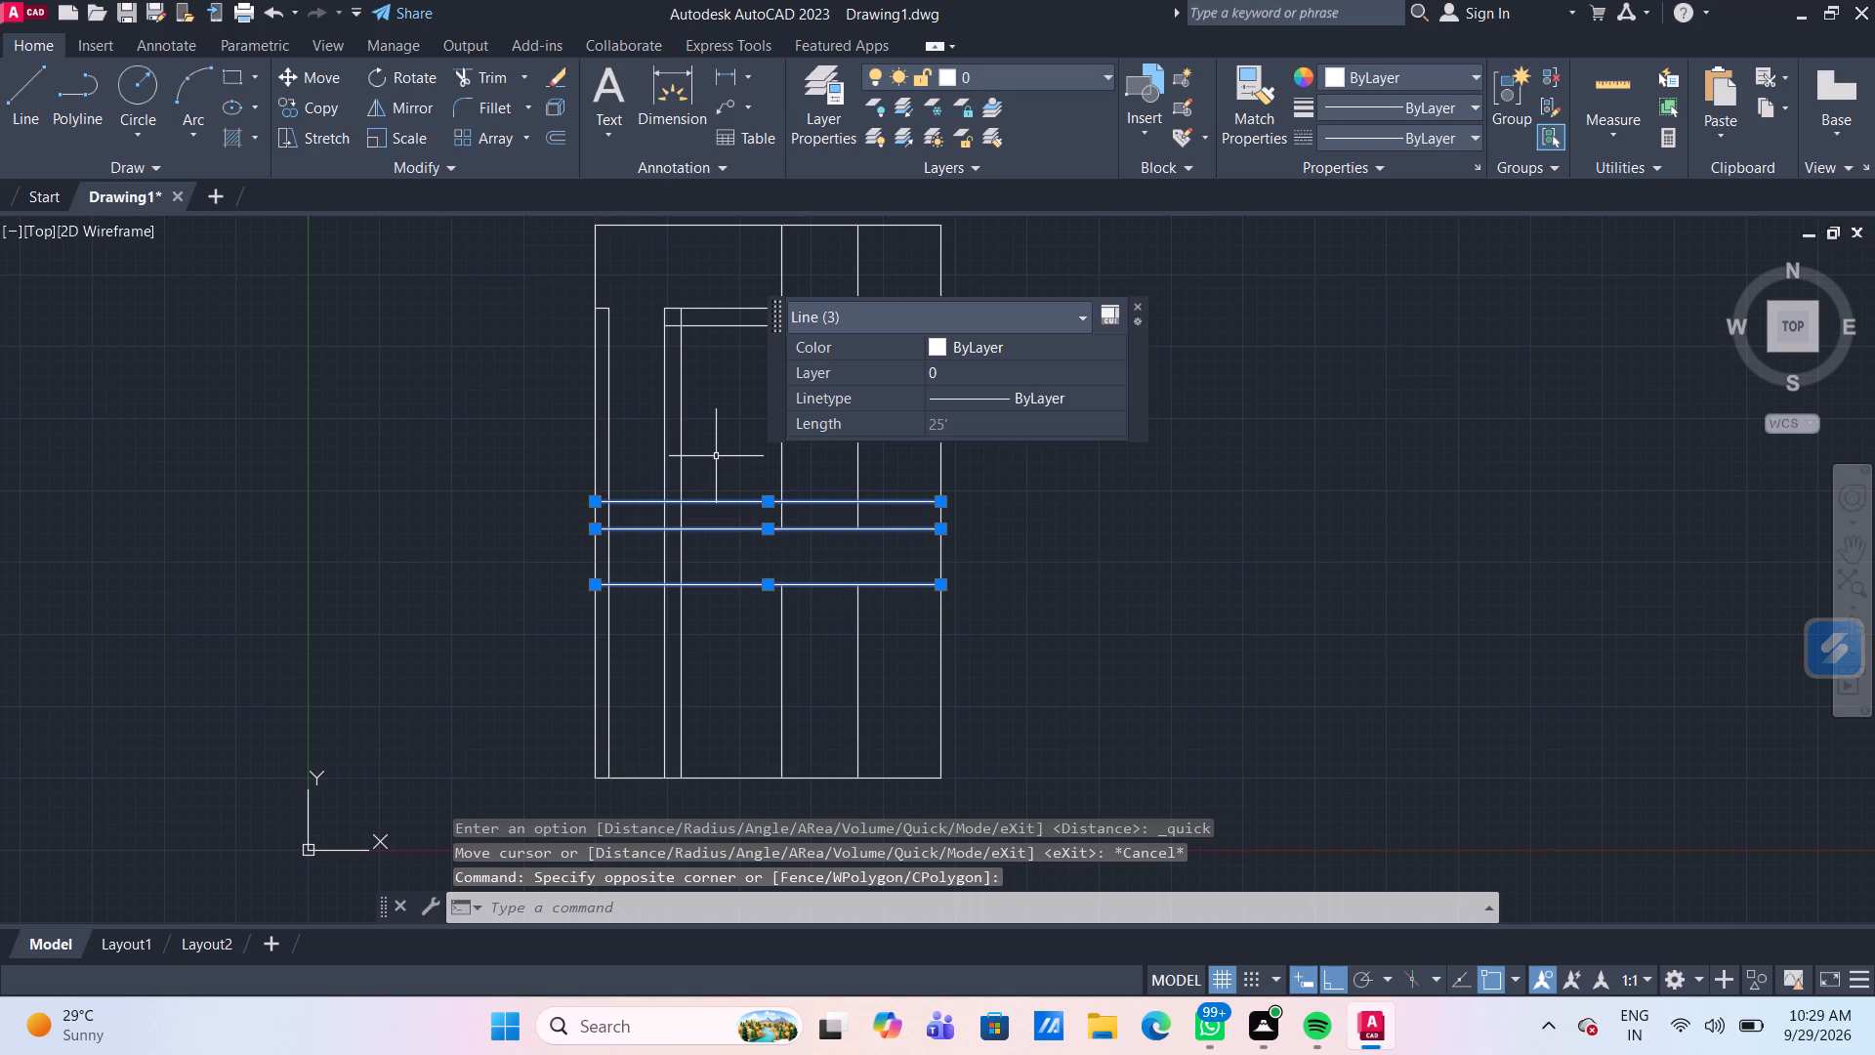
pyautogui.press('m')
pyautogui.press('Return')
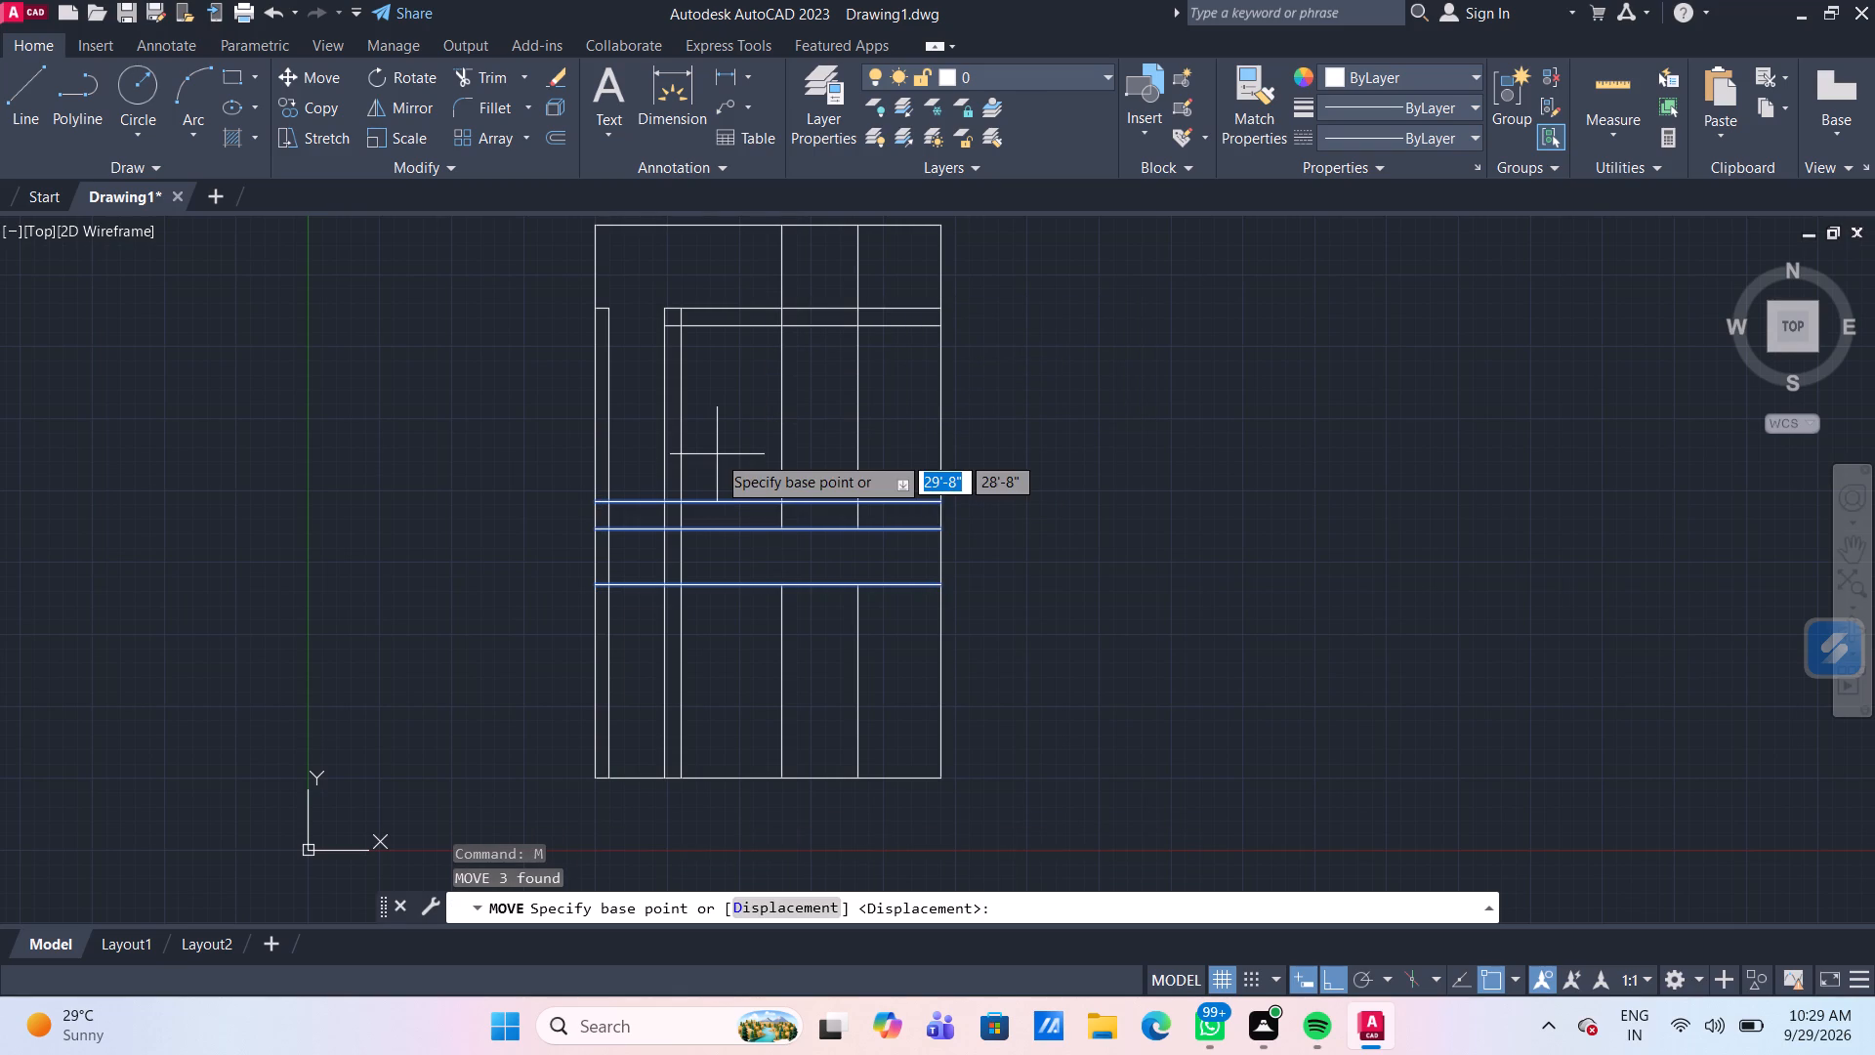
pyautogui.click(943, 588)
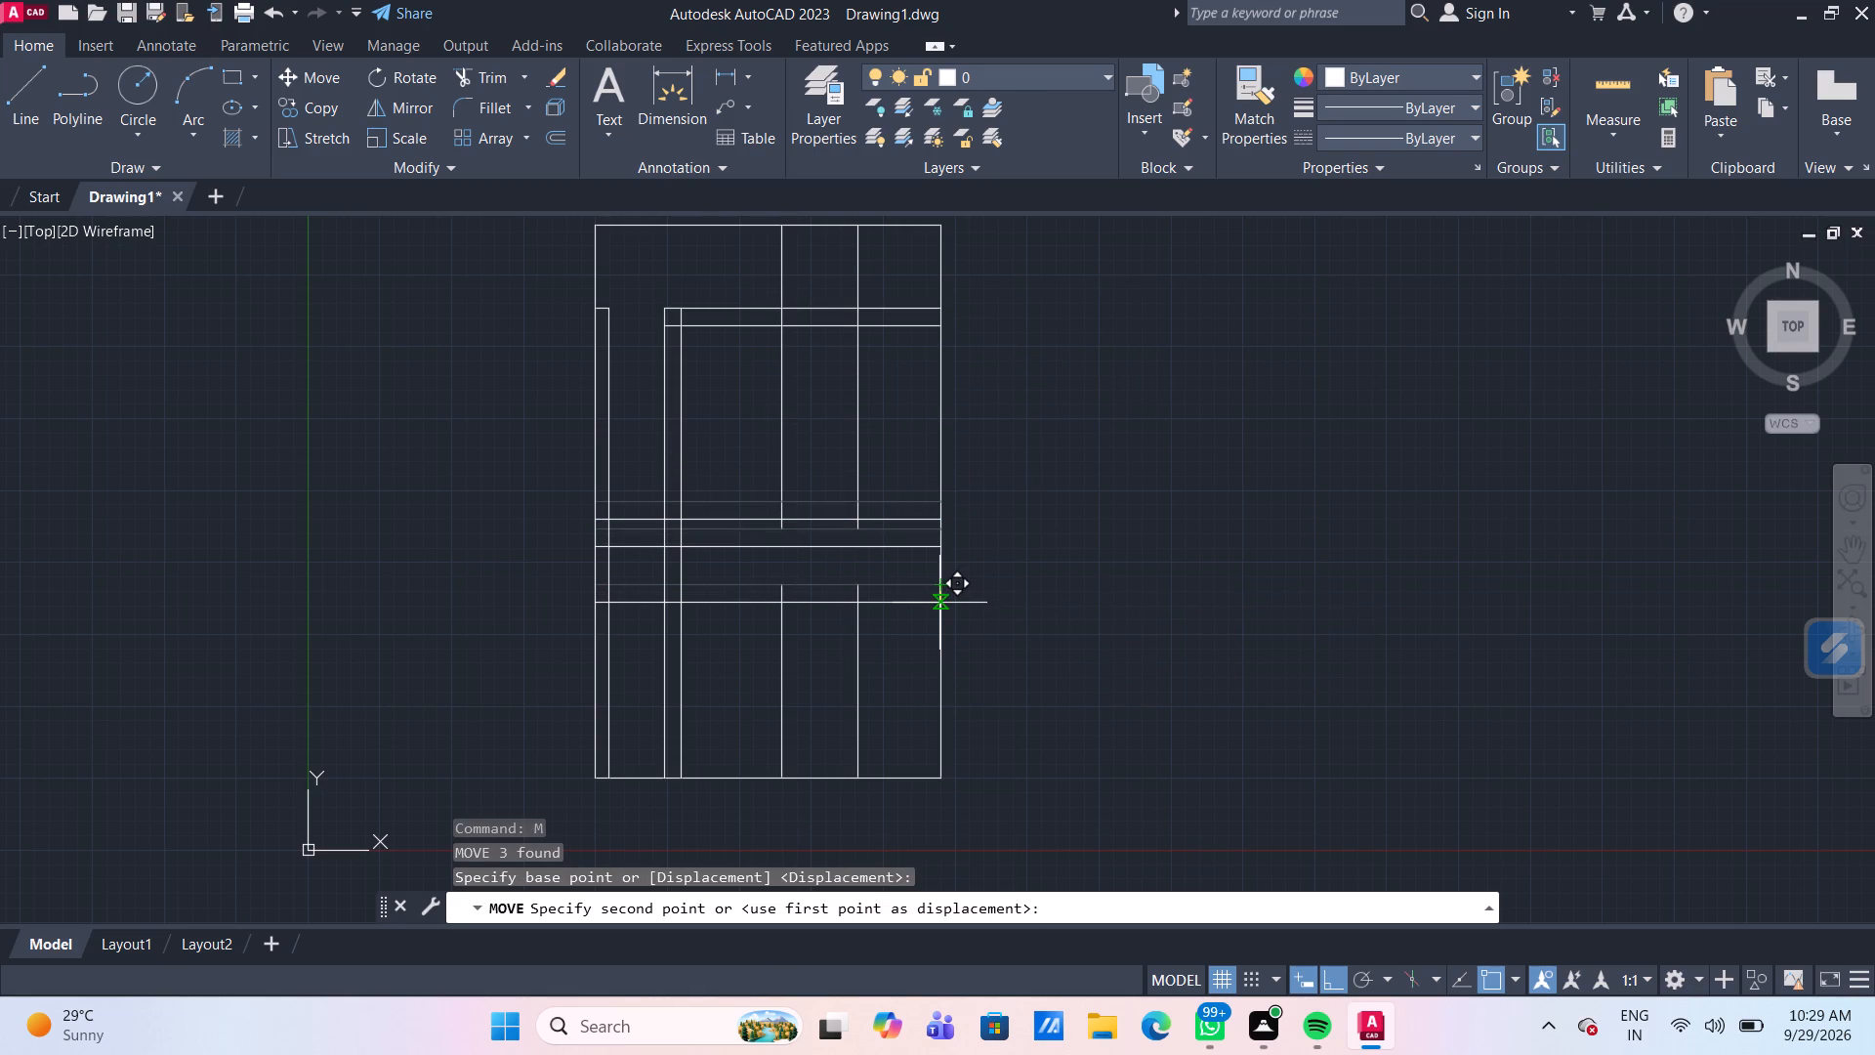
pyautogui.write("1'")
pyautogui.press('Return')
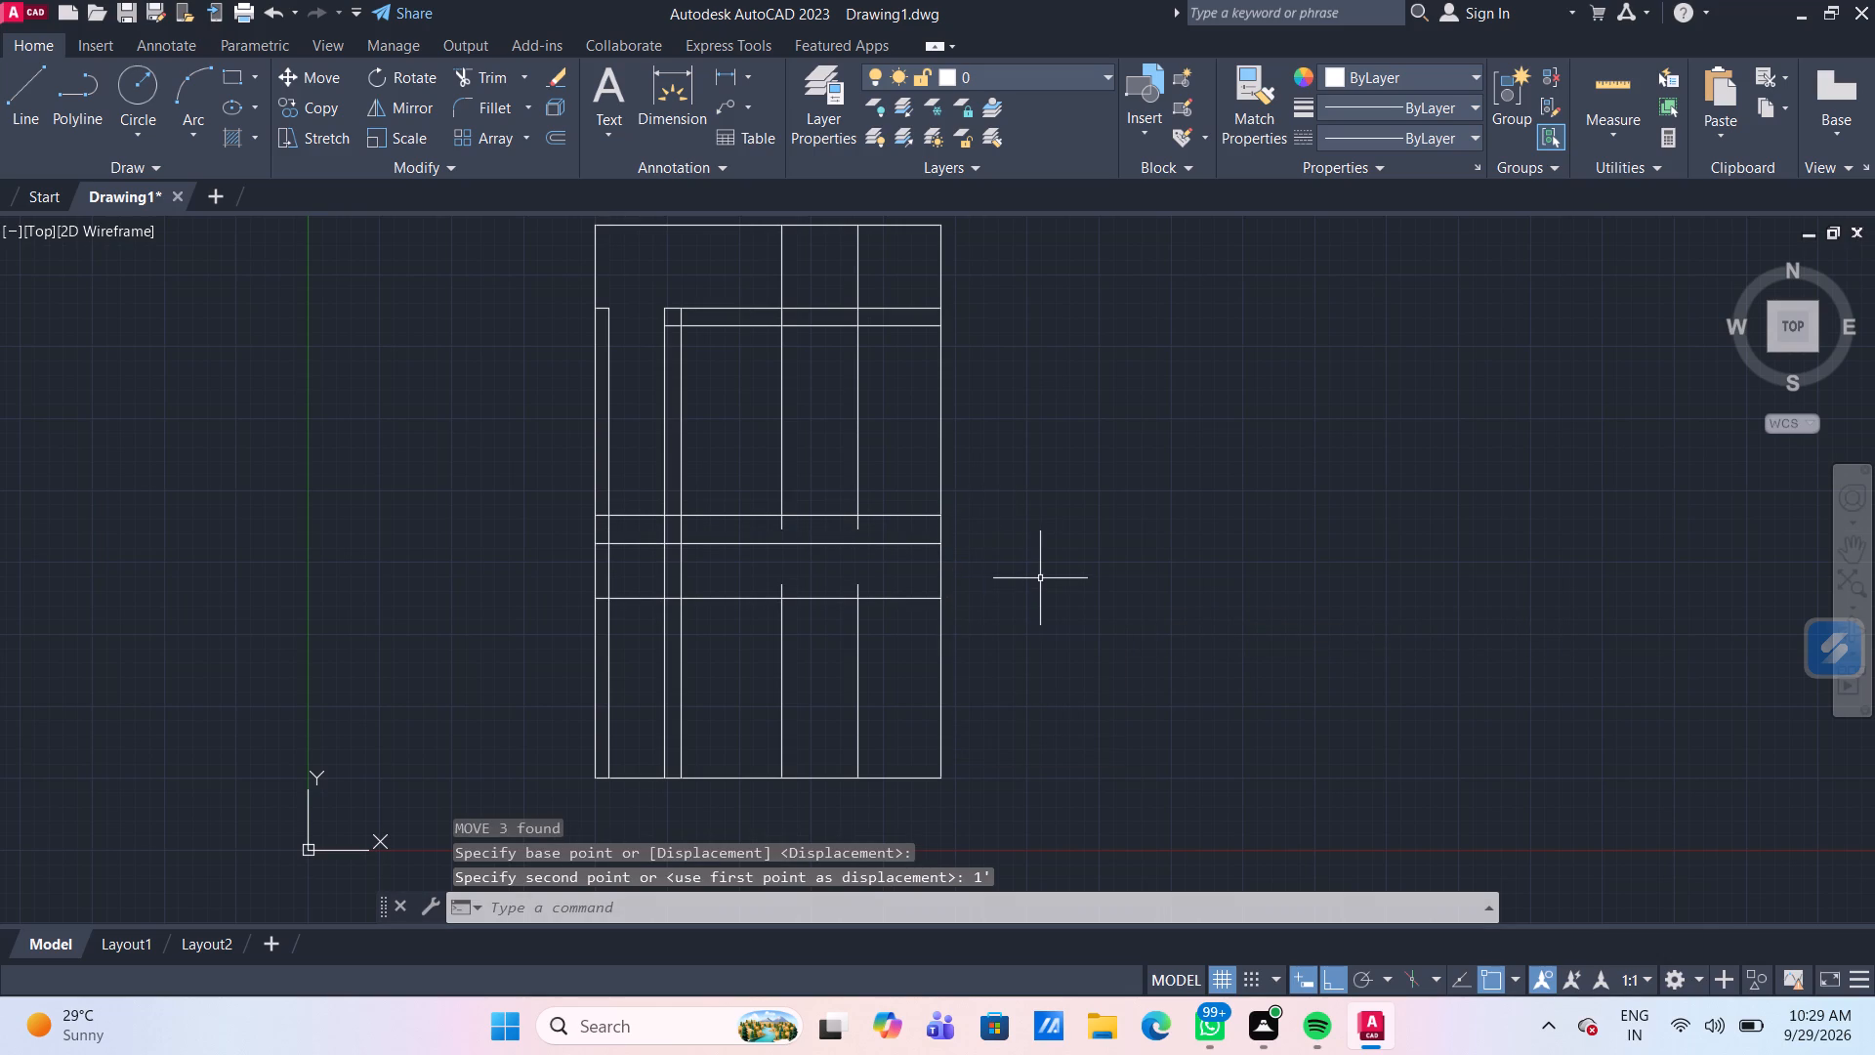
# Trim the stubs of the two right-hand vertical lines that project above the lowest interior horizontal line.
pyautogui.moveTo(1040, 578); pyautogui.dragTo(1072, 597, button='middle')
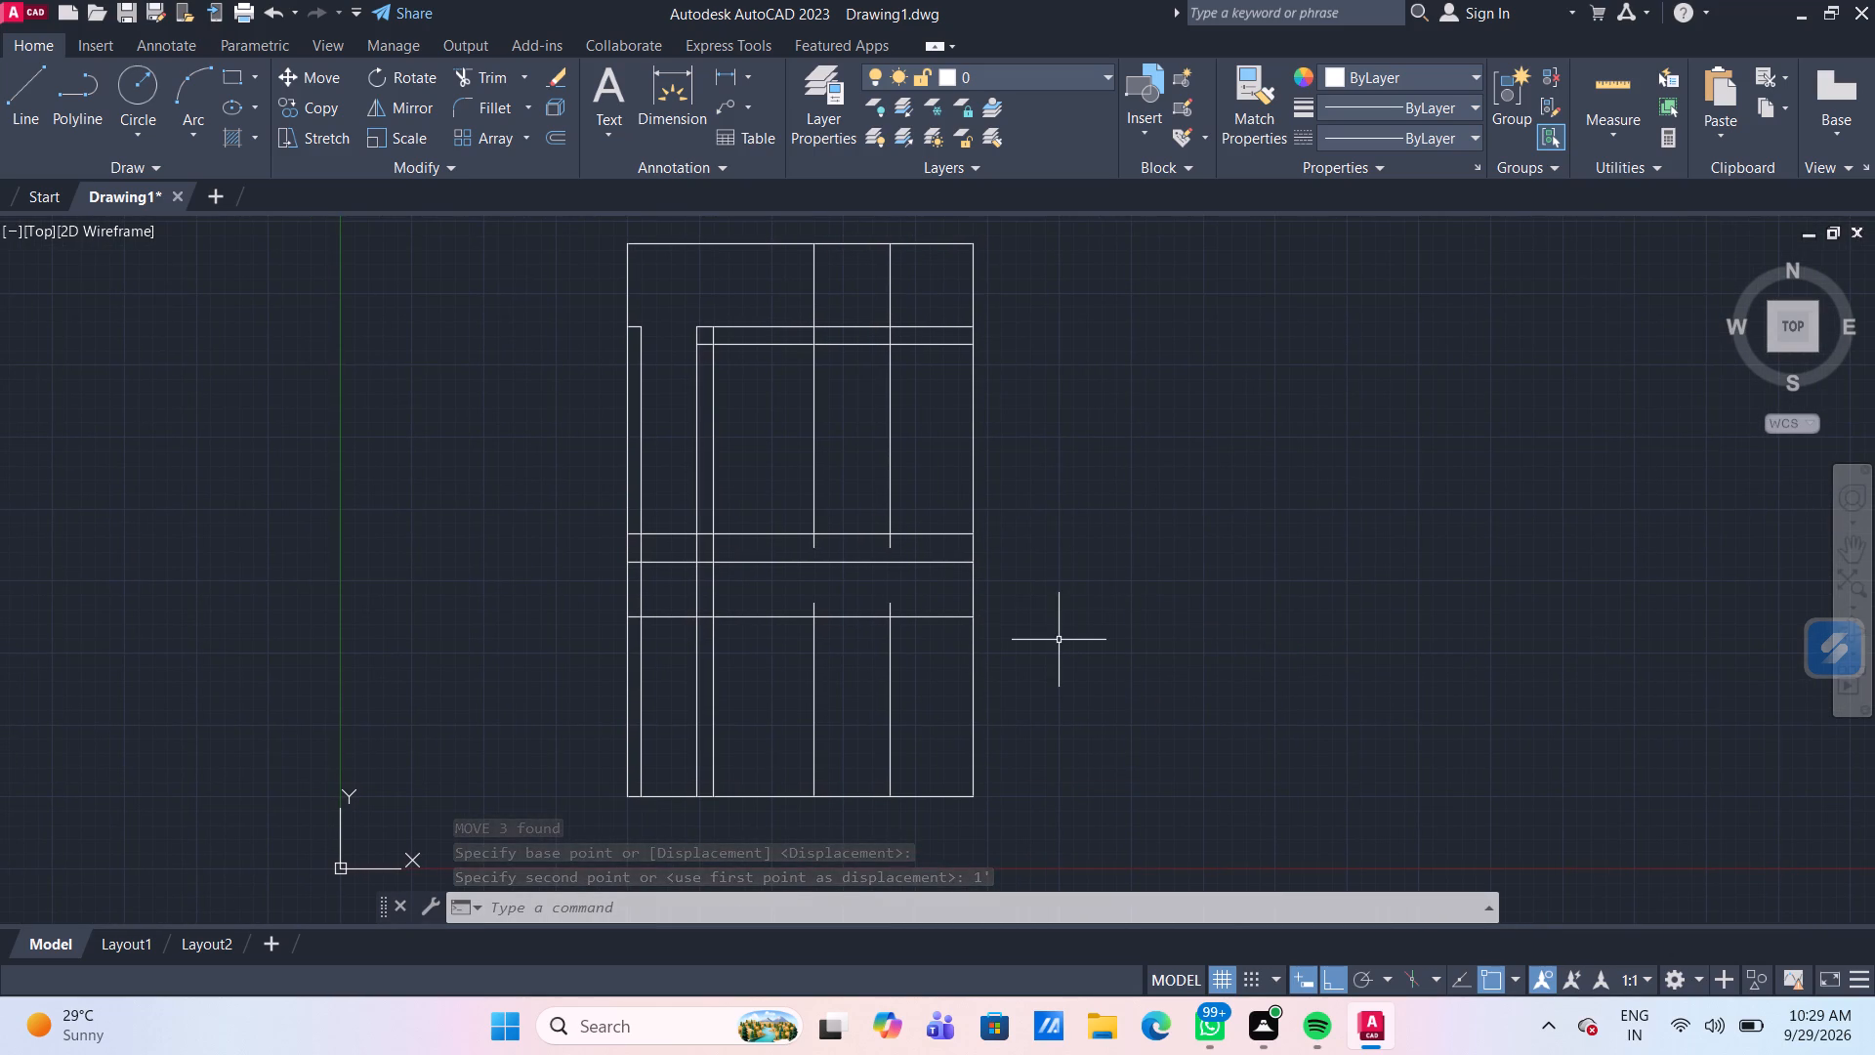
pyautogui.write('TR')
pyautogui.press('Return')
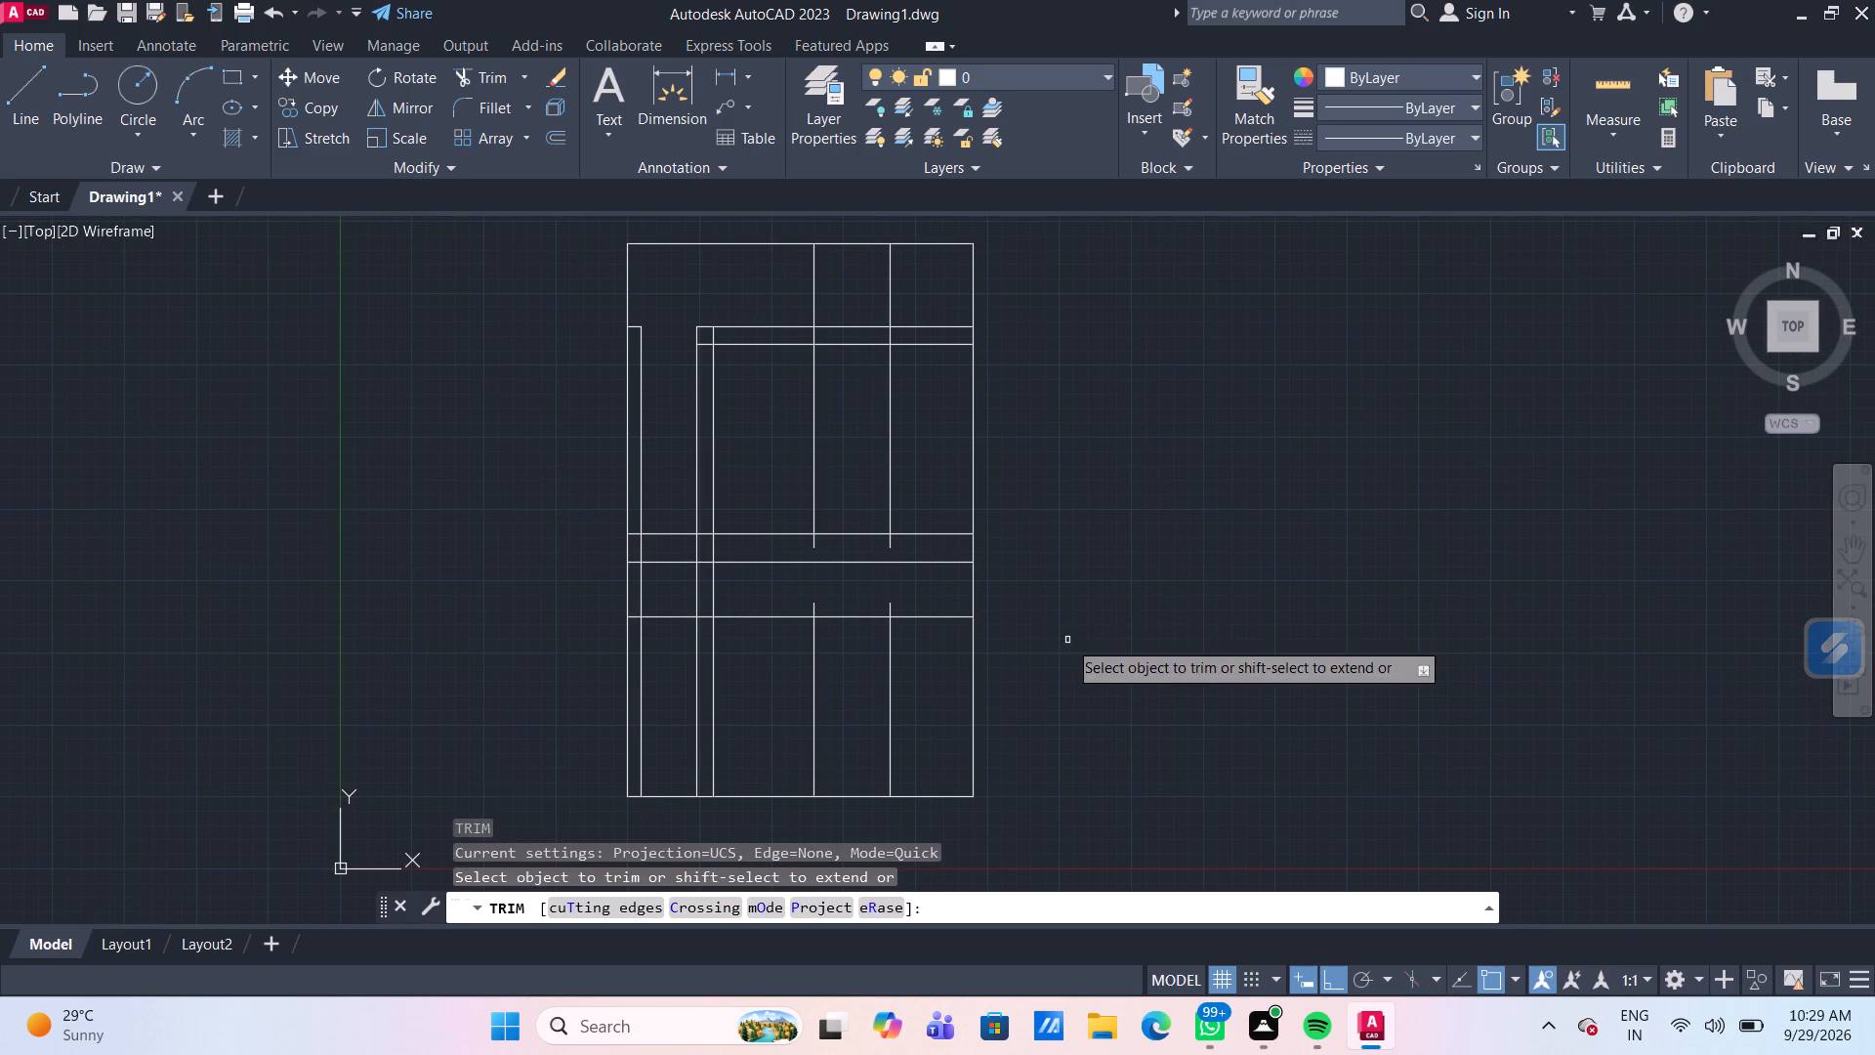
pyautogui.click(794, 607)
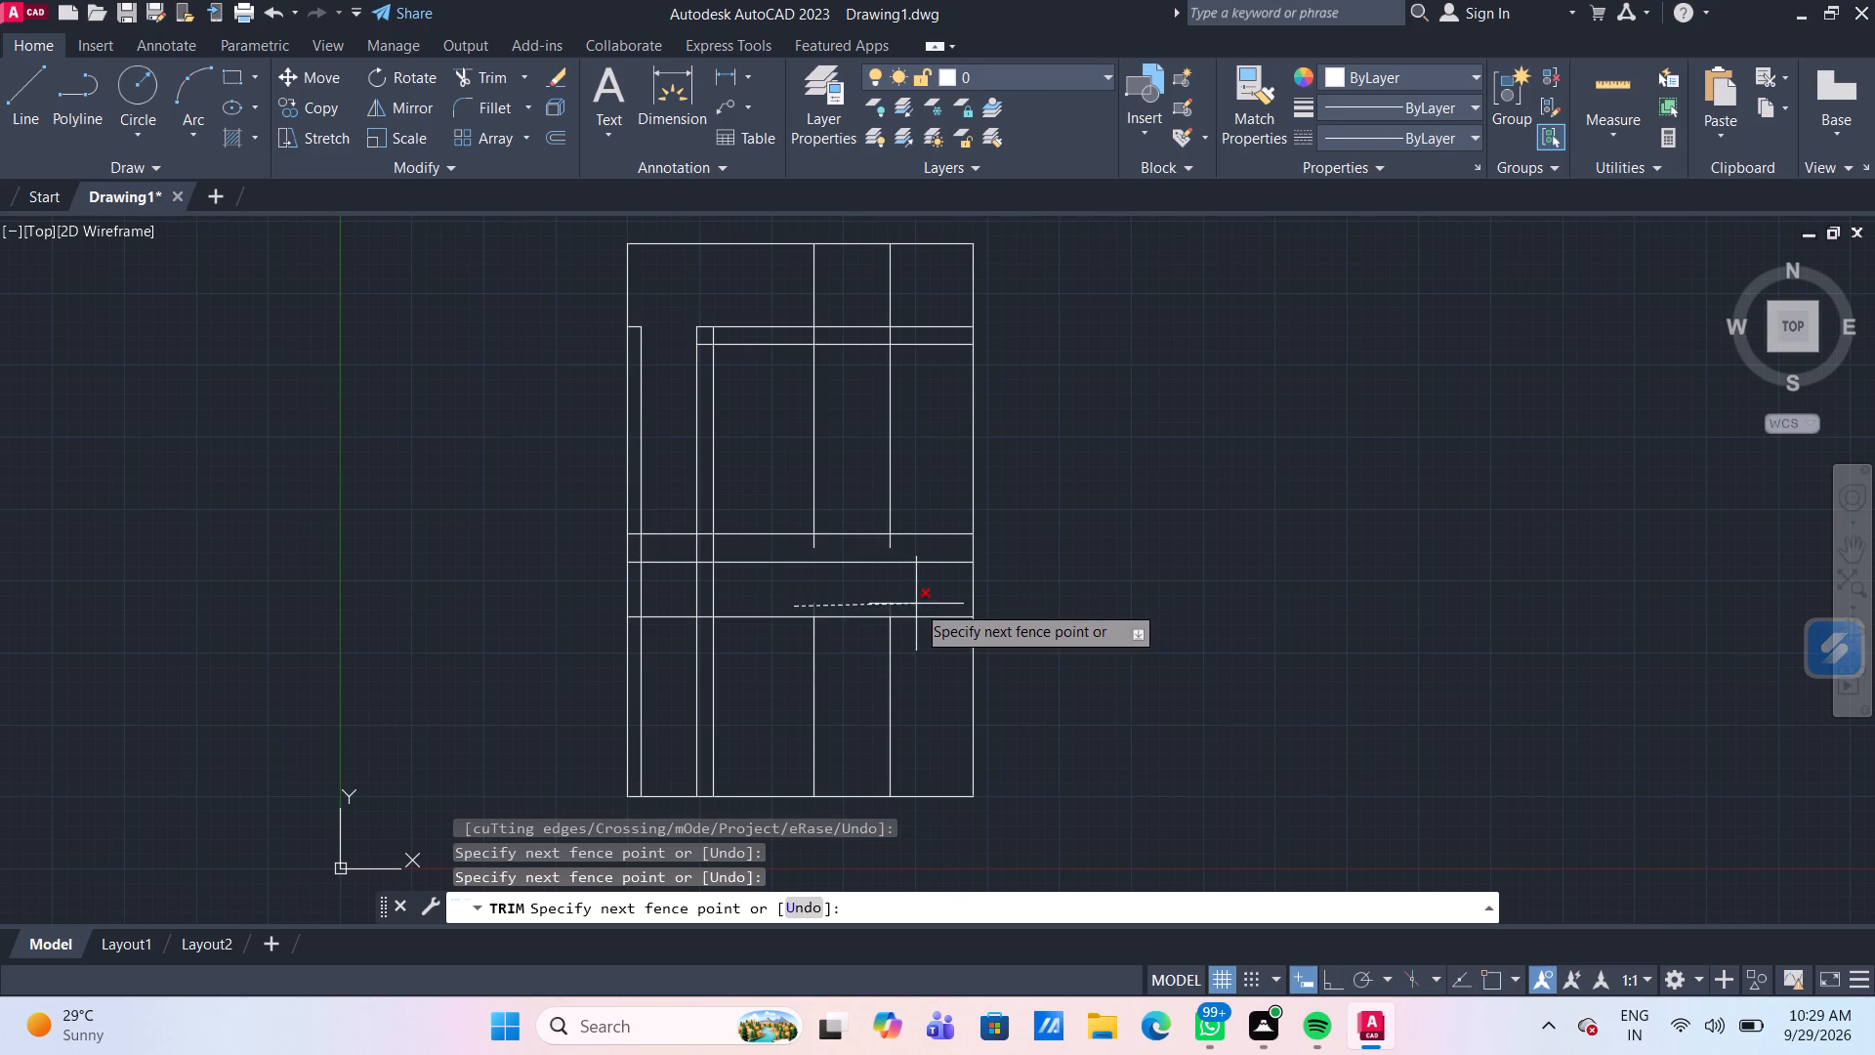
pyautogui.click(916, 604)
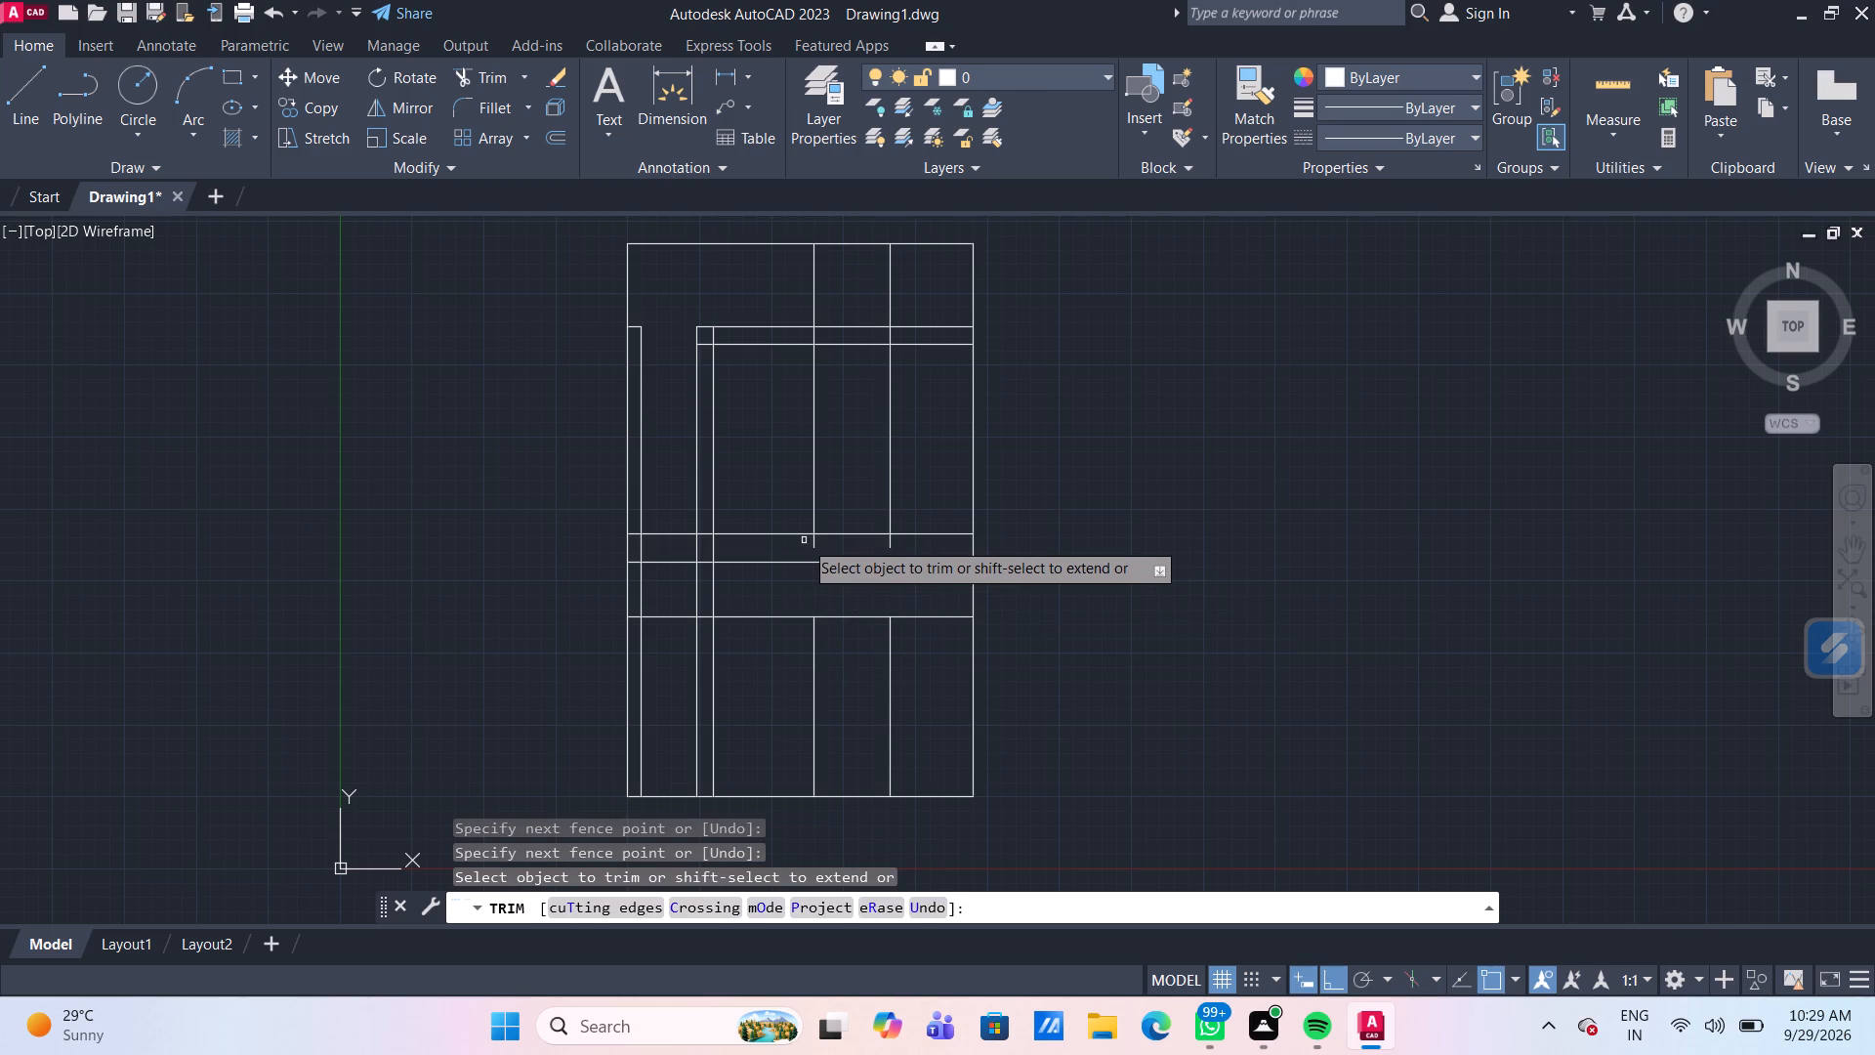
# Trim the upper moved horizontal between the paired verticals, the pair's right line just below it, and both right-hand vertical stubs under it.
pyautogui.scroll(2, 659, 563)
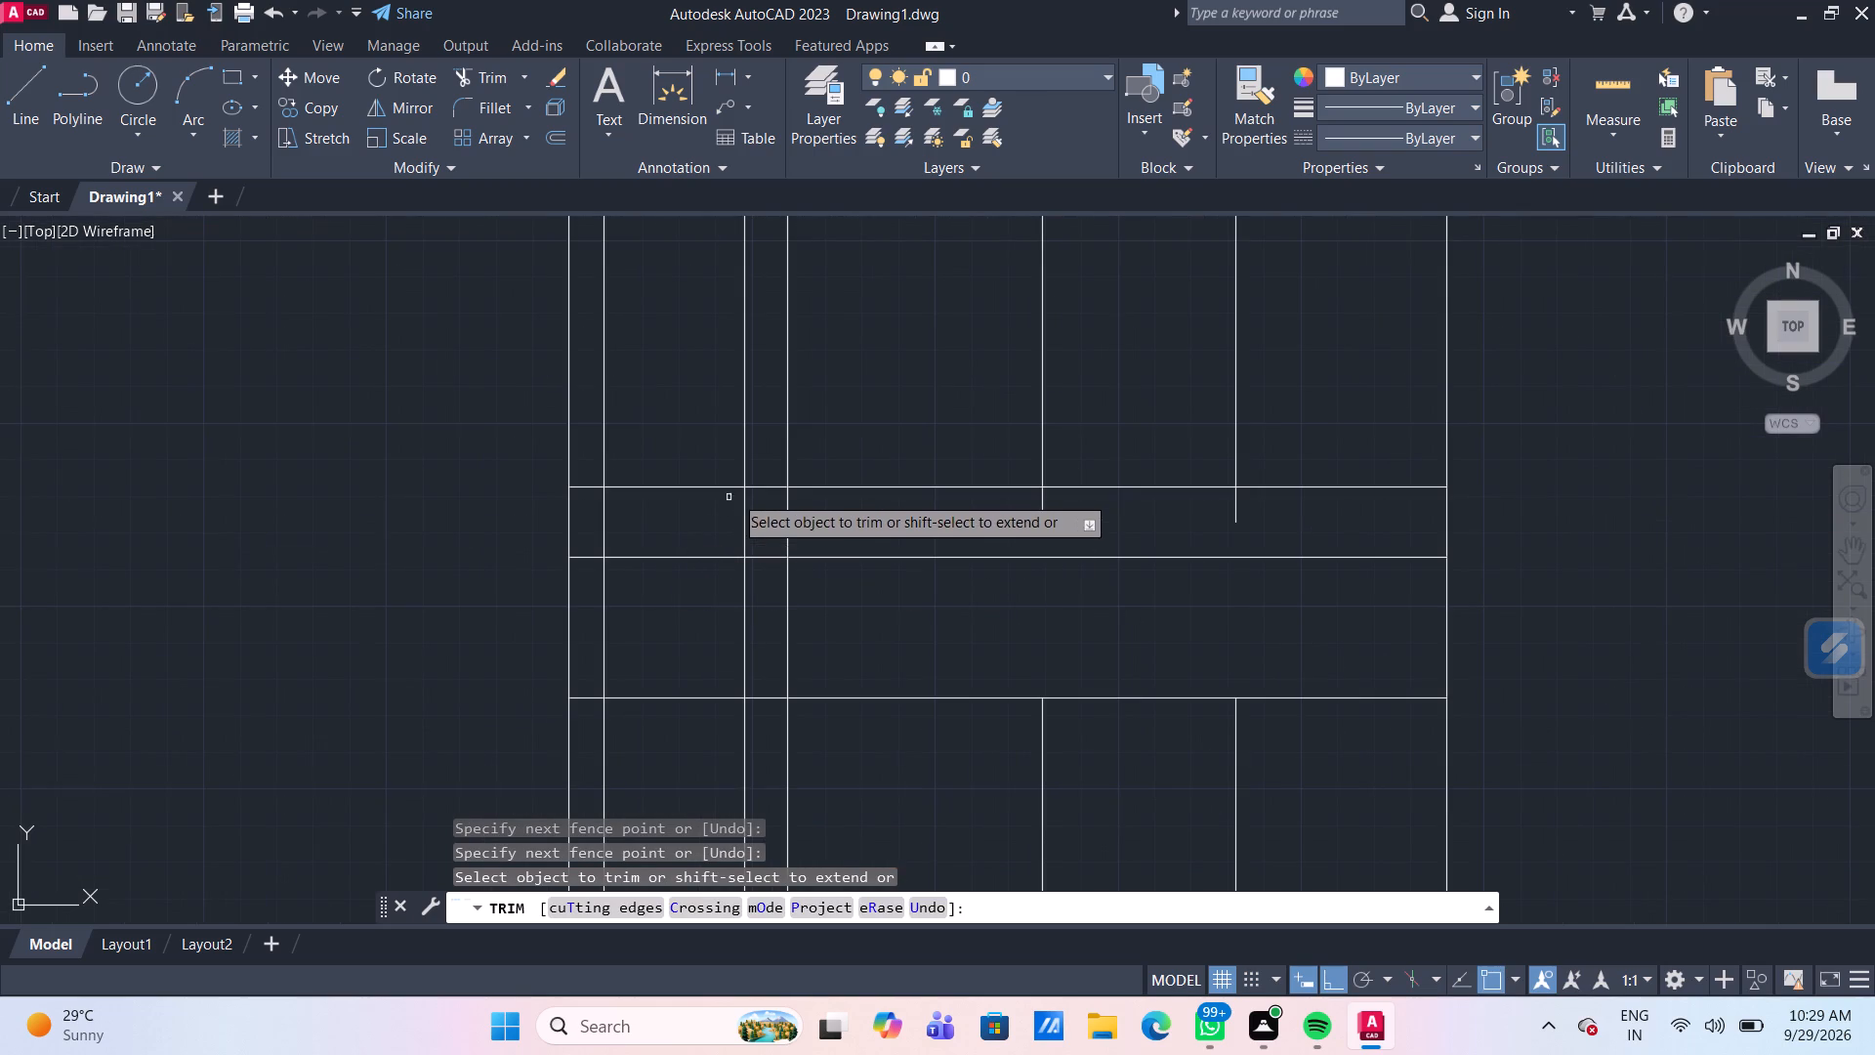
pyautogui.click(765, 479)
pyautogui.click(797, 515)
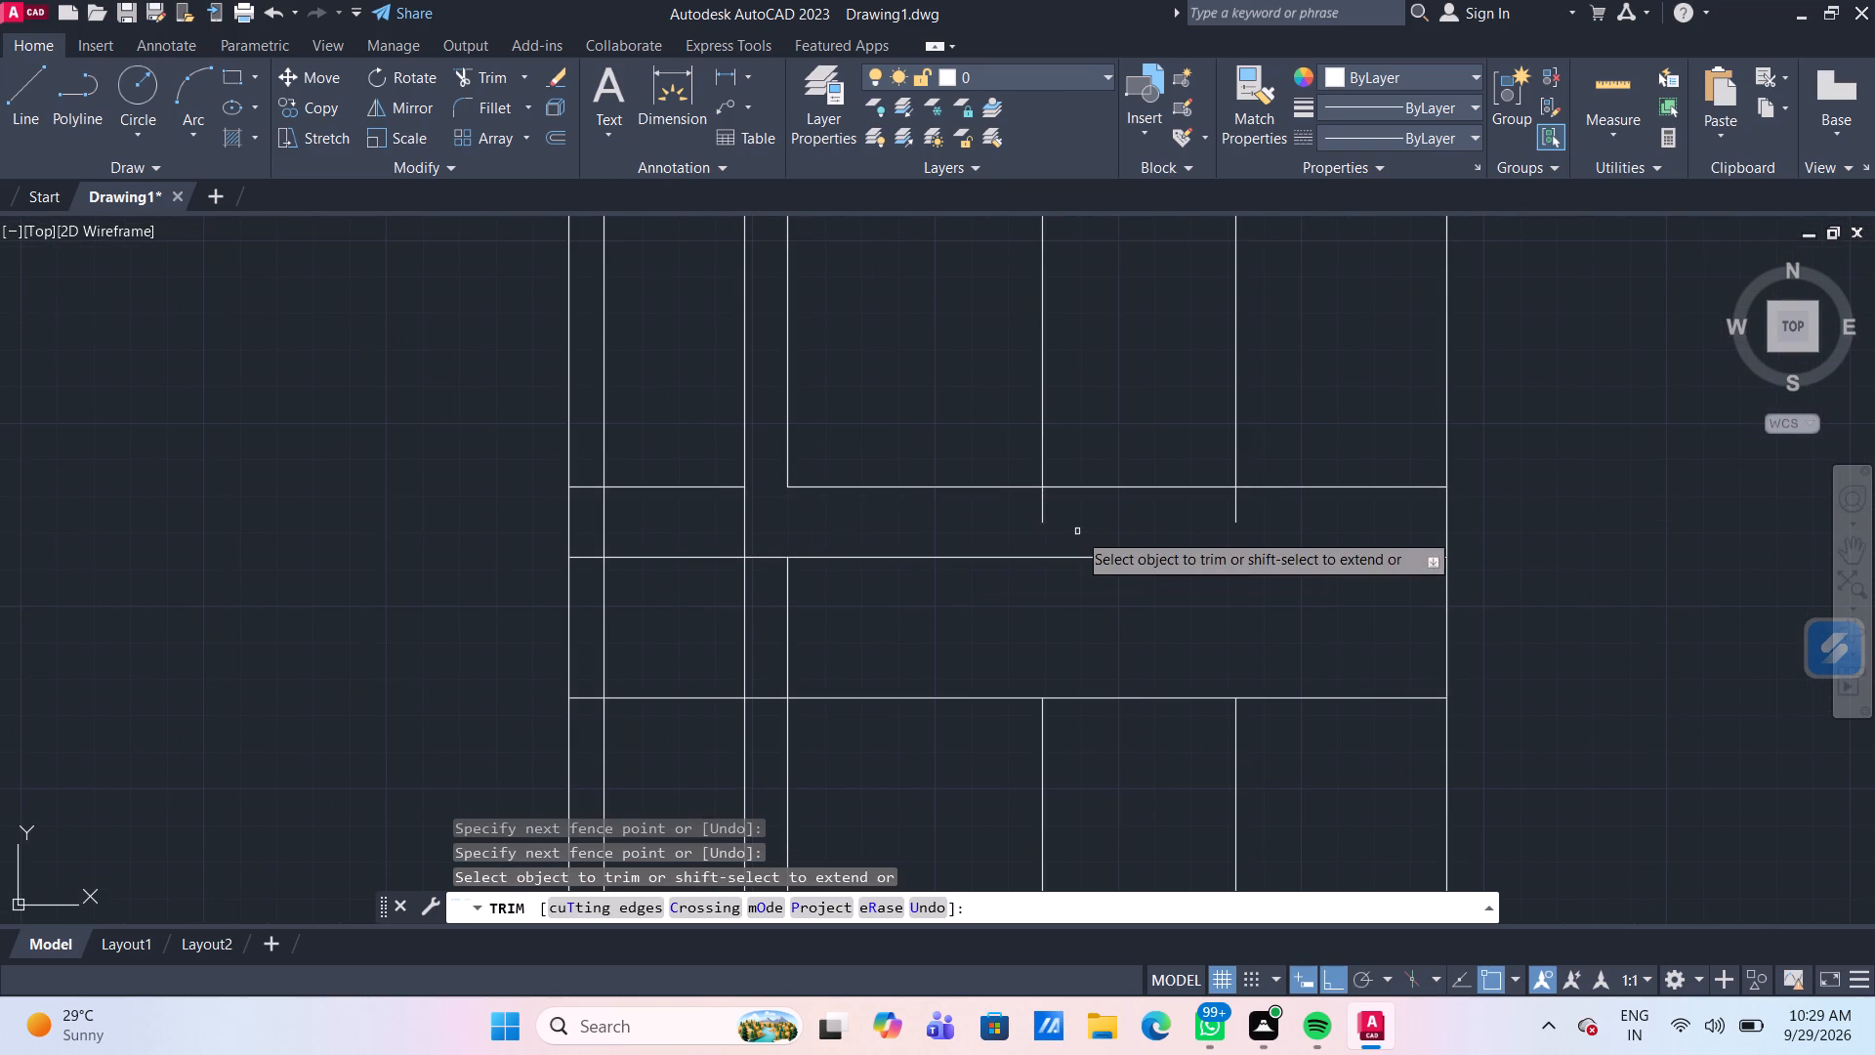
pyautogui.click(1042, 507)
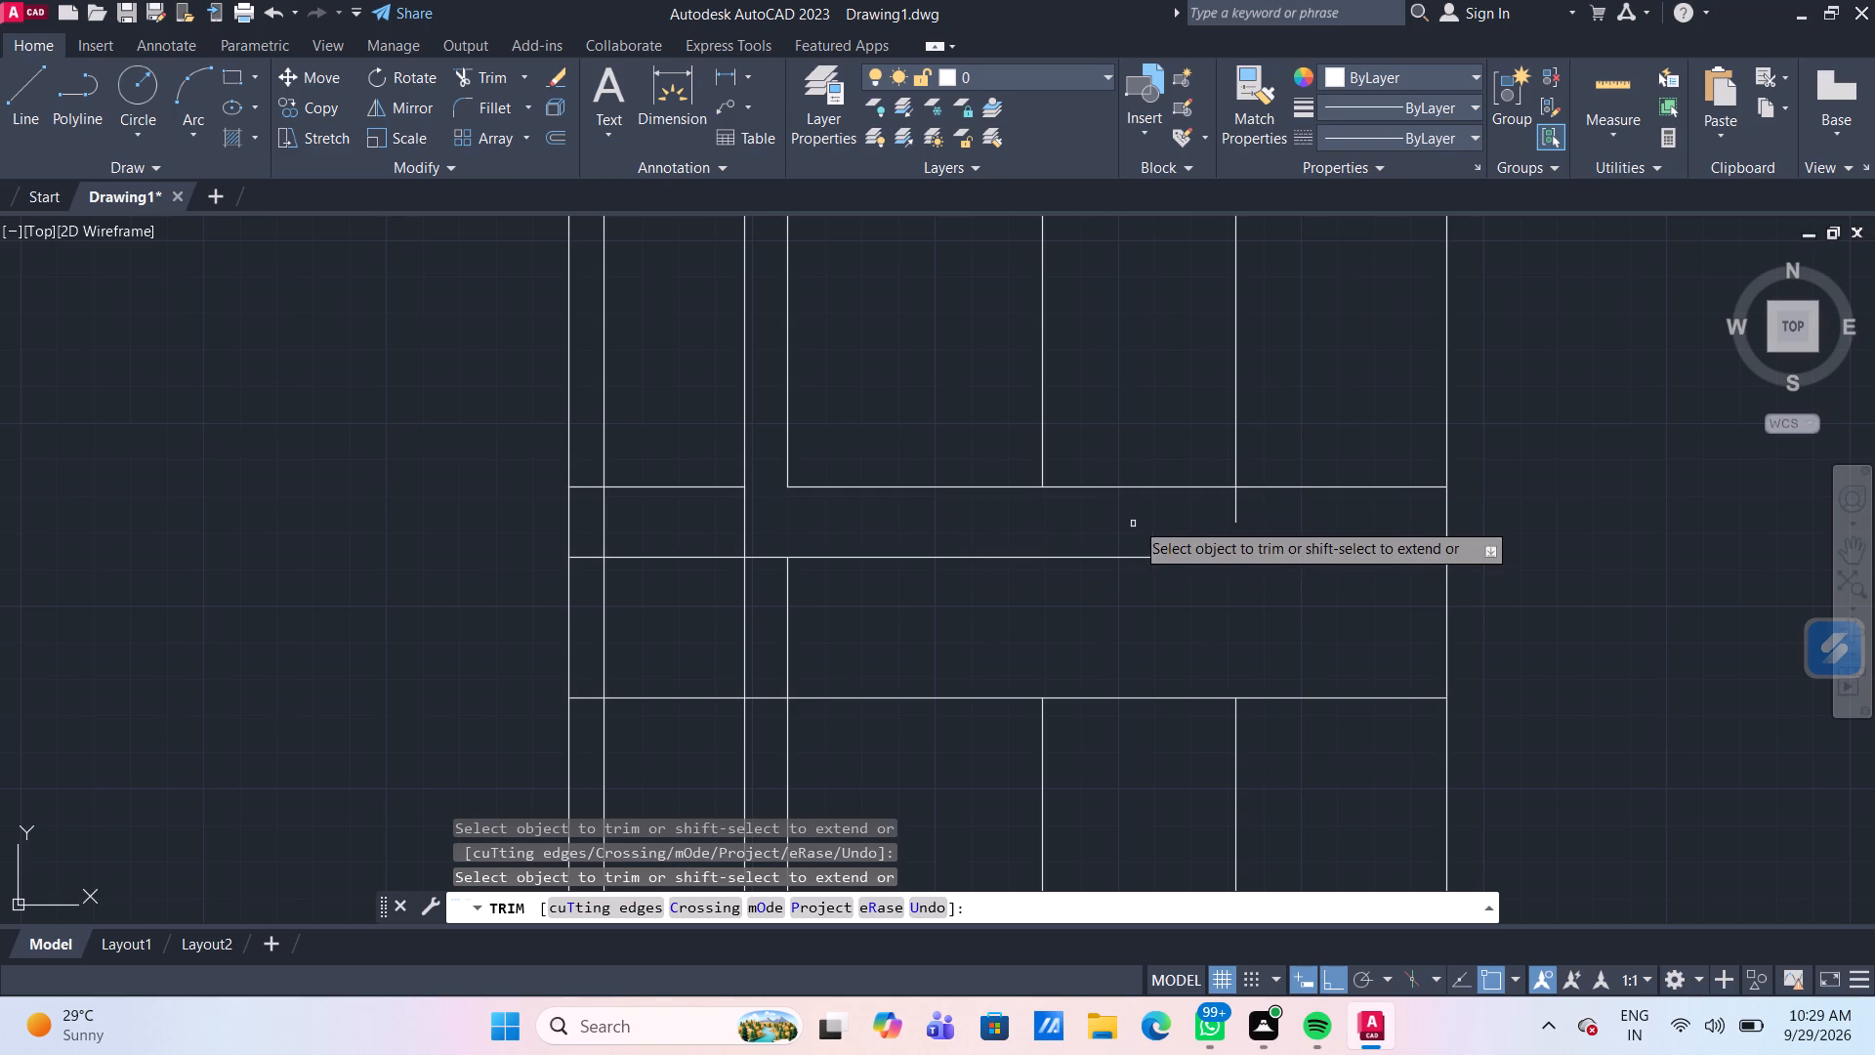
pyautogui.click(1234, 509)
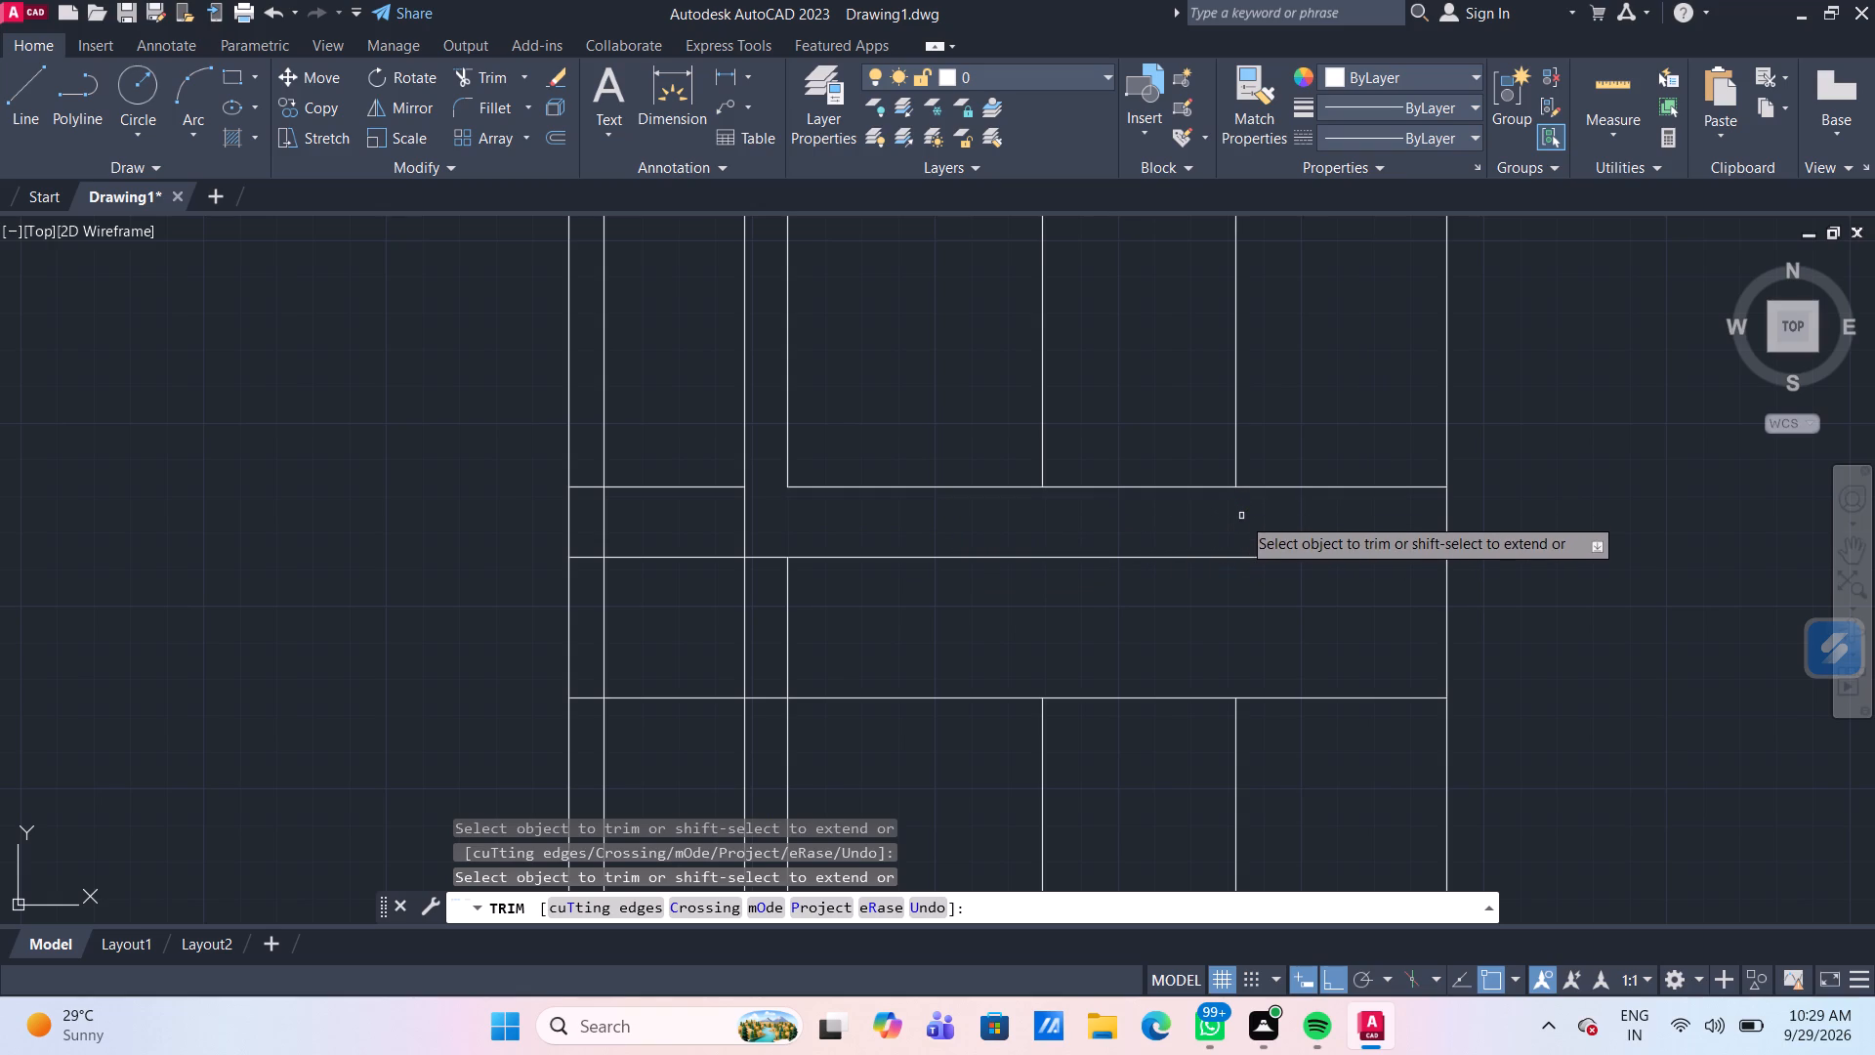
# Trim the middle moved horizontal left of the paired verticals, and the pair's right line between the middle and lowest horizontals.
pyautogui.click(710, 555)
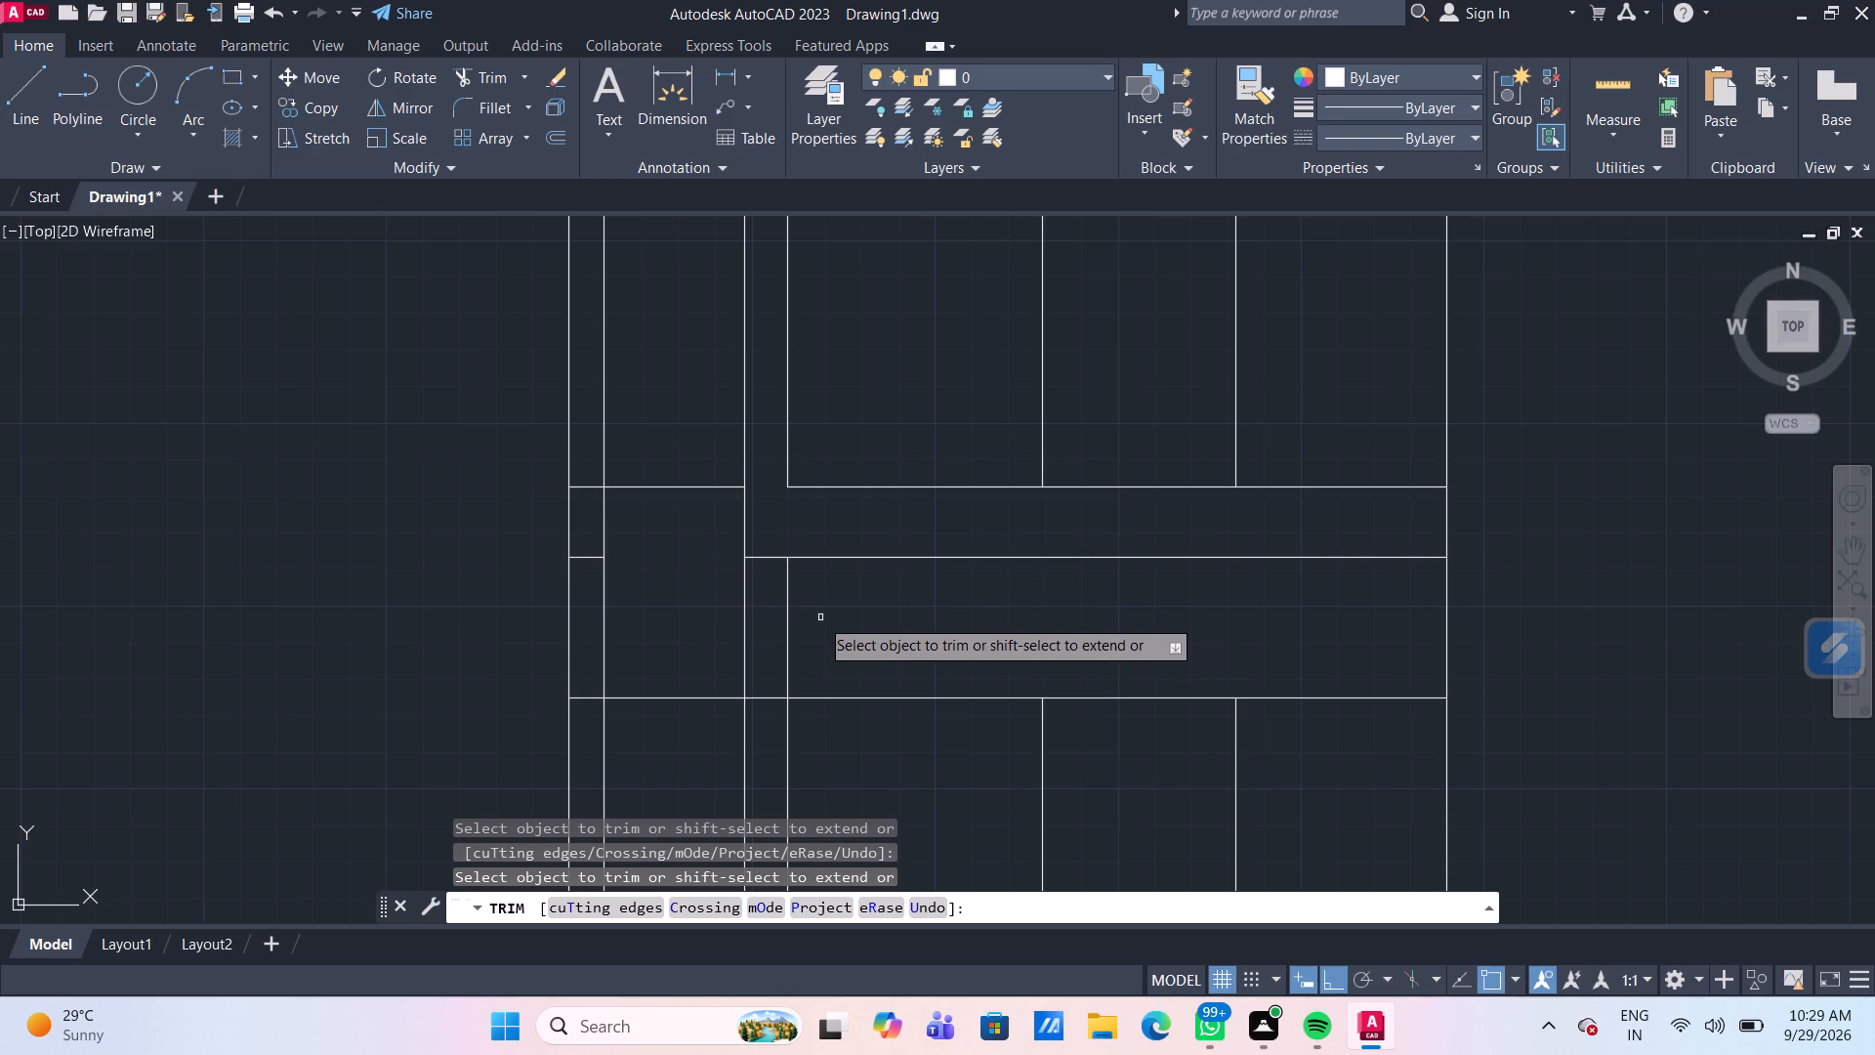
pyautogui.click(784, 610)
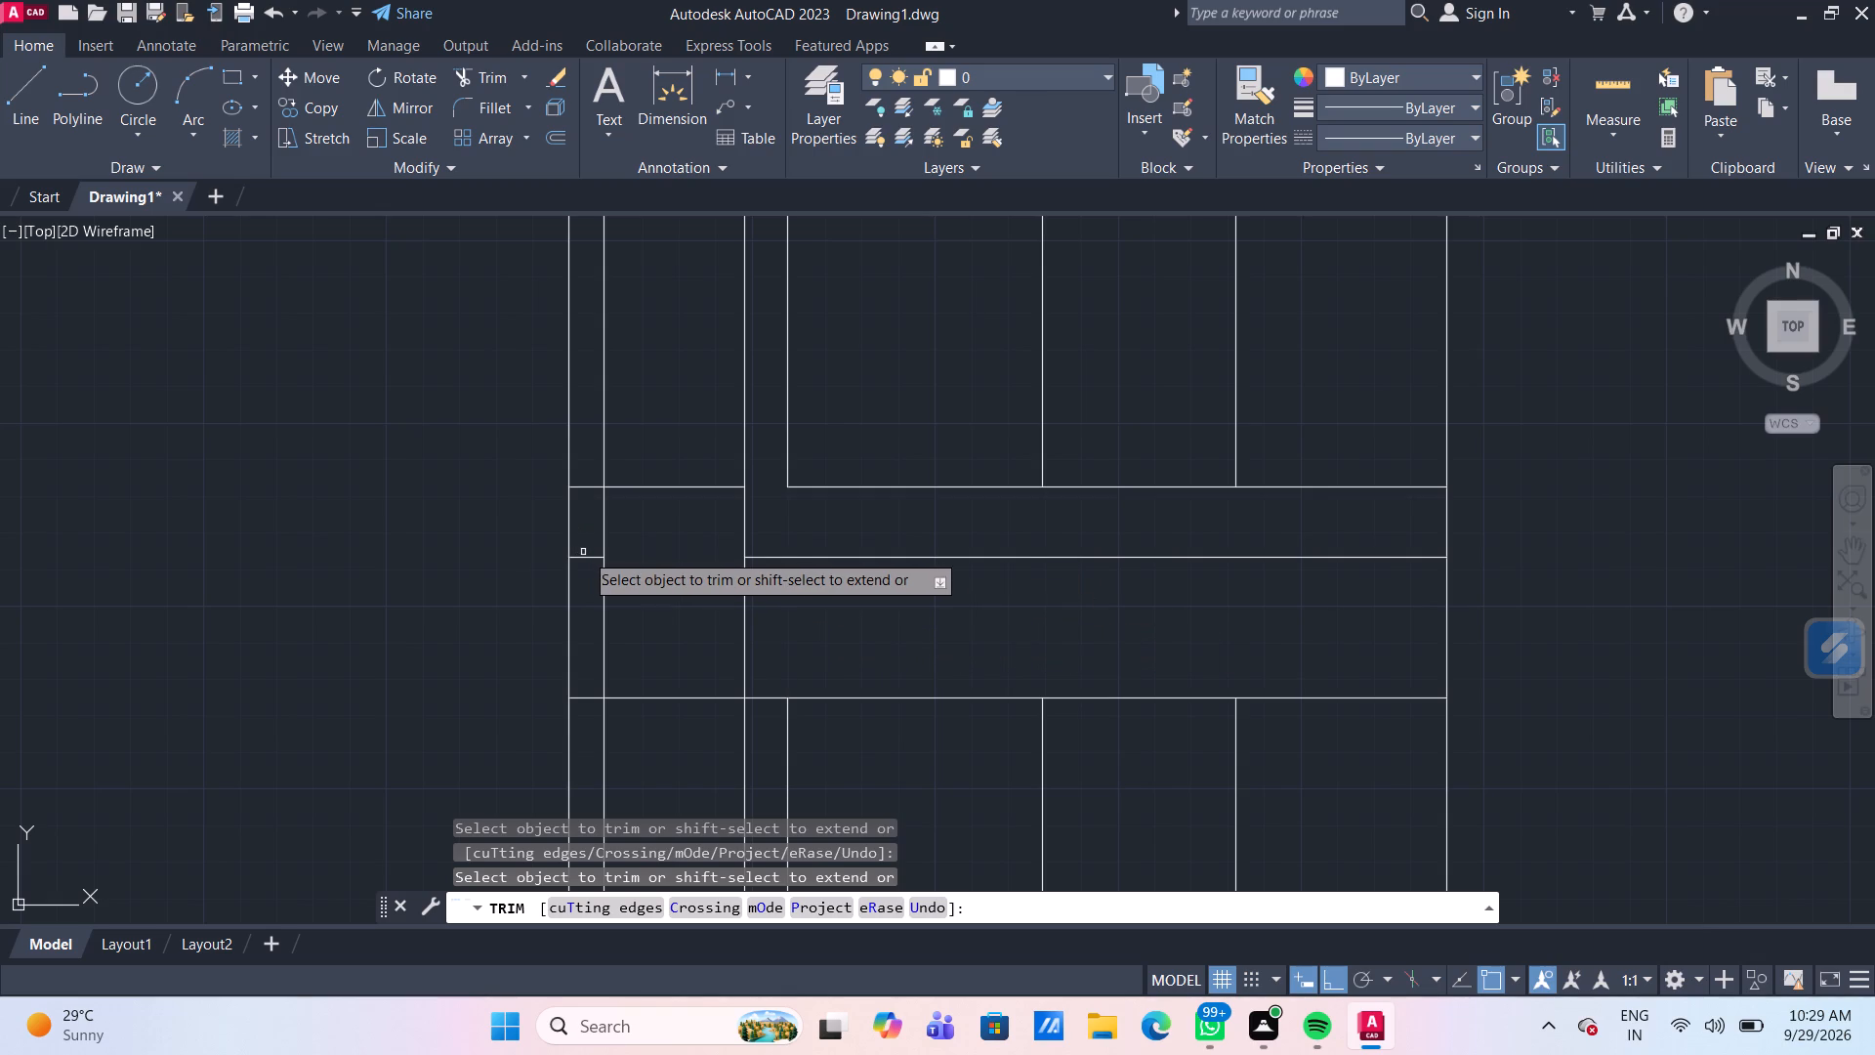
pyautogui.click(593, 559)
# Trim the paired vertical lines and the two right-hand vertical lines below the lowest interior horizontal line.
pyautogui.scroll(-3, 883, 607)
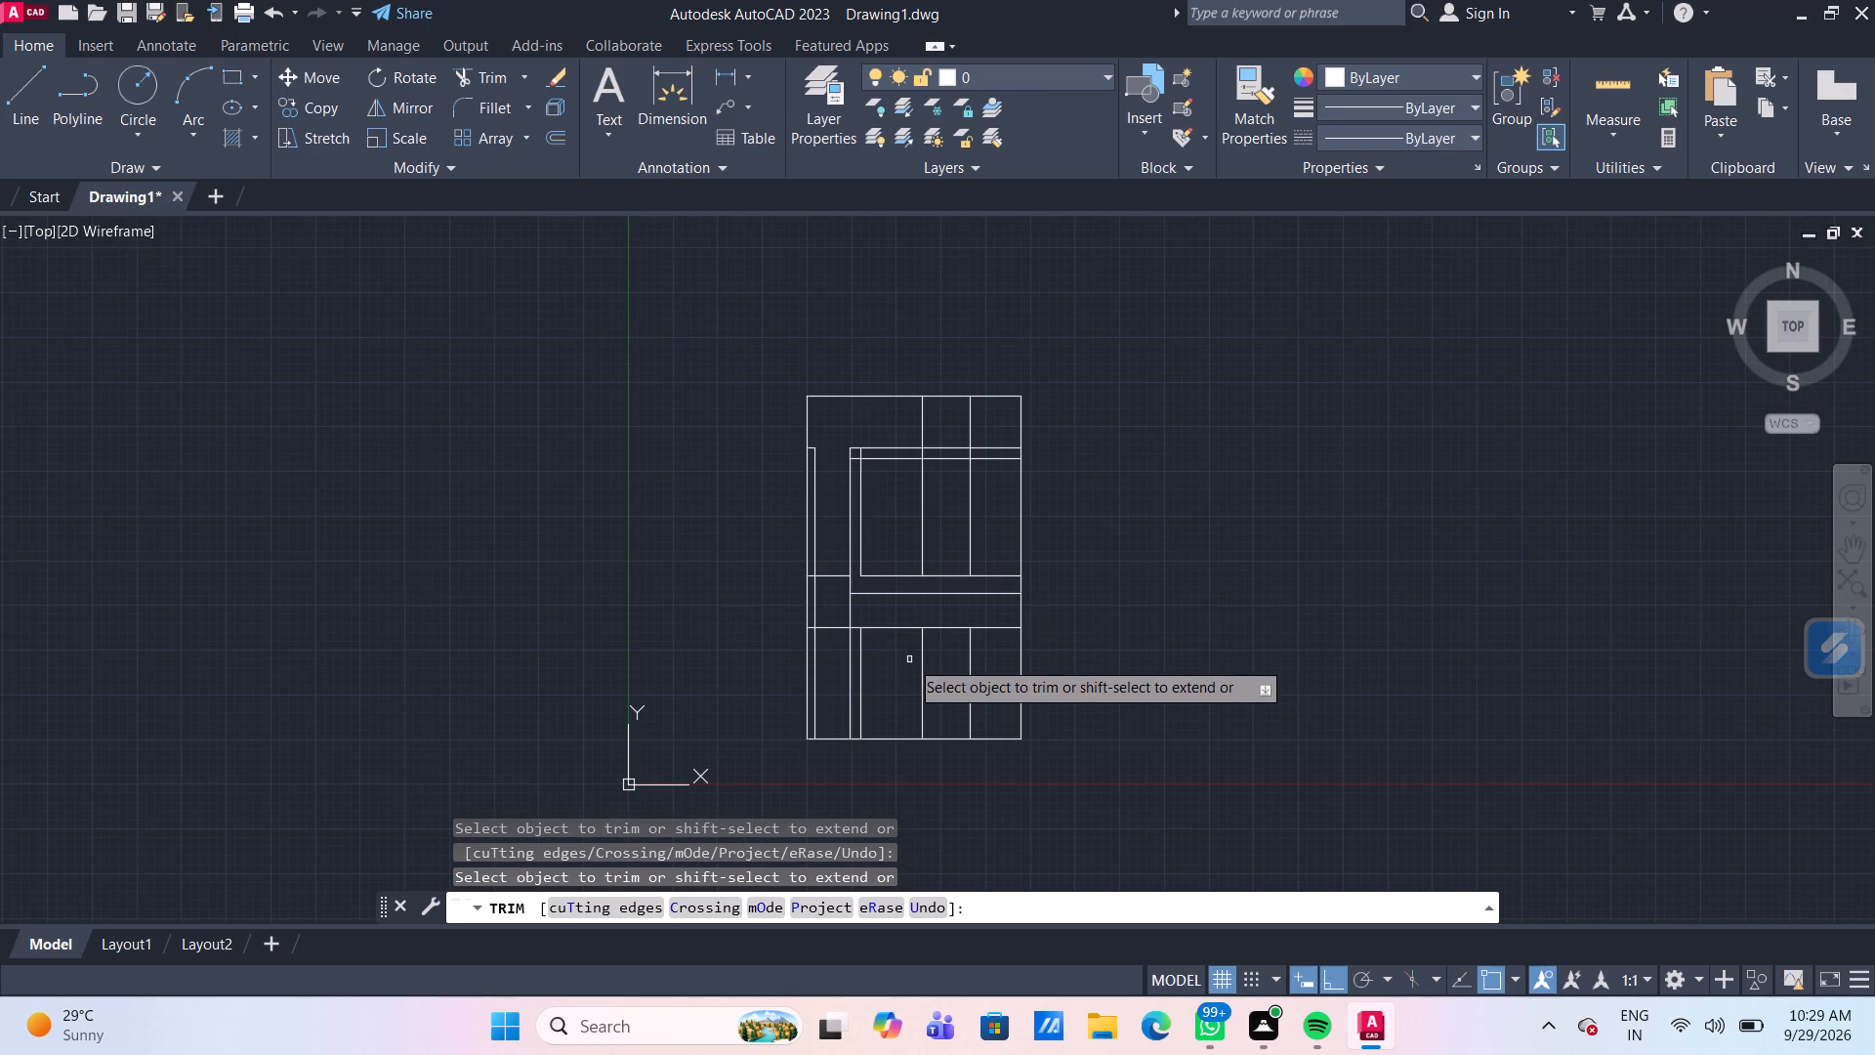
pyautogui.moveTo(898, 679); pyautogui.dragTo(852, 653, button='middle')
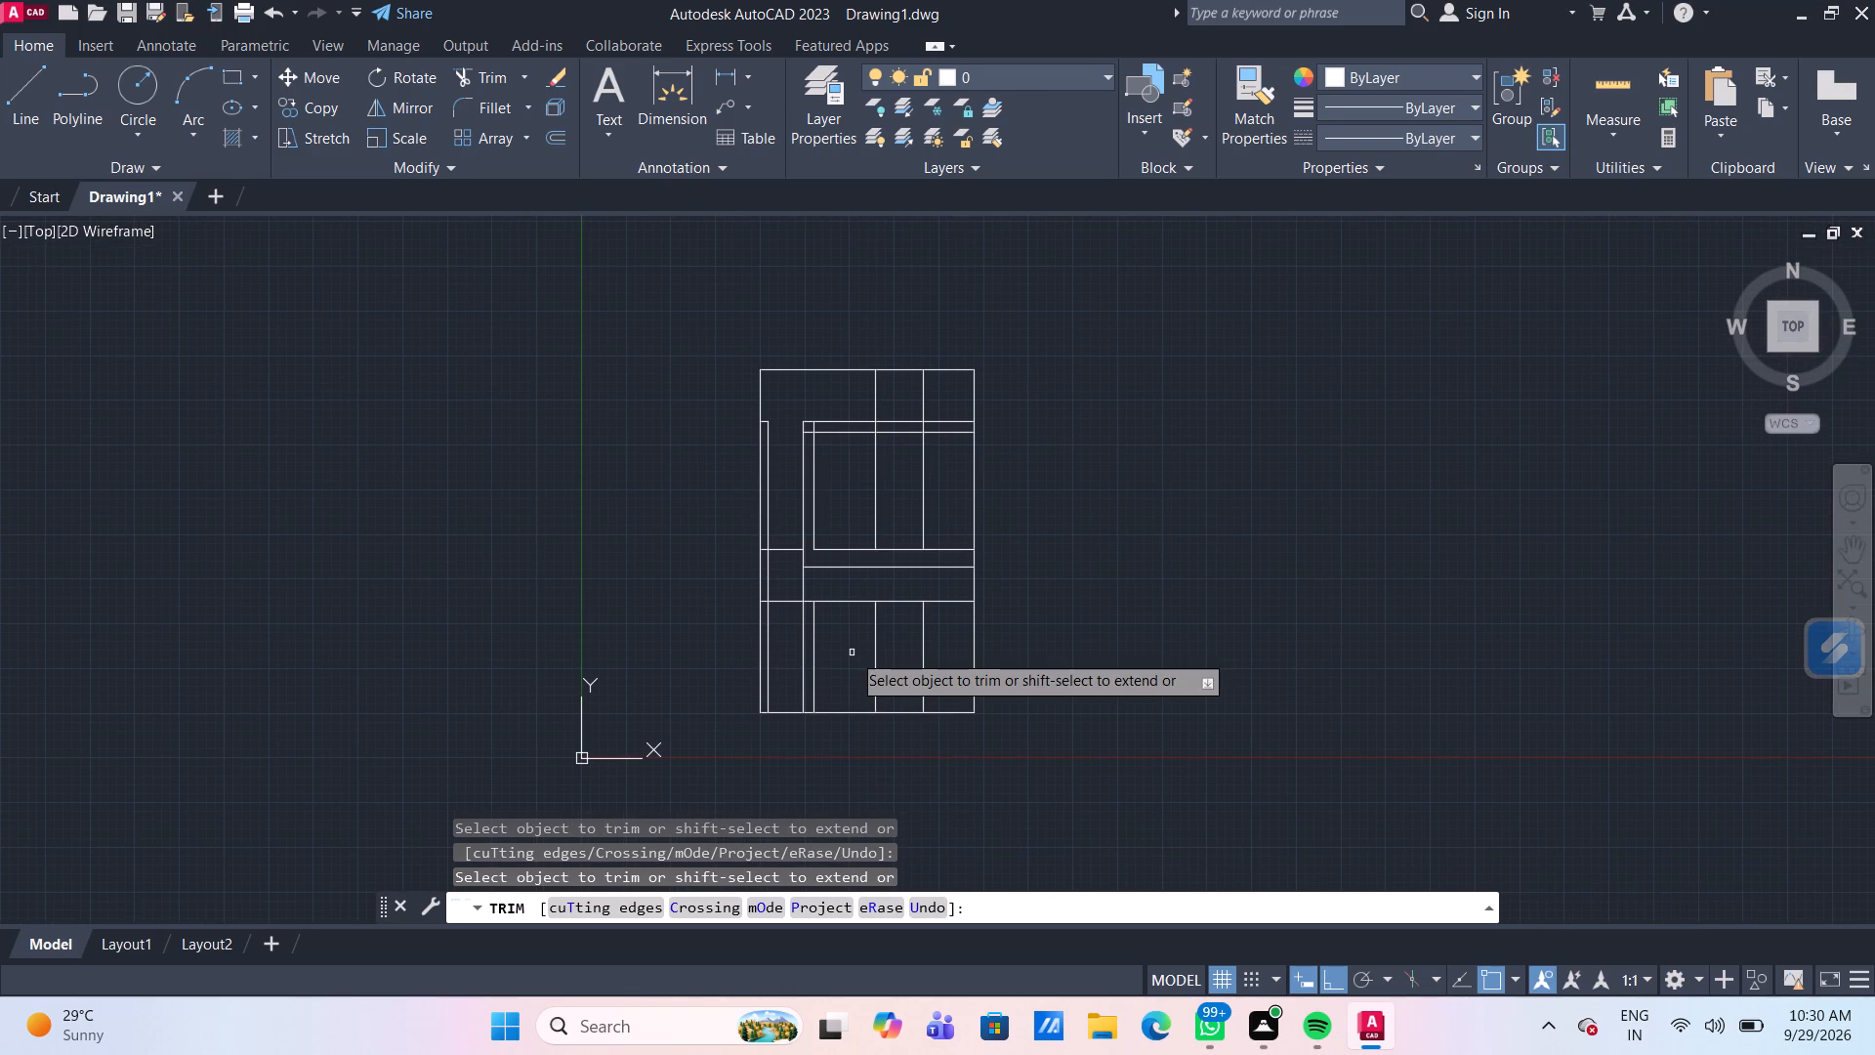
pyautogui.scroll(1, 853, 654)
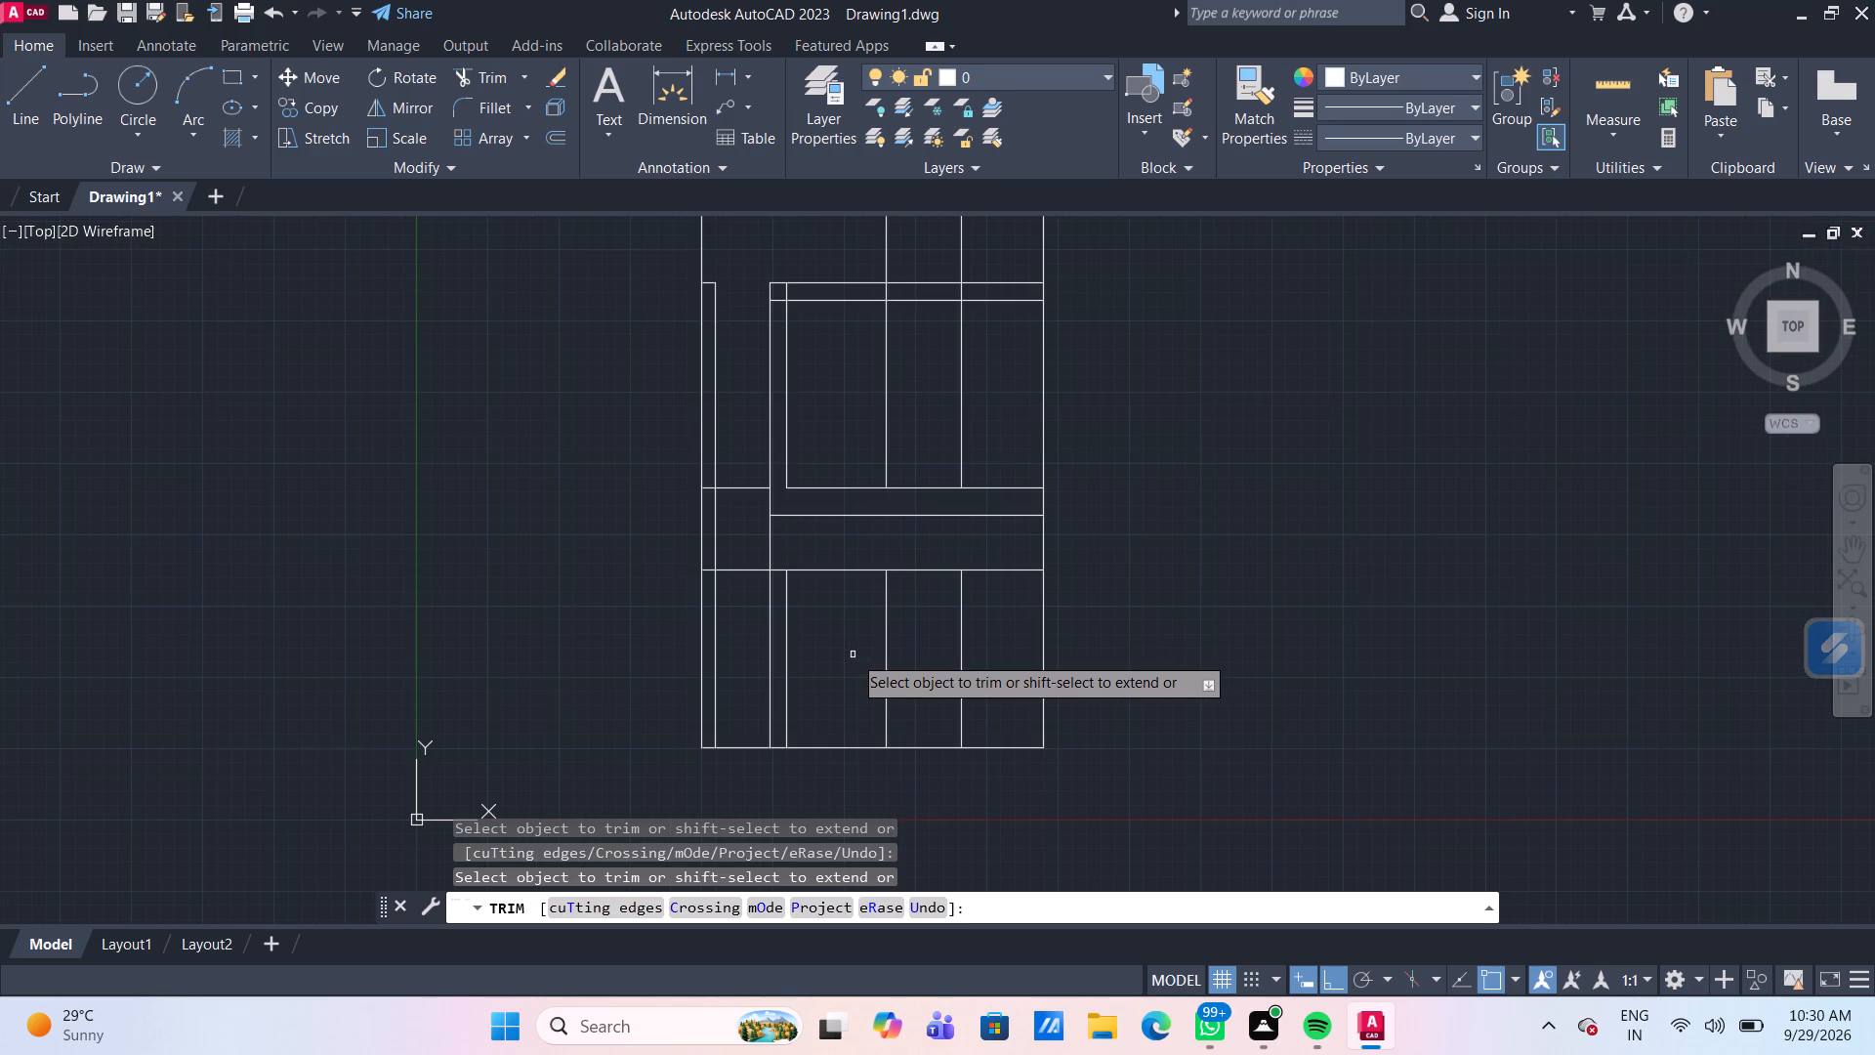
pyautogui.click(736, 642)
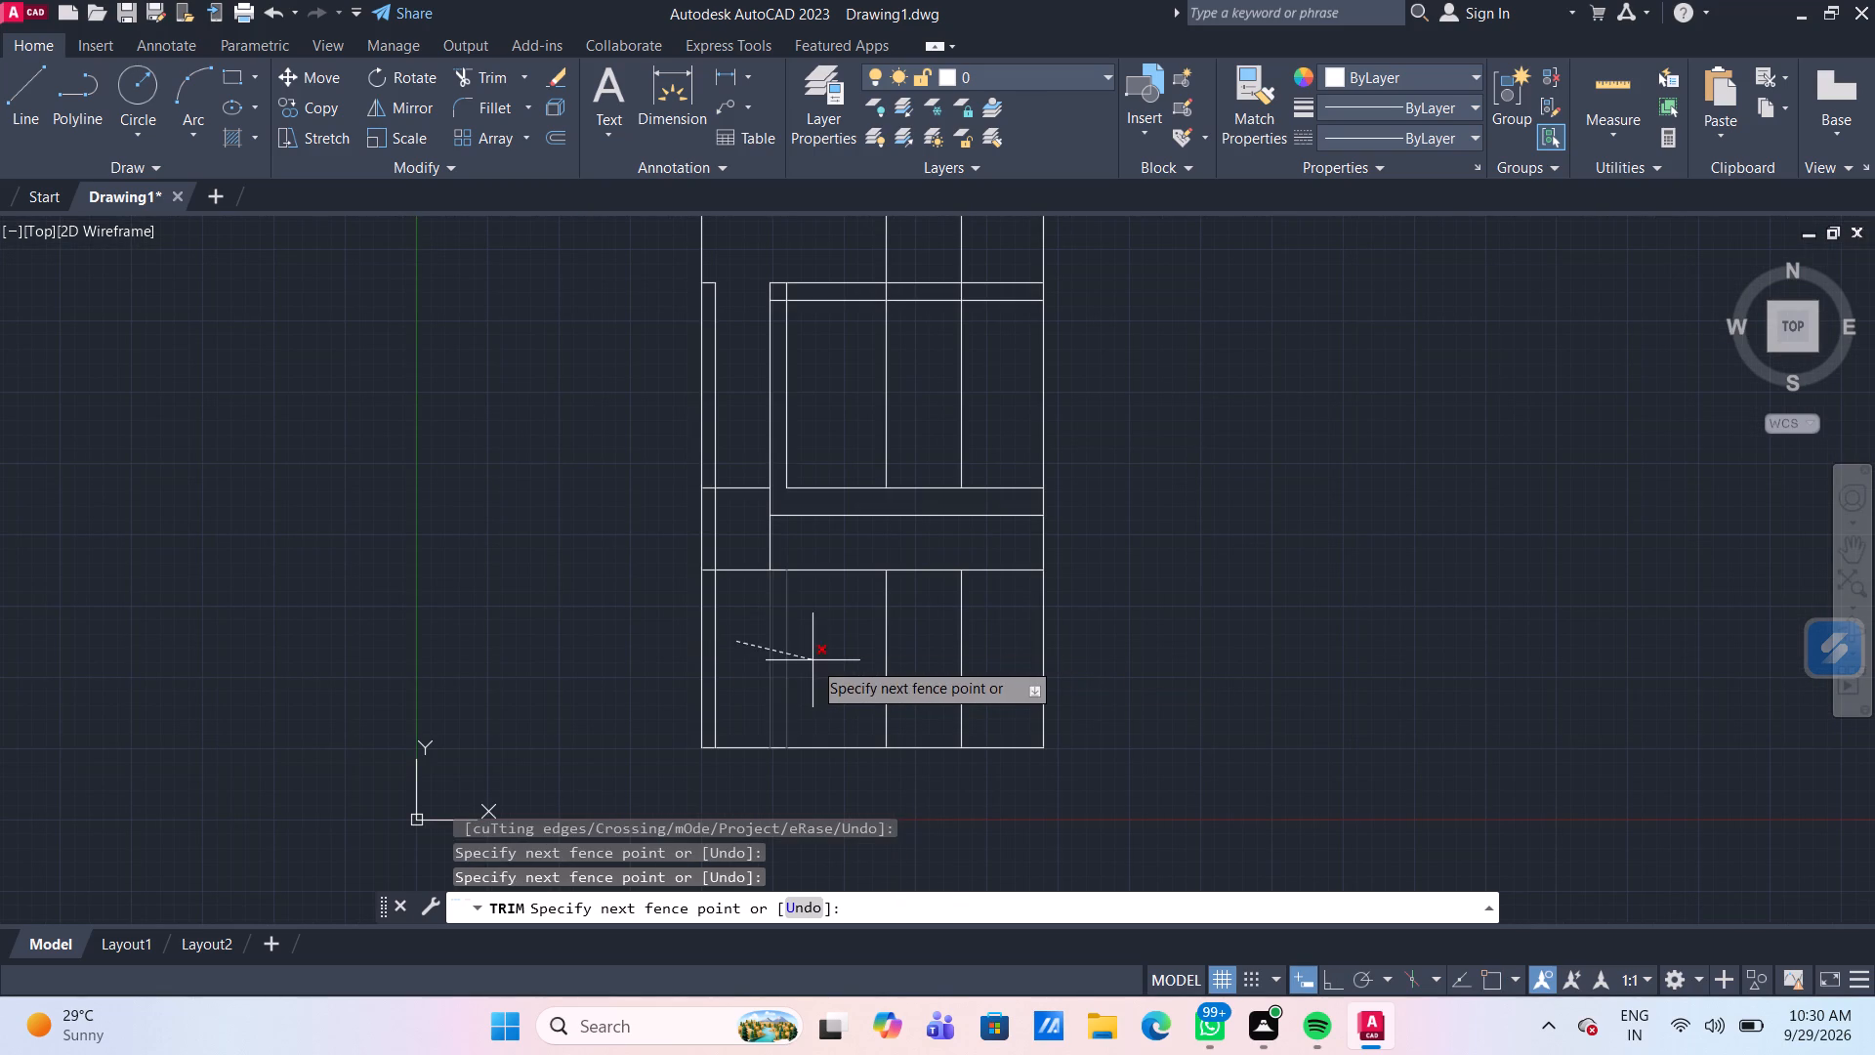
pyautogui.click(812, 660)
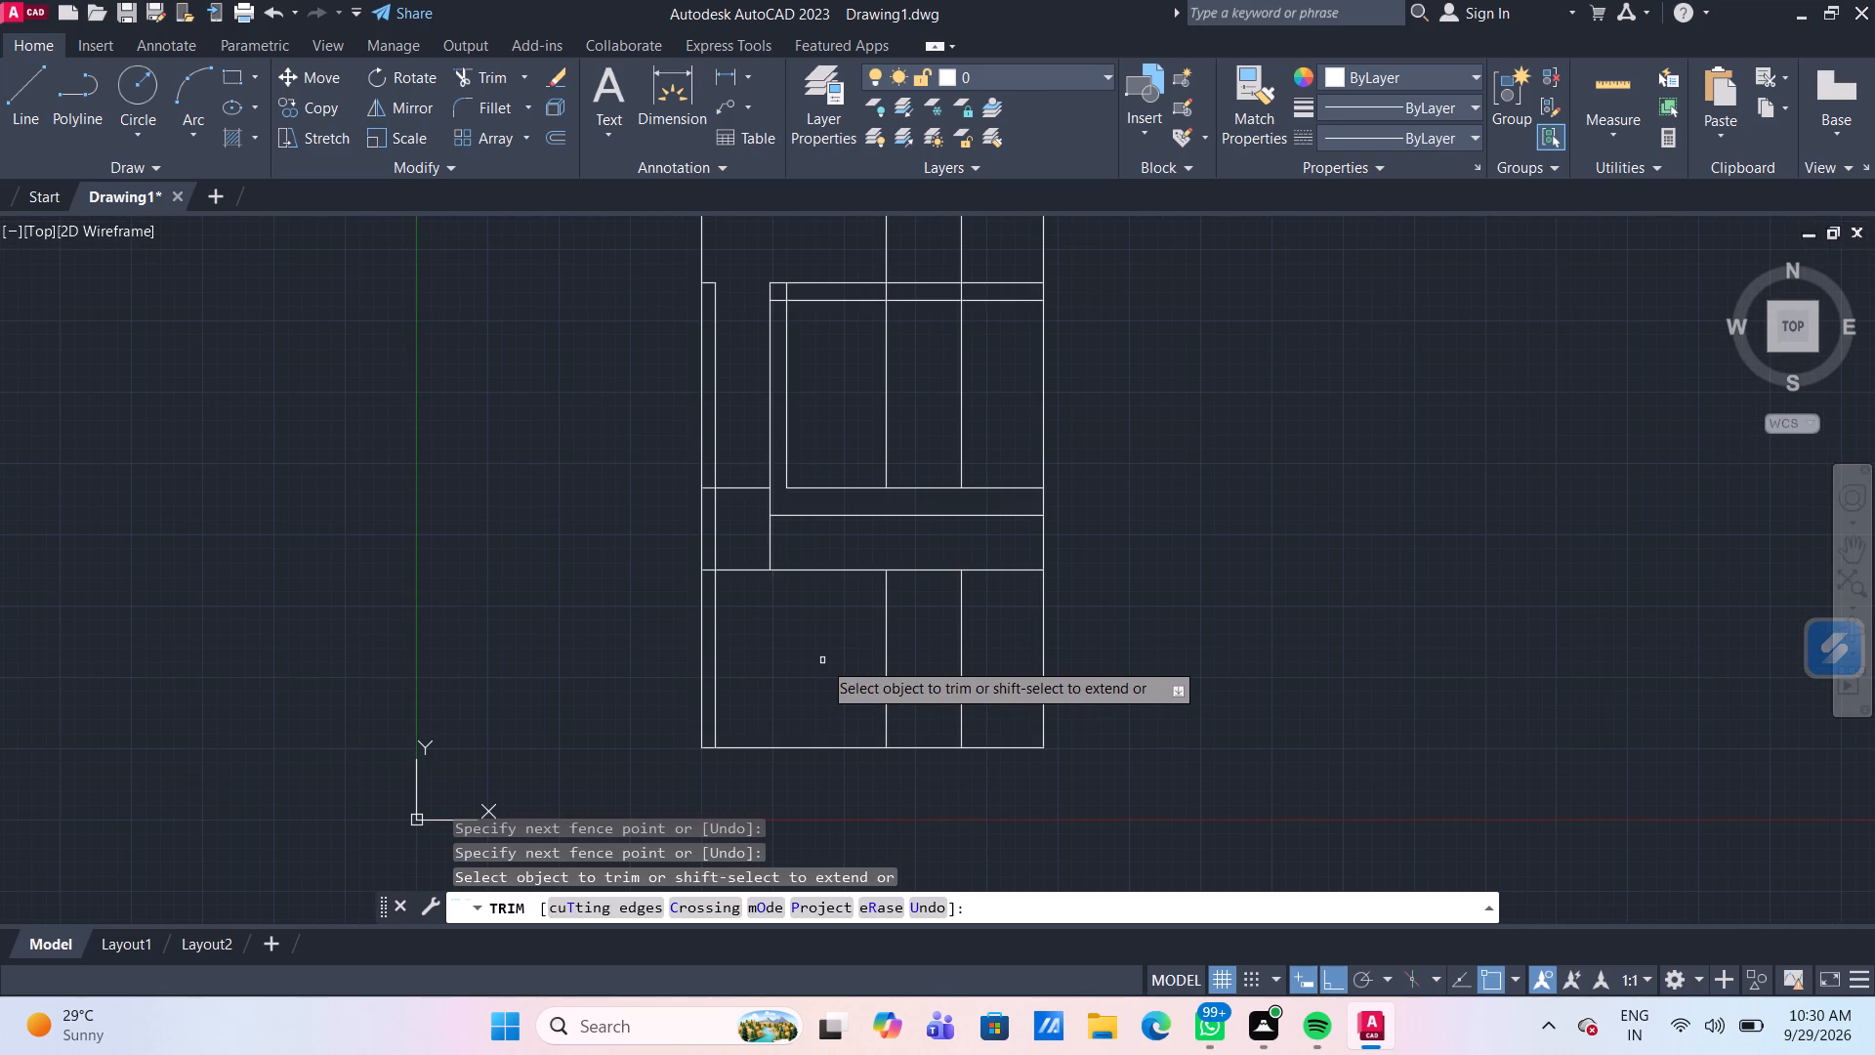
pyautogui.click(856, 638)
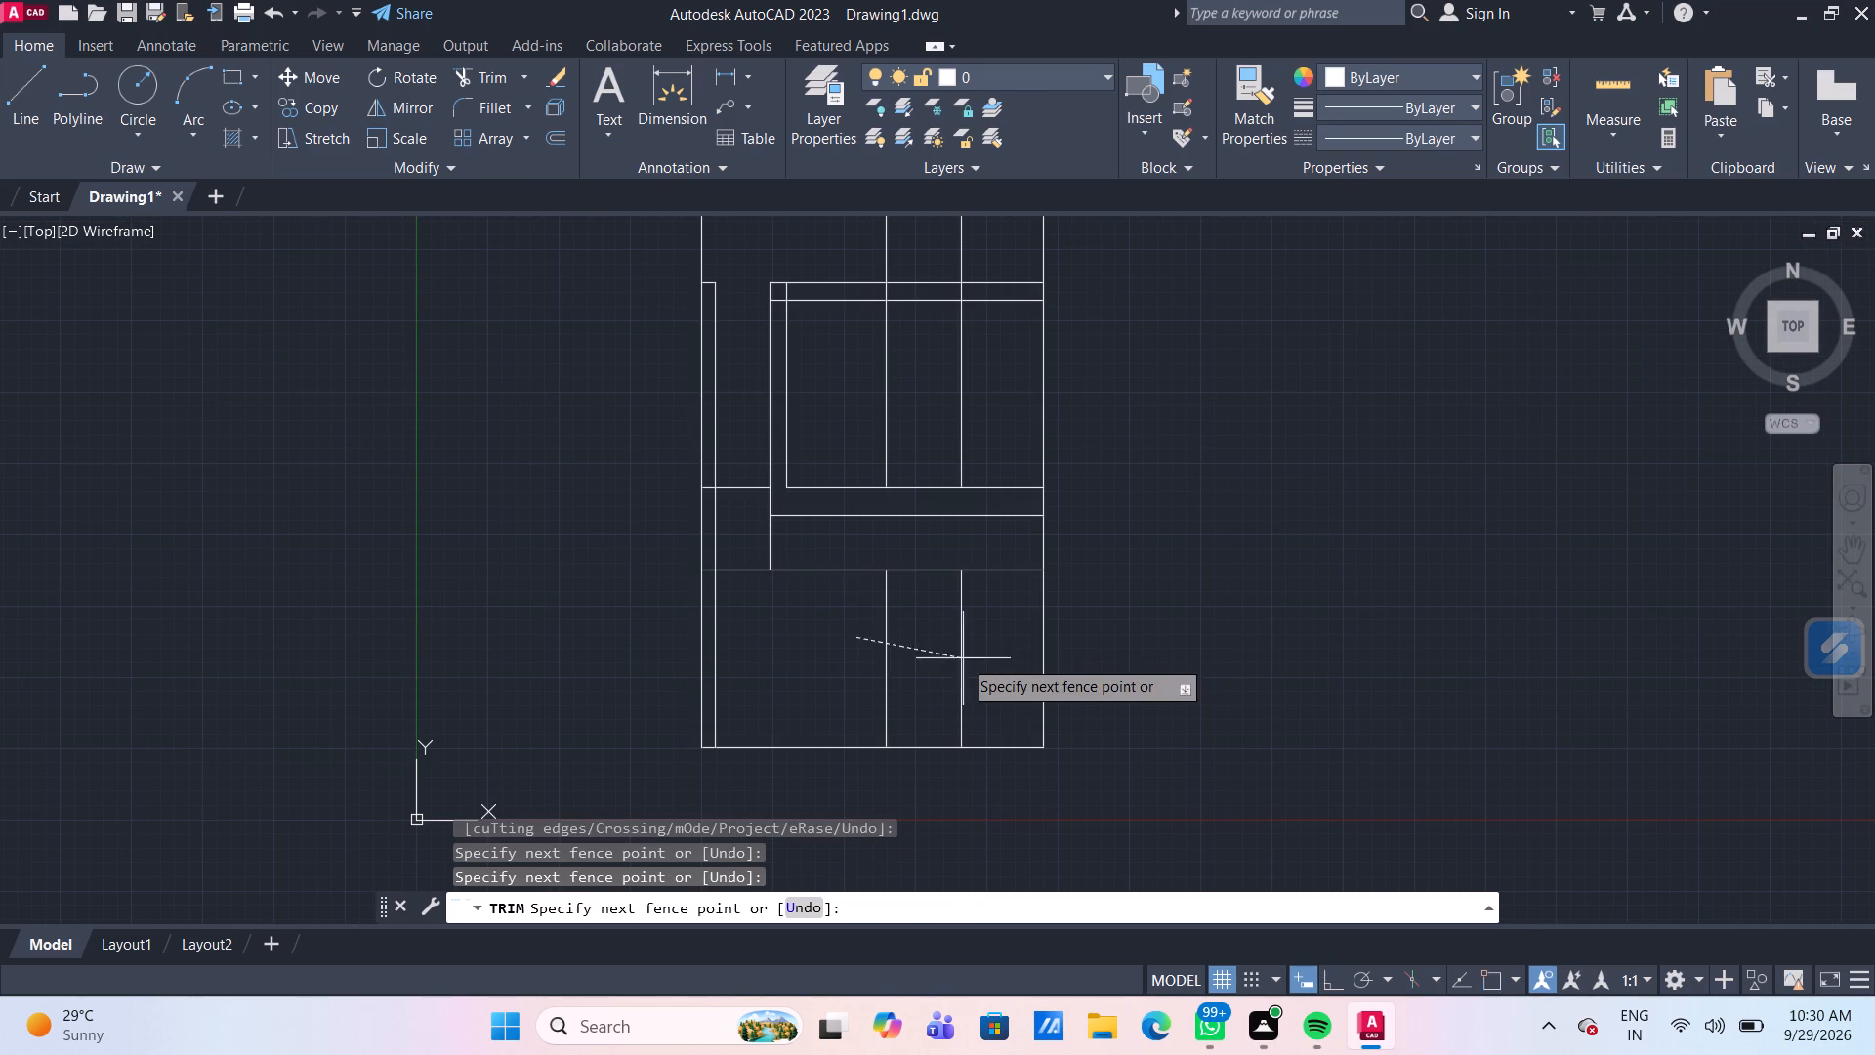
pyautogui.click(1003, 653)
# Trim the parts of the two right-hand vertical lines between the top outline edge and the upper horizontal pair.
pyautogui.scroll(1, 852, 538)
pyautogui.moveTo(854, 540); pyautogui.dragTo(837, 641, button='middle')
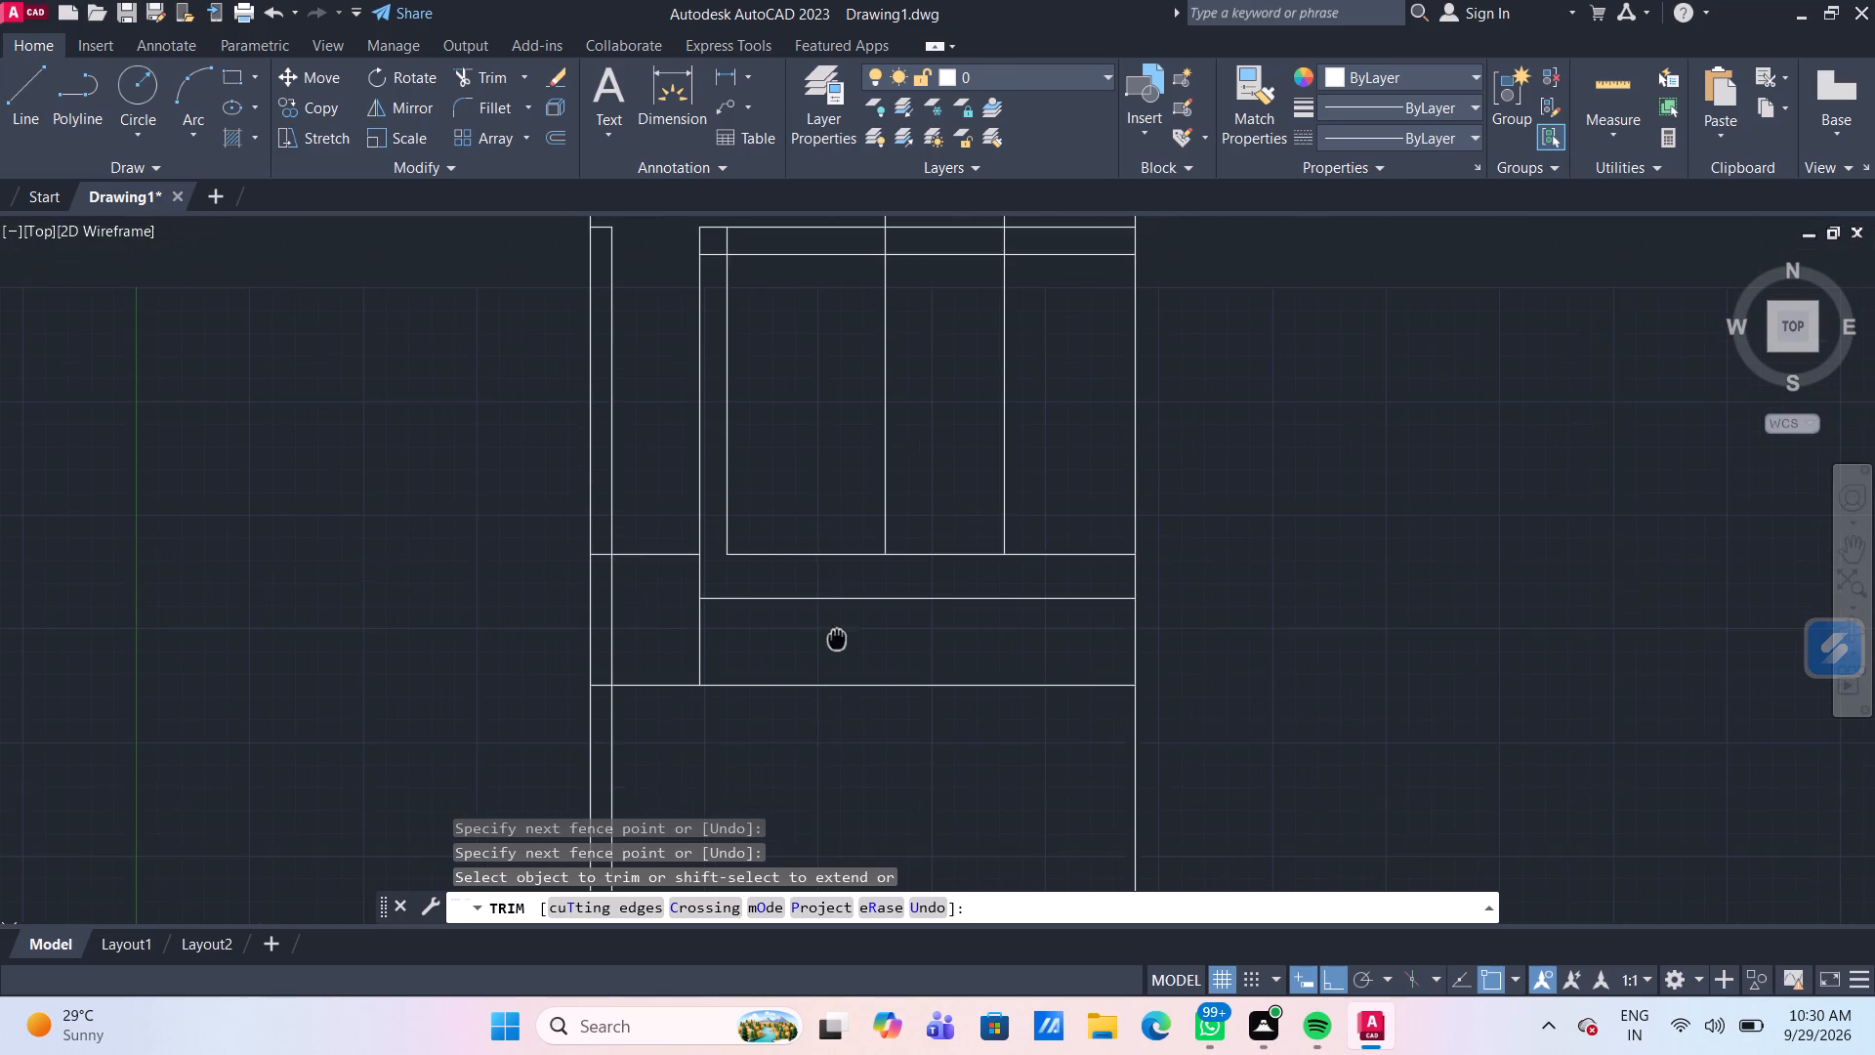
pyautogui.moveTo(837, 641); pyautogui.dragTo(837, 649, button='middle')
pyautogui.scroll(-2, 837, 652)
pyautogui.scroll(1, 960, 449)
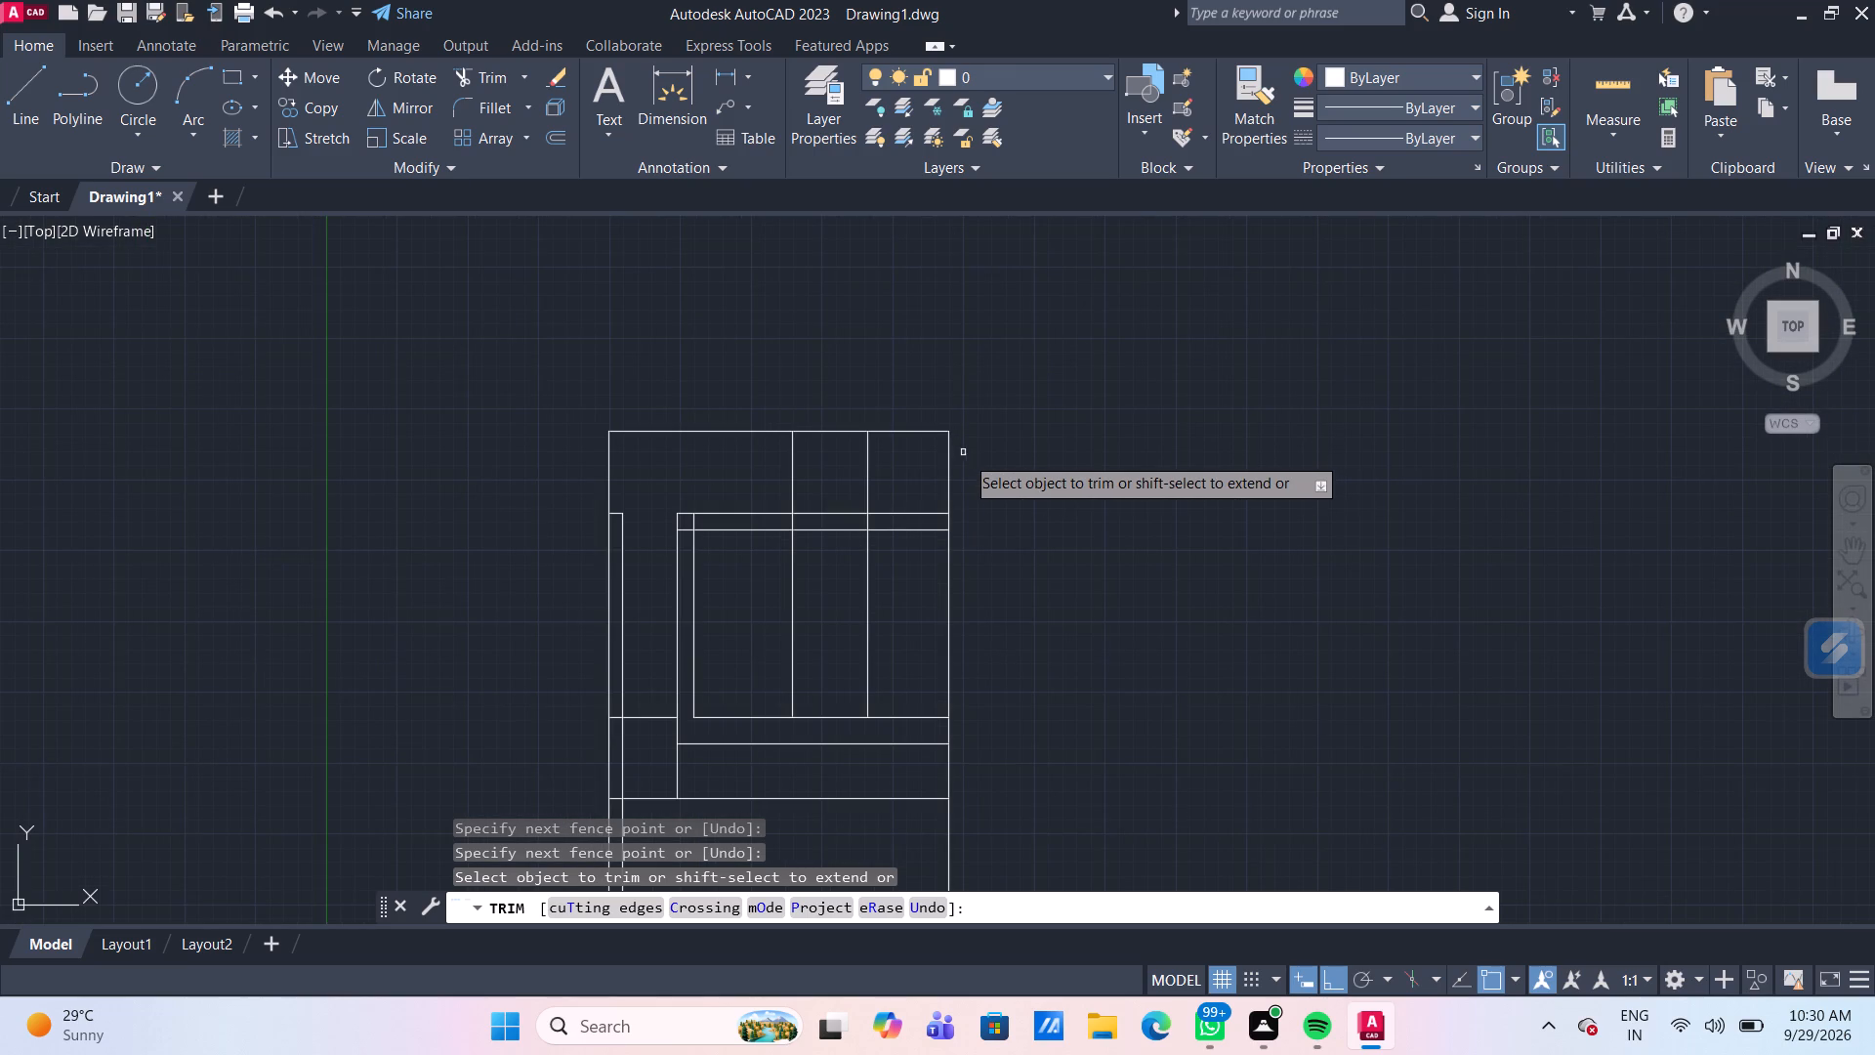
pyautogui.scroll(1, 981, 470)
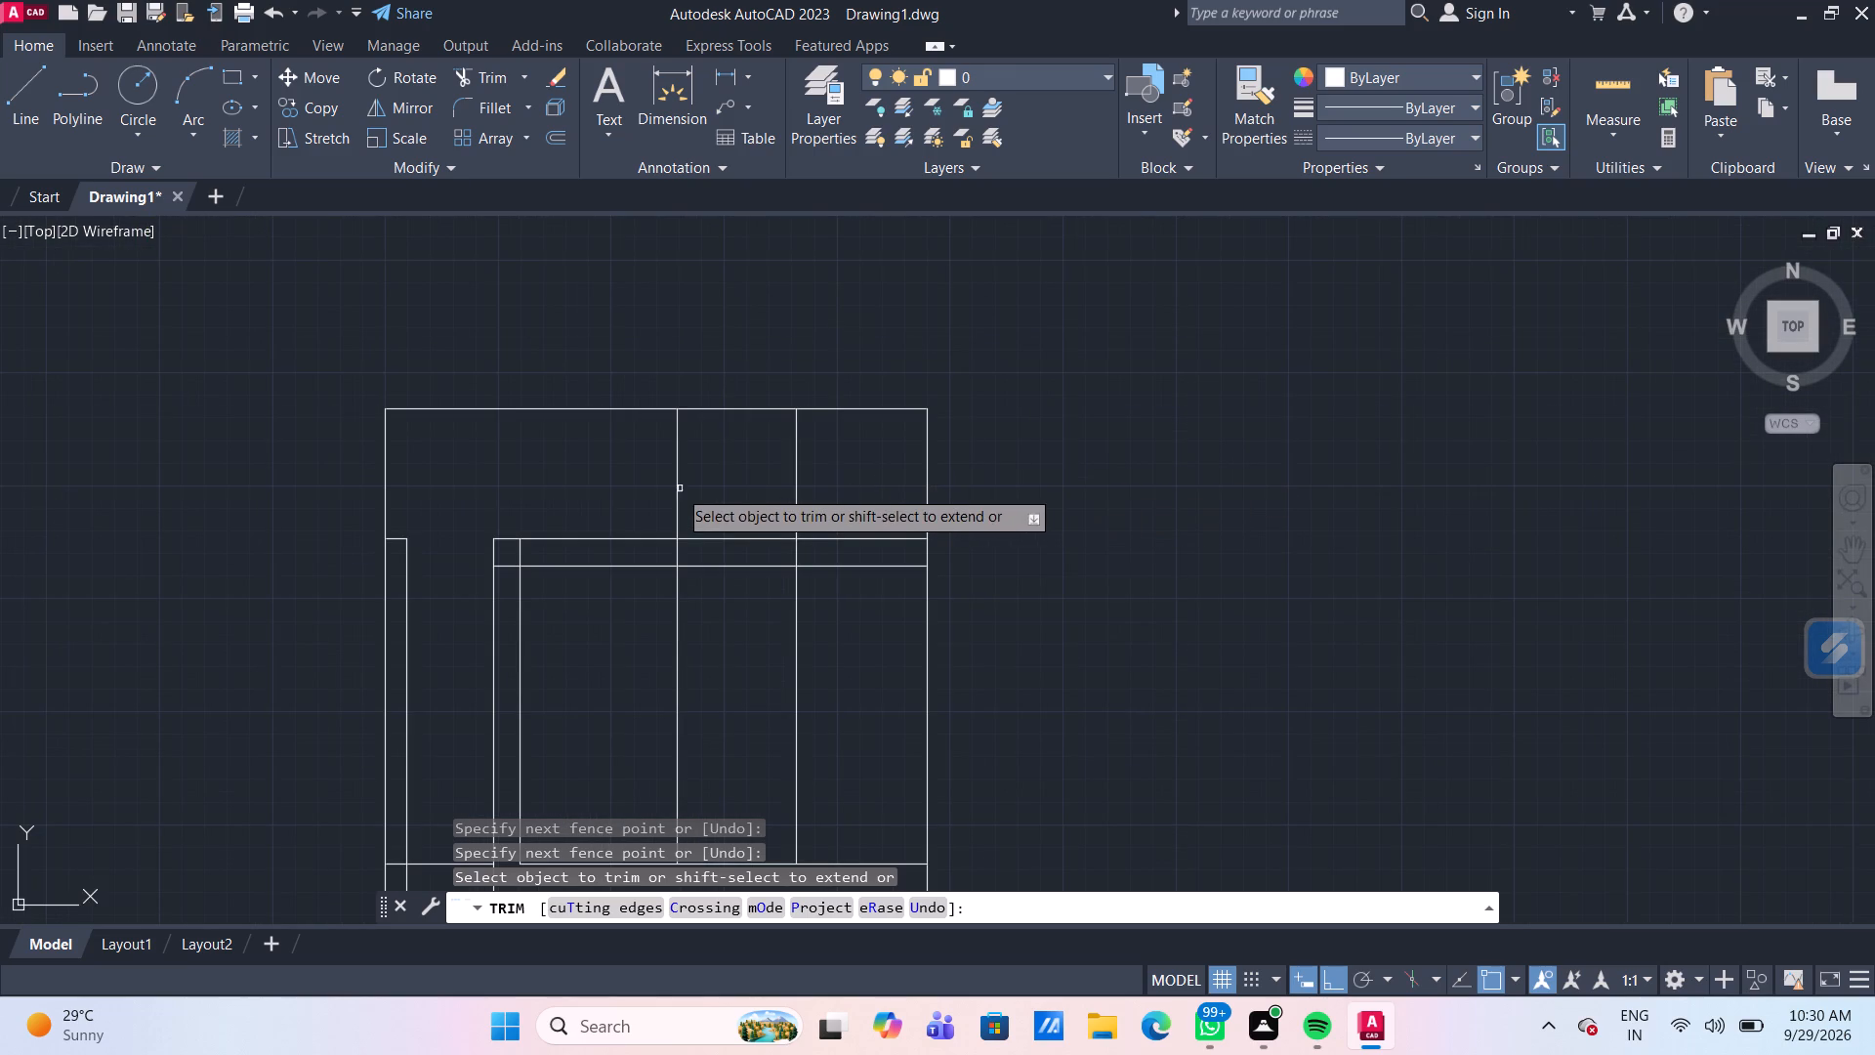
pyautogui.click(639, 470)
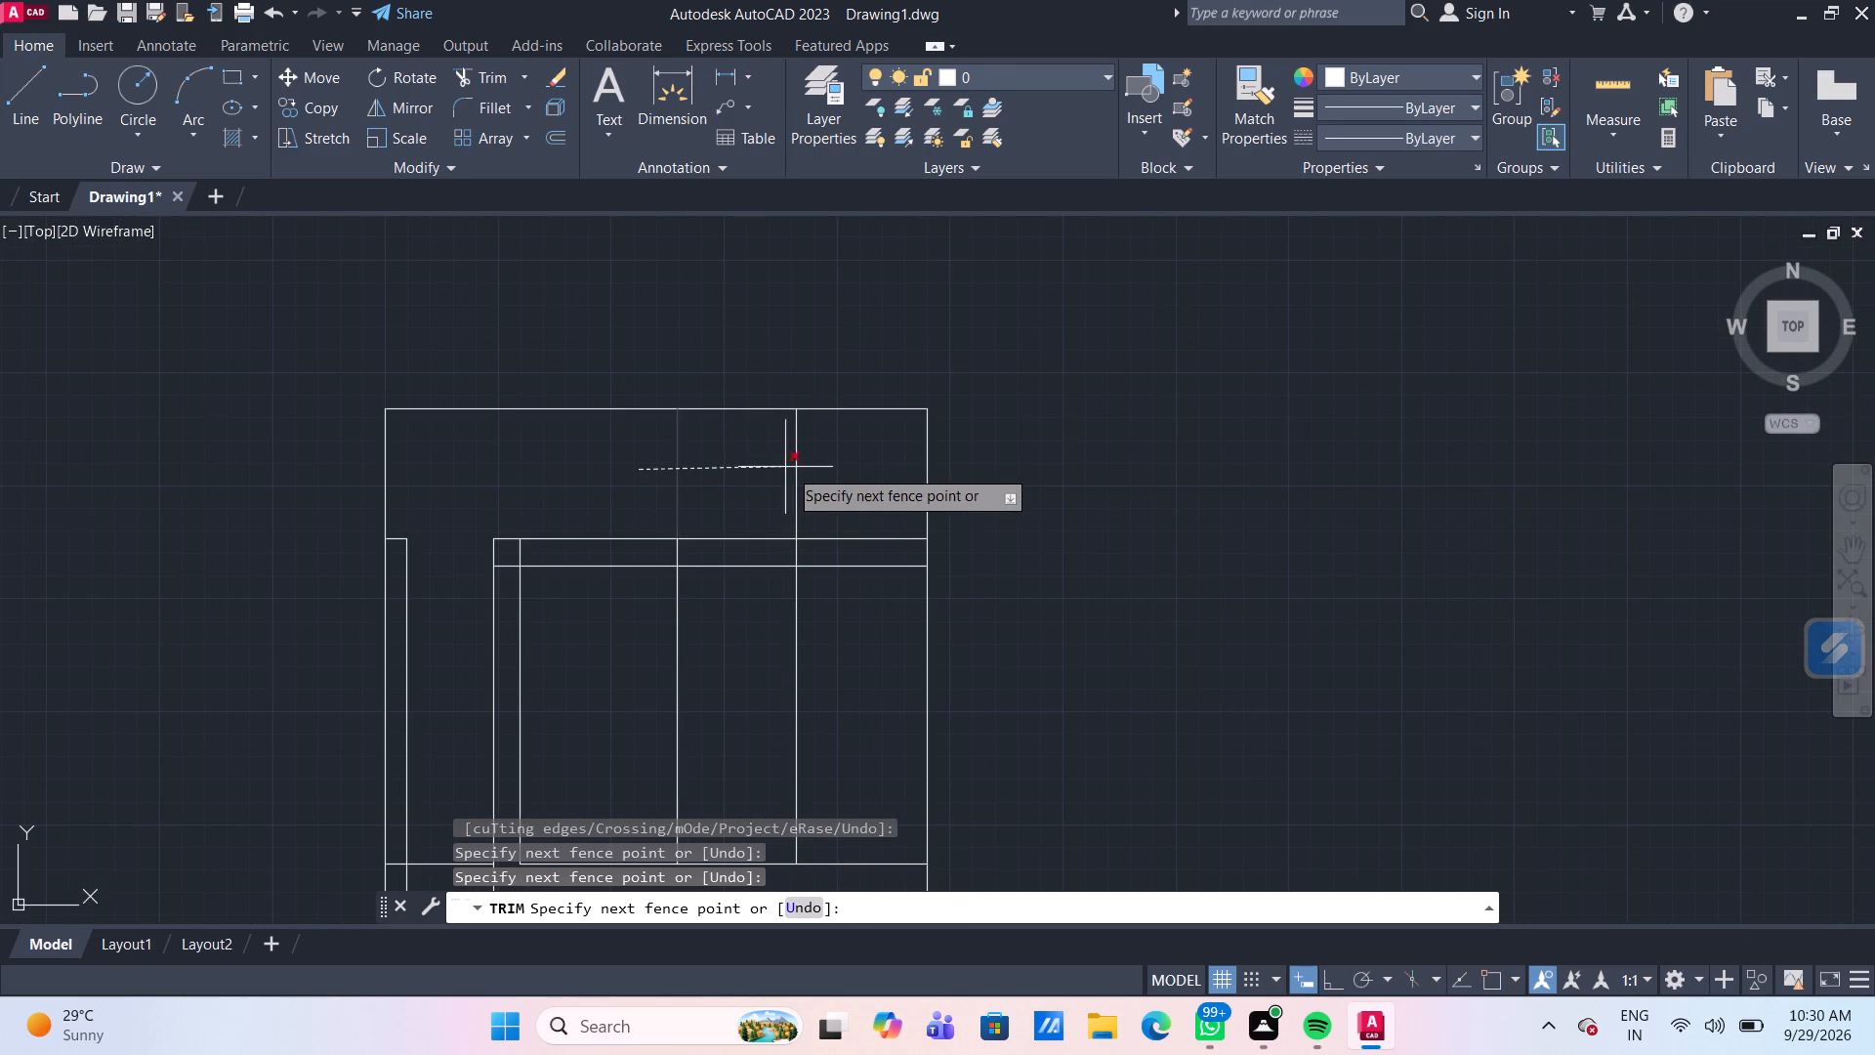
pyautogui.click(812, 472)
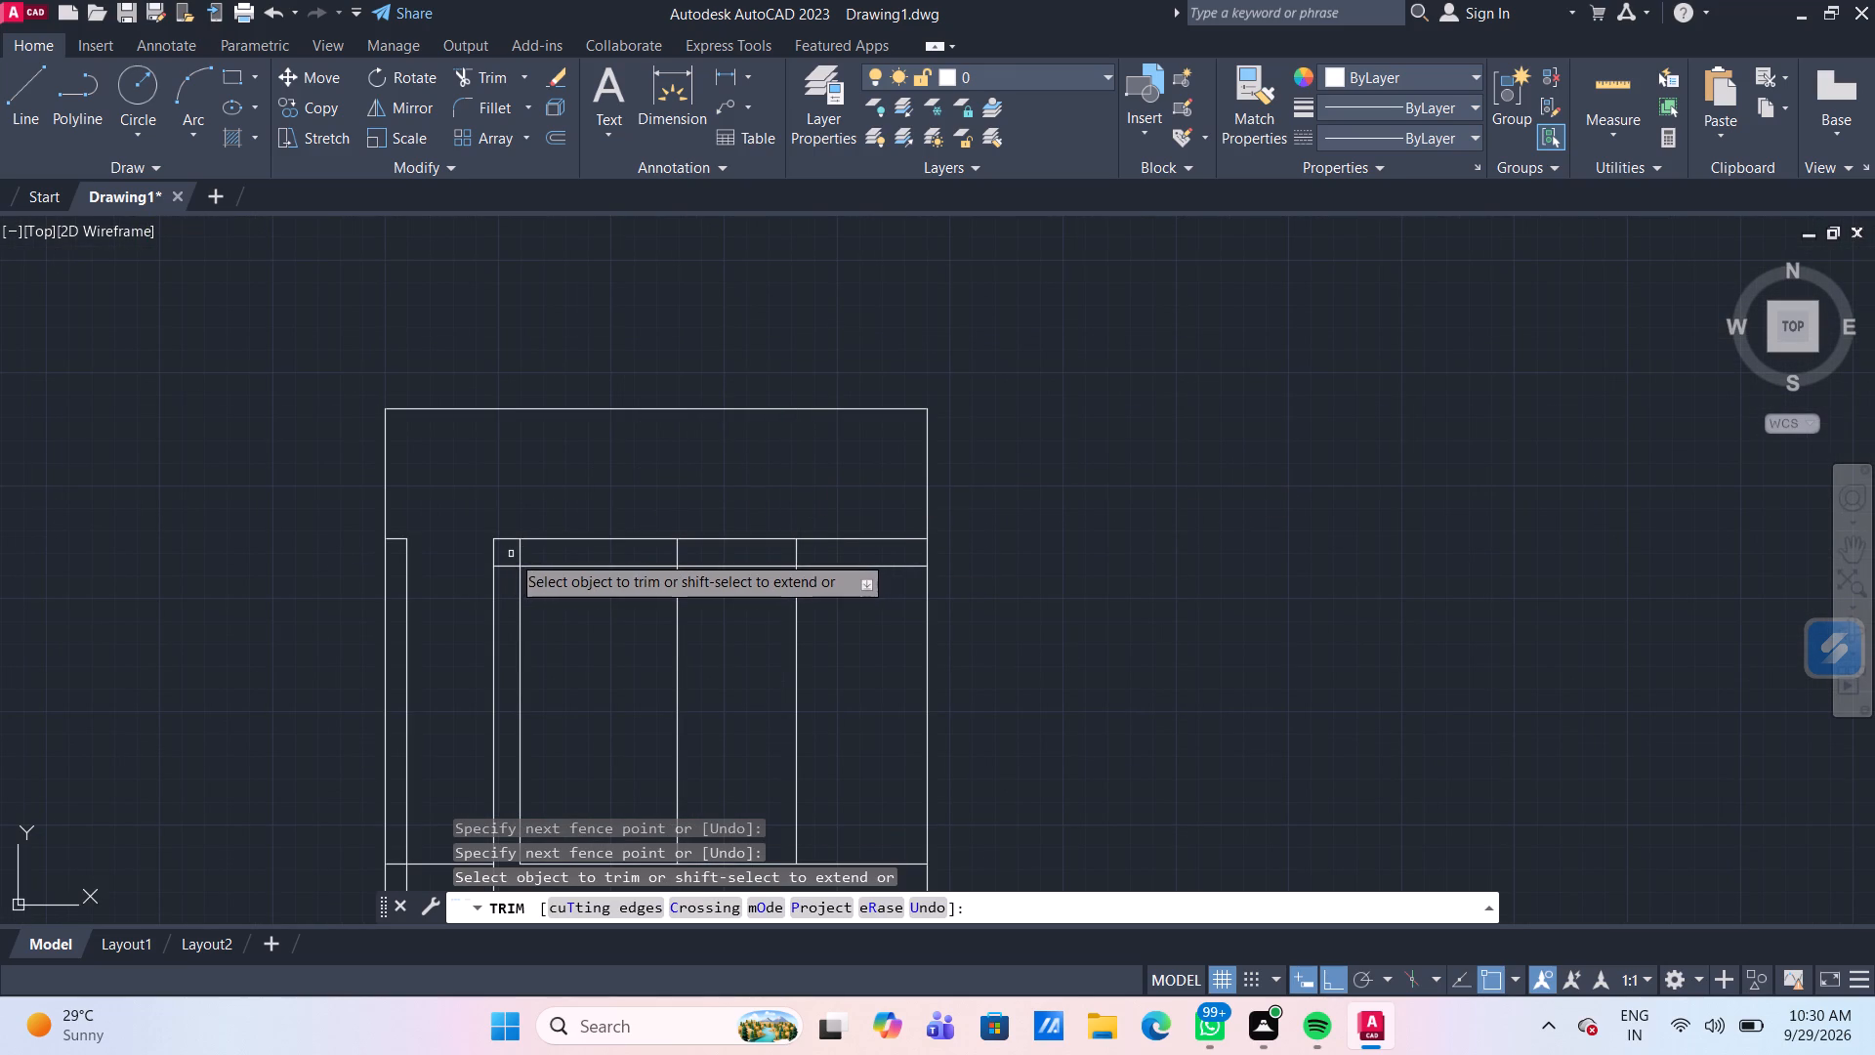
# Trim the three vertical pieces between the upper paired horizontals and the lower horizontal's stub between the paired verticals.
pyautogui.click(511, 554)
pyautogui.click(843, 550)
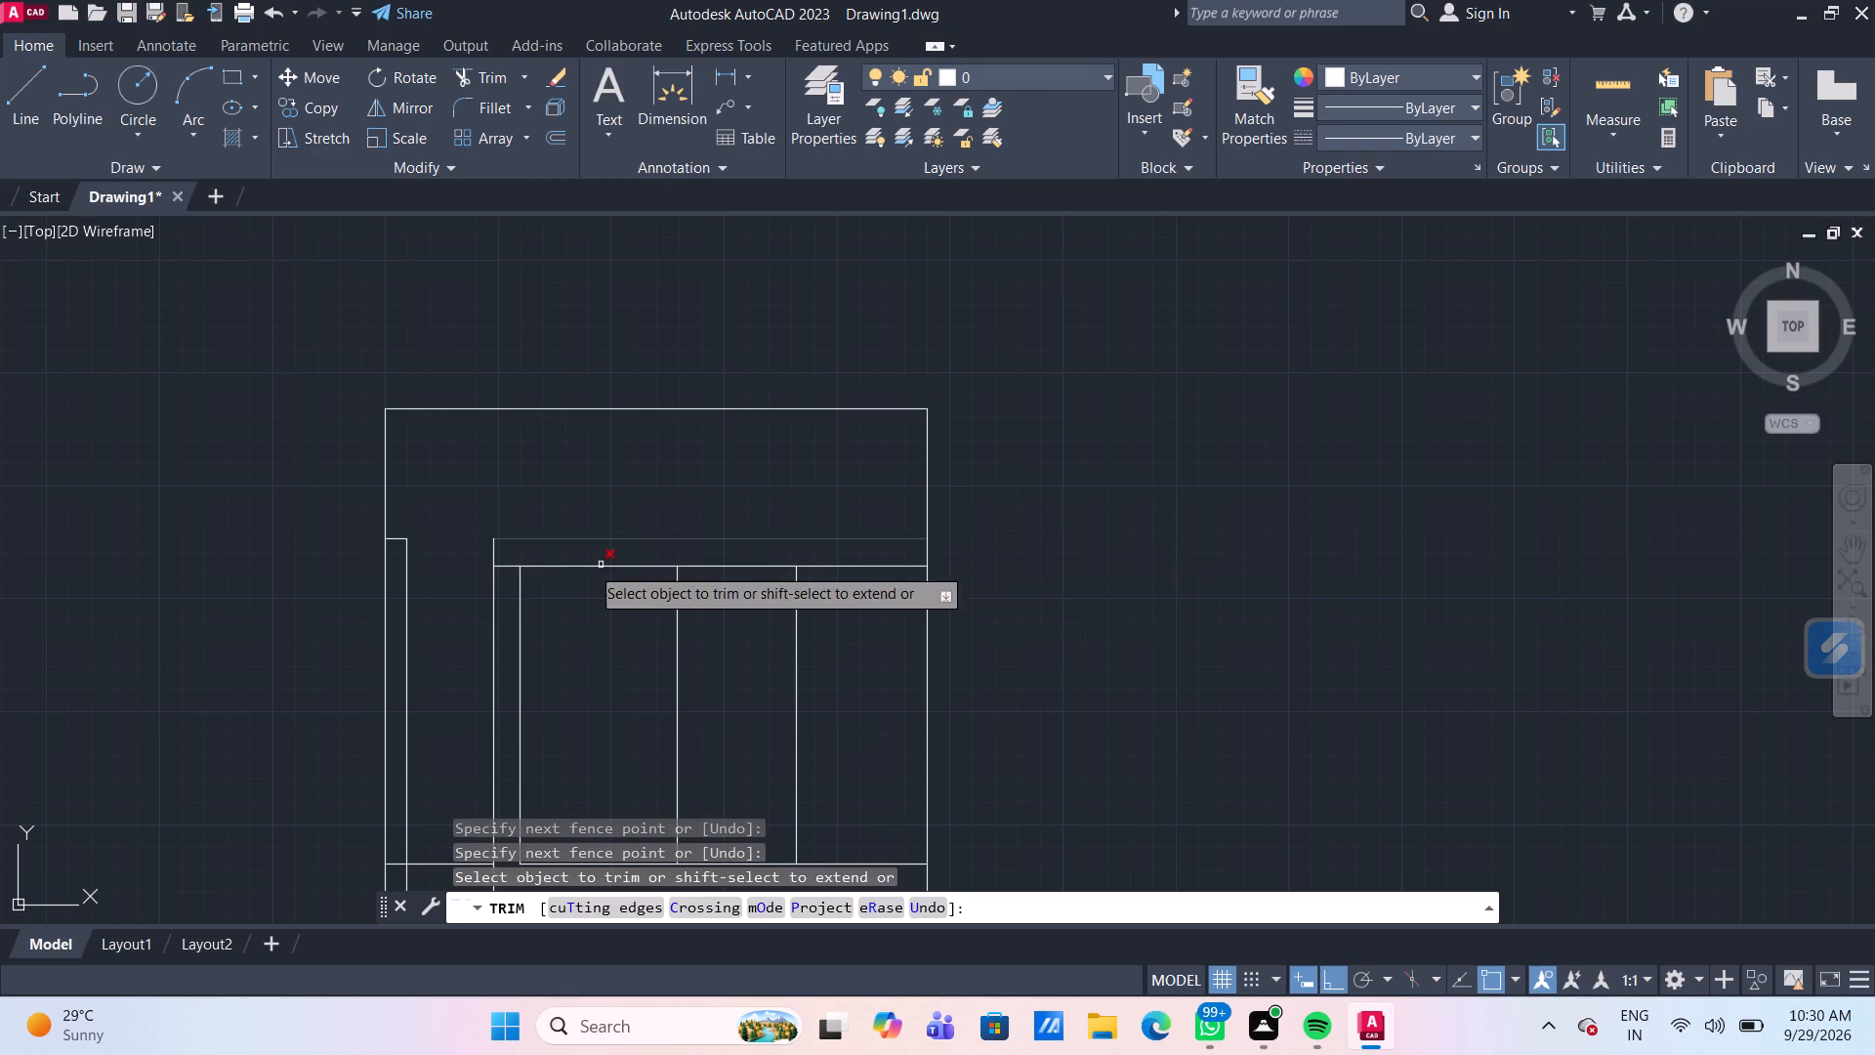
pyautogui.click(509, 569)
# Trim the inner left-wall vertical above the short left horizontal line, remove its small stub at the top, and end trimming.
pyautogui.scroll(-2, 931, 514)
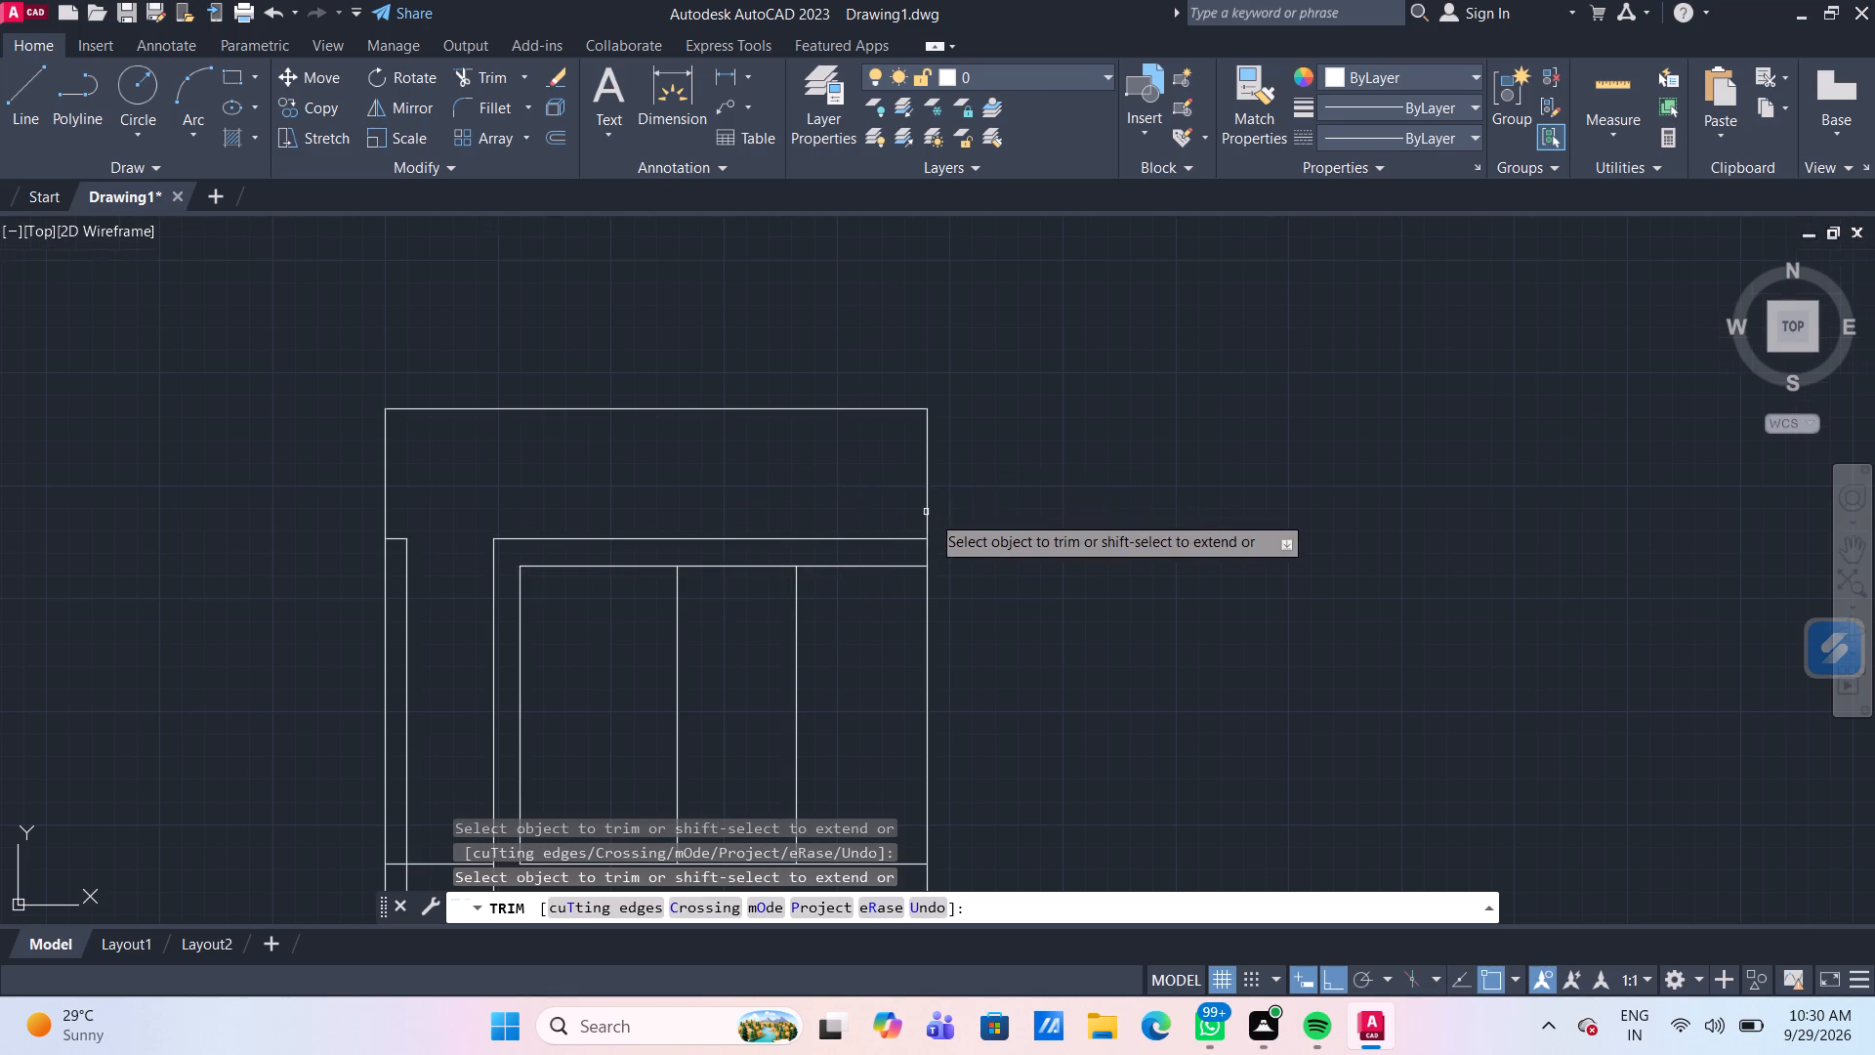
pyautogui.moveTo(1074, 658); pyautogui.dragTo(1035, 558, button='middle')
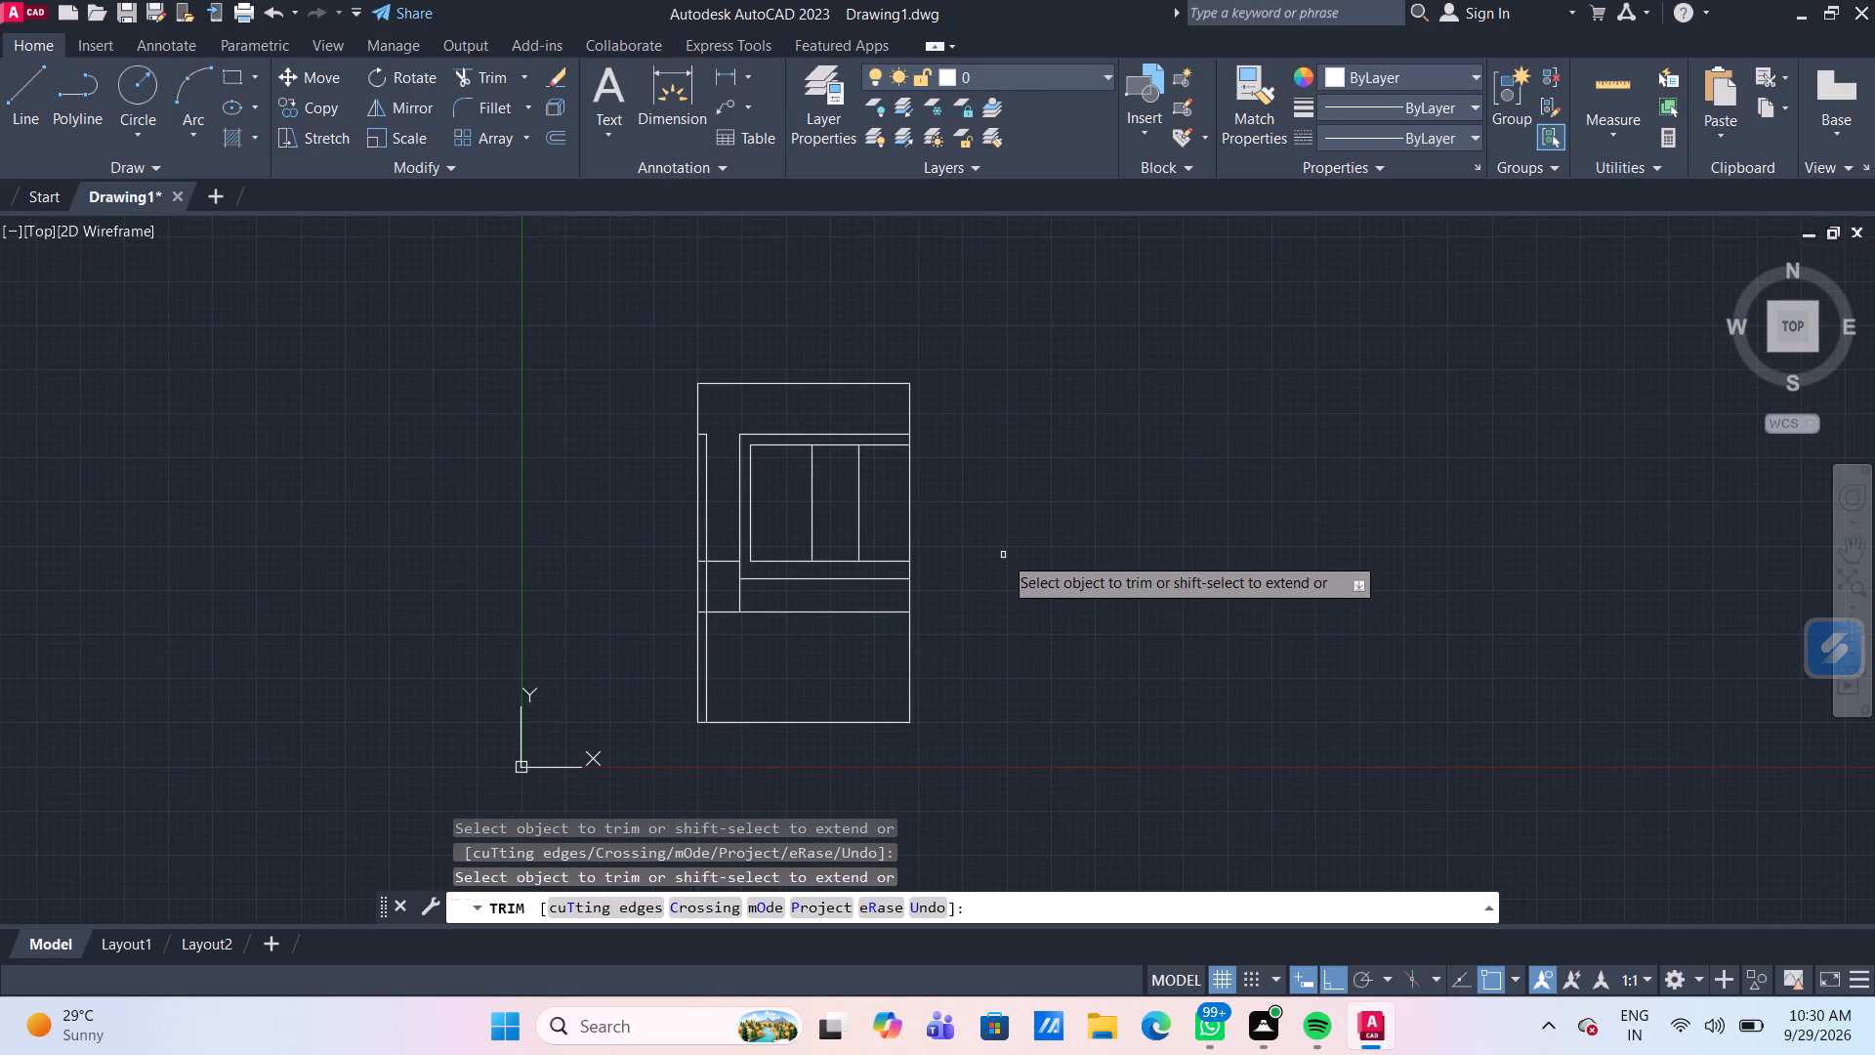
pyautogui.scroll(1, 1003, 555)
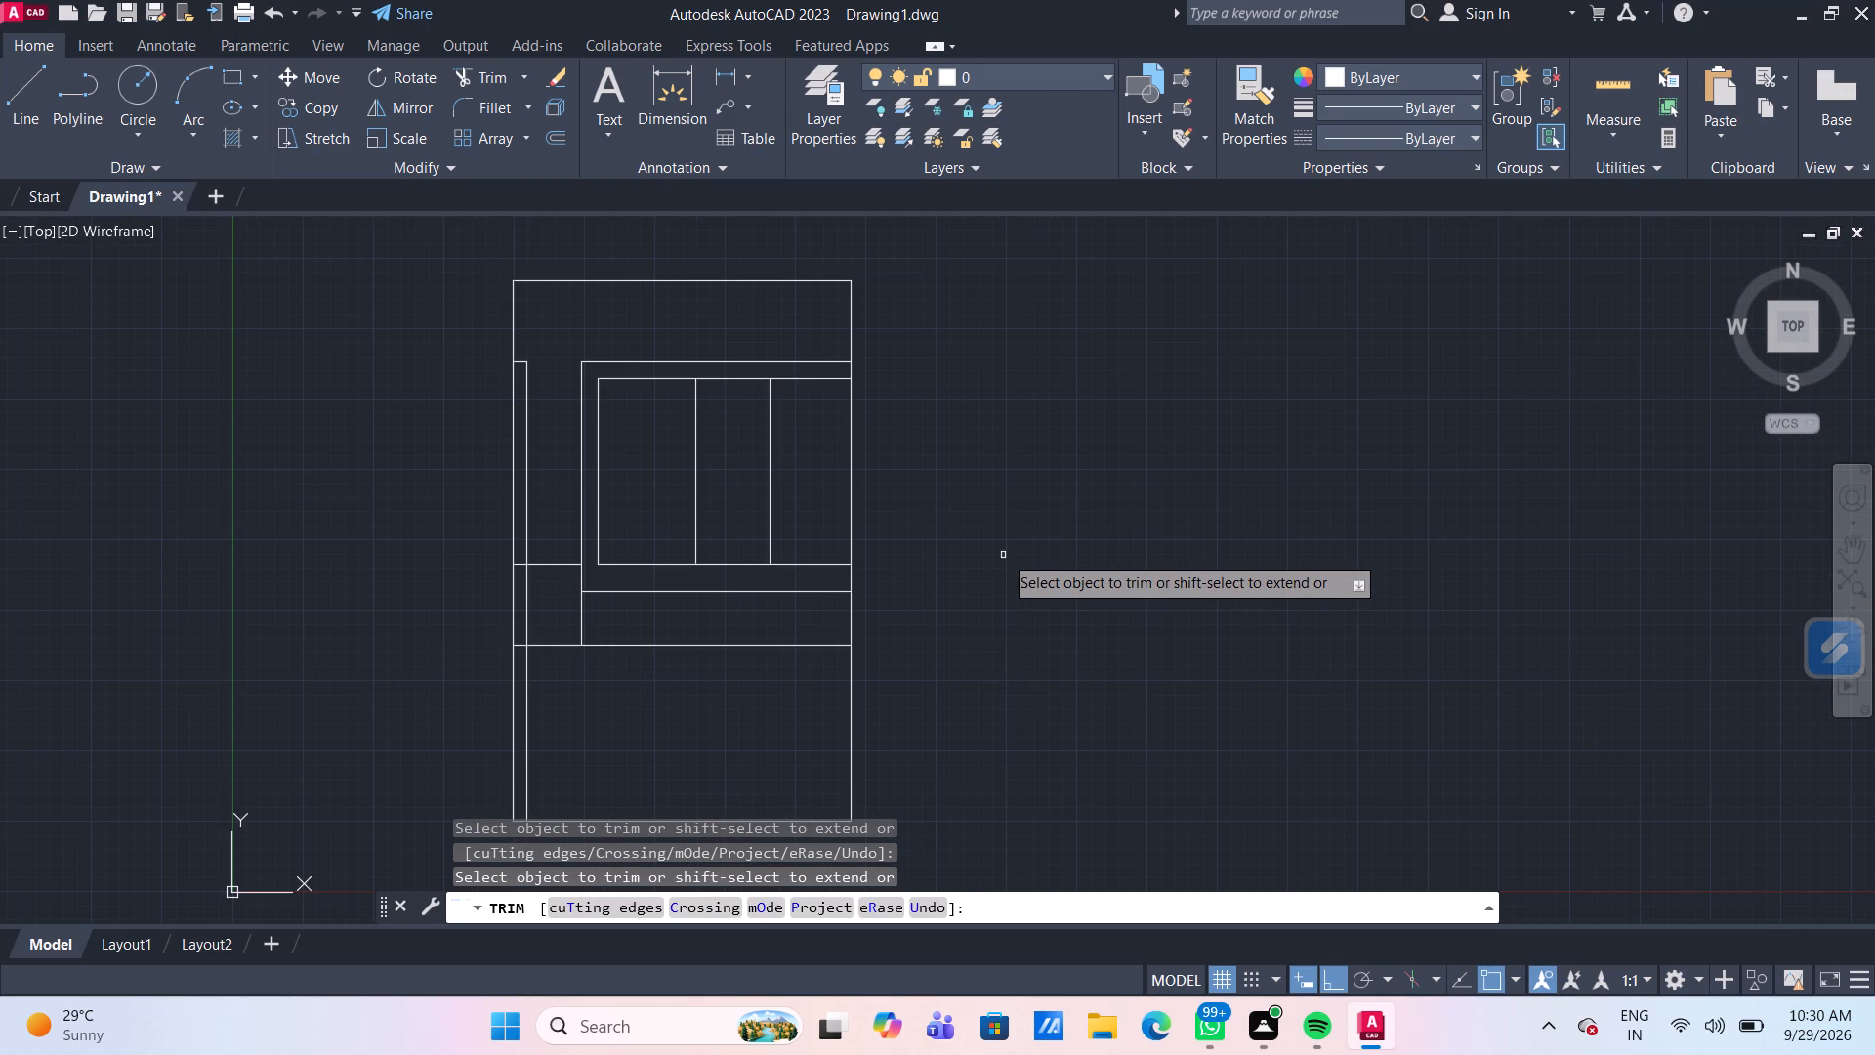
pyautogui.moveTo(1023, 568); pyautogui.dragTo(1035, 571, button='middle')
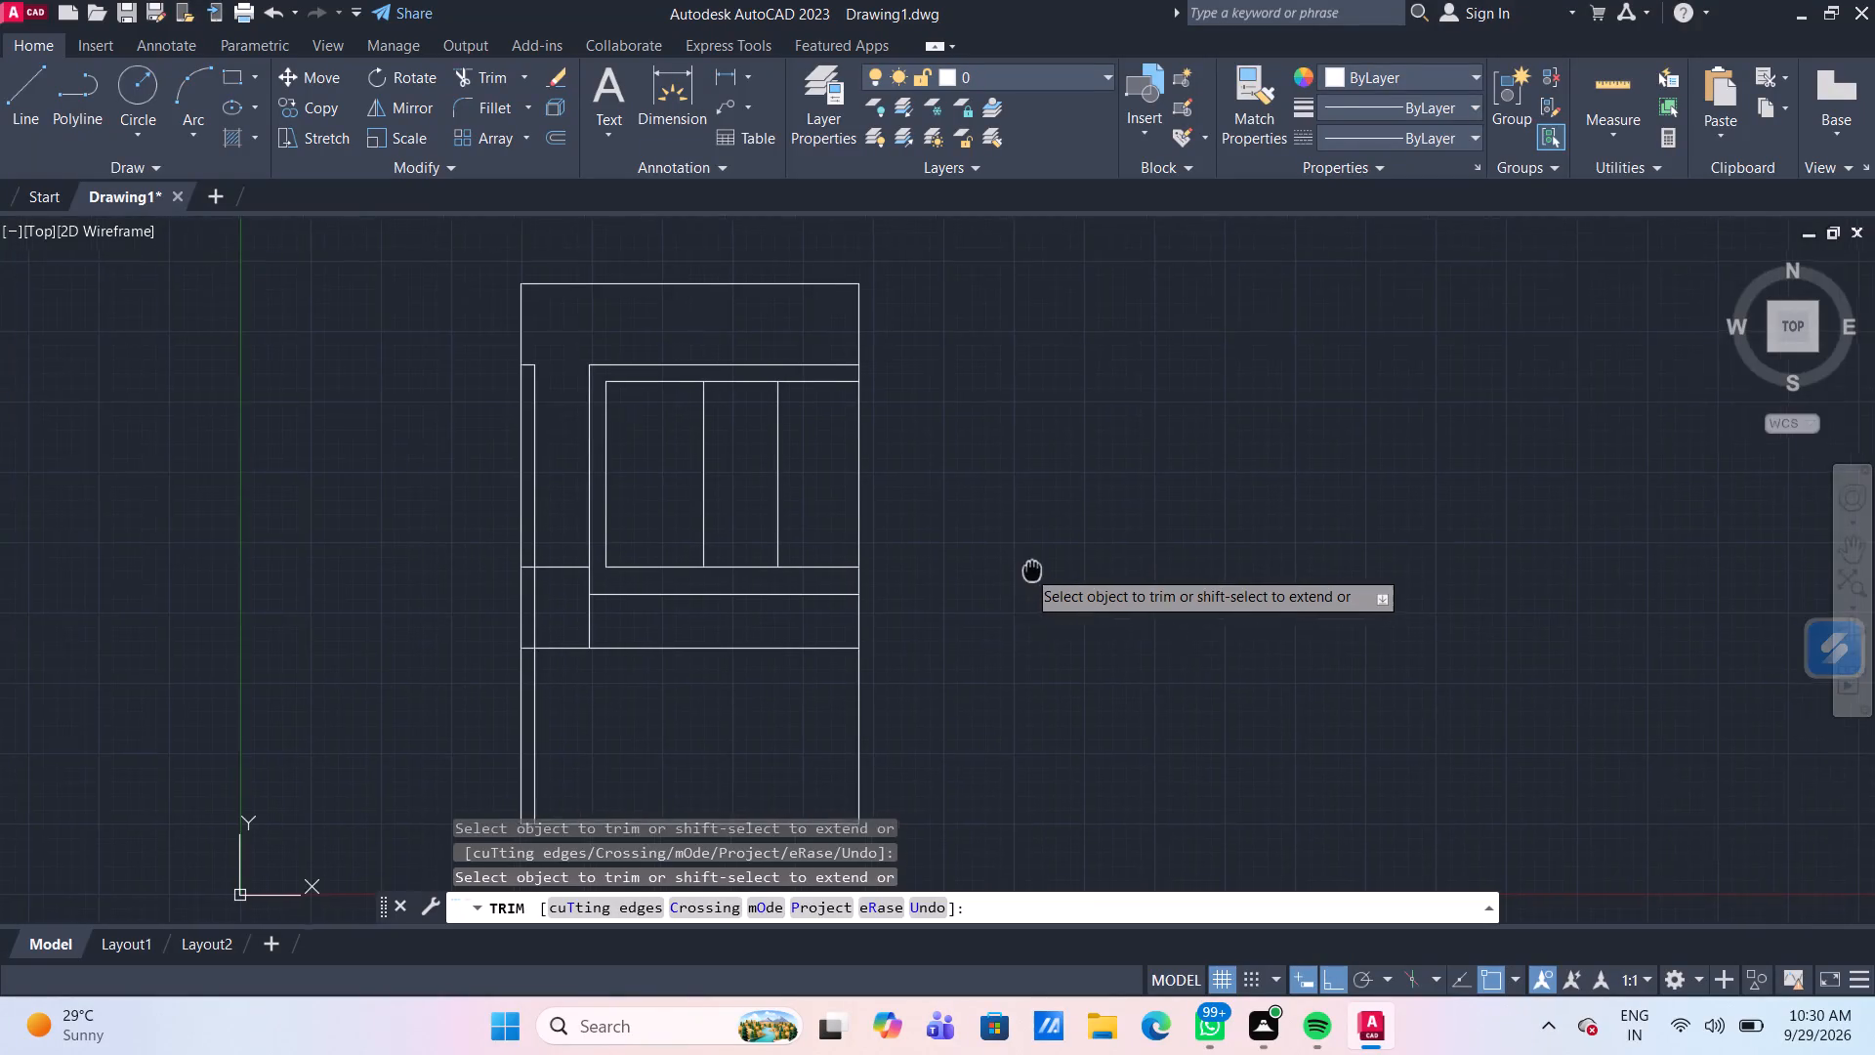
pyautogui.moveTo(1035, 571); pyautogui.dragTo(1069, 612, button='middle')
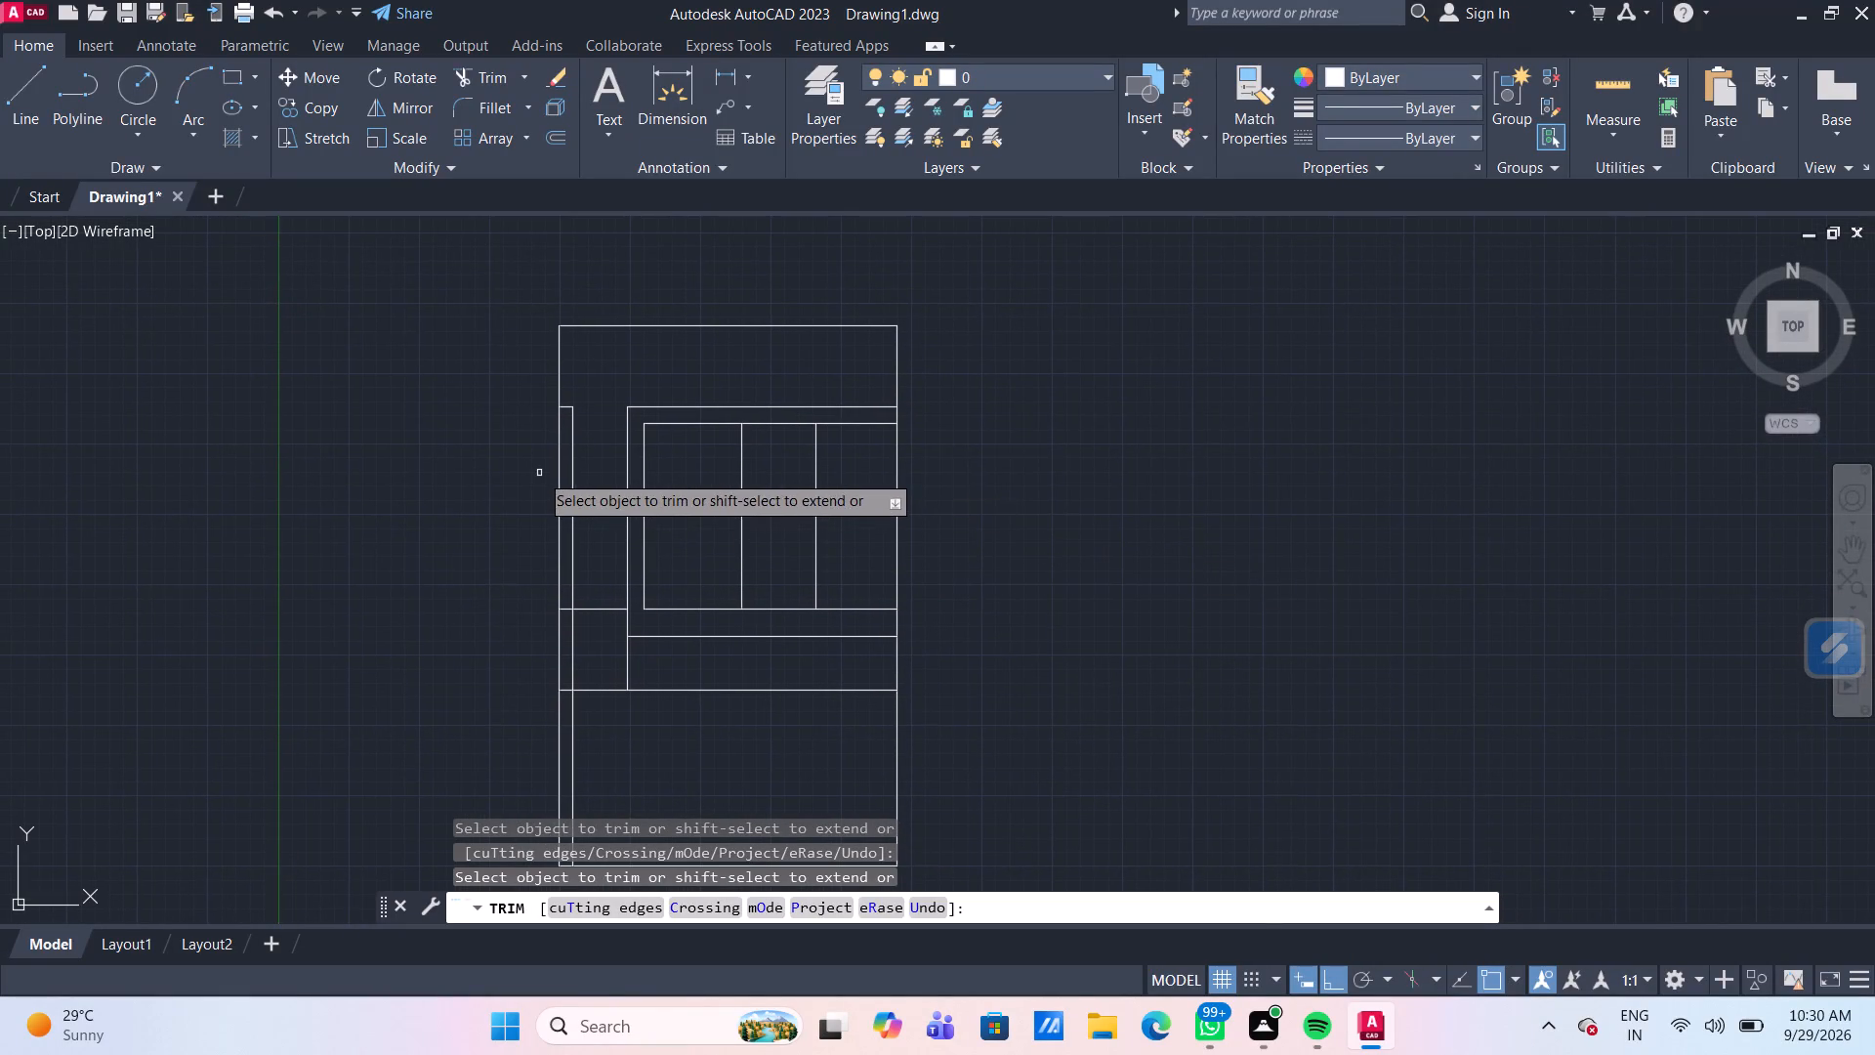
pyautogui.click(570, 484)
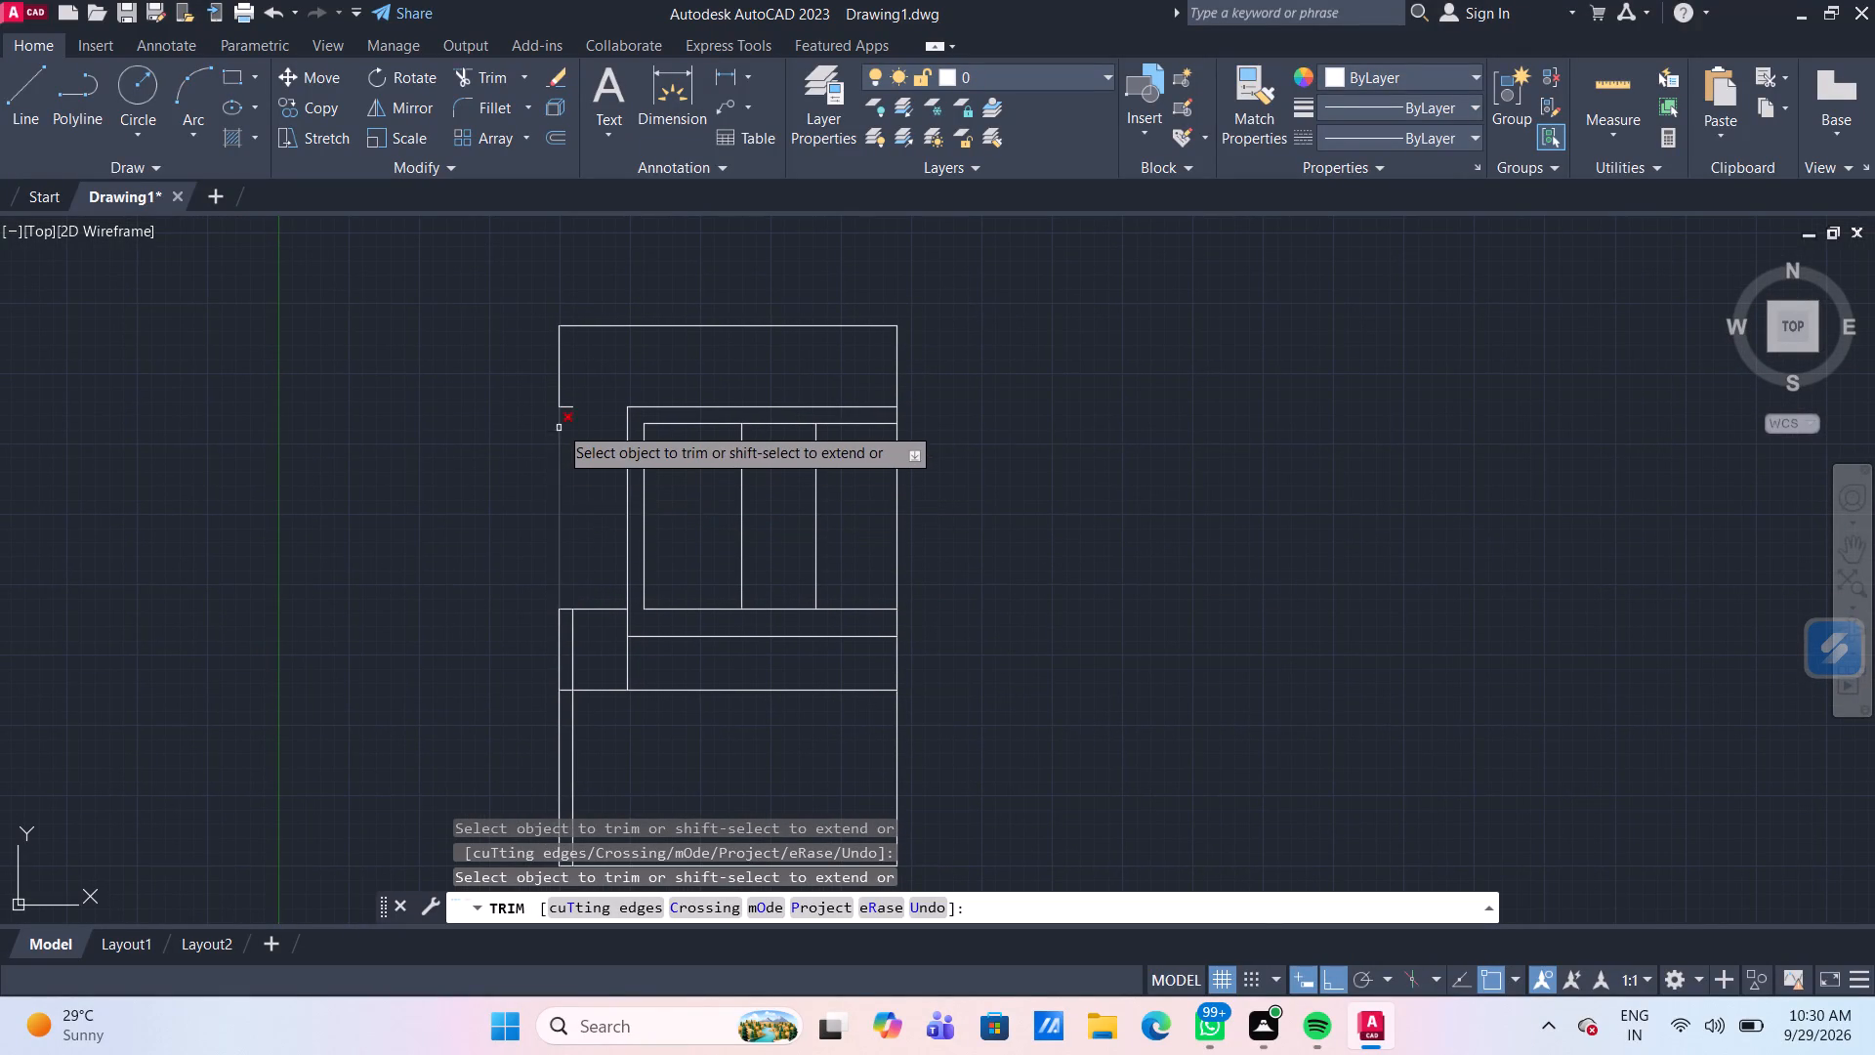
pyautogui.click(571, 409)
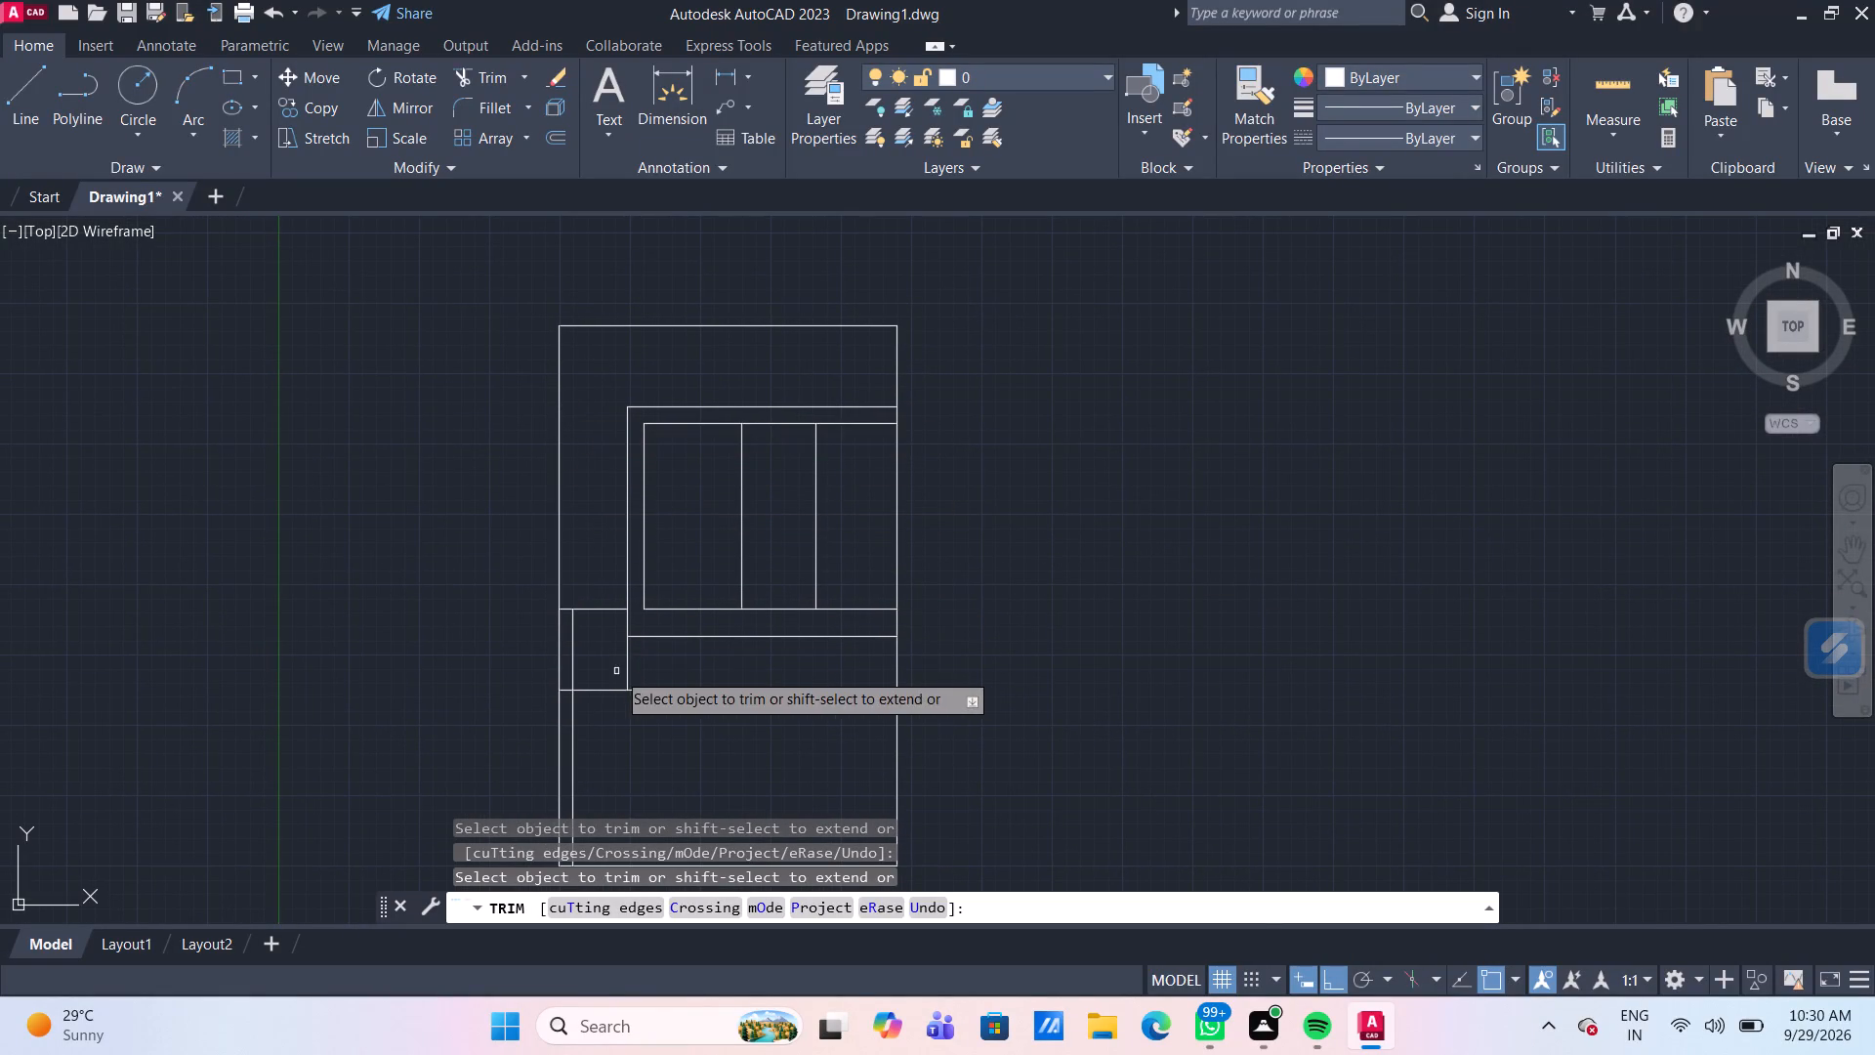
pyautogui.scroll(1, 607, 653)
pyautogui.moveTo(607, 653); pyautogui.dragTo(631, 567, button='middle')
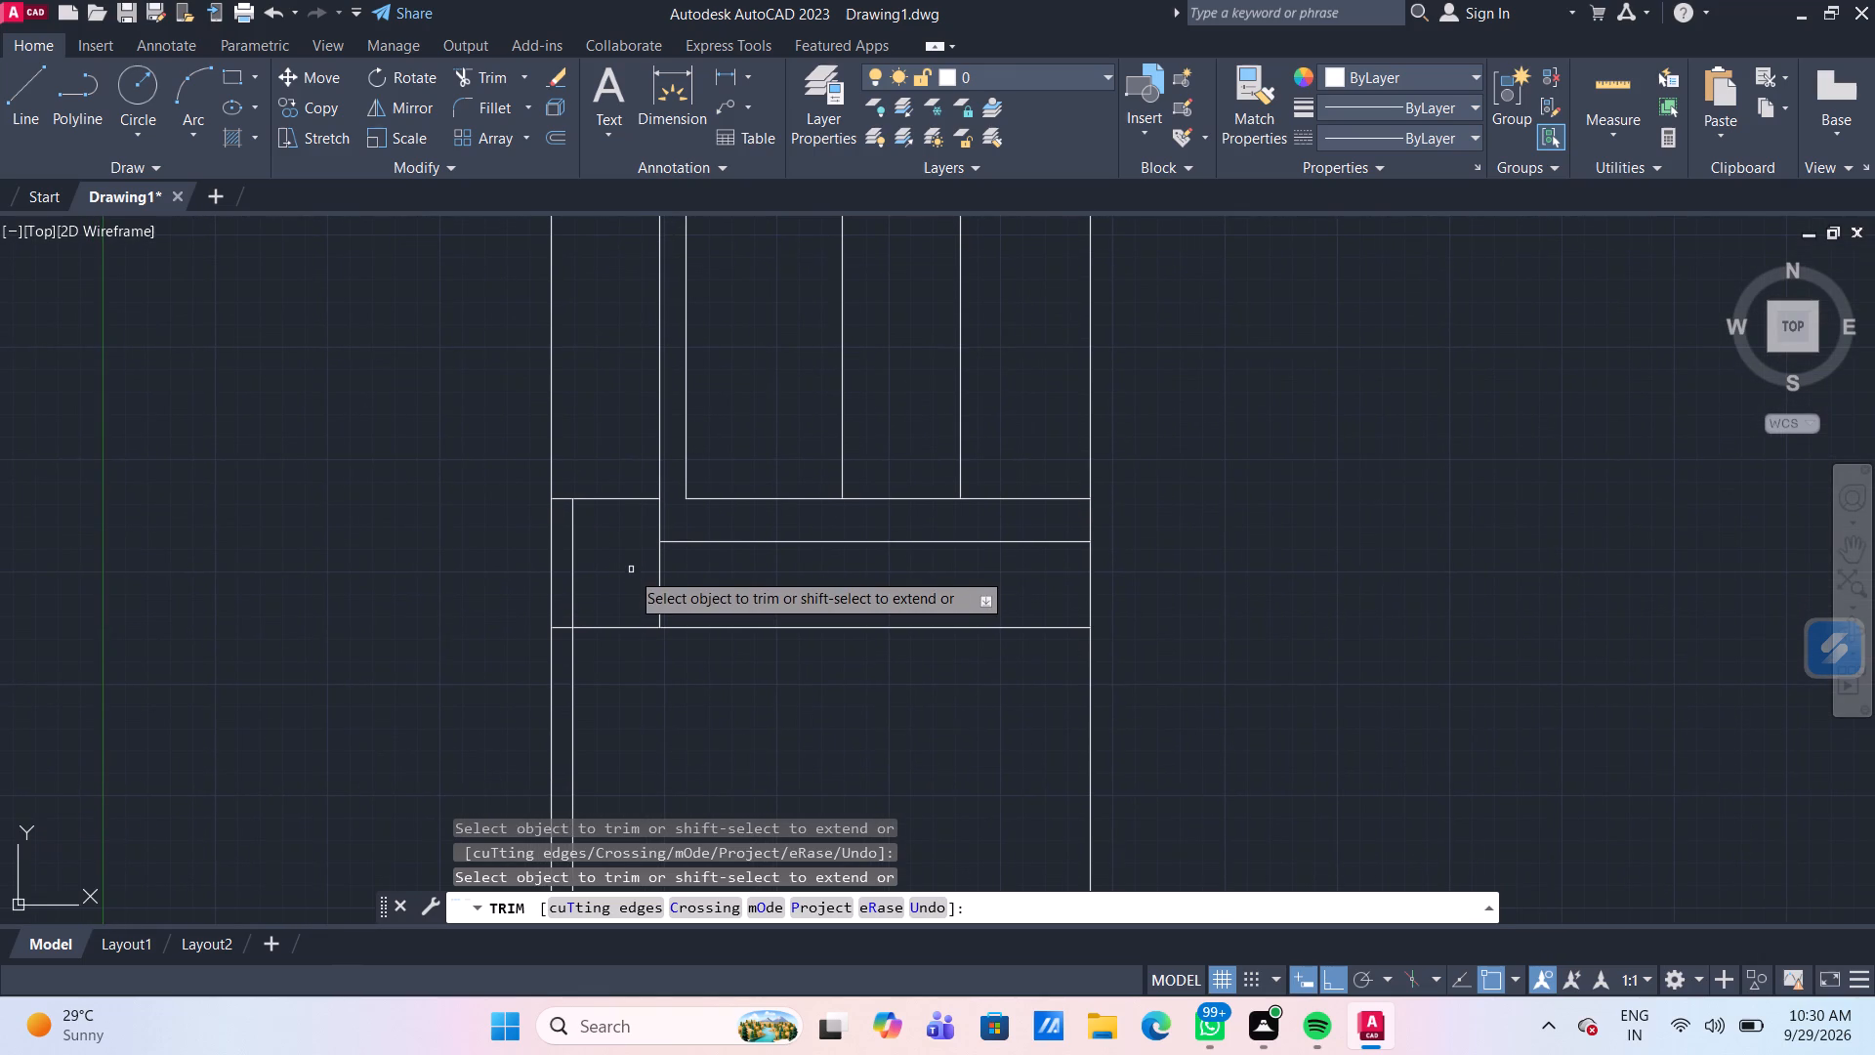
pyautogui.scroll(-1, 800, 696)
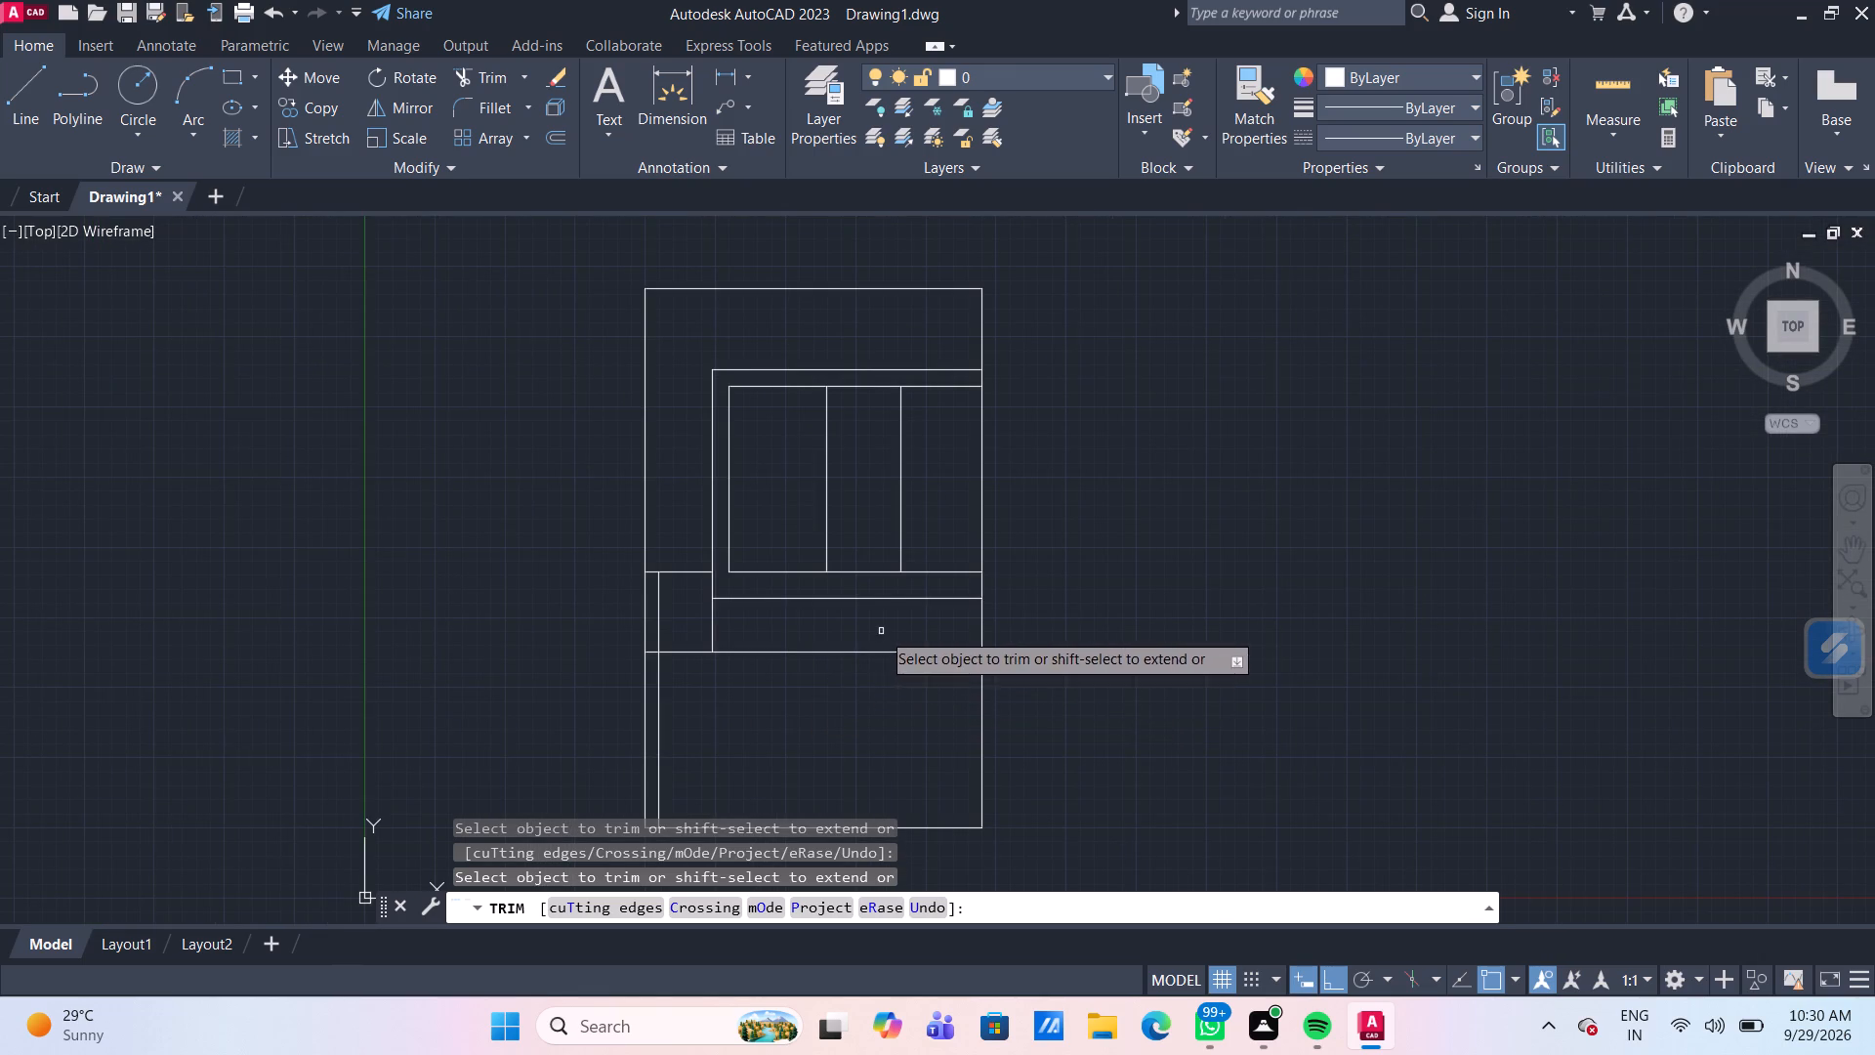
pyautogui.moveTo(881, 631); pyautogui.dragTo(885, 544, button='middle')
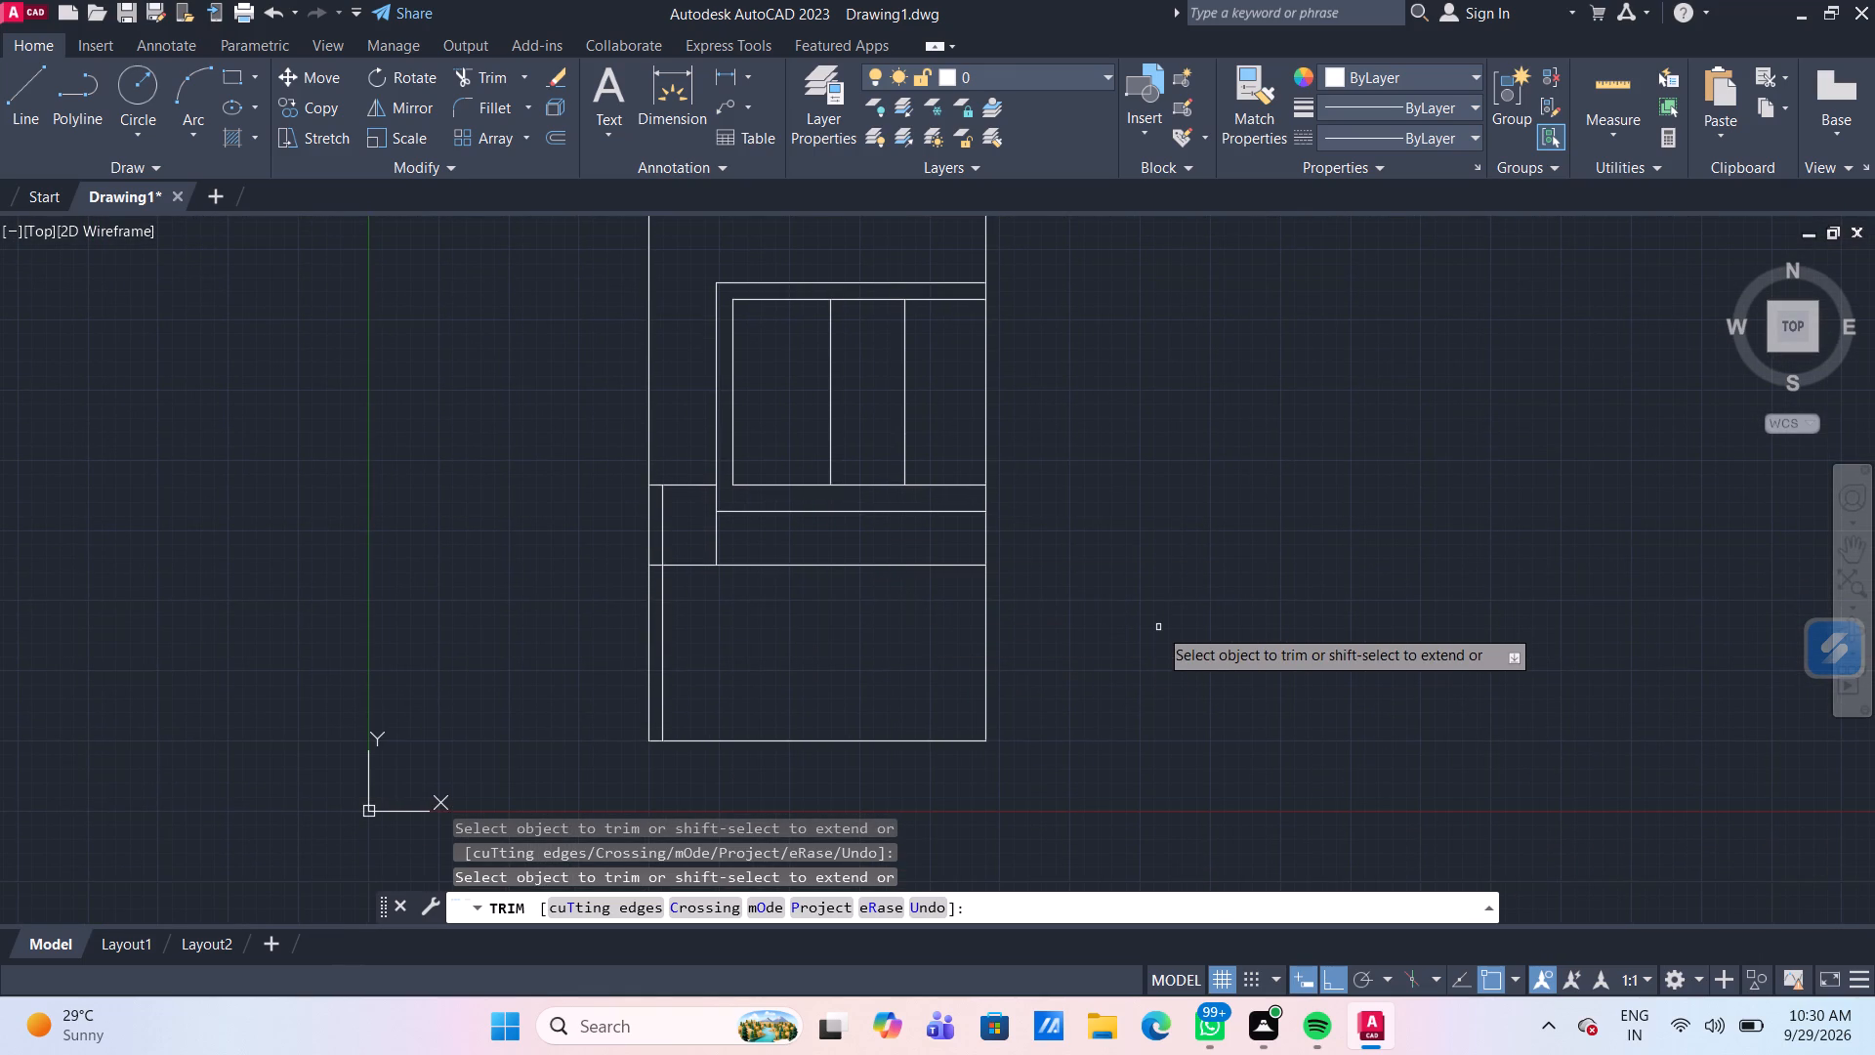
pyautogui.moveTo(1162, 628); pyautogui.dragTo(1103, 737, button='middle')
pyautogui.moveTo(1170, 630); pyautogui.dragTo(1142, 695, button='right')
pyautogui.click(1091, 675)
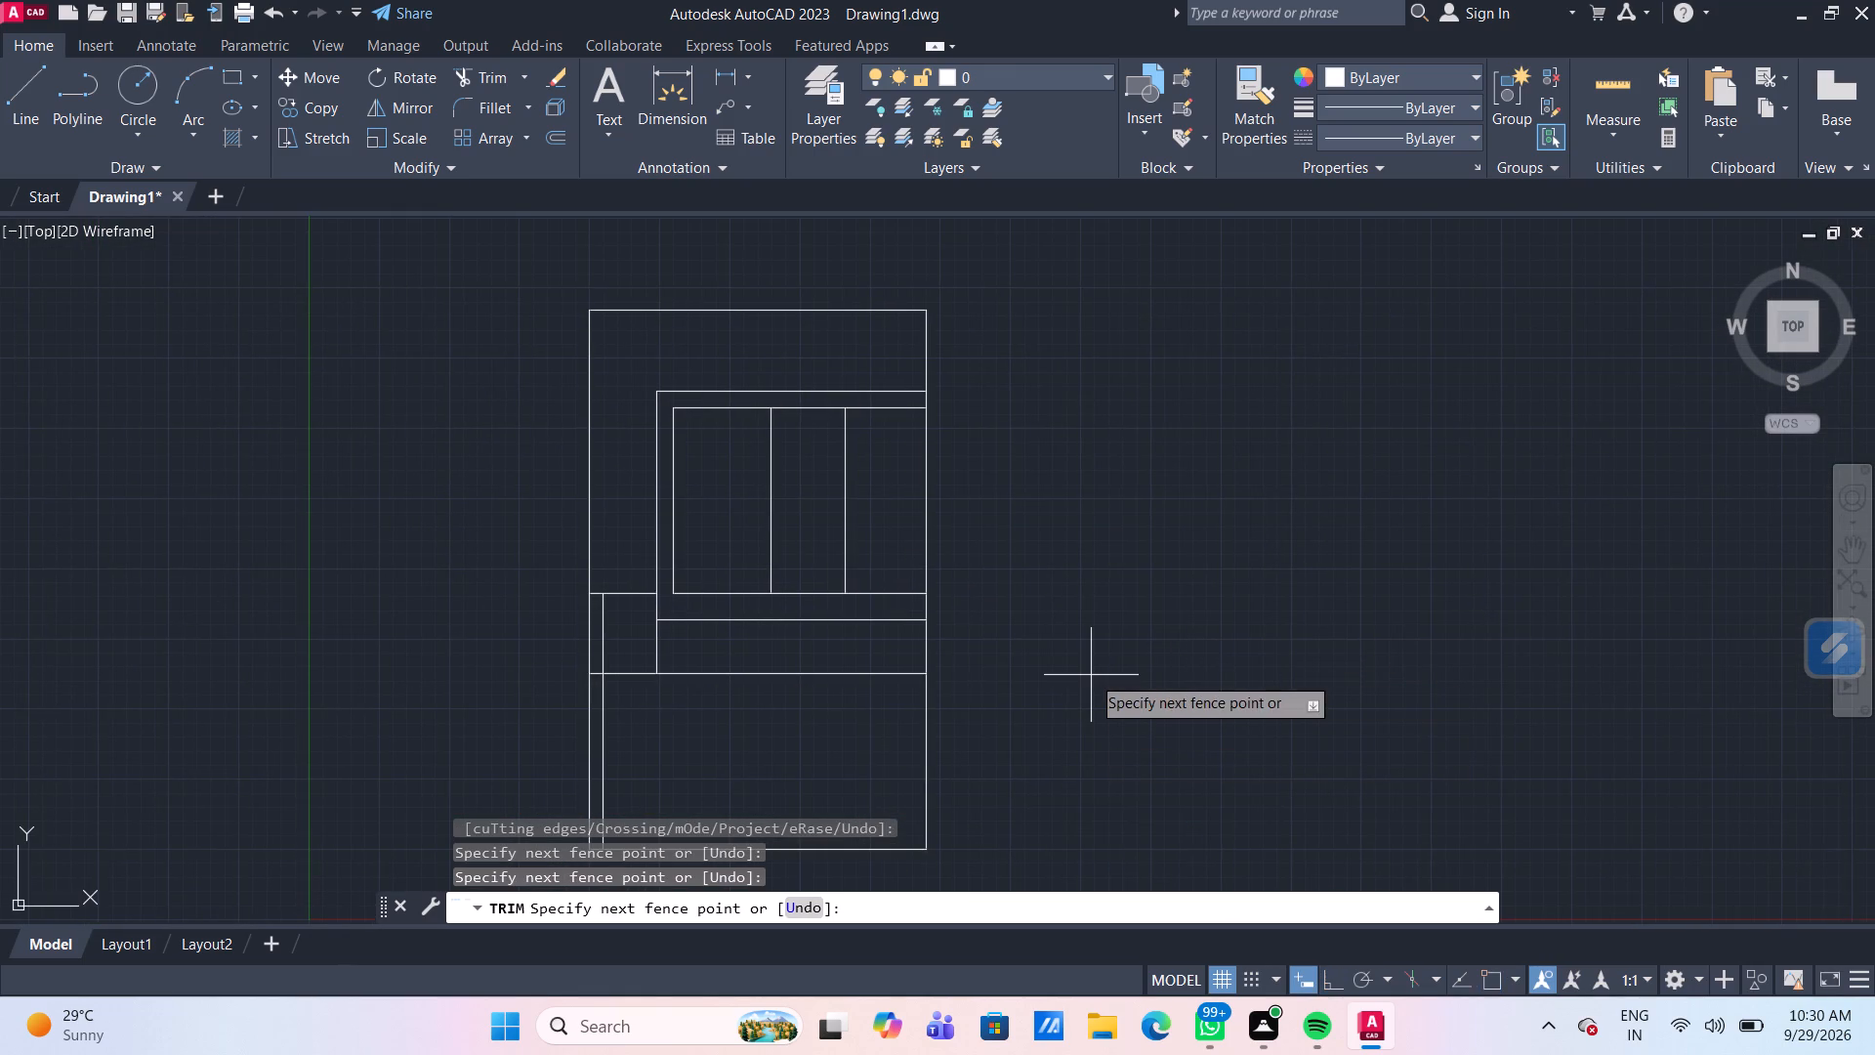
pyautogui.press('Escape')
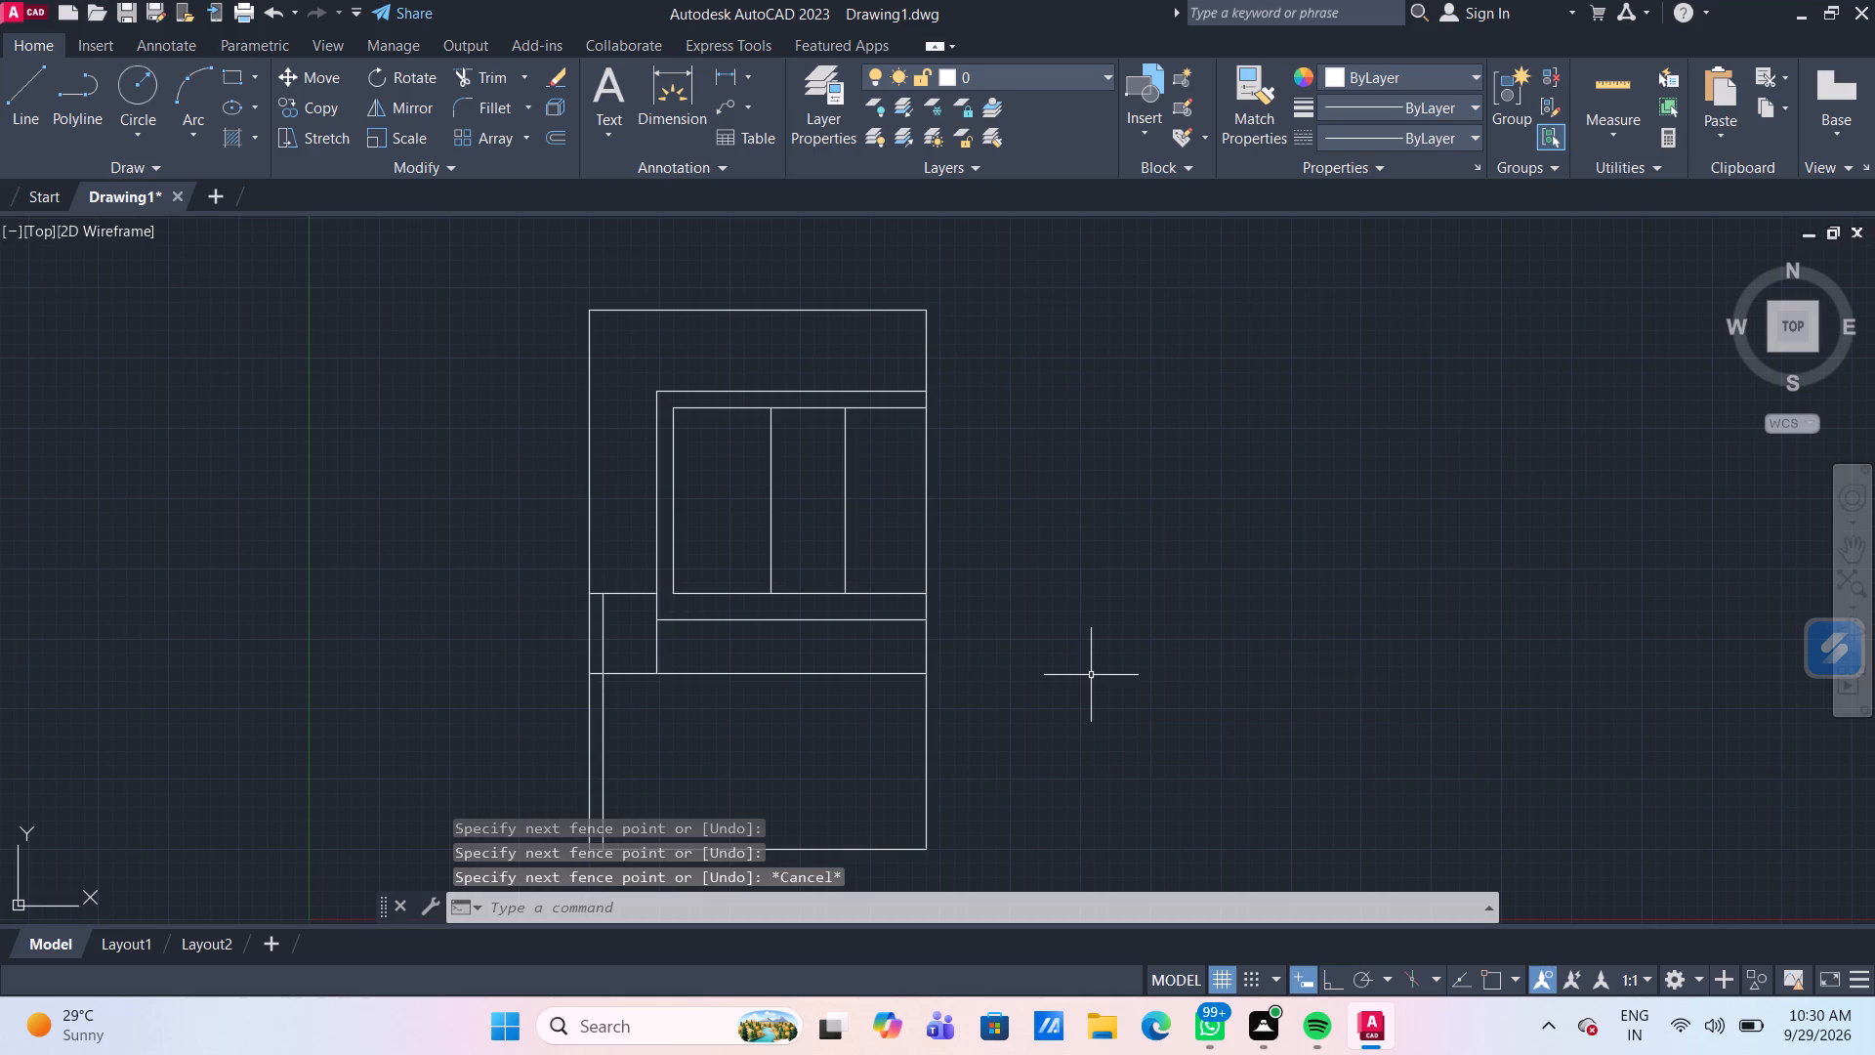
# Measure the width and height of the leftmost room in the upper block.
pyautogui.scroll(-1, 1091, 675)
pyautogui.moveTo(1088, 672); pyautogui.dragTo(1042, 612, button='middle')
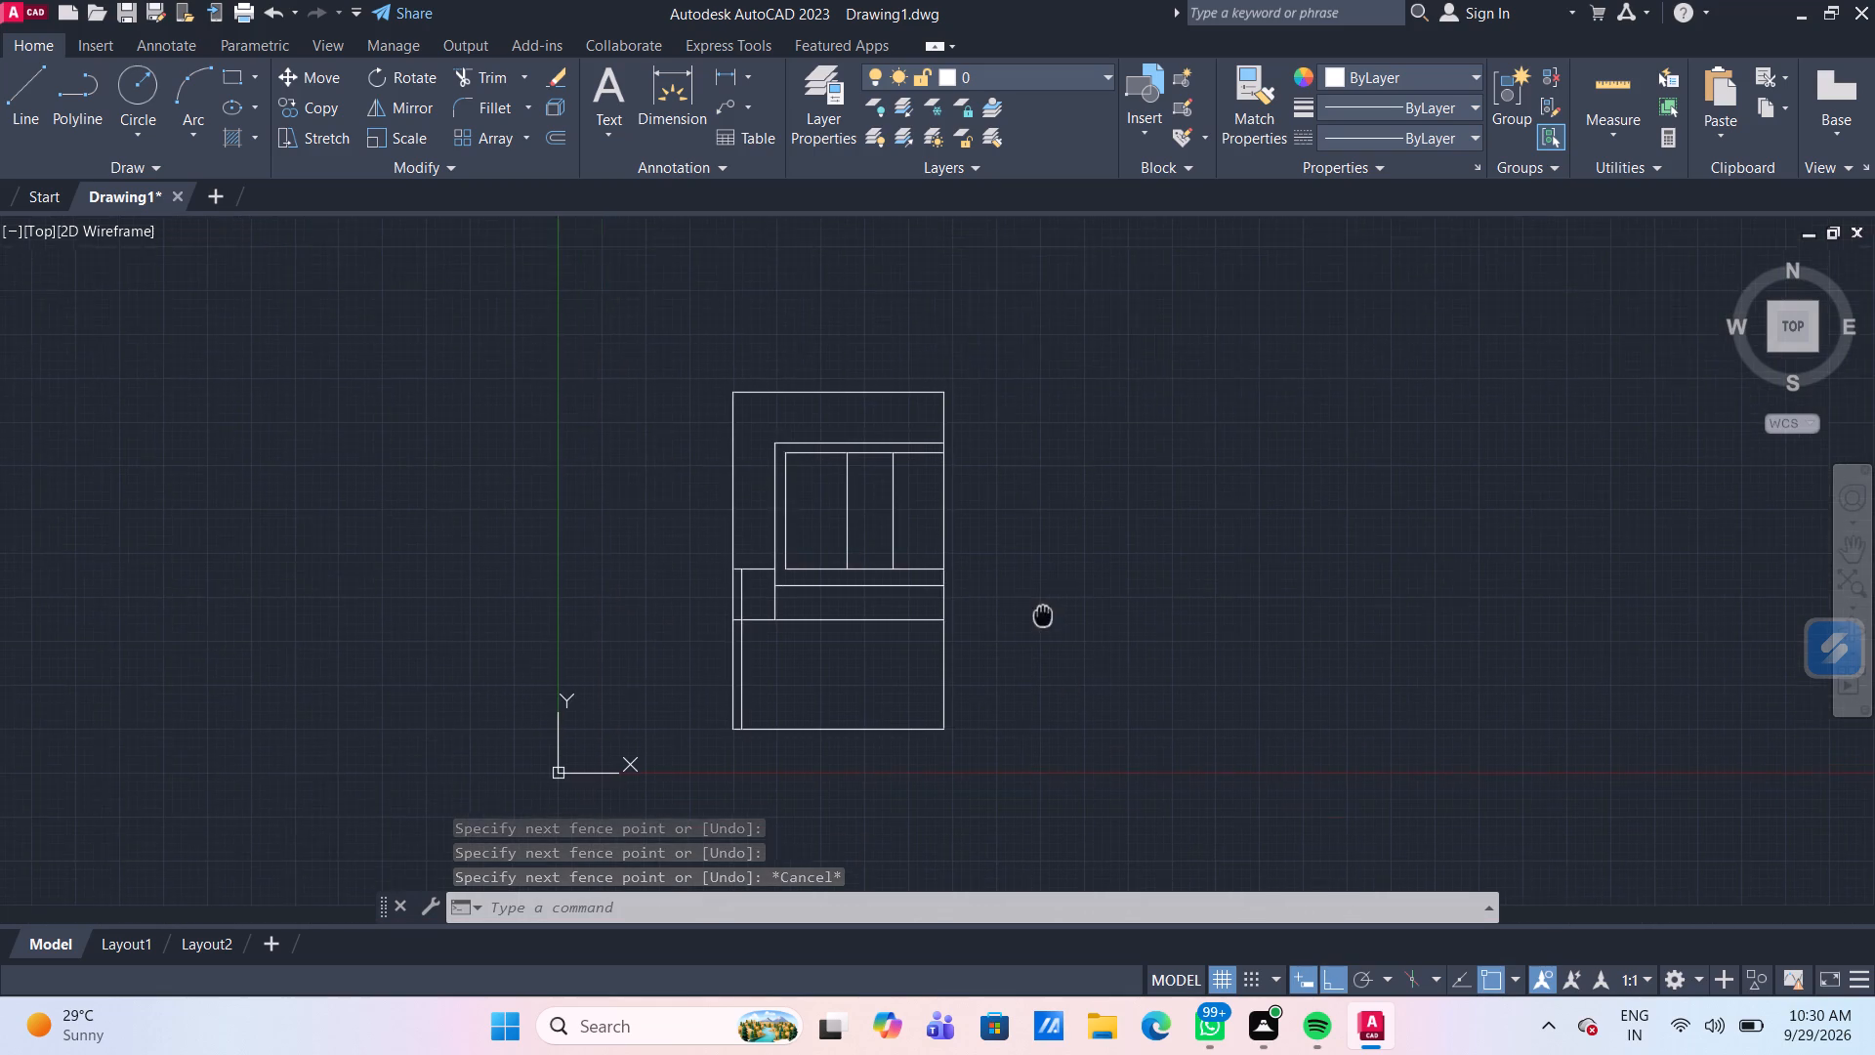
pyautogui.moveTo(1042, 612); pyautogui.dragTo(1032, 598, button='middle')
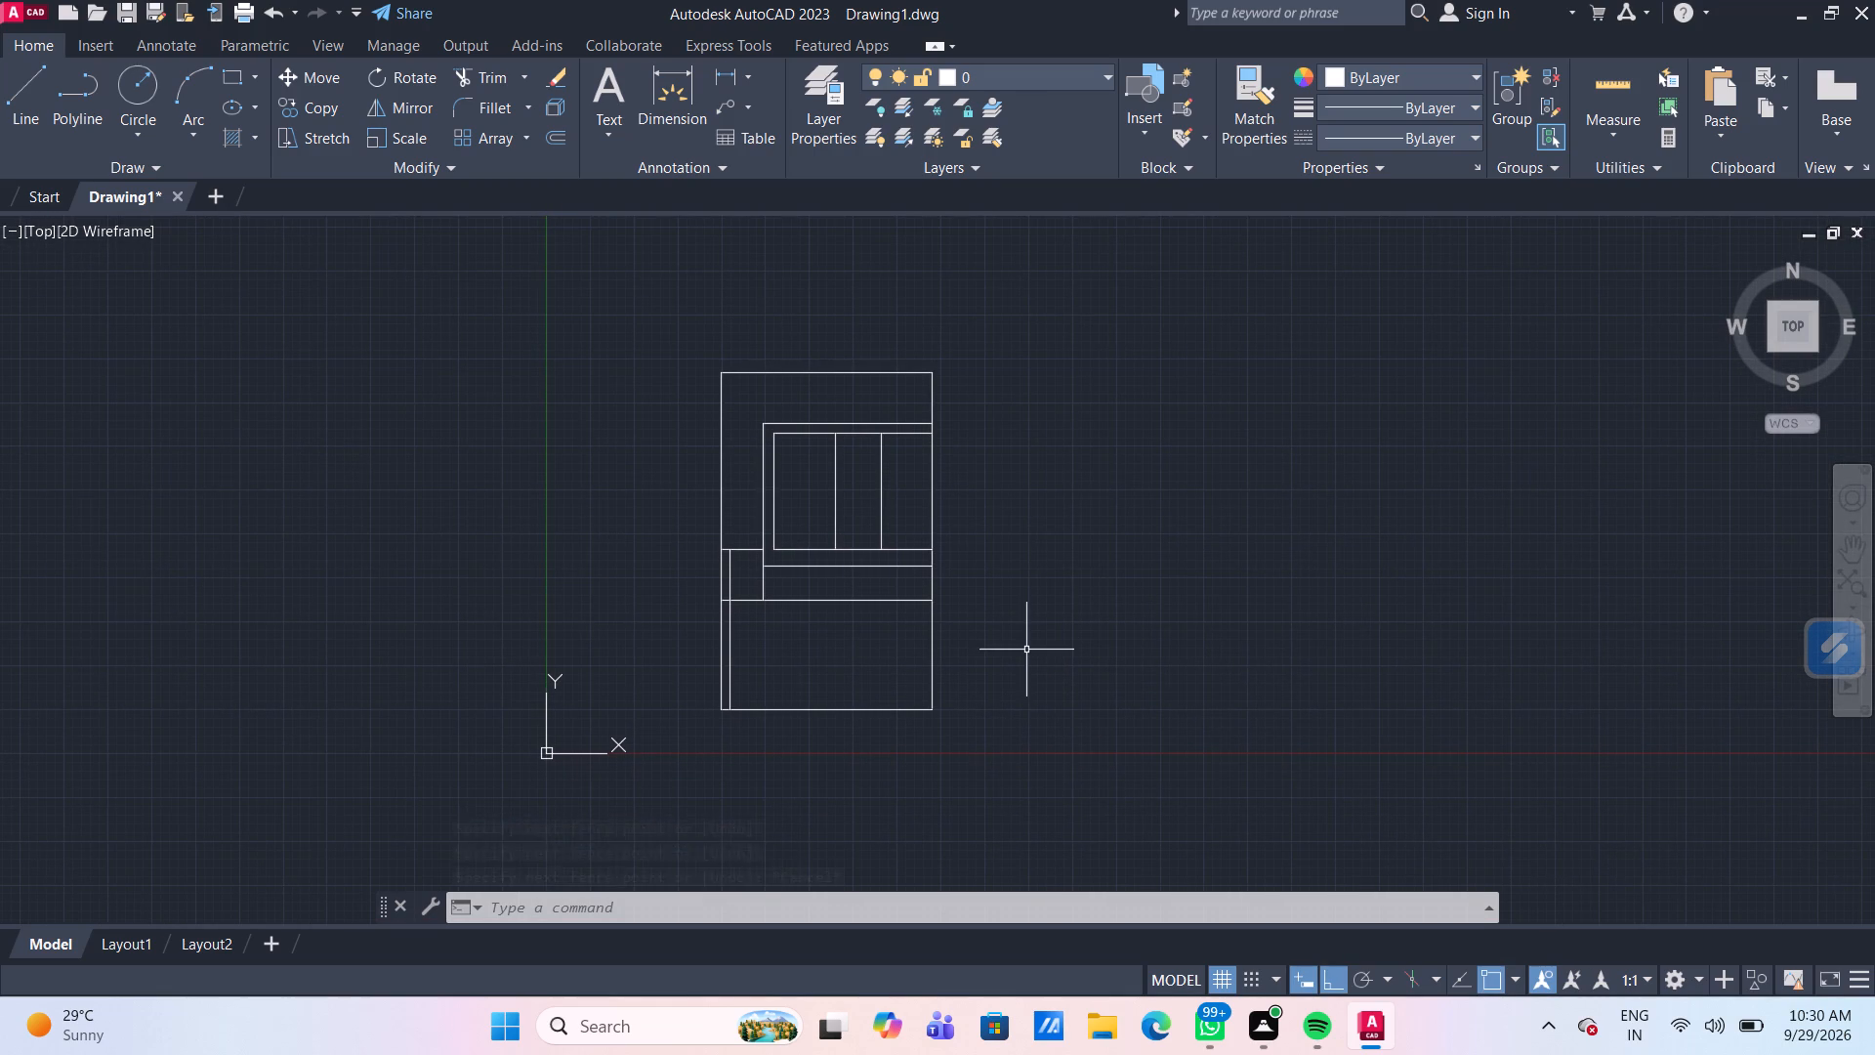
pyautogui.scroll(1, 1026, 650)
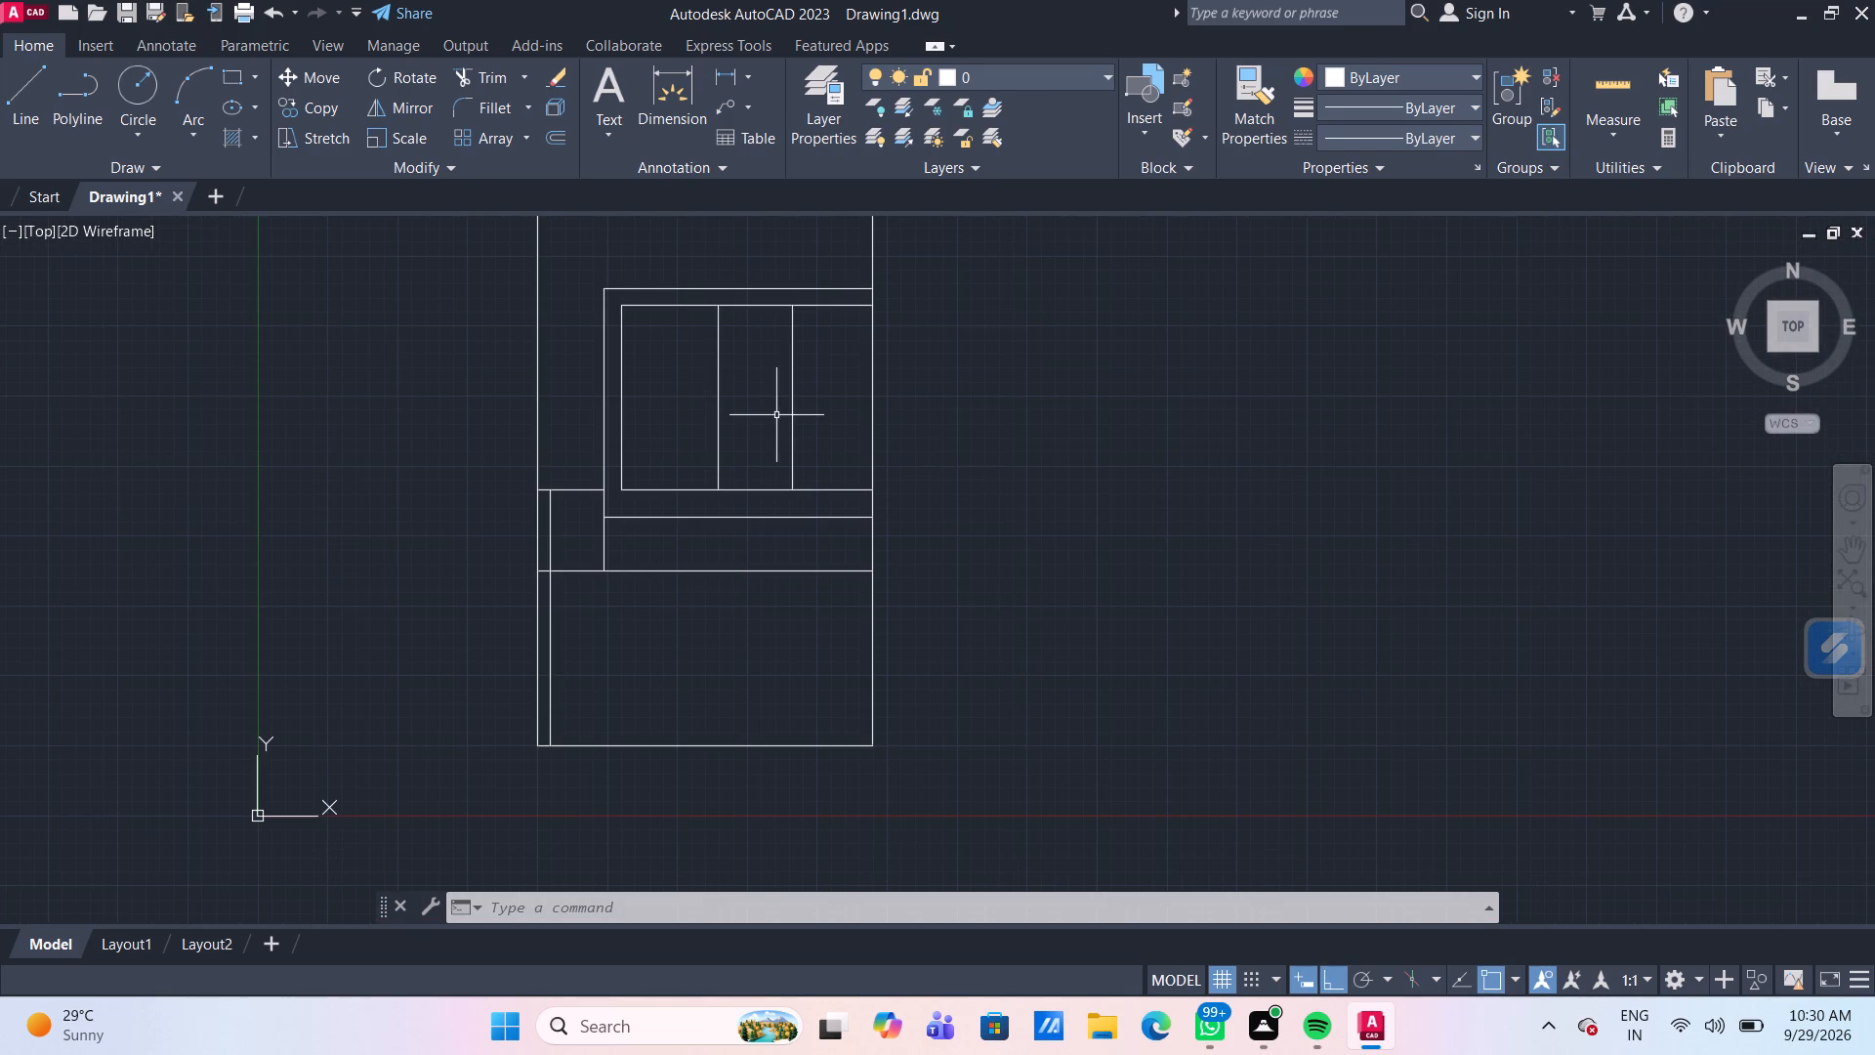
pyautogui.click(1619, 84)
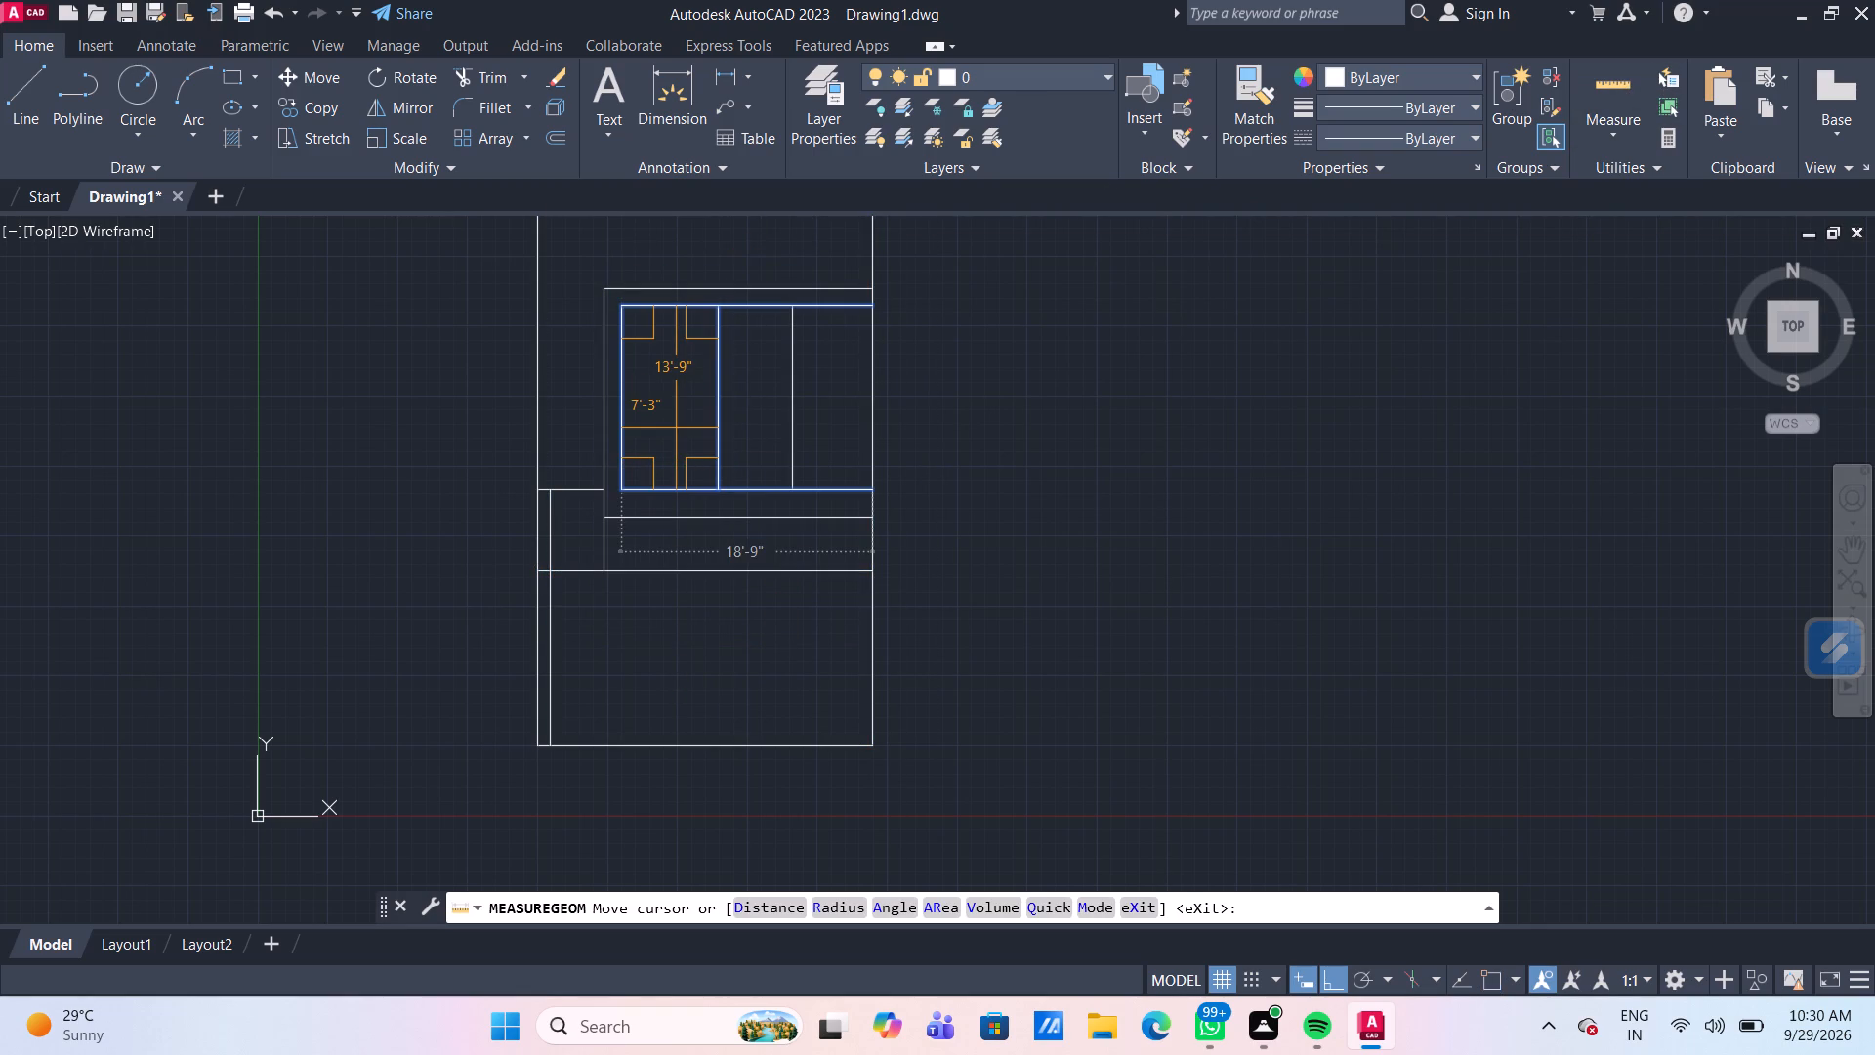
pyautogui.press('Escape')
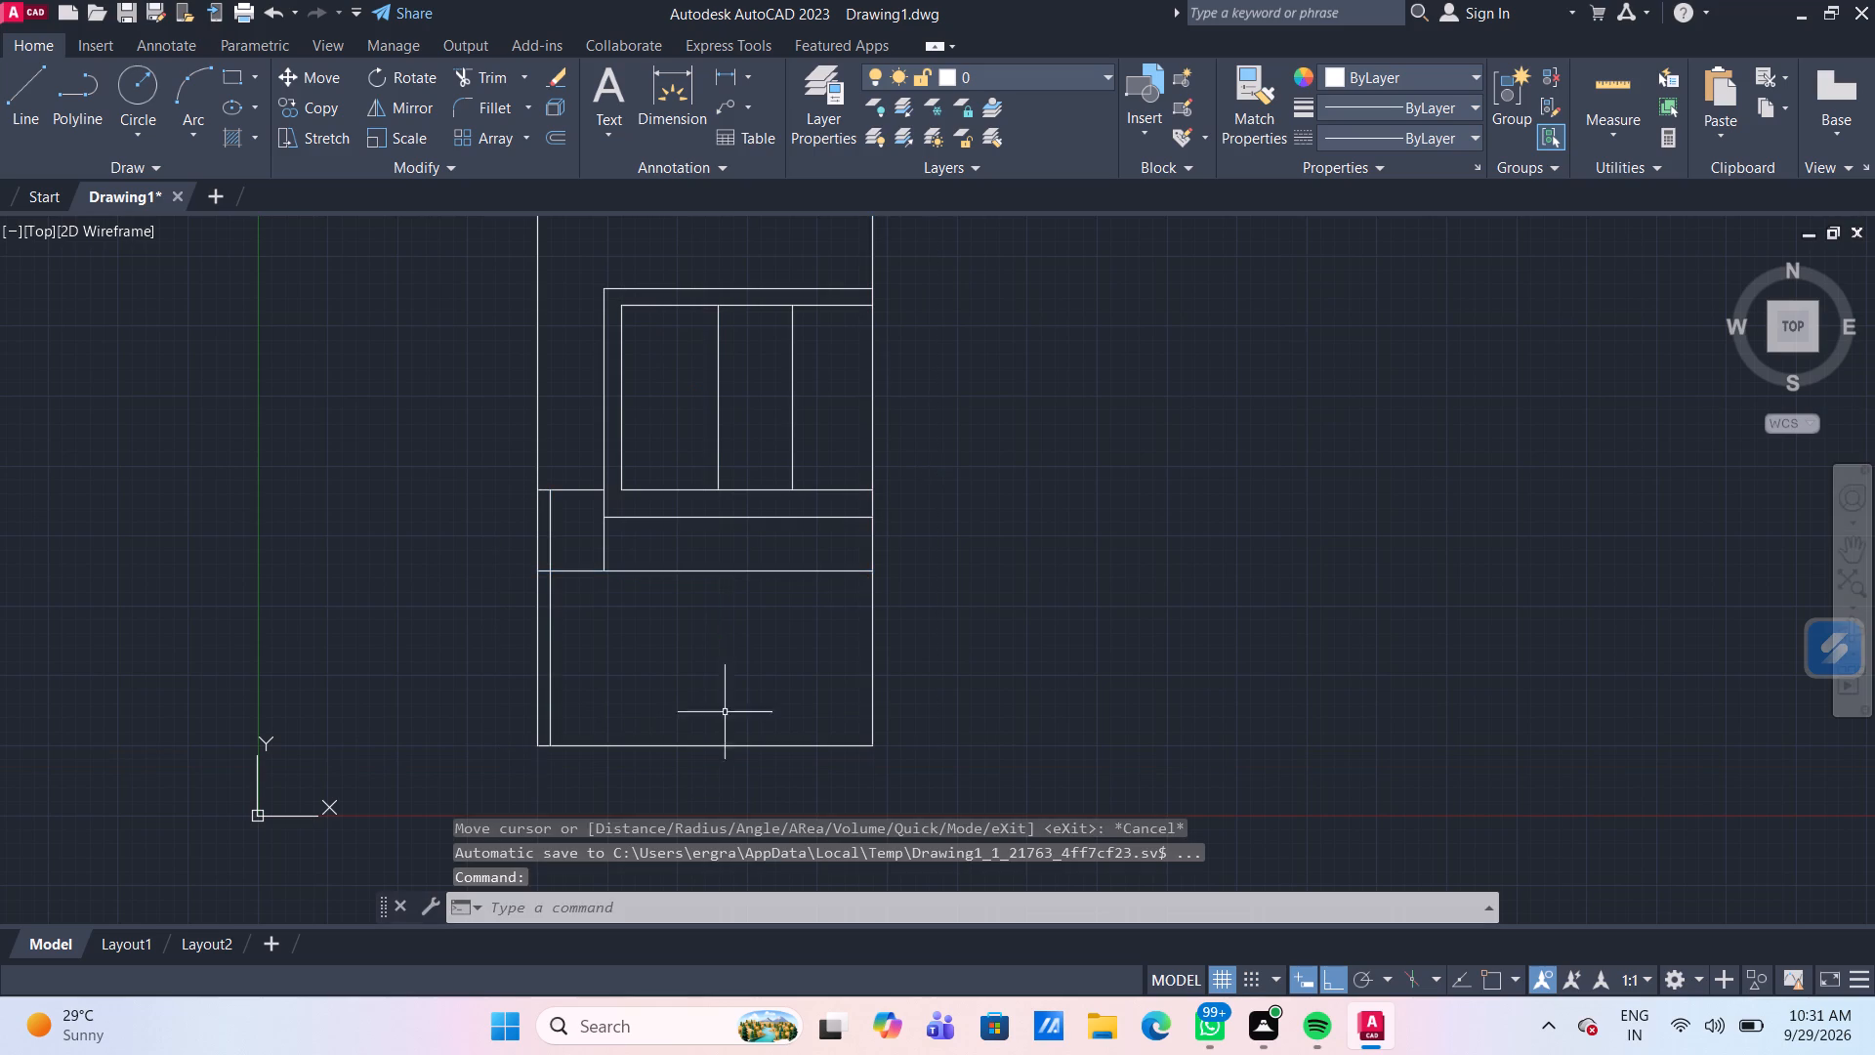
# Move the three horizontal lines across the middle of the plan, below the upper rooms, 1' upward.
pyautogui.click(724, 584)
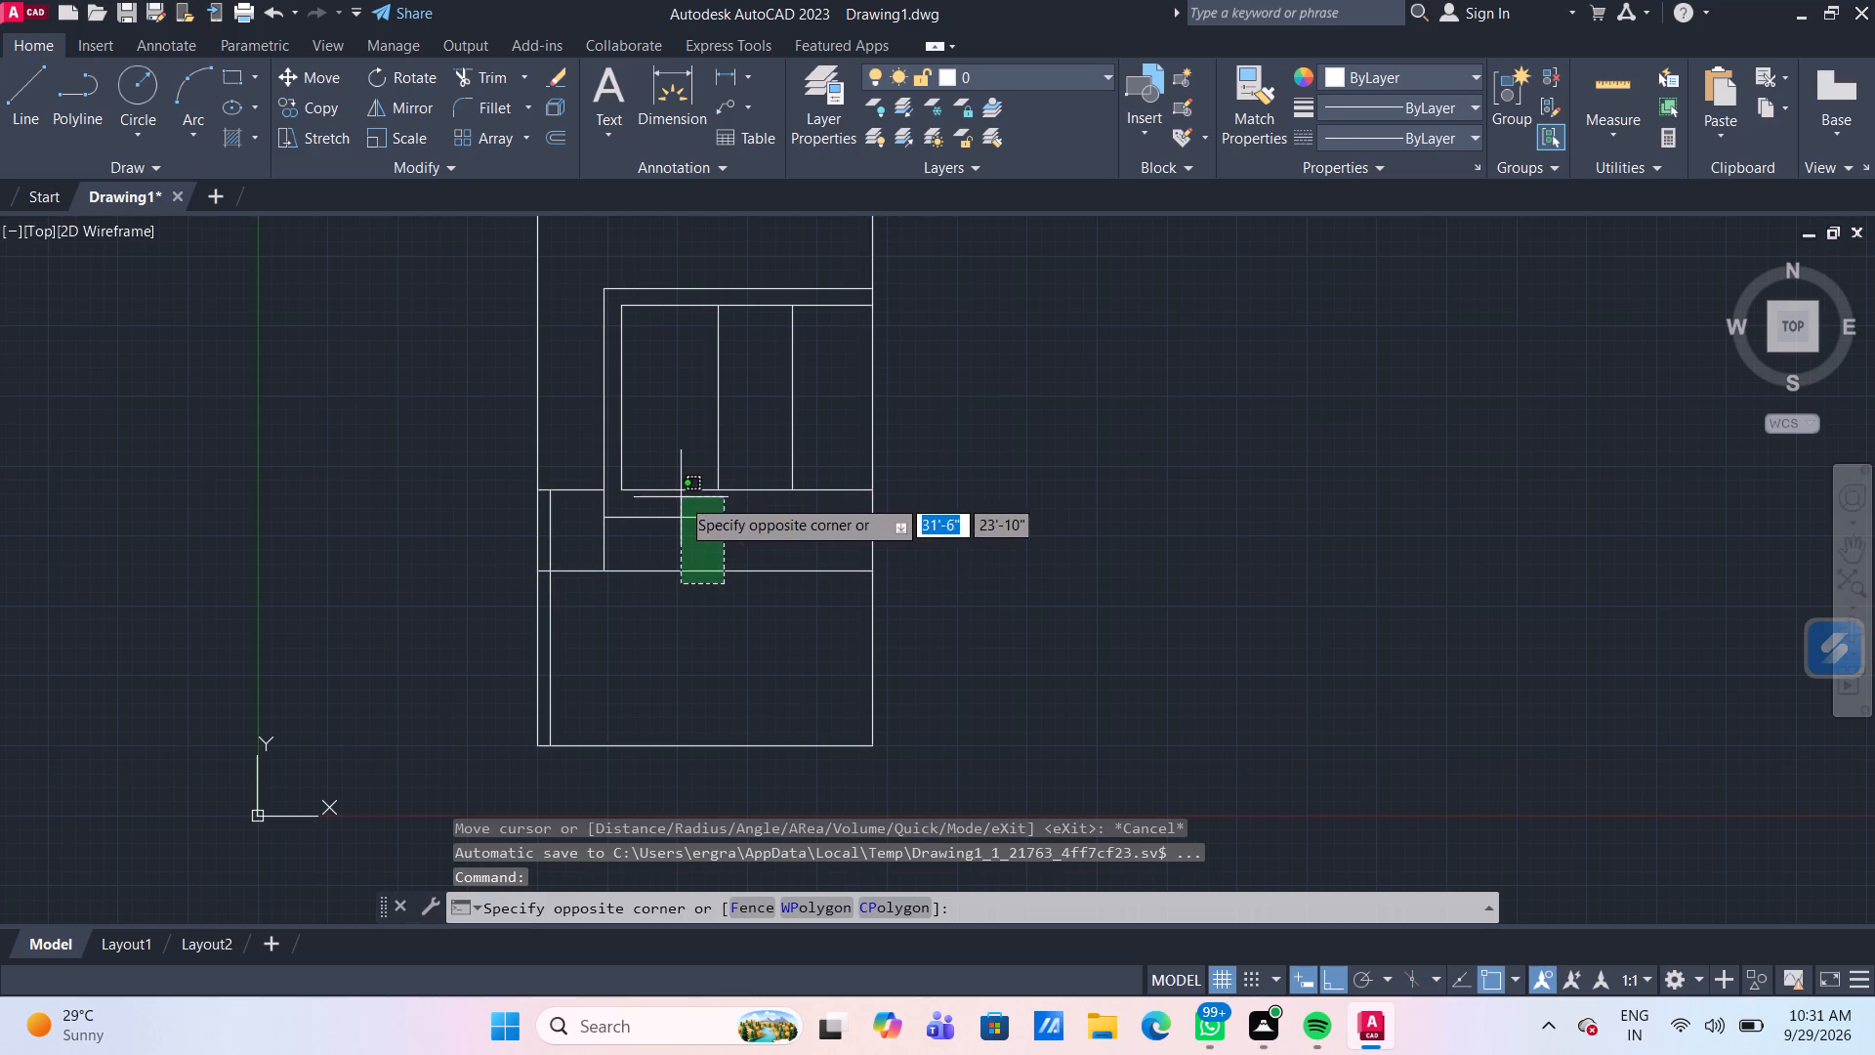
pyautogui.click(692, 512)
pyautogui.click(680, 488)
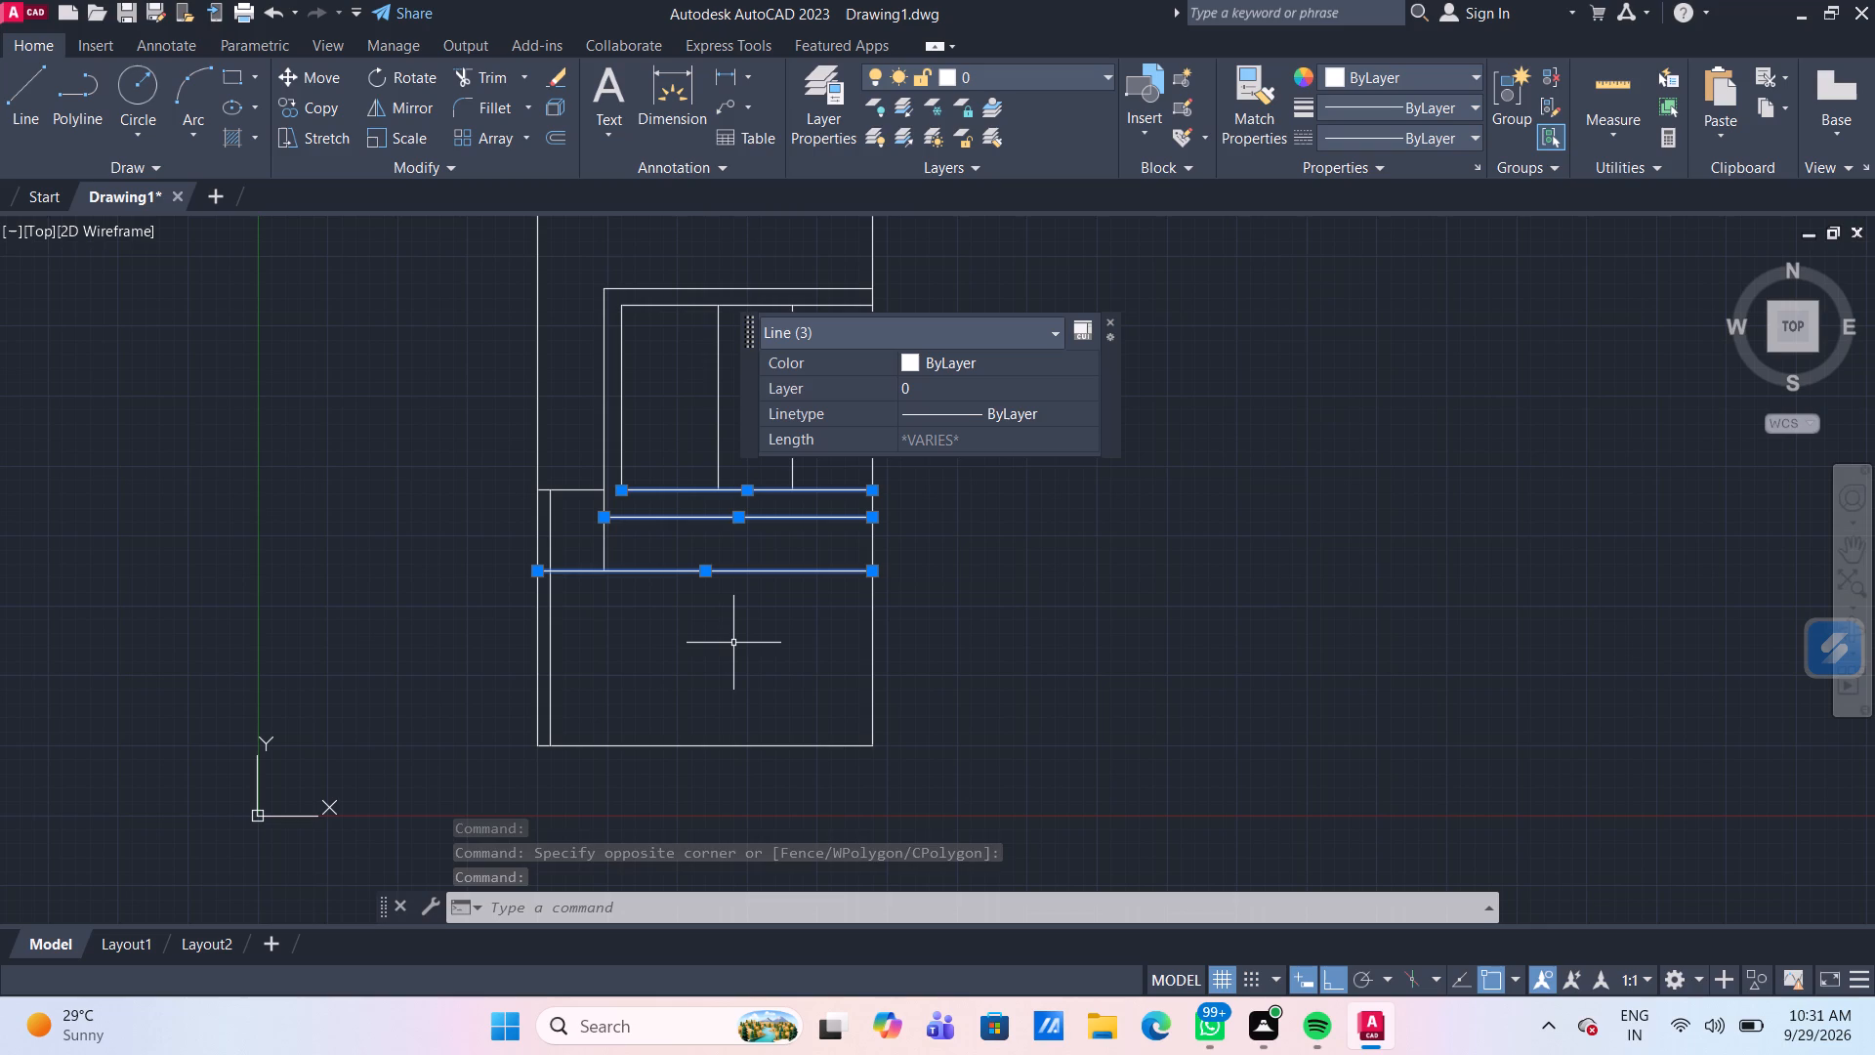
pyautogui.press('m')
pyautogui.press('Return')
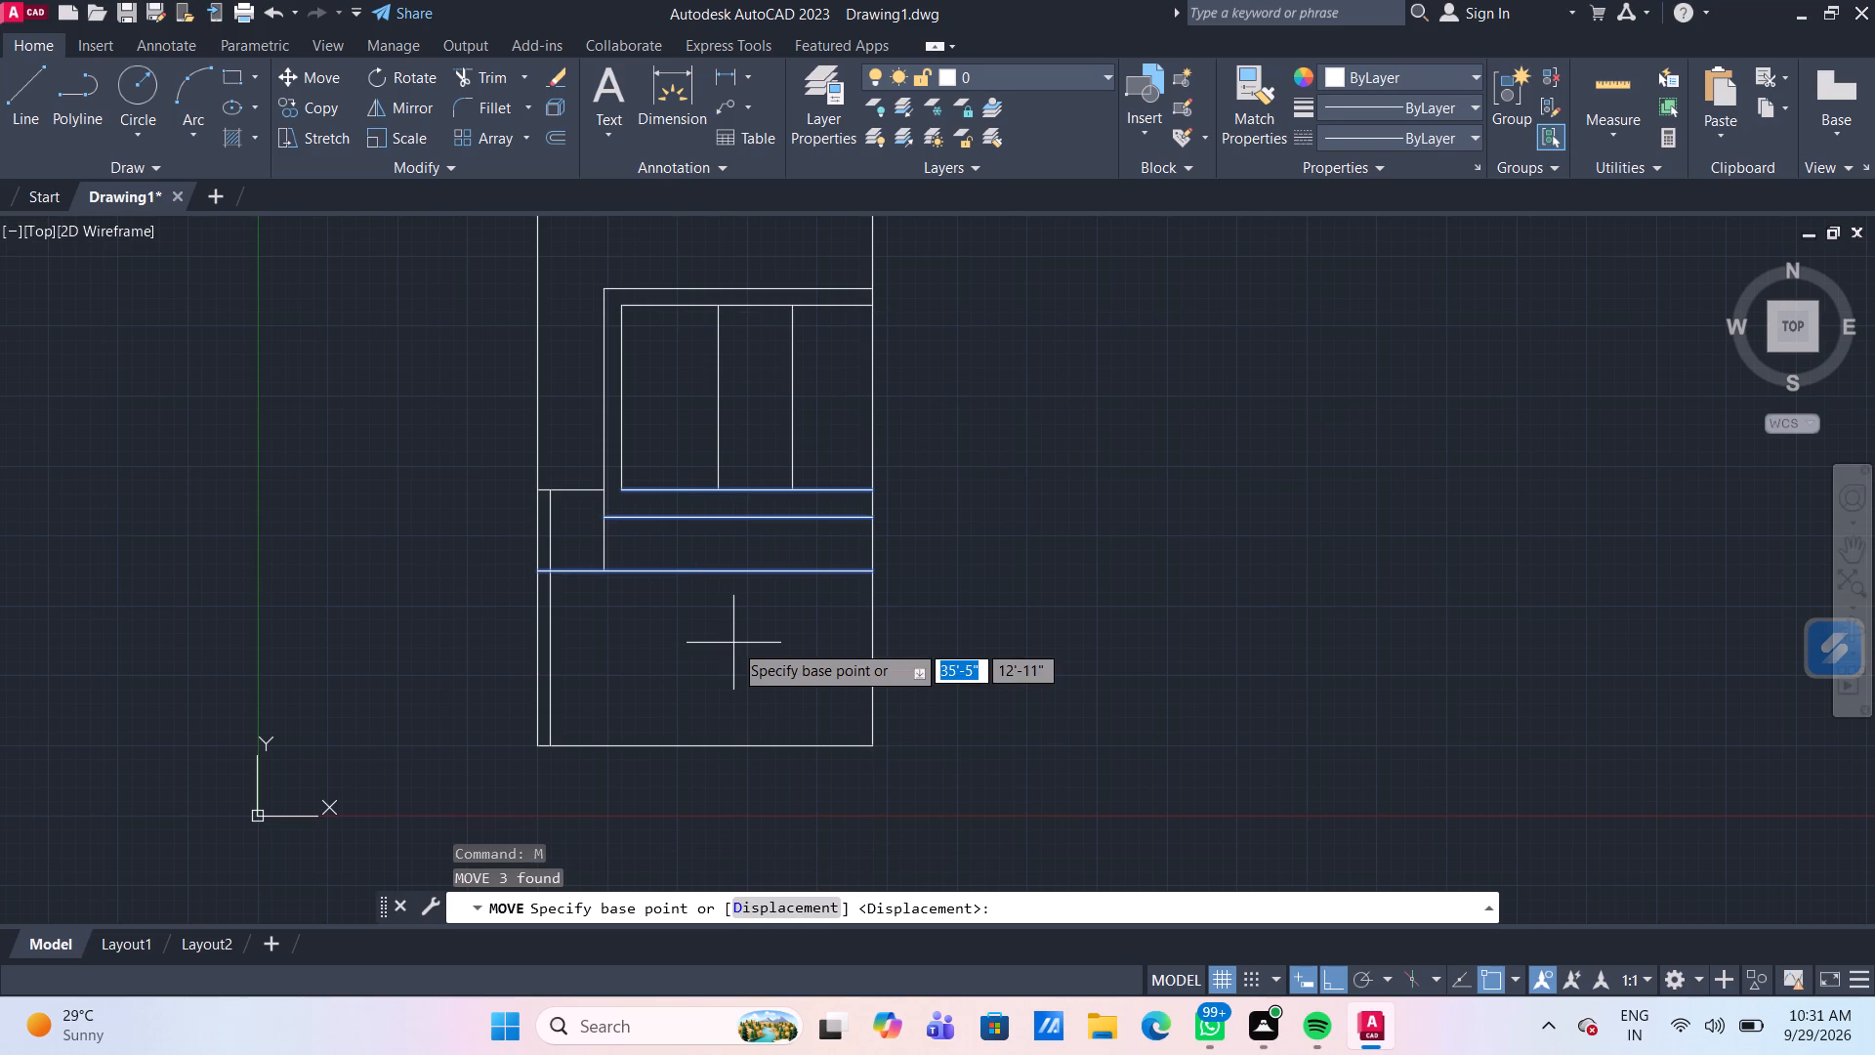
pyautogui.click(868, 489)
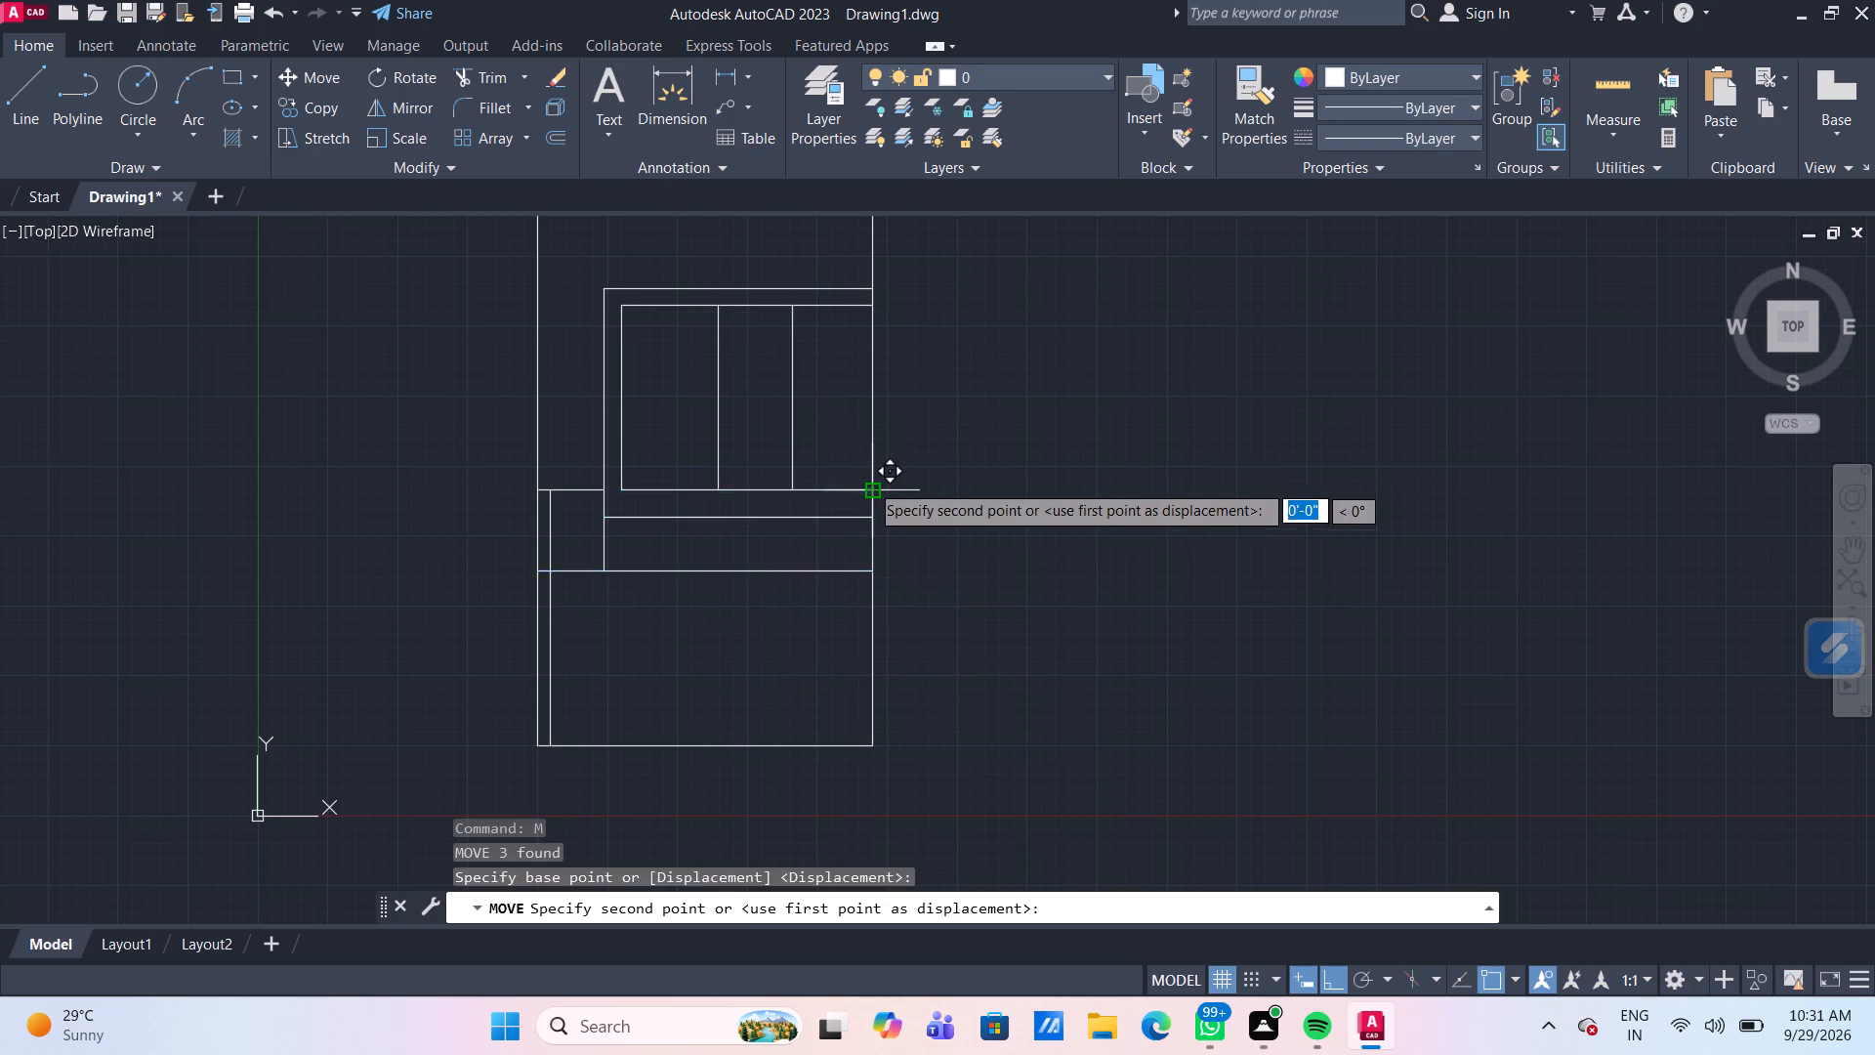
pyautogui.write("1'")
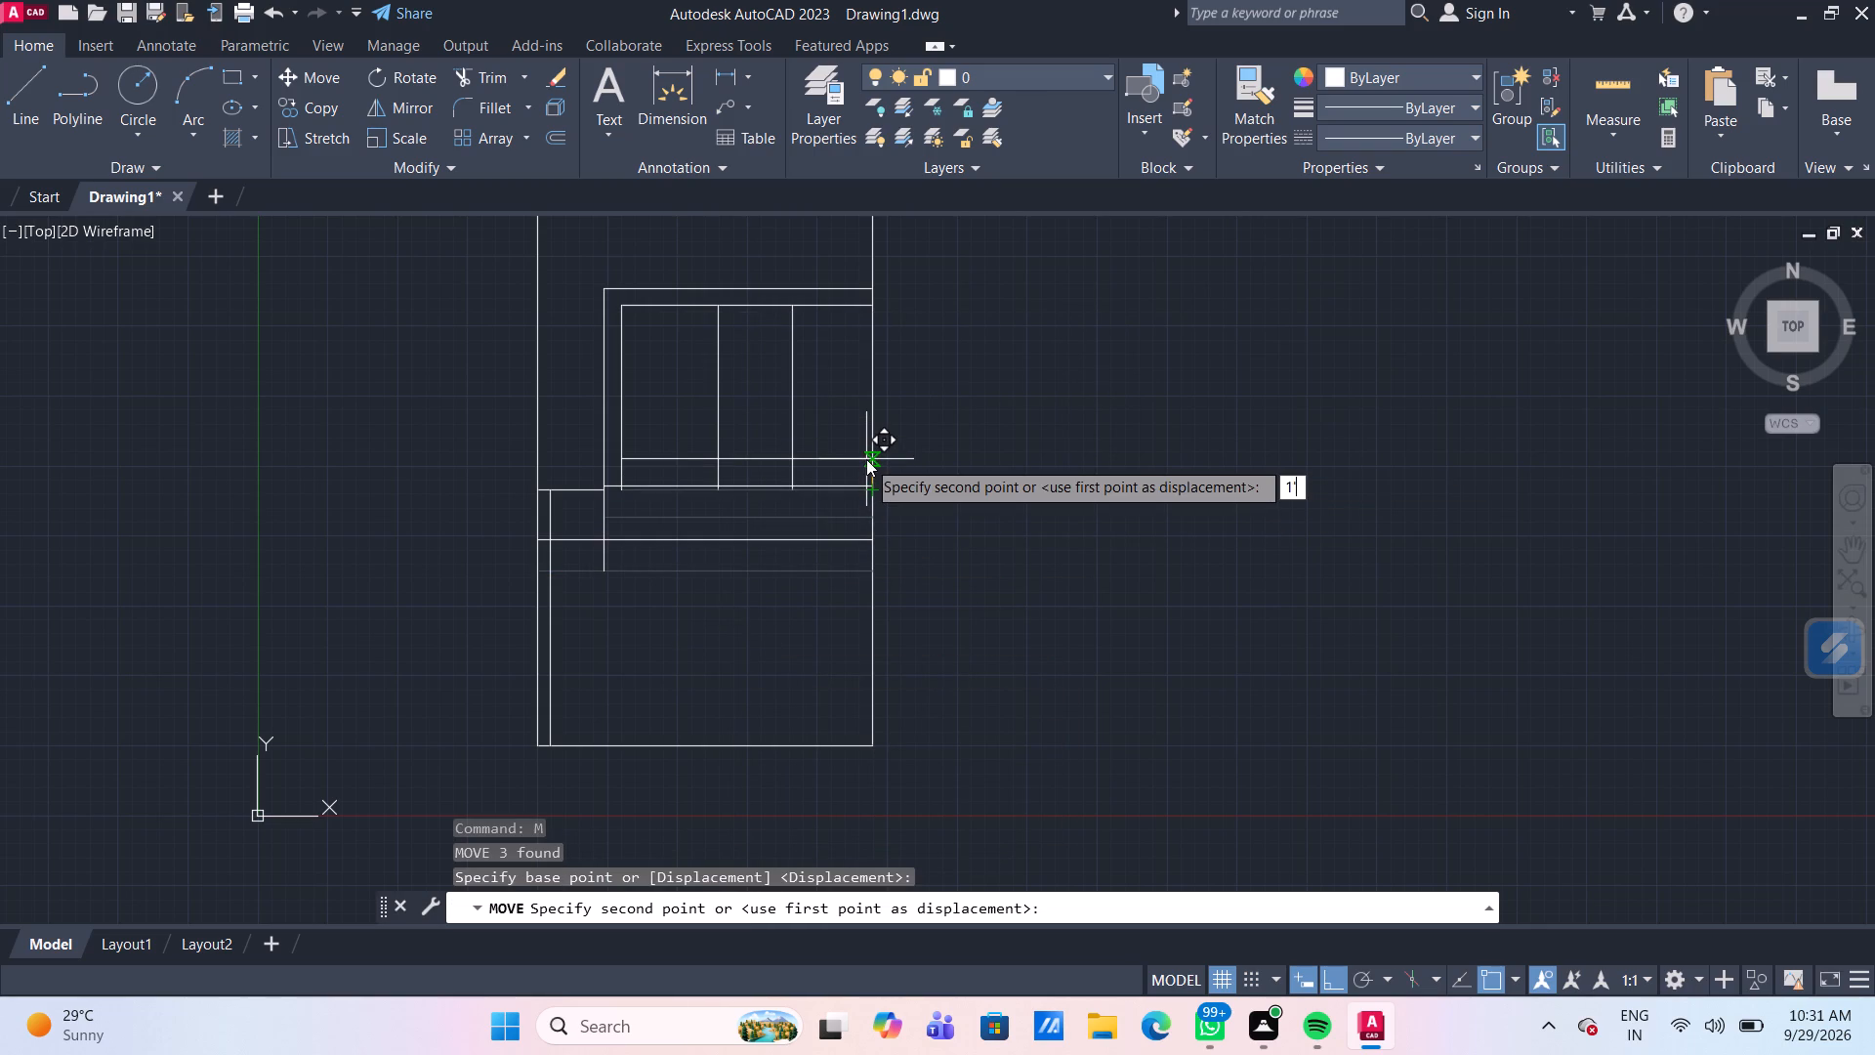
pyautogui.press('Return')
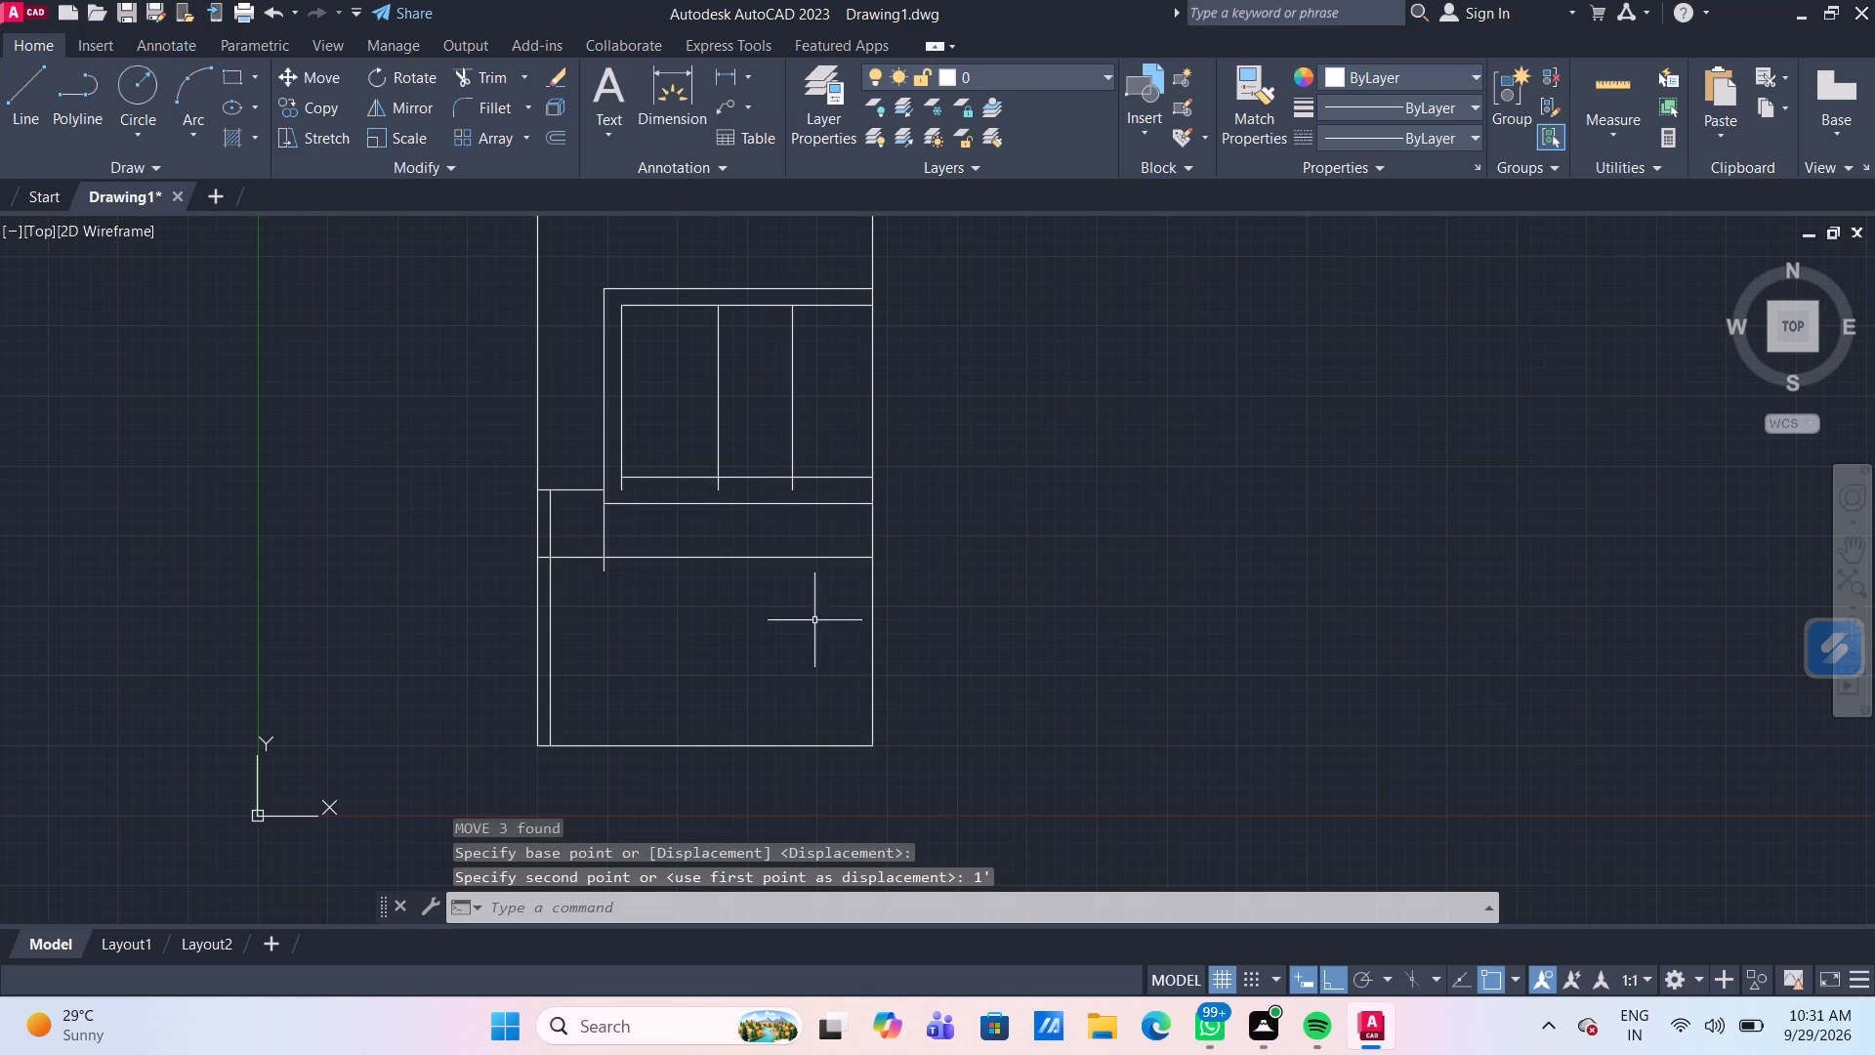
# Offset the lowest full-width horizontal line inside the outline 1' downward and end the offset.
pyautogui.press('o')
pyautogui.press('Return')
pyautogui.press('Return')
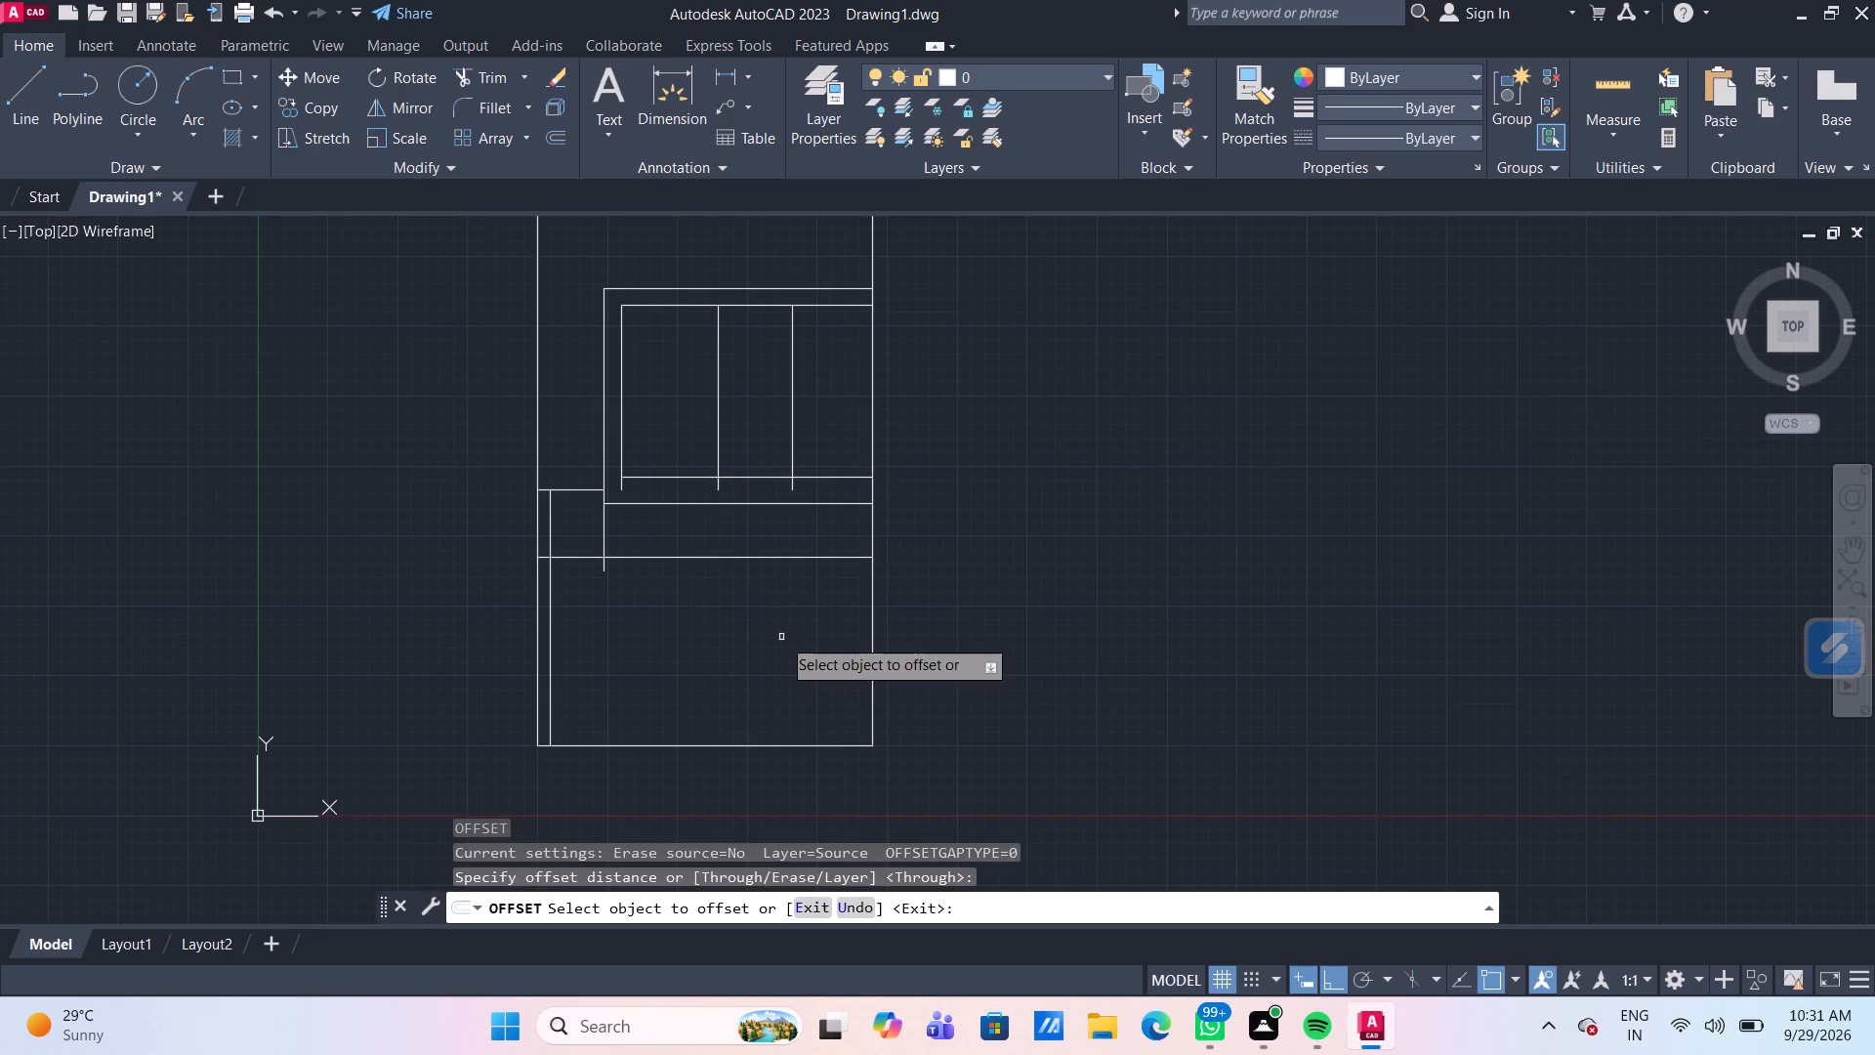
pyautogui.click(768, 557)
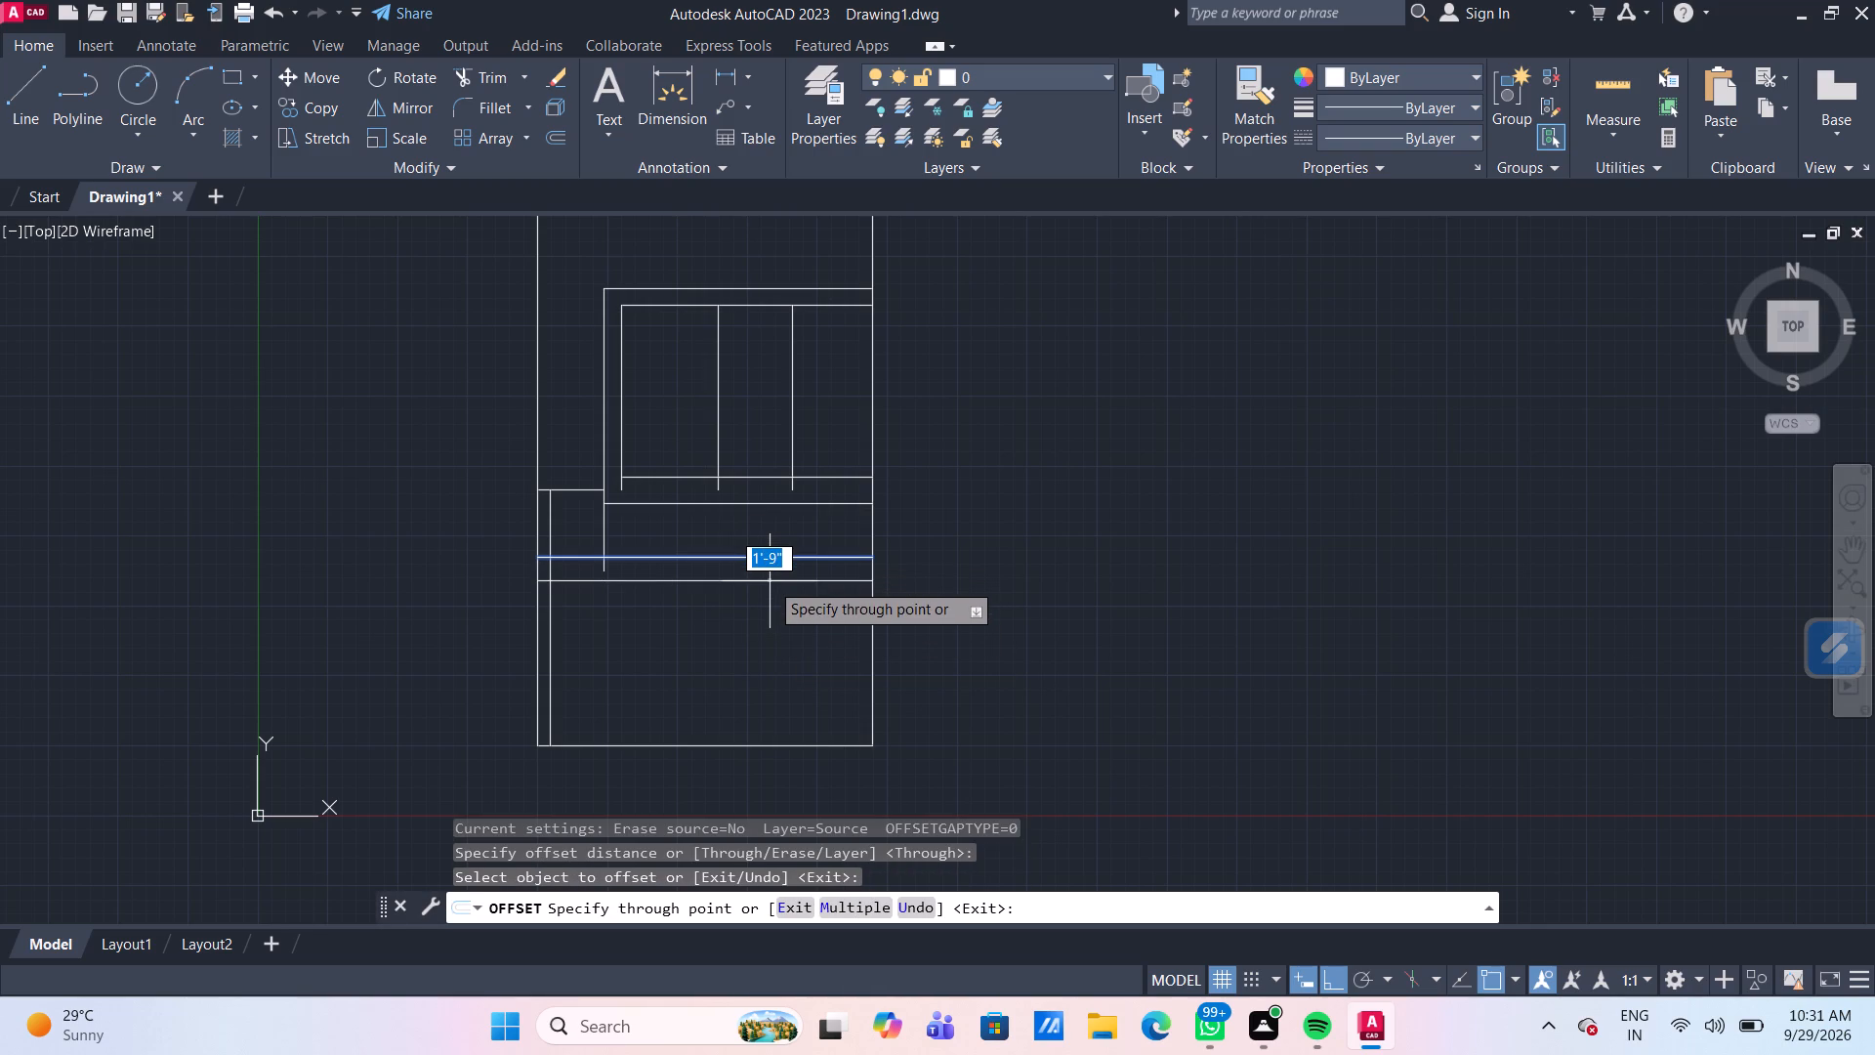
pyautogui.write("1'")
pyautogui.press('Return')
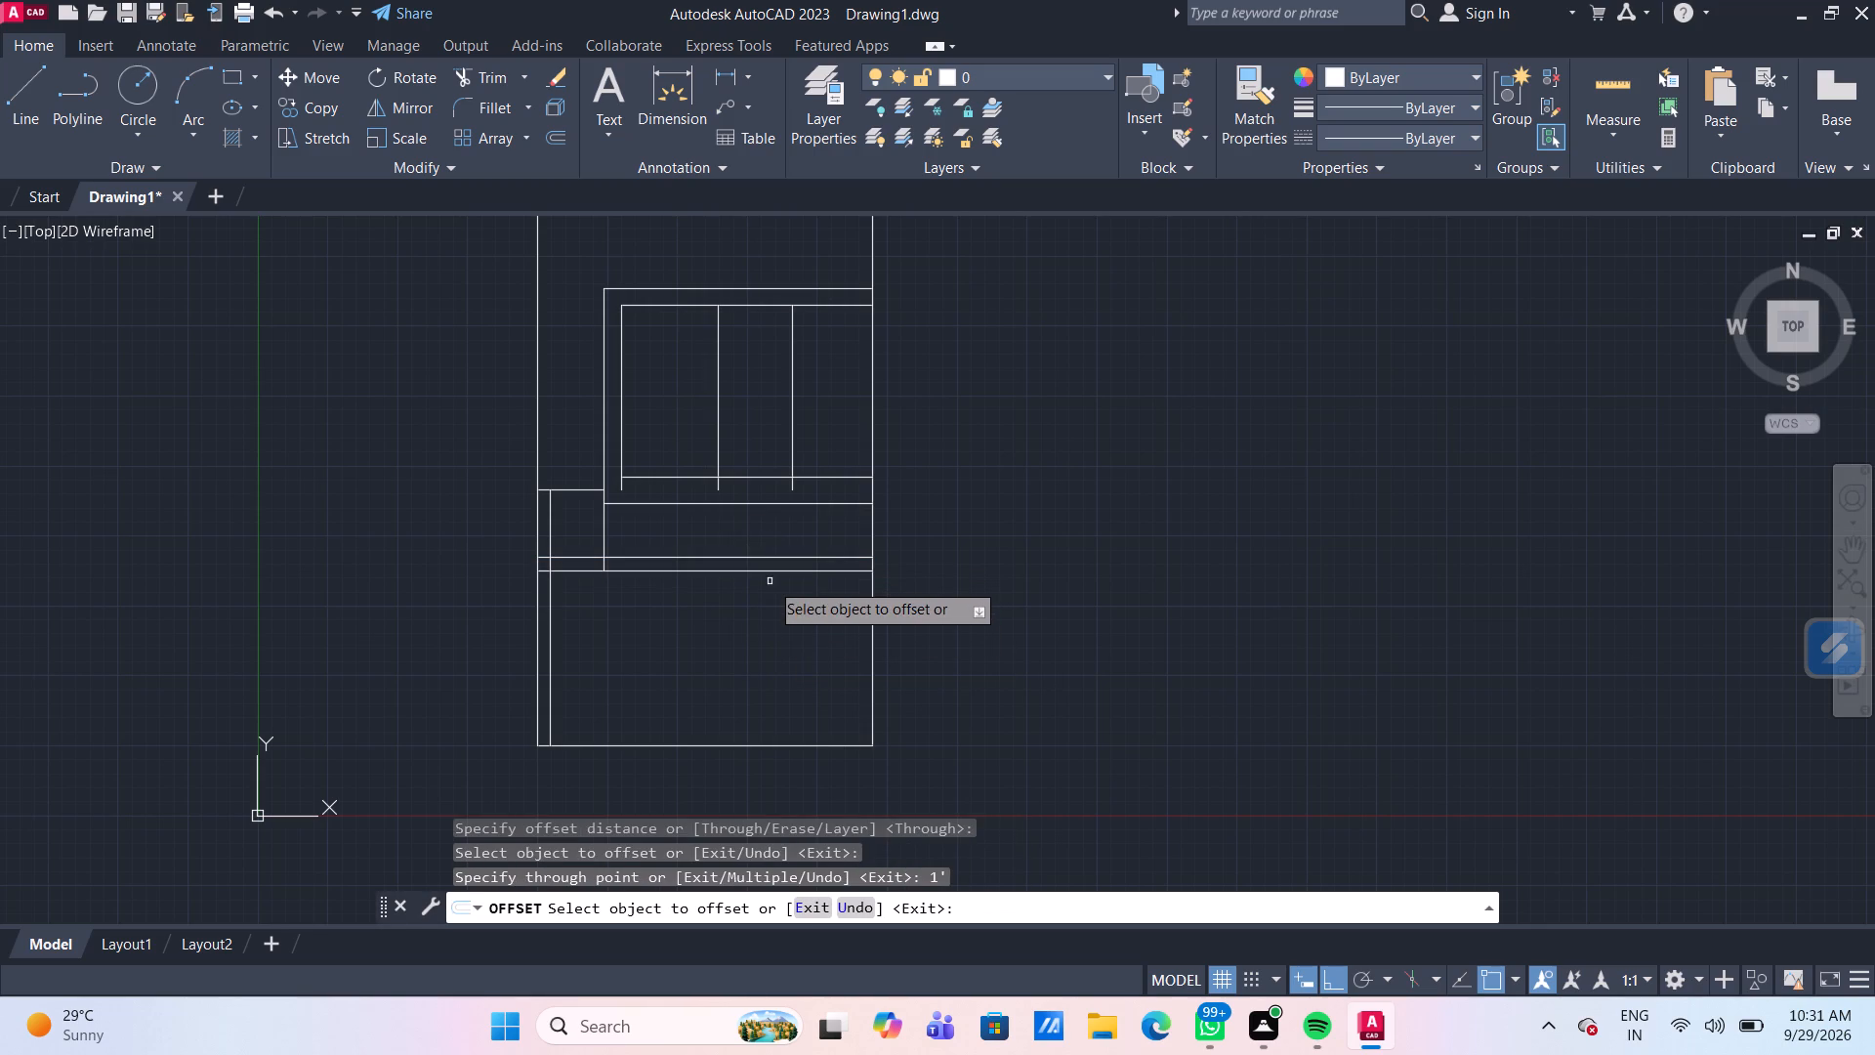
pyautogui.press('Escape')
# Trim the inner left-wall vertical and the adjacent vertical's stub between the two closely spaced full-width horizontal lines.
pyautogui.write('TR')
pyautogui.press('Return')
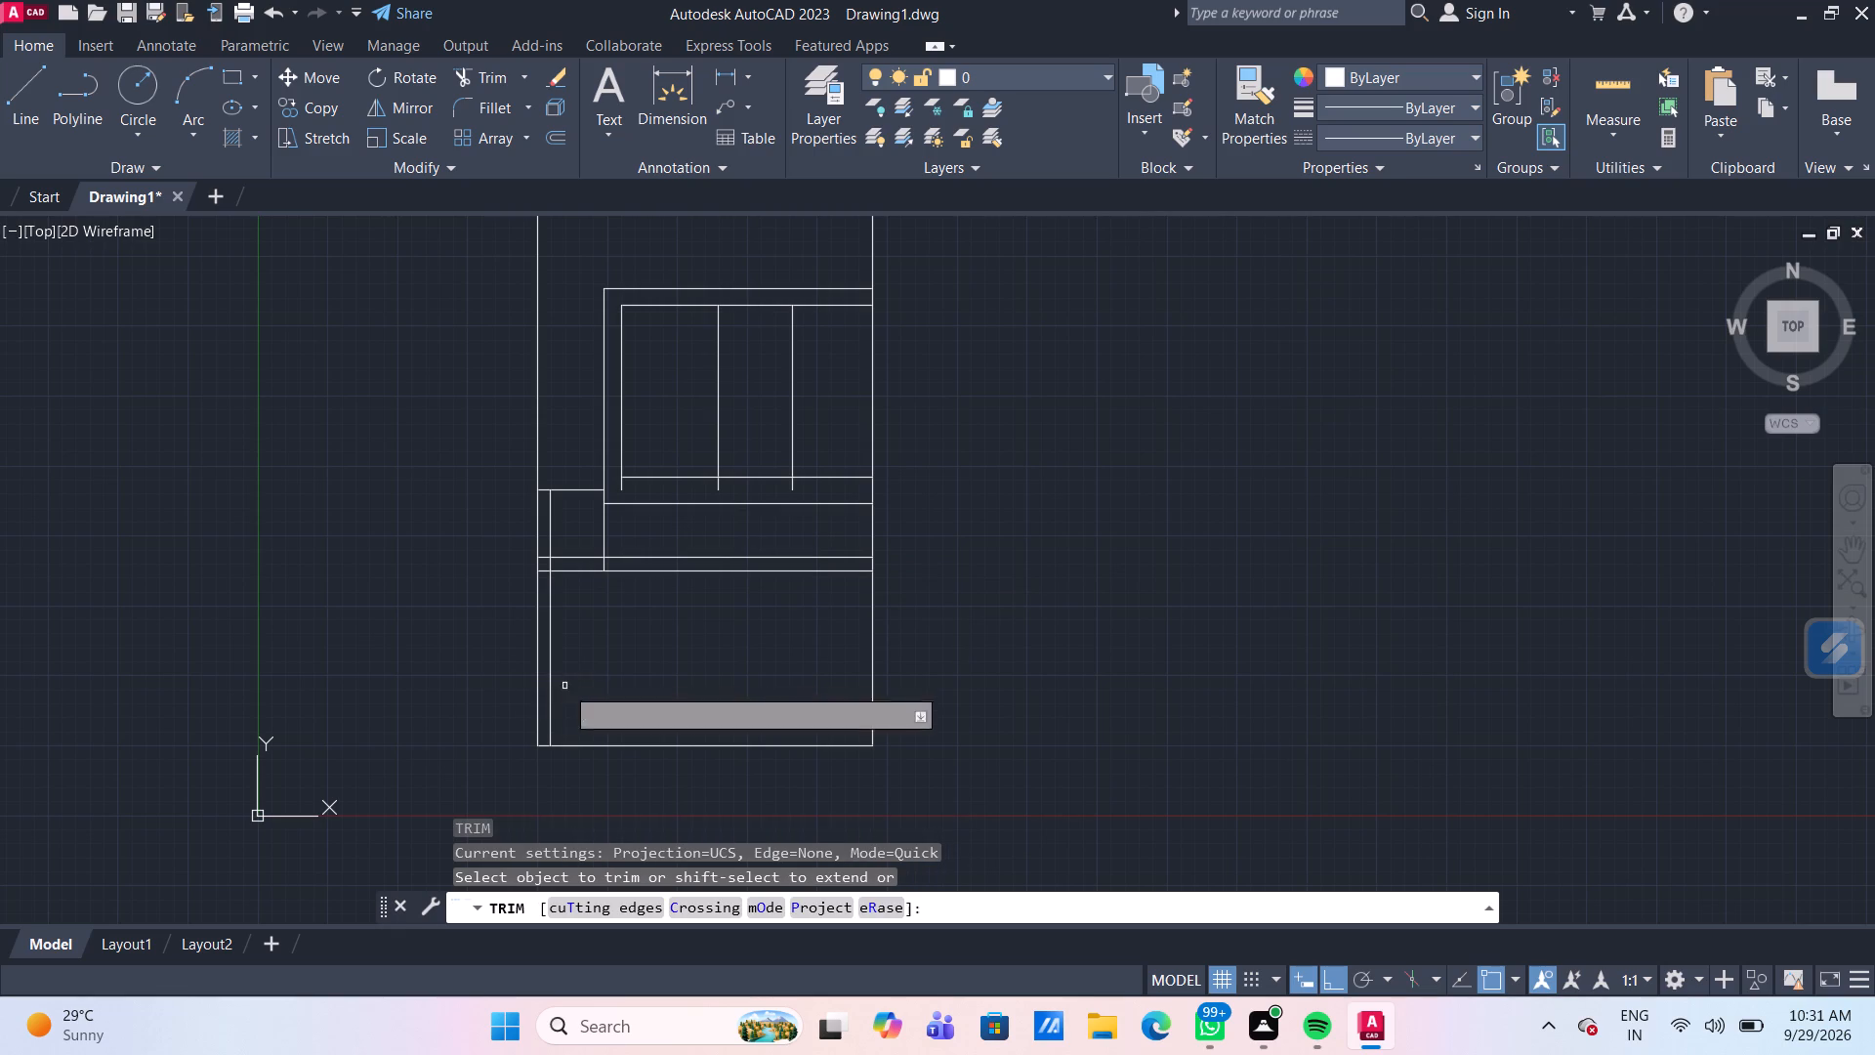
pyautogui.scroll(2, 583, 573)
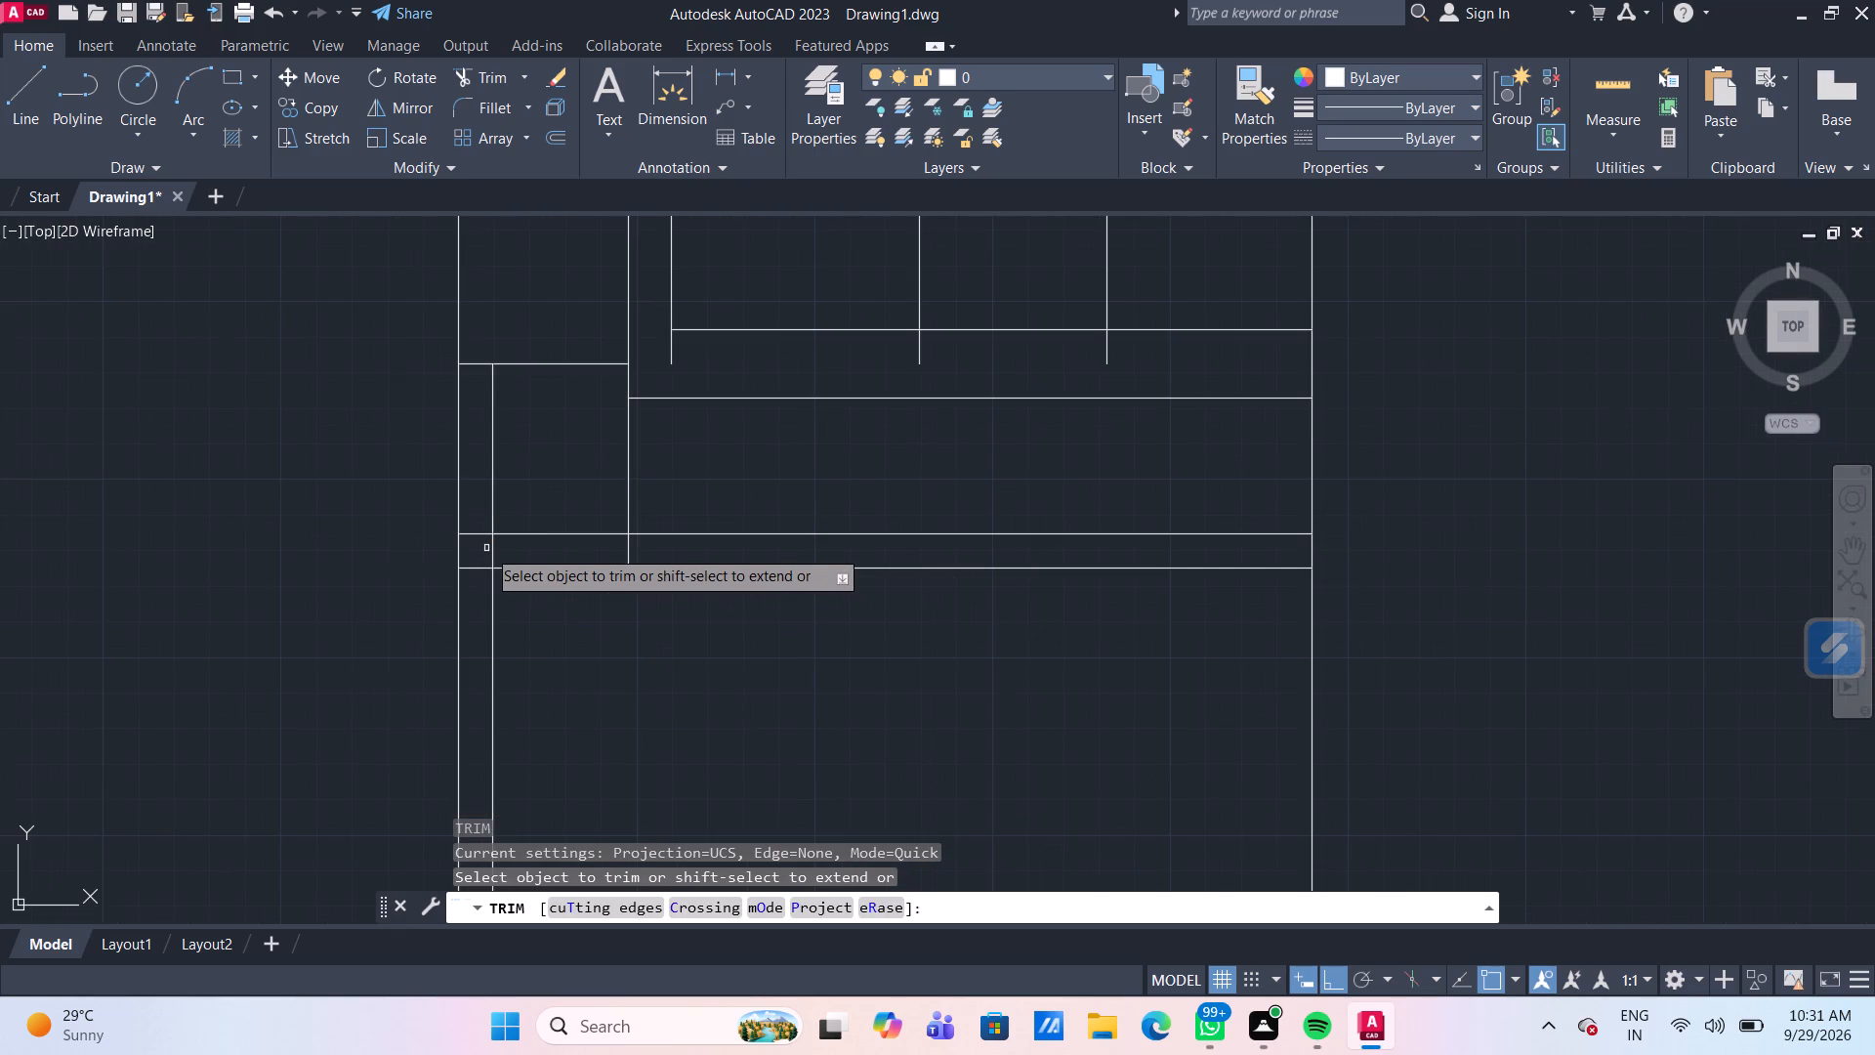
pyautogui.click(484, 548)
pyautogui.click(652, 551)
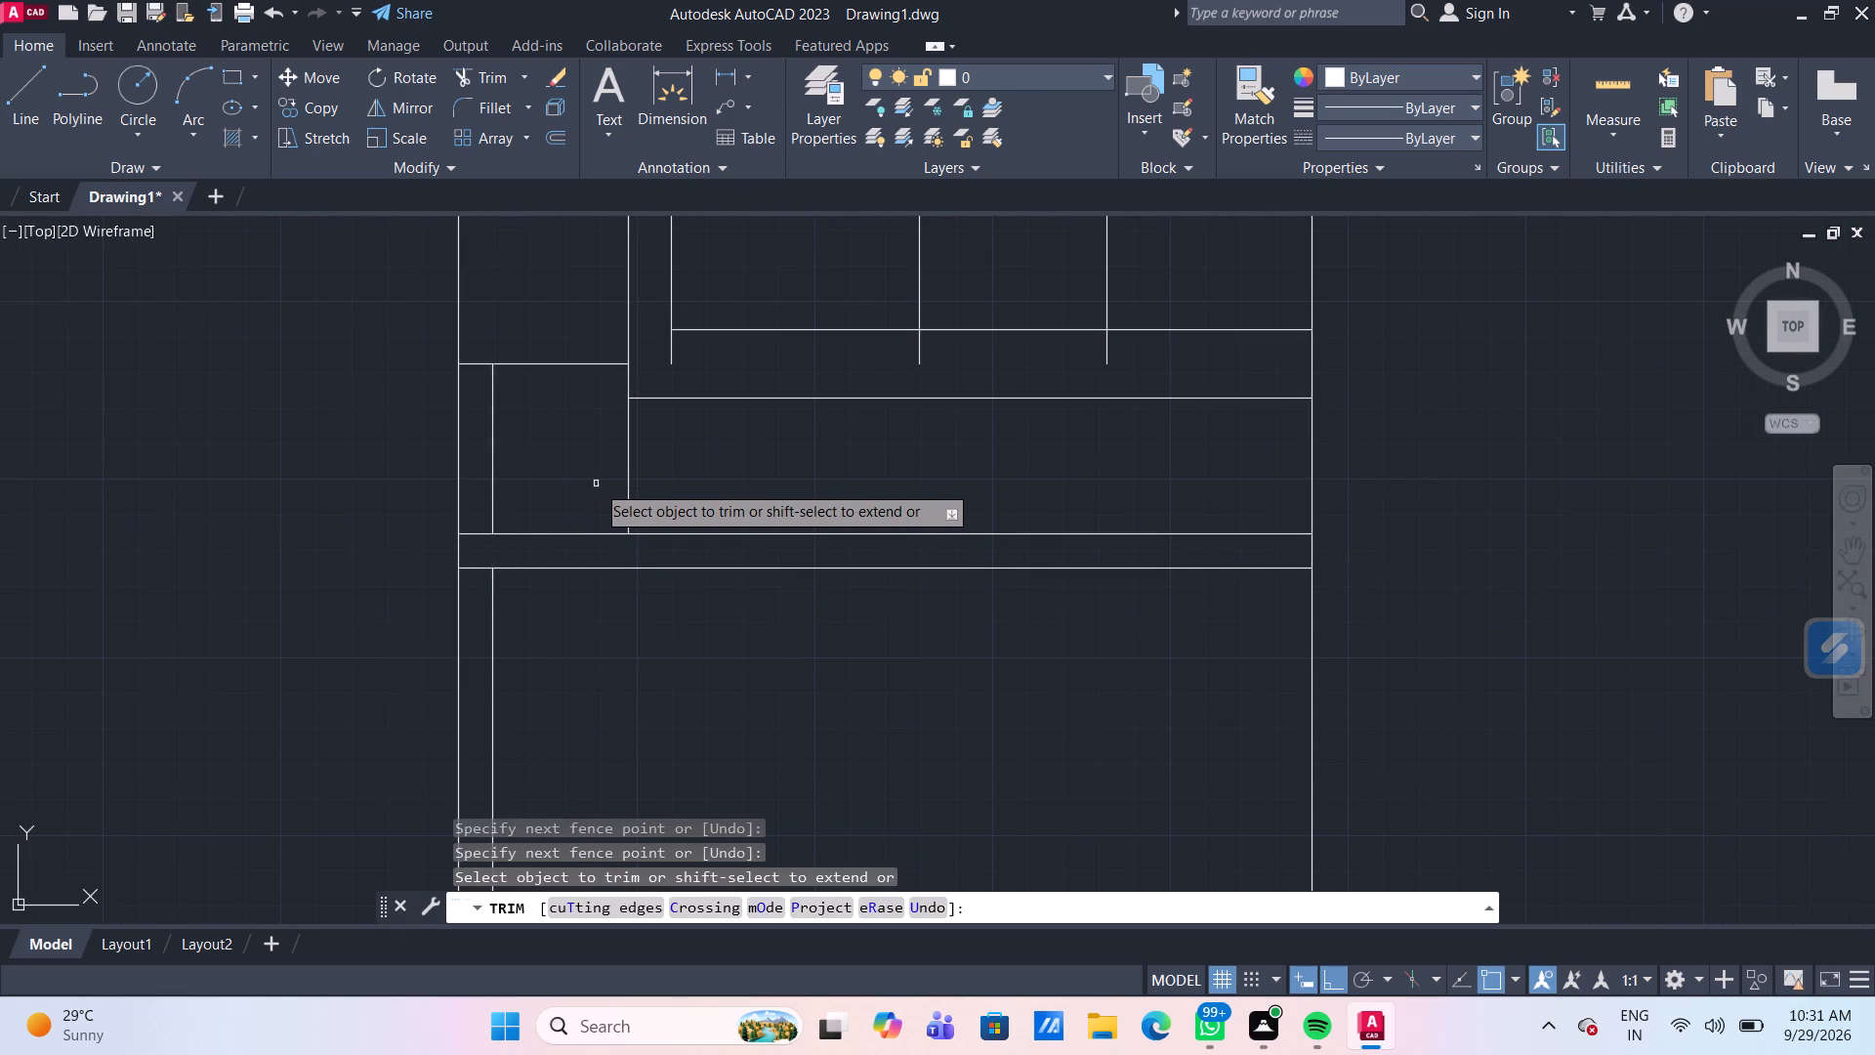
# Trim the three vertical stubs projecting below the bottom horizontal of the upper rooms, and end trimming.
pyautogui.scroll(-2, 598, 485)
pyautogui.scroll(2, 690, 450)
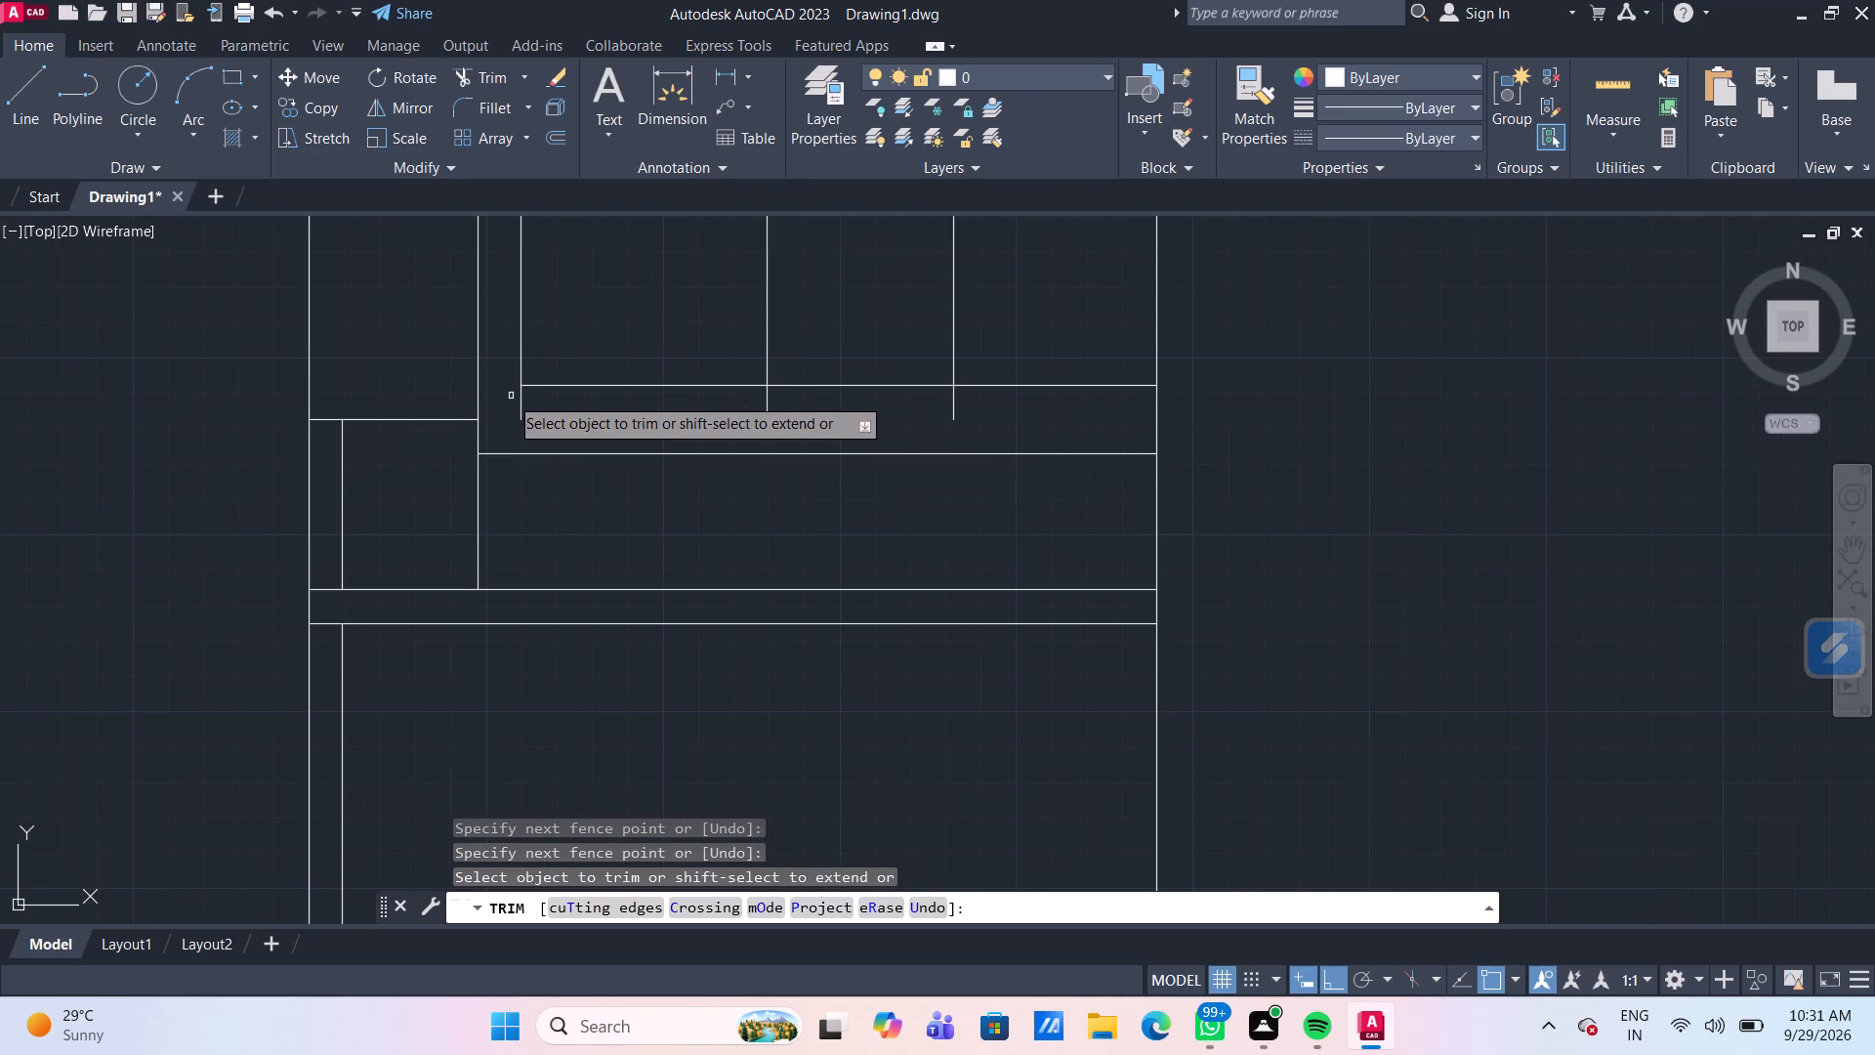
pyautogui.click(514, 399)
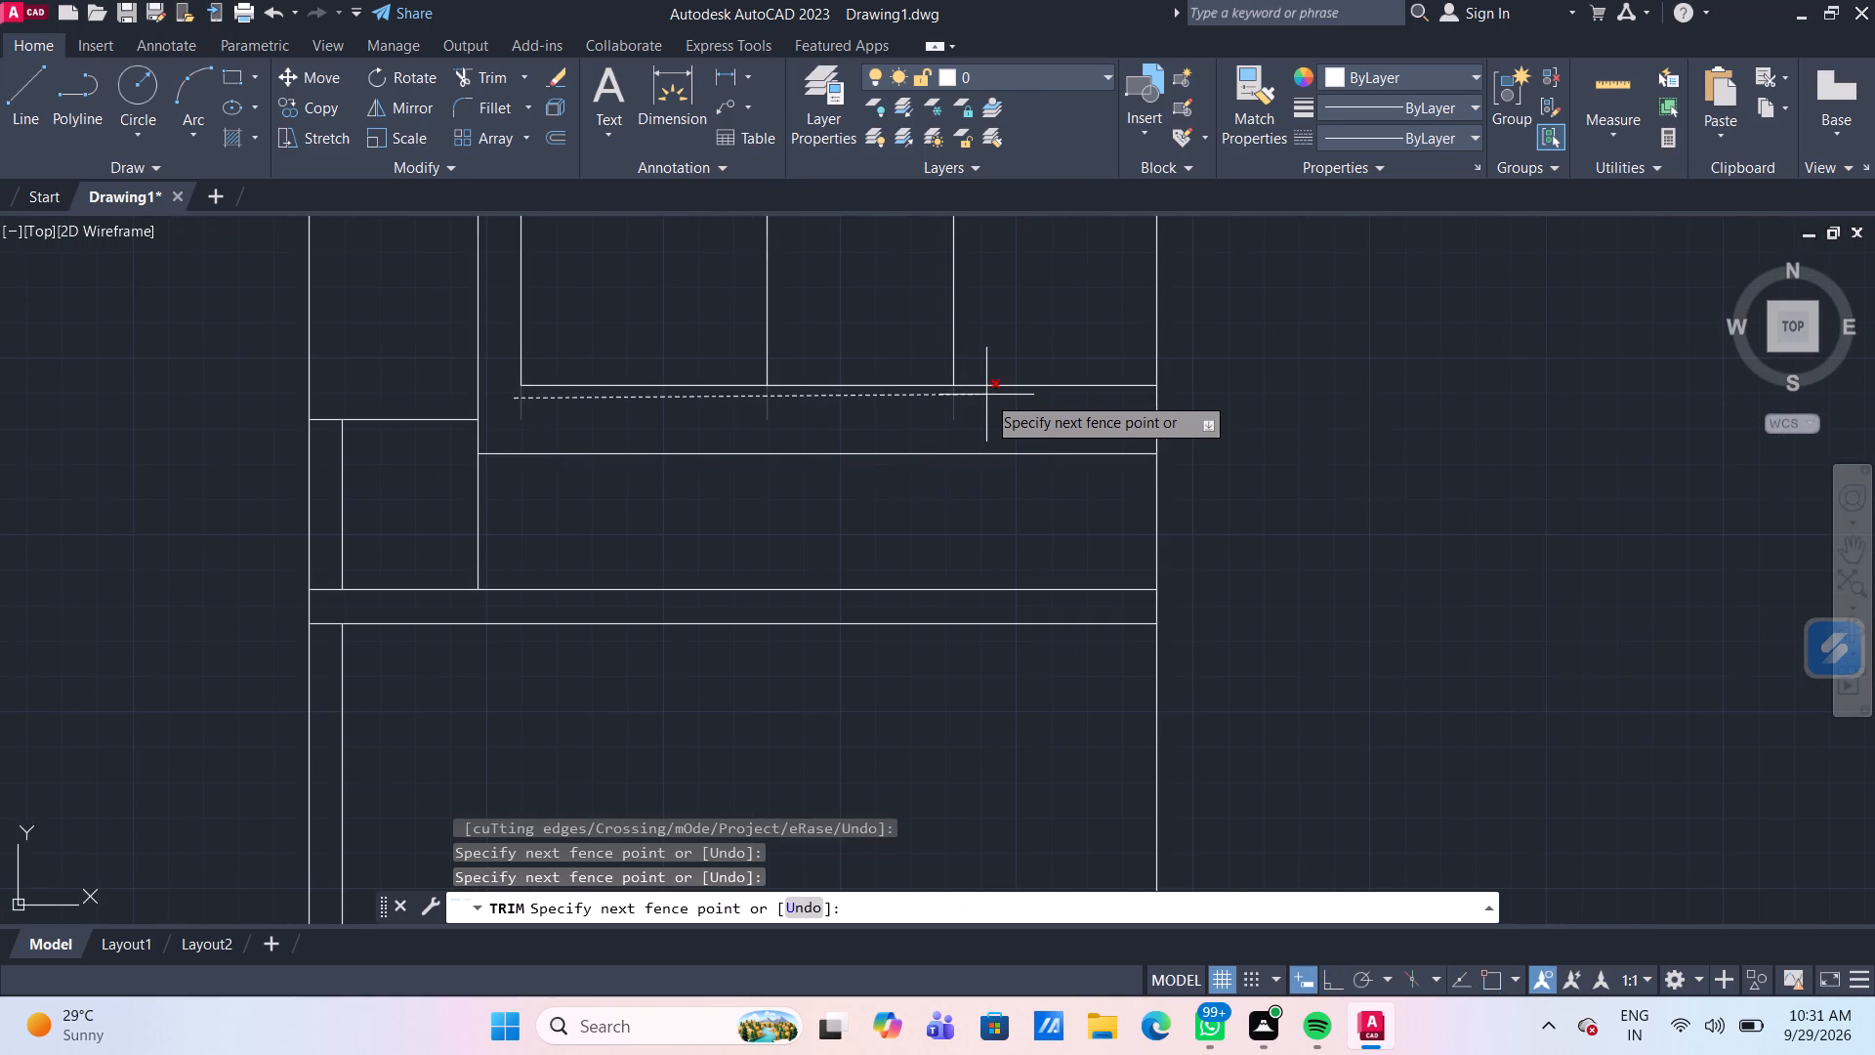
pyautogui.click(986, 397)
pyautogui.scroll(-3, 887, 601)
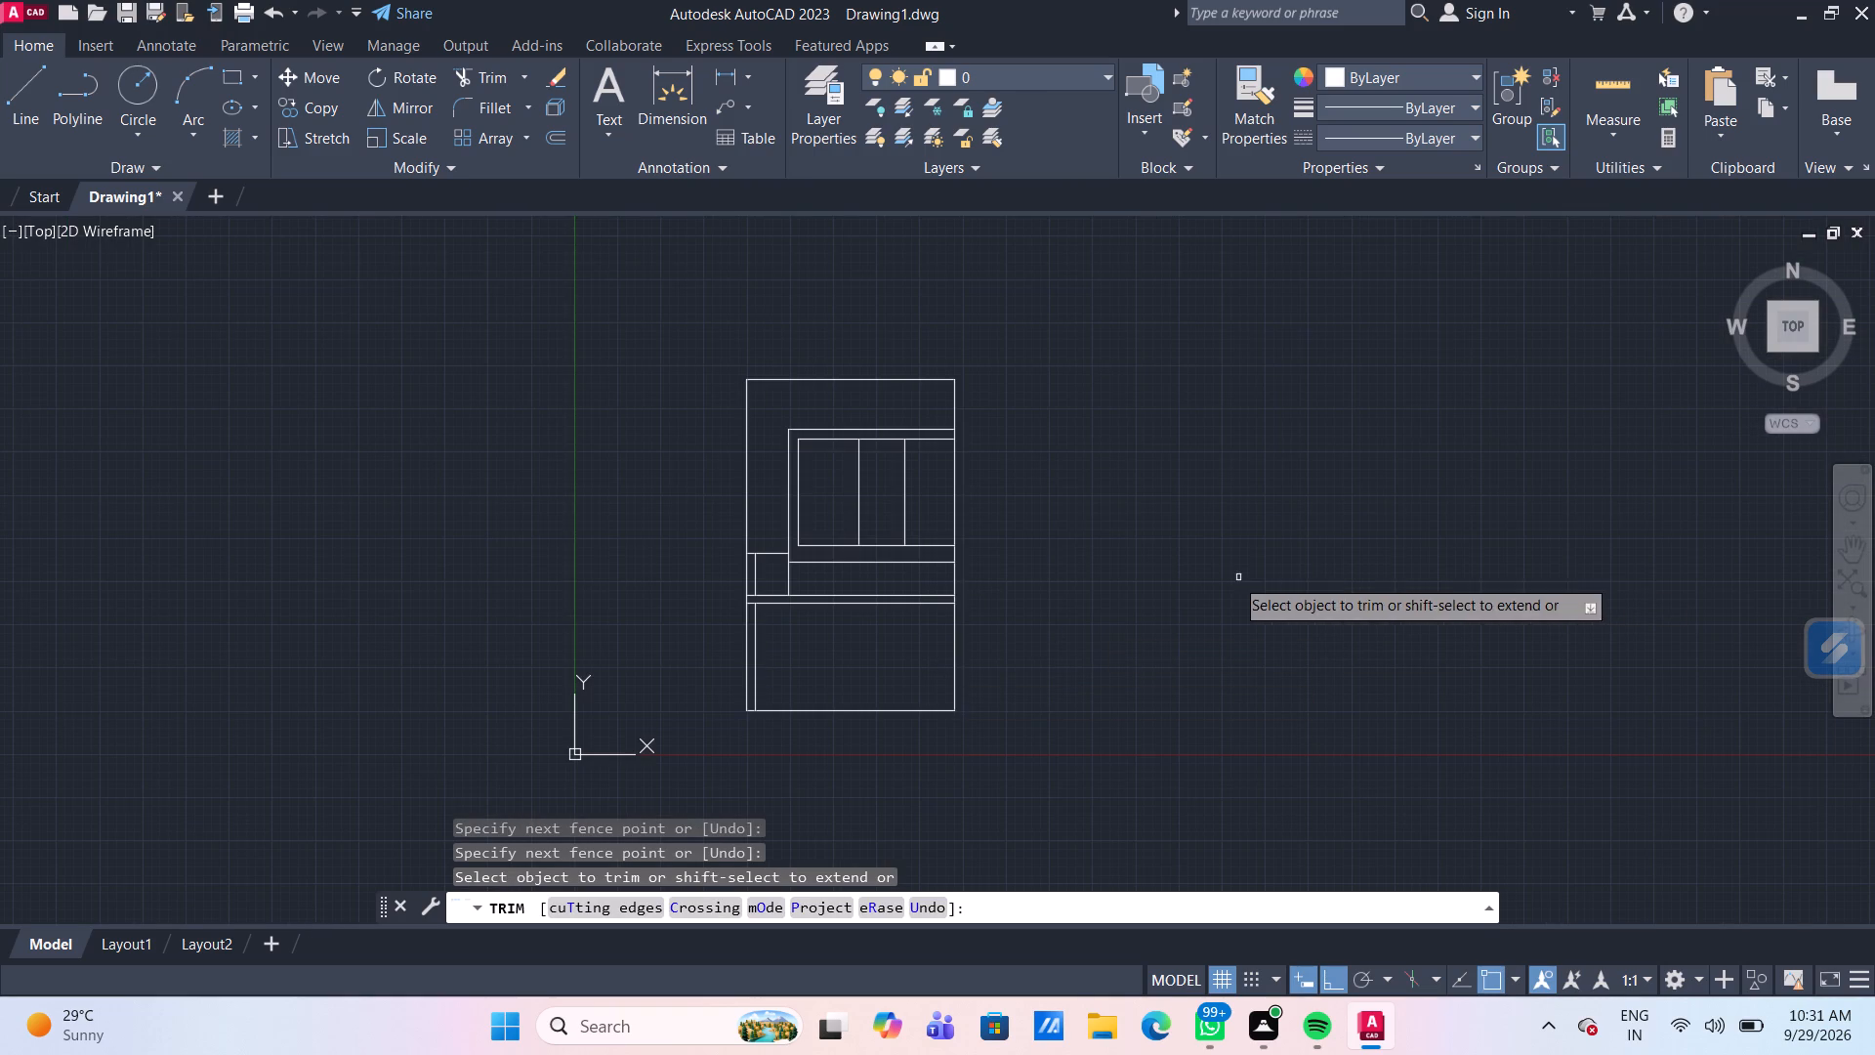
pyautogui.scroll(1, 1100, 641)
pyautogui.moveTo(1093, 620); pyautogui.dragTo(1150, 606, button='middle')
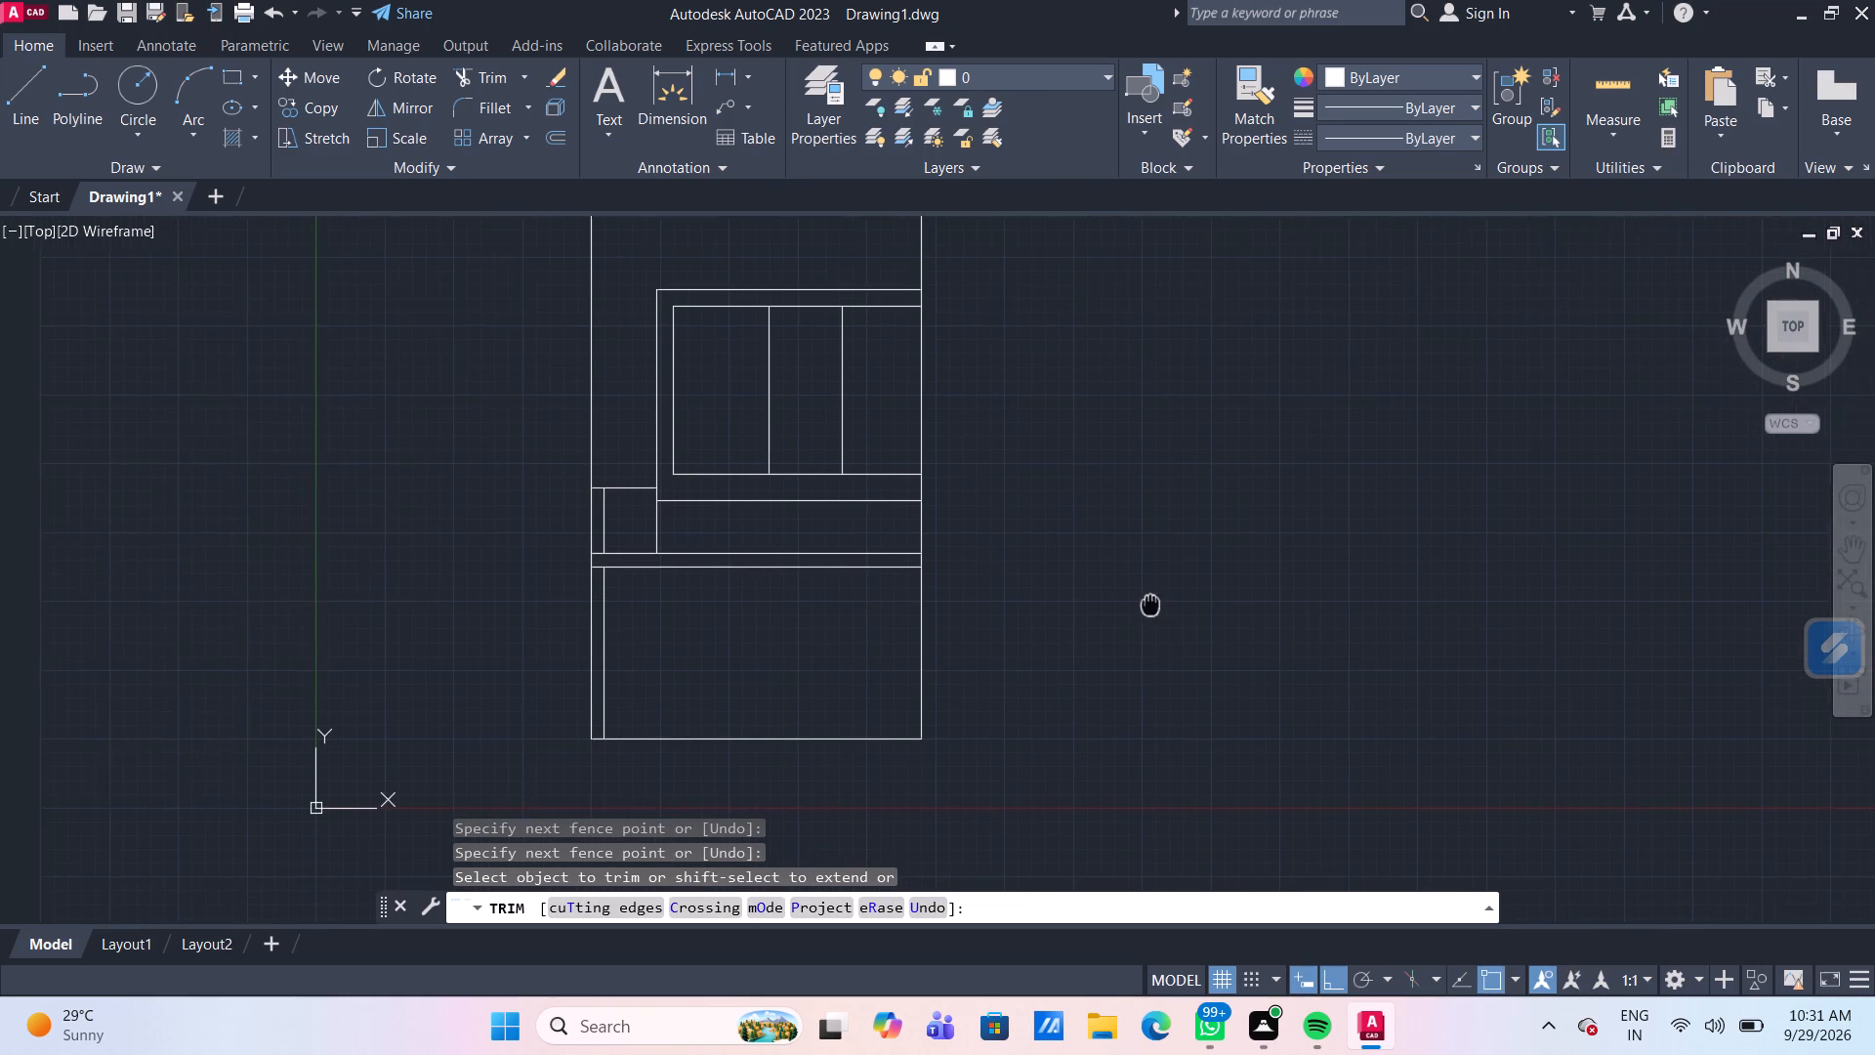
pyautogui.moveTo(1150, 606); pyautogui.dragTo(1158, 623, button='middle')
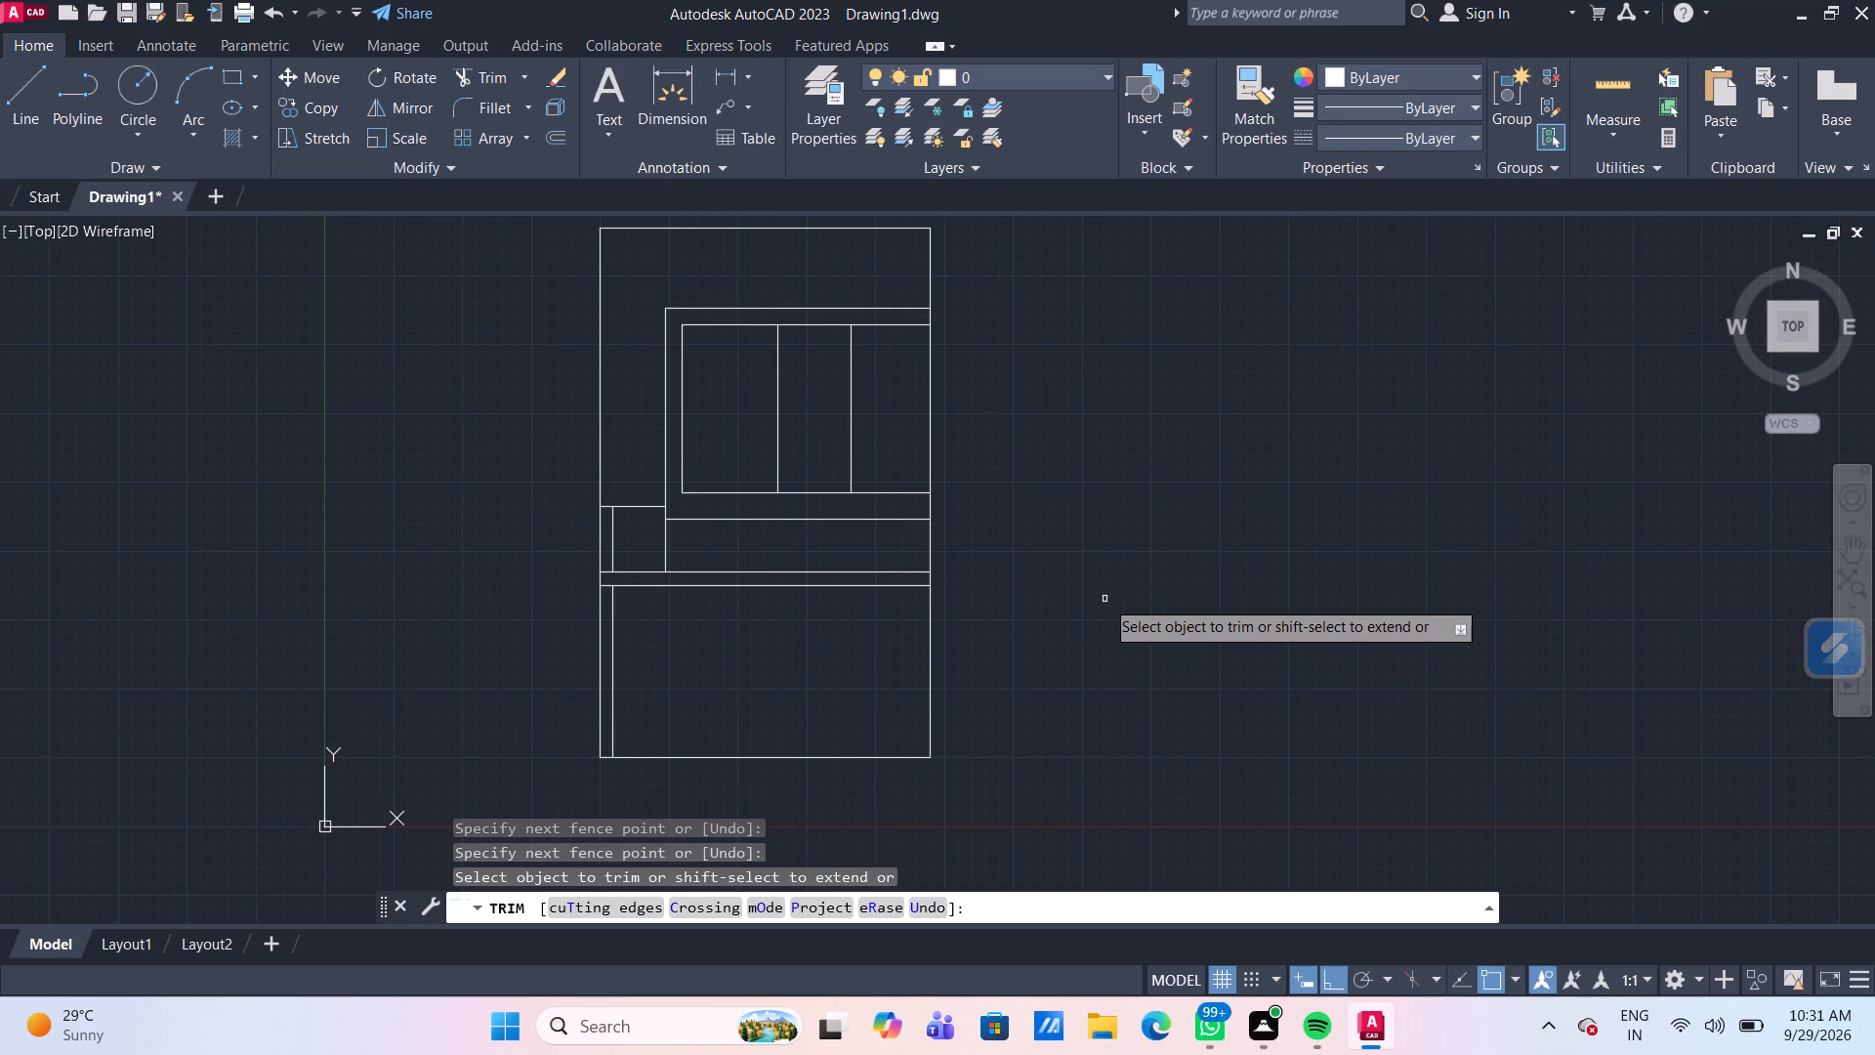
pyautogui.press('Escape')
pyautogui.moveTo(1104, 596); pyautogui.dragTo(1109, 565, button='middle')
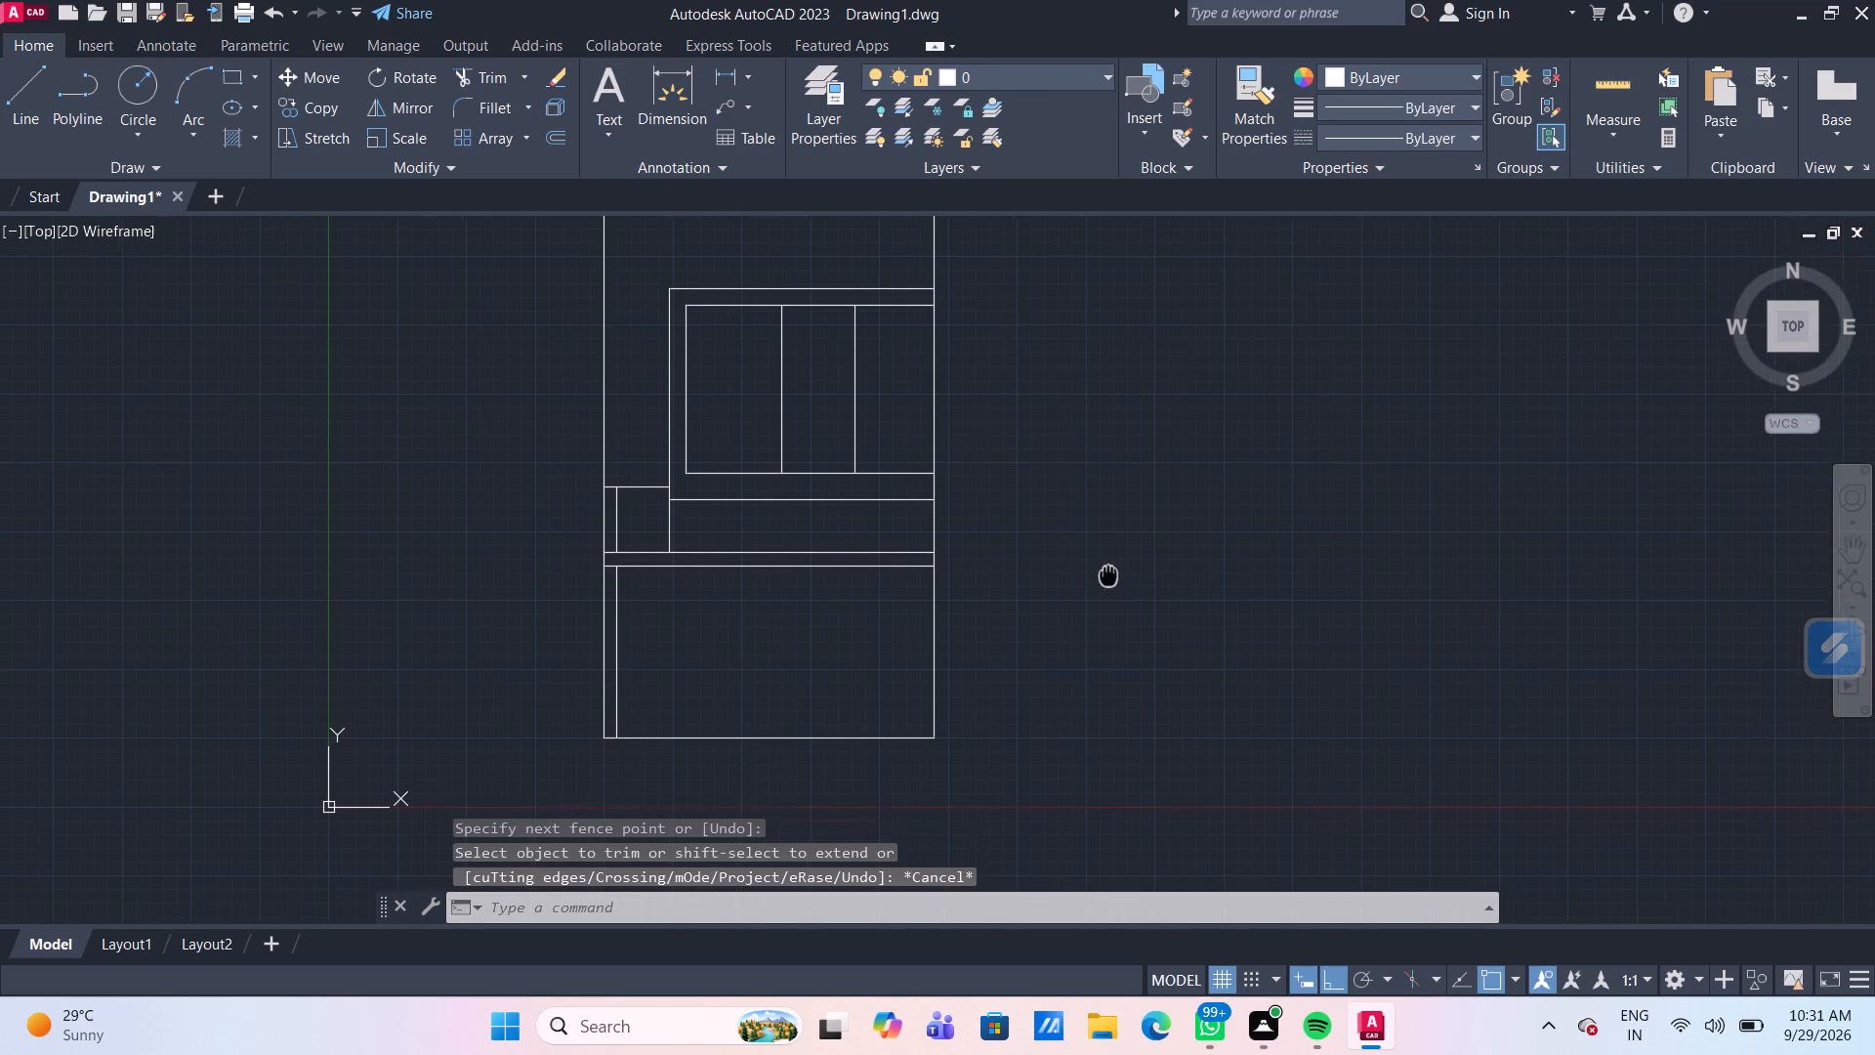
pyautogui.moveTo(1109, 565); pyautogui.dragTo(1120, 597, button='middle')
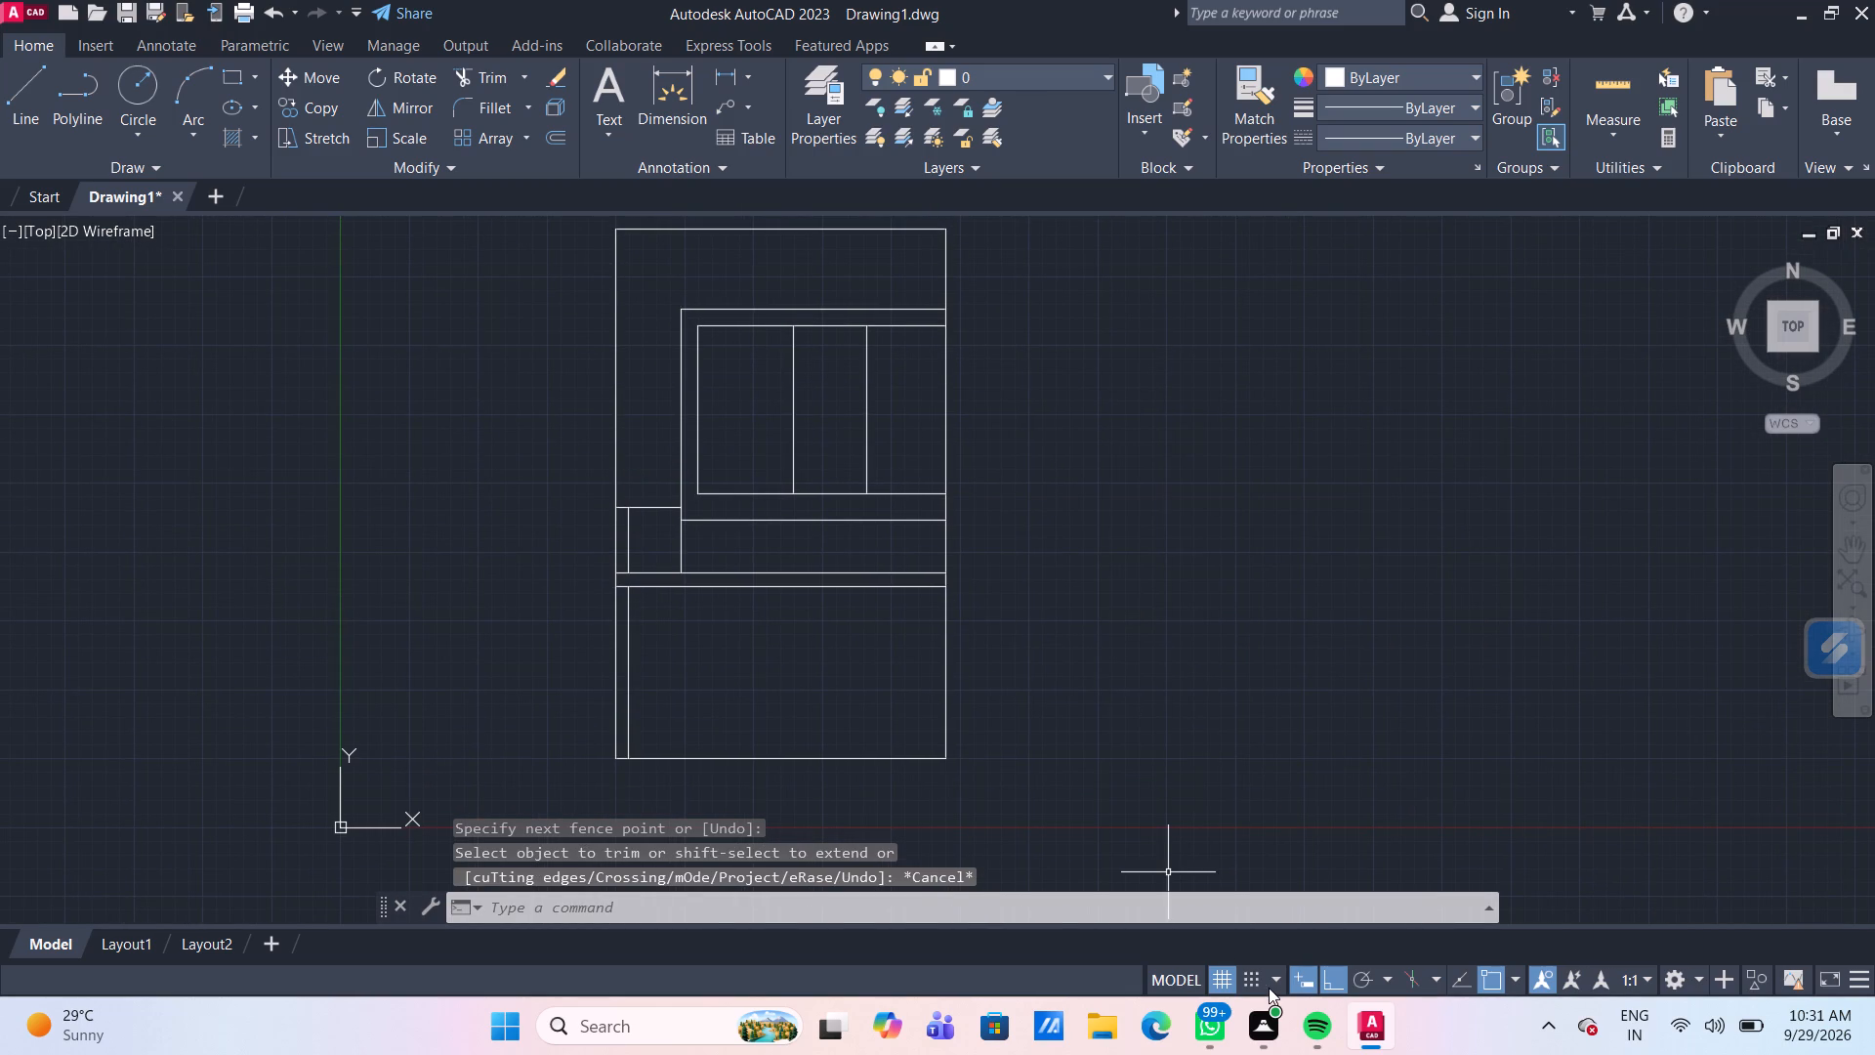
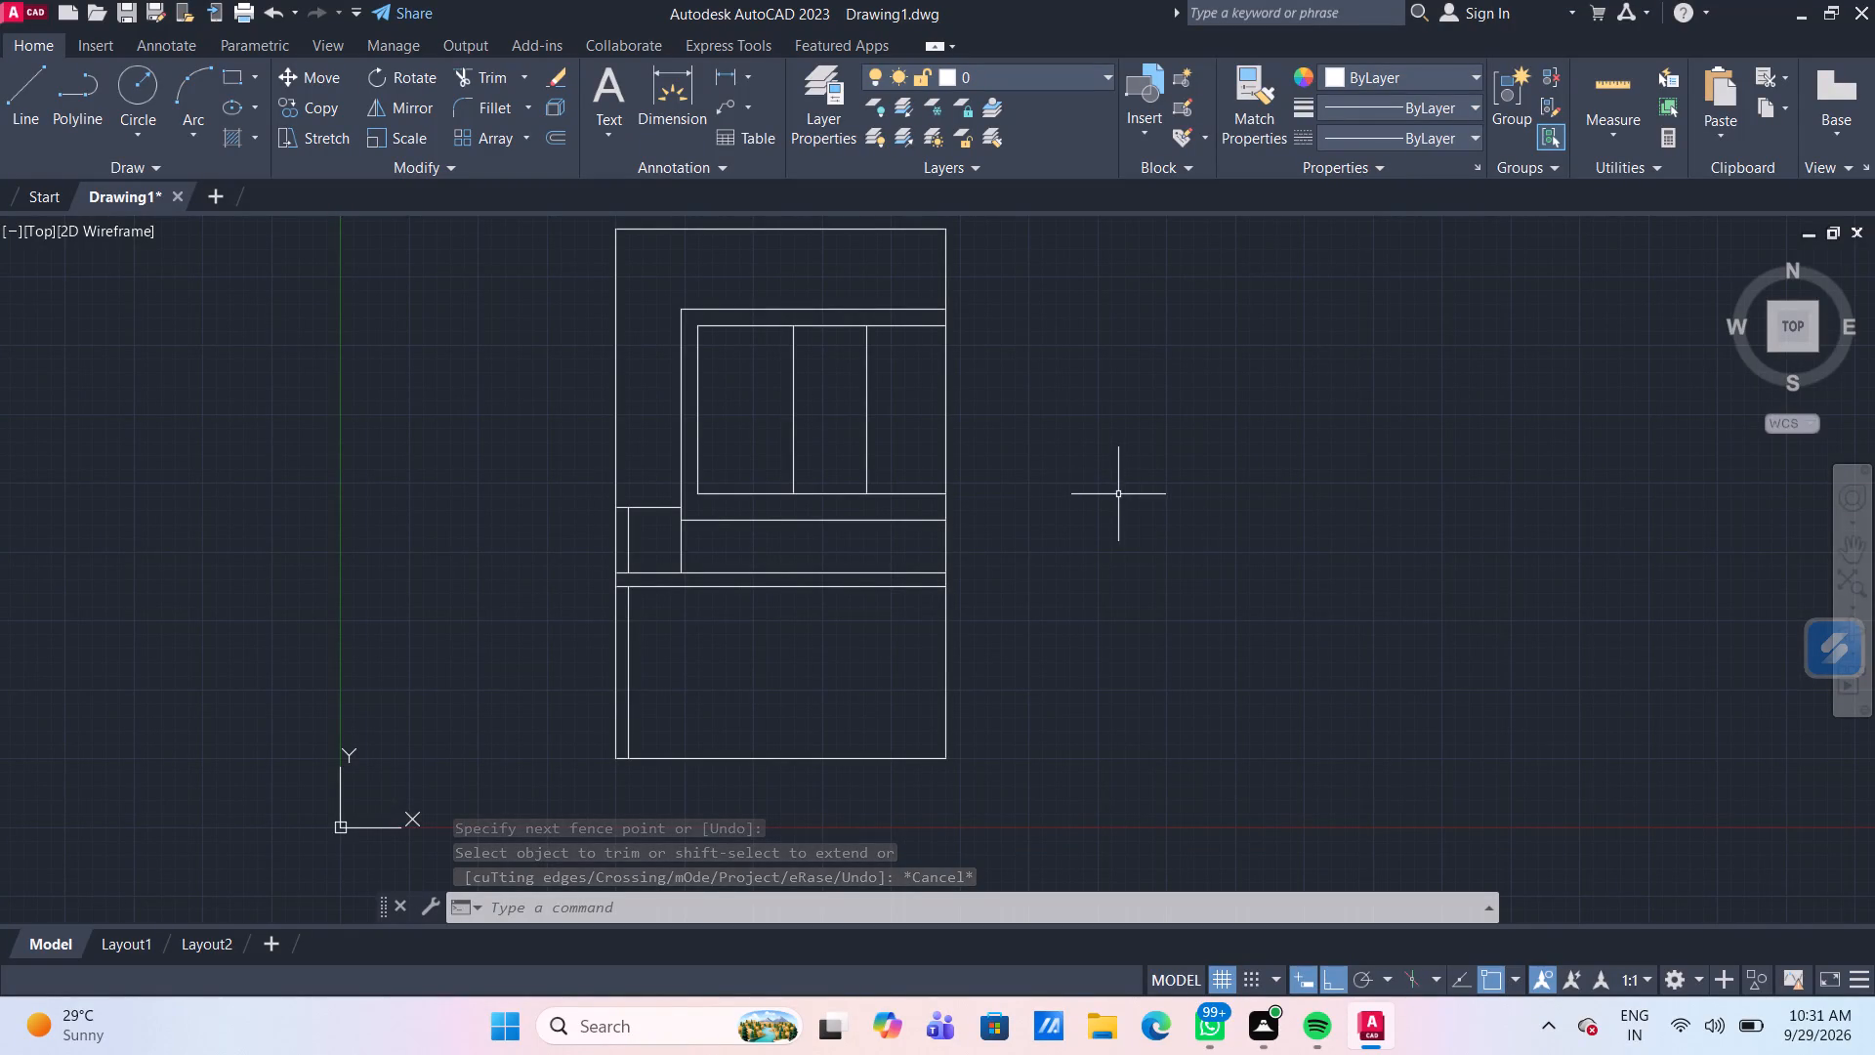
# Measure the width and height of the rightmost of the three upper rooms.
pyautogui.scroll(1, 893, 331)
pyautogui.moveTo(932, 410); pyautogui.dragTo(862, 512, button='middle')
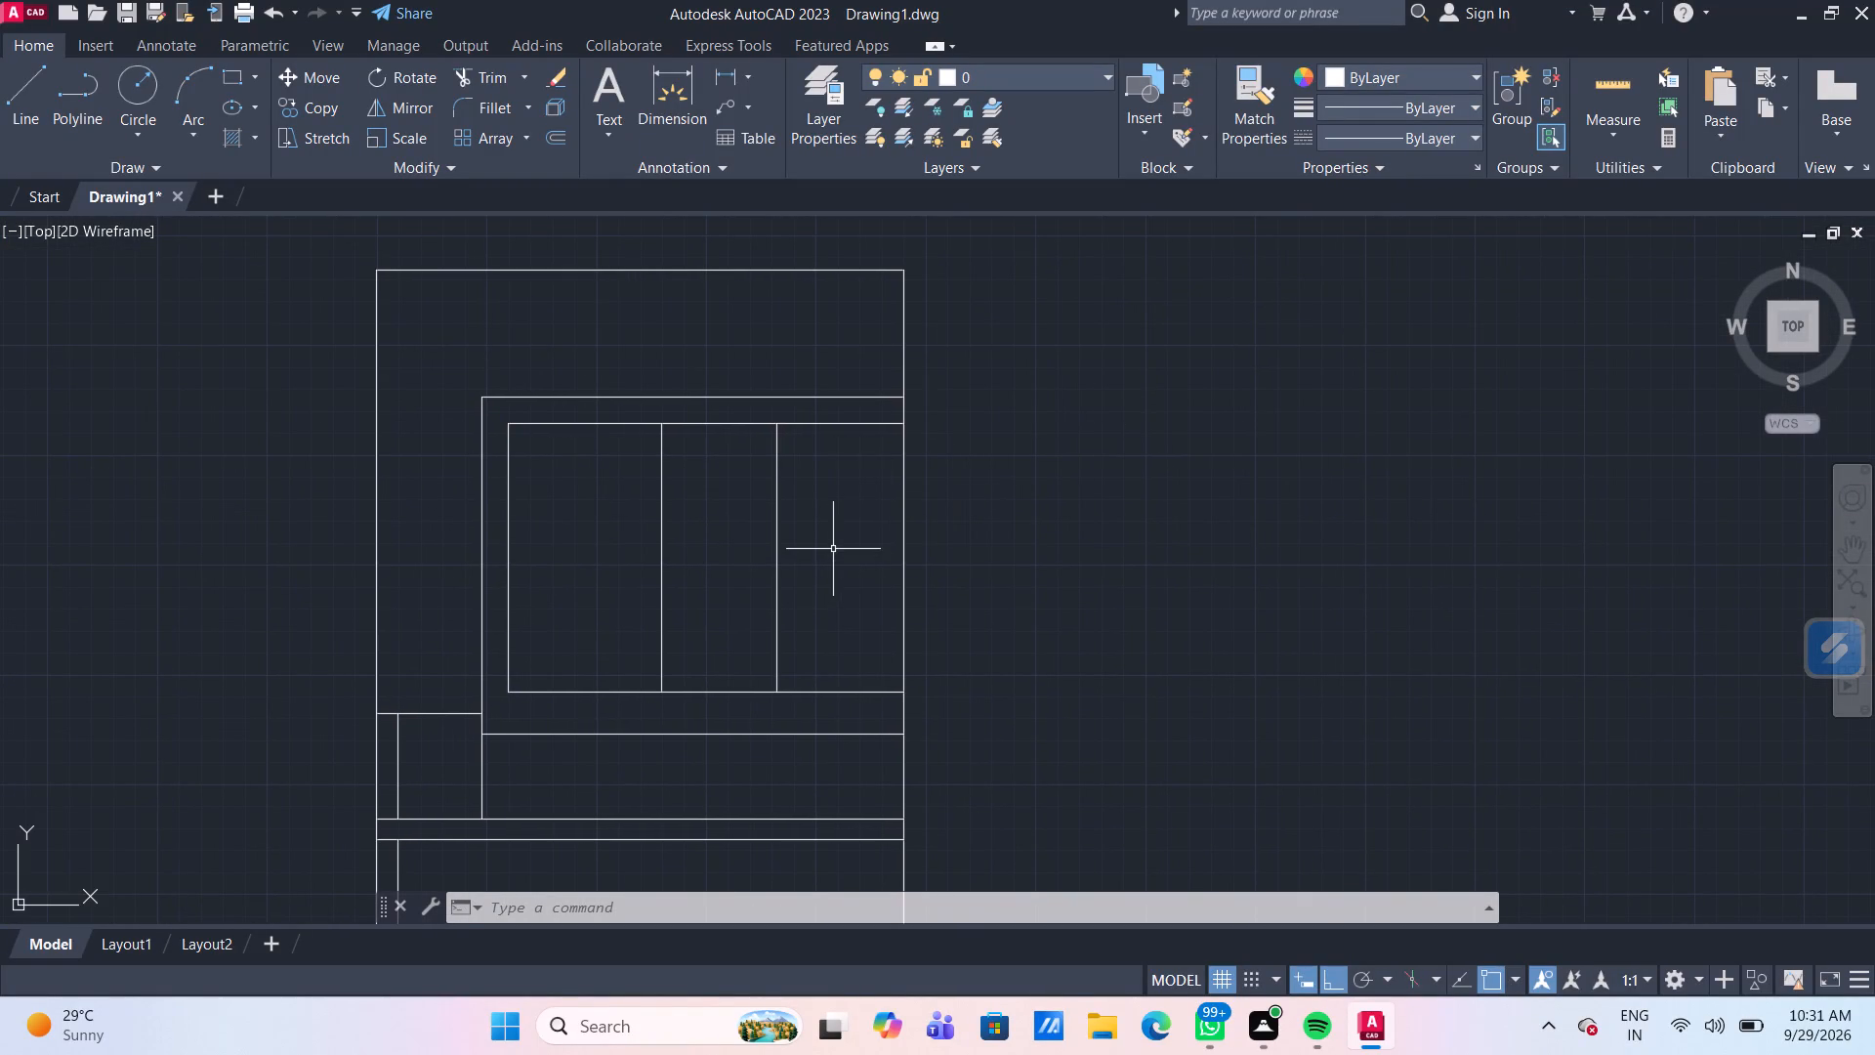
pyautogui.moveTo(833, 549); pyautogui.dragTo(792, 556, button='middle')
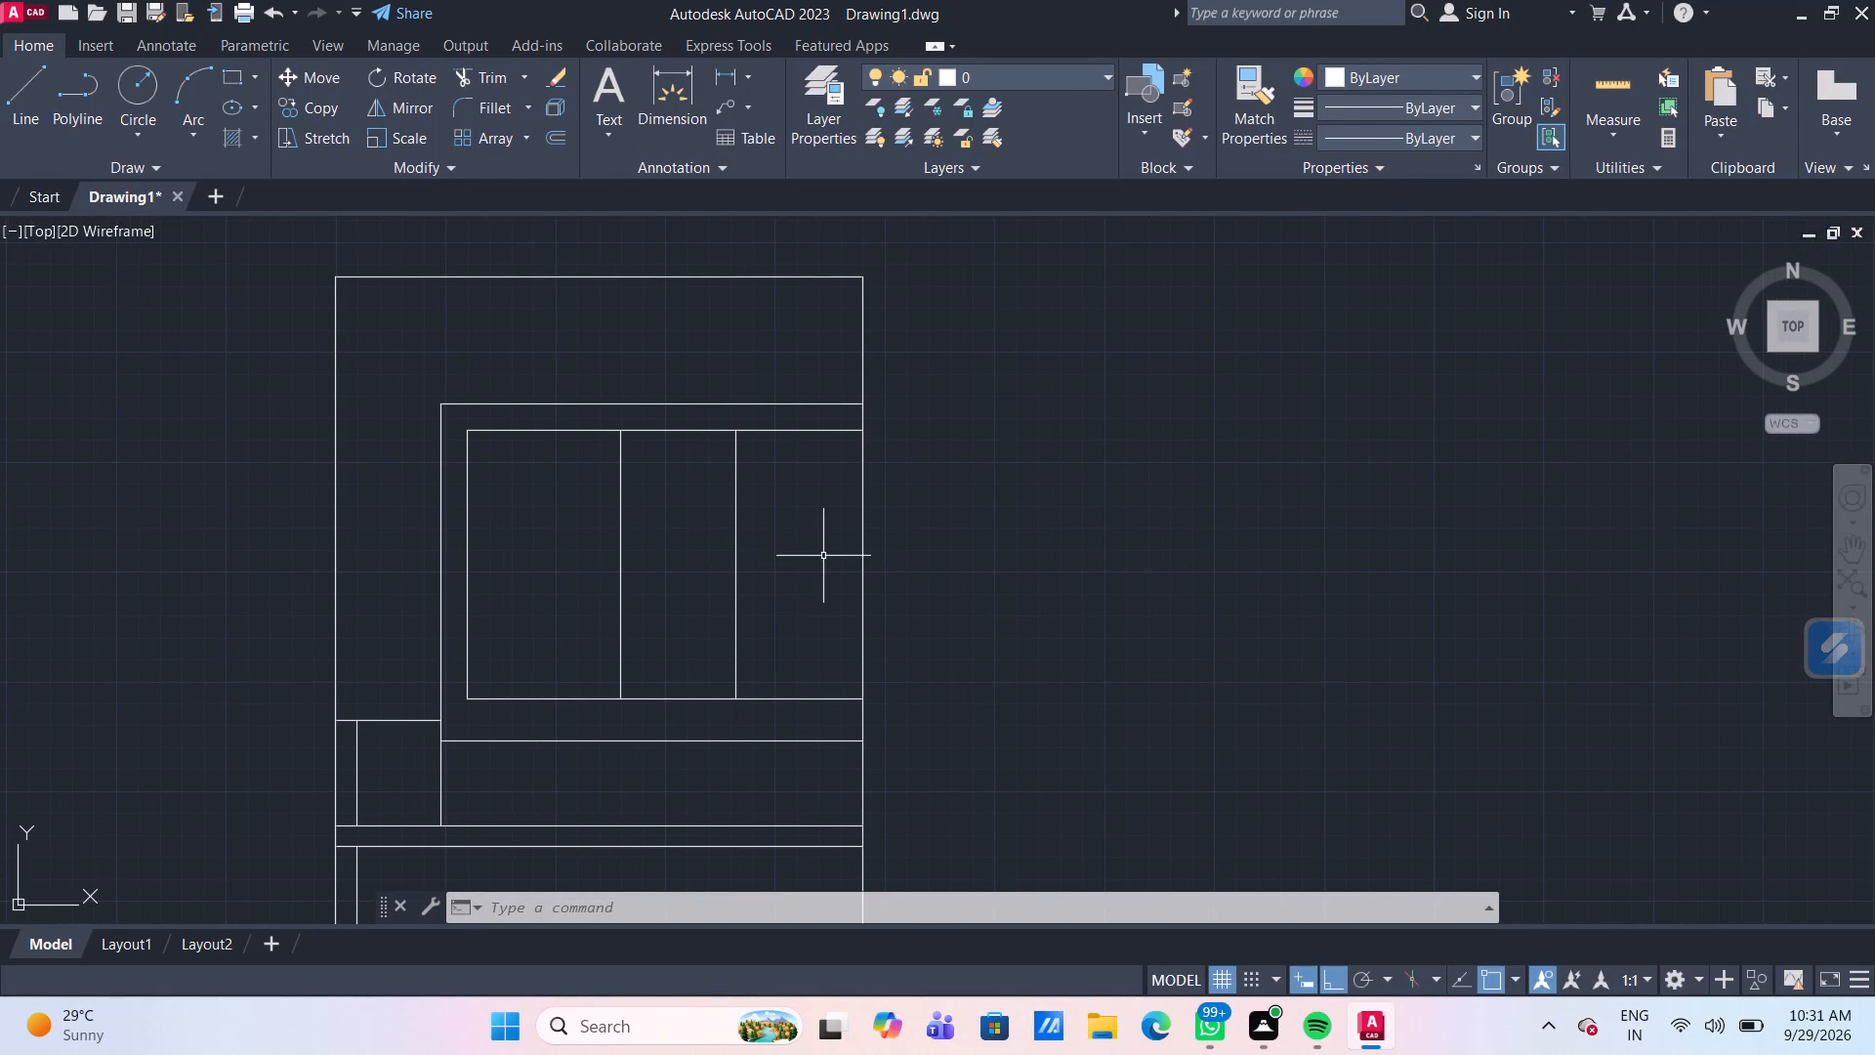
pyautogui.click(227, 72)
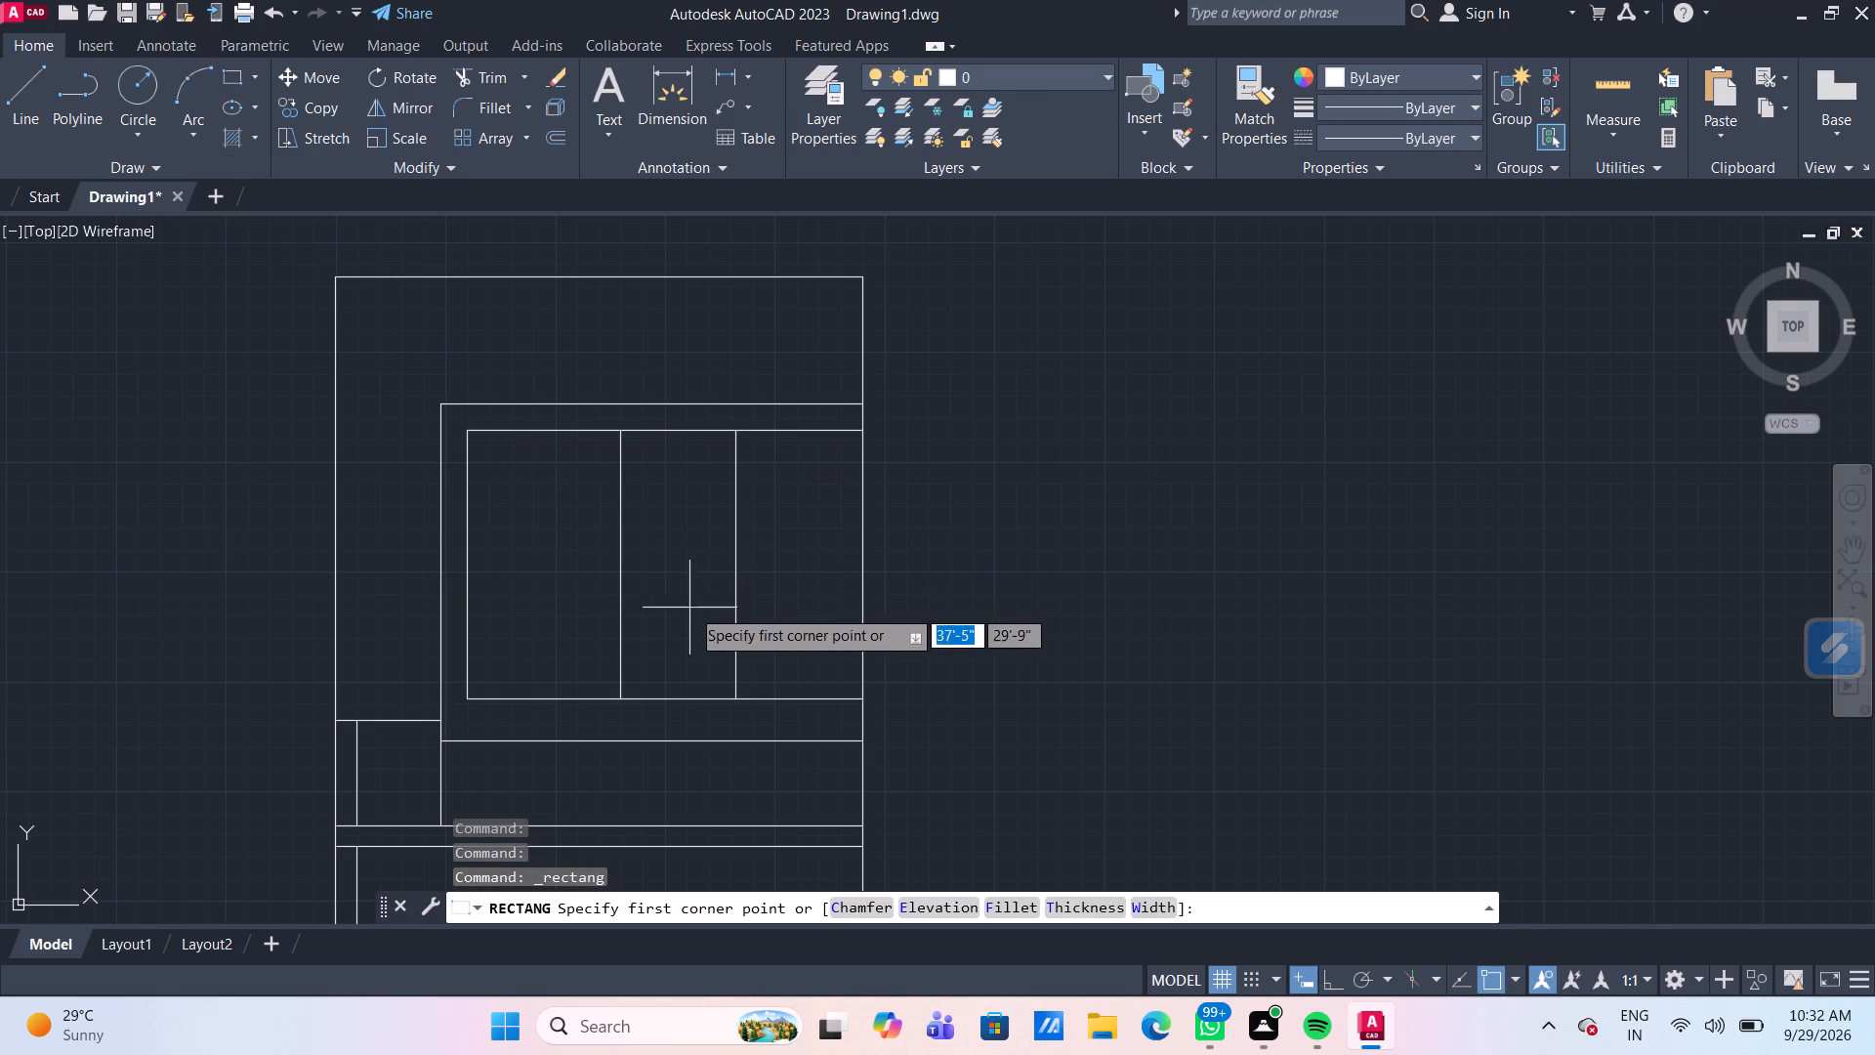
pyautogui.click(1611, 86)
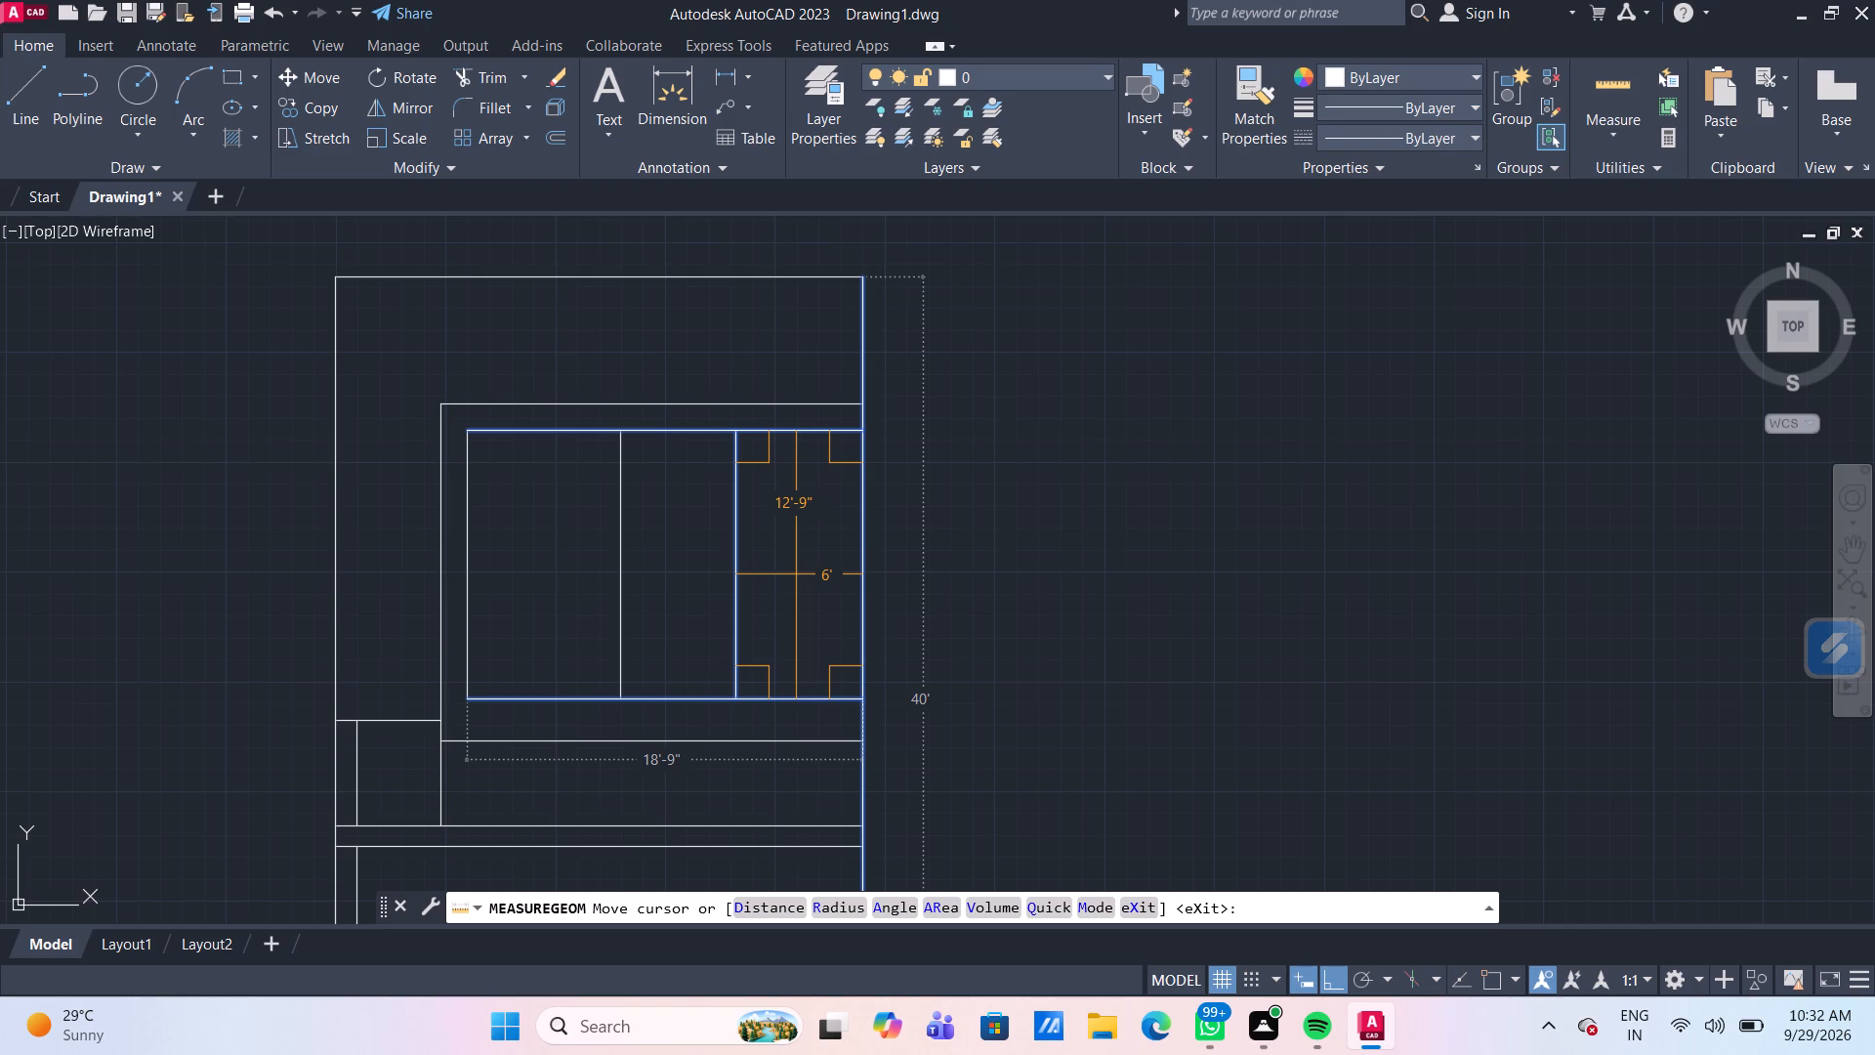
# Draw a 4' by 10' upright rectangle in the empty space to the right of the floor plan.
pyautogui.click(226, 80)
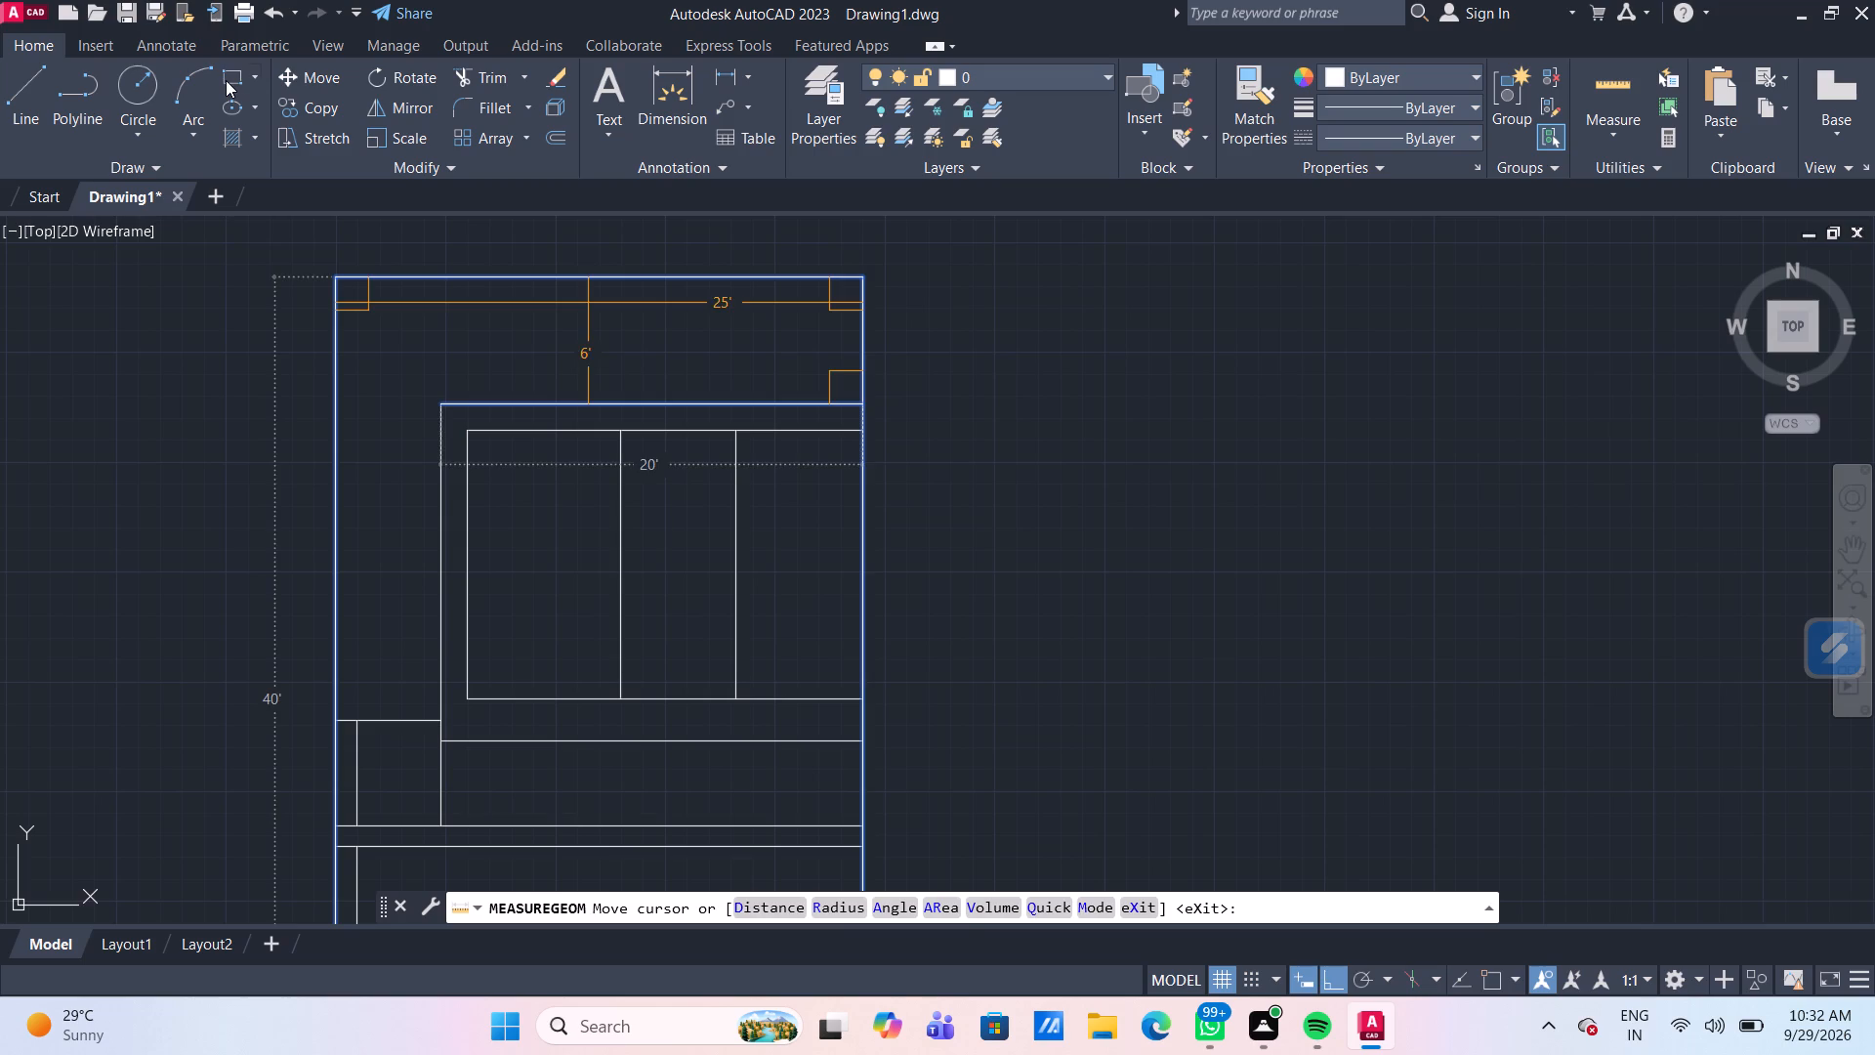
pyautogui.click(1081, 393)
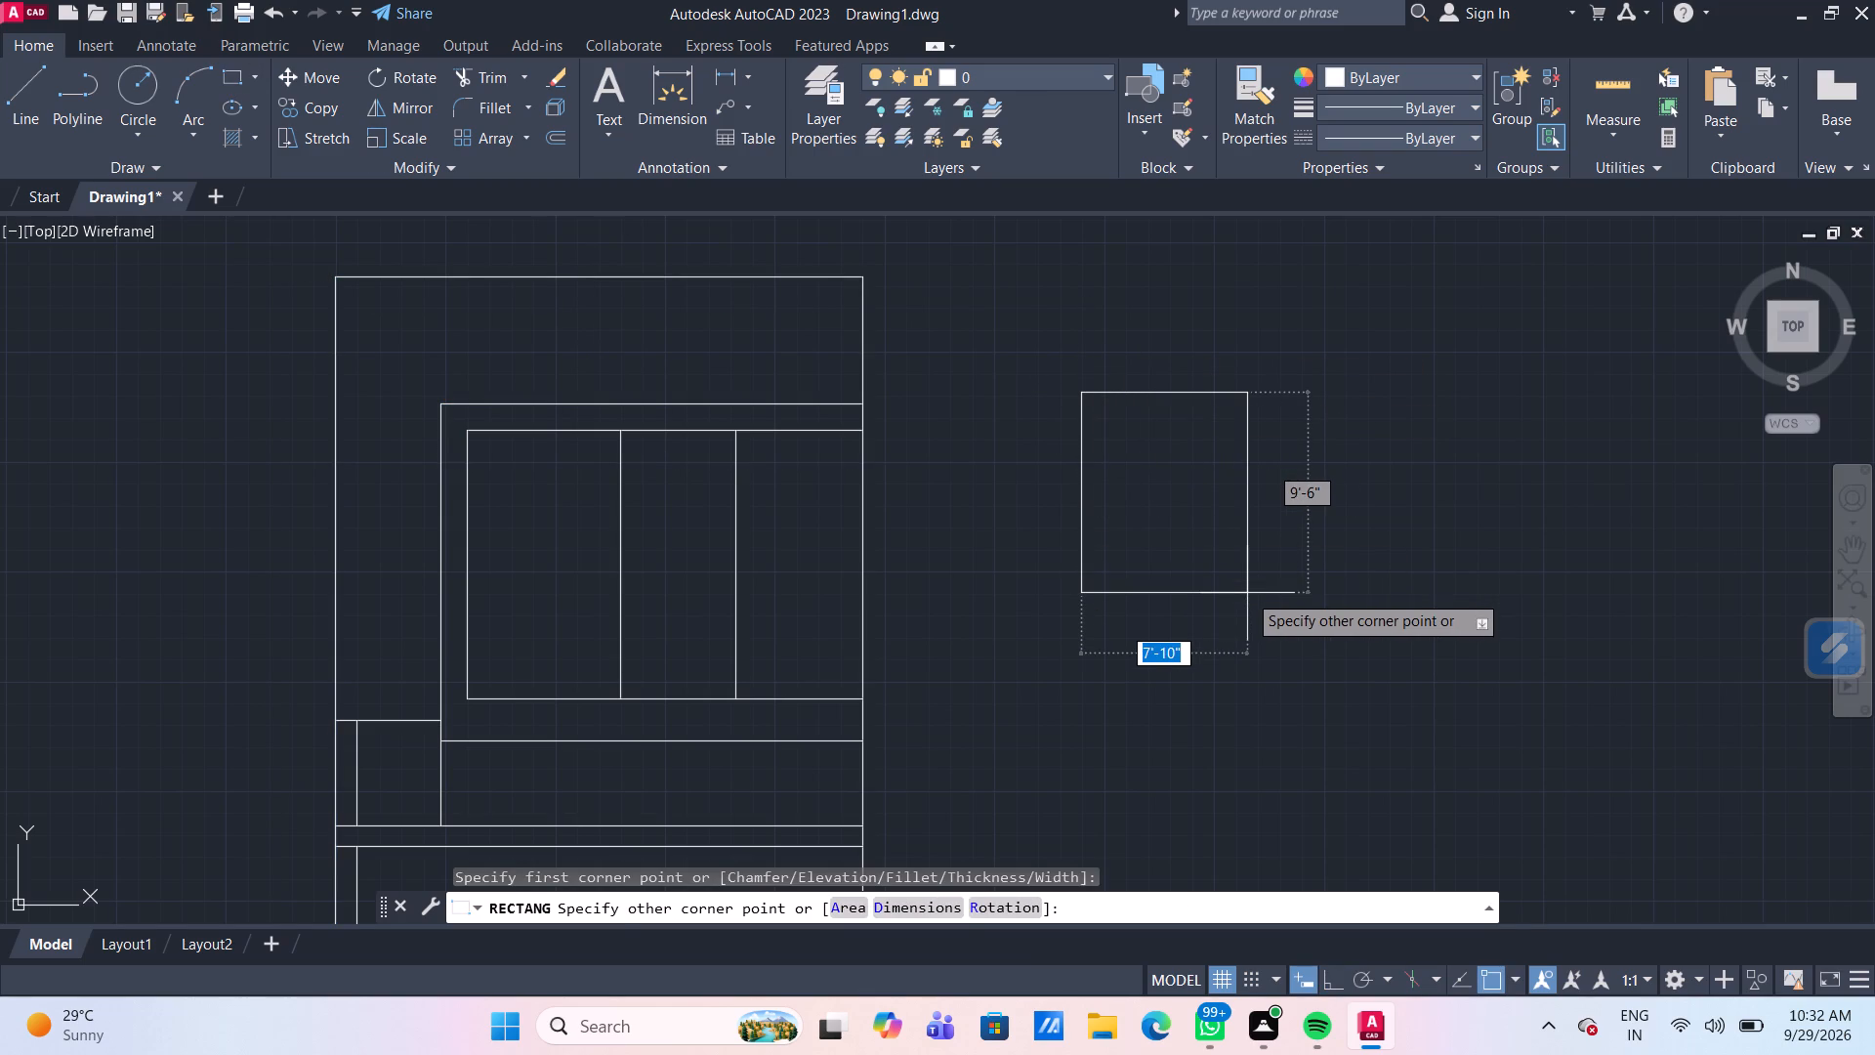
pyautogui.press('4')
pyautogui.press("'")
pyautogui.press('Tab')
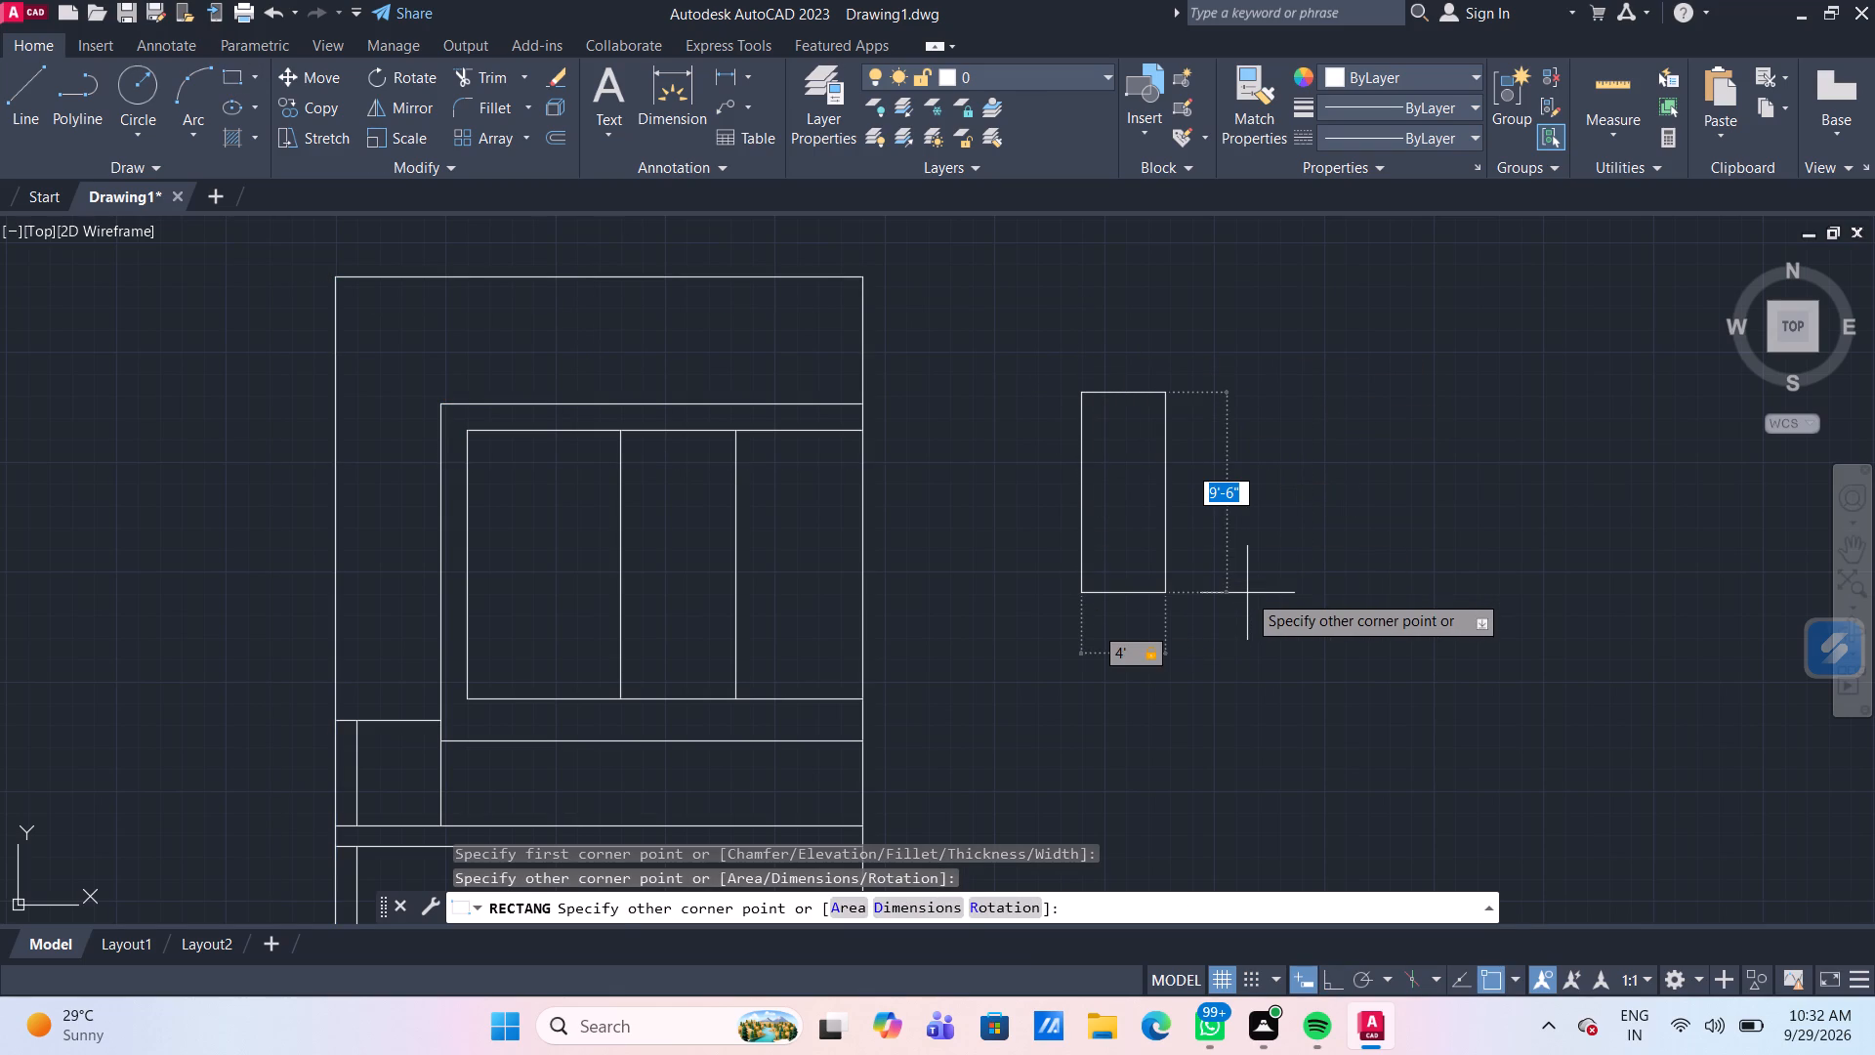
pyautogui.write("10'")
pyautogui.press('Return')
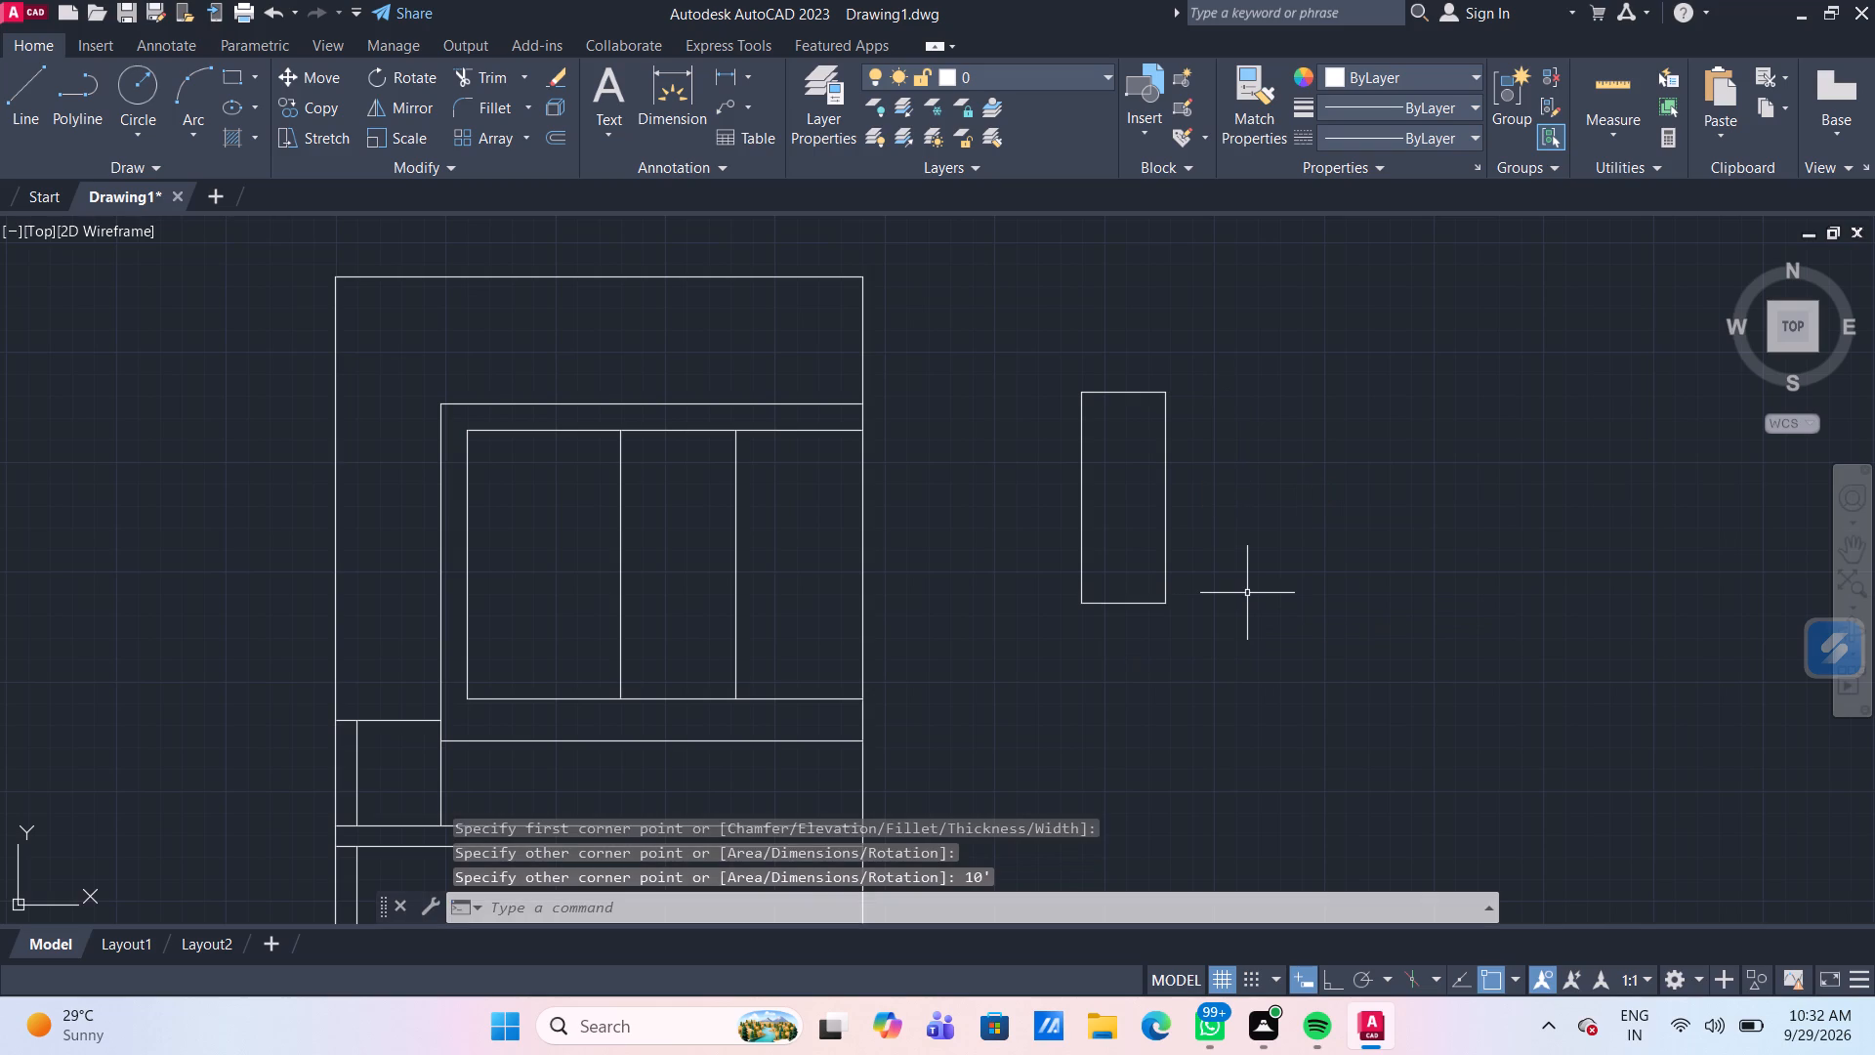
# Offset the new rectangle 6" inward and end the offset.
pyautogui.press('o')
pyautogui.press('Return')
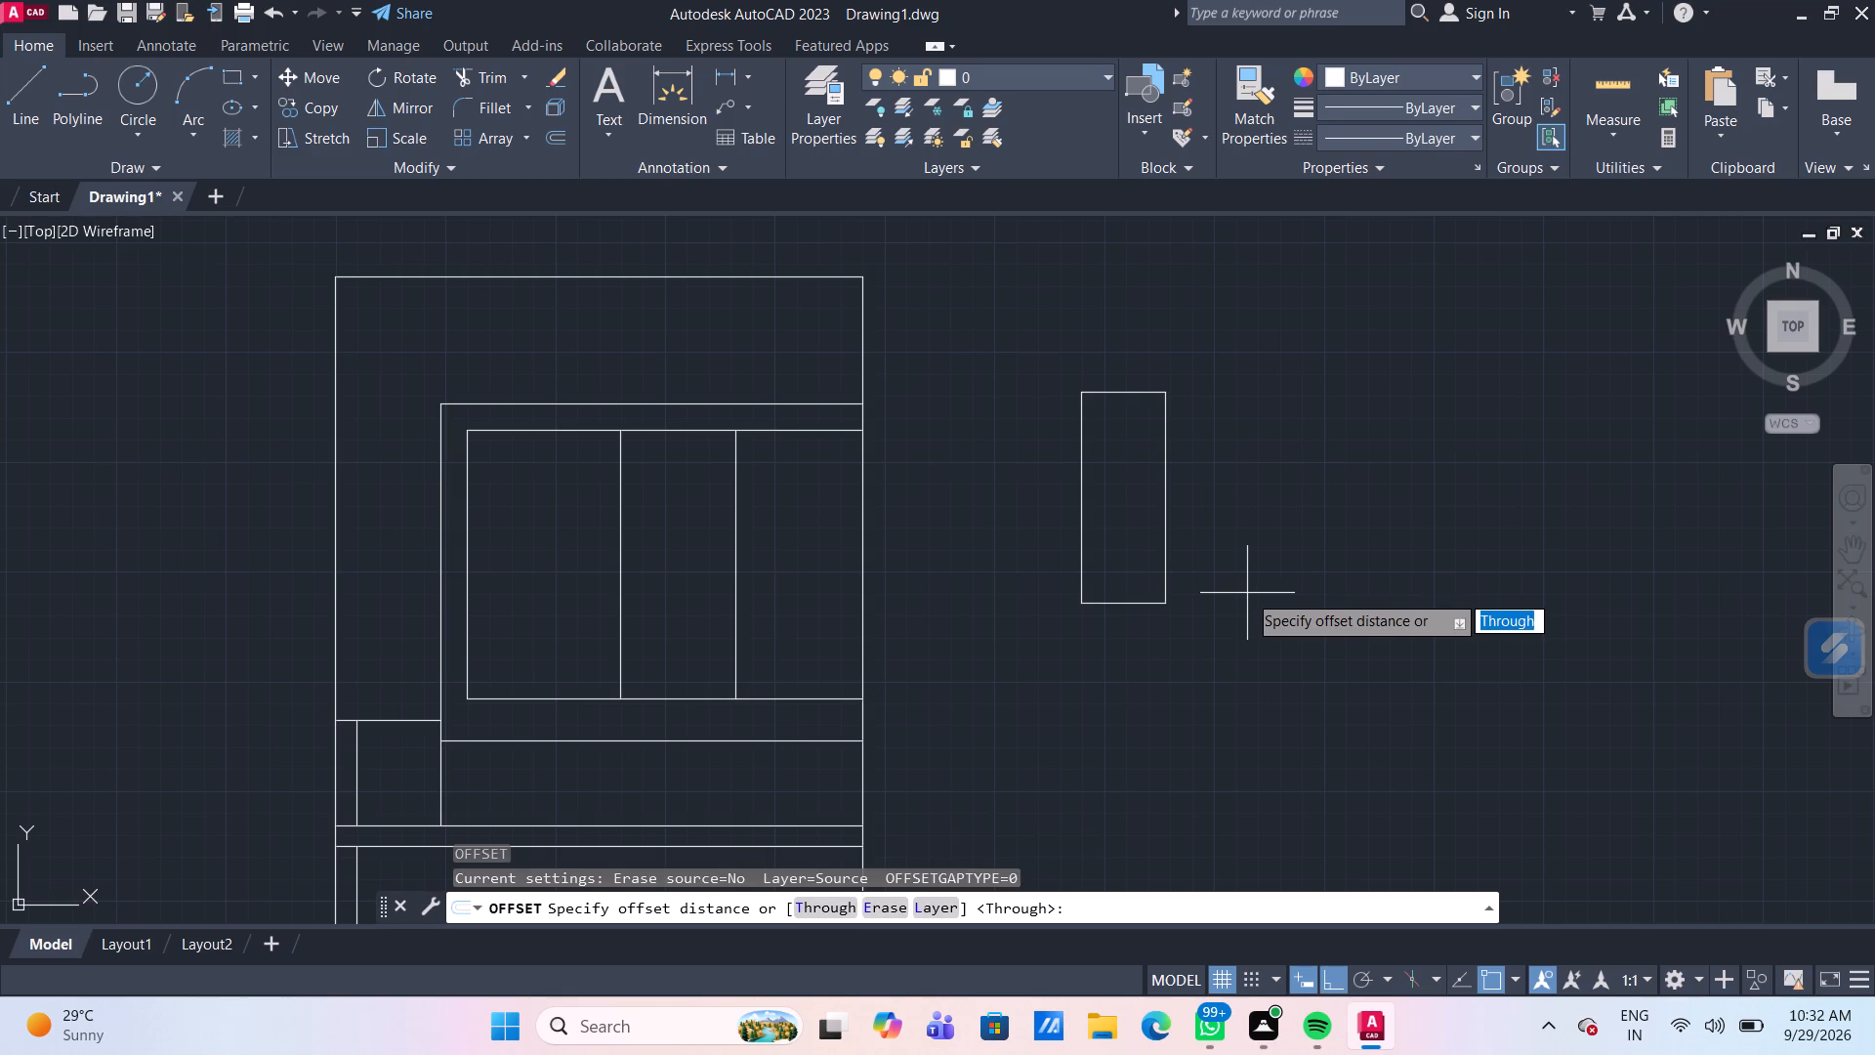
pyautogui.press('Return')
pyautogui.click(1127, 394)
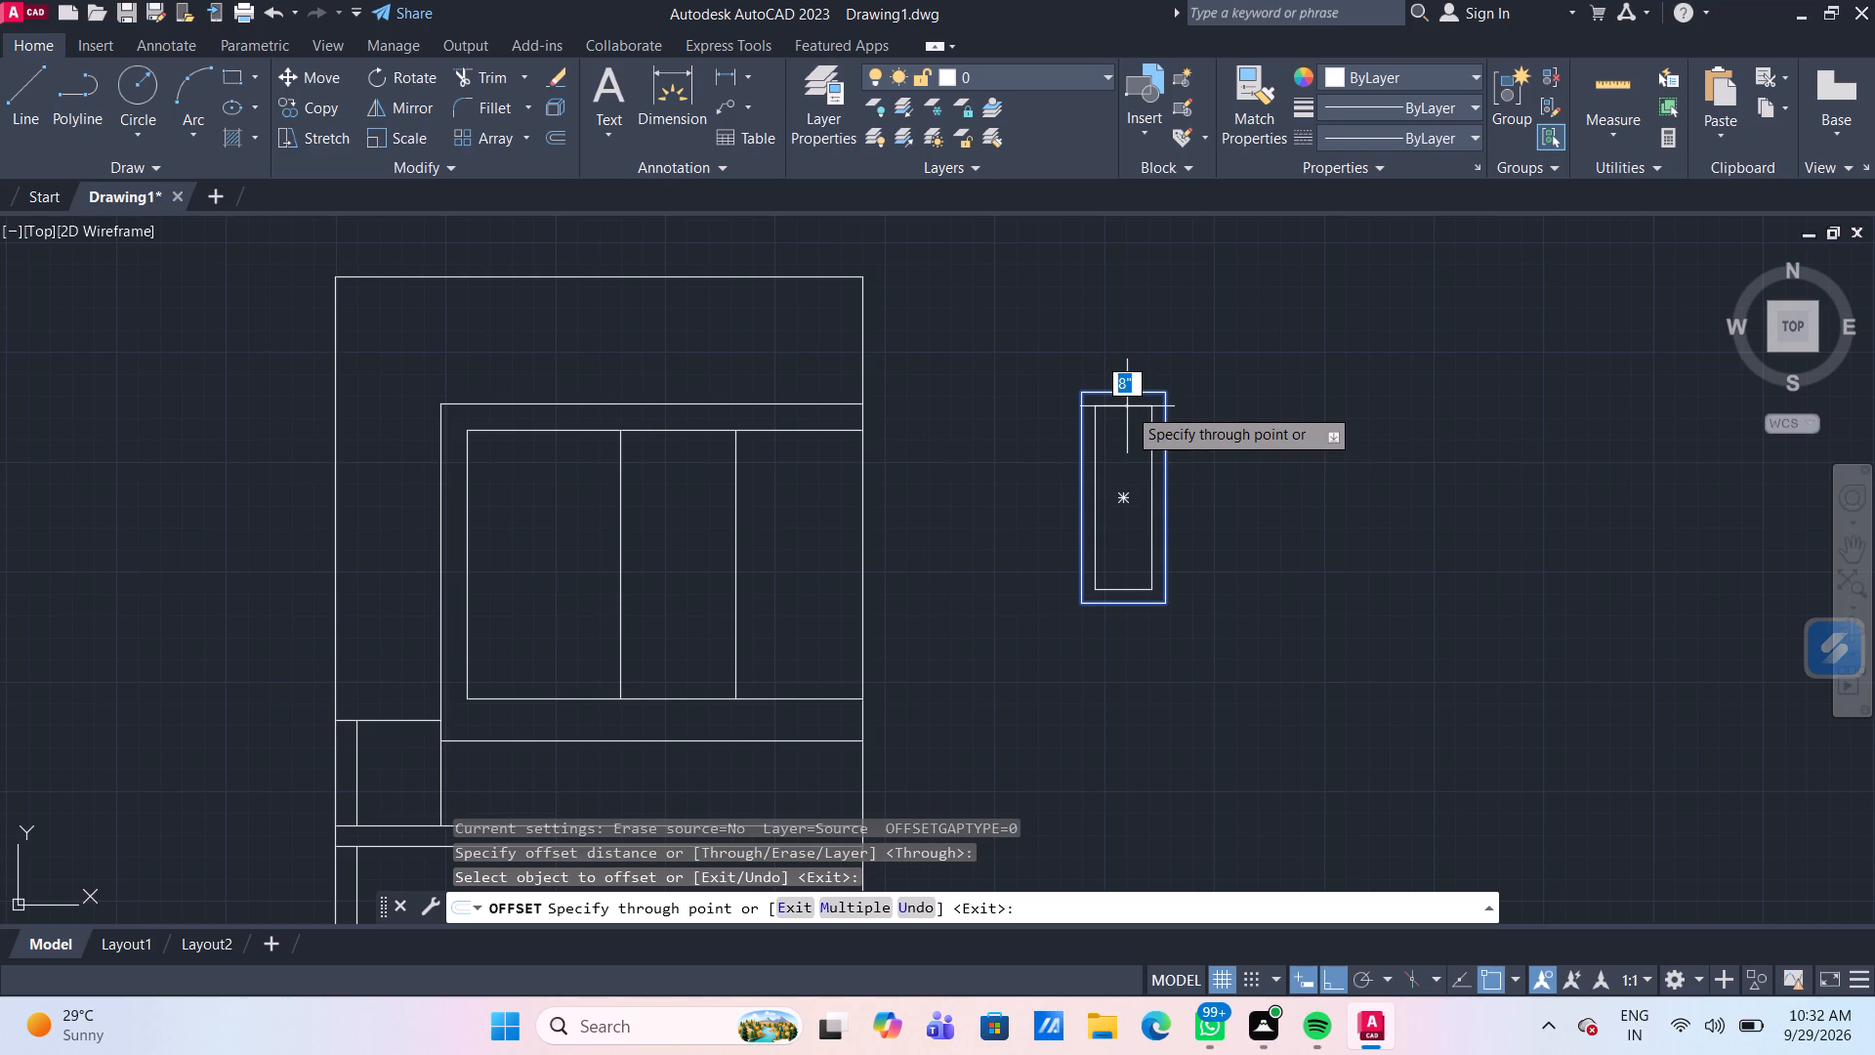
pyautogui.write('6"')
pyautogui.press('Return')
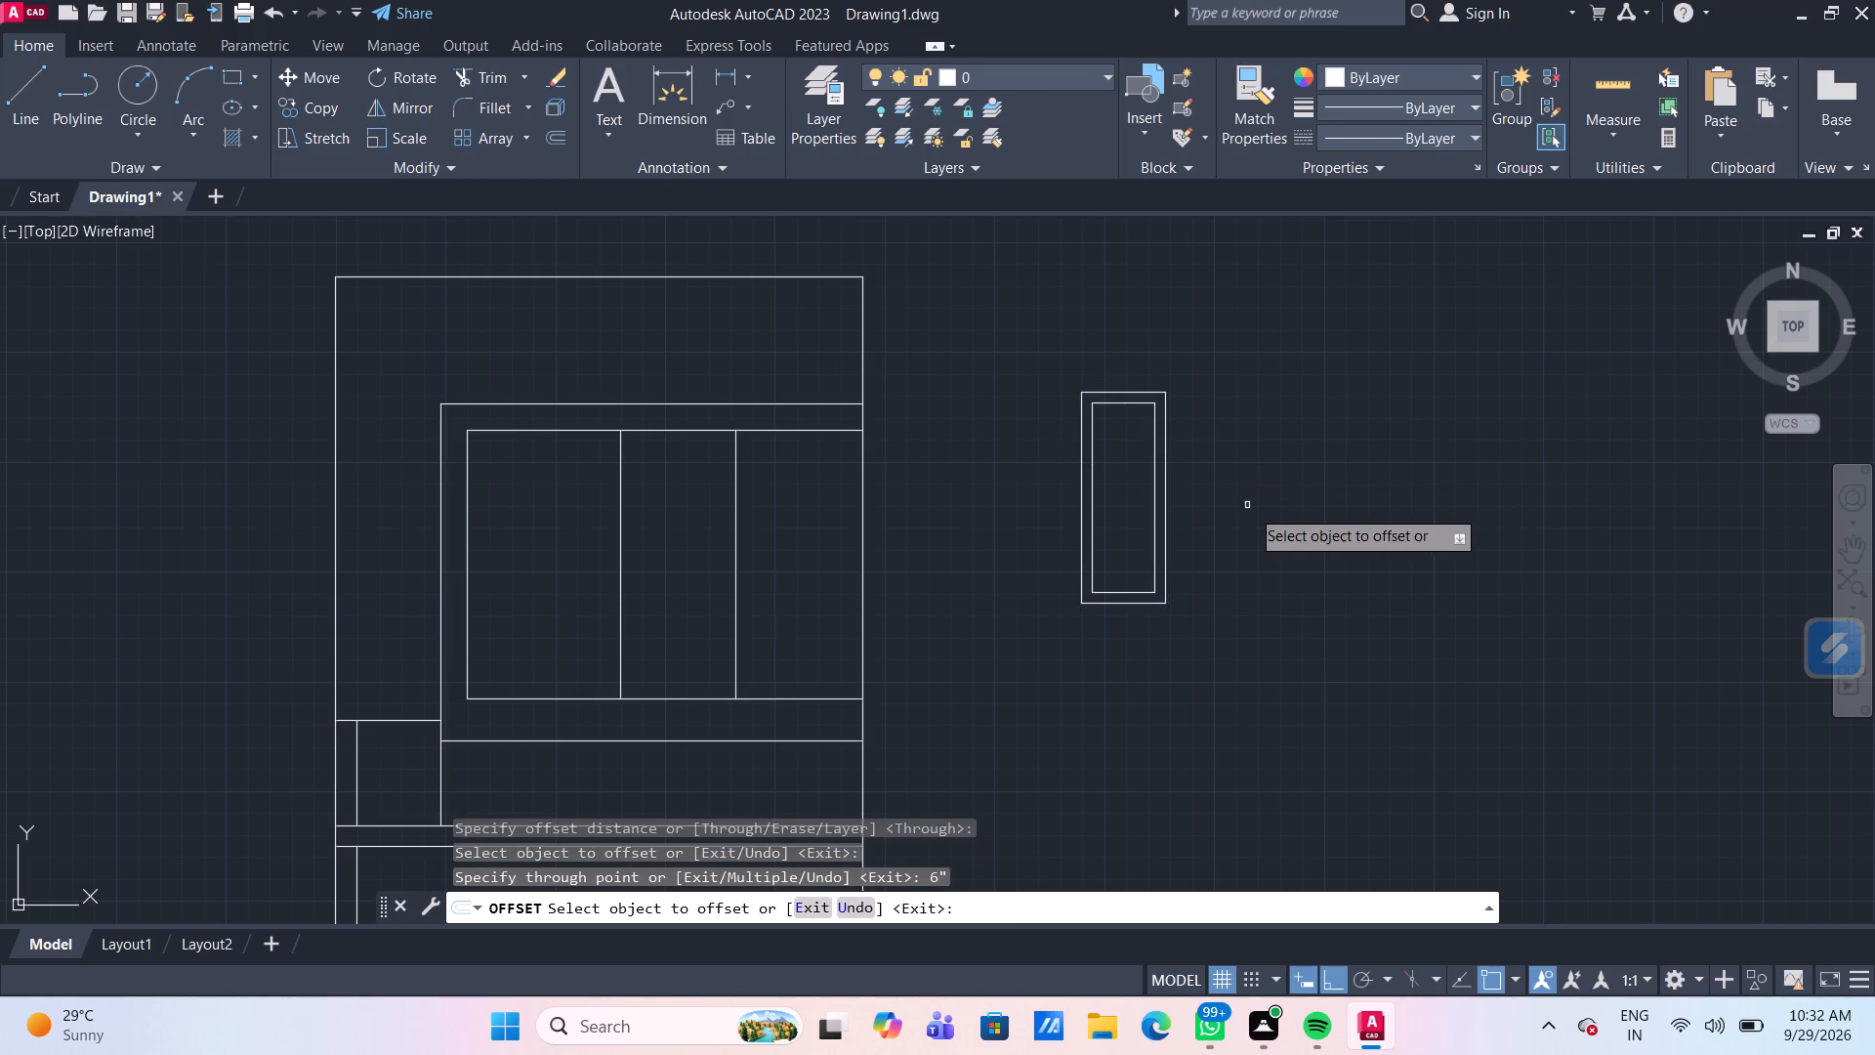
pyautogui.press('Escape')
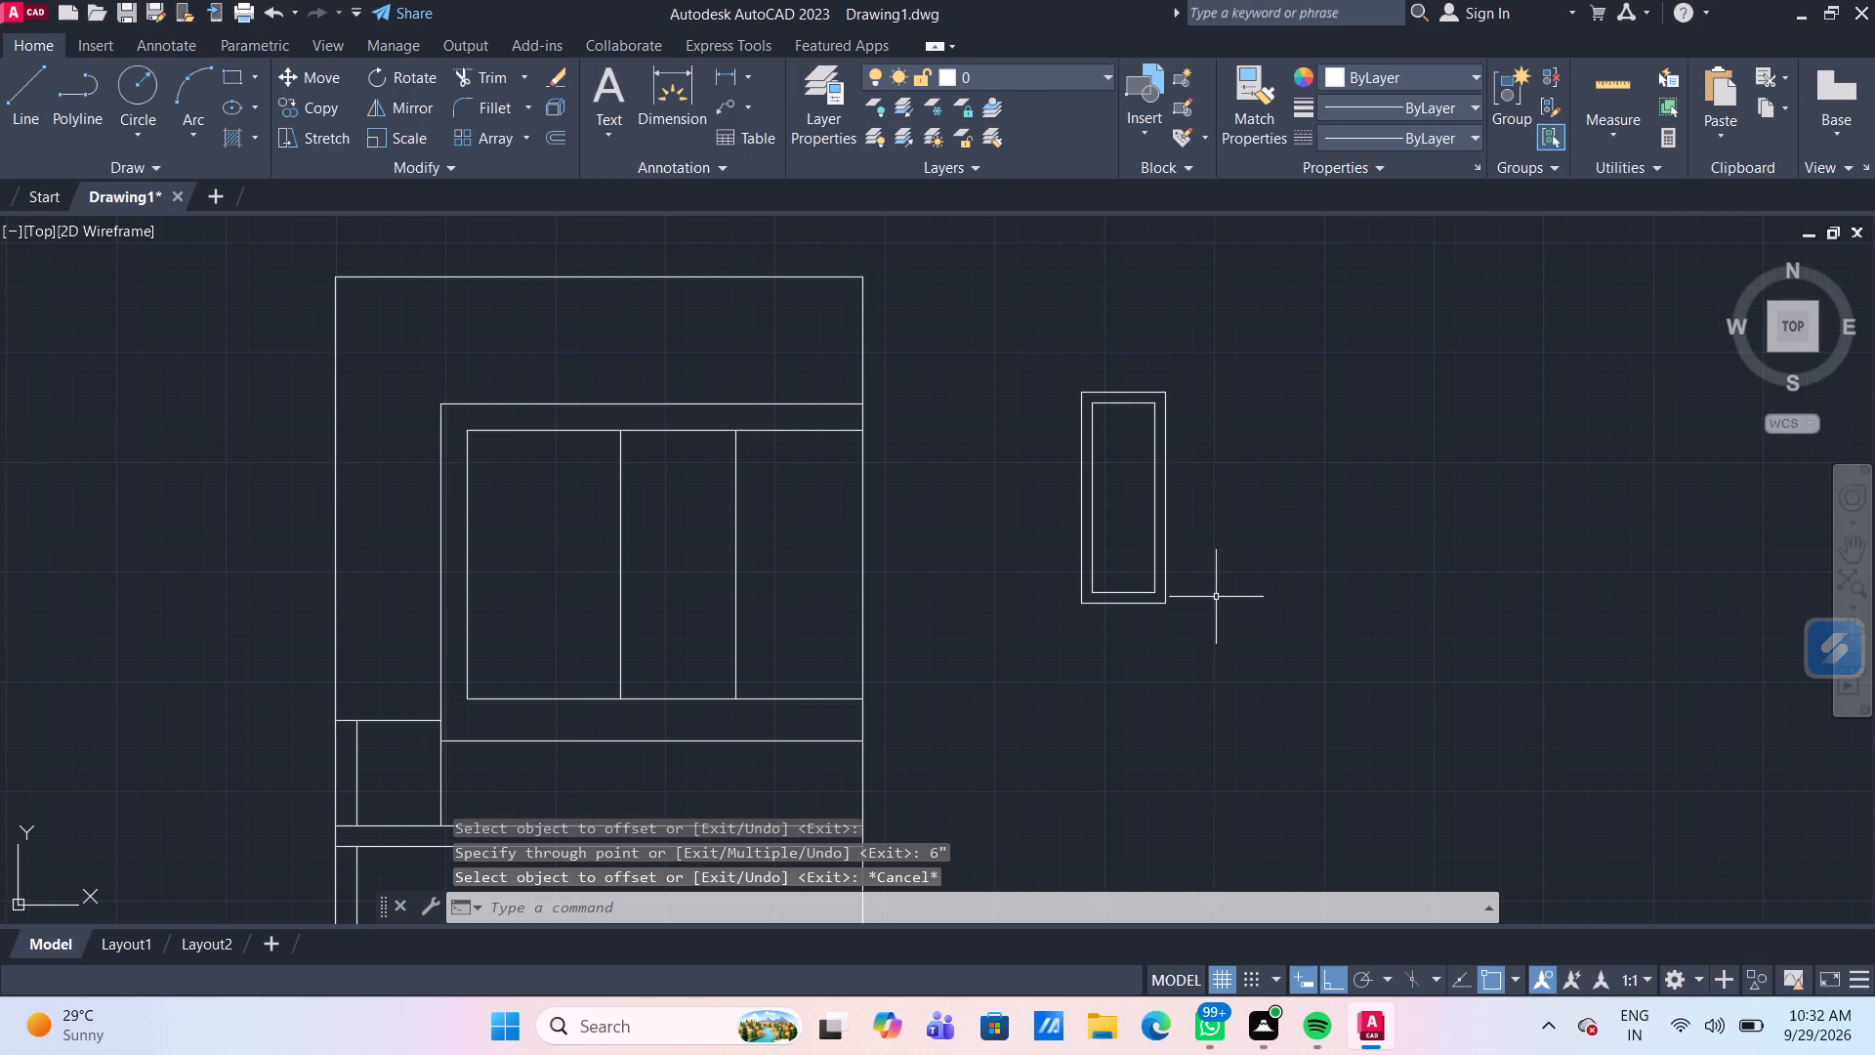
# Draw two short horizontal lines joining the inner rectangle's bottom corners to the sides of the outer rectangle.
pyautogui.scroll(1, 1215, 592)
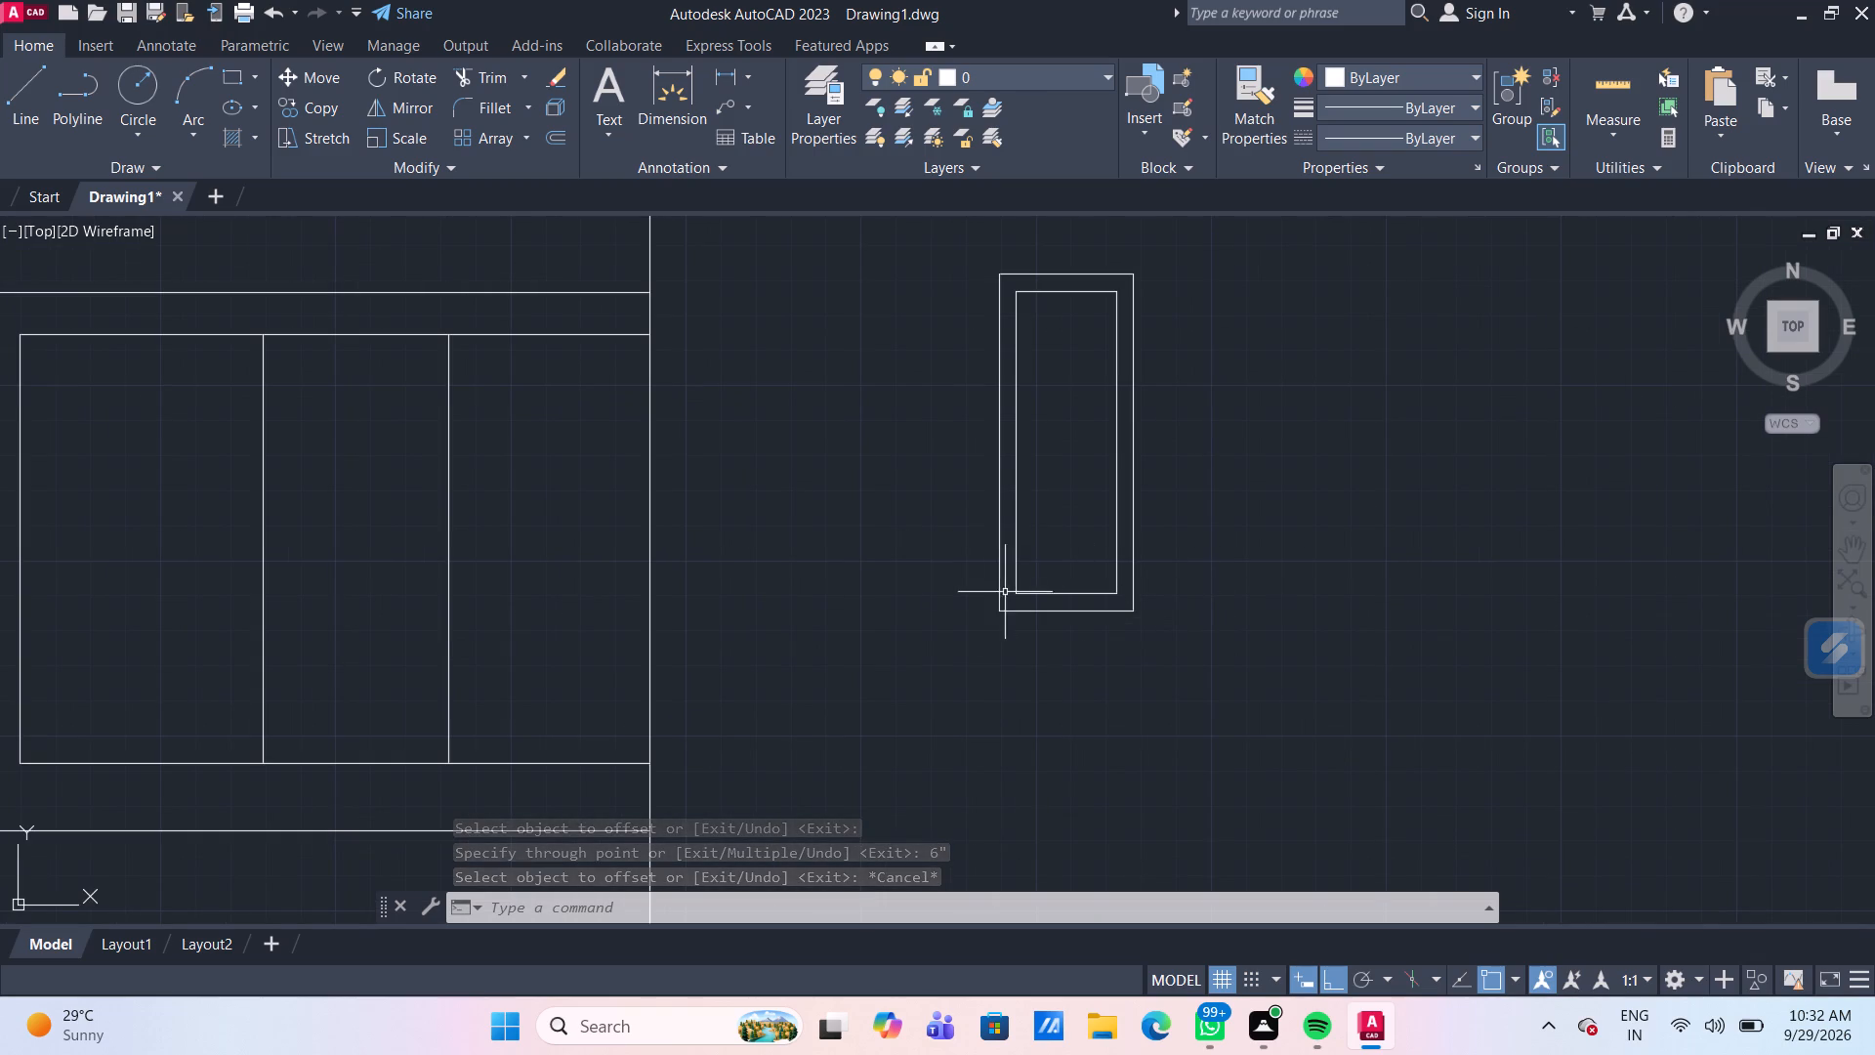
pyautogui.click(21, 109)
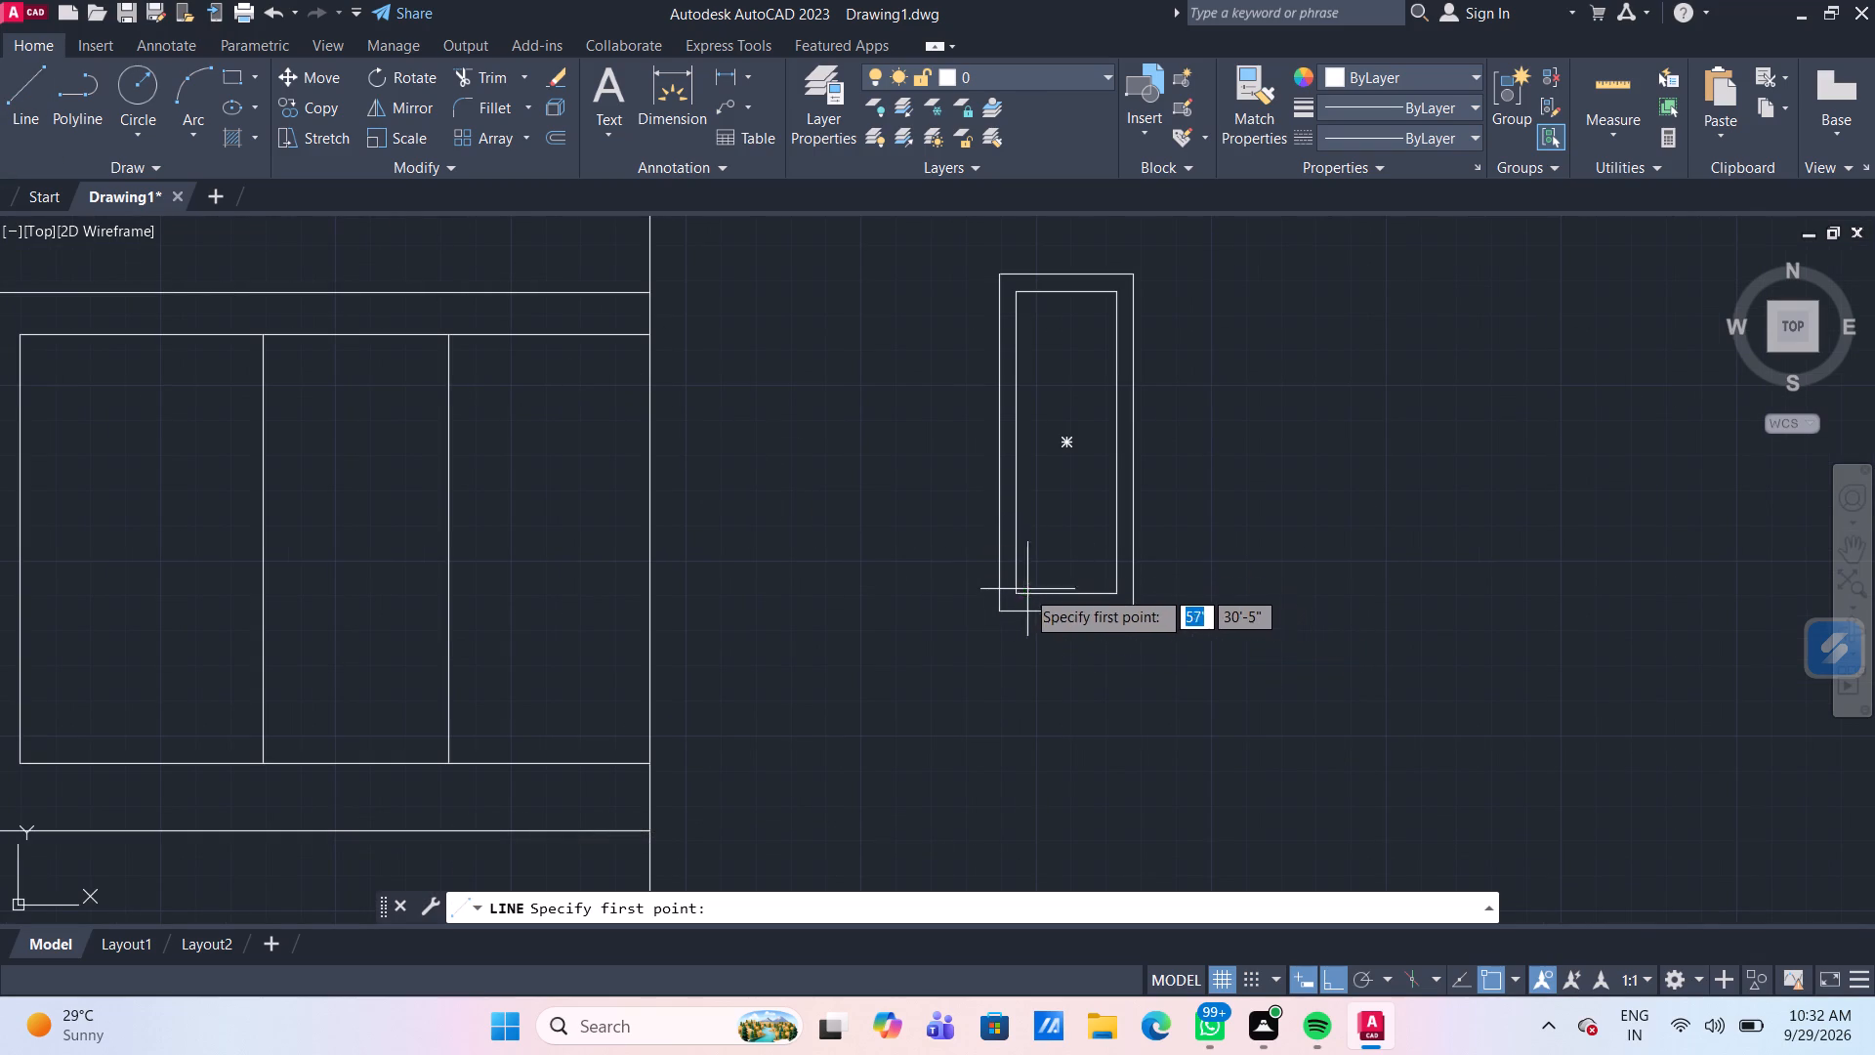
pyautogui.click(1015, 589)
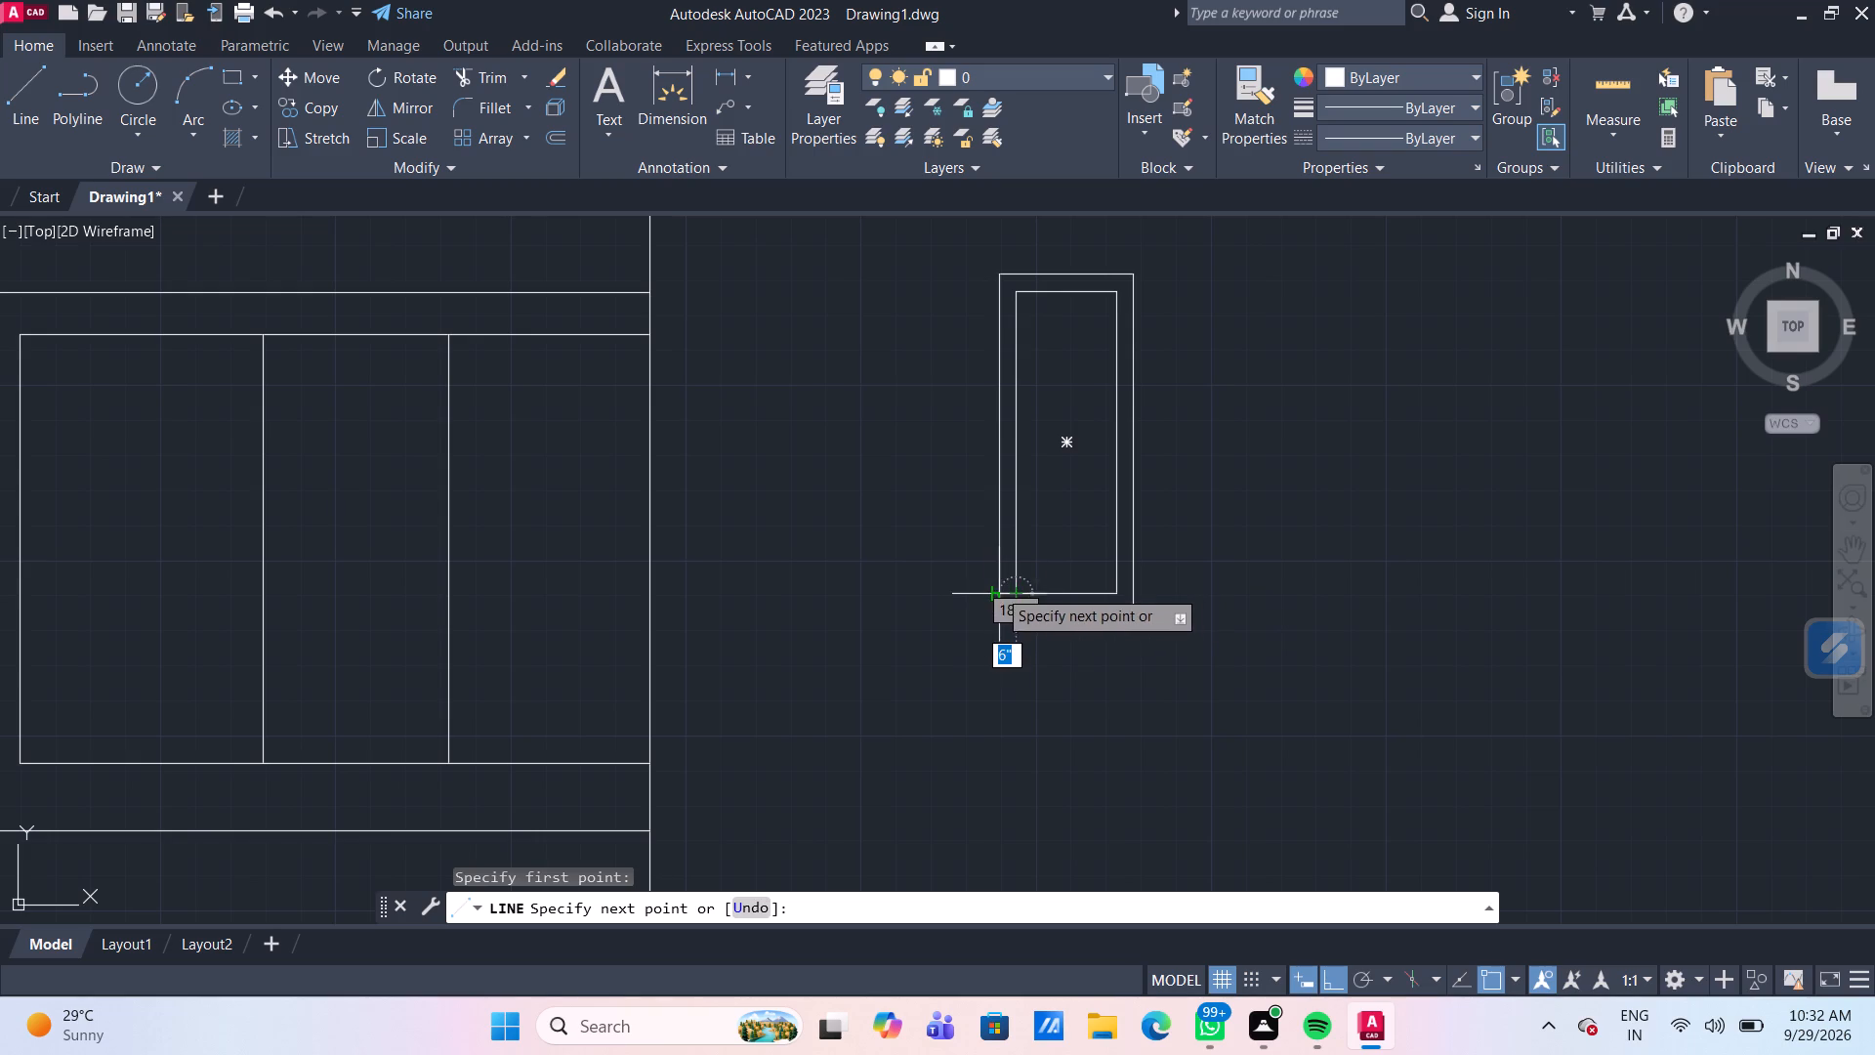
pyautogui.click(1004, 590)
pyautogui.press('Return')
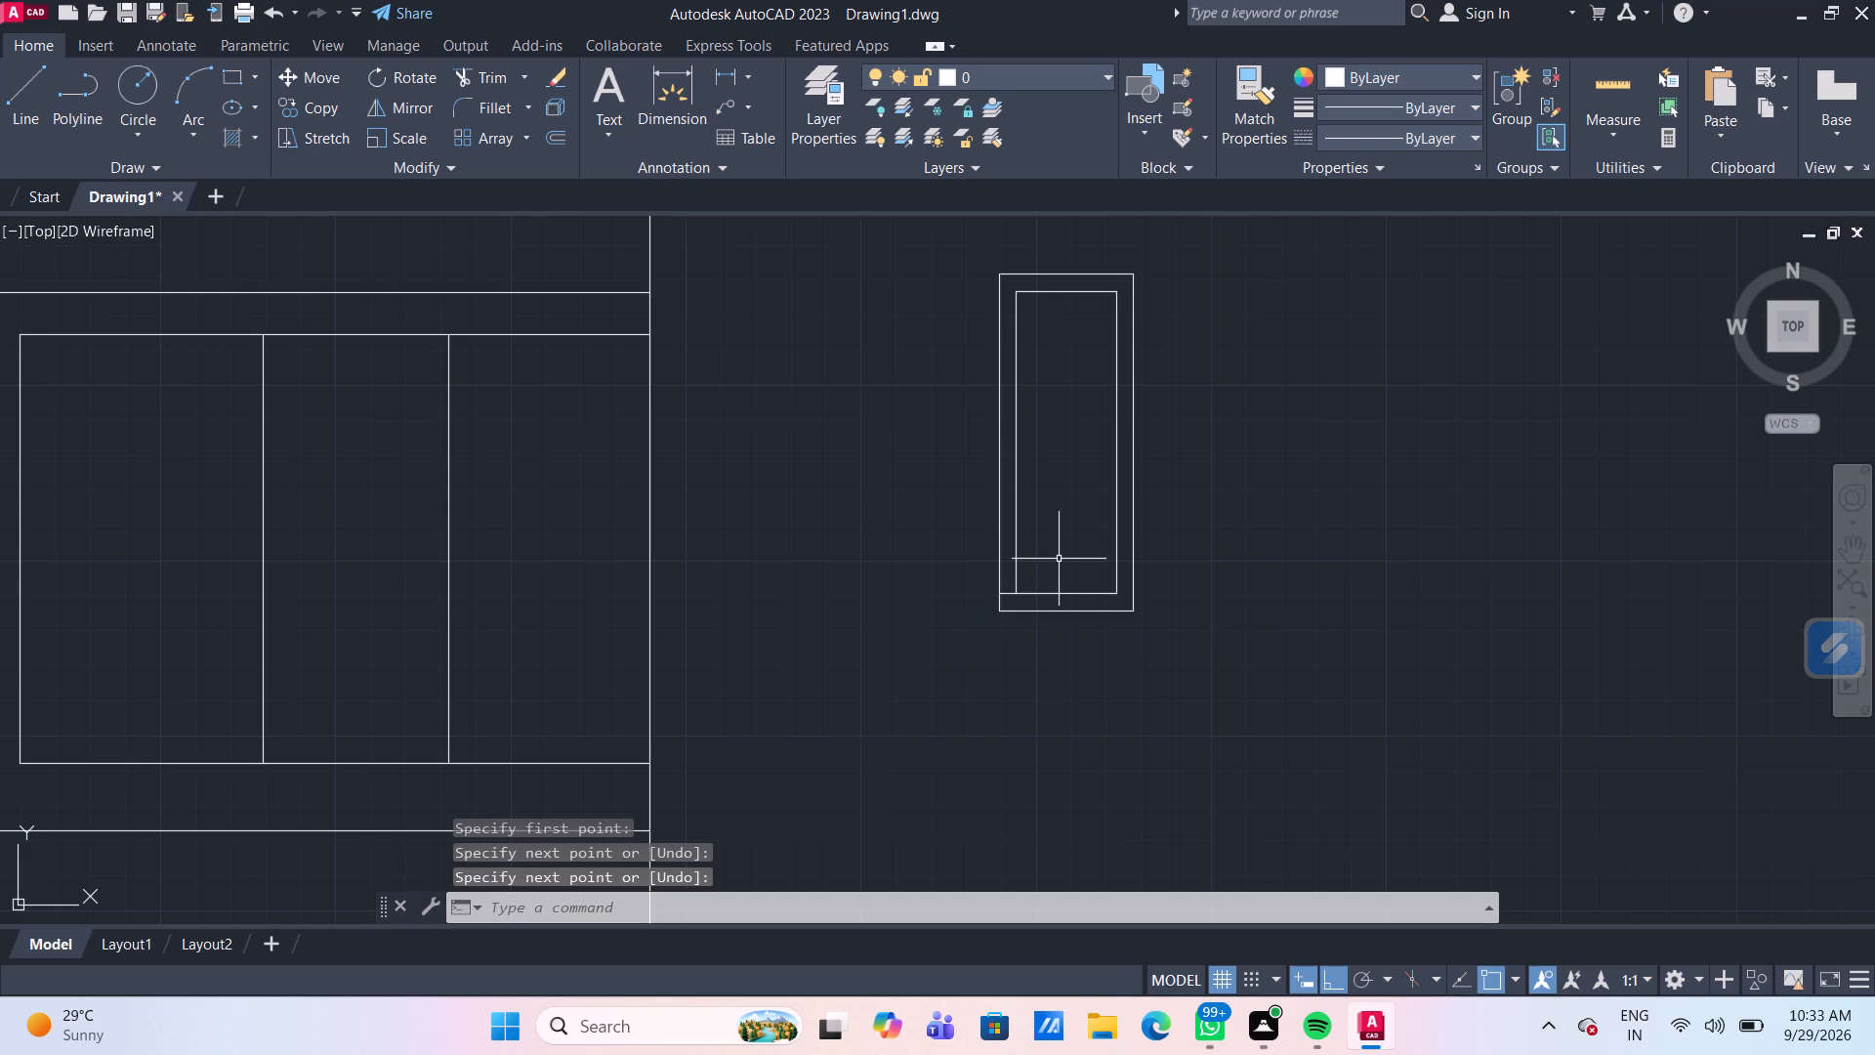
pyautogui.press('l')
pyautogui.press('Return')
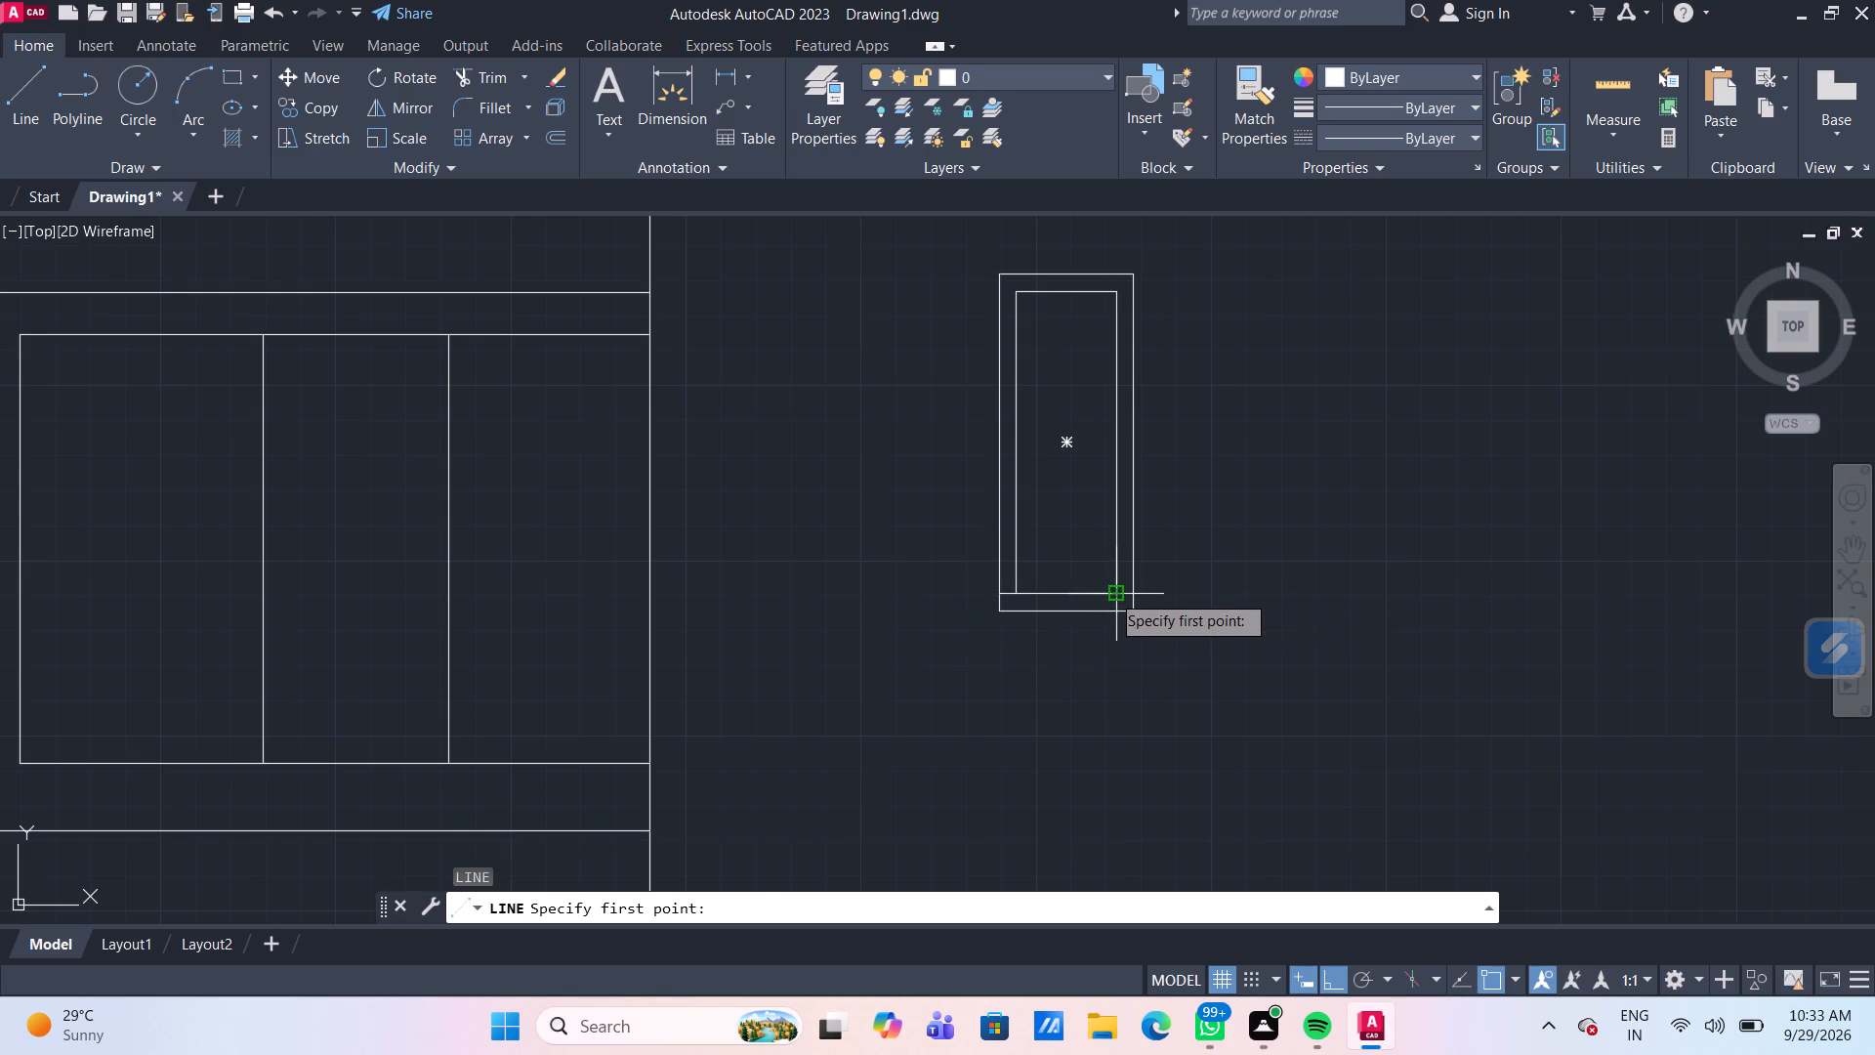
pyautogui.click(1110, 593)
pyautogui.click(1134, 594)
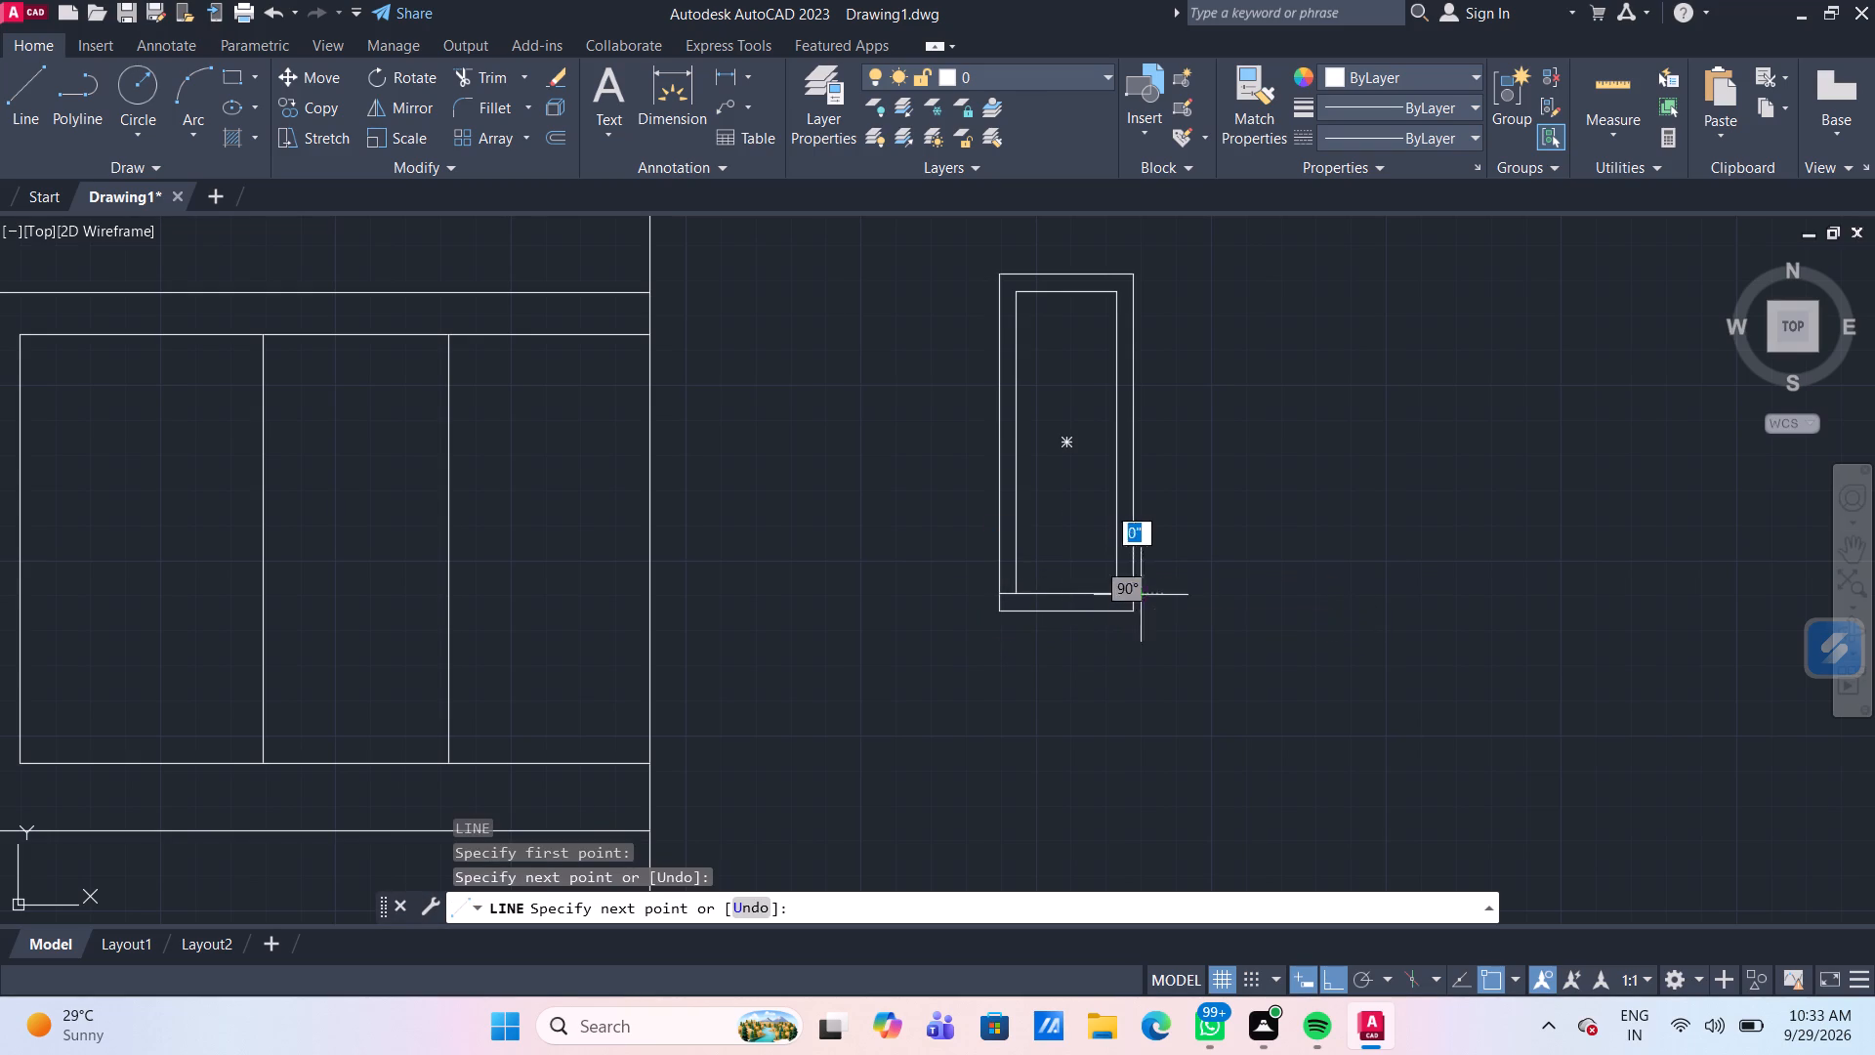
pyautogui.press('Return')
# Trim the outer rectangle's lower ends, both bottom edges and the short connecting lines, leaving a double-line frame open at the bottom.
pyautogui.write('TR')
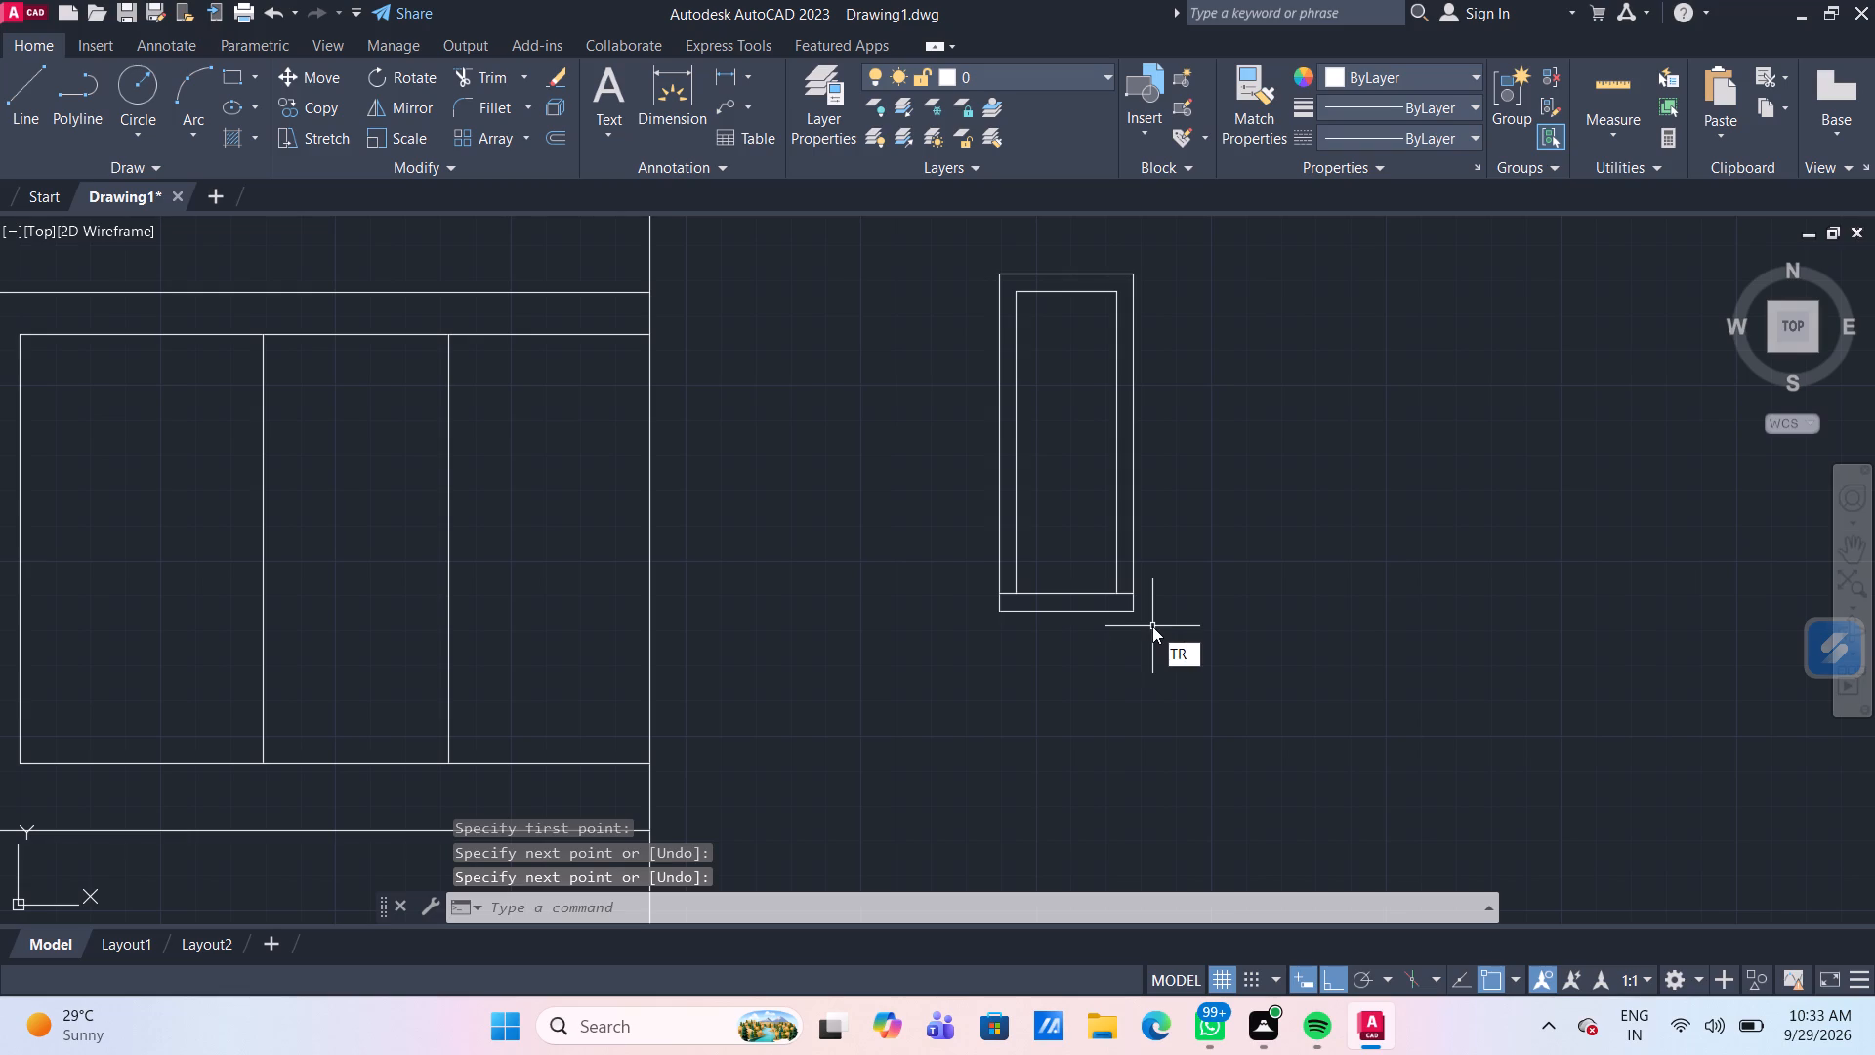
pyautogui.press('Return')
pyautogui.click(1001, 604)
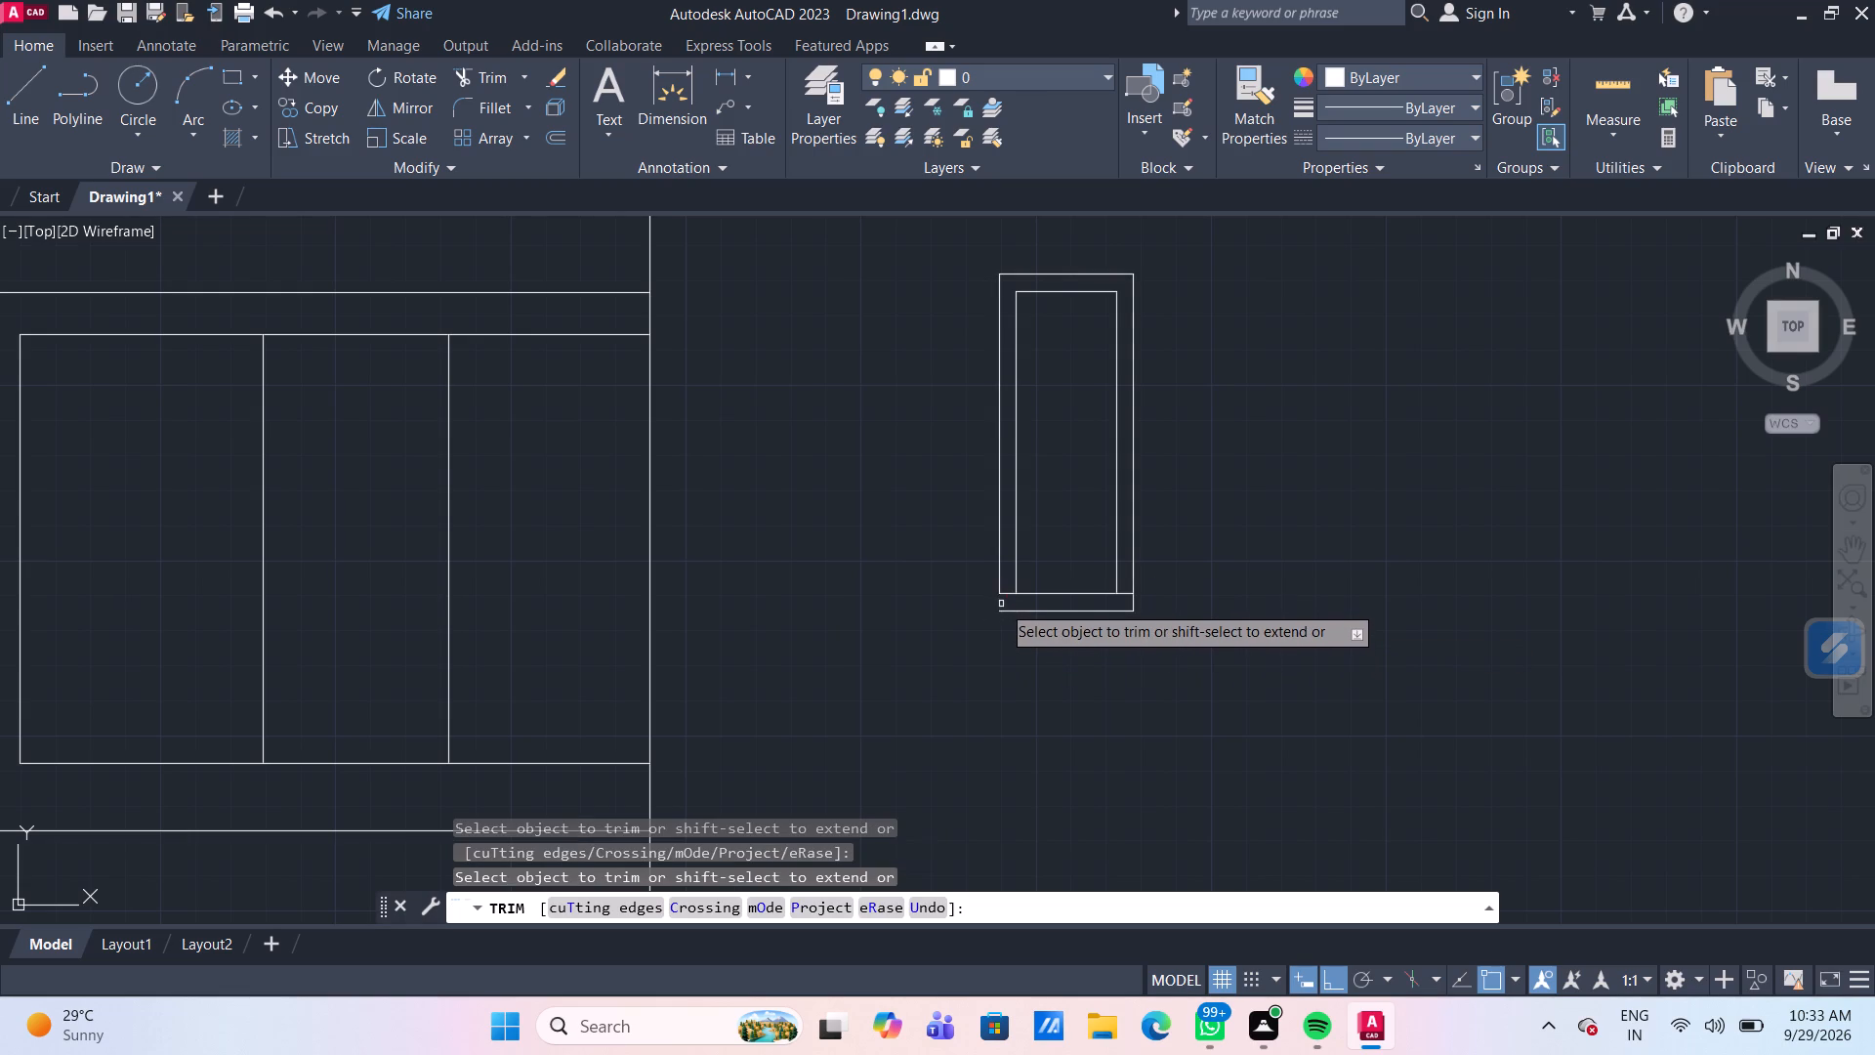
pyautogui.click(1135, 606)
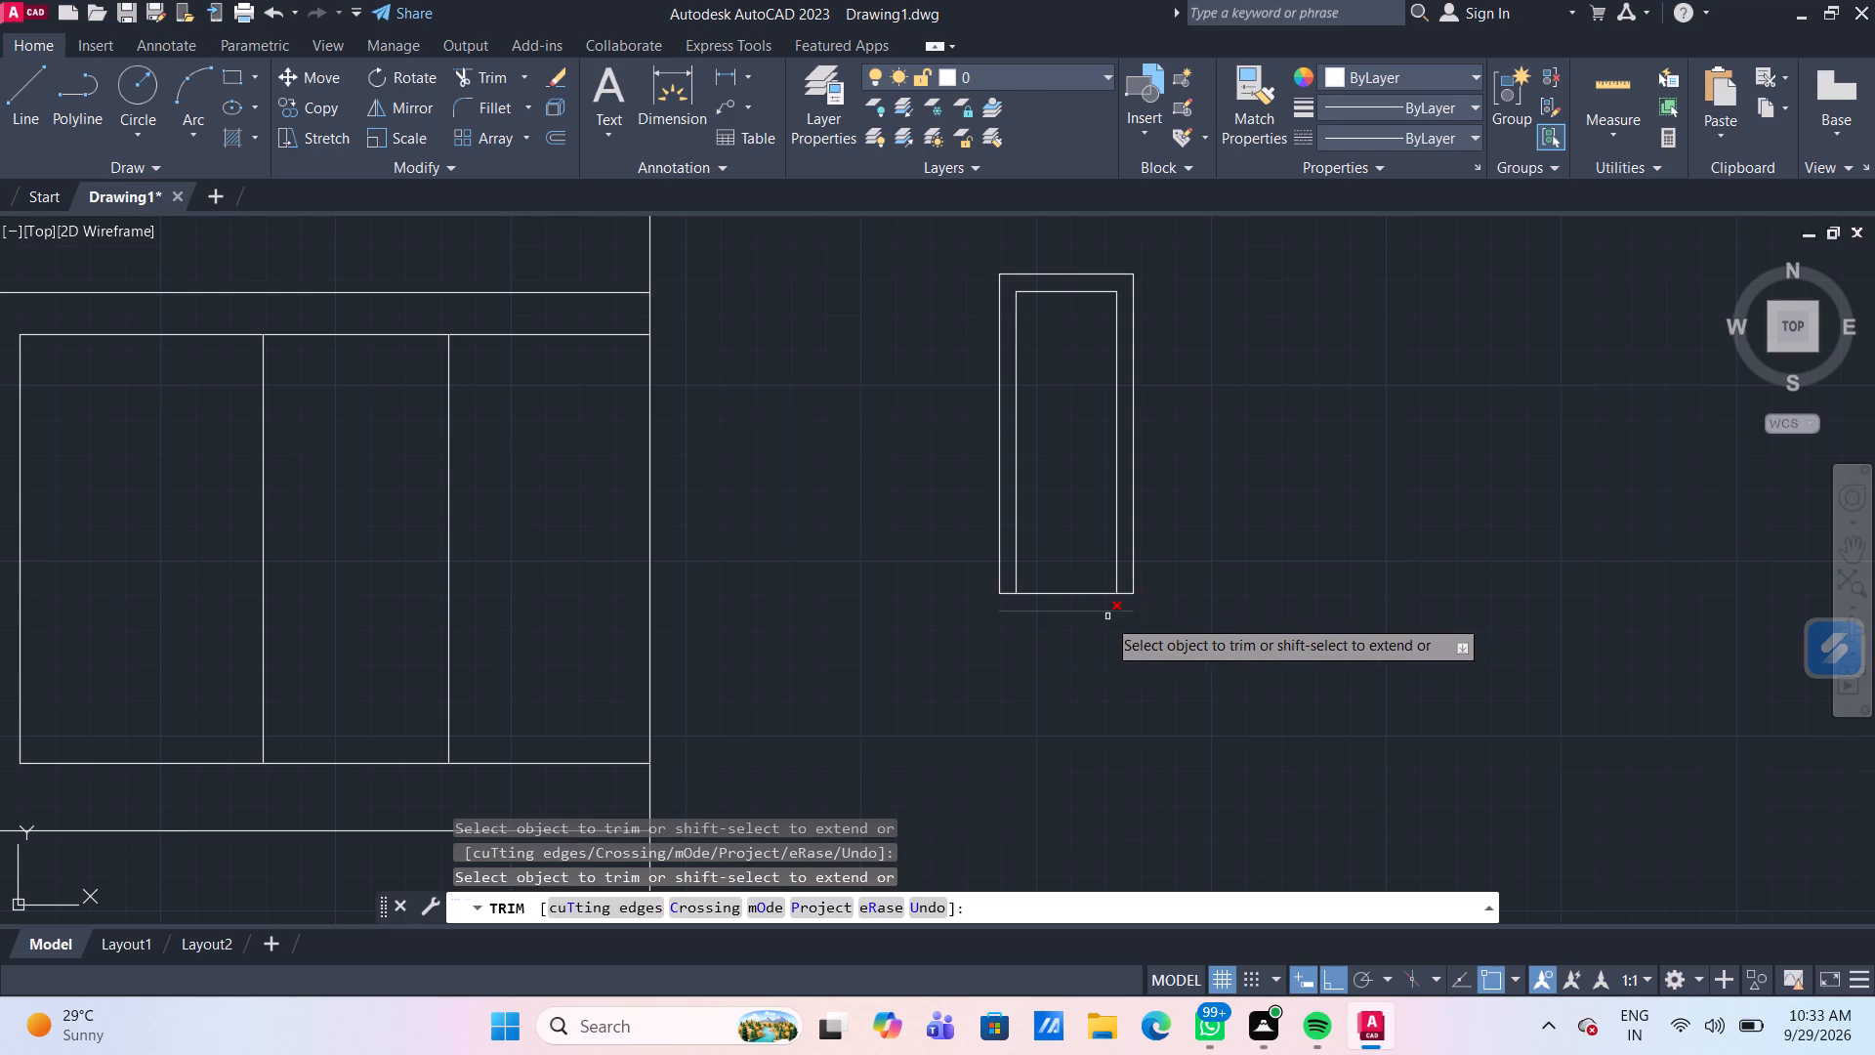
pyautogui.click(1097, 612)
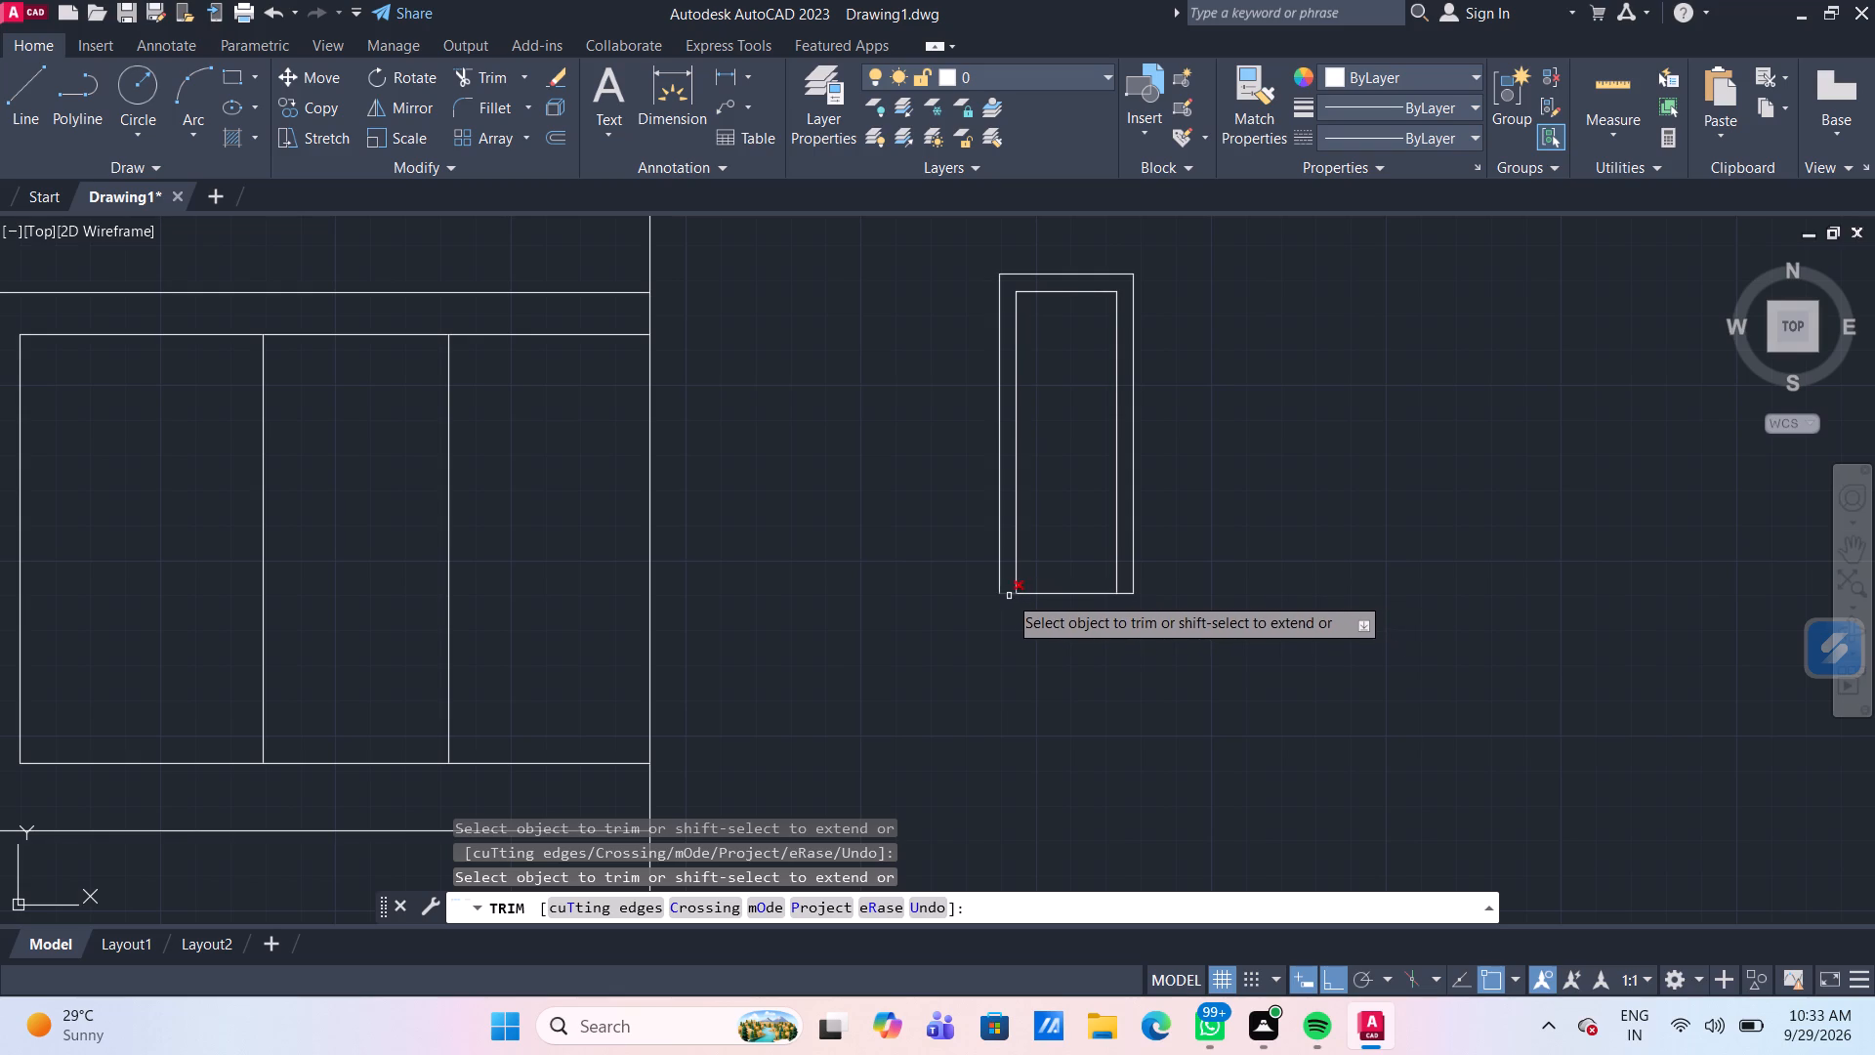
pyautogui.click(1006, 594)
pyautogui.click(1055, 596)
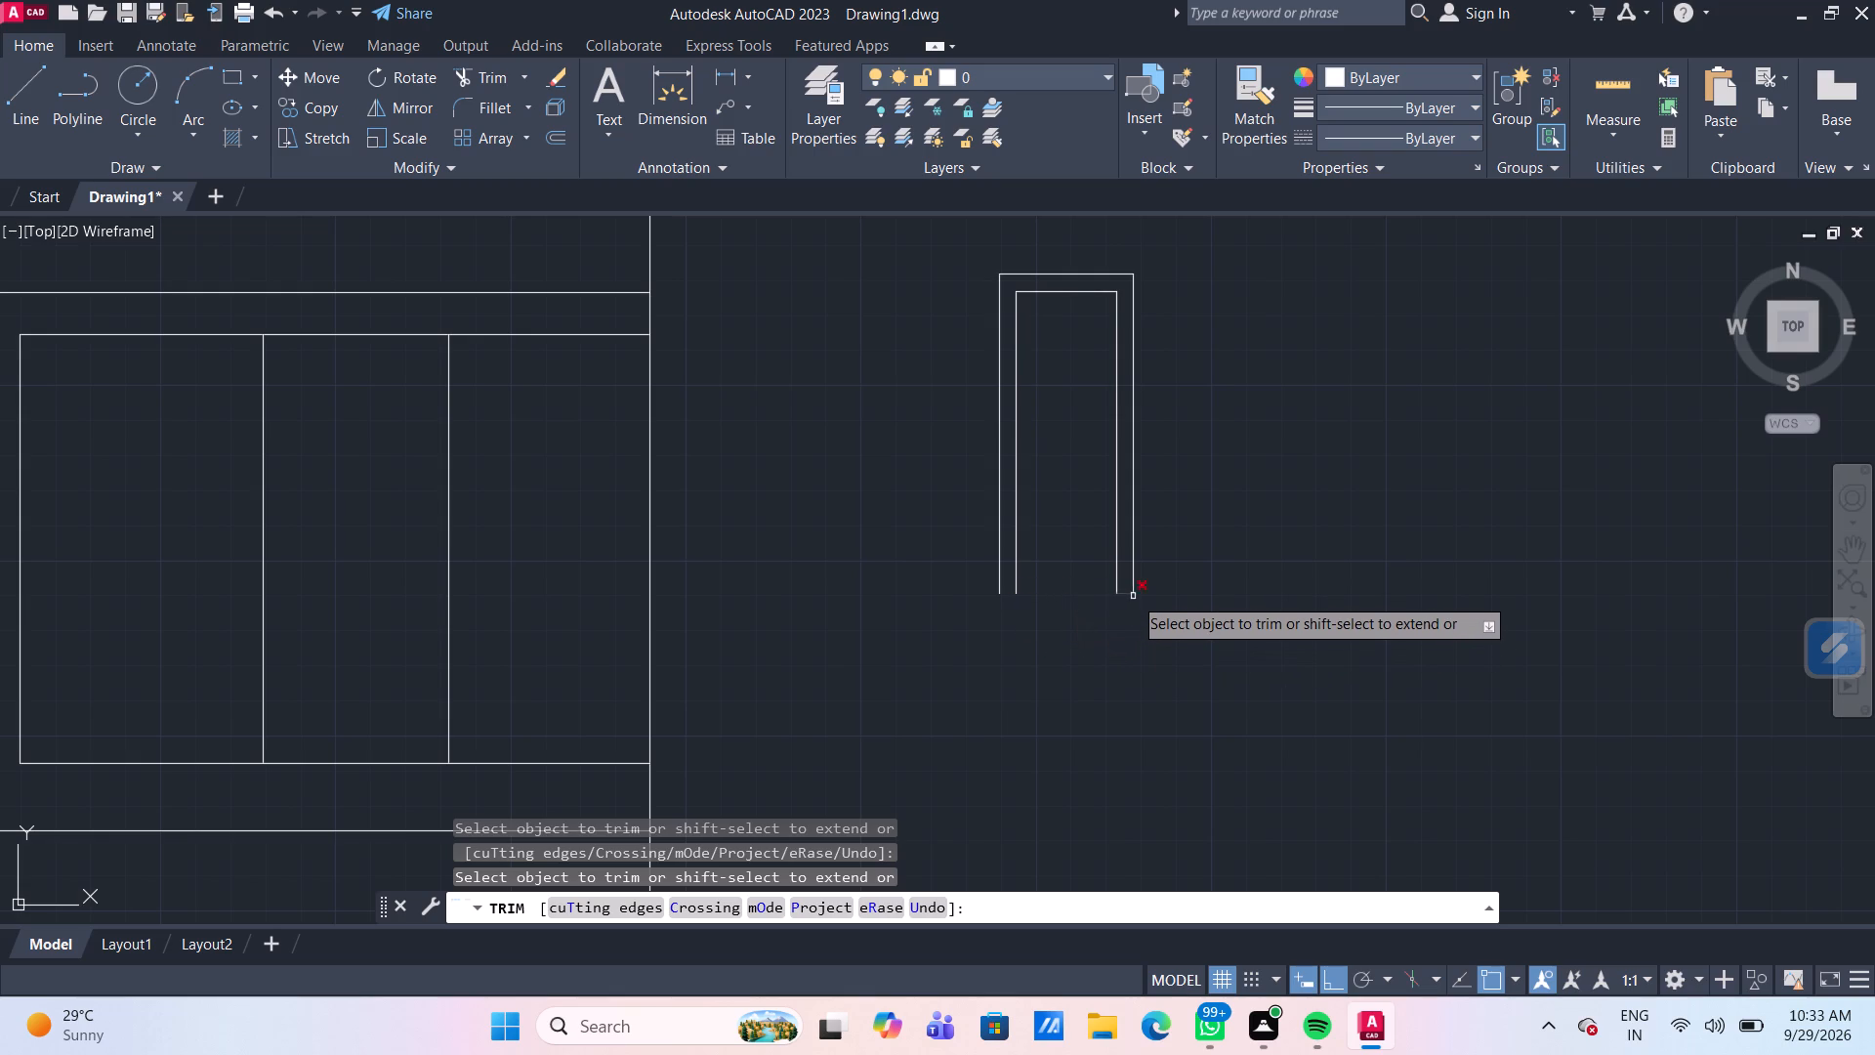
pyautogui.click(1128, 594)
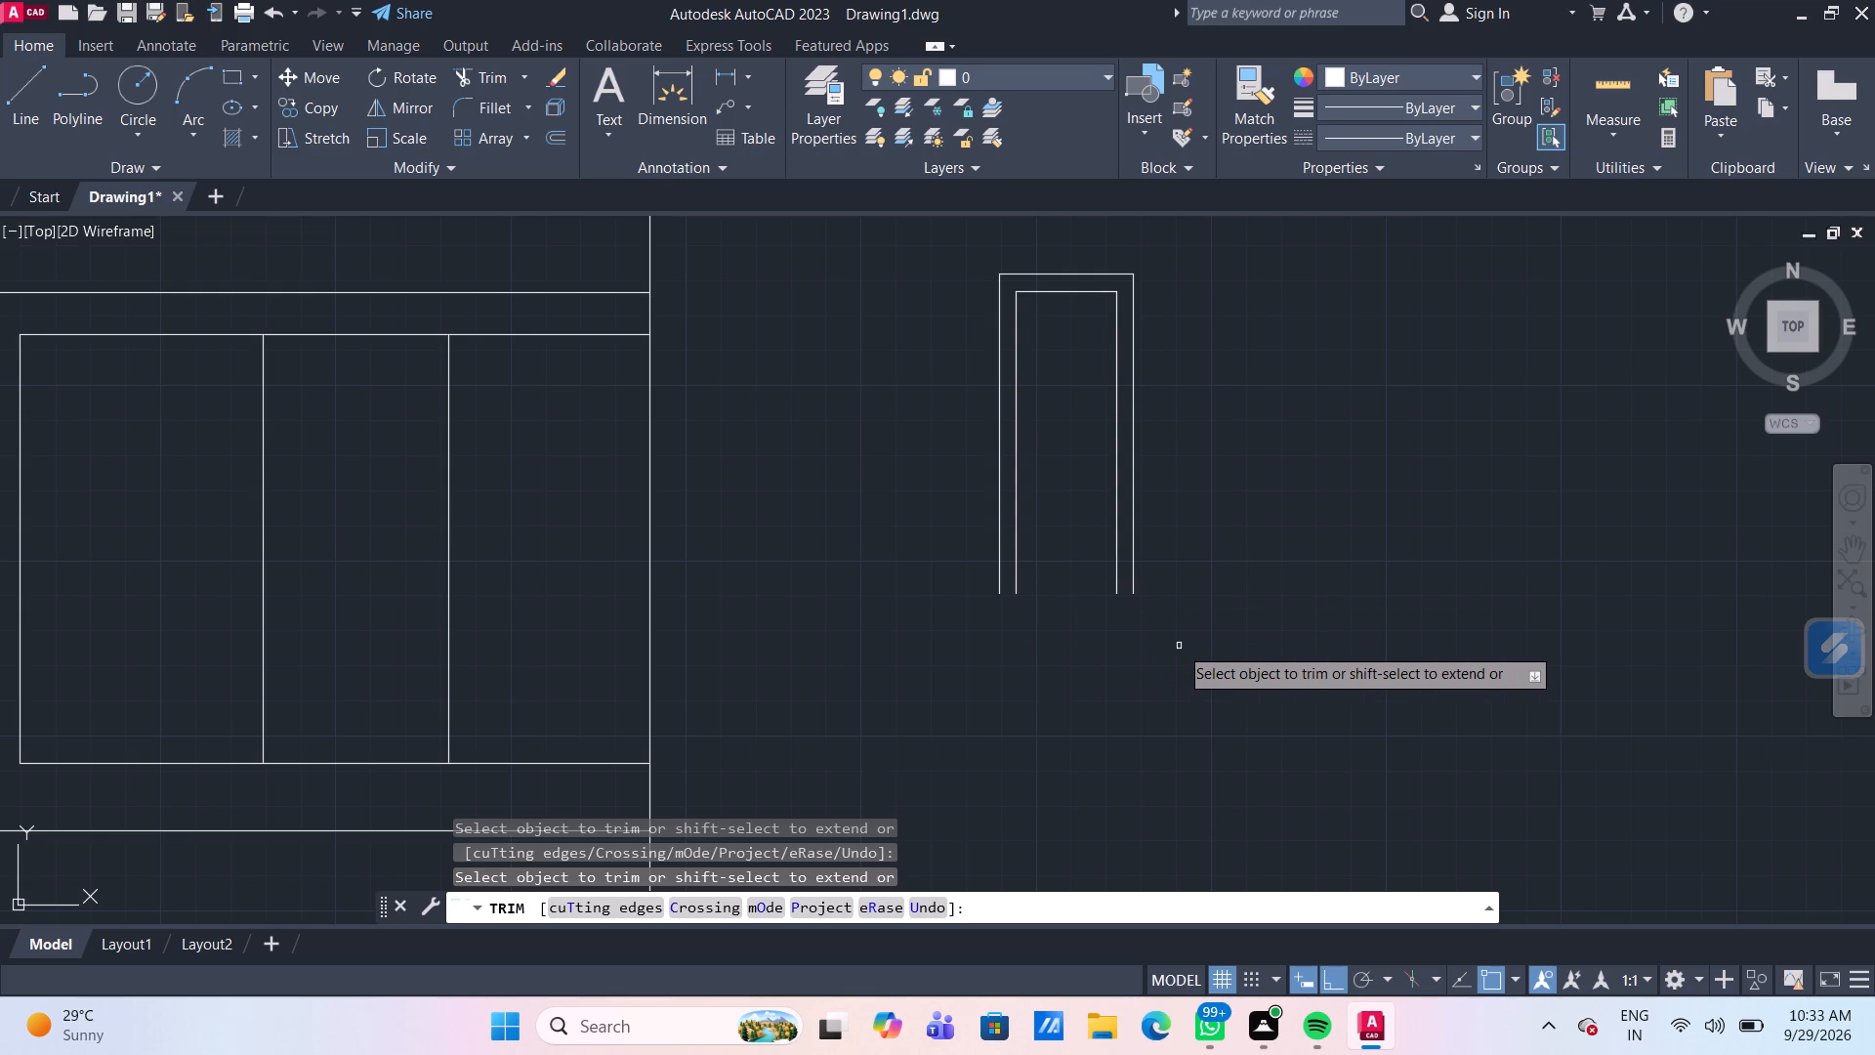
pyautogui.press('Escape')
# Draw a line 1' leftward from the rightmost upper room's bottom-right corner, continuing with a short vertical segment downward.
pyautogui.scroll(-1, 1179, 646)
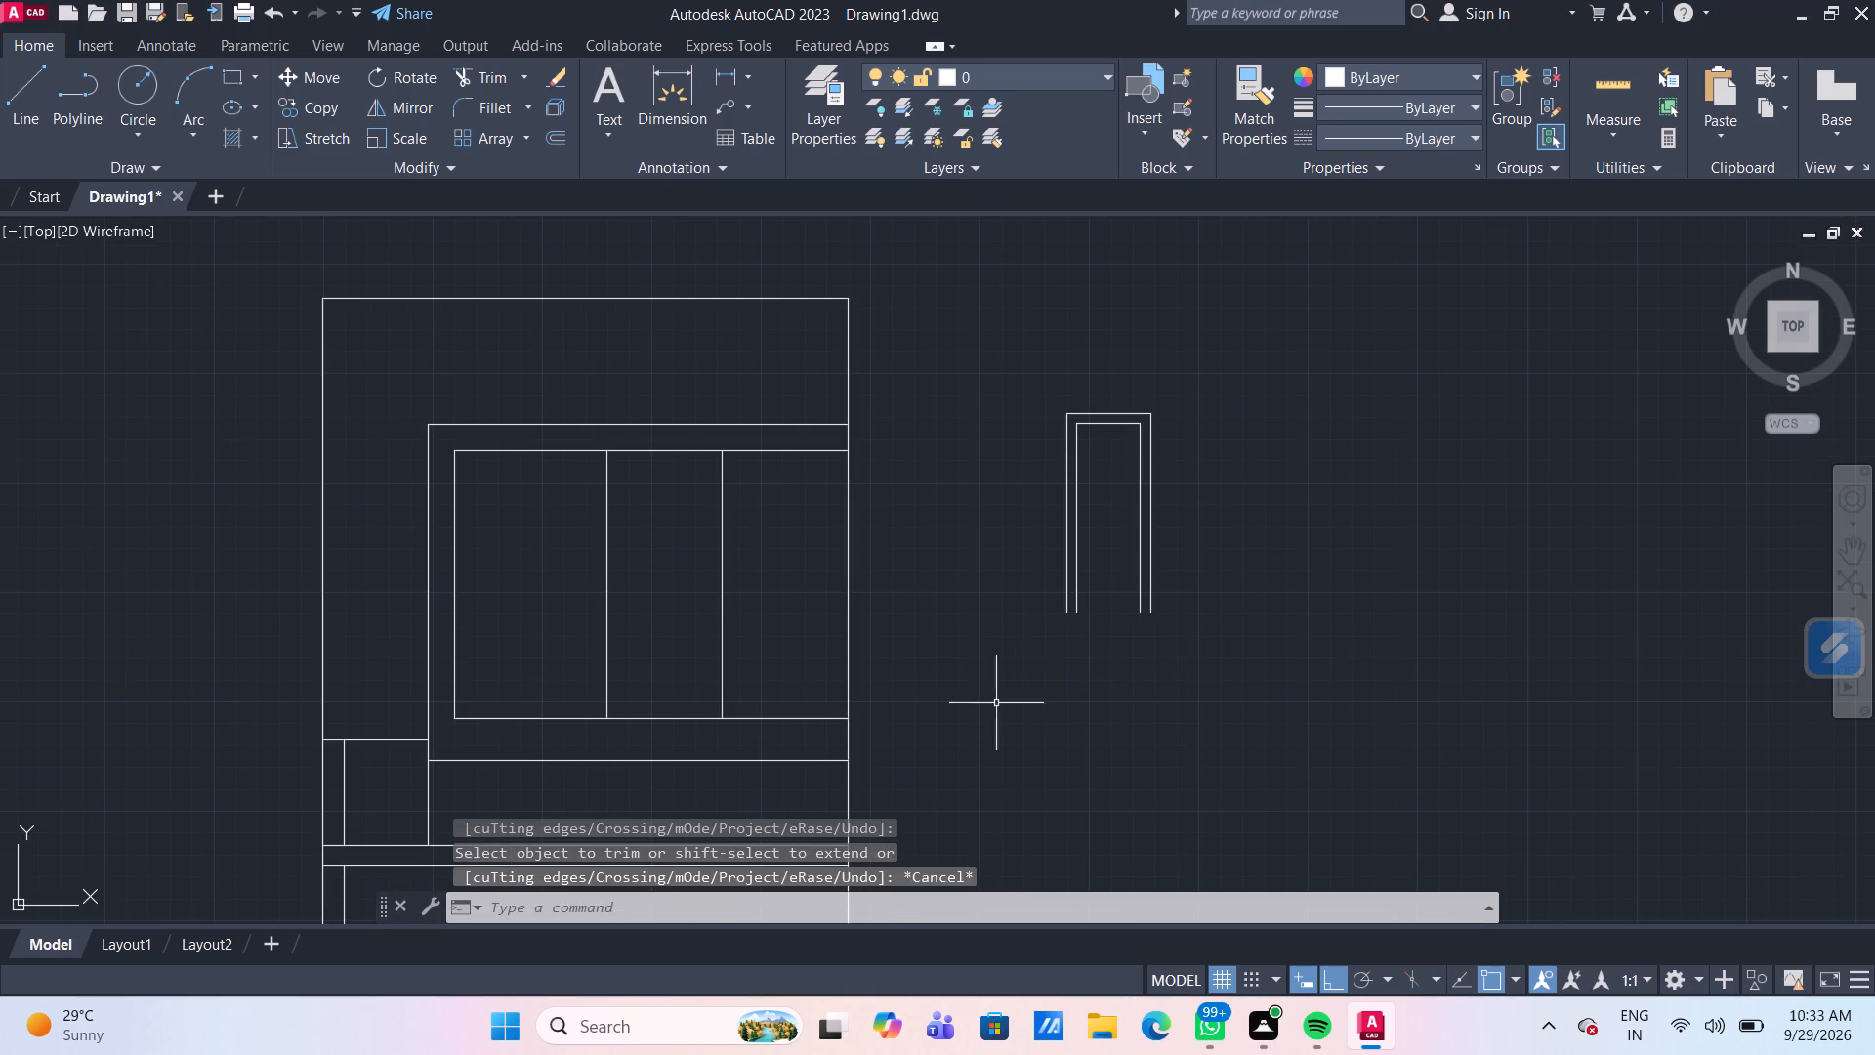
pyautogui.scroll(1, 969, 690)
pyautogui.moveTo(946, 681); pyautogui.dragTo(971, 606, button='middle')
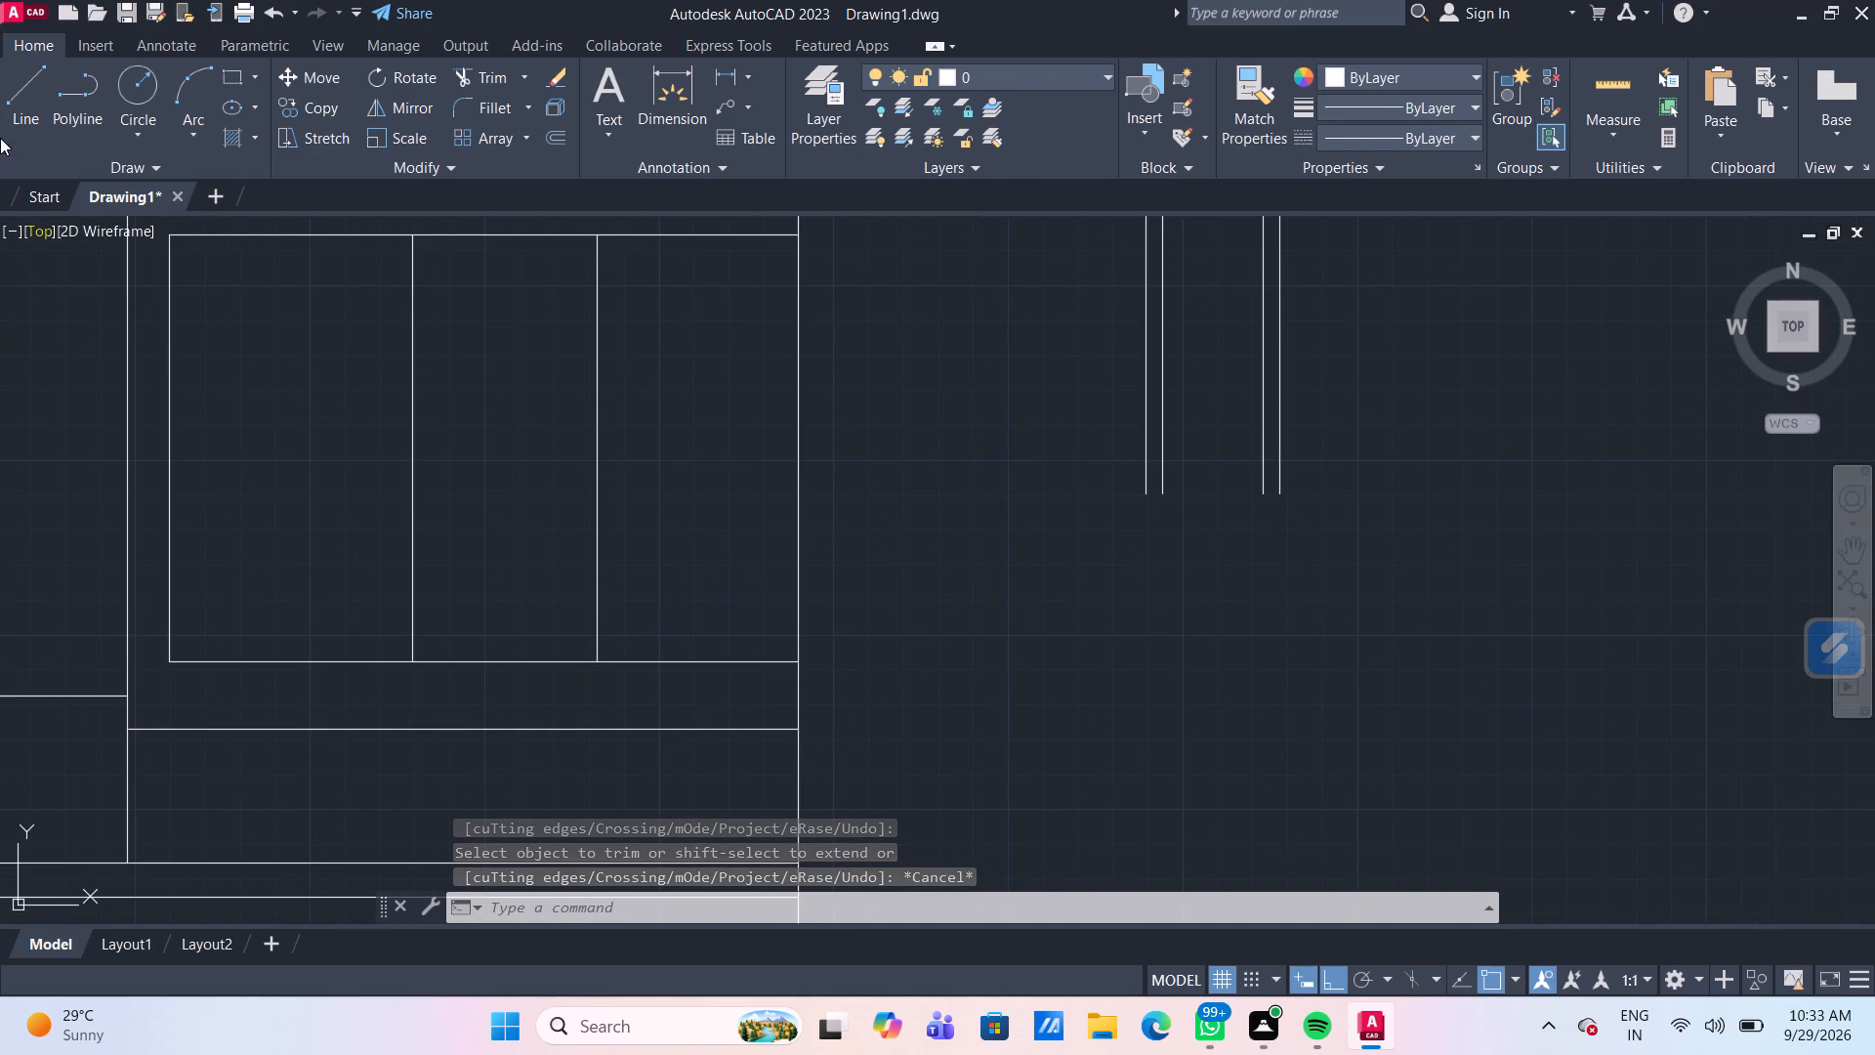
pyautogui.click(45, 90)
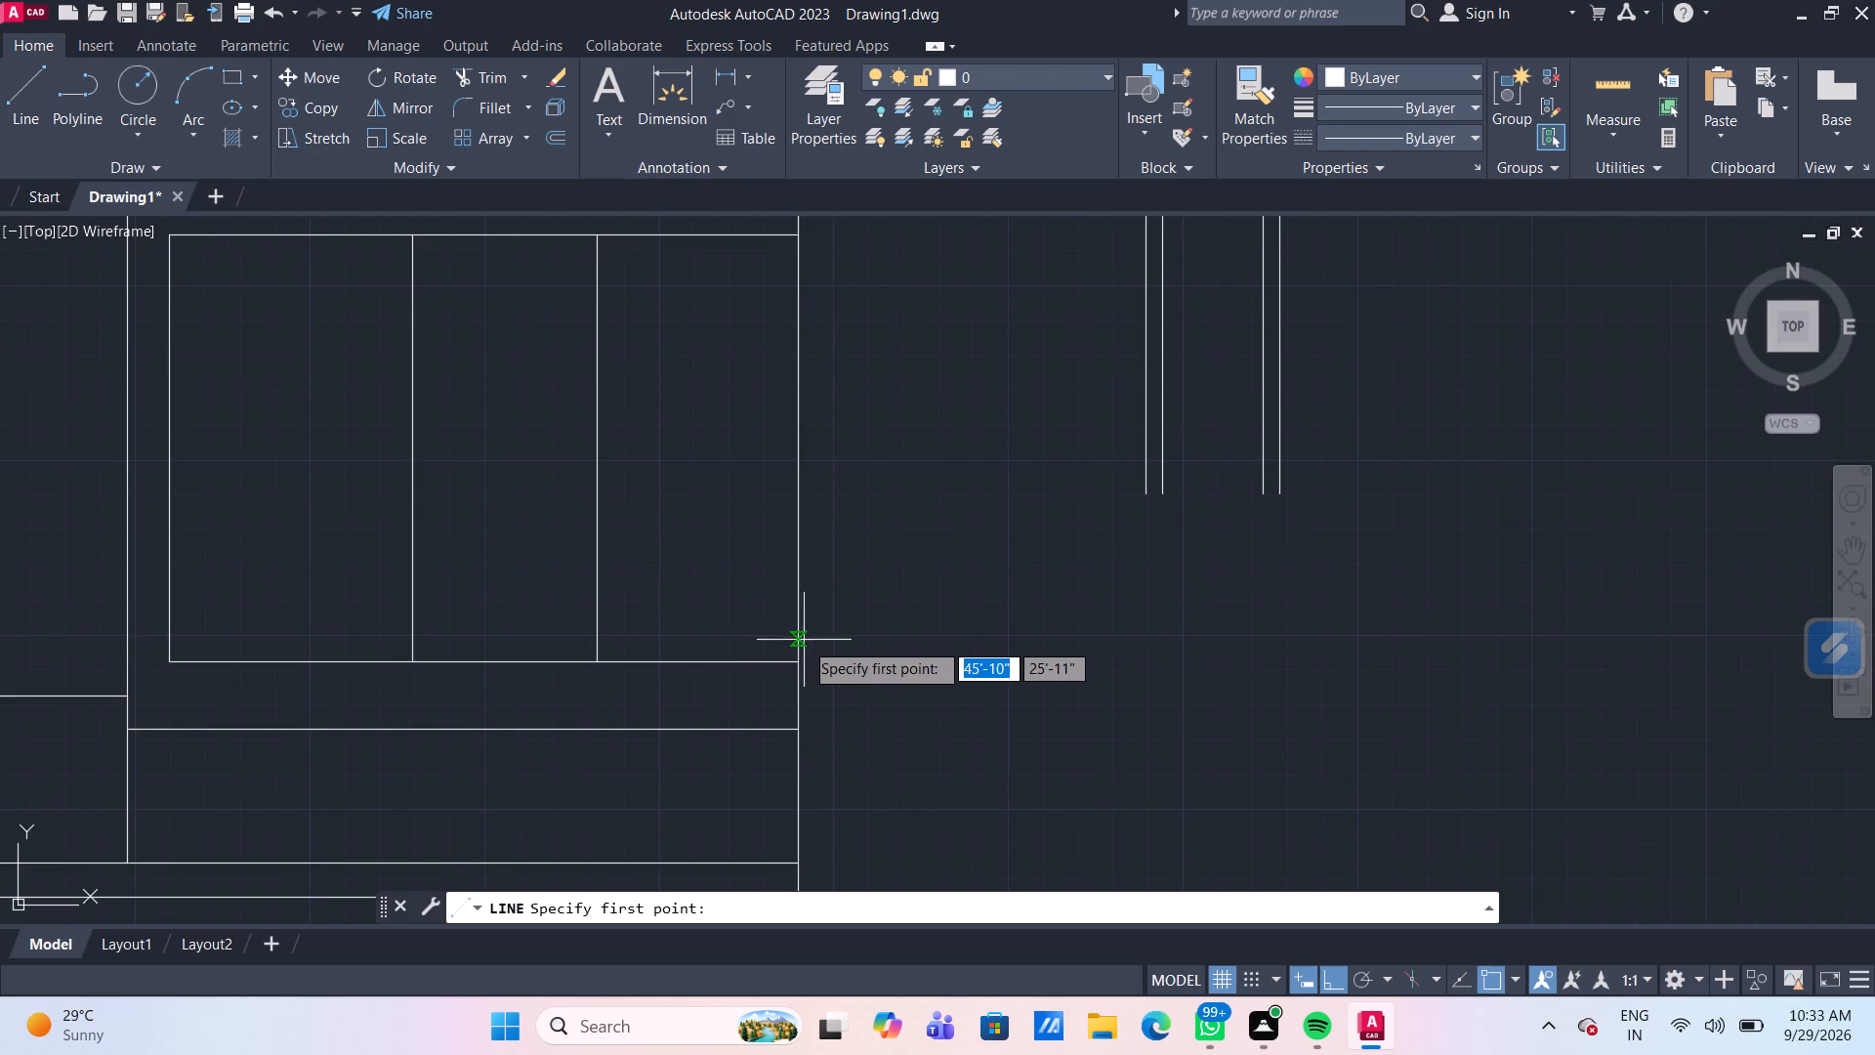
pyautogui.moveTo(798, 659); pyautogui.dragTo(783, 655)
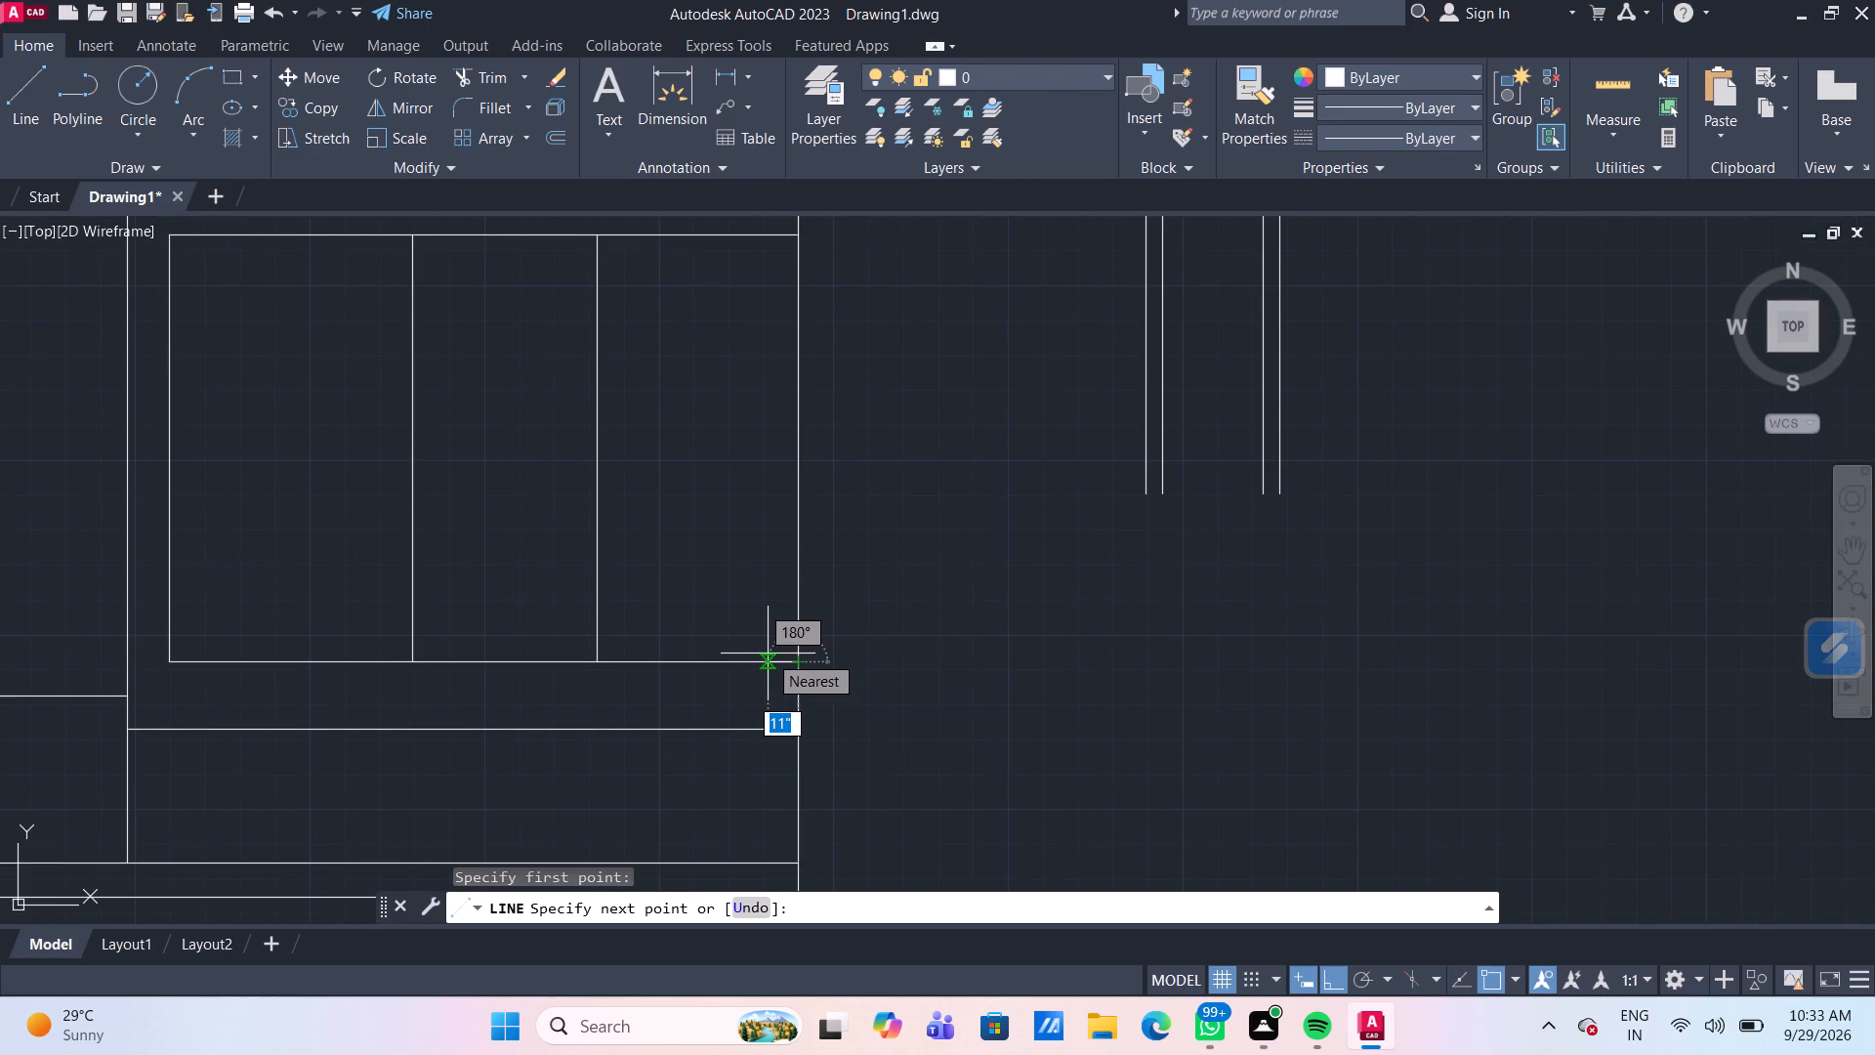
pyautogui.write("1'")
pyautogui.press('Return')
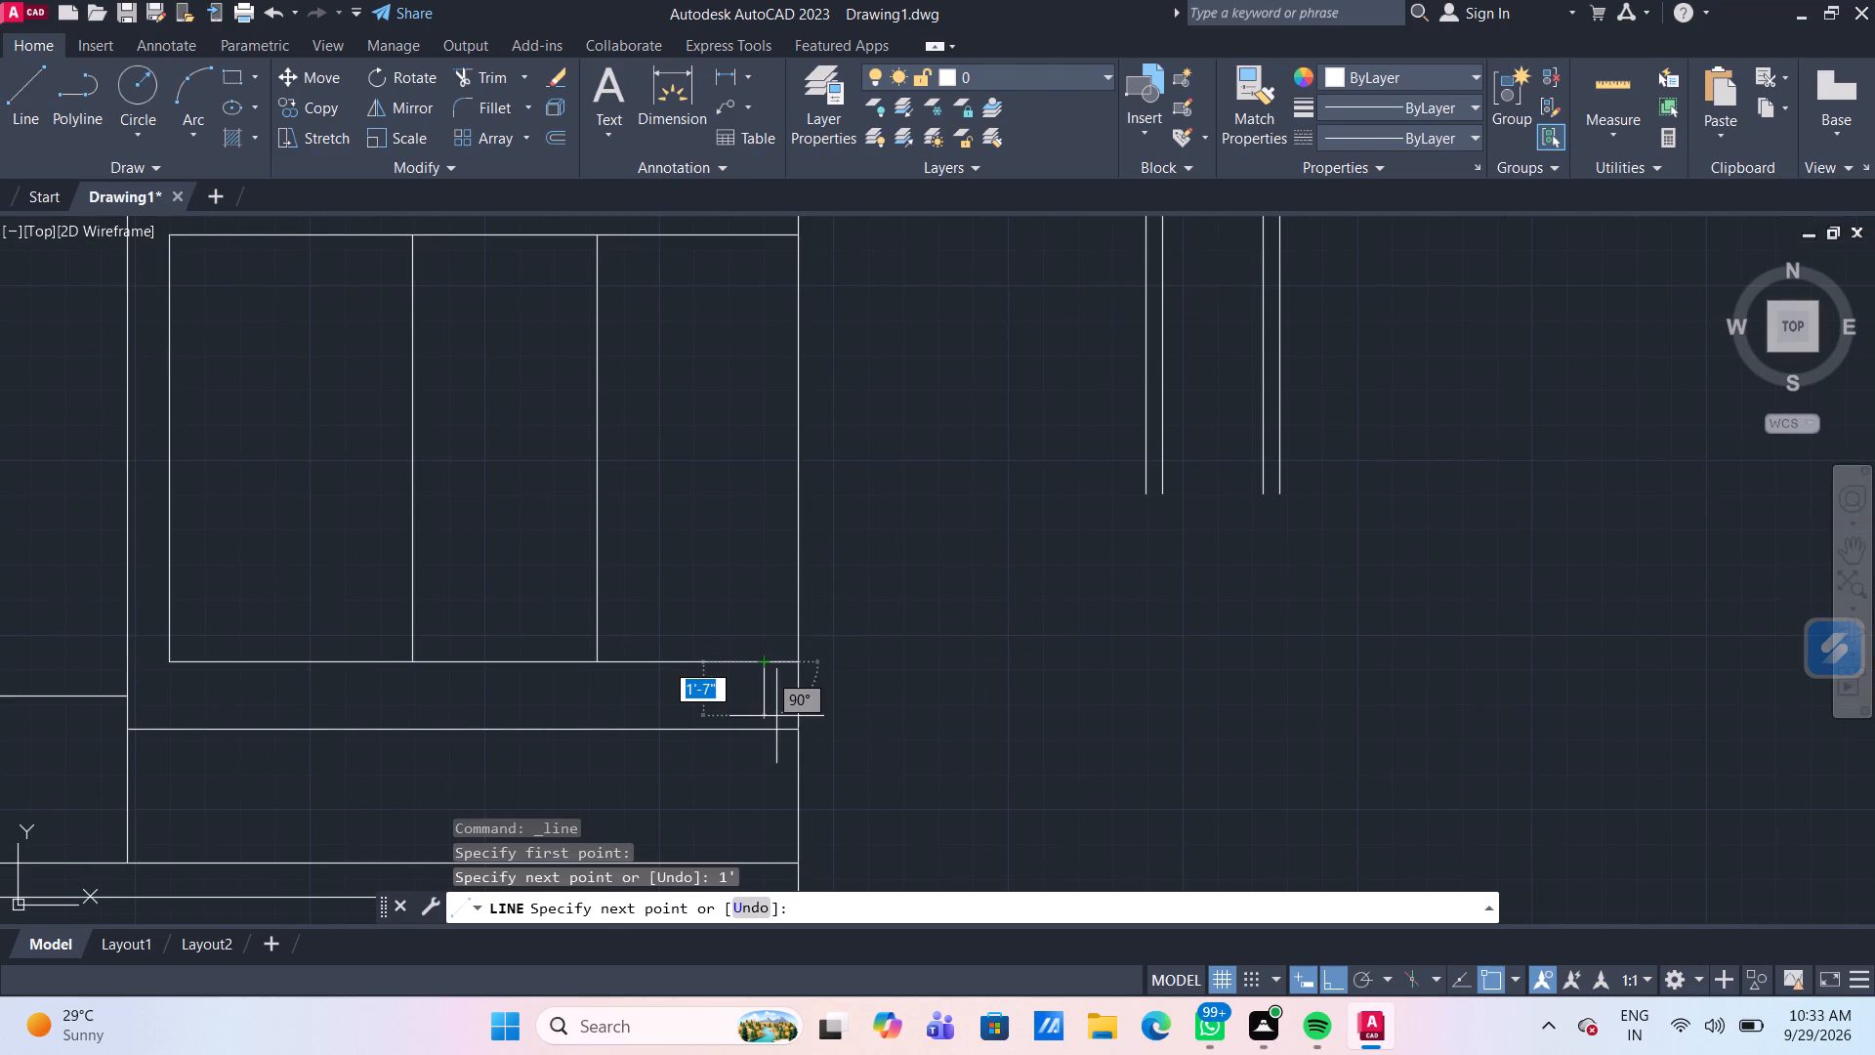
pyautogui.scroll(1, 772, 698)
pyautogui.click(772, 698)
pyautogui.press('Escape')
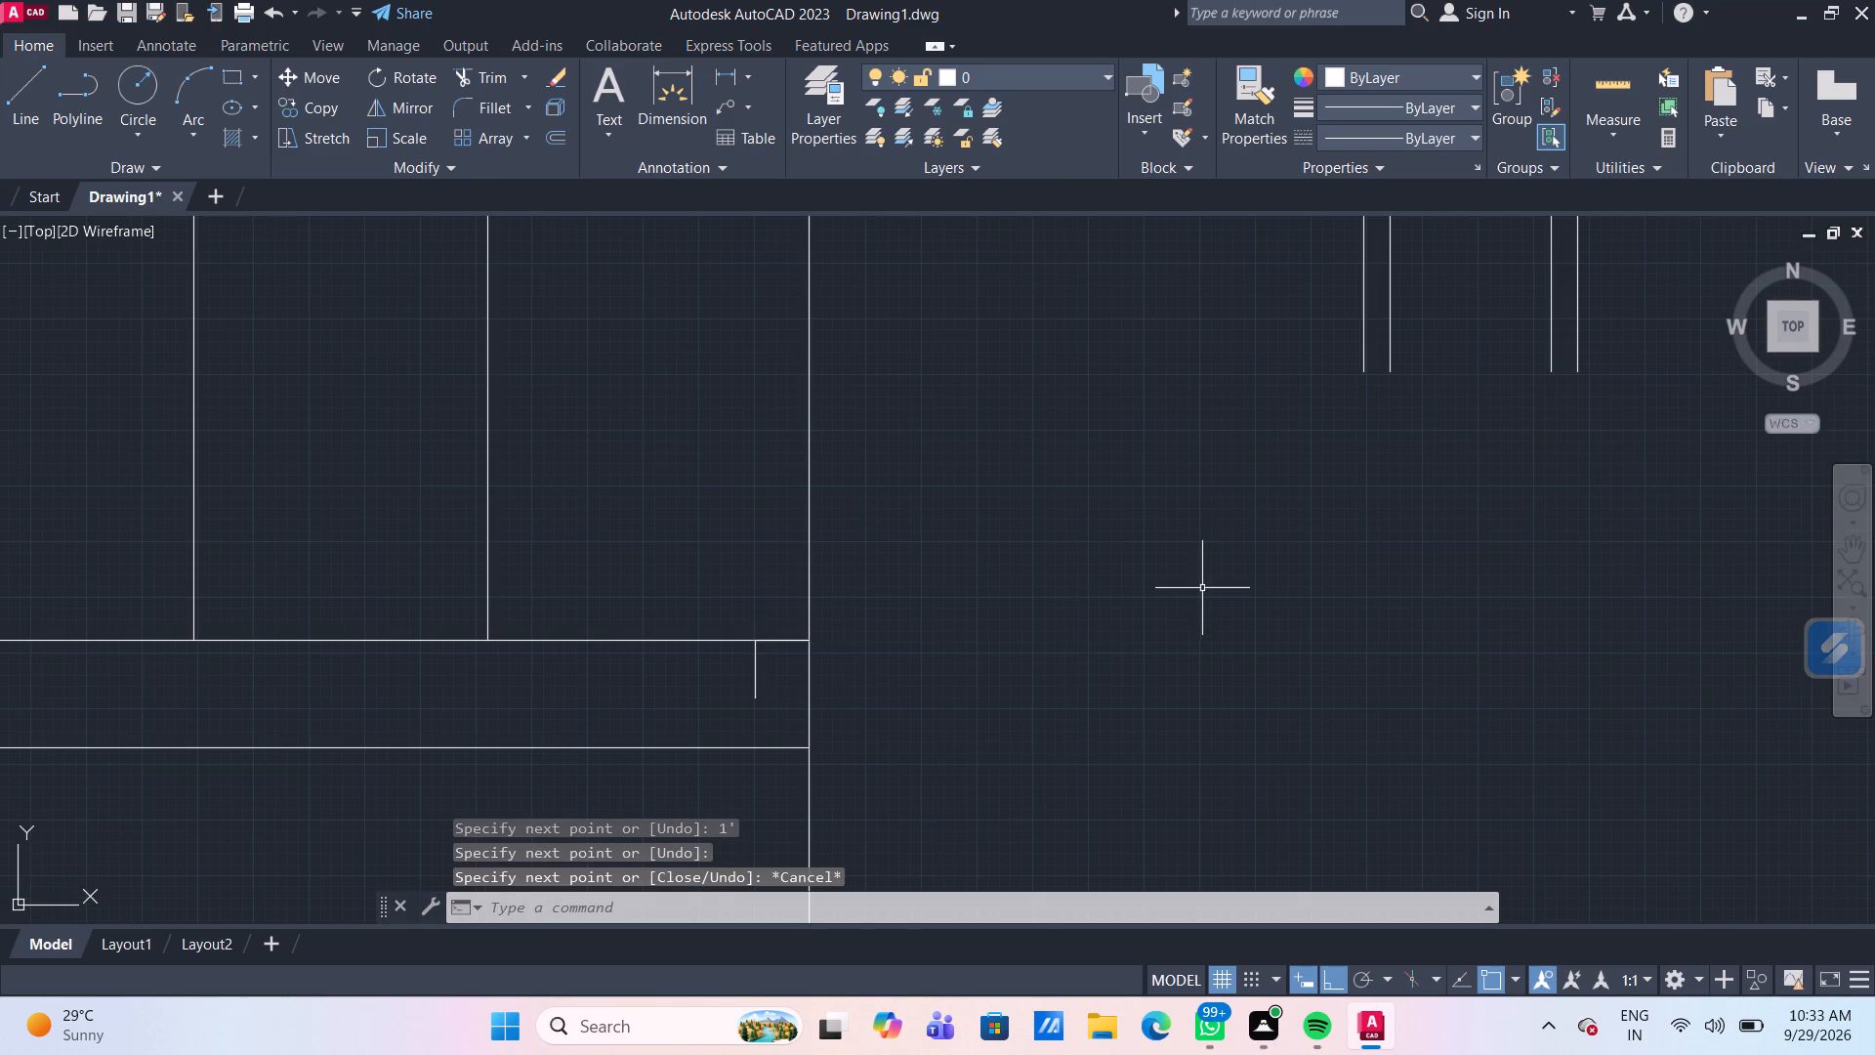
# Move the open double-line frame by its outer bottom-right end to the point 1' inside the rightmost upper room's bottom-right corner.
pyautogui.scroll(-2, 1201, 581)
pyautogui.moveTo(1248, 568); pyautogui.dragTo(1145, 612, button='middle')
pyautogui.moveTo(1346, 570); pyautogui.dragTo(1318, 537)
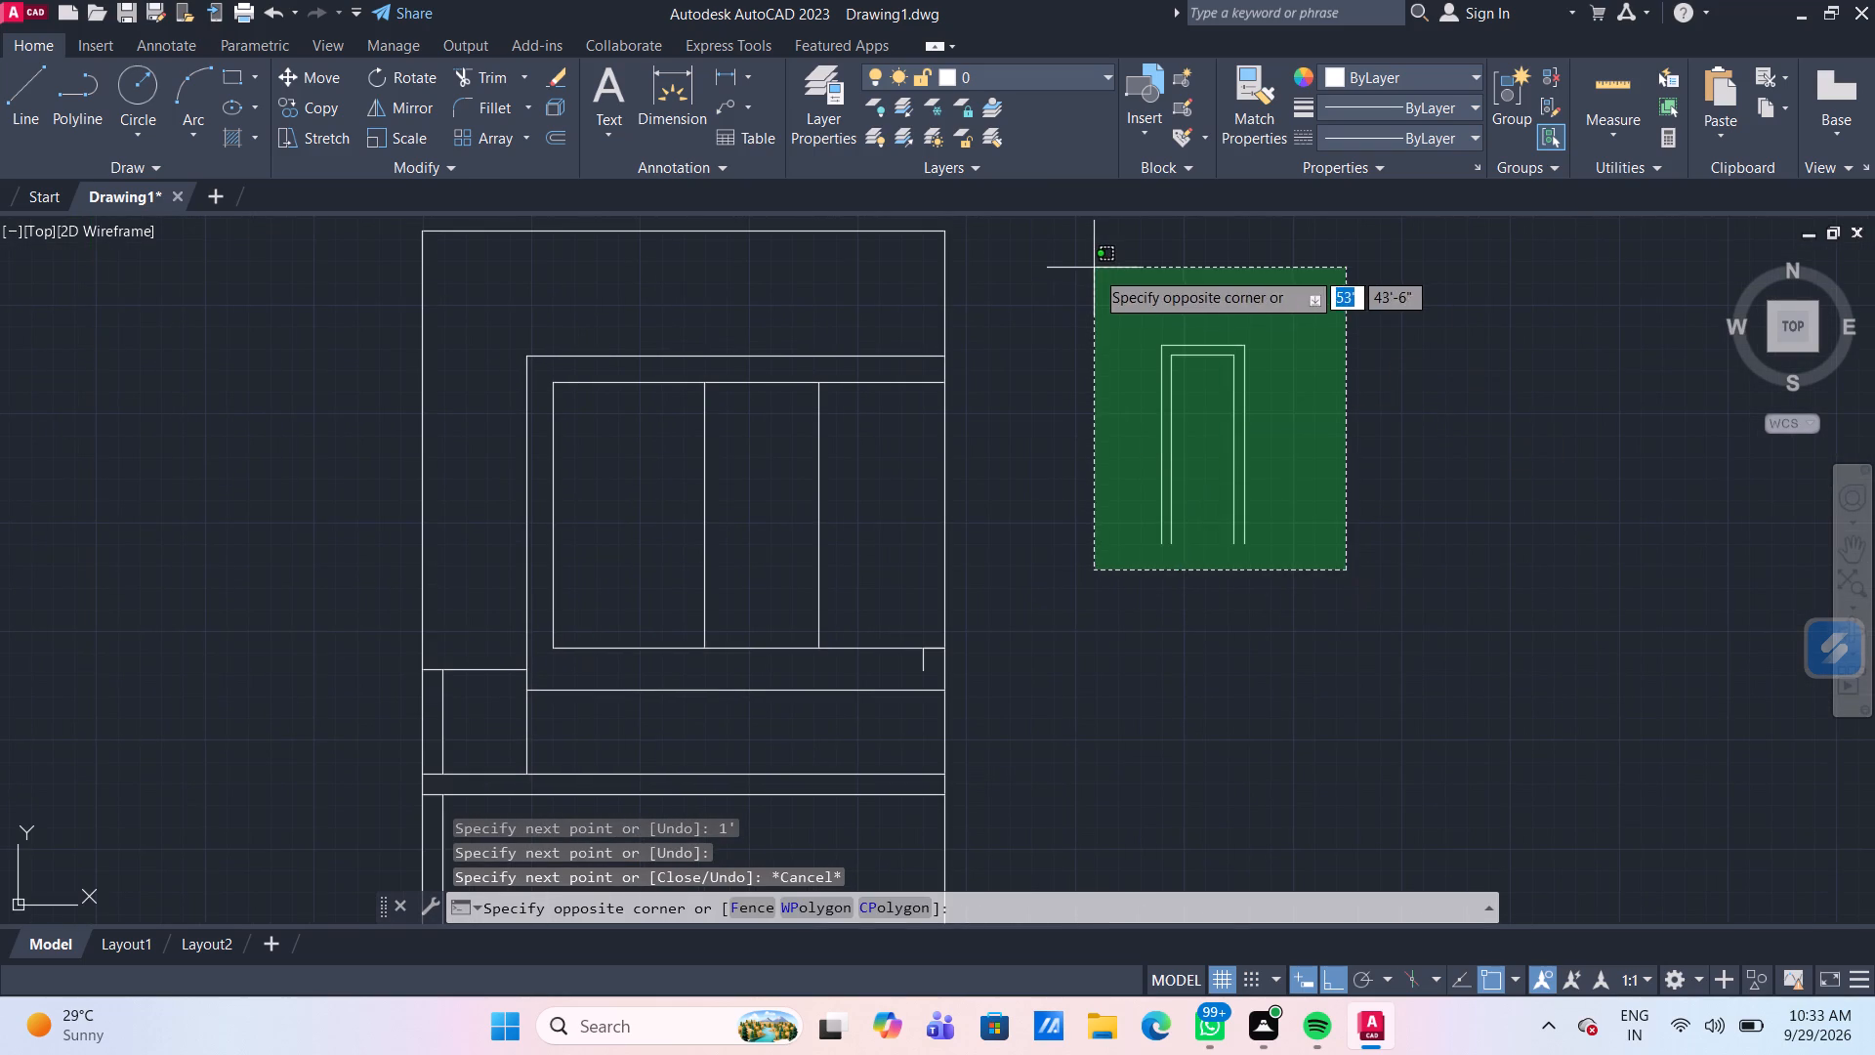
pyautogui.click(1106, 303)
pyautogui.press('m')
pyautogui.press('Return')
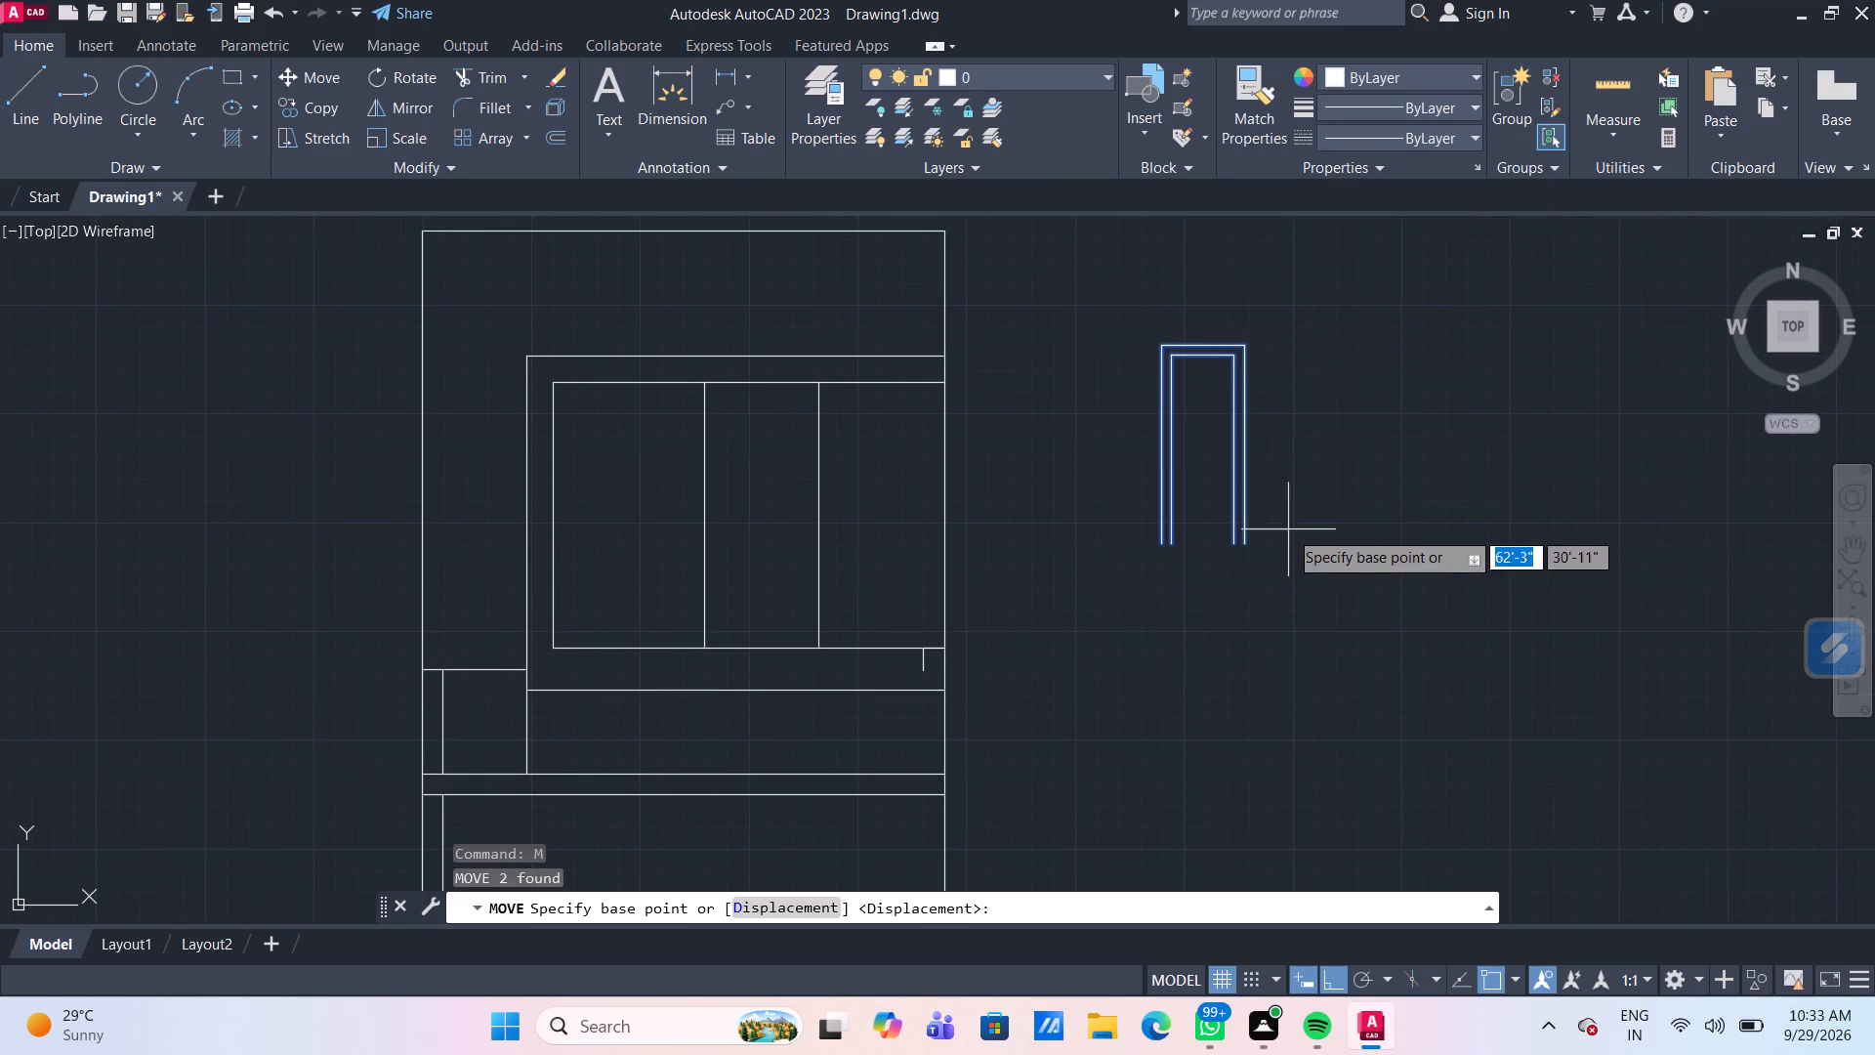
pyautogui.scroll(1, 1241, 534)
pyautogui.click(1239, 549)
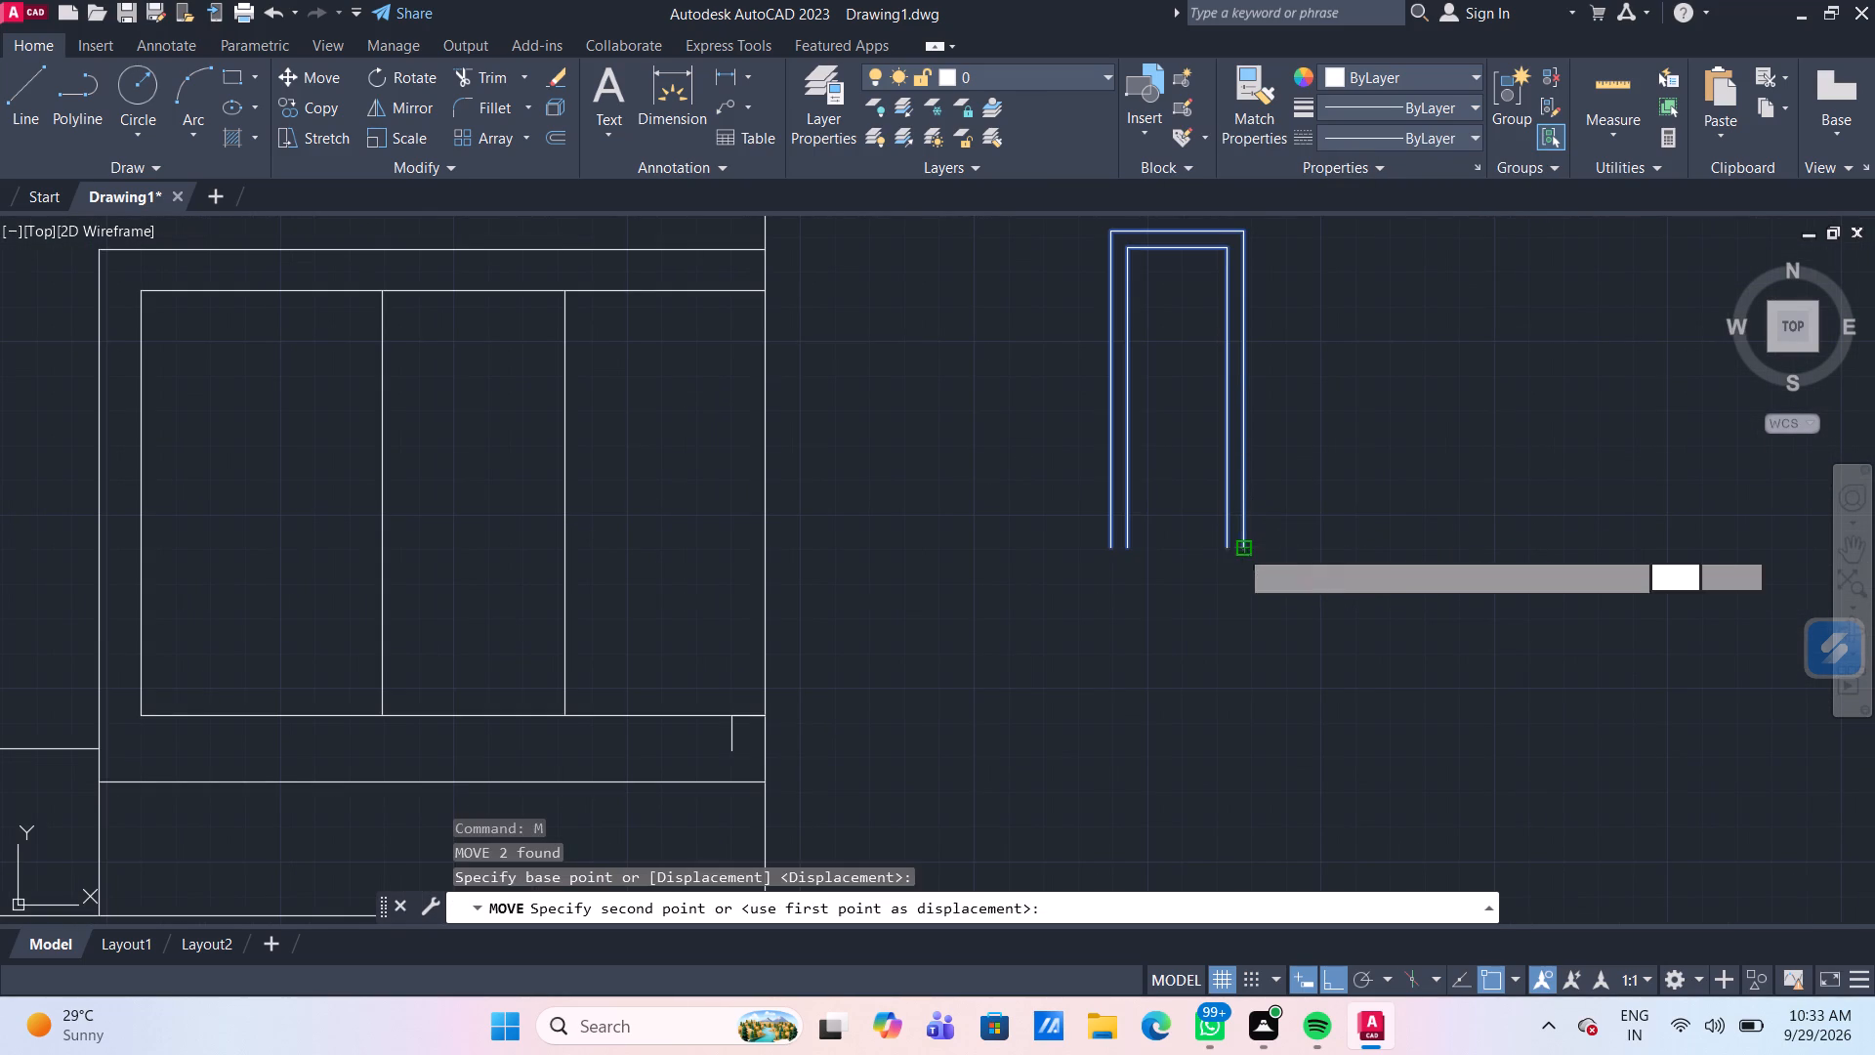
pyautogui.click(729, 711)
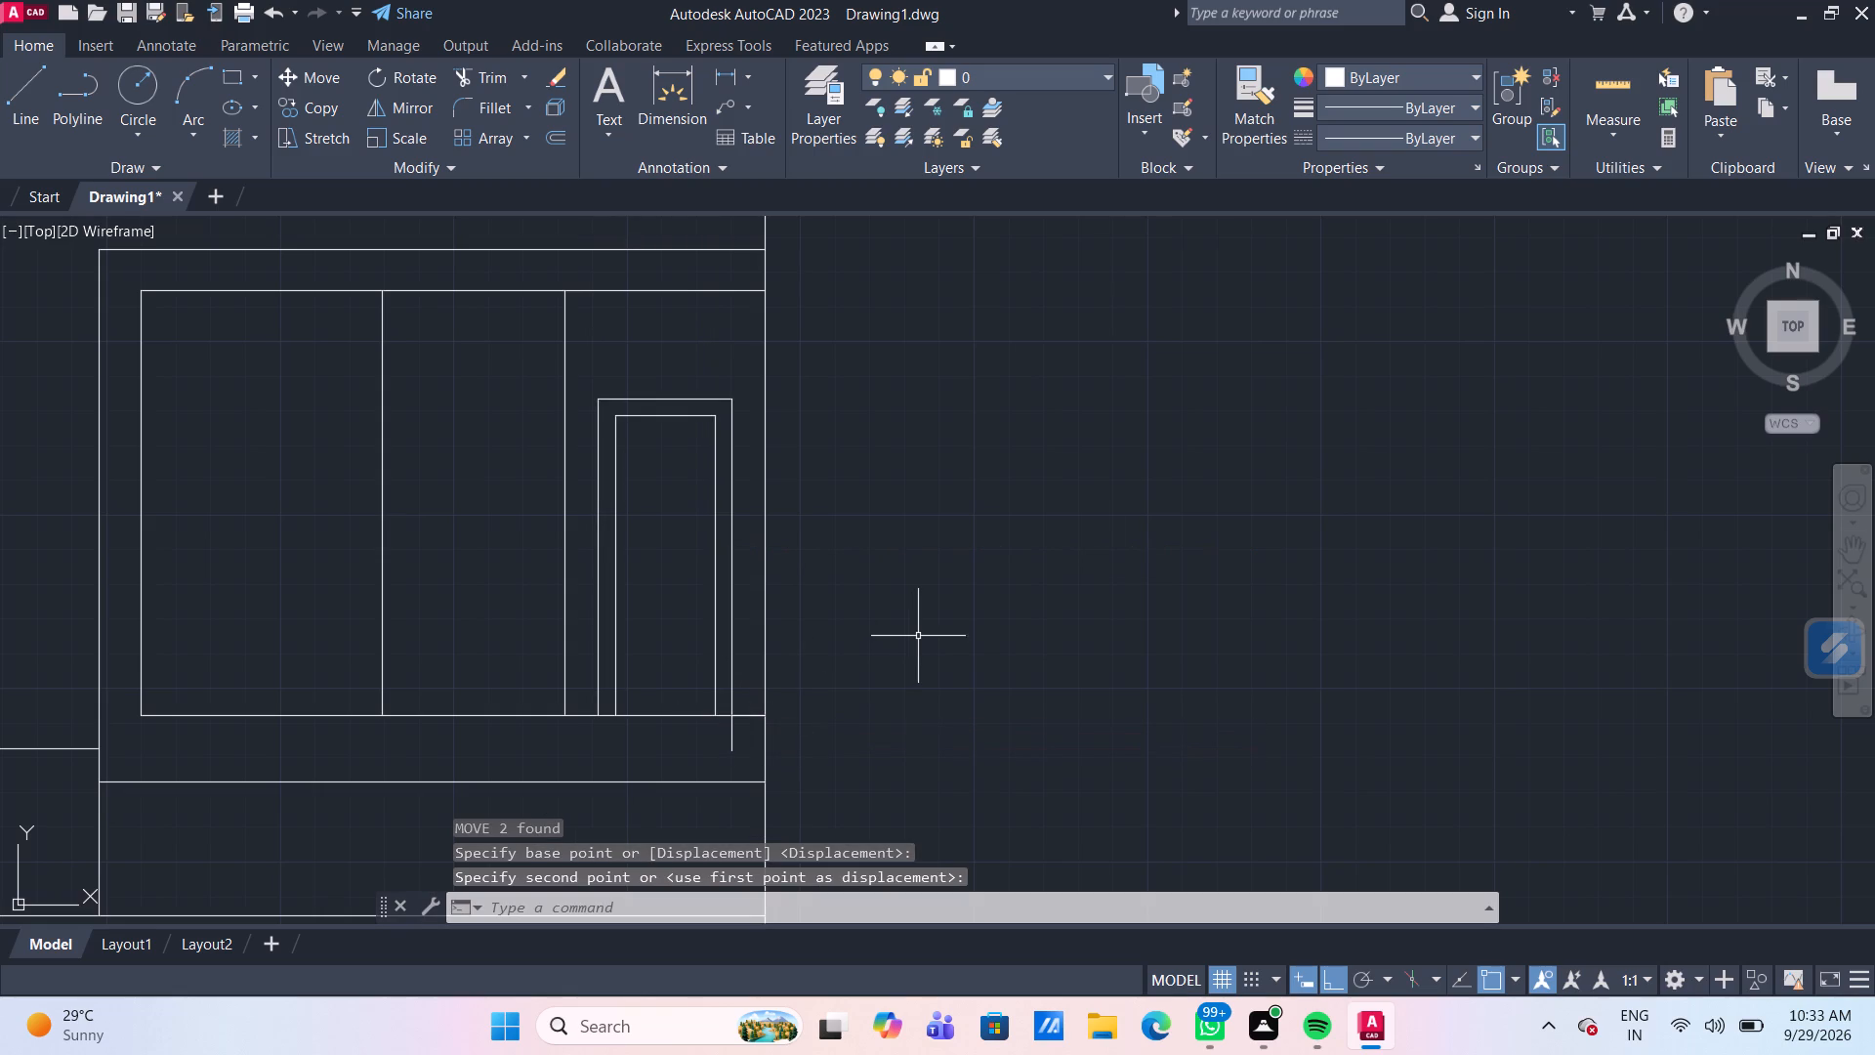
# Erase the 1' horizontal guide line and the short vertical guide segment at the rightmost upper room's bottom-right corner.
pyautogui.scroll(-2, 918, 636)
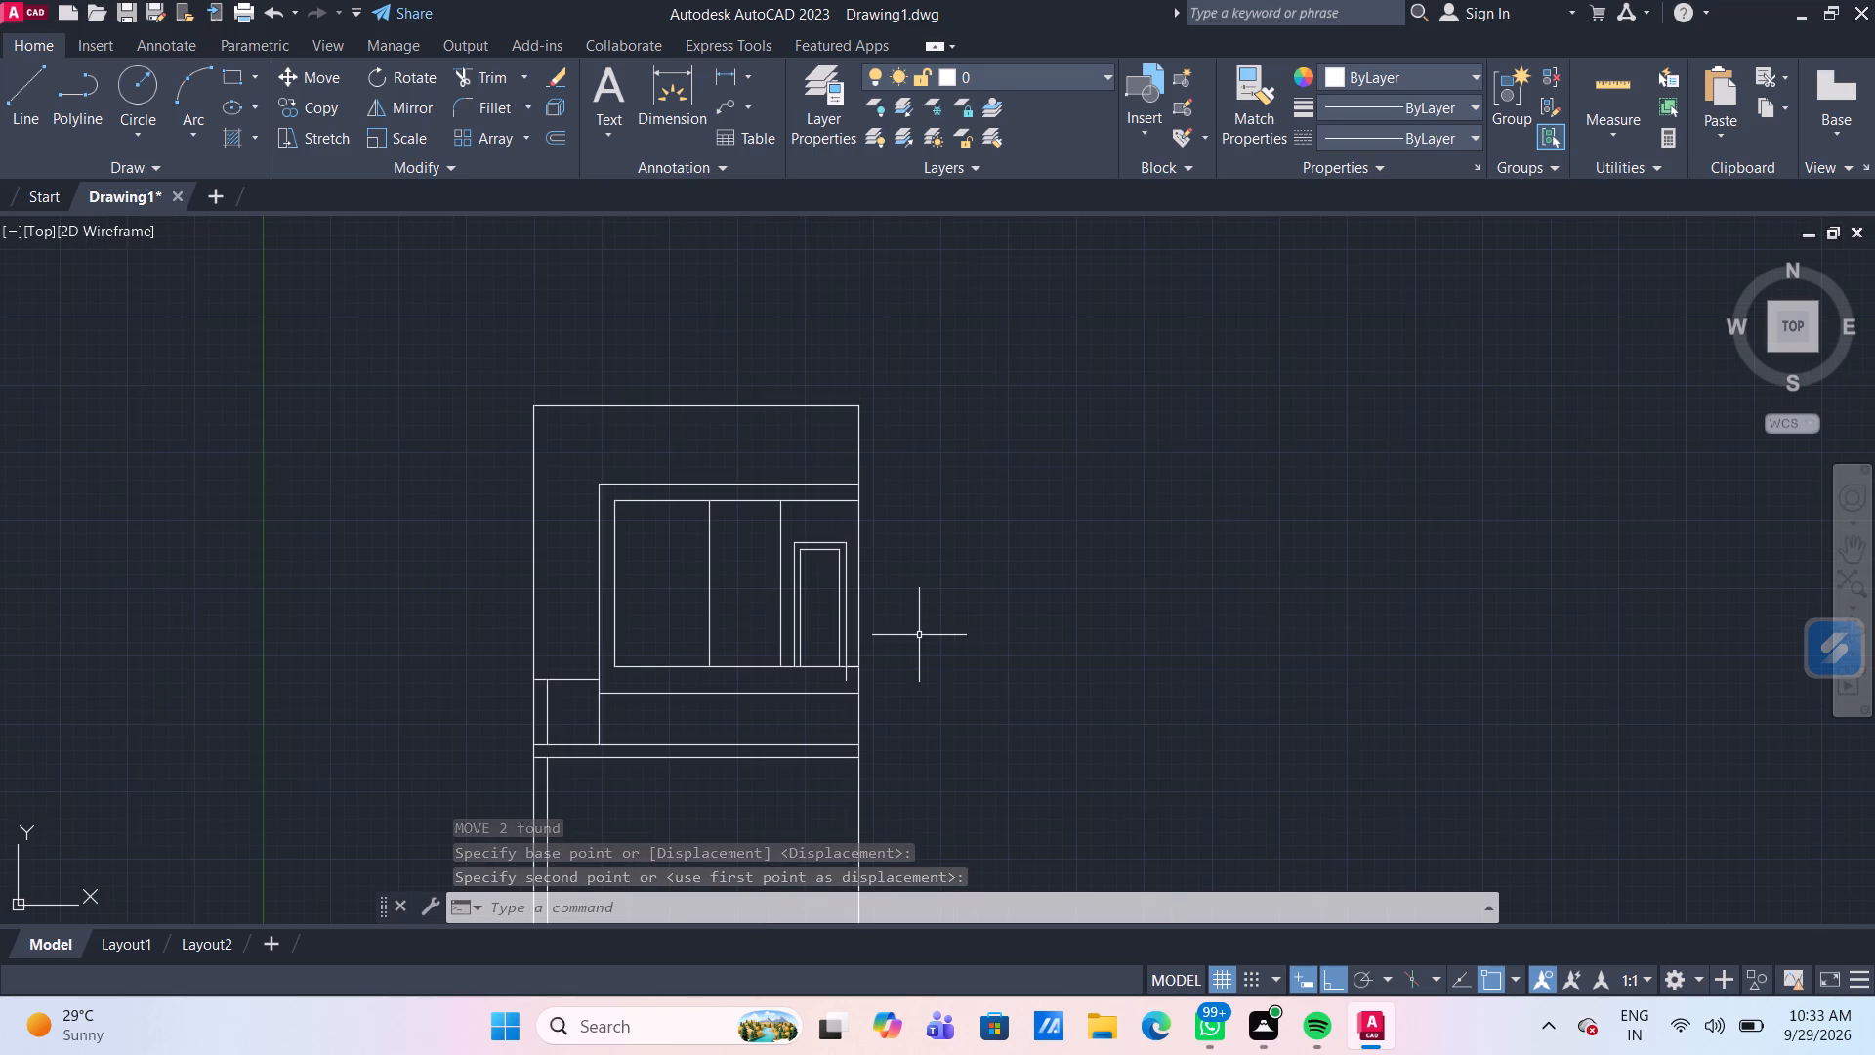
pyautogui.scroll(3, 845, 673)
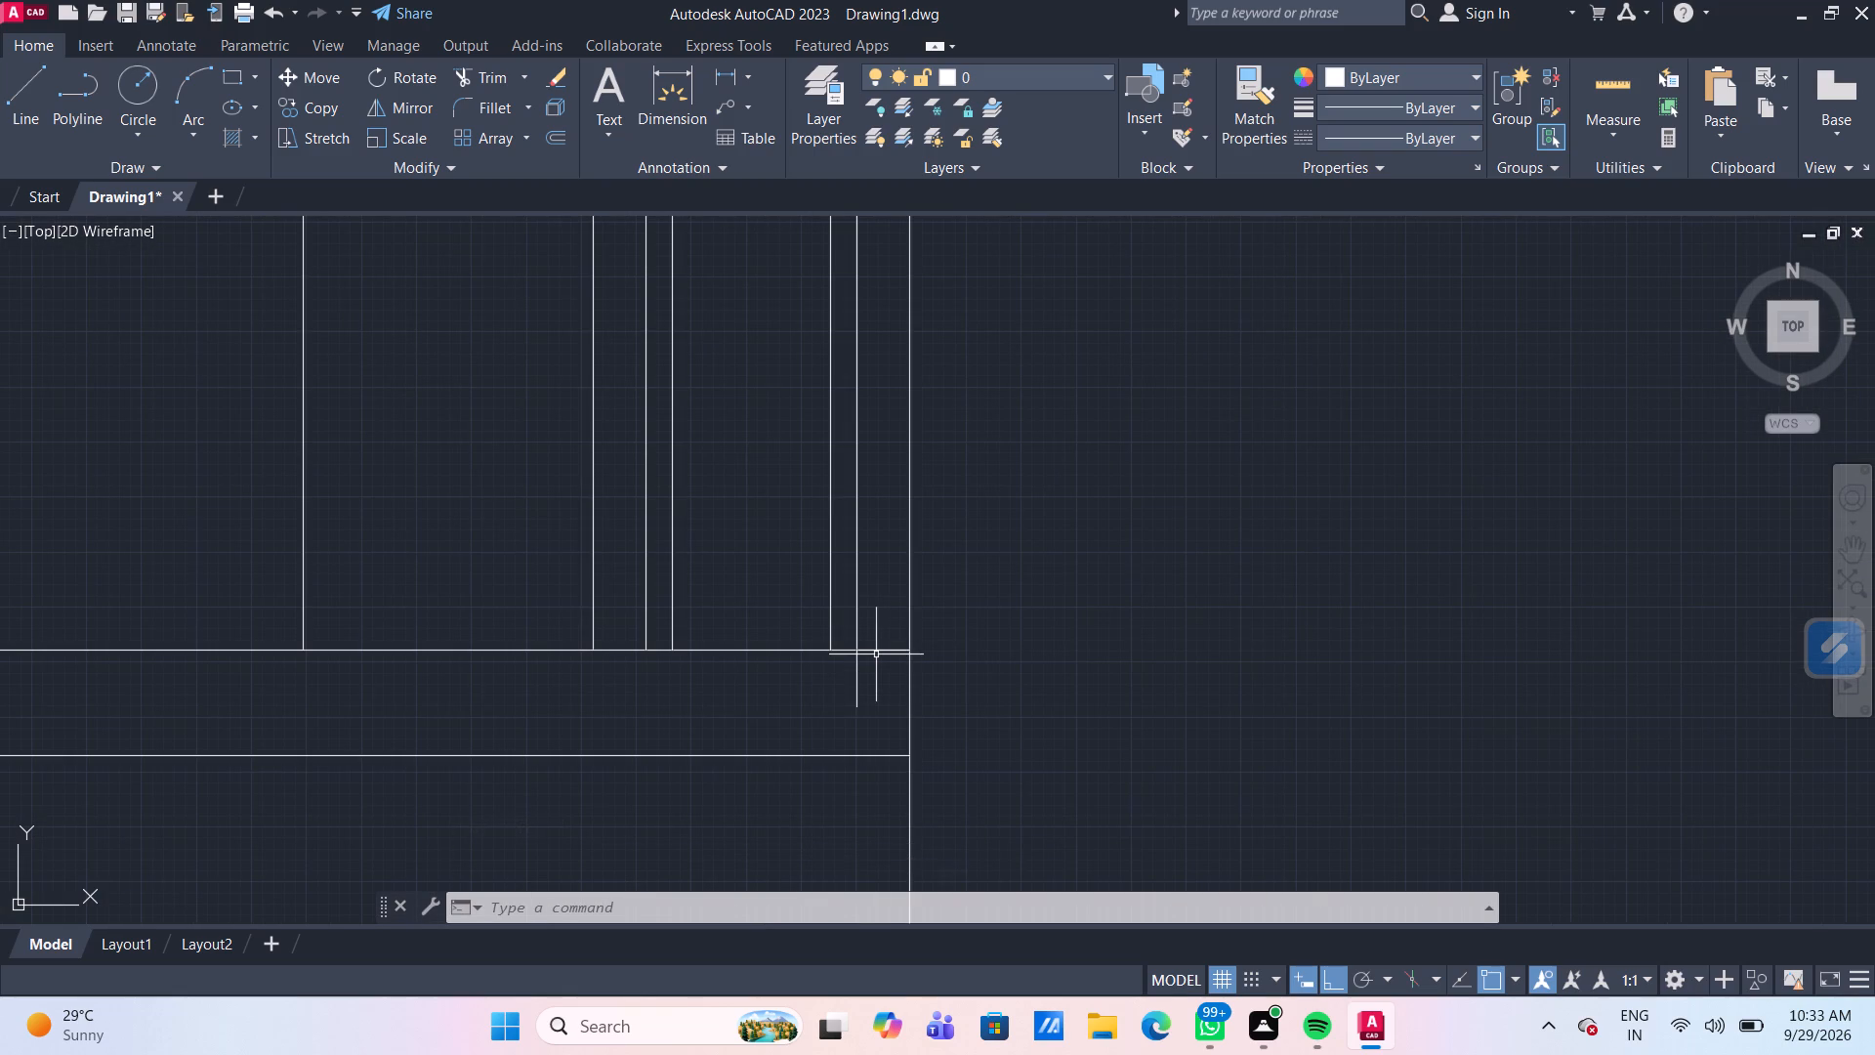
pyautogui.click(882, 651)
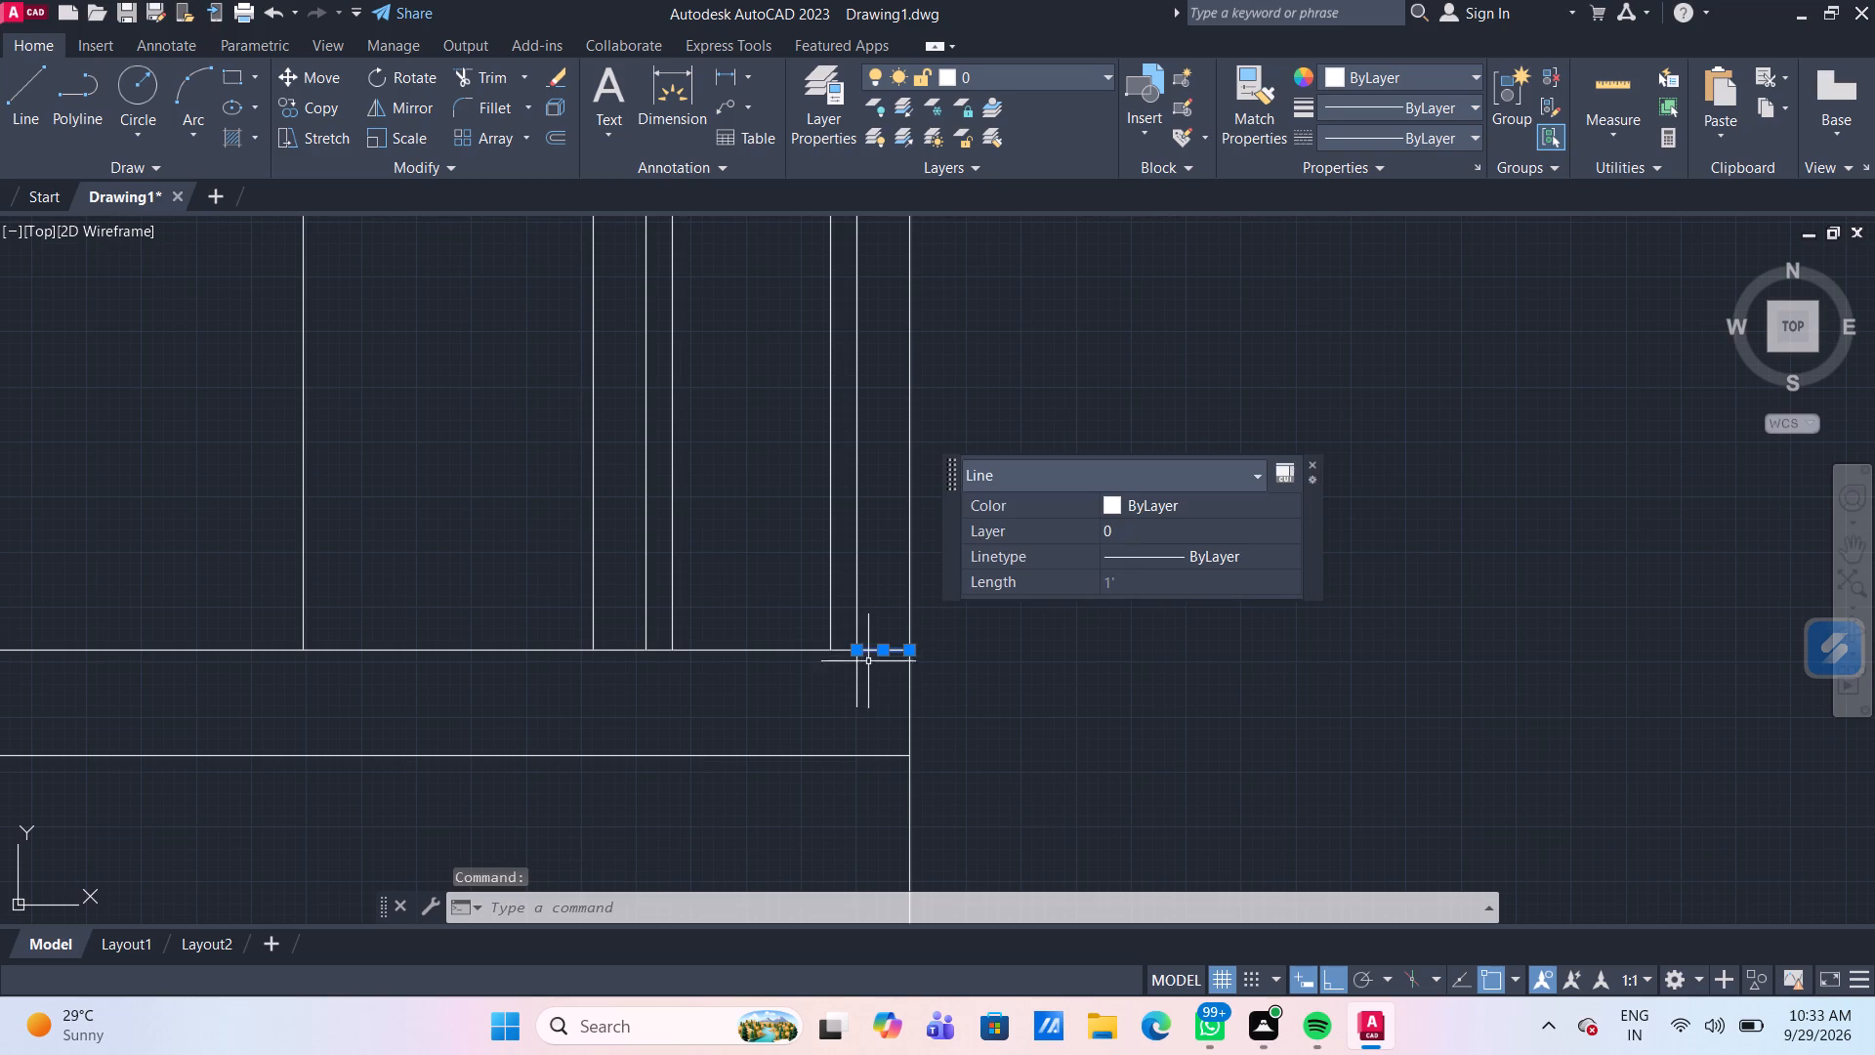
pyautogui.click(857, 669)
pyautogui.press('Delete')
pyautogui.scroll(-3, 1051, 707)
pyautogui.scroll(1, 1028, 575)
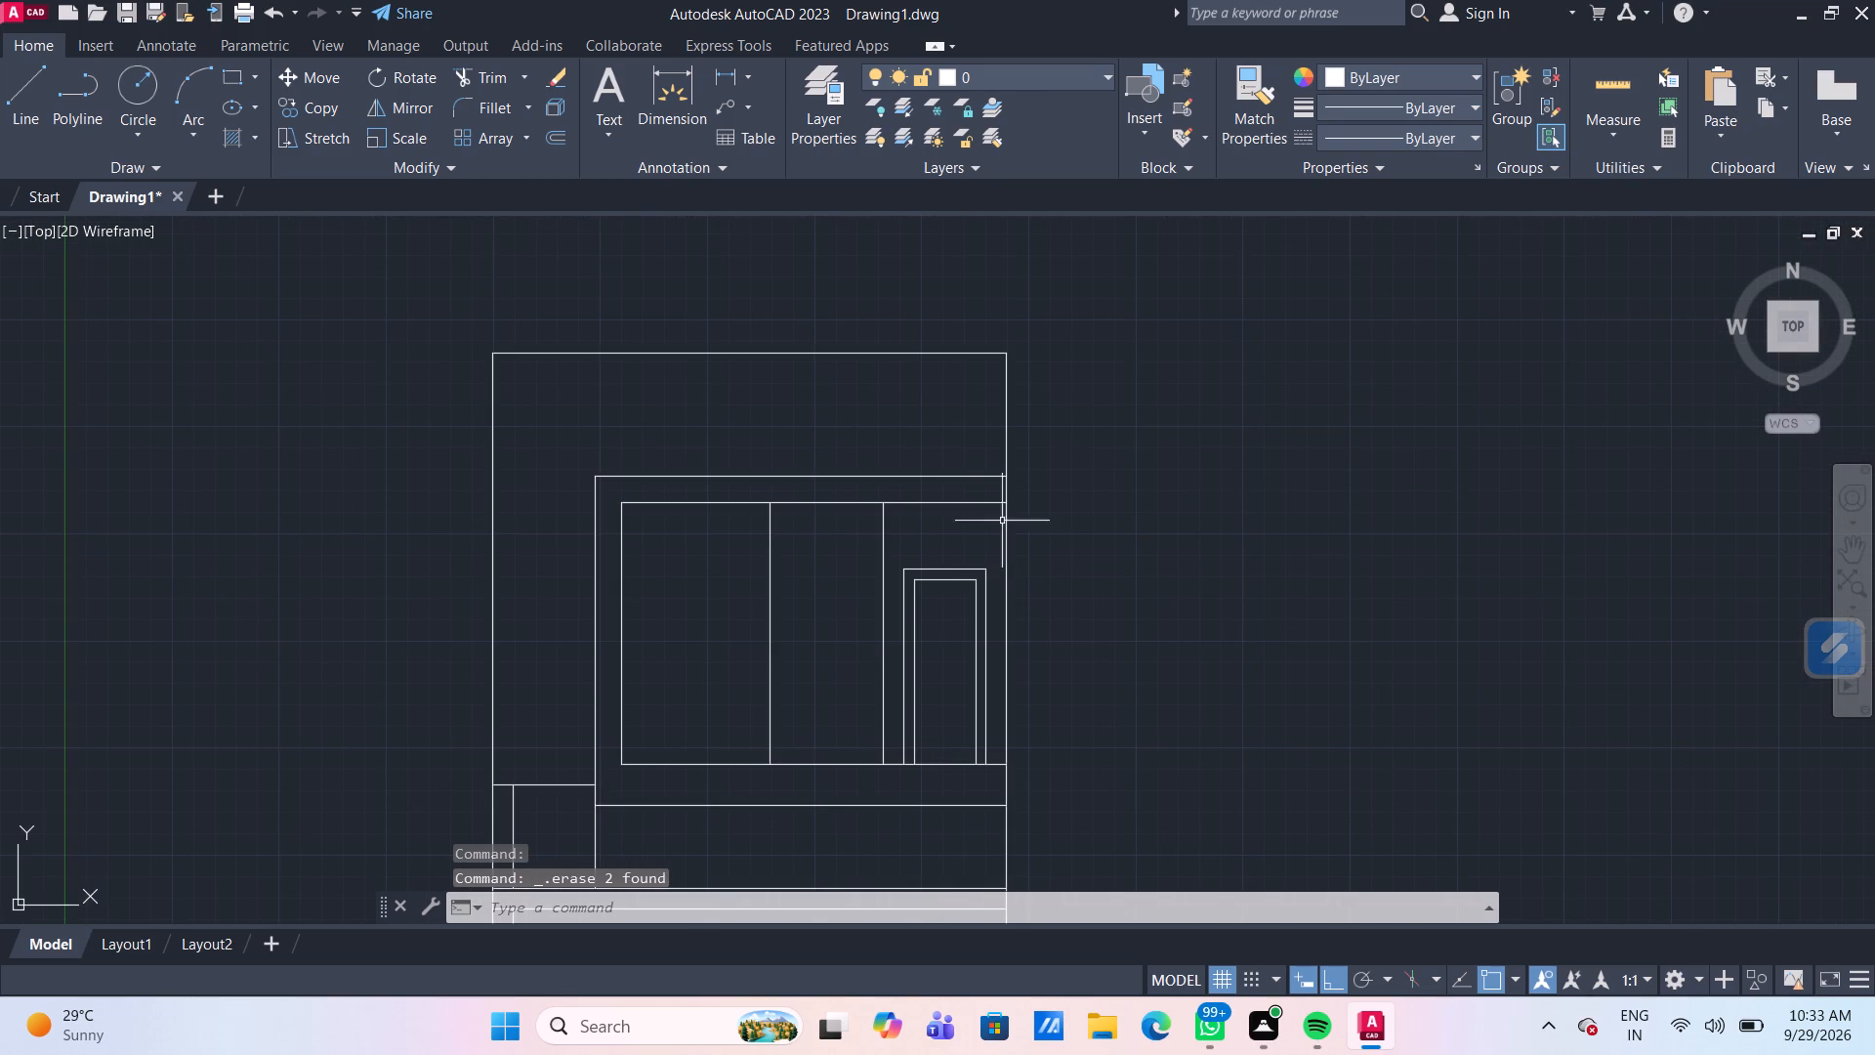
# Measure the double-line frame's width, height and line spacing in the rightmost upper room.
pyautogui.scroll(1, 838, 500)
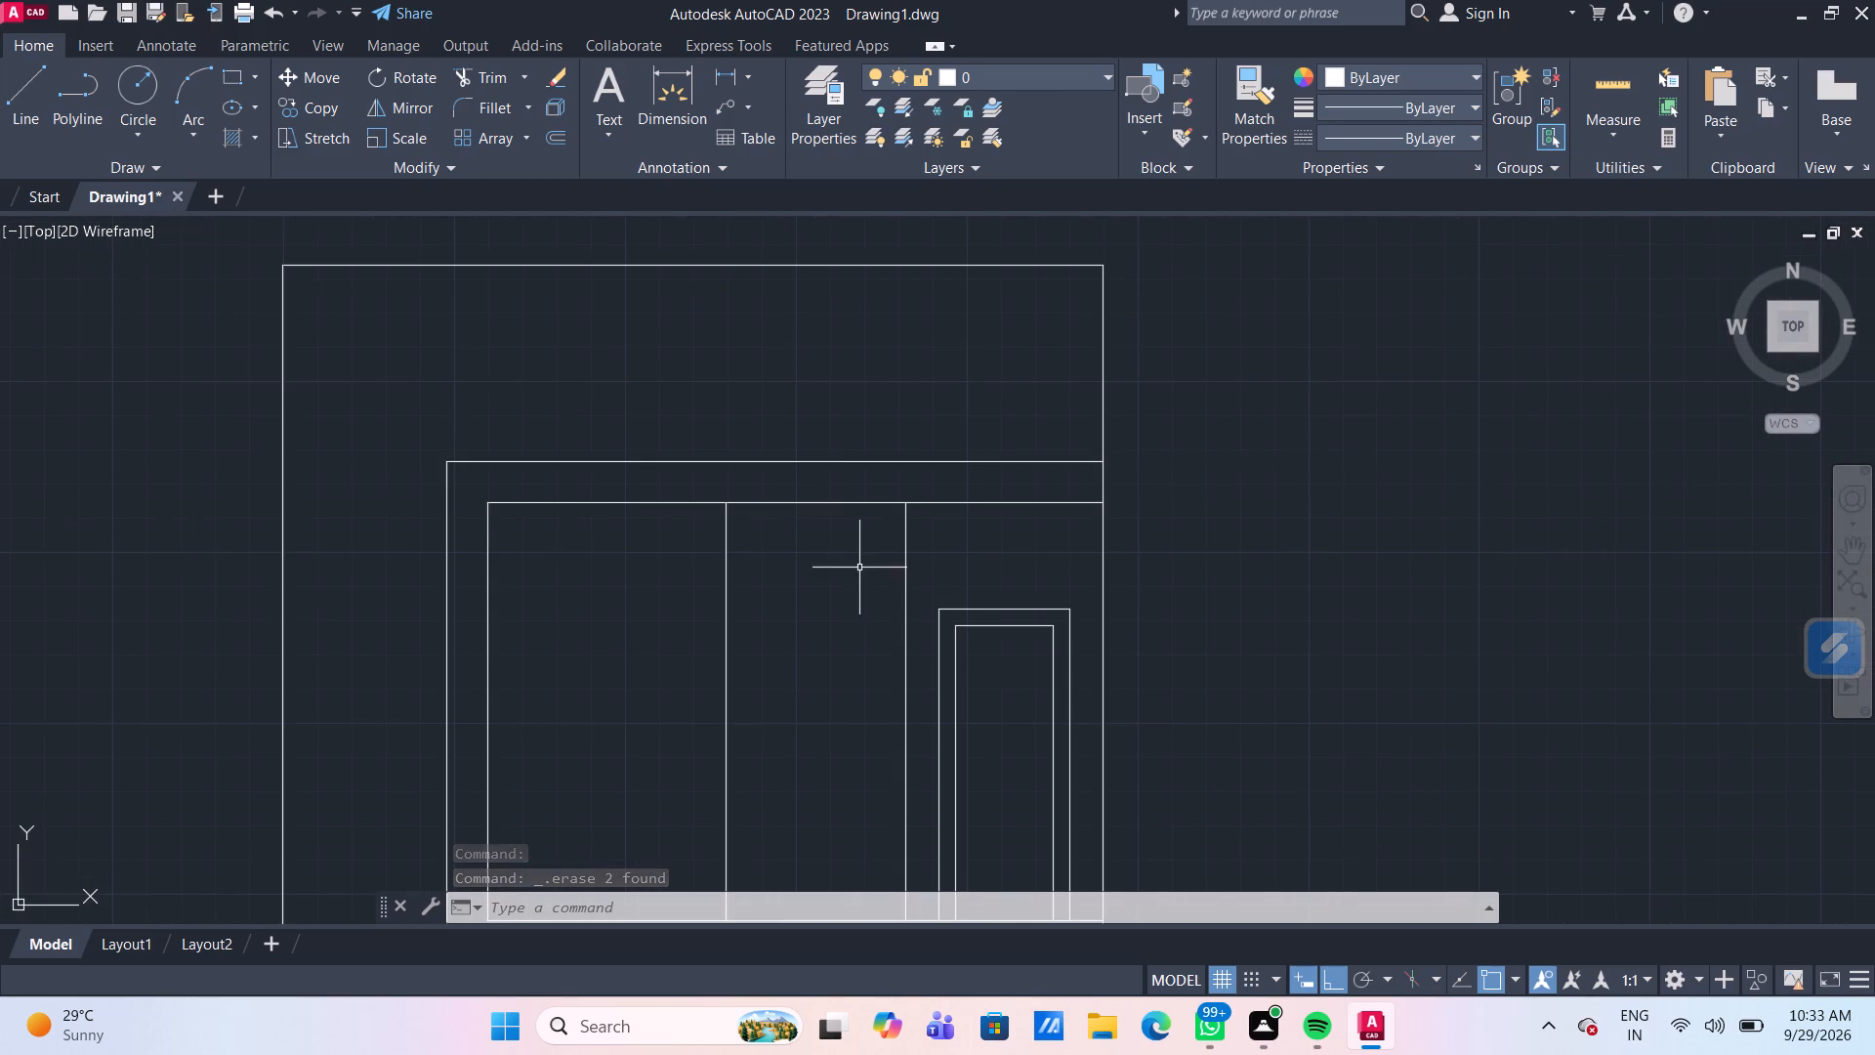
pyautogui.moveTo(859, 566); pyautogui.dragTo(827, 540, button='middle')
pyautogui.moveTo(1262, 501); pyautogui.dragTo(1251, 462, button='middle')
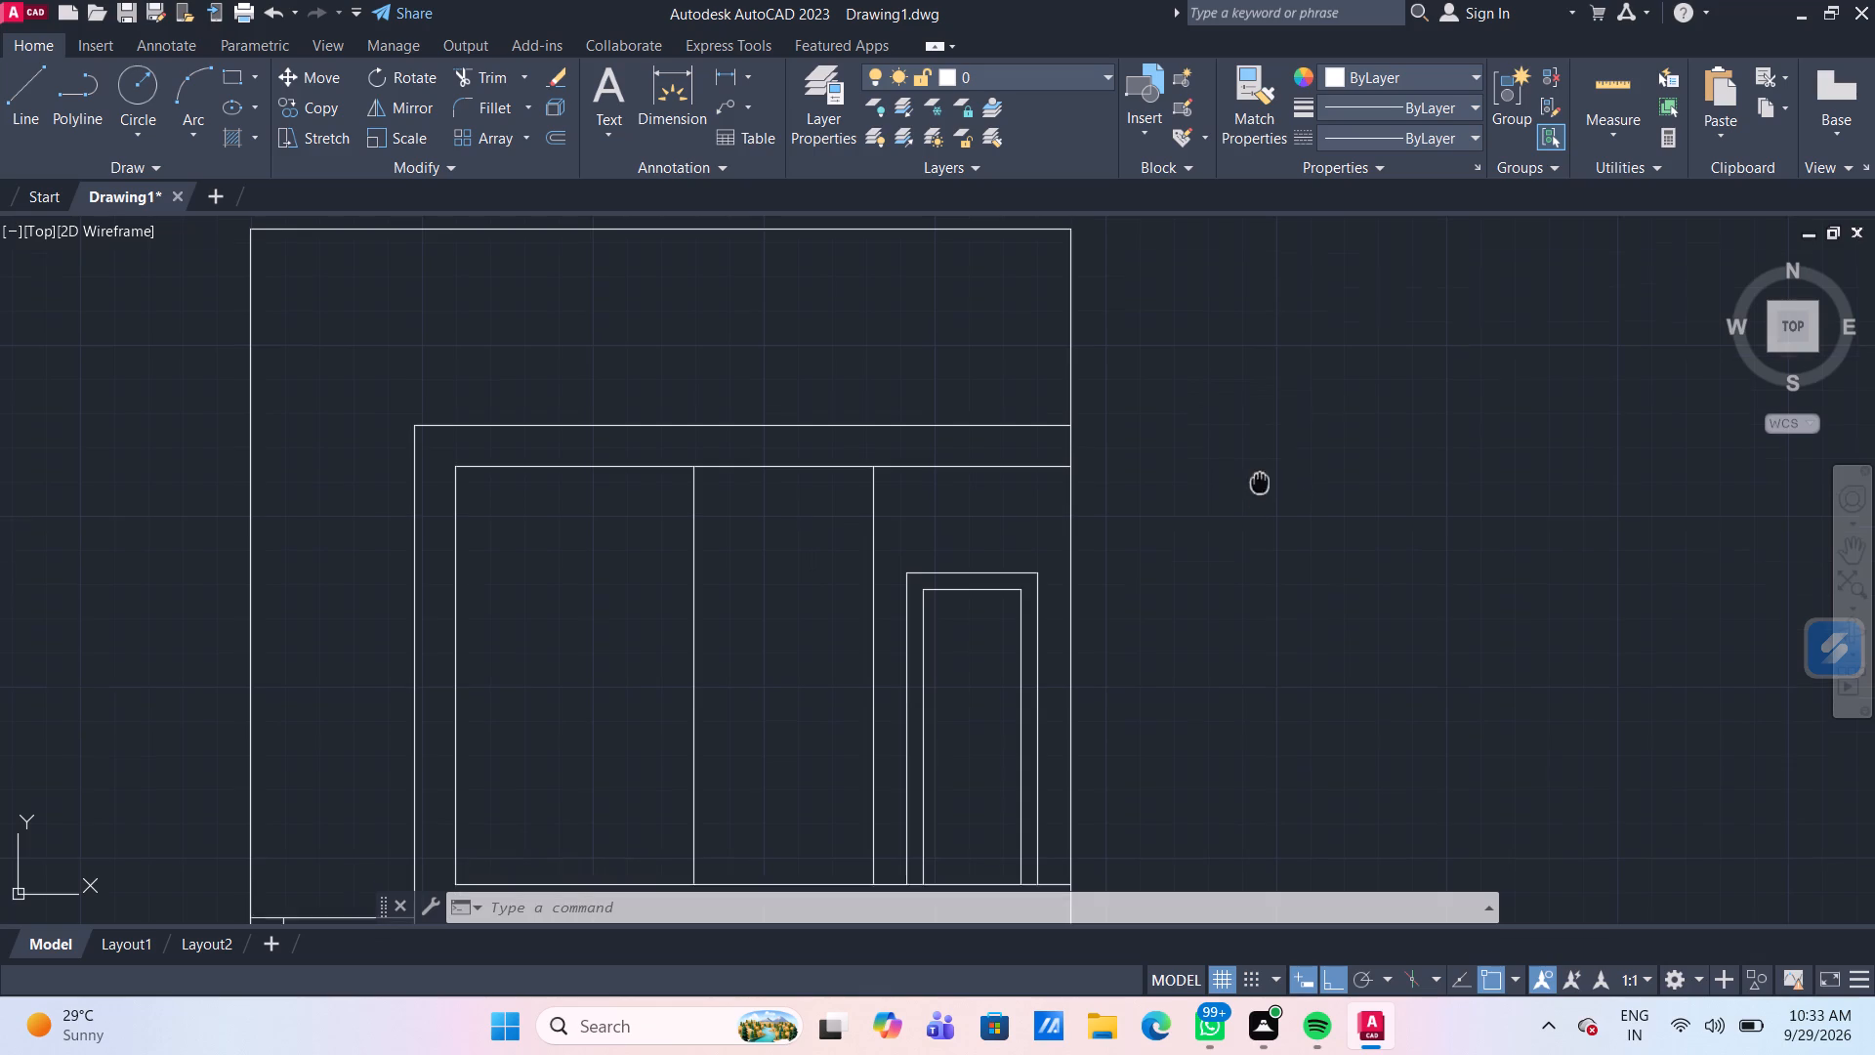
pyautogui.moveTo(1251, 462); pyautogui.dragTo(1241, 430, button='middle')
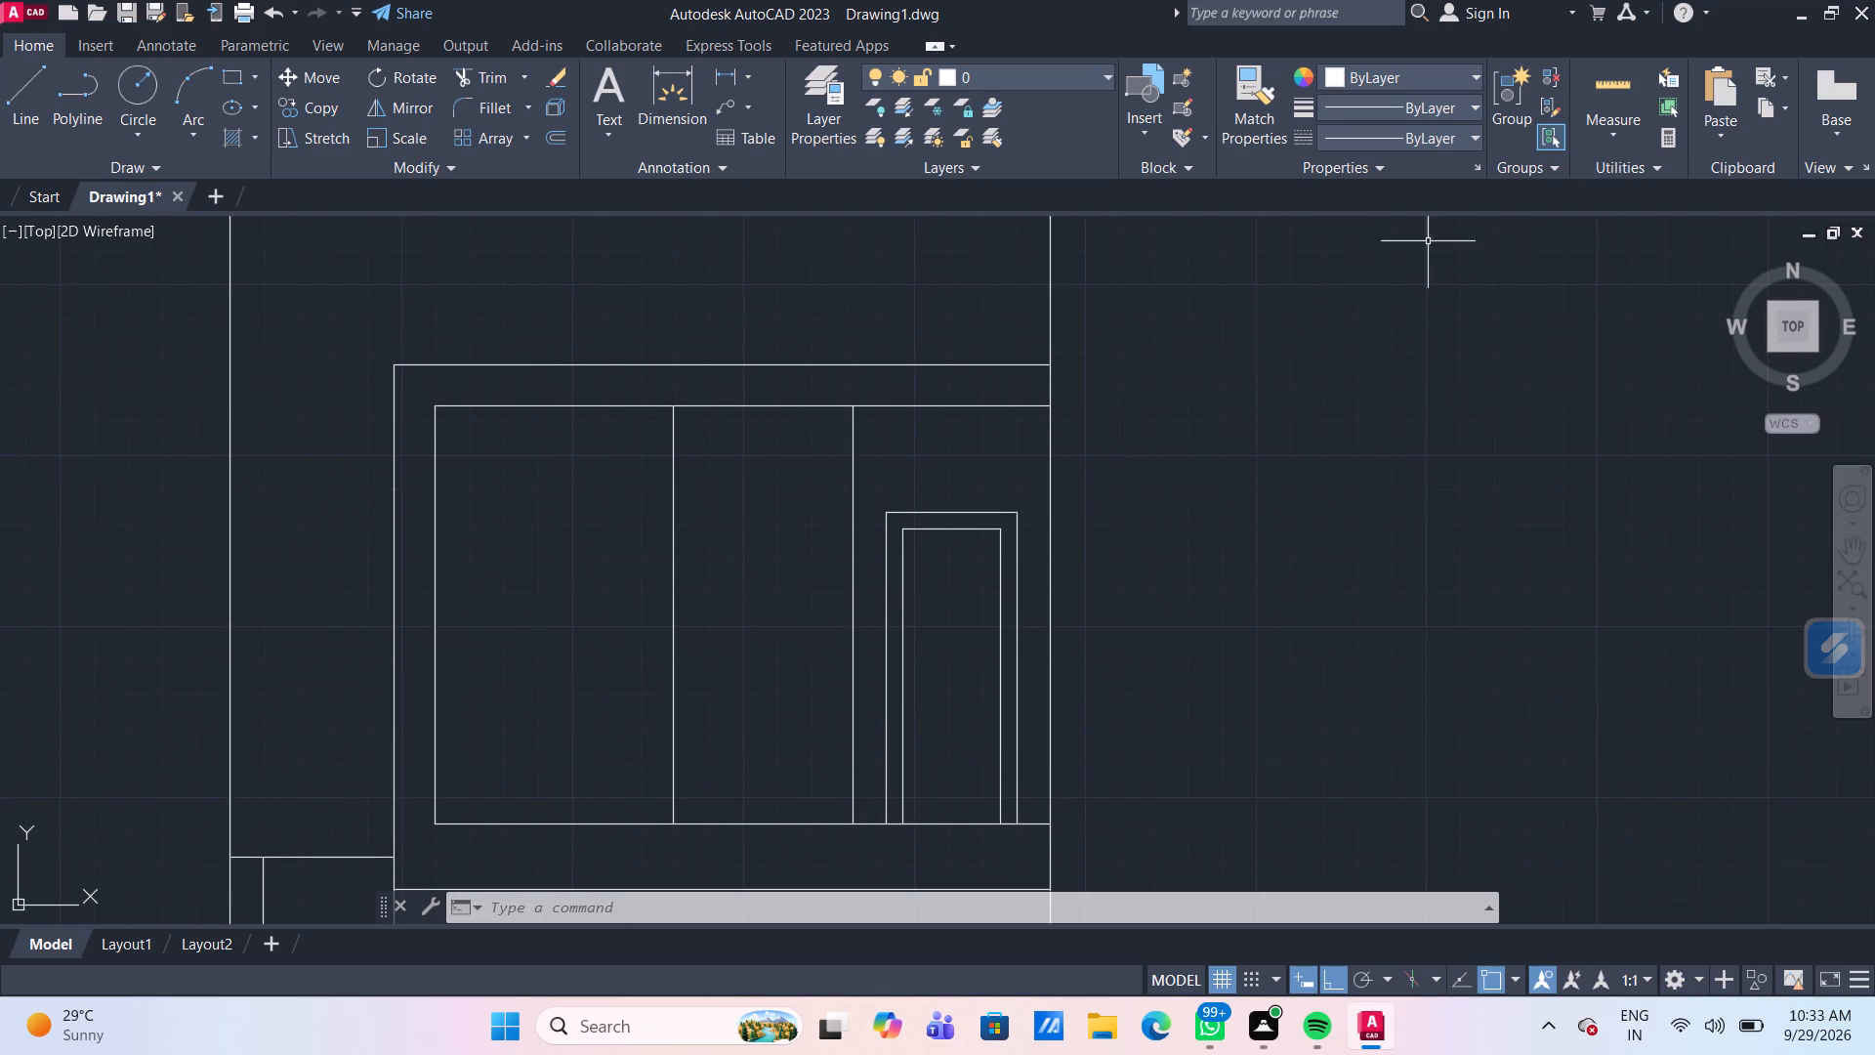
pyautogui.click(1619, 97)
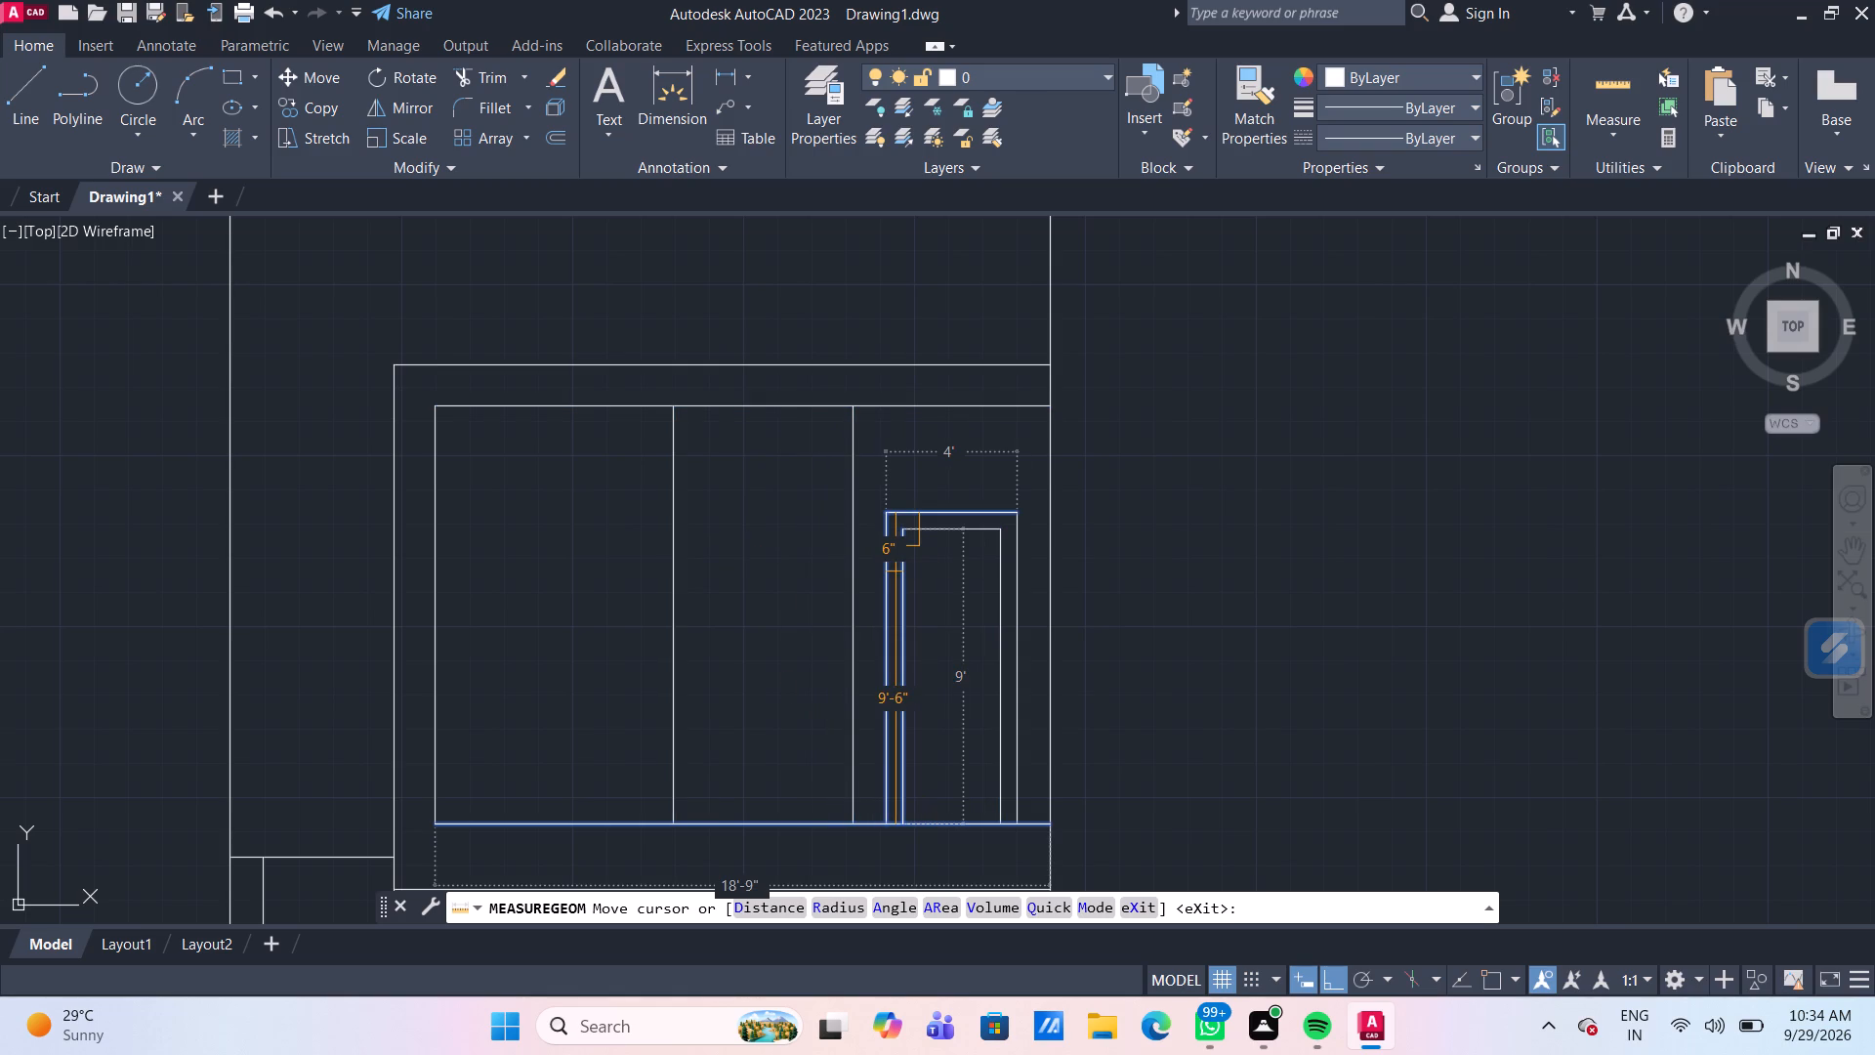
pyautogui.press('Escape')
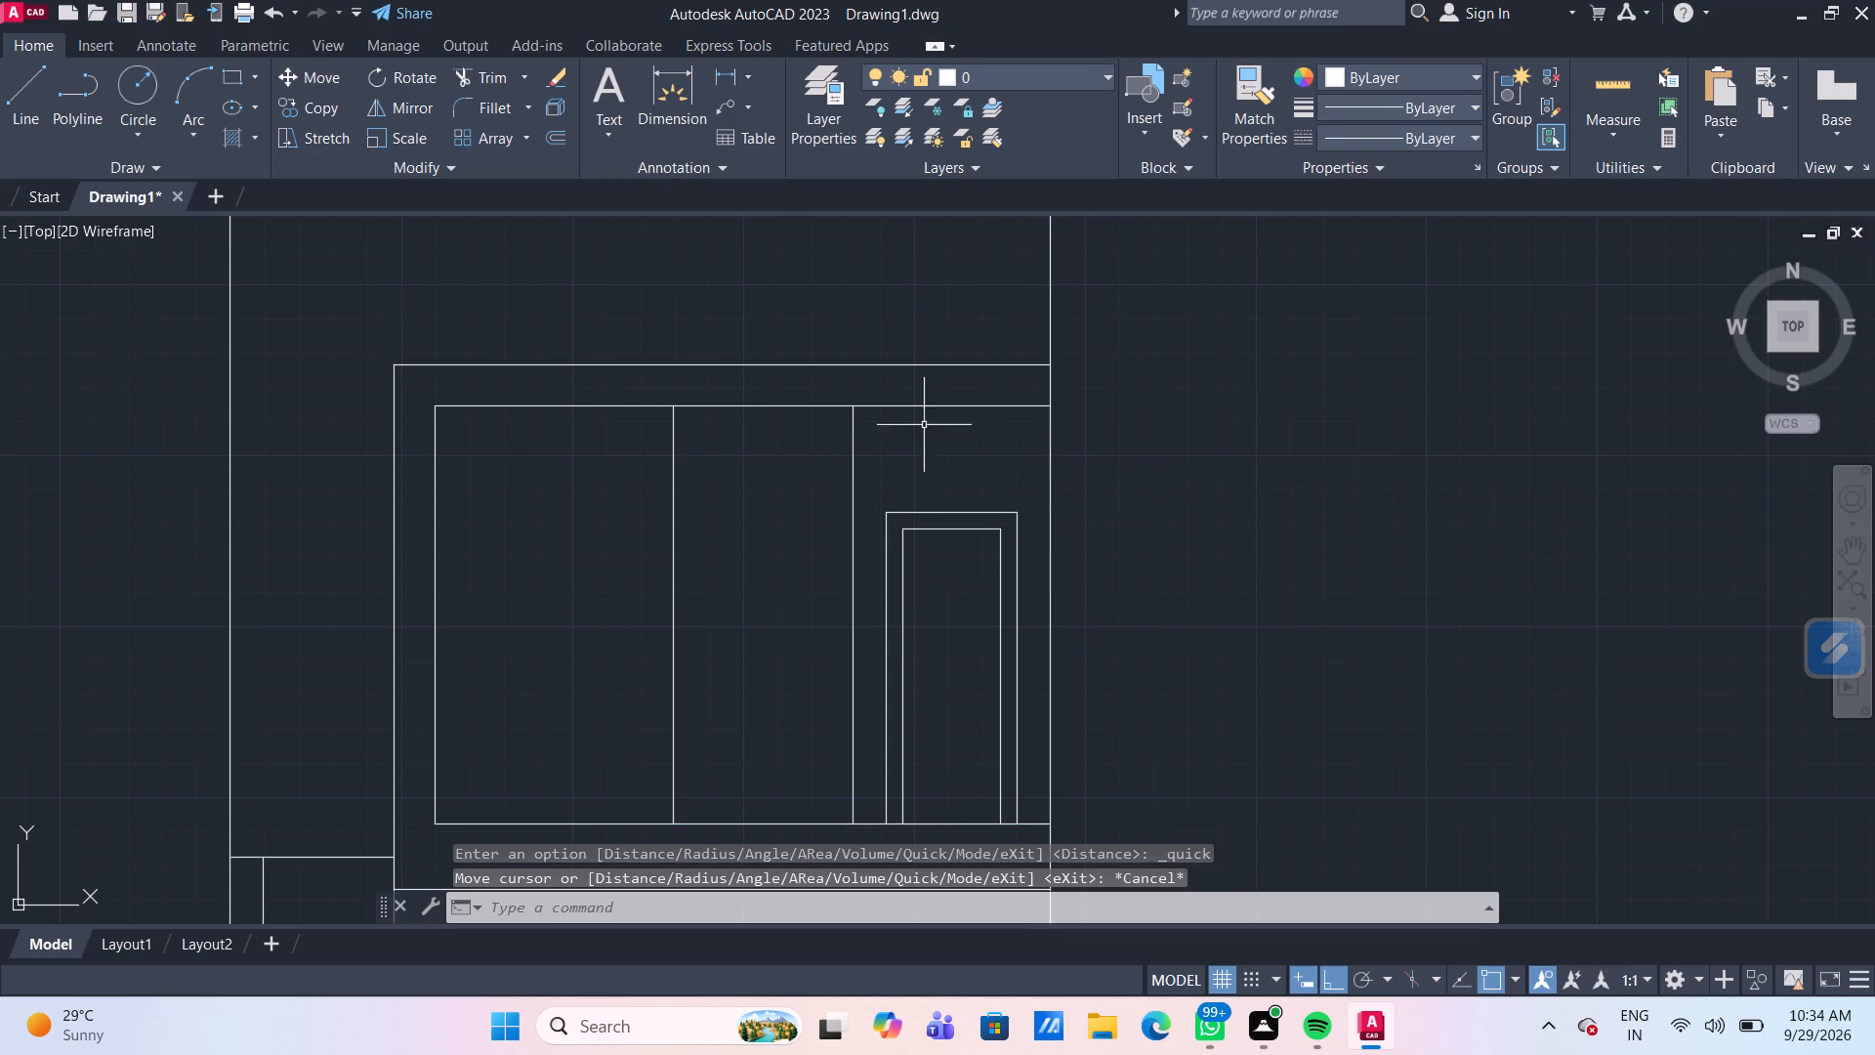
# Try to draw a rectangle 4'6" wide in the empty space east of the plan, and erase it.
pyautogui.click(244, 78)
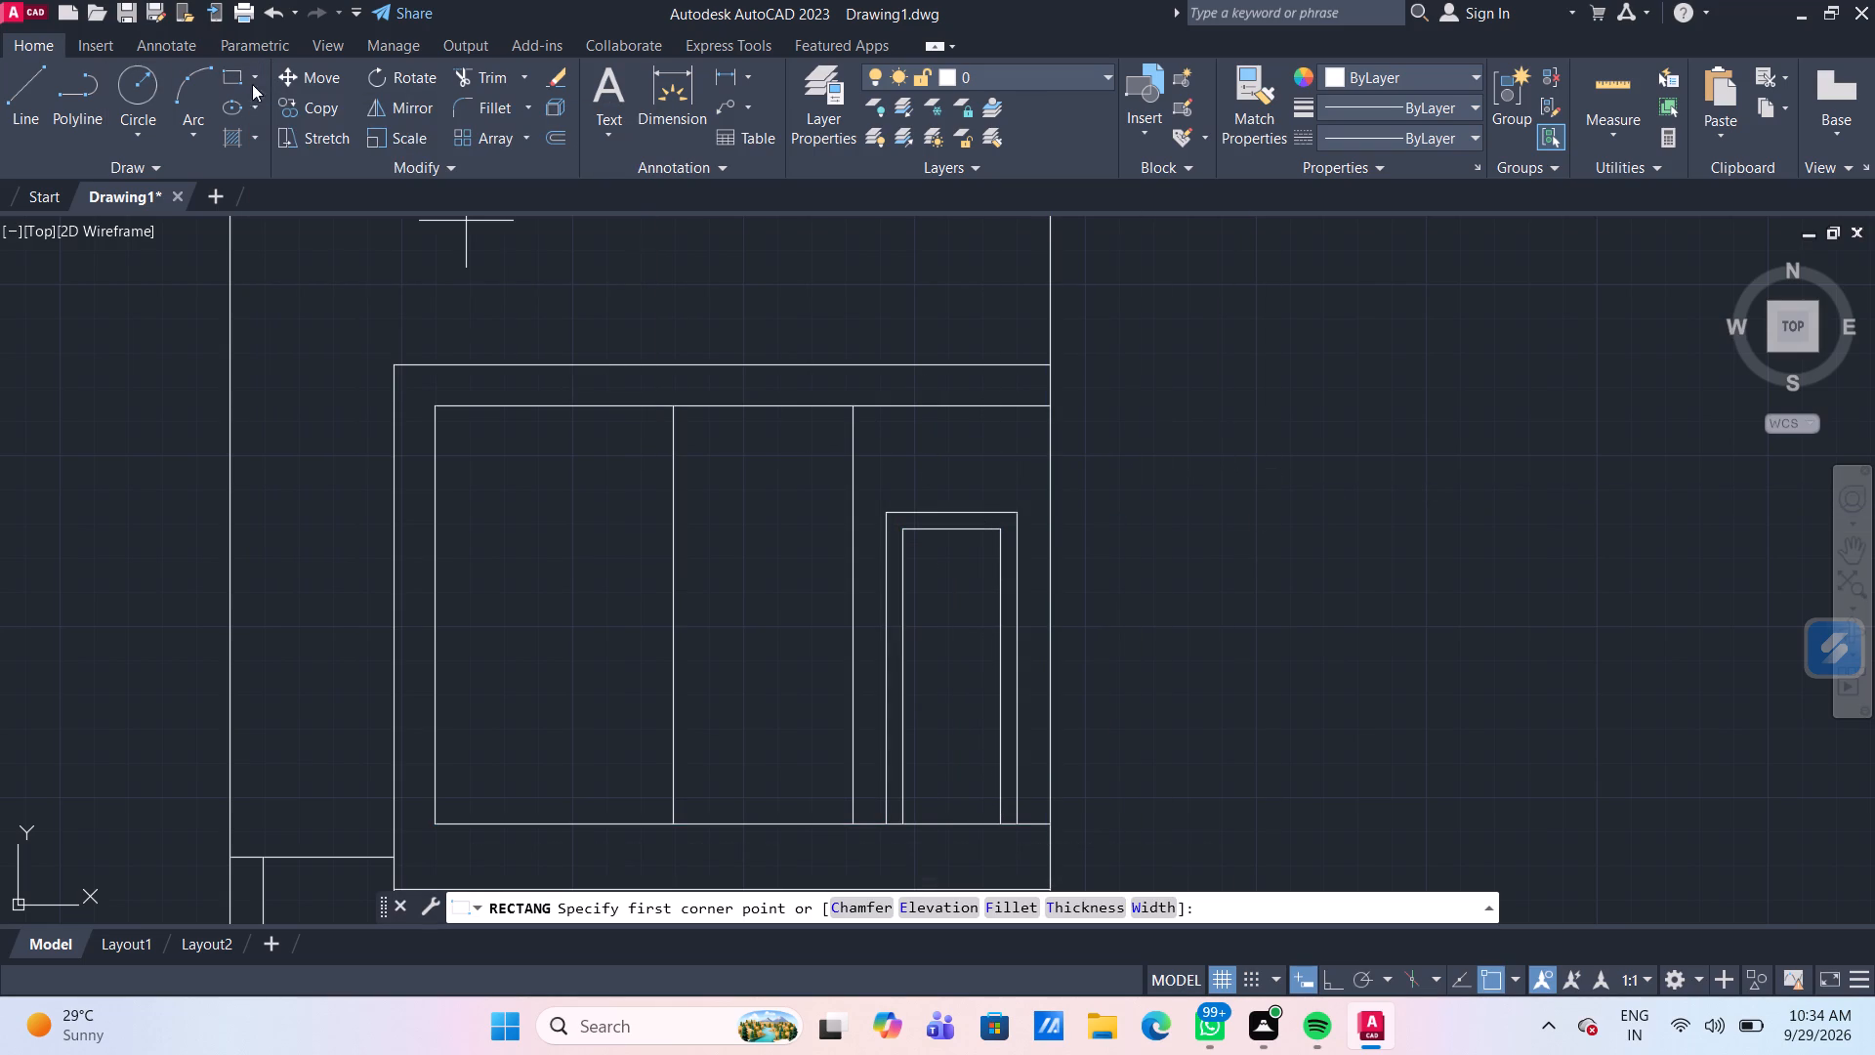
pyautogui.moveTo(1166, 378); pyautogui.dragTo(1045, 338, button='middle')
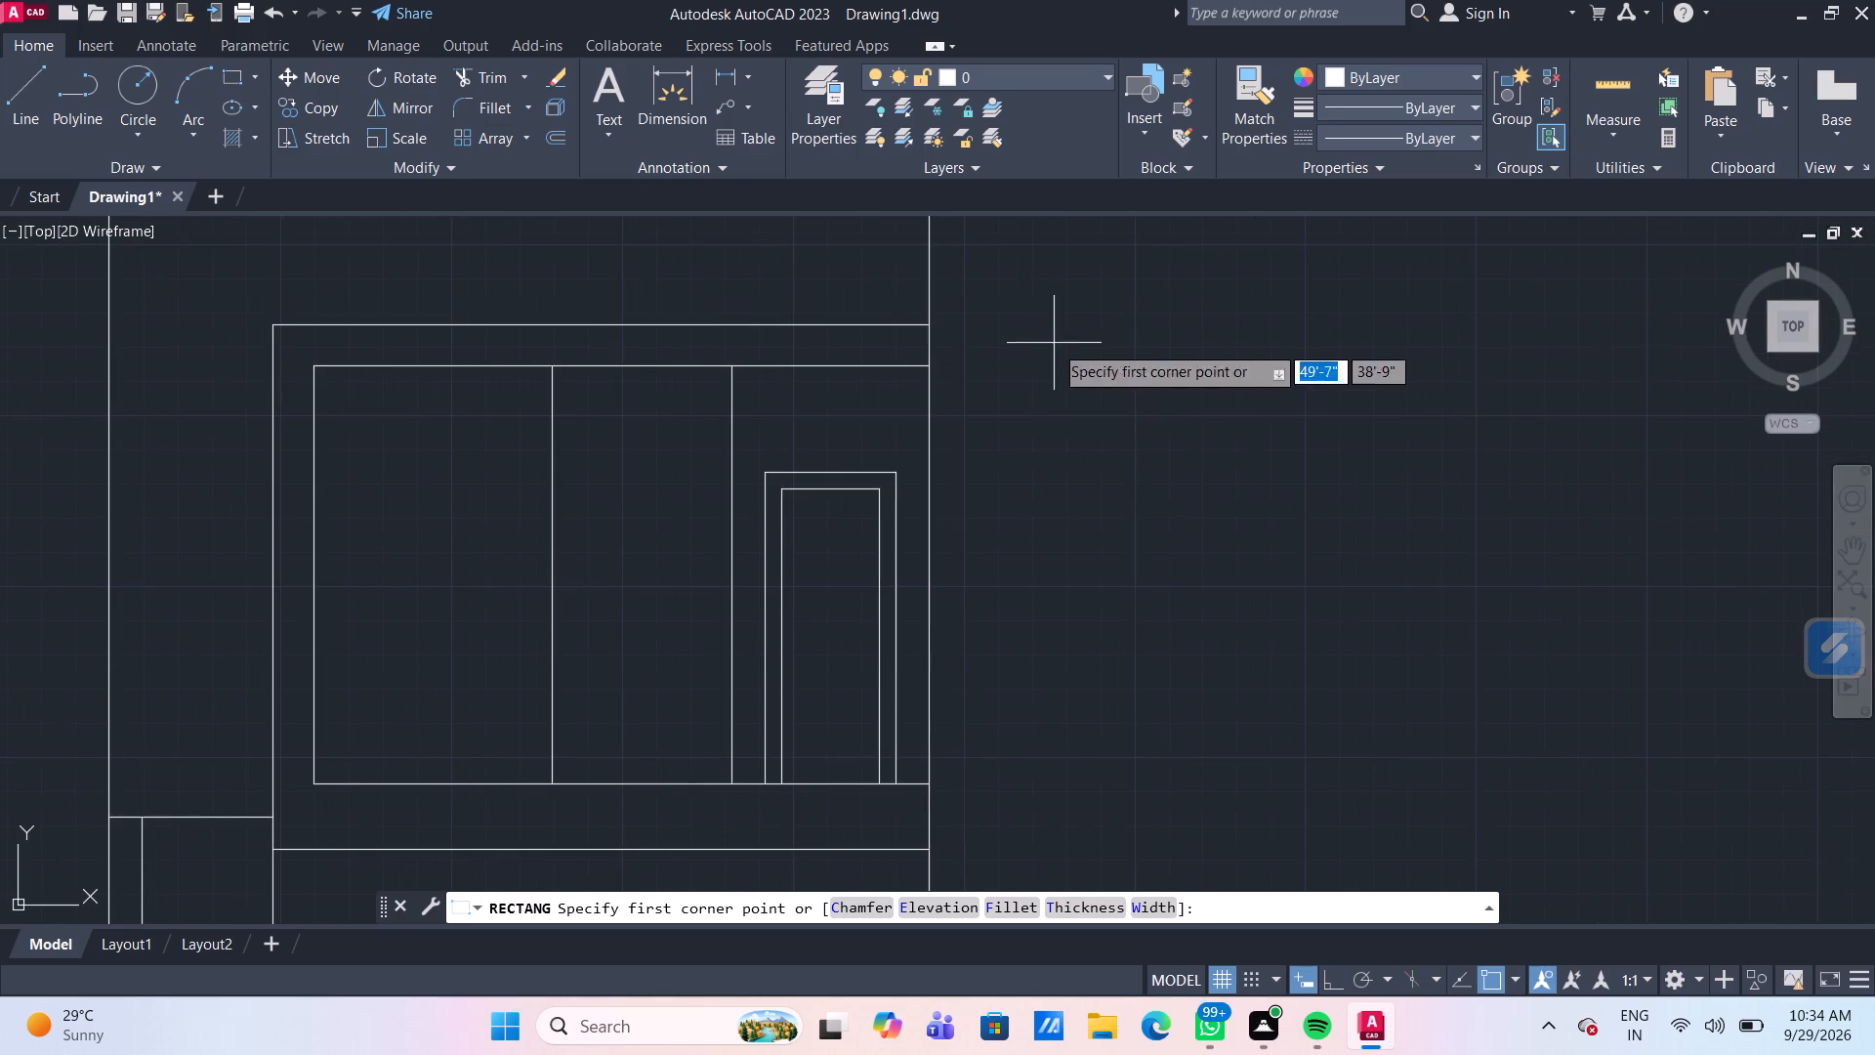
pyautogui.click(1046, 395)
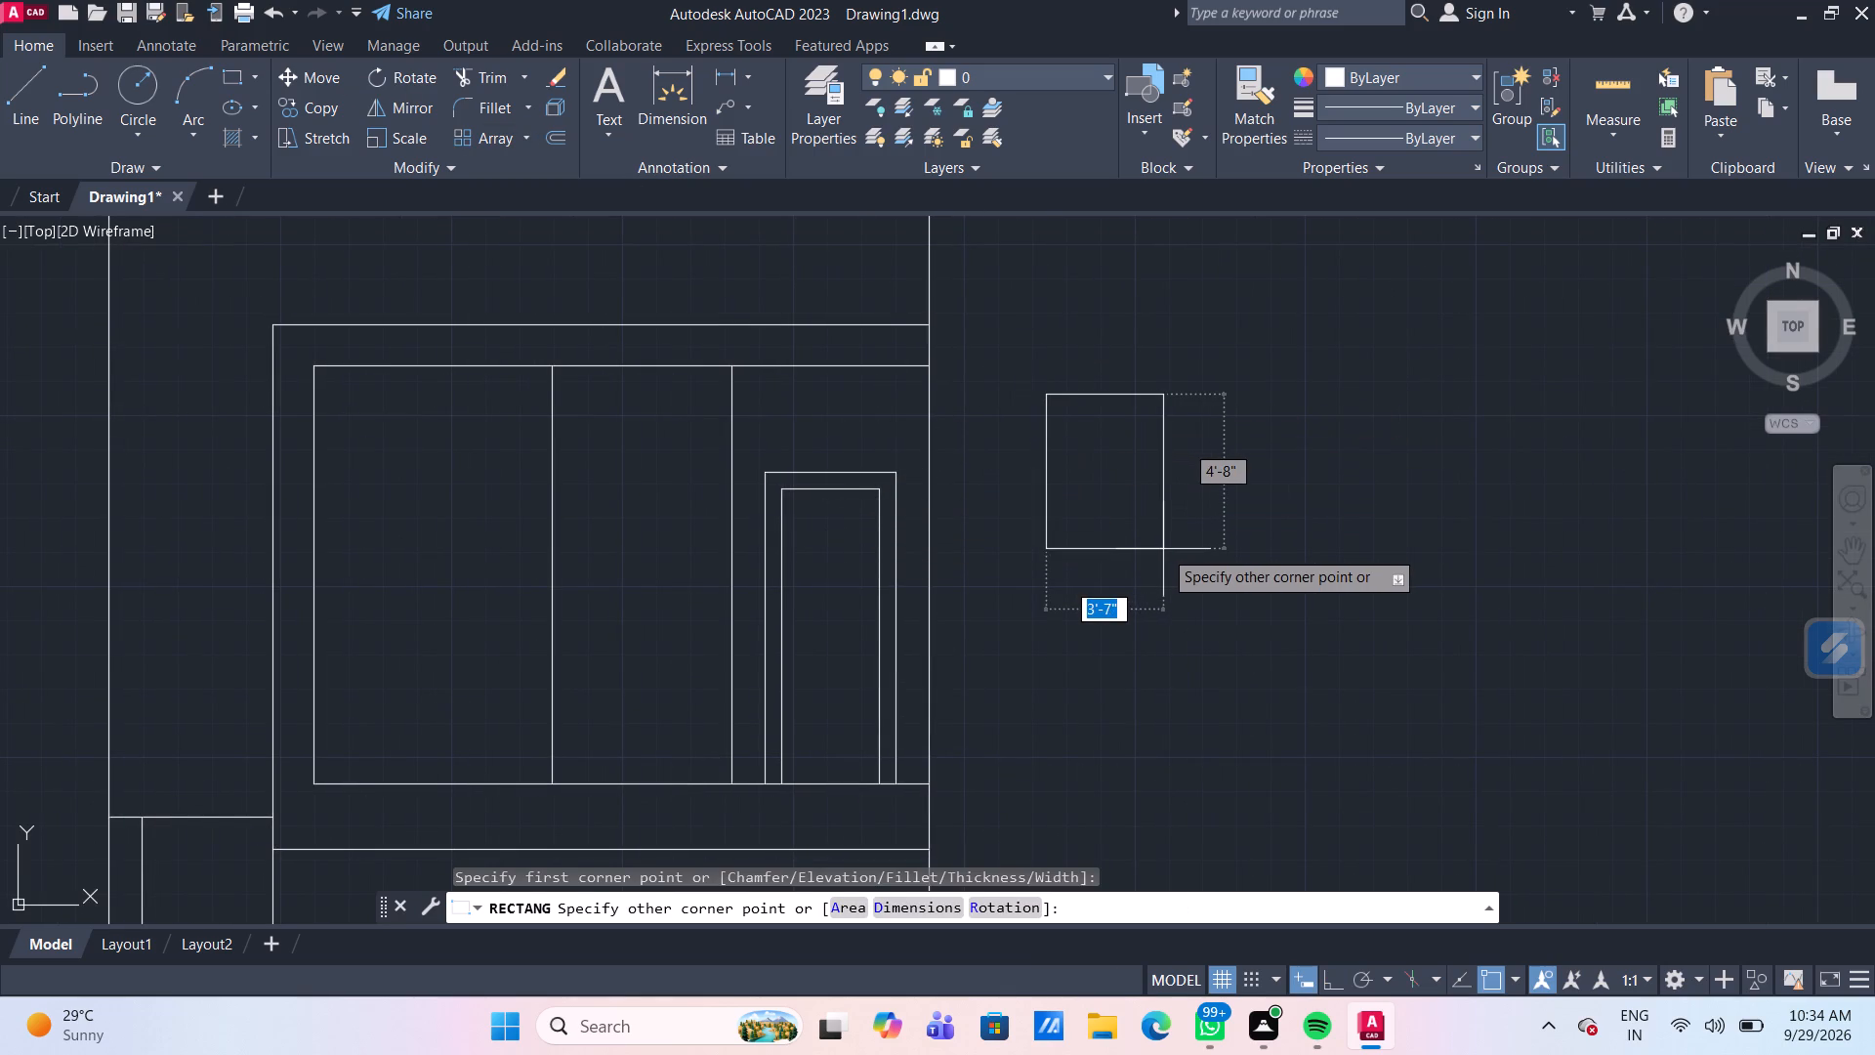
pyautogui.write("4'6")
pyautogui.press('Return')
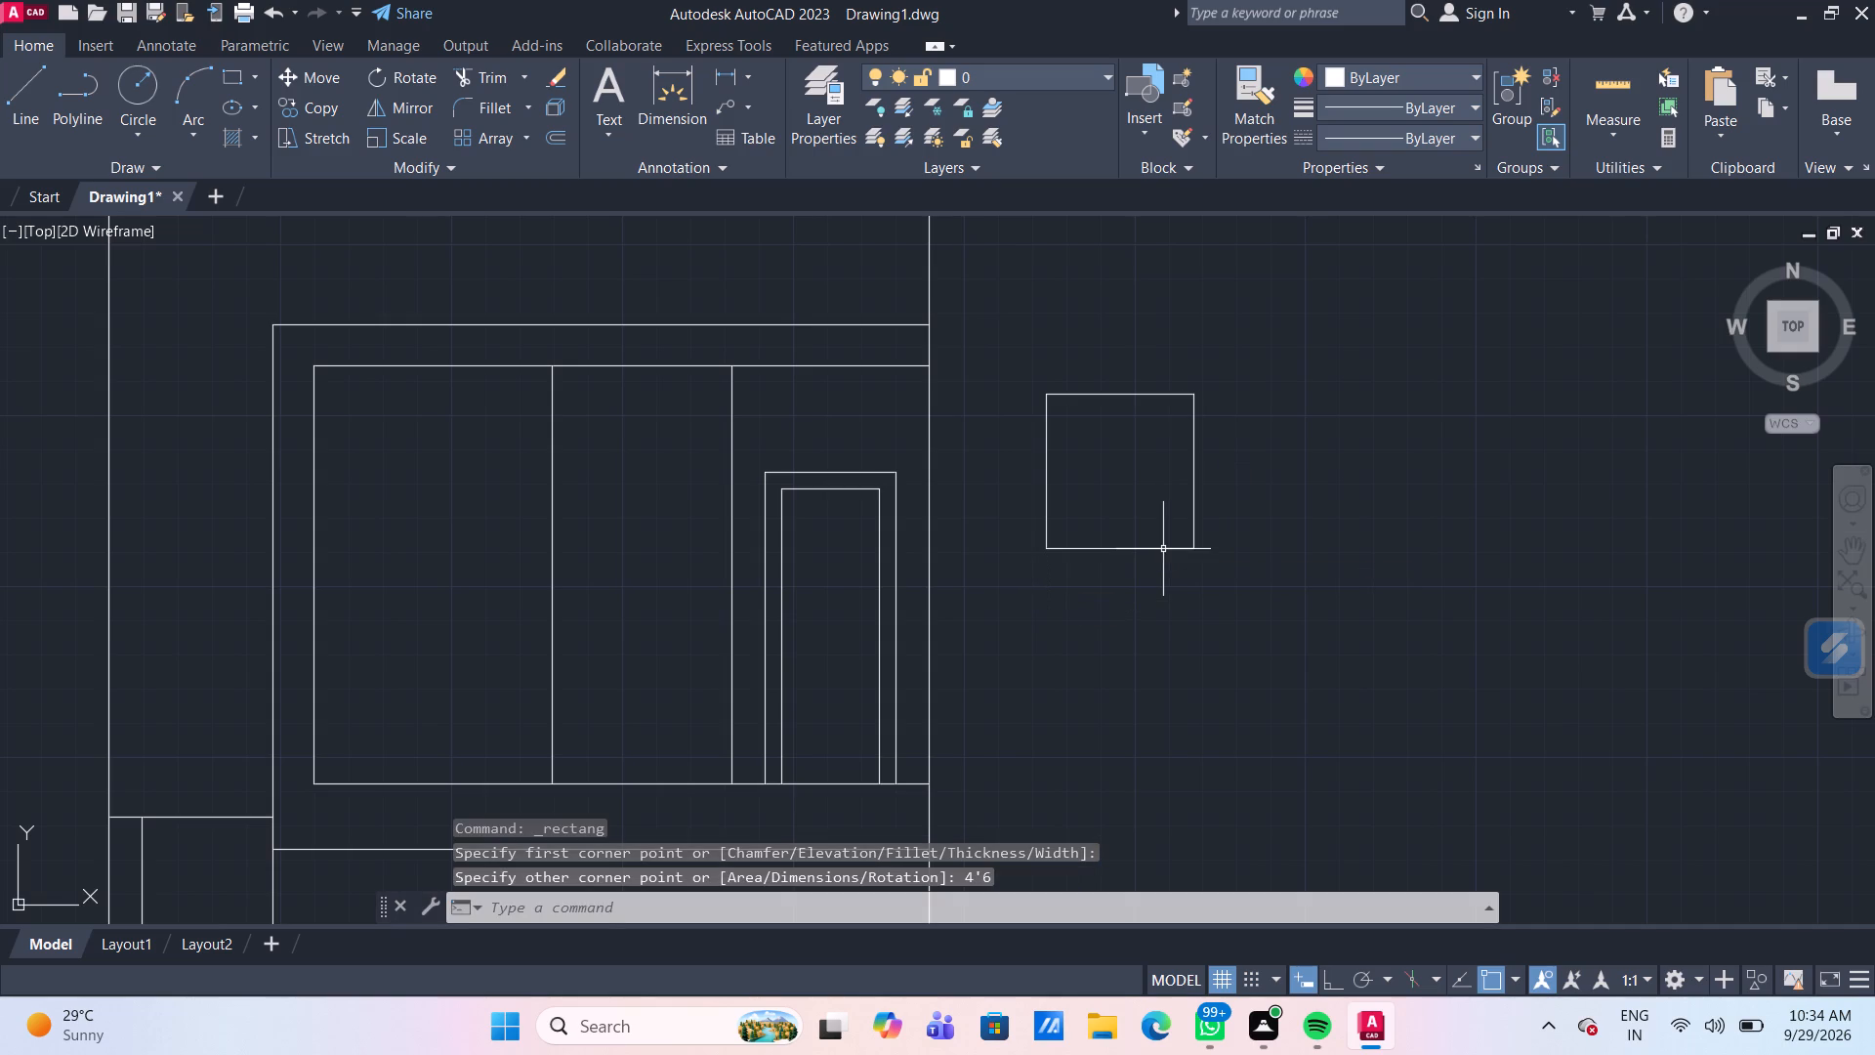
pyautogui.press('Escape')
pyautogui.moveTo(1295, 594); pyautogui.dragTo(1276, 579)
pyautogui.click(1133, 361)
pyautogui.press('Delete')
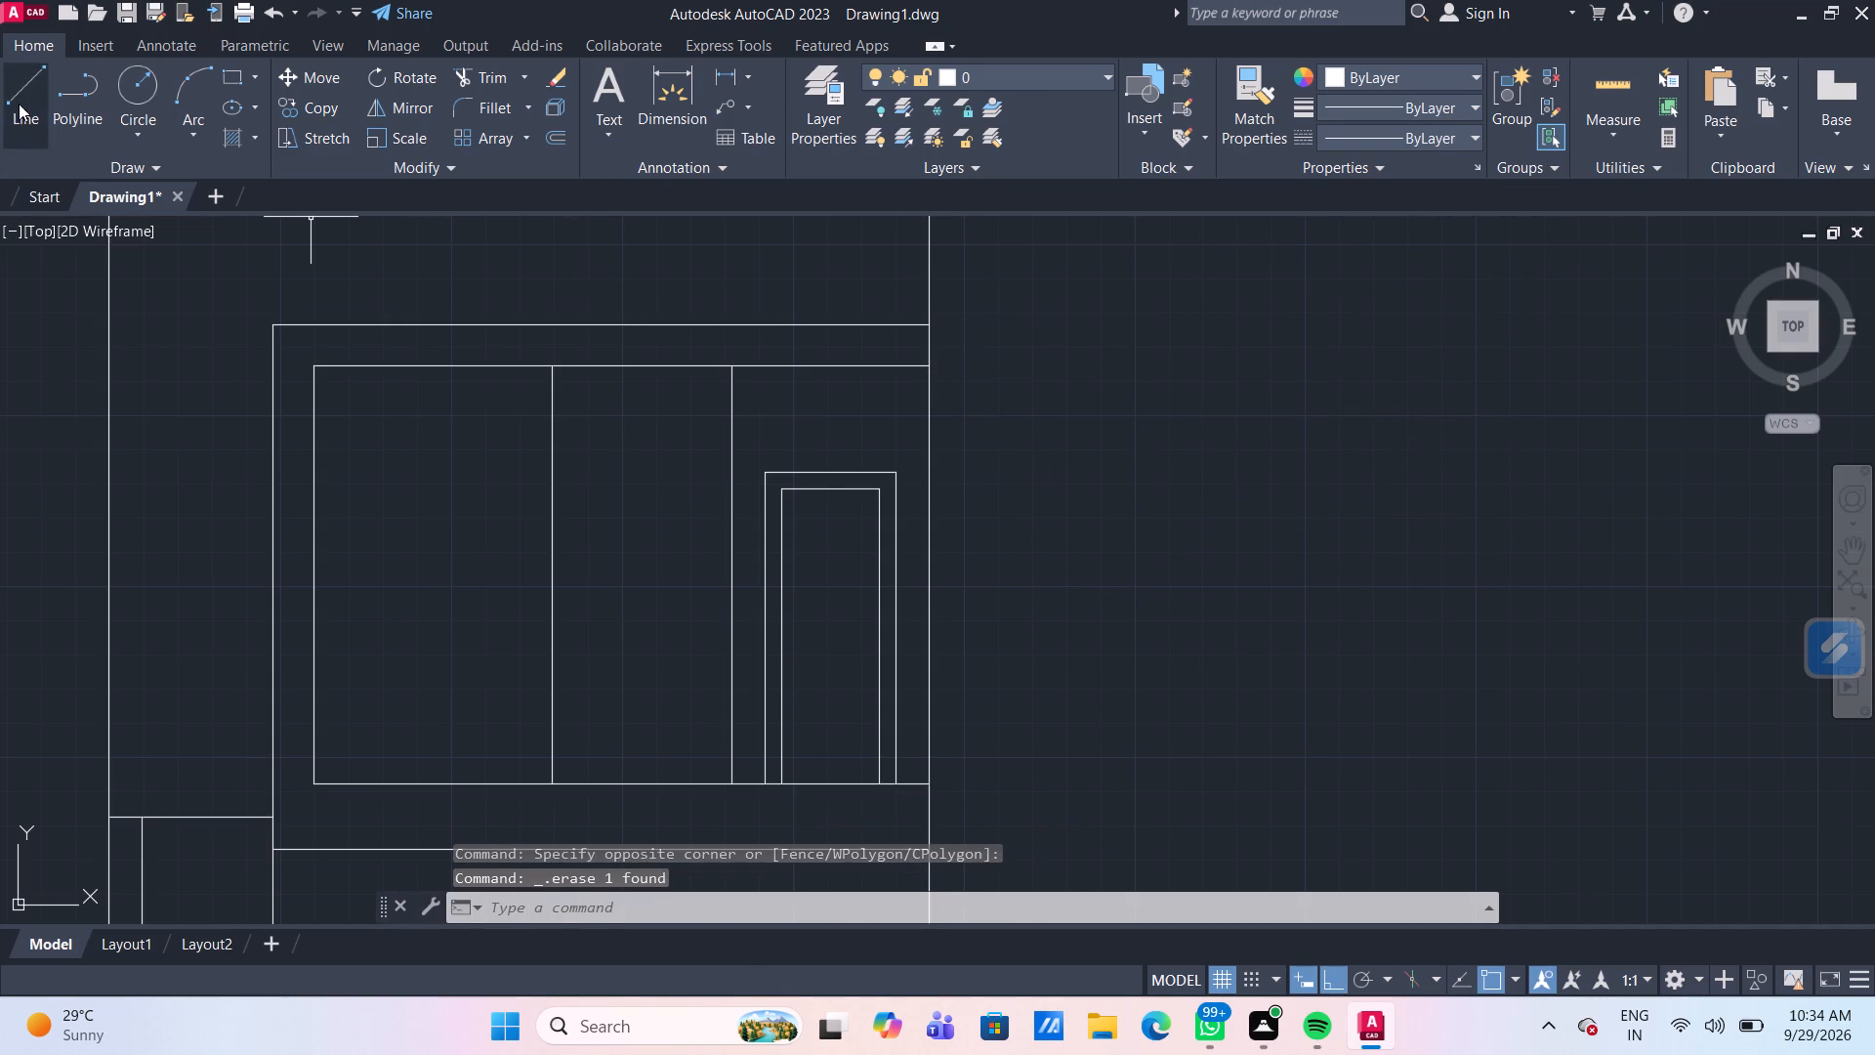
# Draw a rectangle 4'6" wide and 9'6" high in the empty space east of the plan.
pyautogui.click(230, 80)
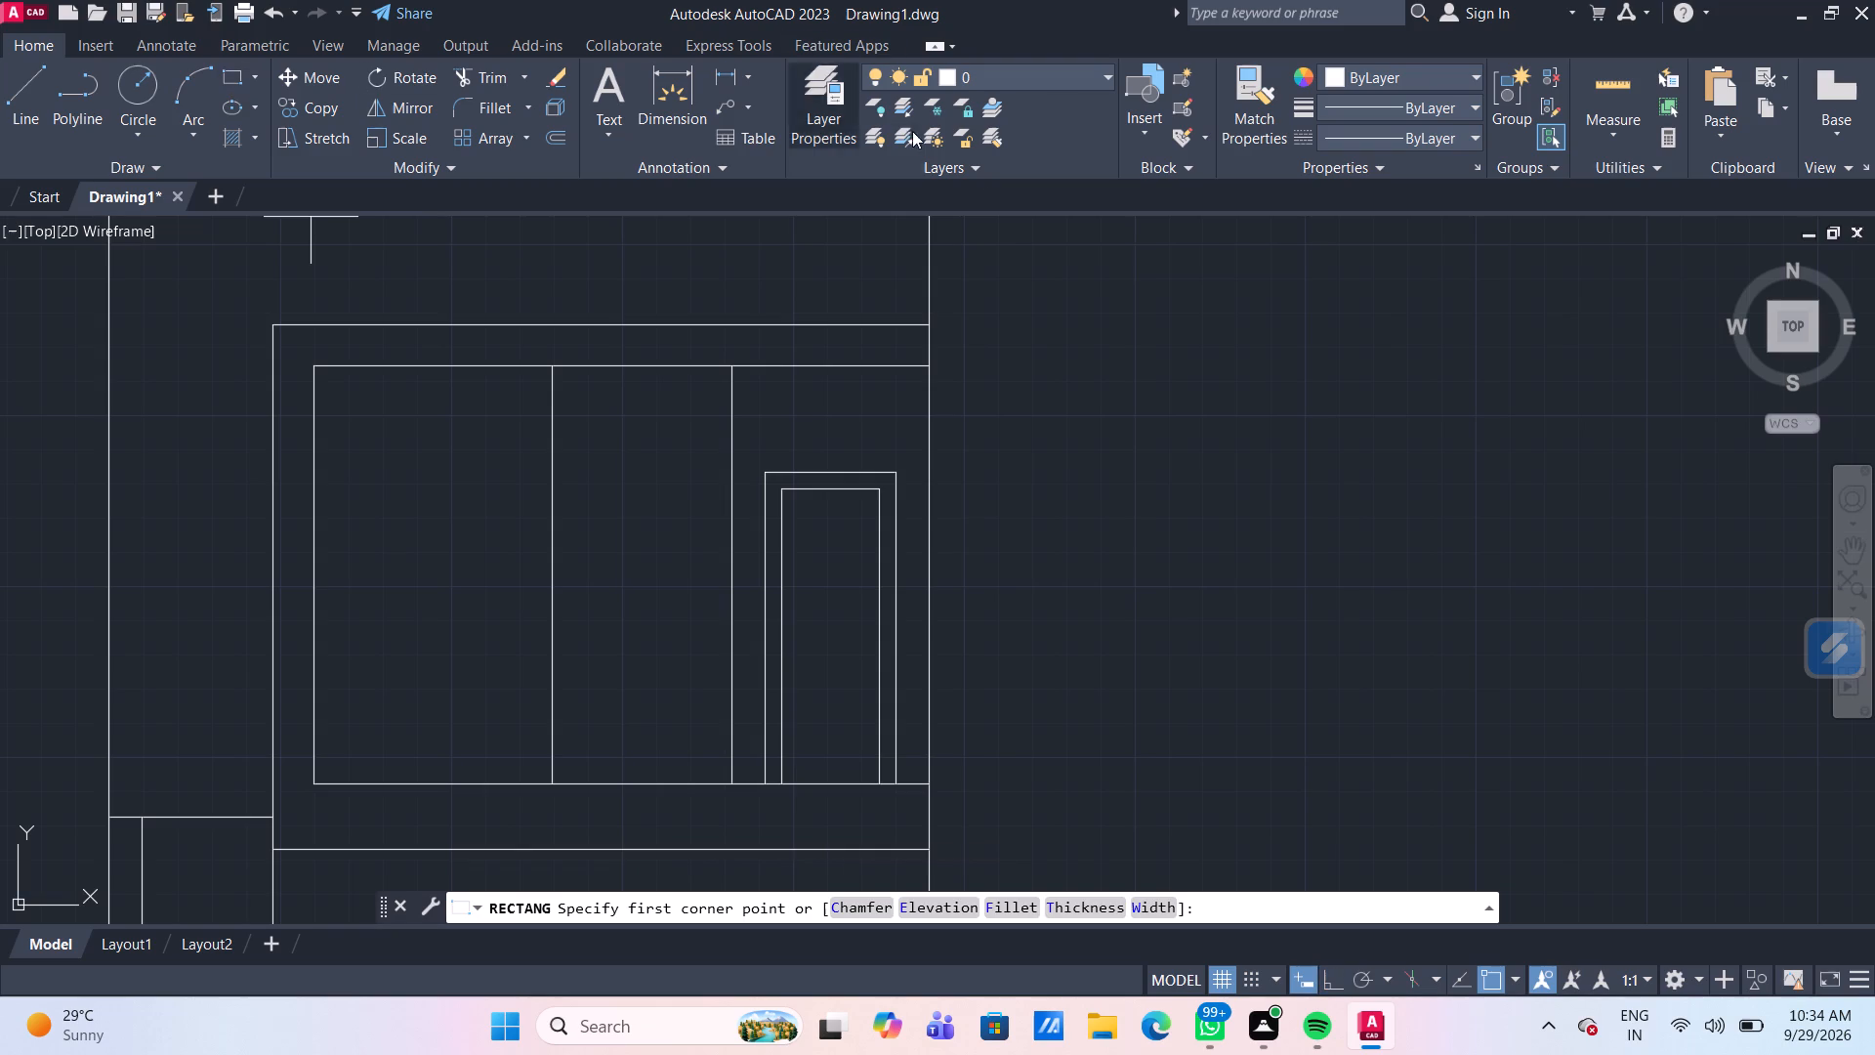
pyautogui.click(1099, 432)
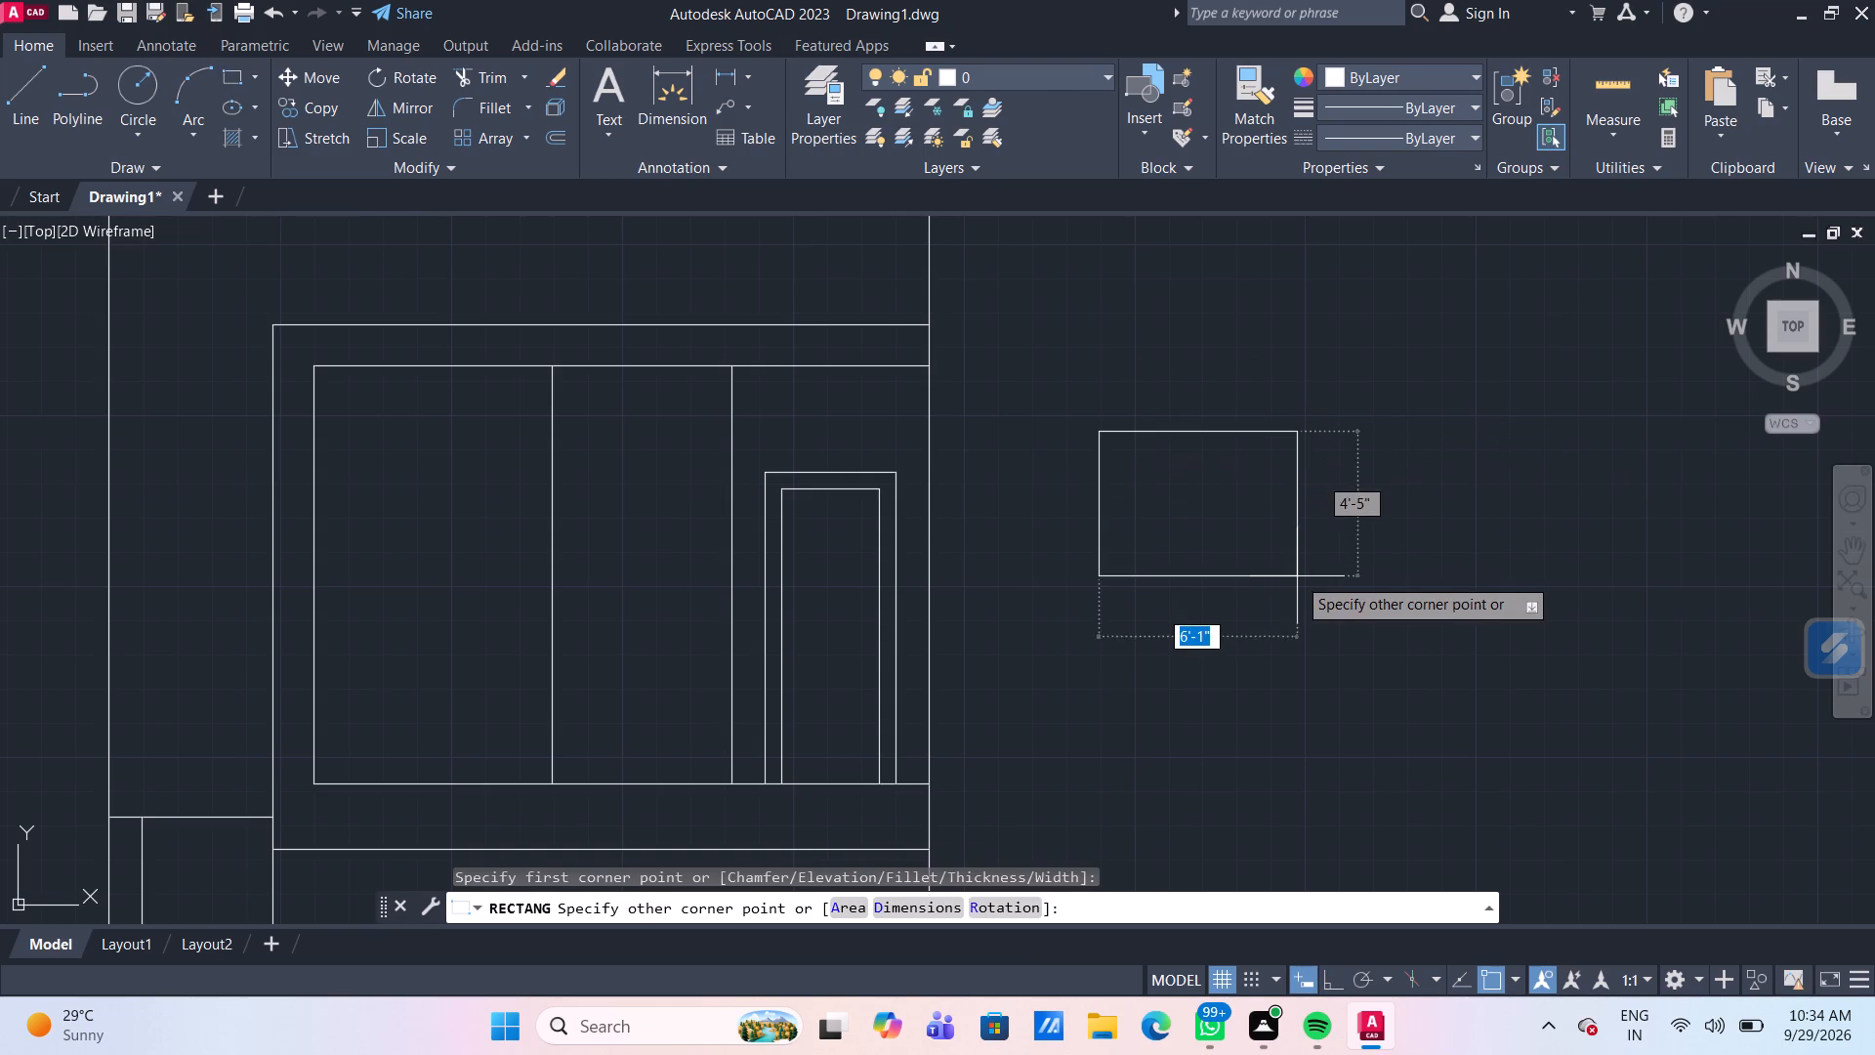
pyautogui.write("4'6")
pyautogui.hotkey('shift', '"')
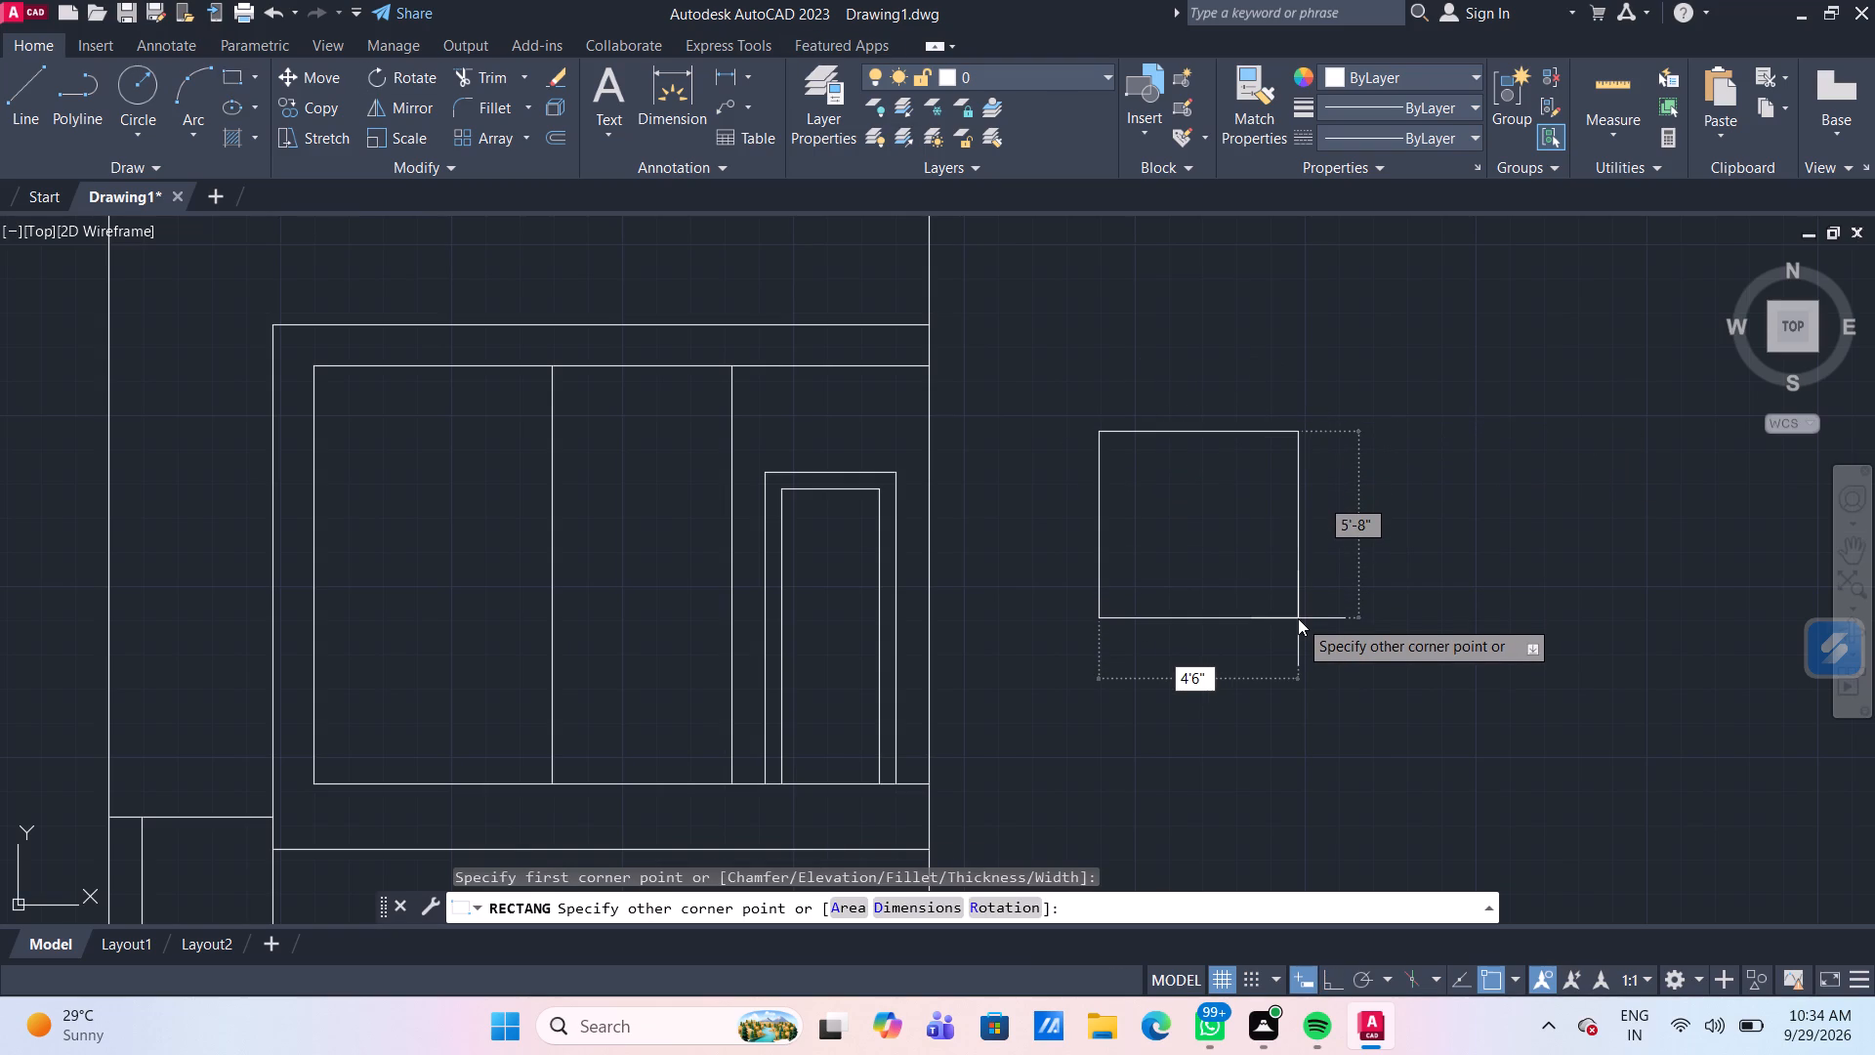
pyautogui.press('Tab')
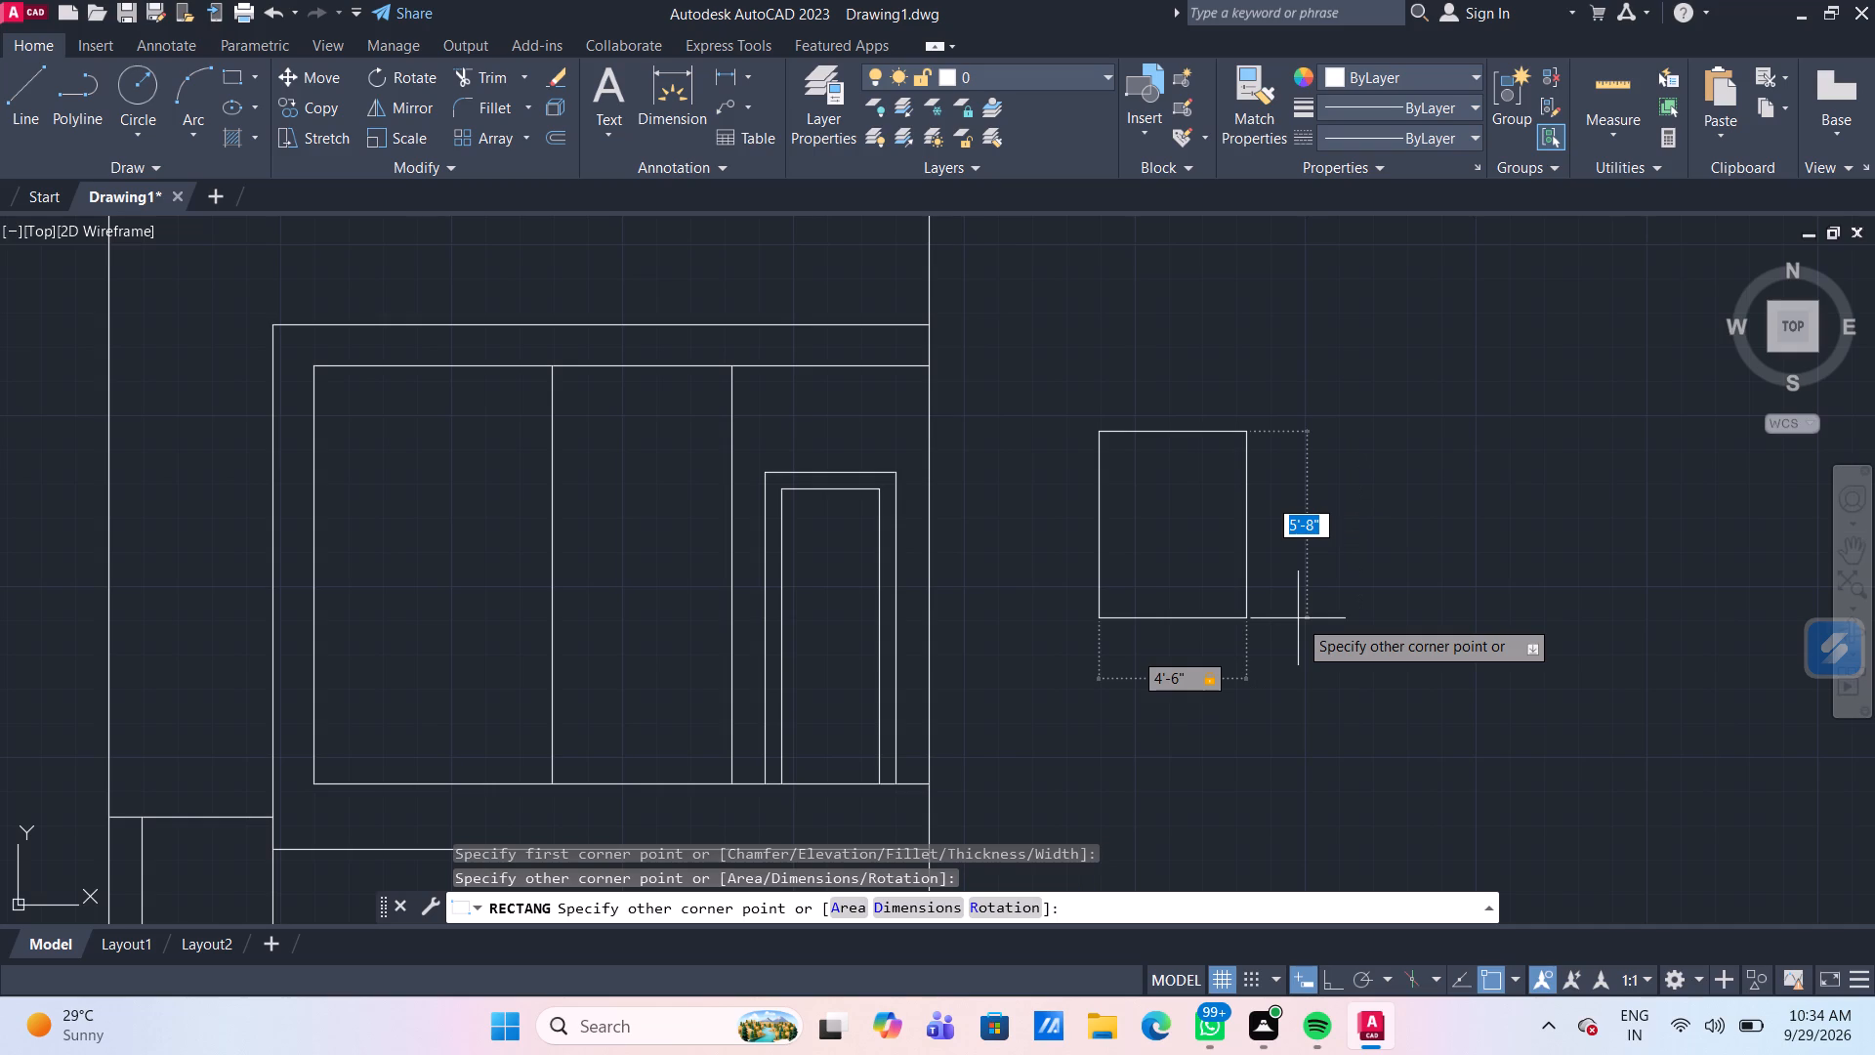
pyautogui.write('9\'6"')
pyautogui.press('Return')
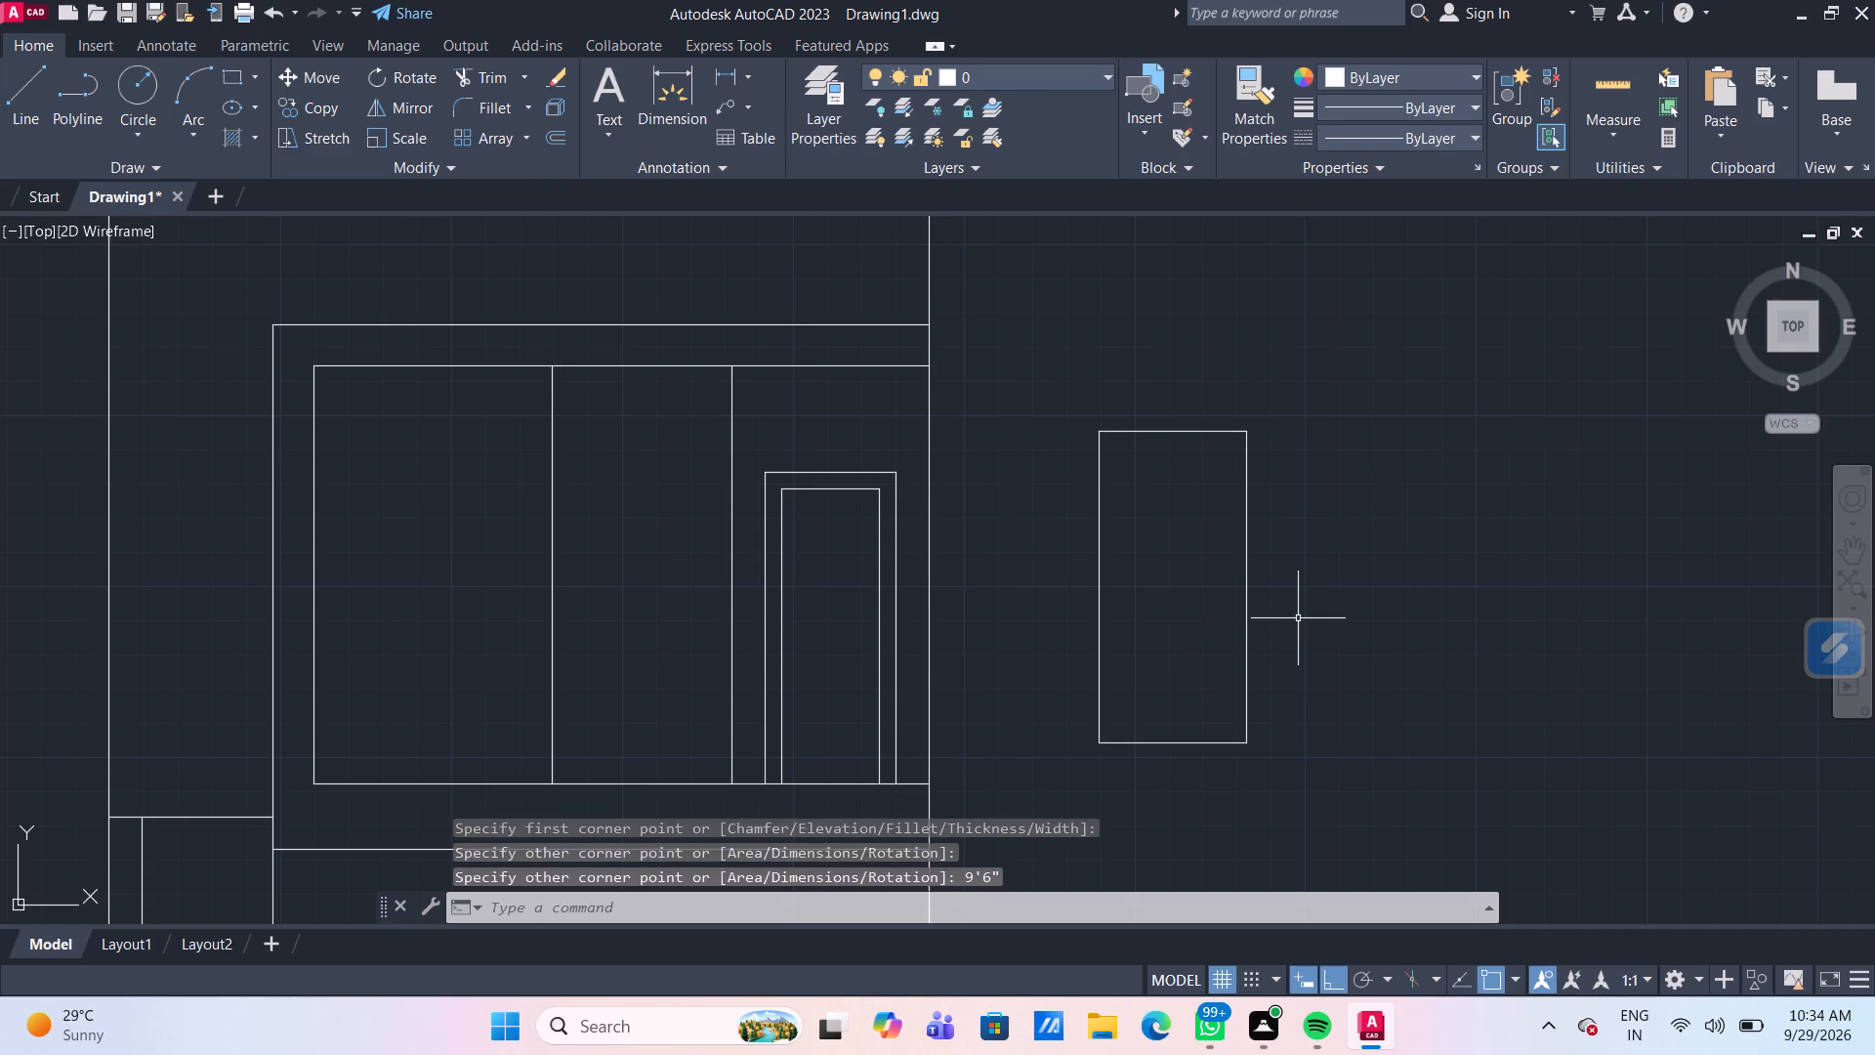
# Trim away the bottom edge of the new 4'6" by 9'6" rectangle.
pyautogui.moveTo(1297, 619); pyautogui.dragTo(1271, 550, button='middle')
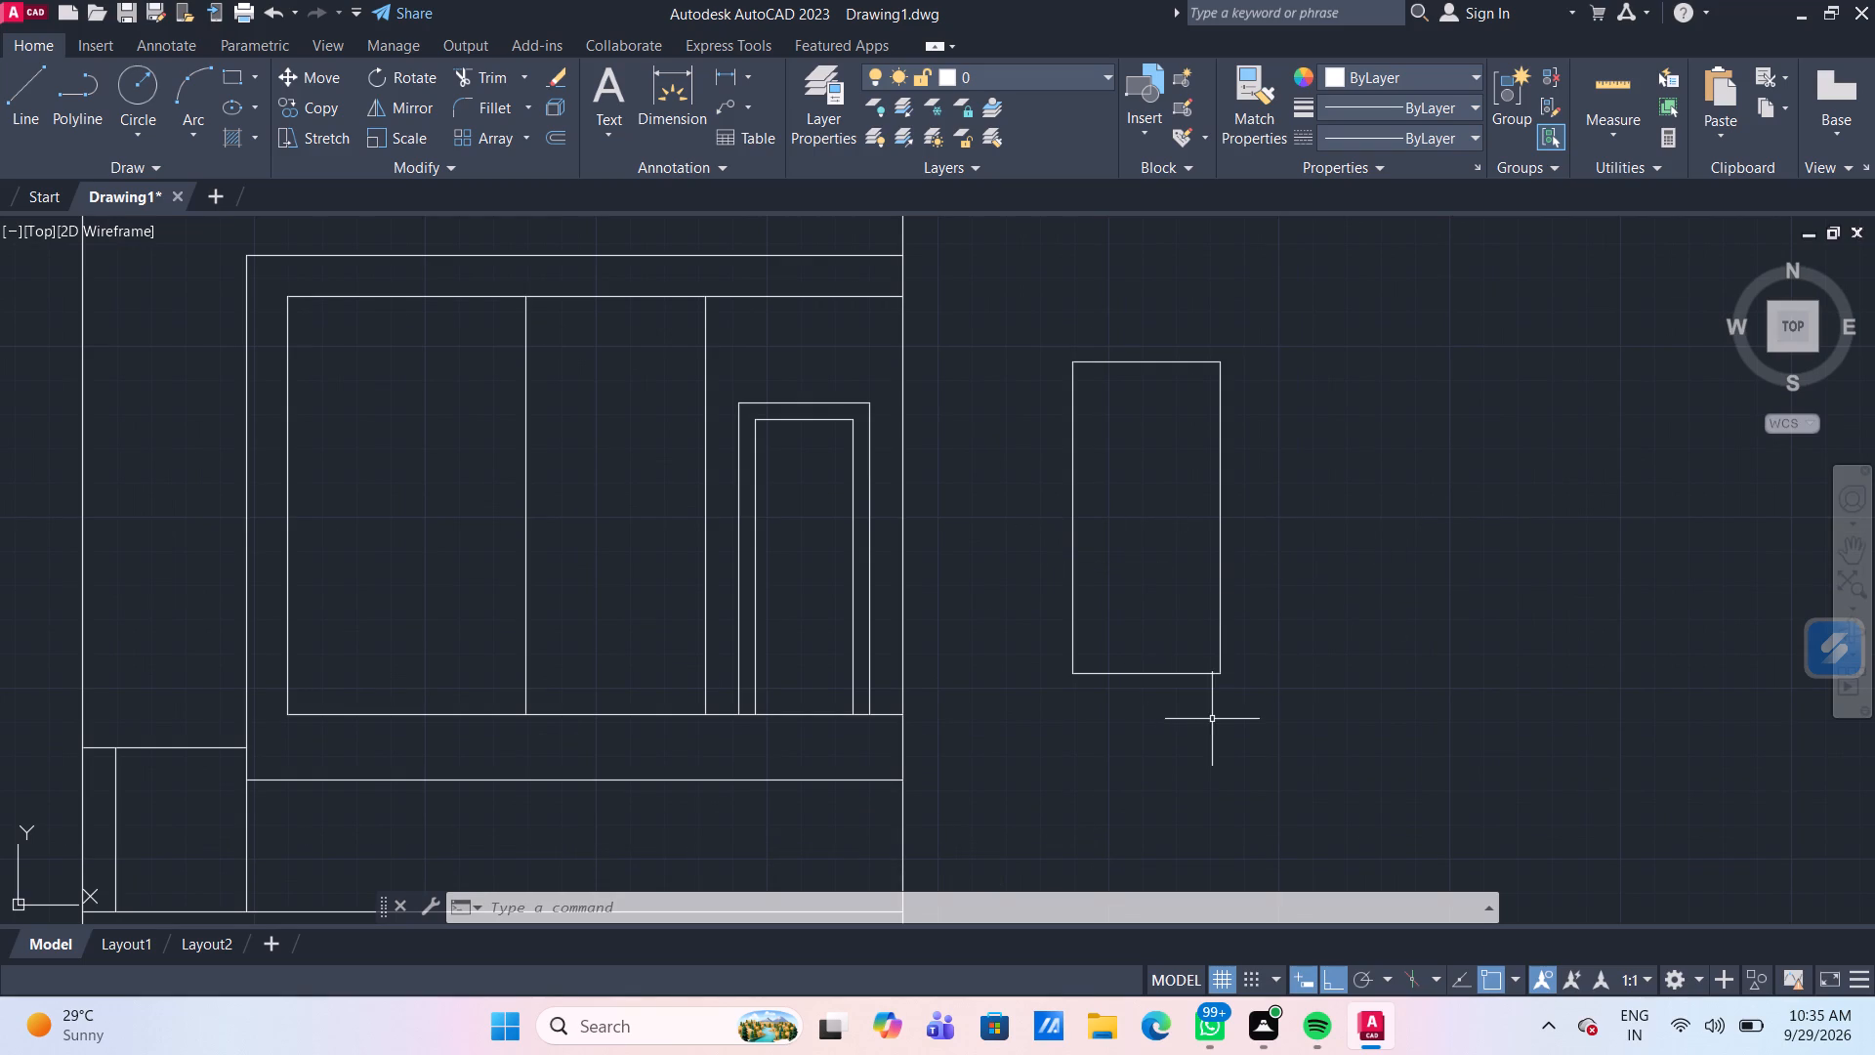
pyautogui.press('y')
pyautogui.press('BackSpace')
pyautogui.write('TR')
pyautogui.press('Return')
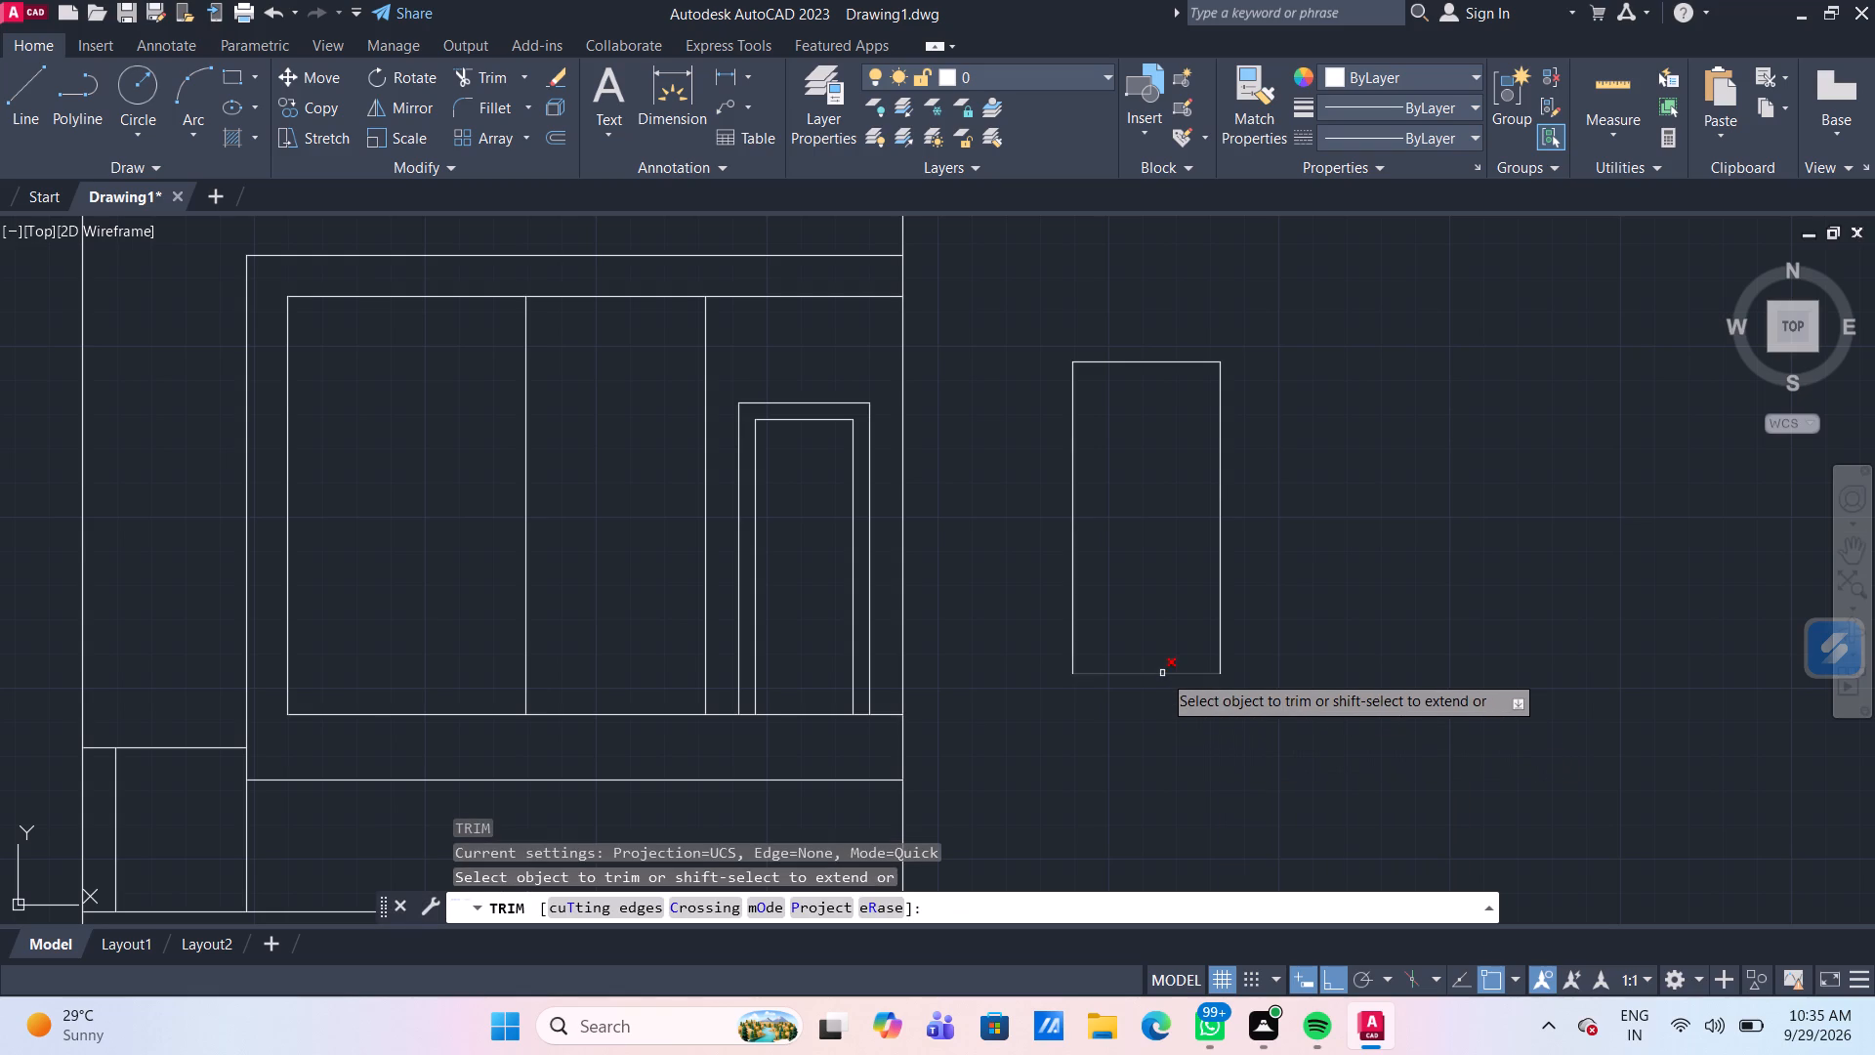
pyautogui.click(1162, 673)
pyautogui.press('Escape')
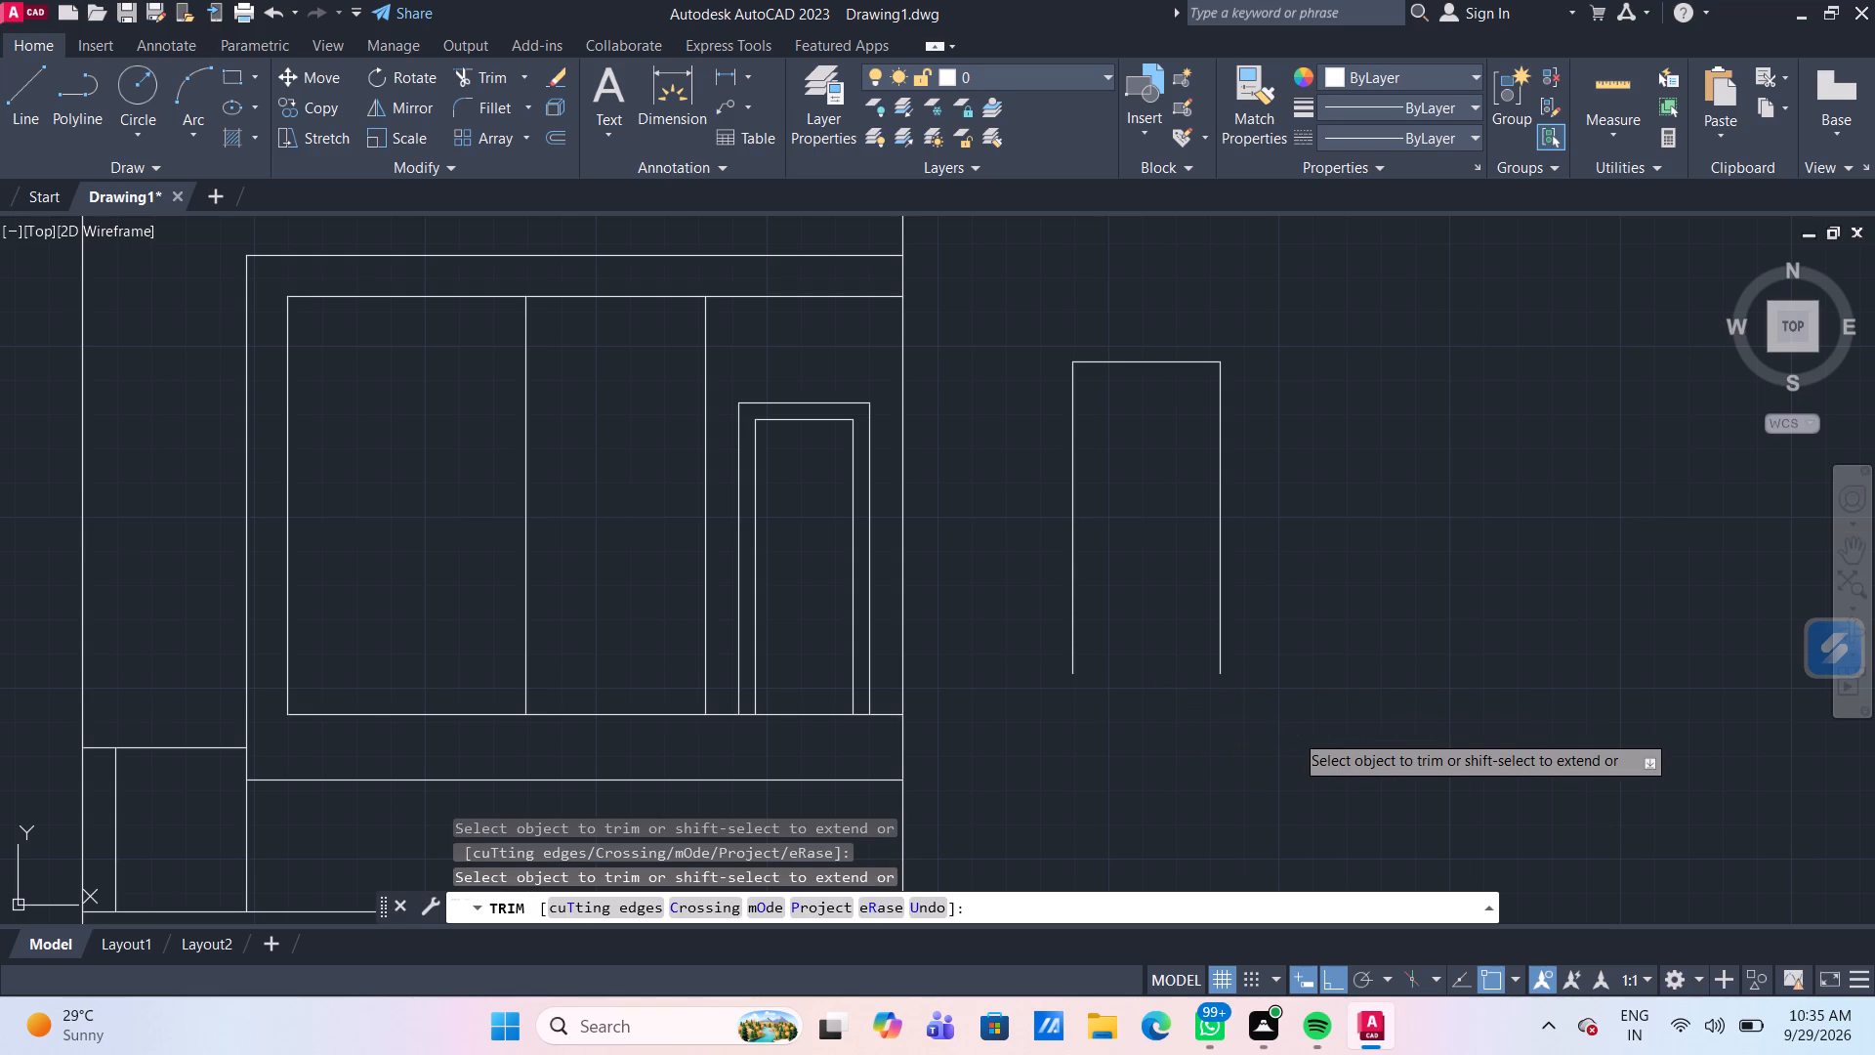
# Offset the open-bottomed 4'6" outline inward by 4" to form a second double-line frame.
pyautogui.press('o')
pyautogui.press('Return')
pyautogui.press('Return')
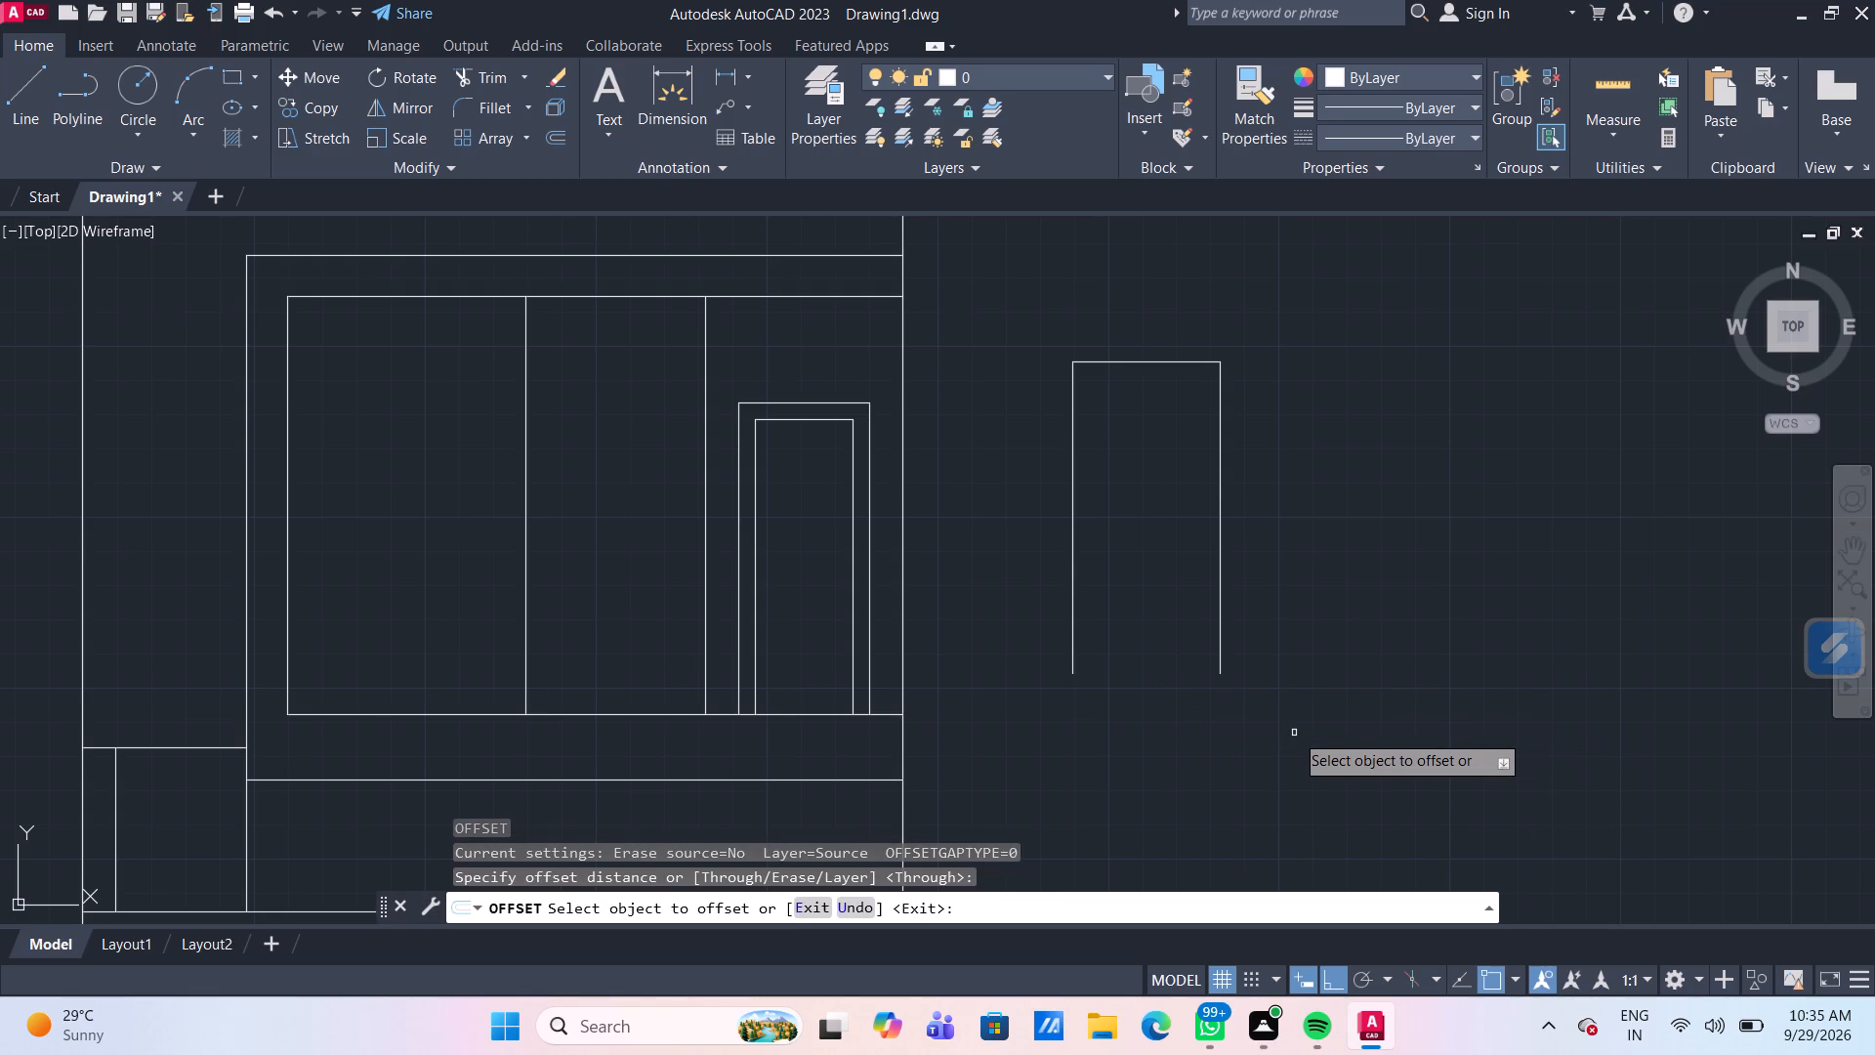
pyautogui.click(1151, 361)
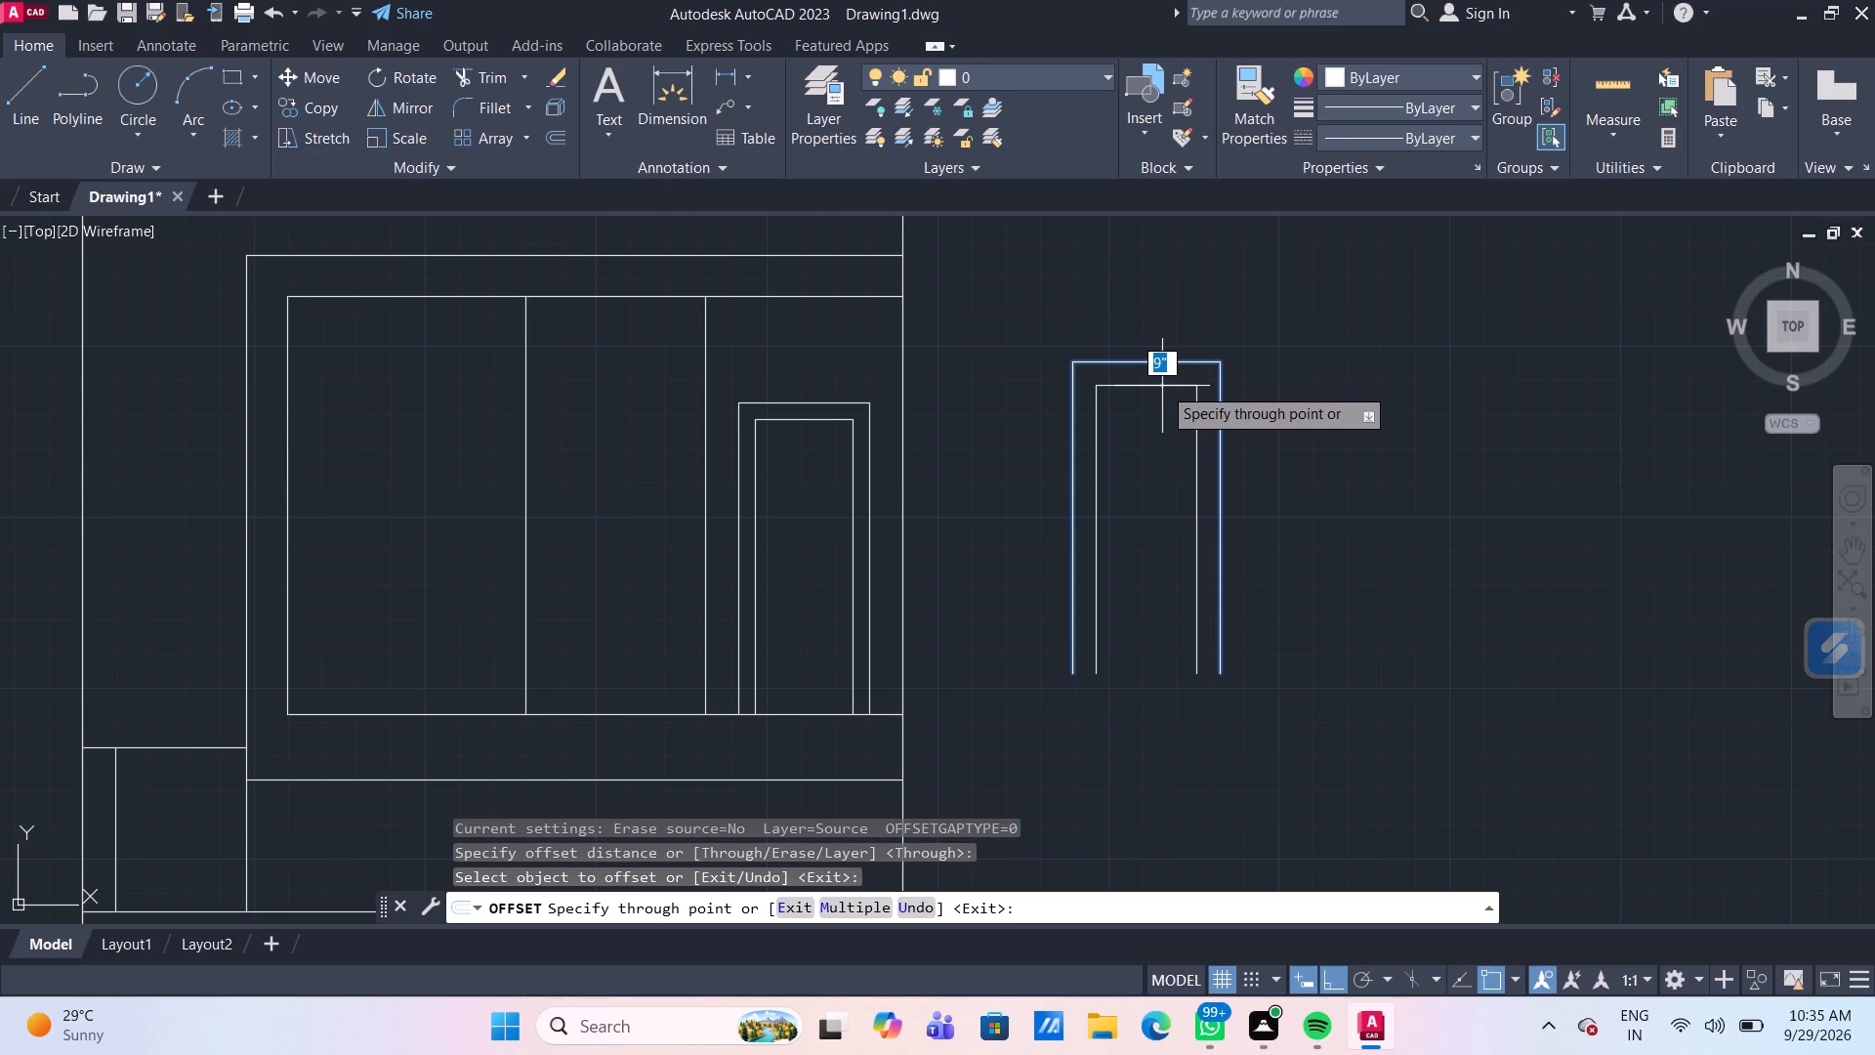
pyautogui.write('4"')
pyautogui.press('Return')
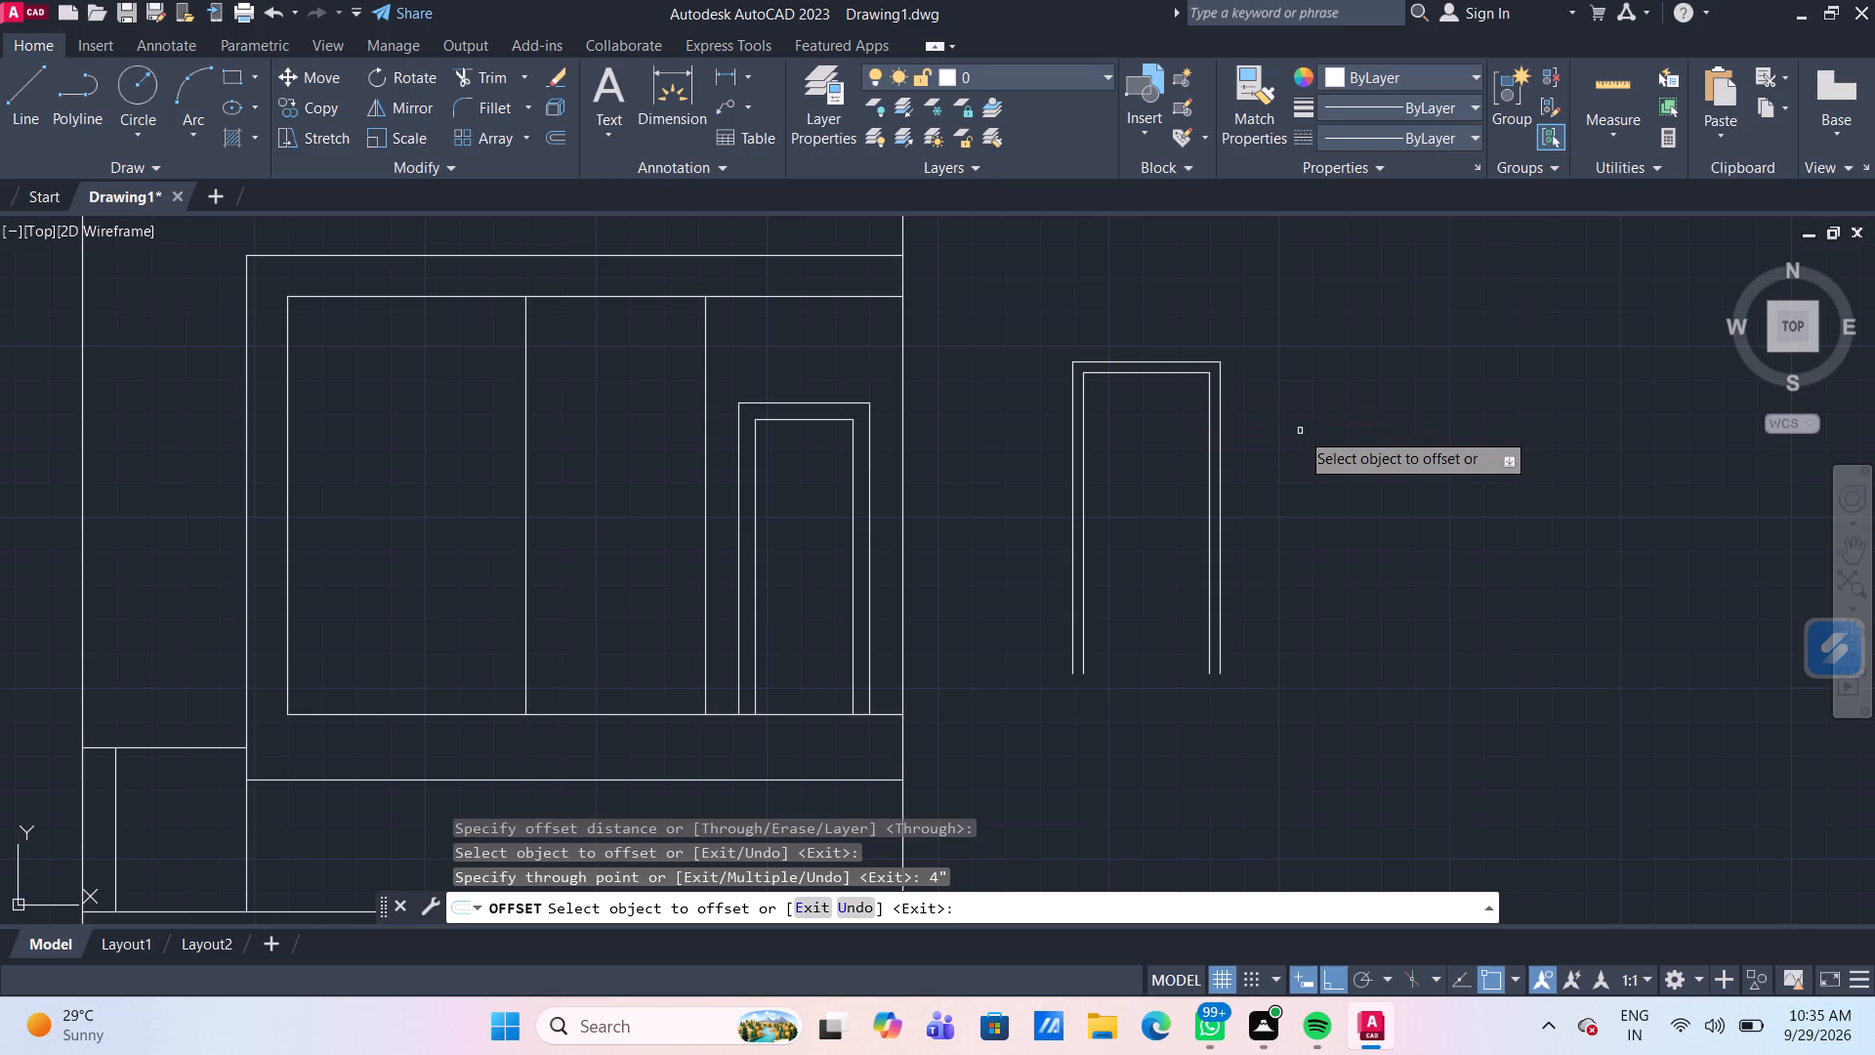
pyautogui.press('Escape')
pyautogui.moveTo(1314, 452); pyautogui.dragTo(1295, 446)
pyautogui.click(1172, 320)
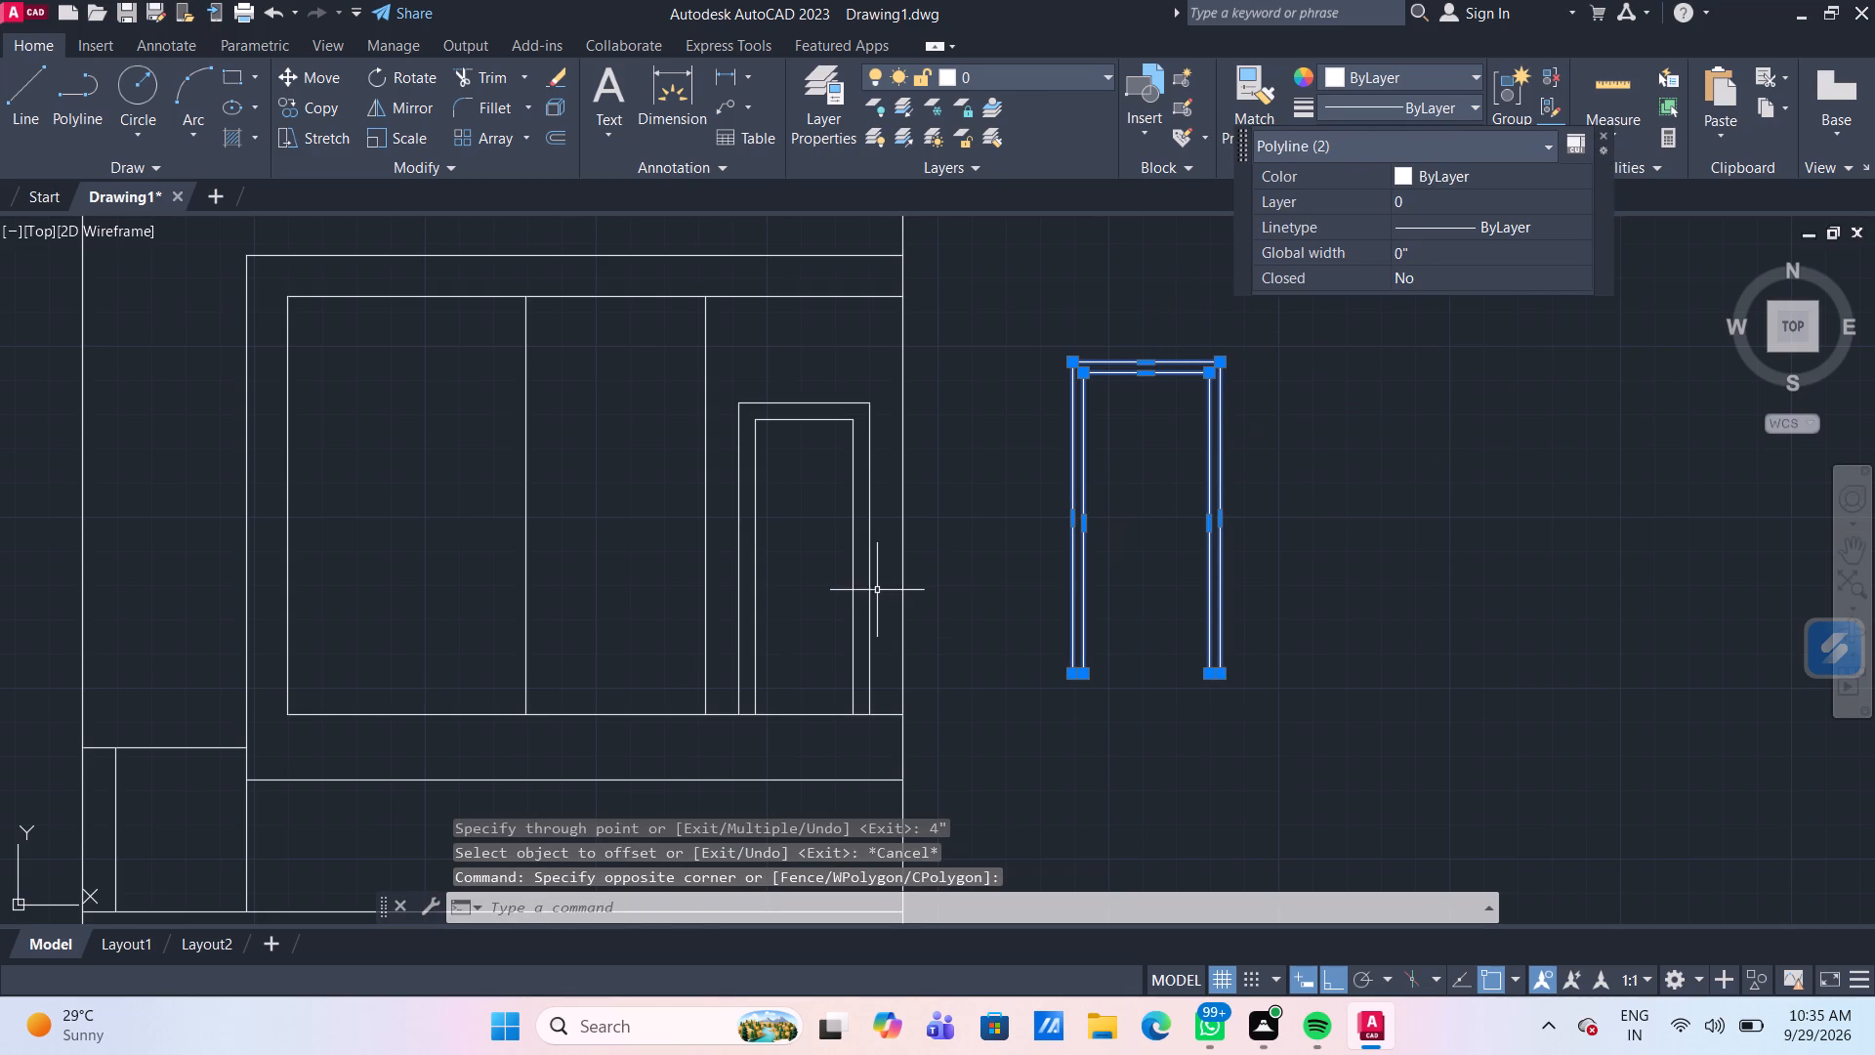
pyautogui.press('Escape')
# Draw a line 6" leftward from the middle upper room's bottom-right corner, continuing with a short vertical segment downward.
pyautogui.moveTo(796, 661); pyautogui.dragTo(821, 592, button='middle')
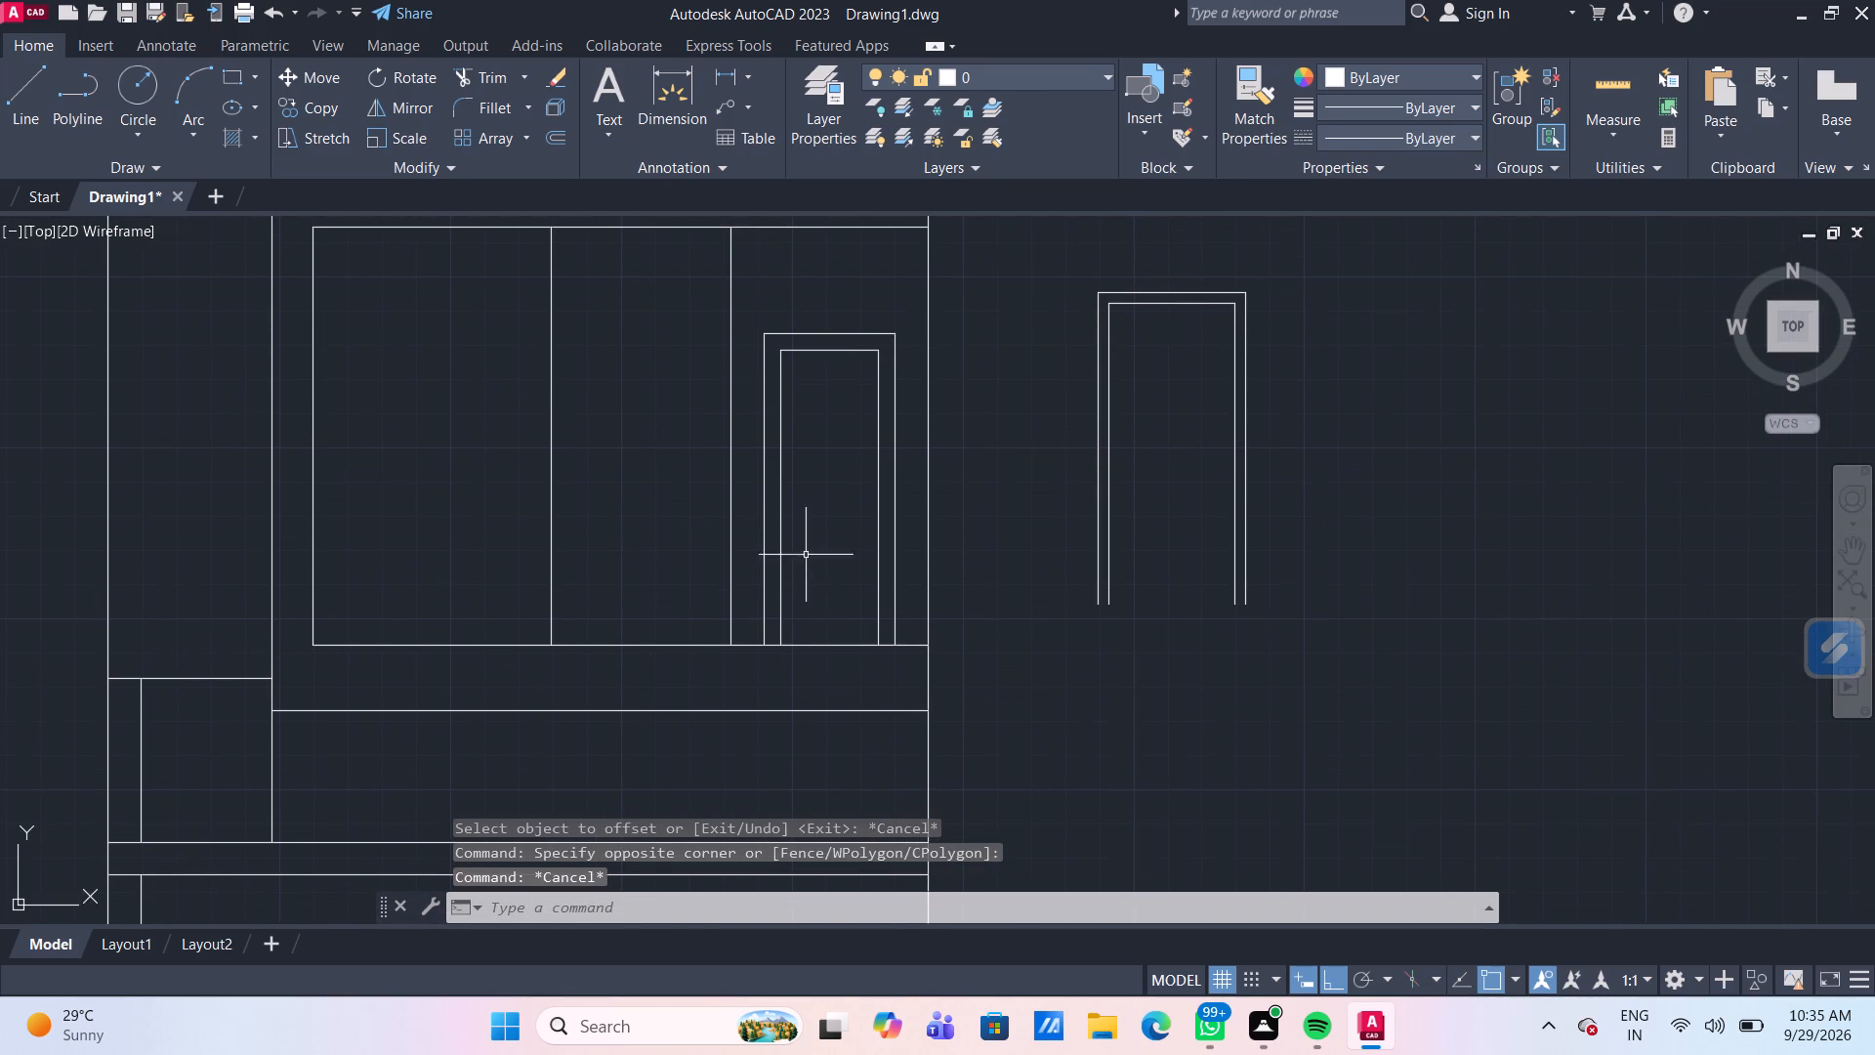
pyautogui.click(33, 114)
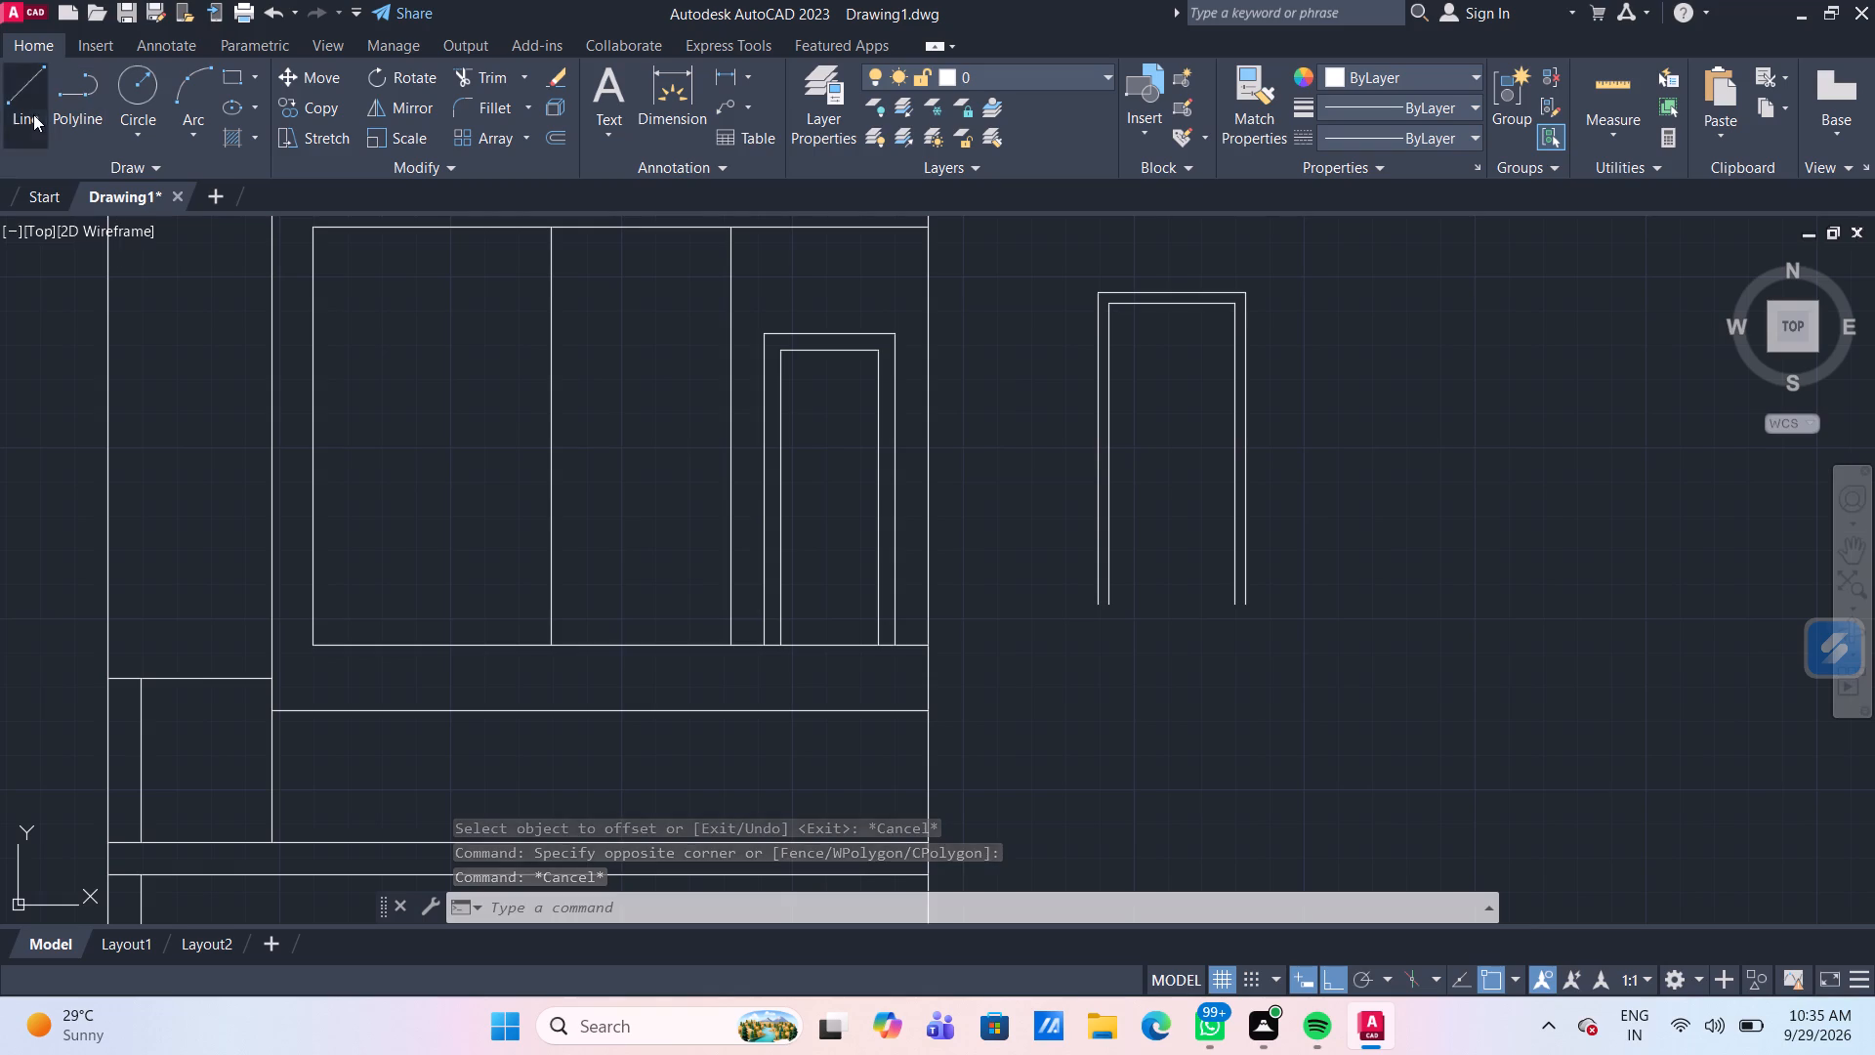
pyautogui.scroll(2, 832, 680)
pyautogui.click(578, 607)
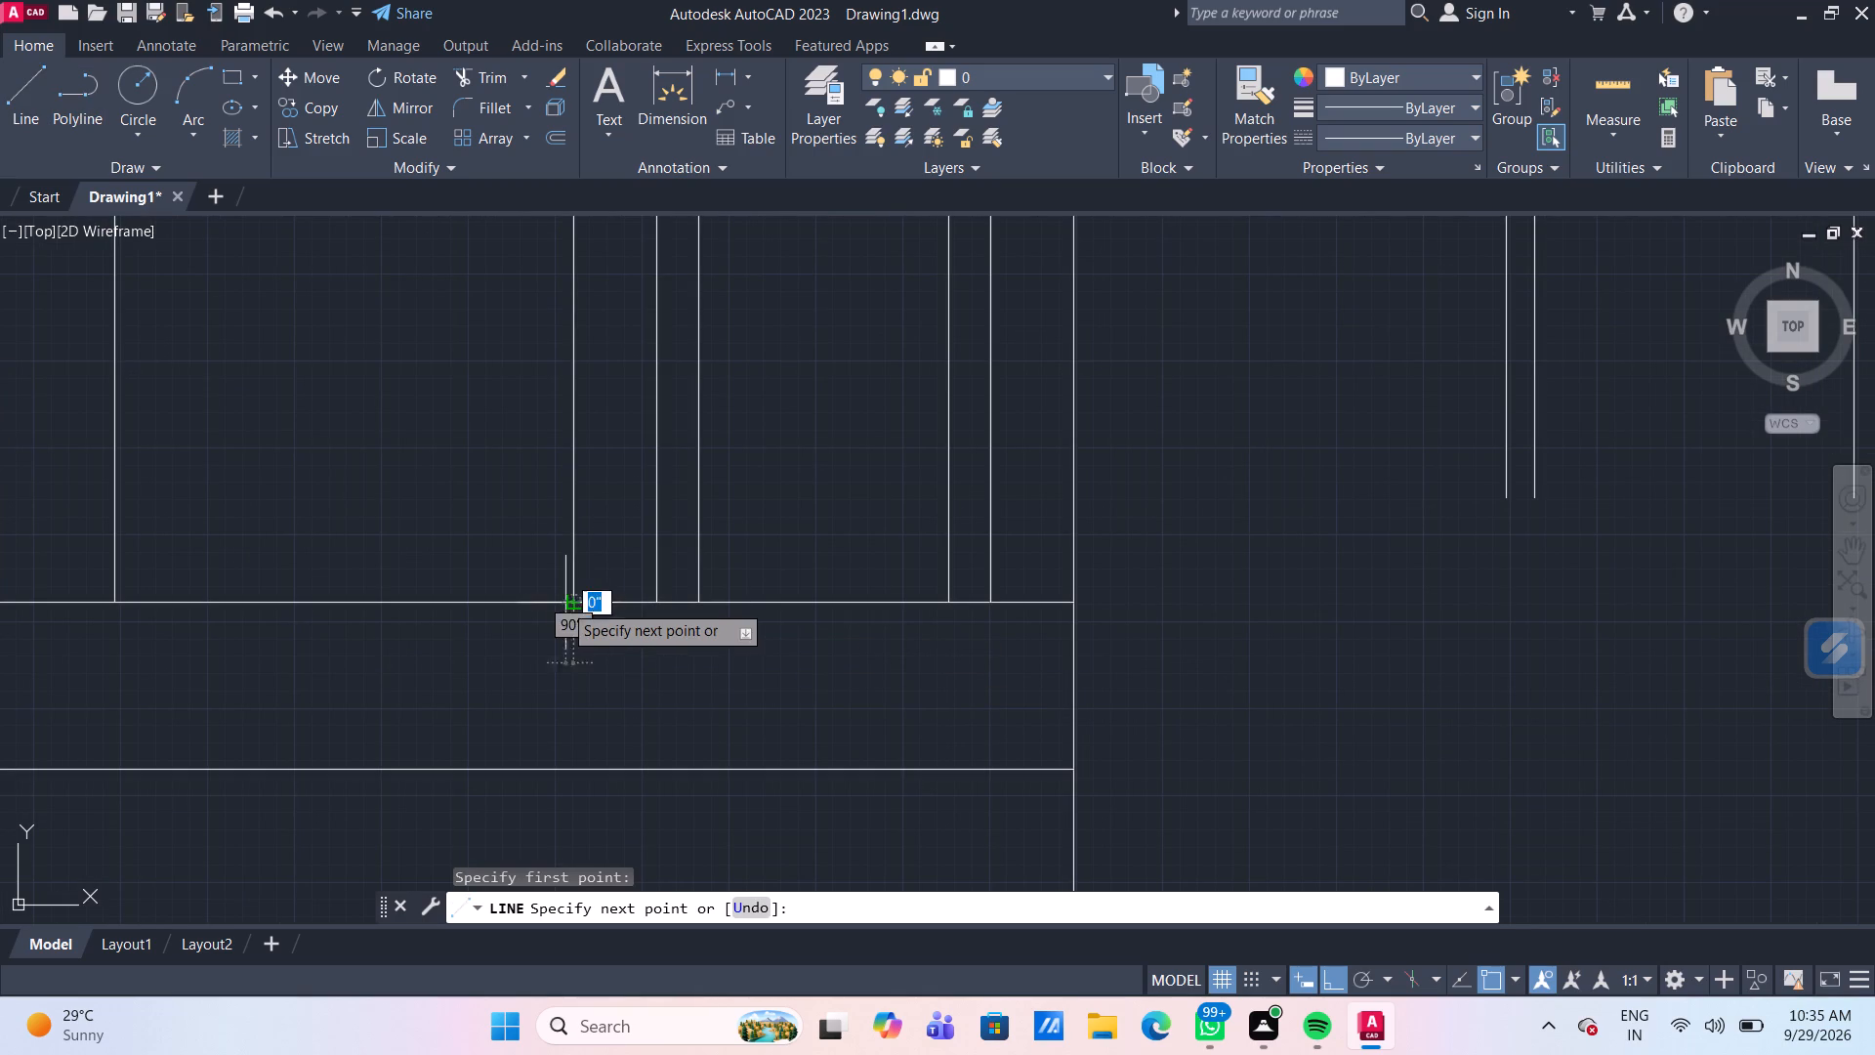
pyautogui.write('6"')
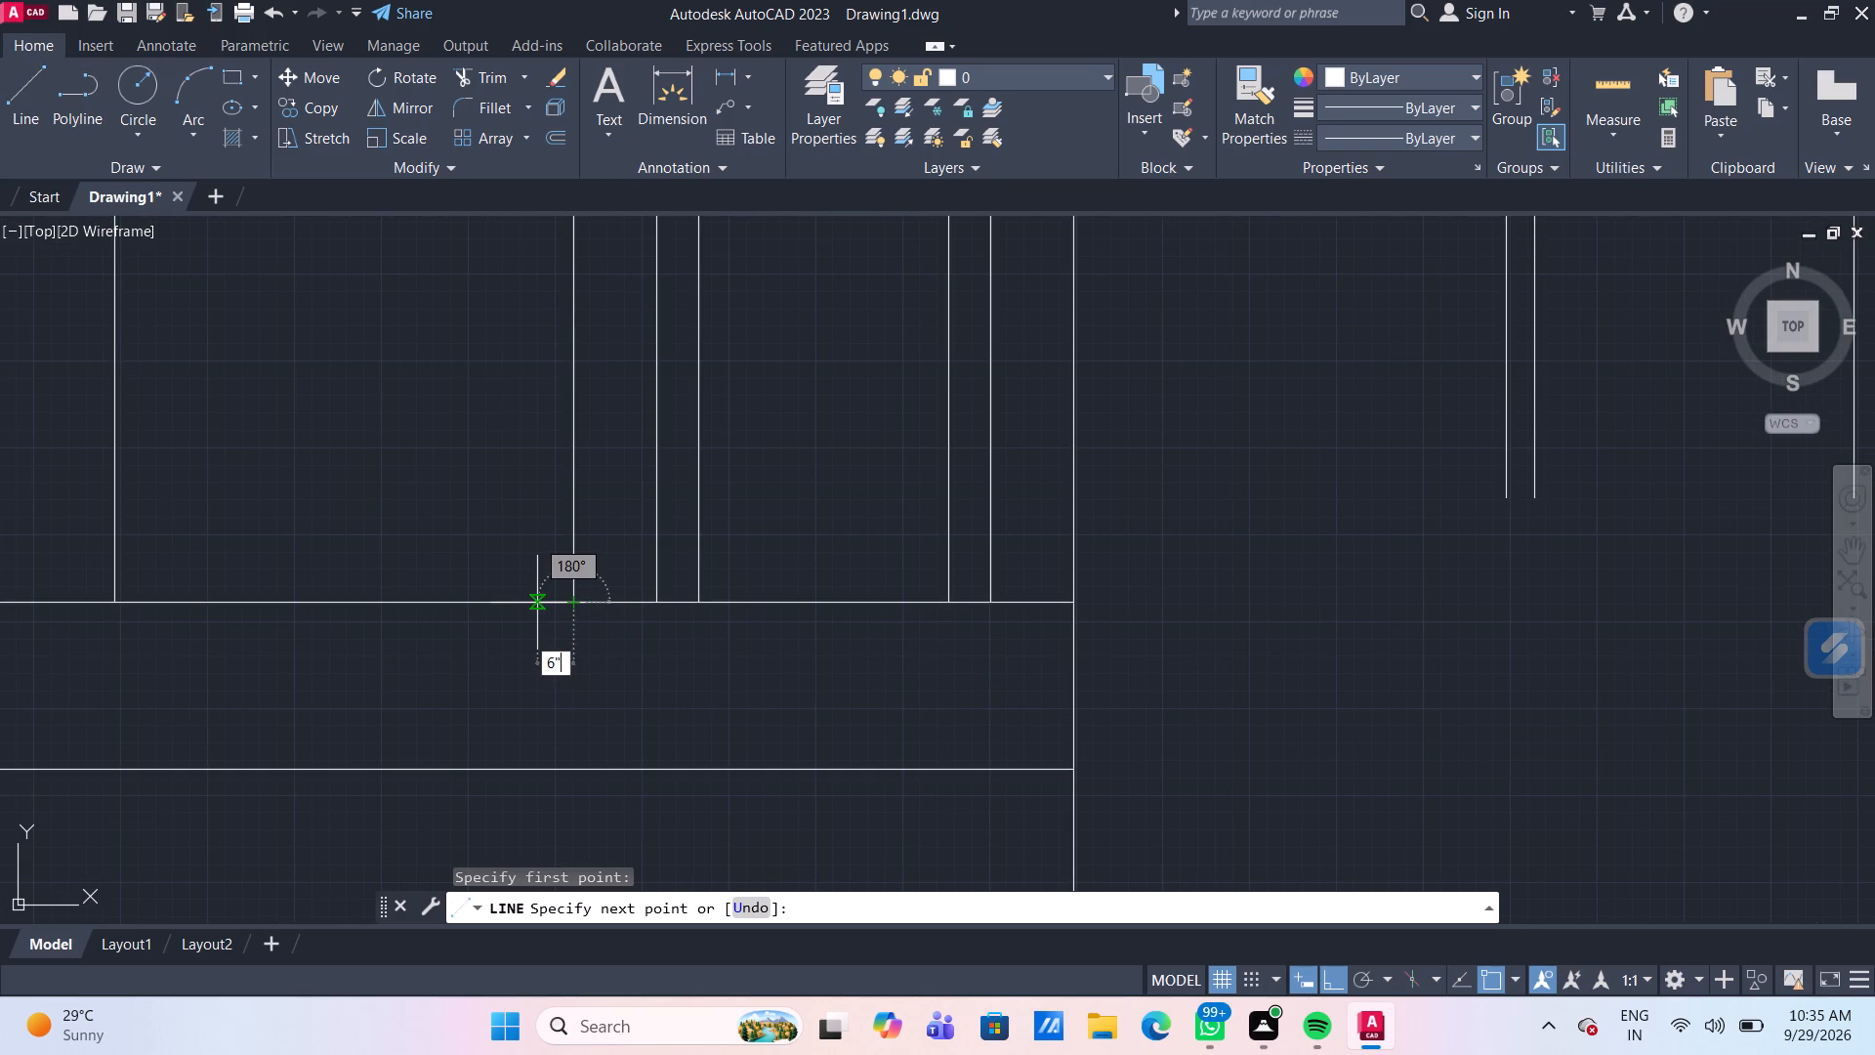
pyautogui.press('Return')
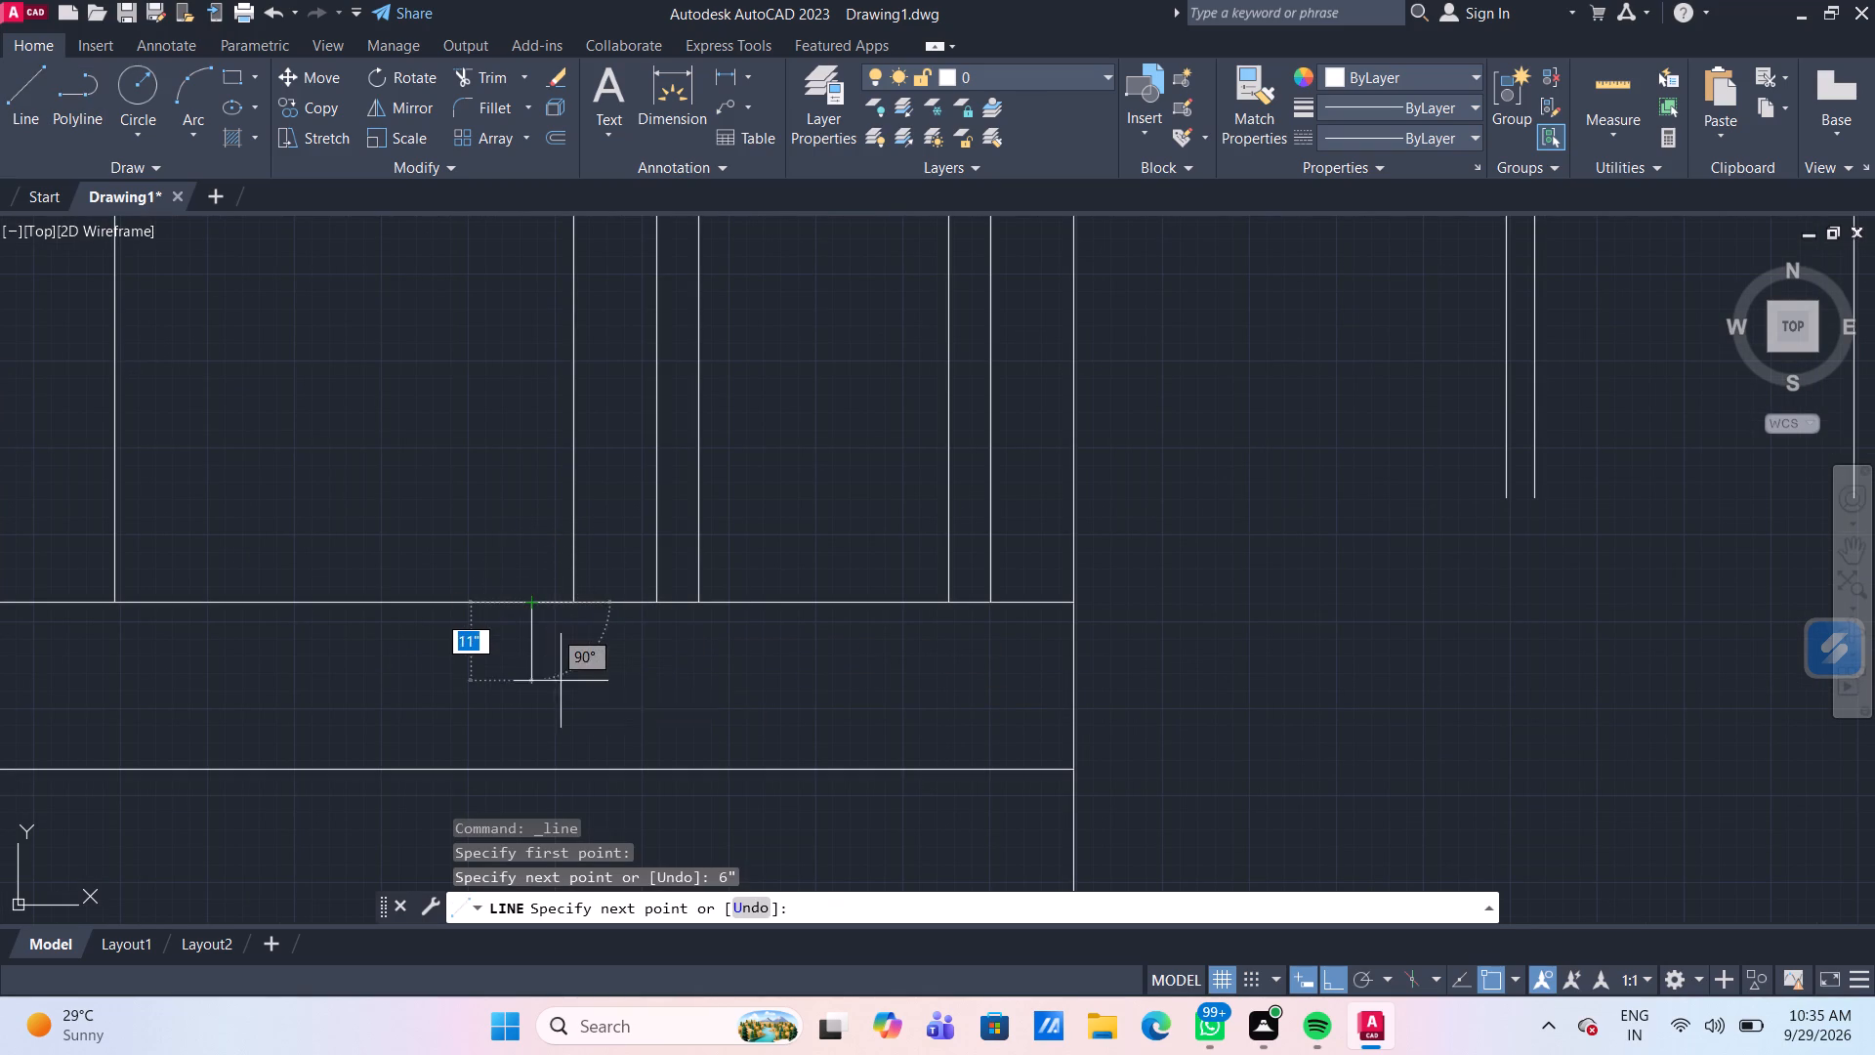
pyautogui.click(551, 668)
pyautogui.press('Escape')
pyautogui.scroll(-2, 1011, 644)
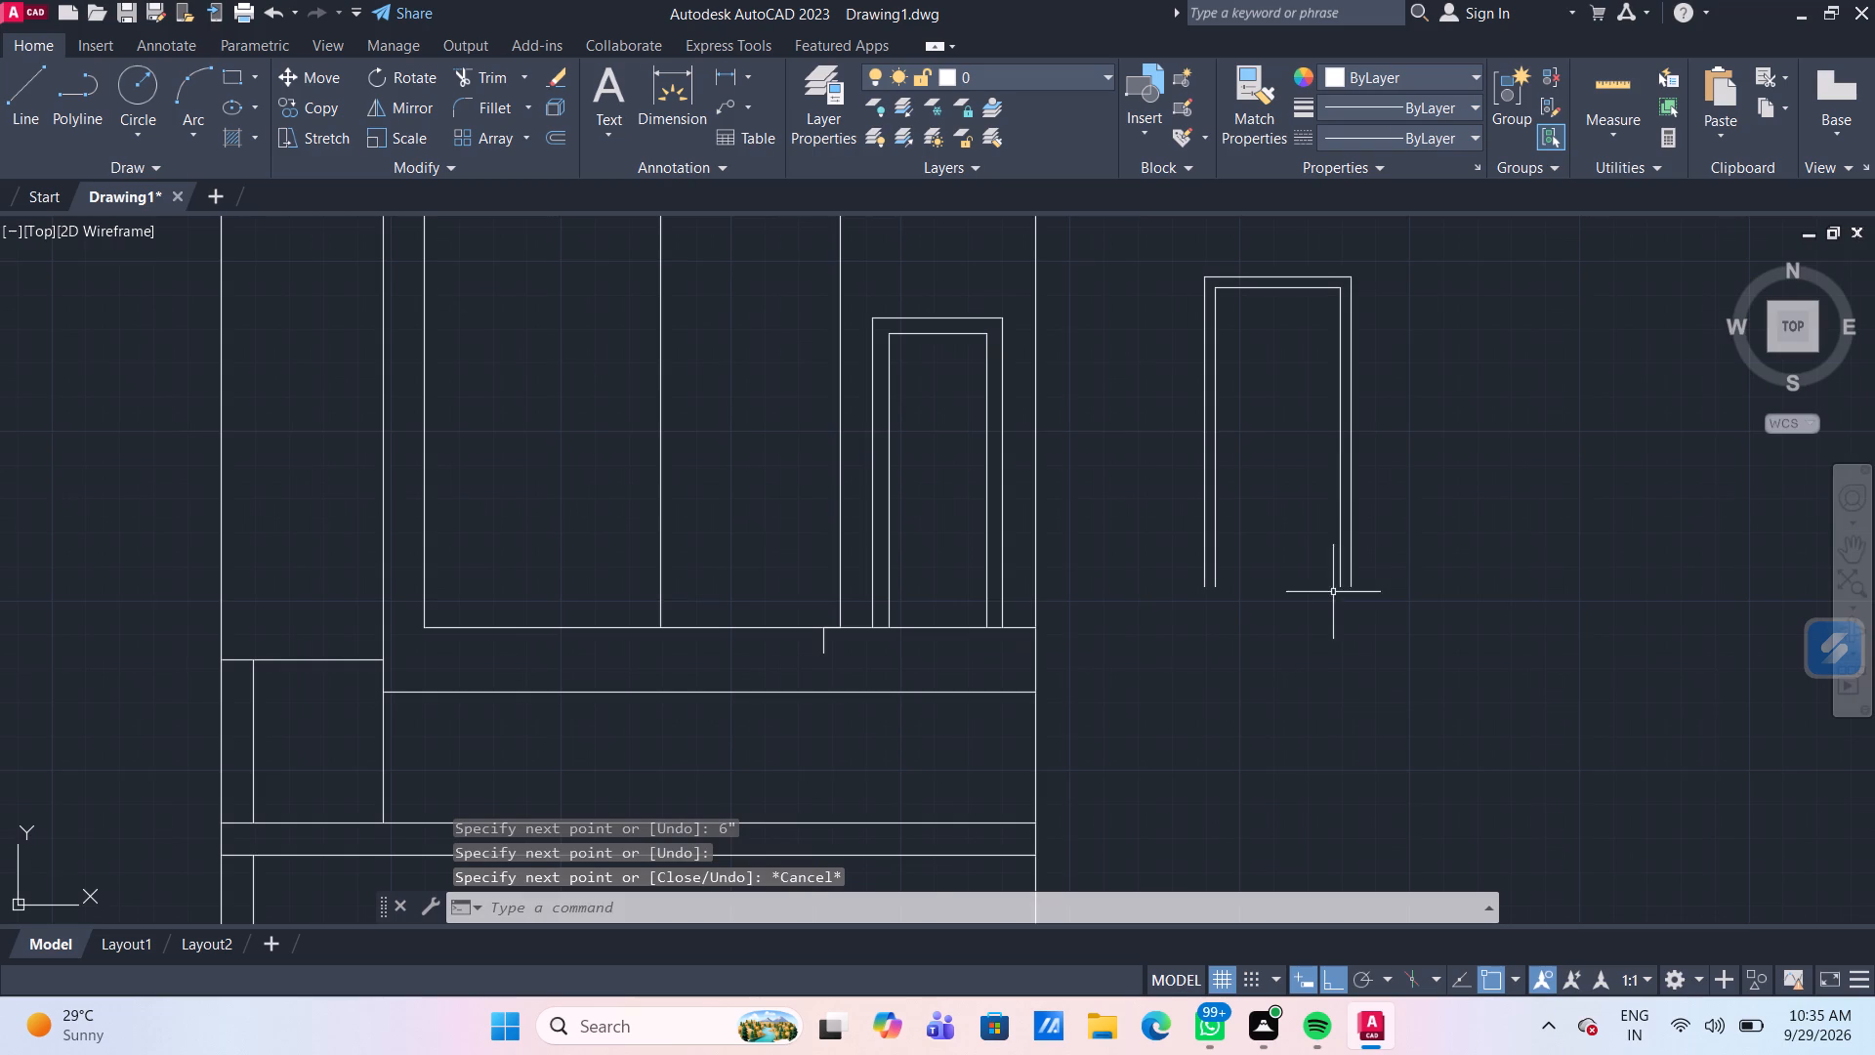
# Move the 4'6"-wide double-line frame by its bottom-right corner onto the 6" mark at the base of the middle upper room.
pyautogui.moveTo(1393, 574); pyautogui.dragTo(1380, 570)
pyautogui.click(1312, 526)
pyautogui.press('m')
pyautogui.press('Return')
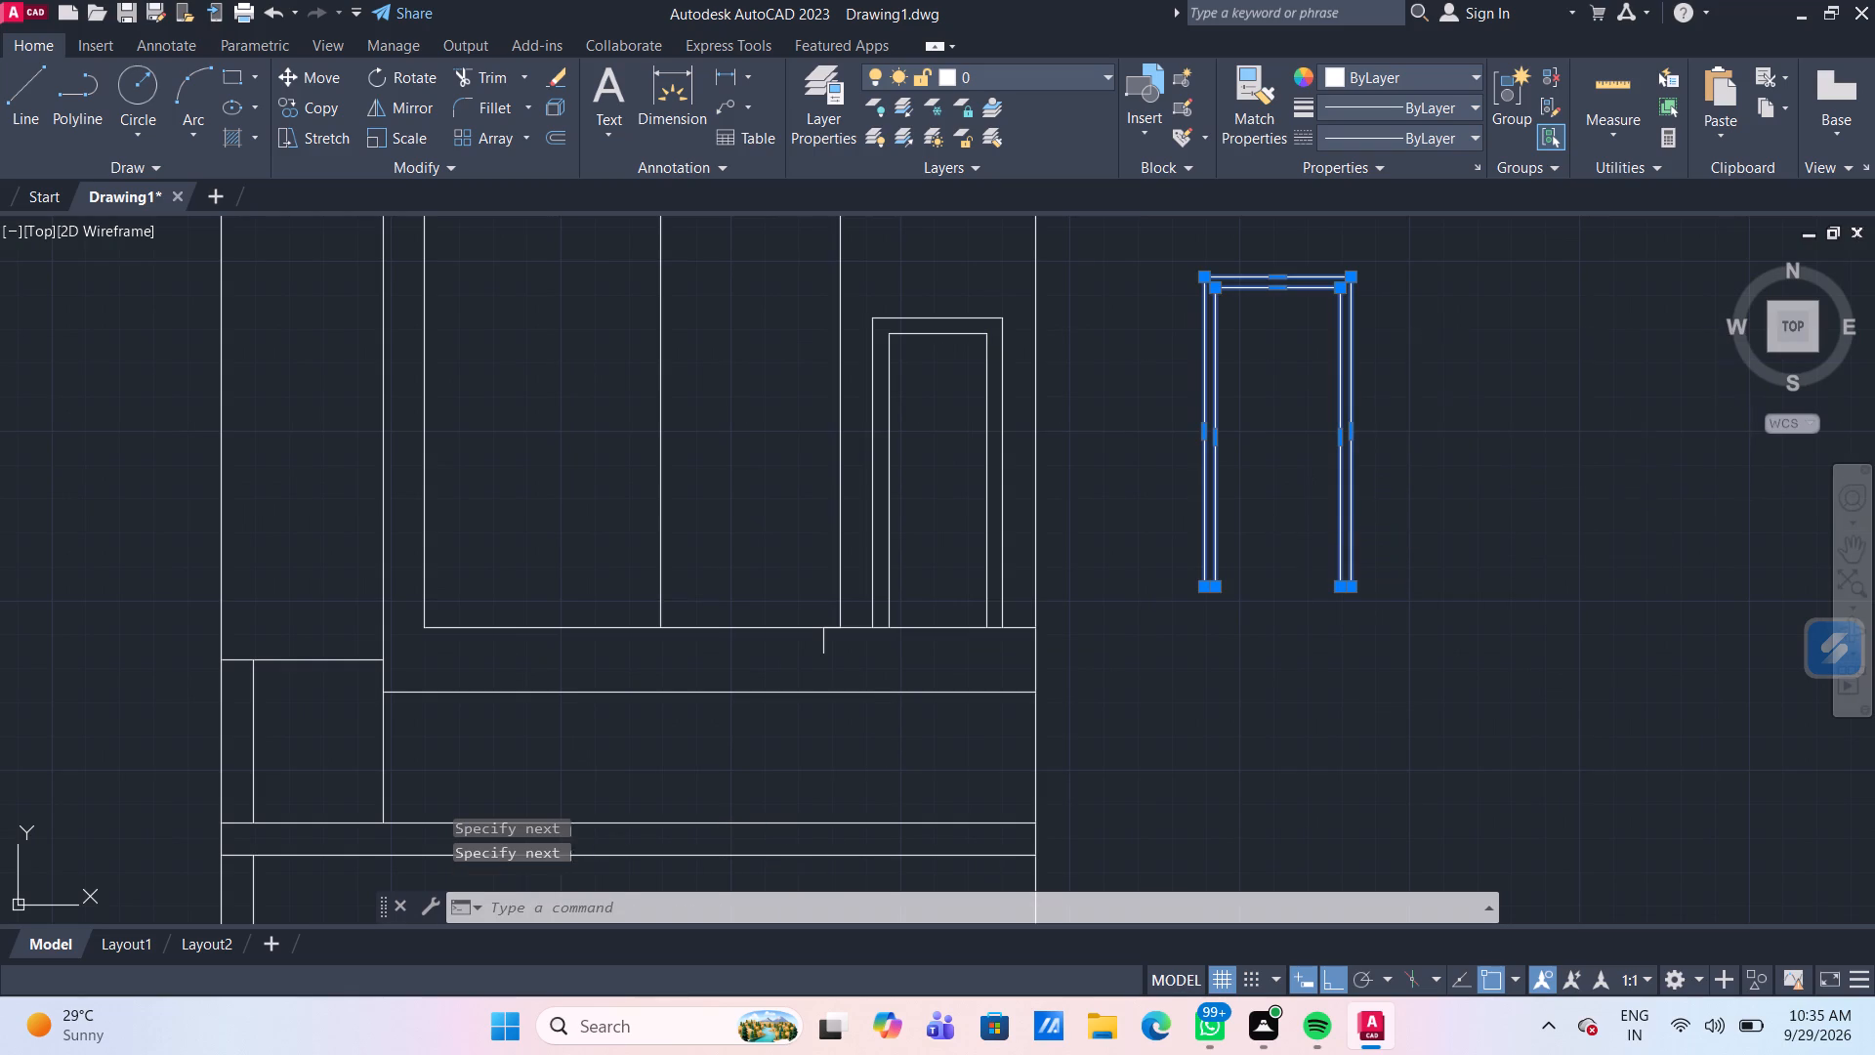
pyautogui.scroll(1, 1375, 576)
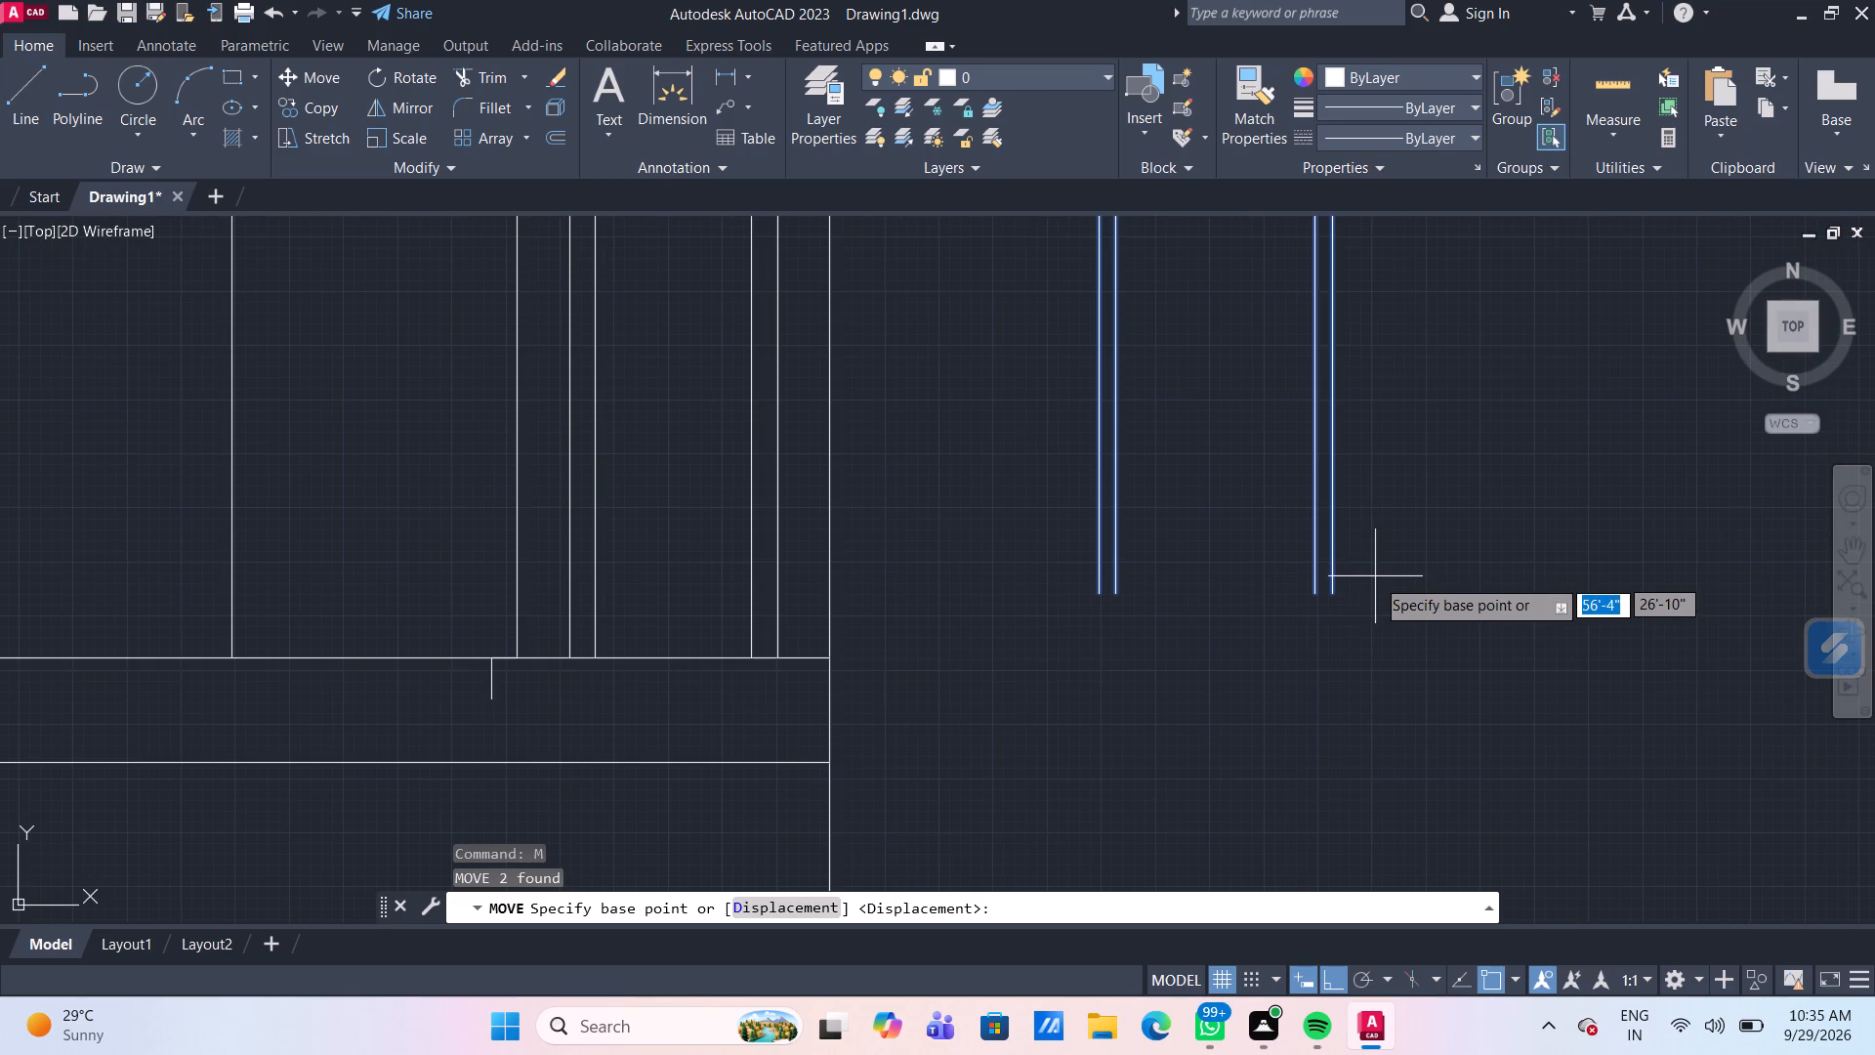
pyautogui.click(1333, 594)
pyautogui.scroll(-3, 1333, 594)
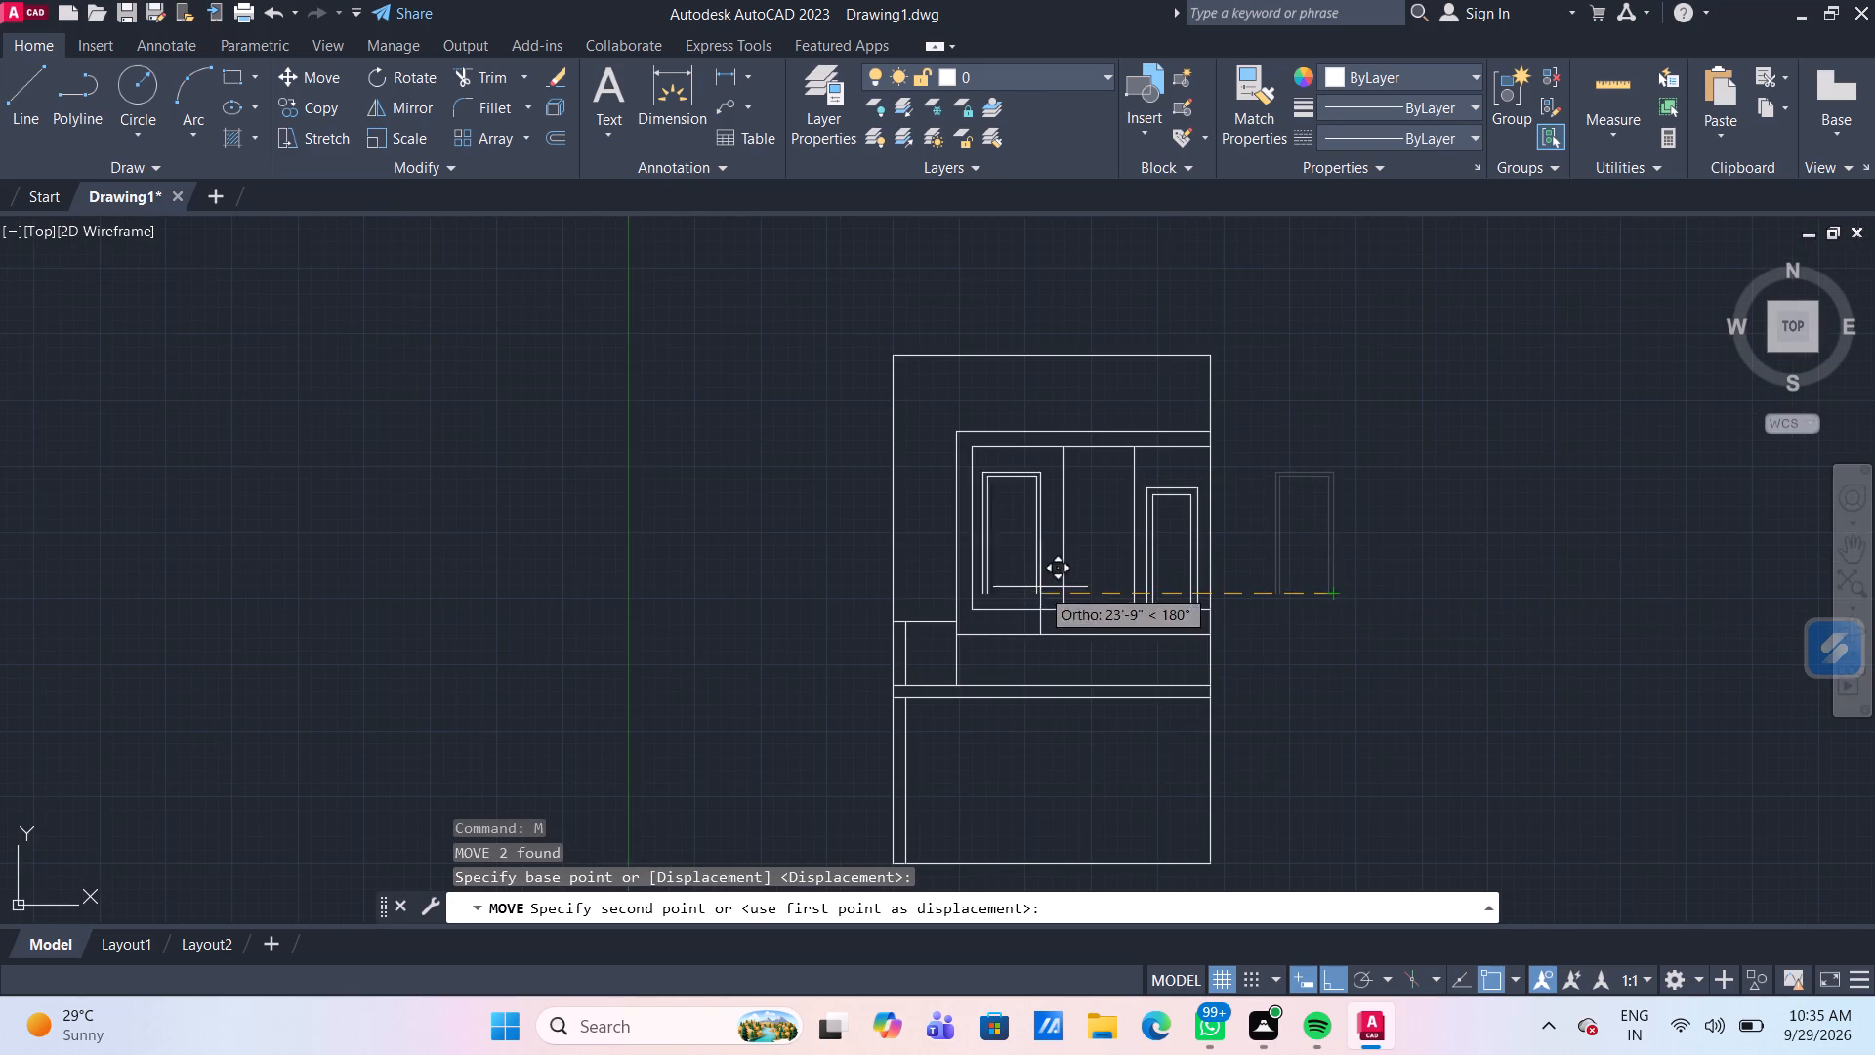
pyautogui.scroll(3, 1055, 594)
pyautogui.scroll(2, 1222, 614)
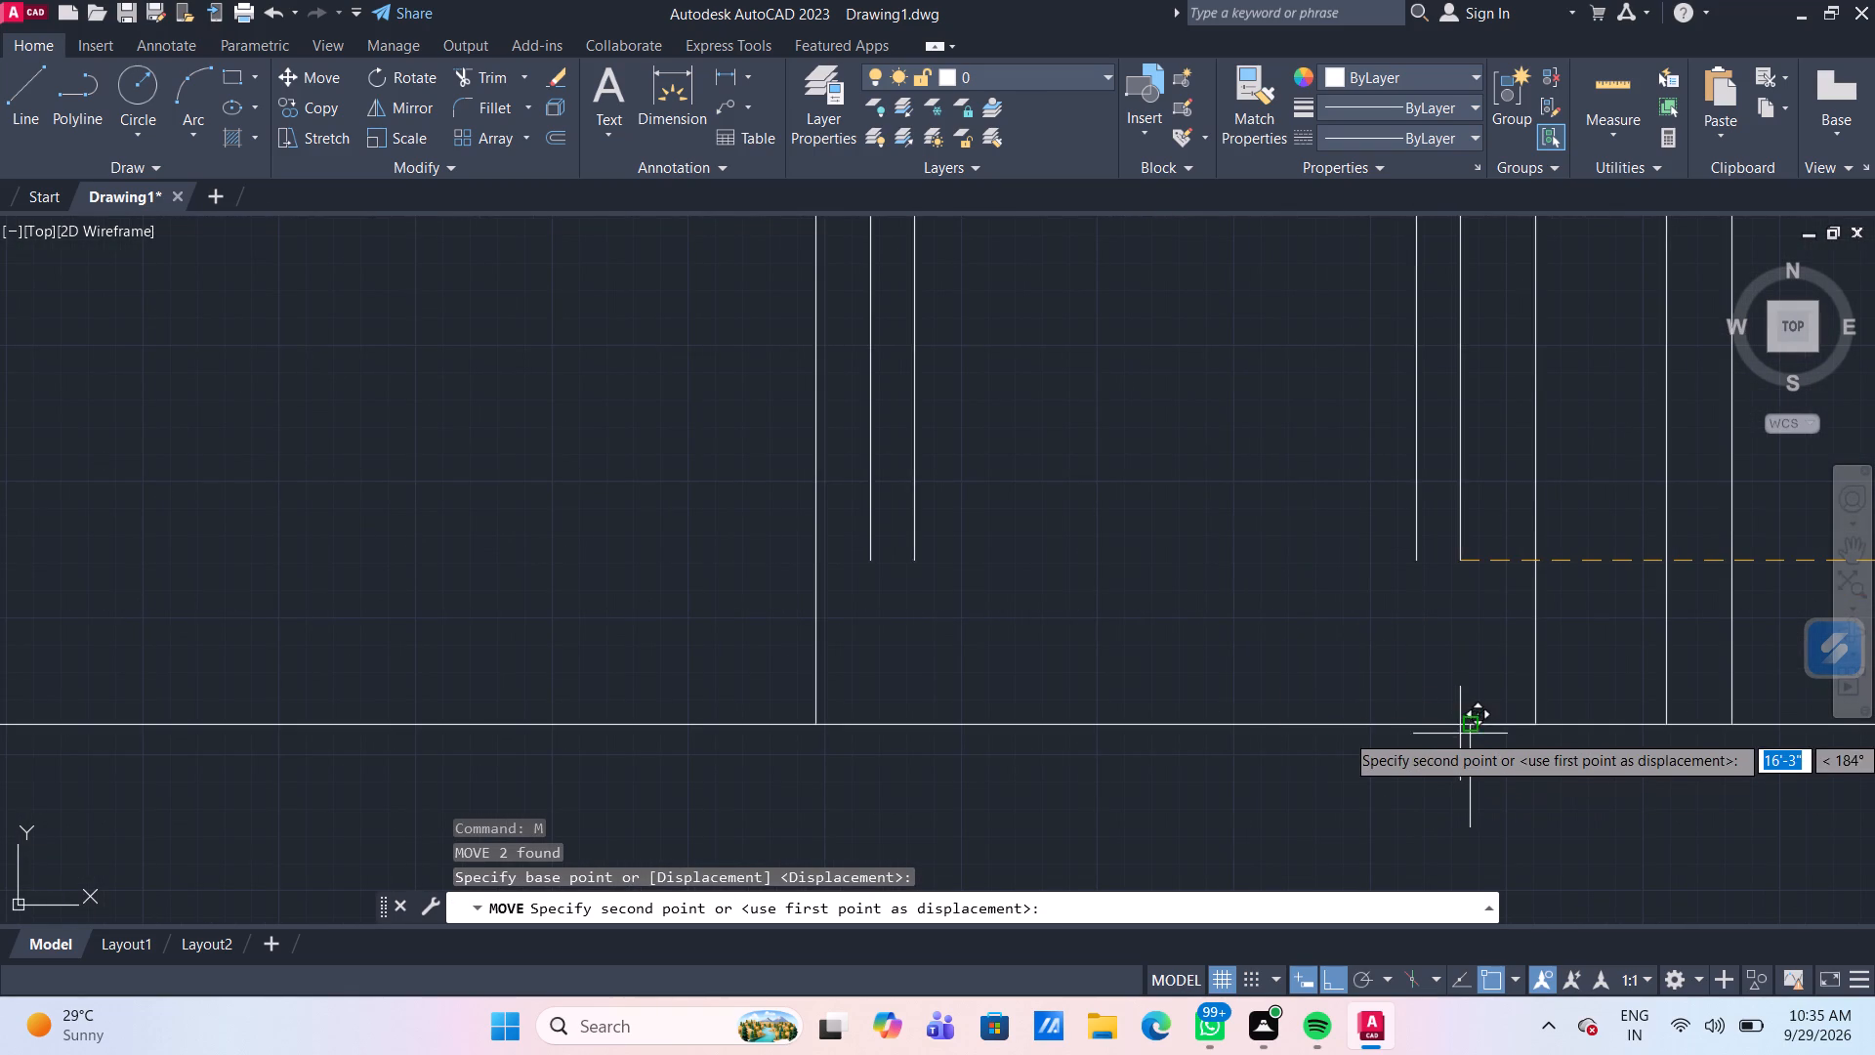
pyautogui.click(1475, 725)
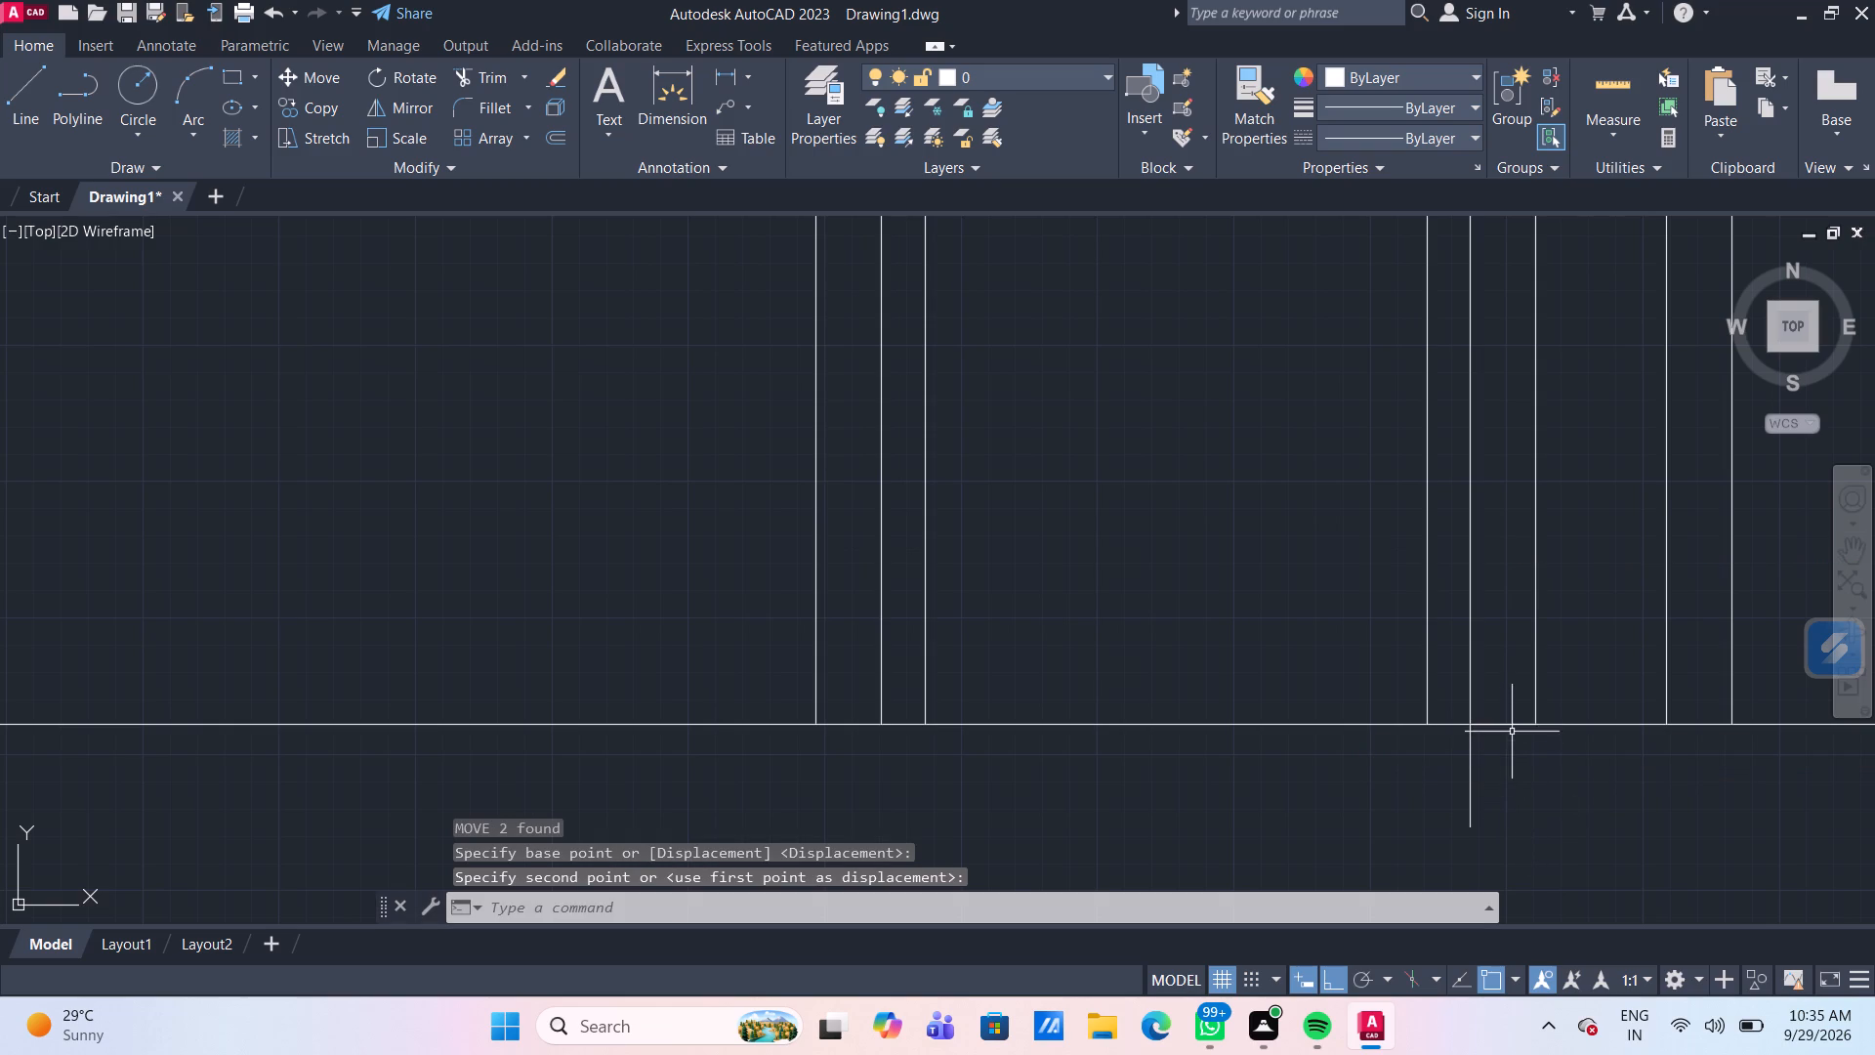
# Delete the 6" helper line and its short vertical segment at the middle upper room's bottom-right corner.
pyautogui.click(1506, 724)
pyautogui.click(1470, 759)
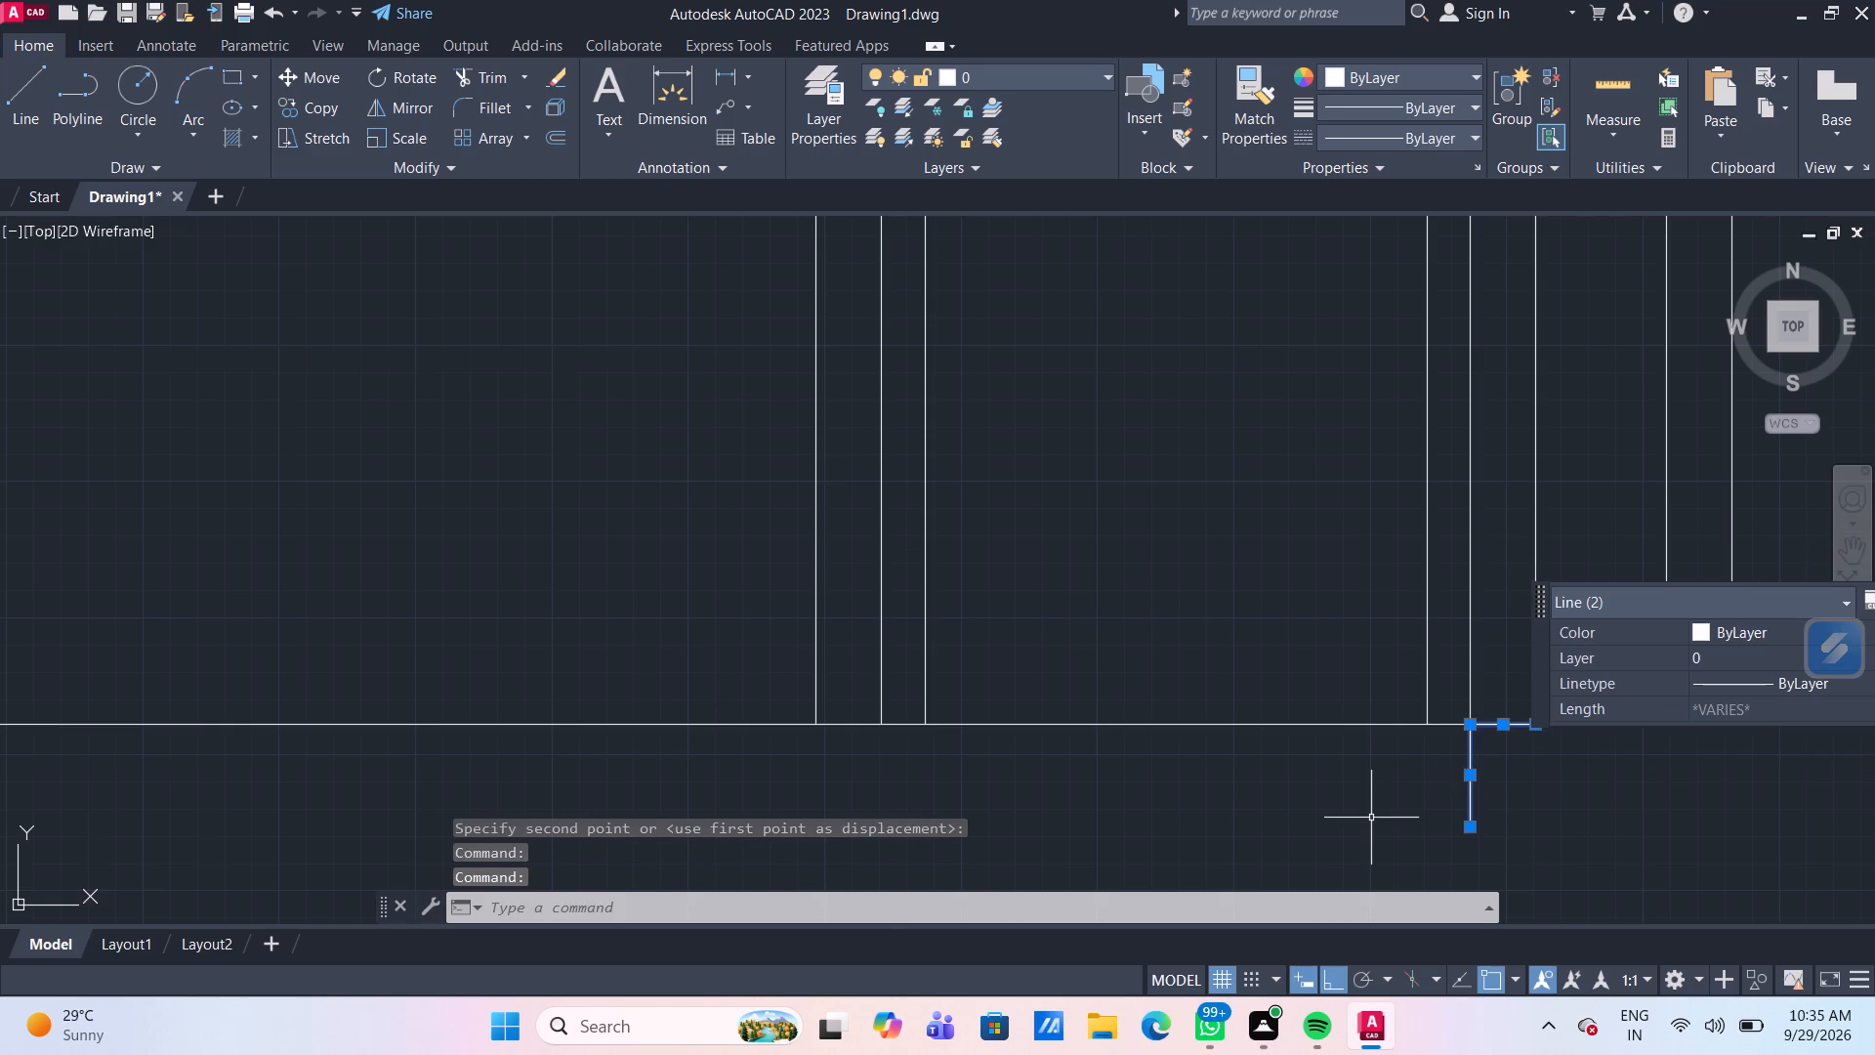
pyautogui.press('Delete')
# Offset the bottom line of the upper rooms upward by 3'.
pyautogui.scroll(-3, 1371, 818)
pyautogui.moveTo(1423, 852); pyautogui.dragTo(1288, 797, button='middle')
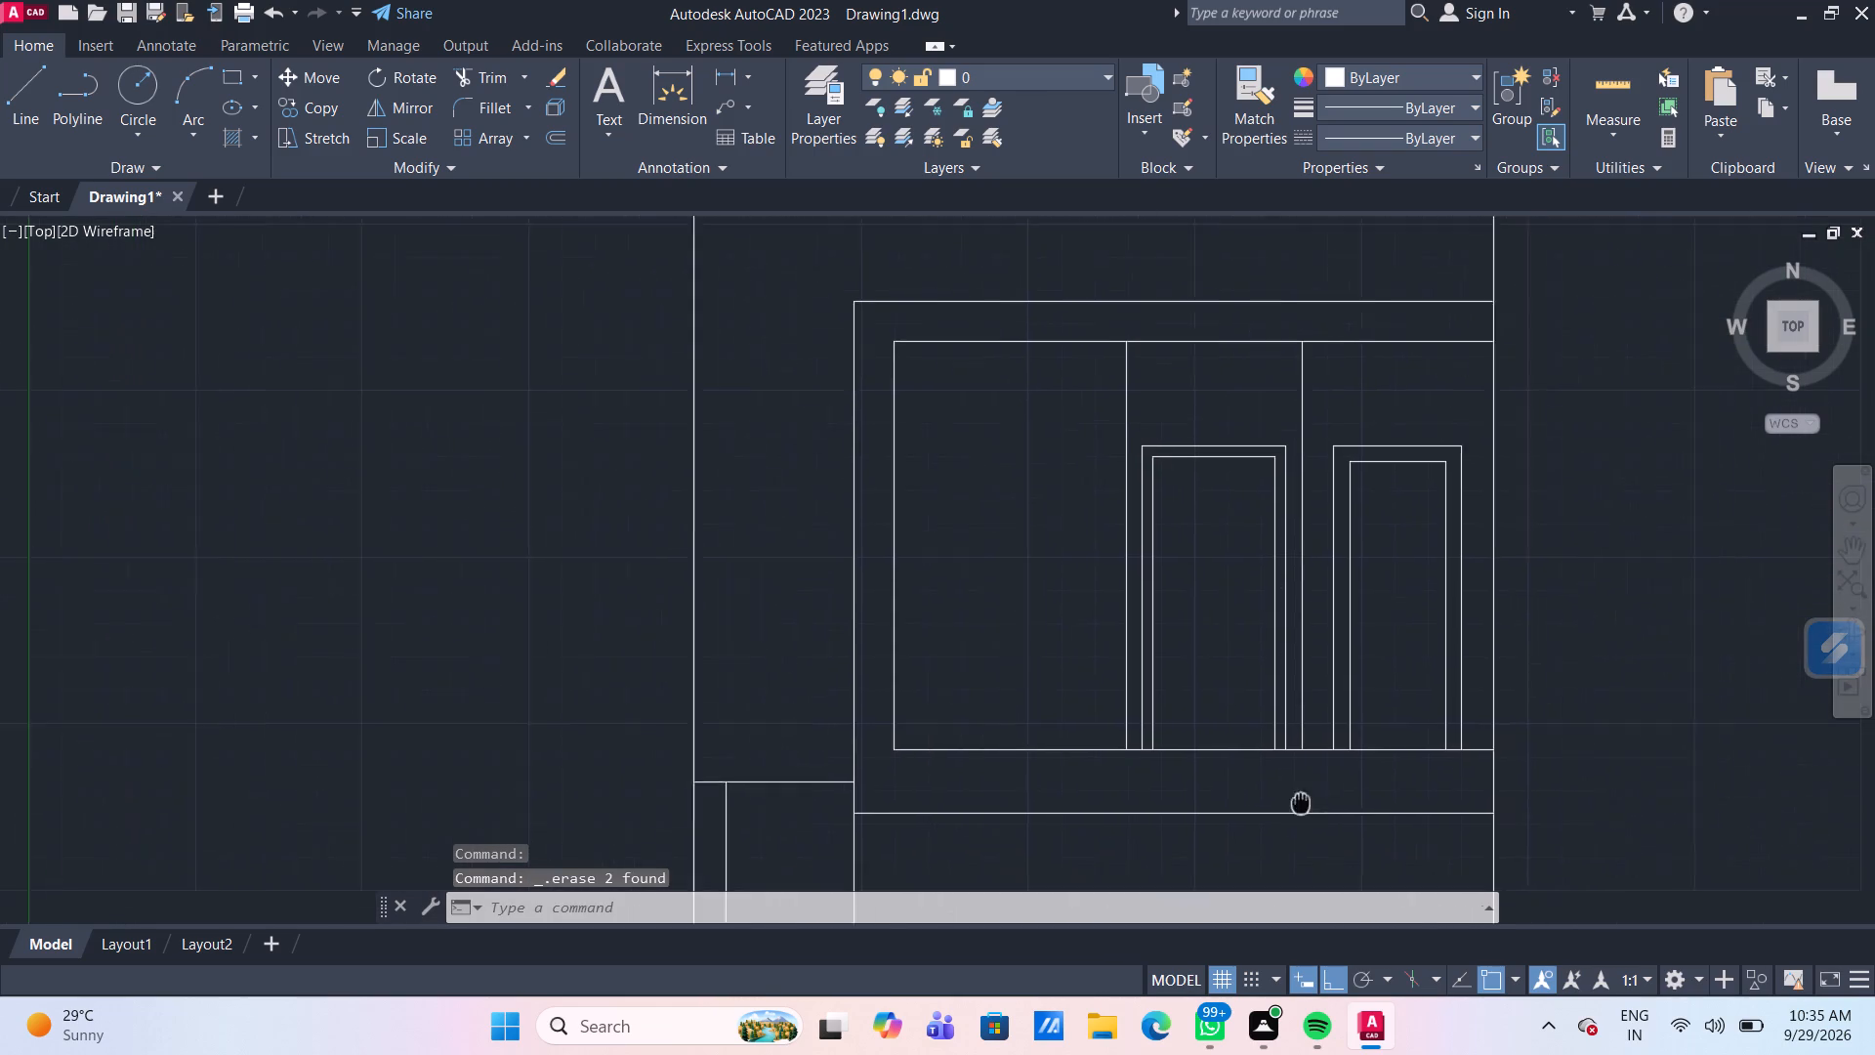
pyautogui.moveTo(1288, 797); pyautogui.dragTo(1244, 789, button='middle')
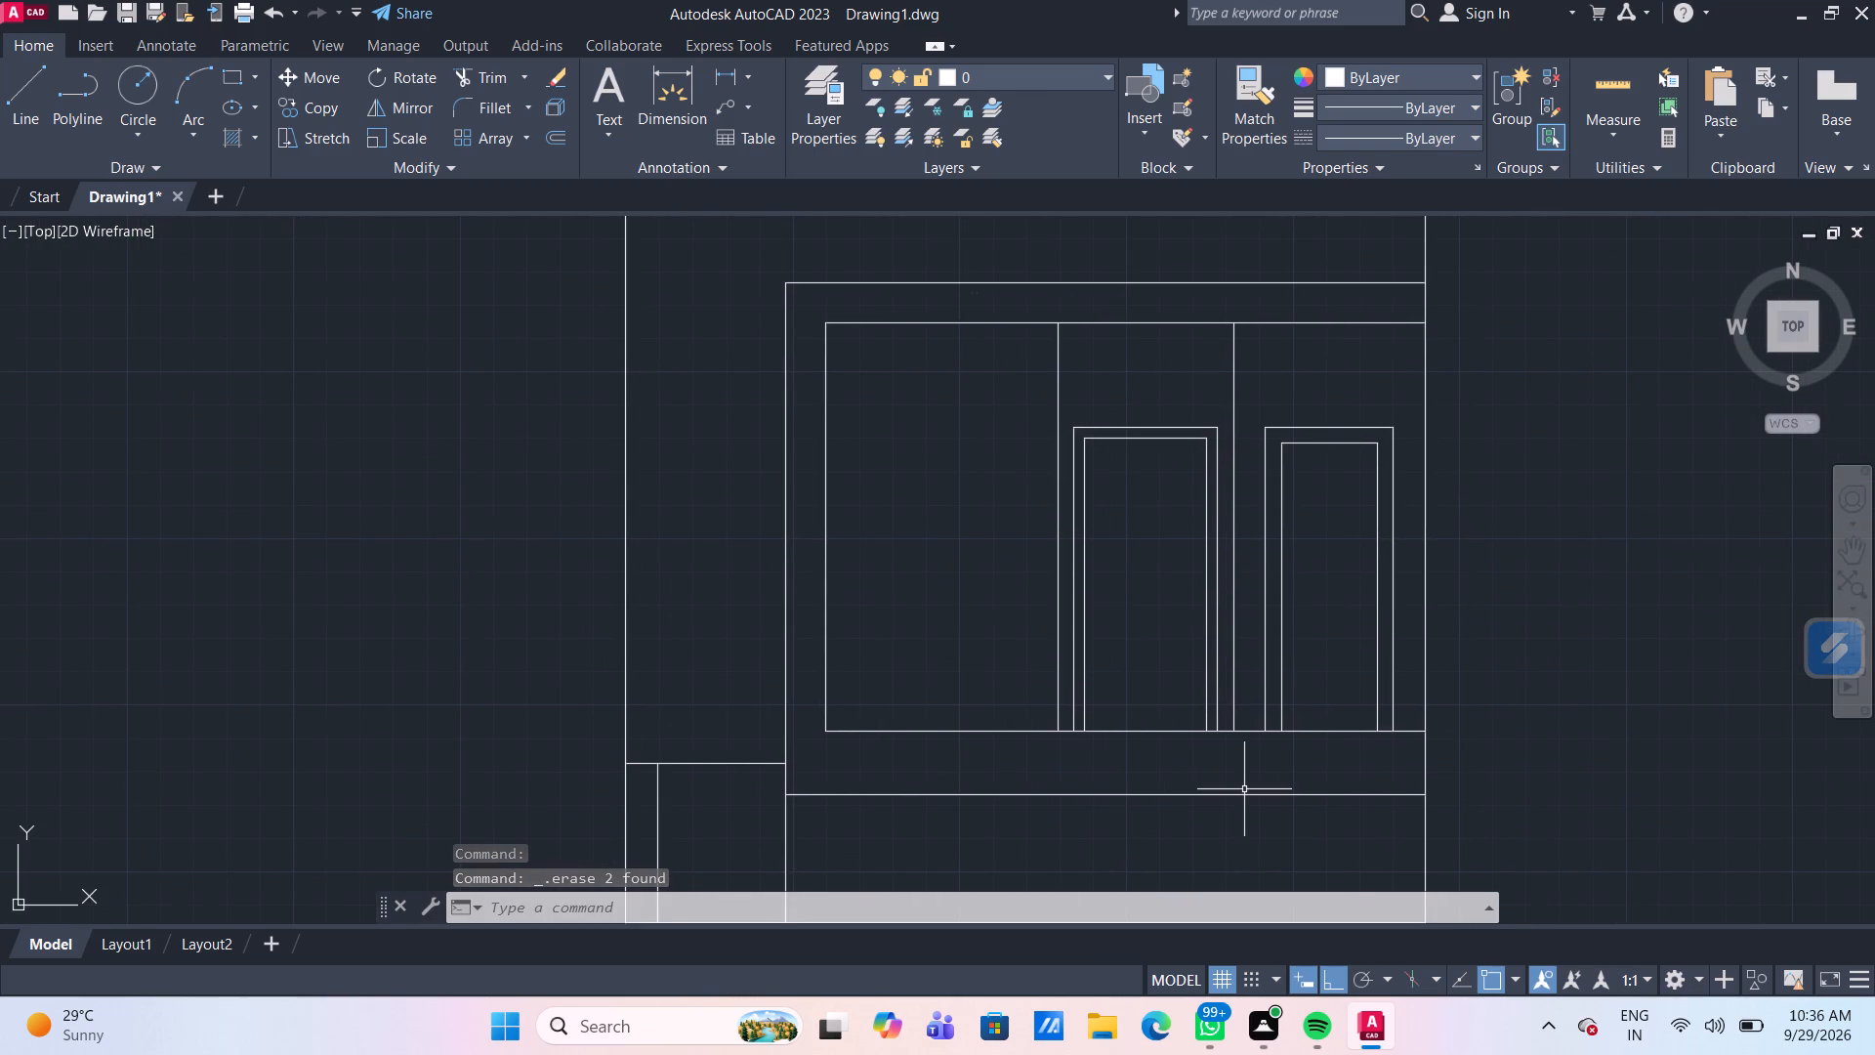
pyautogui.scroll(-2, 1244, 789)
pyautogui.moveTo(1605, 678); pyautogui.dragTo(1368, 494, button='middle')
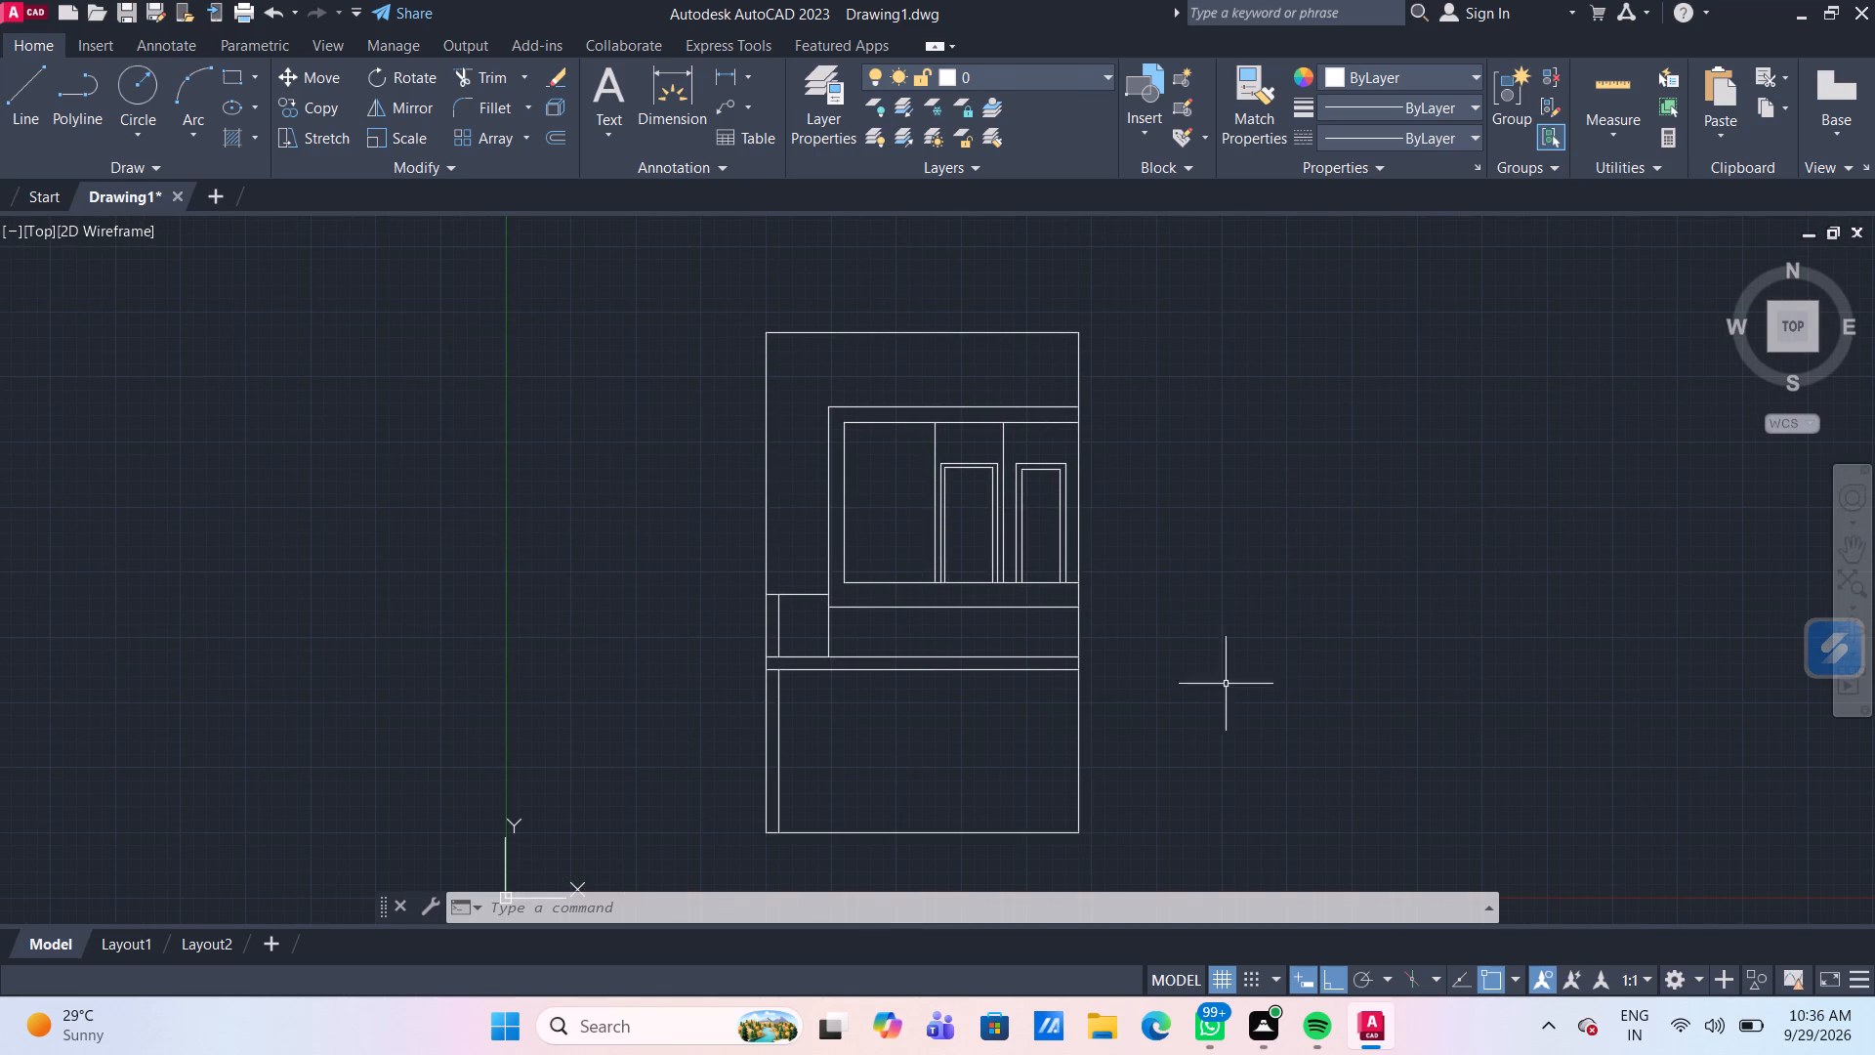
pyautogui.scroll(1, 1056, 729)
pyautogui.scroll(1, 925, 534)
pyautogui.moveTo(921, 542); pyautogui.dragTo(949, 554, button='middle')
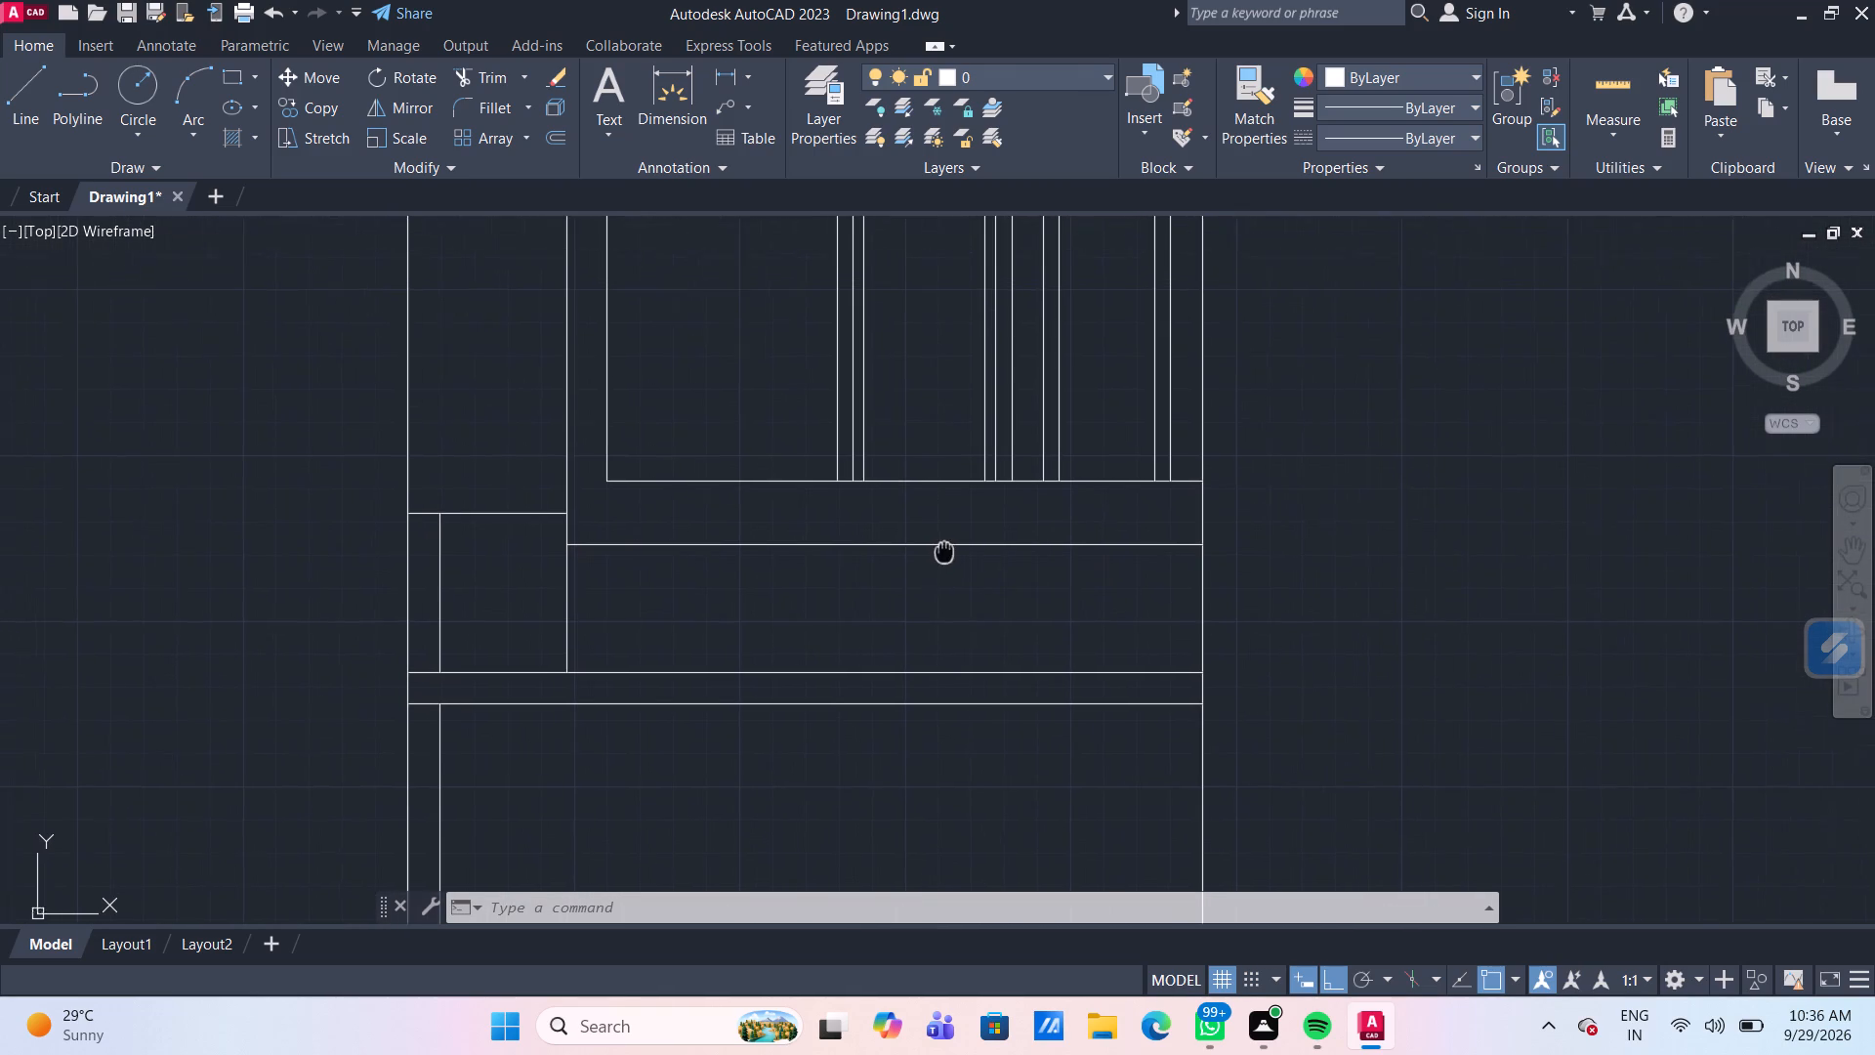
pyautogui.moveTo(949, 554); pyautogui.dragTo(988, 619, button='middle')
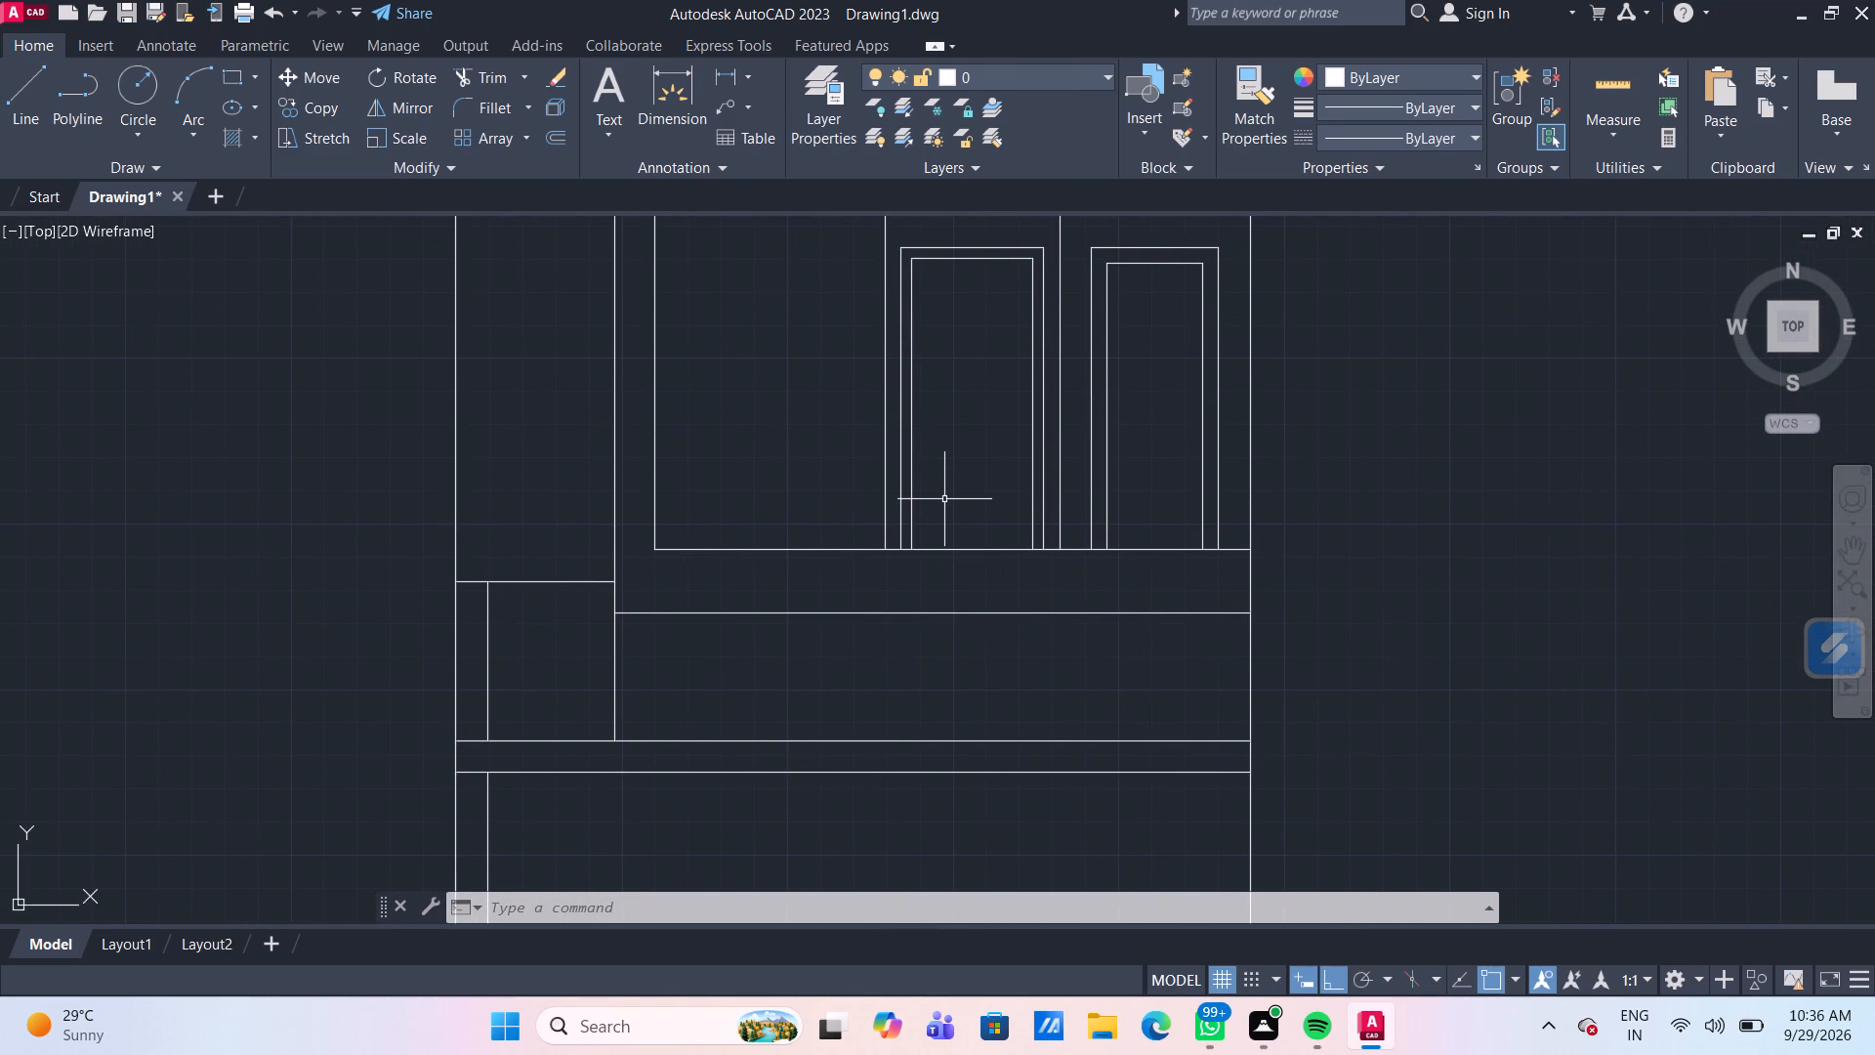
pyautogui.moveTo(952, 499); pyautogui.dragTo(925, 558, button='middle')
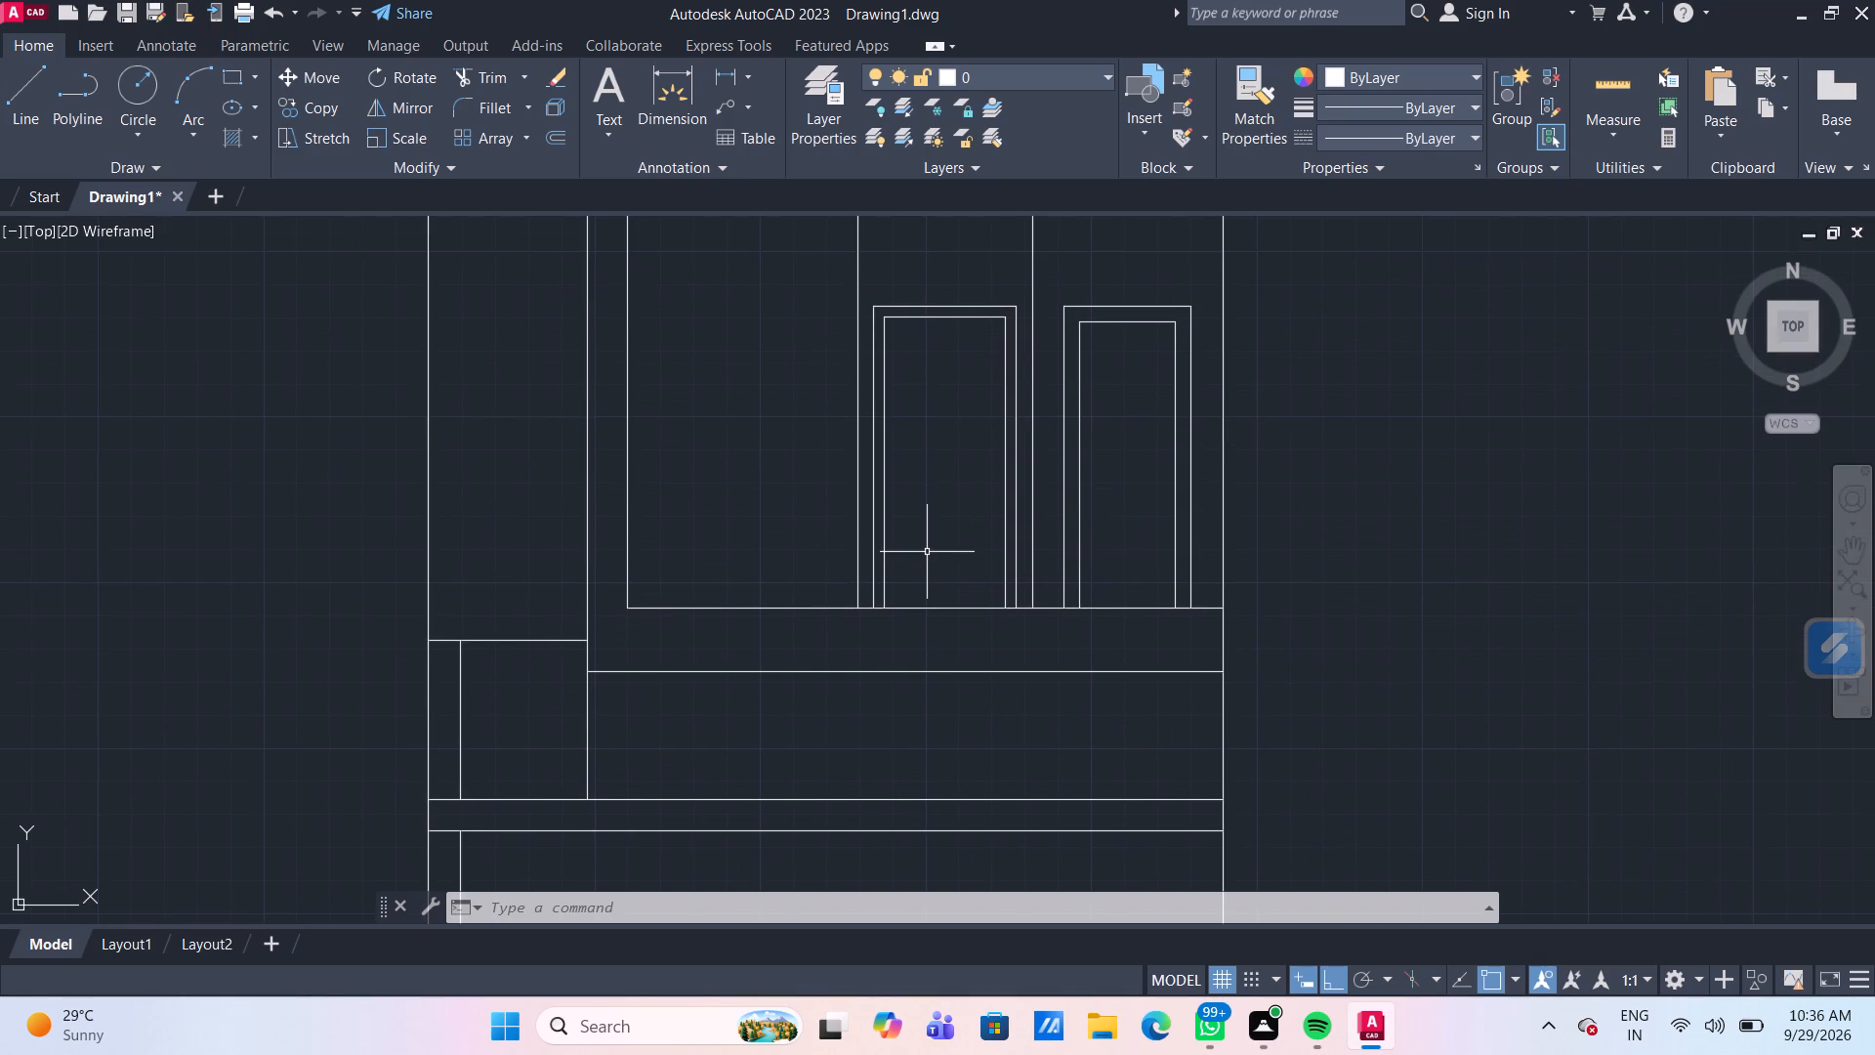
pyautogui.press('o')
pyautogui.press('Return')
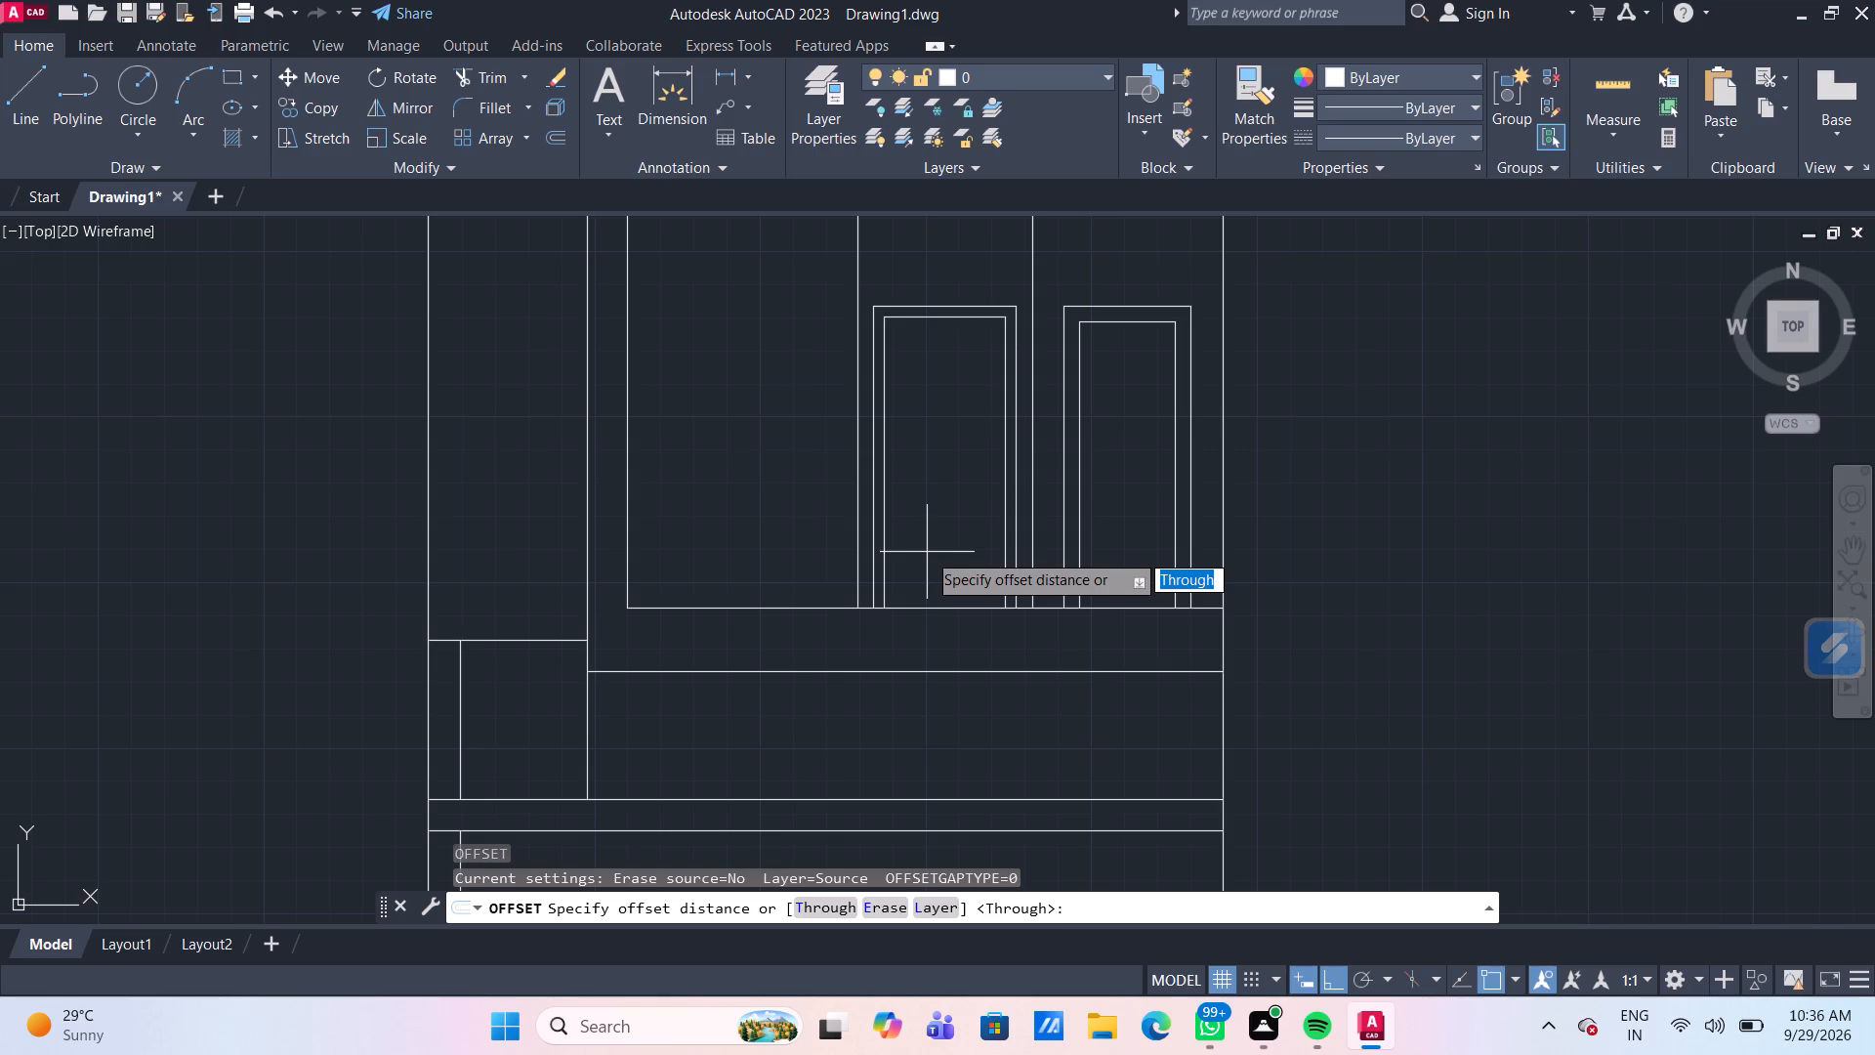
pyautogui.press('Return')
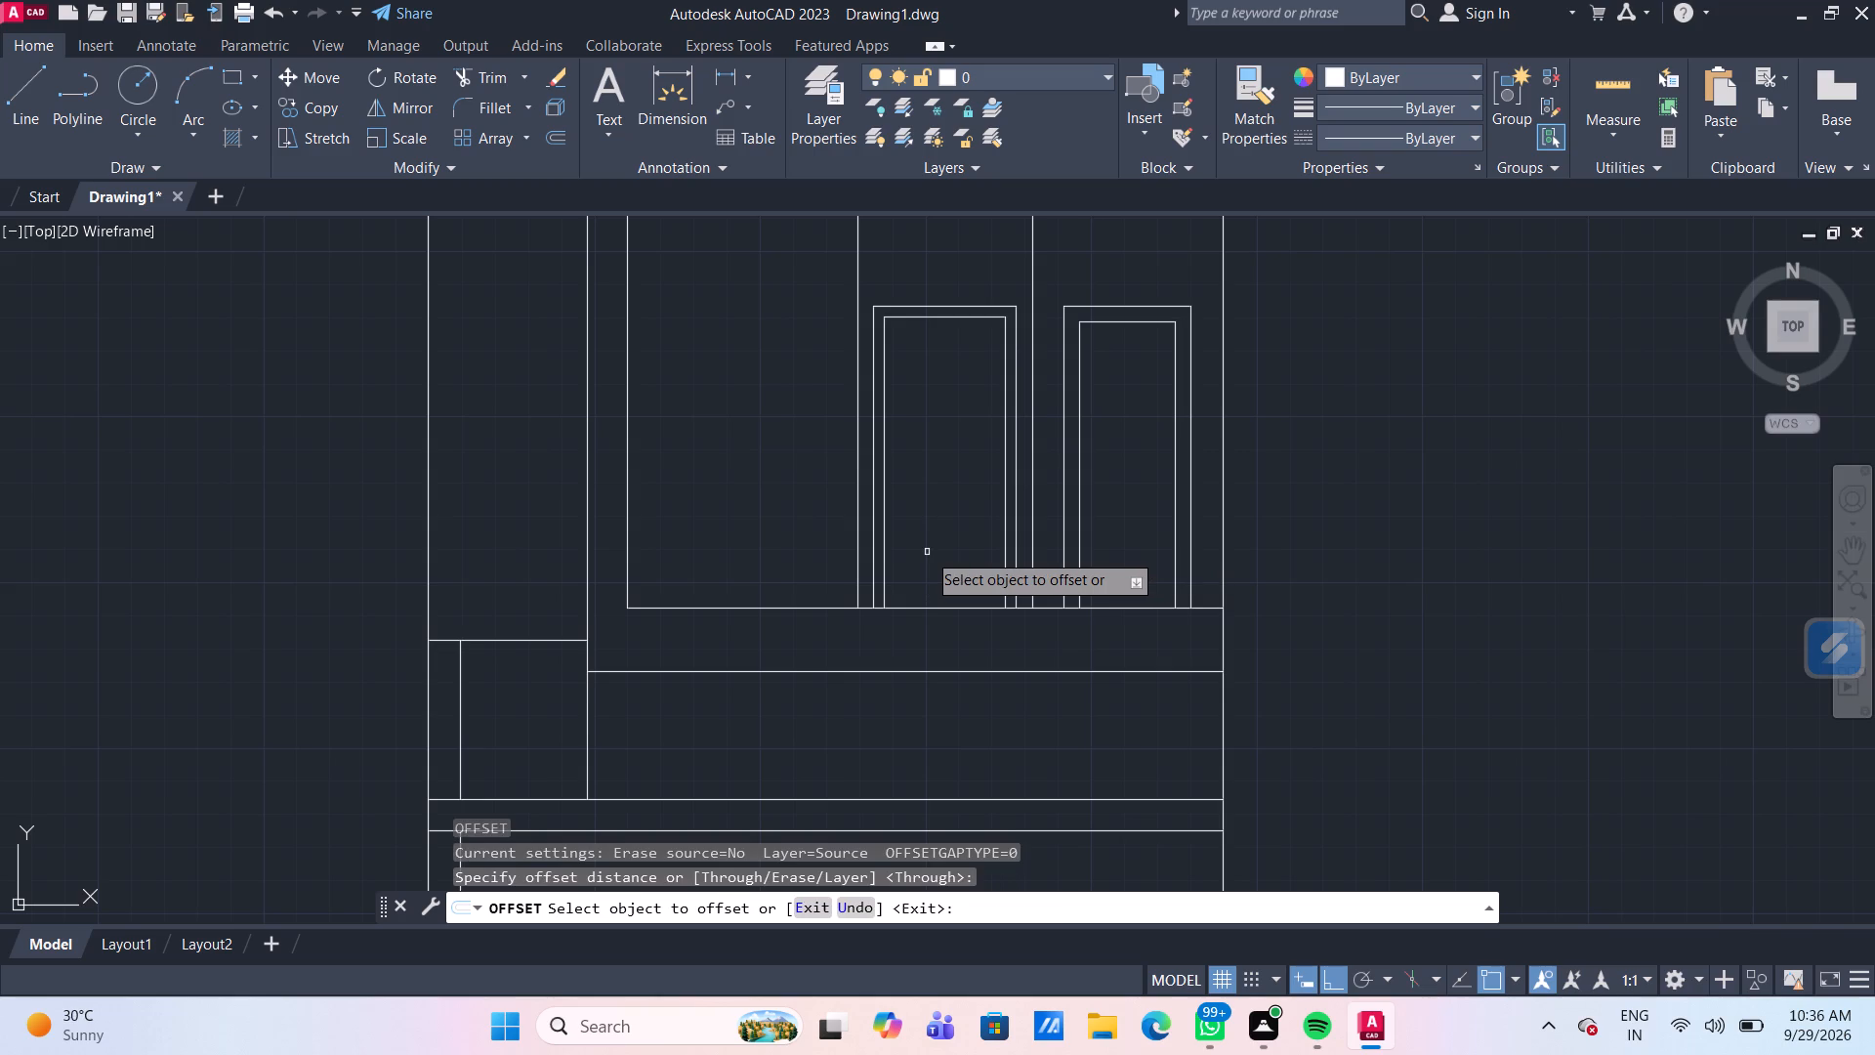
pyautogui.click(951, 609)
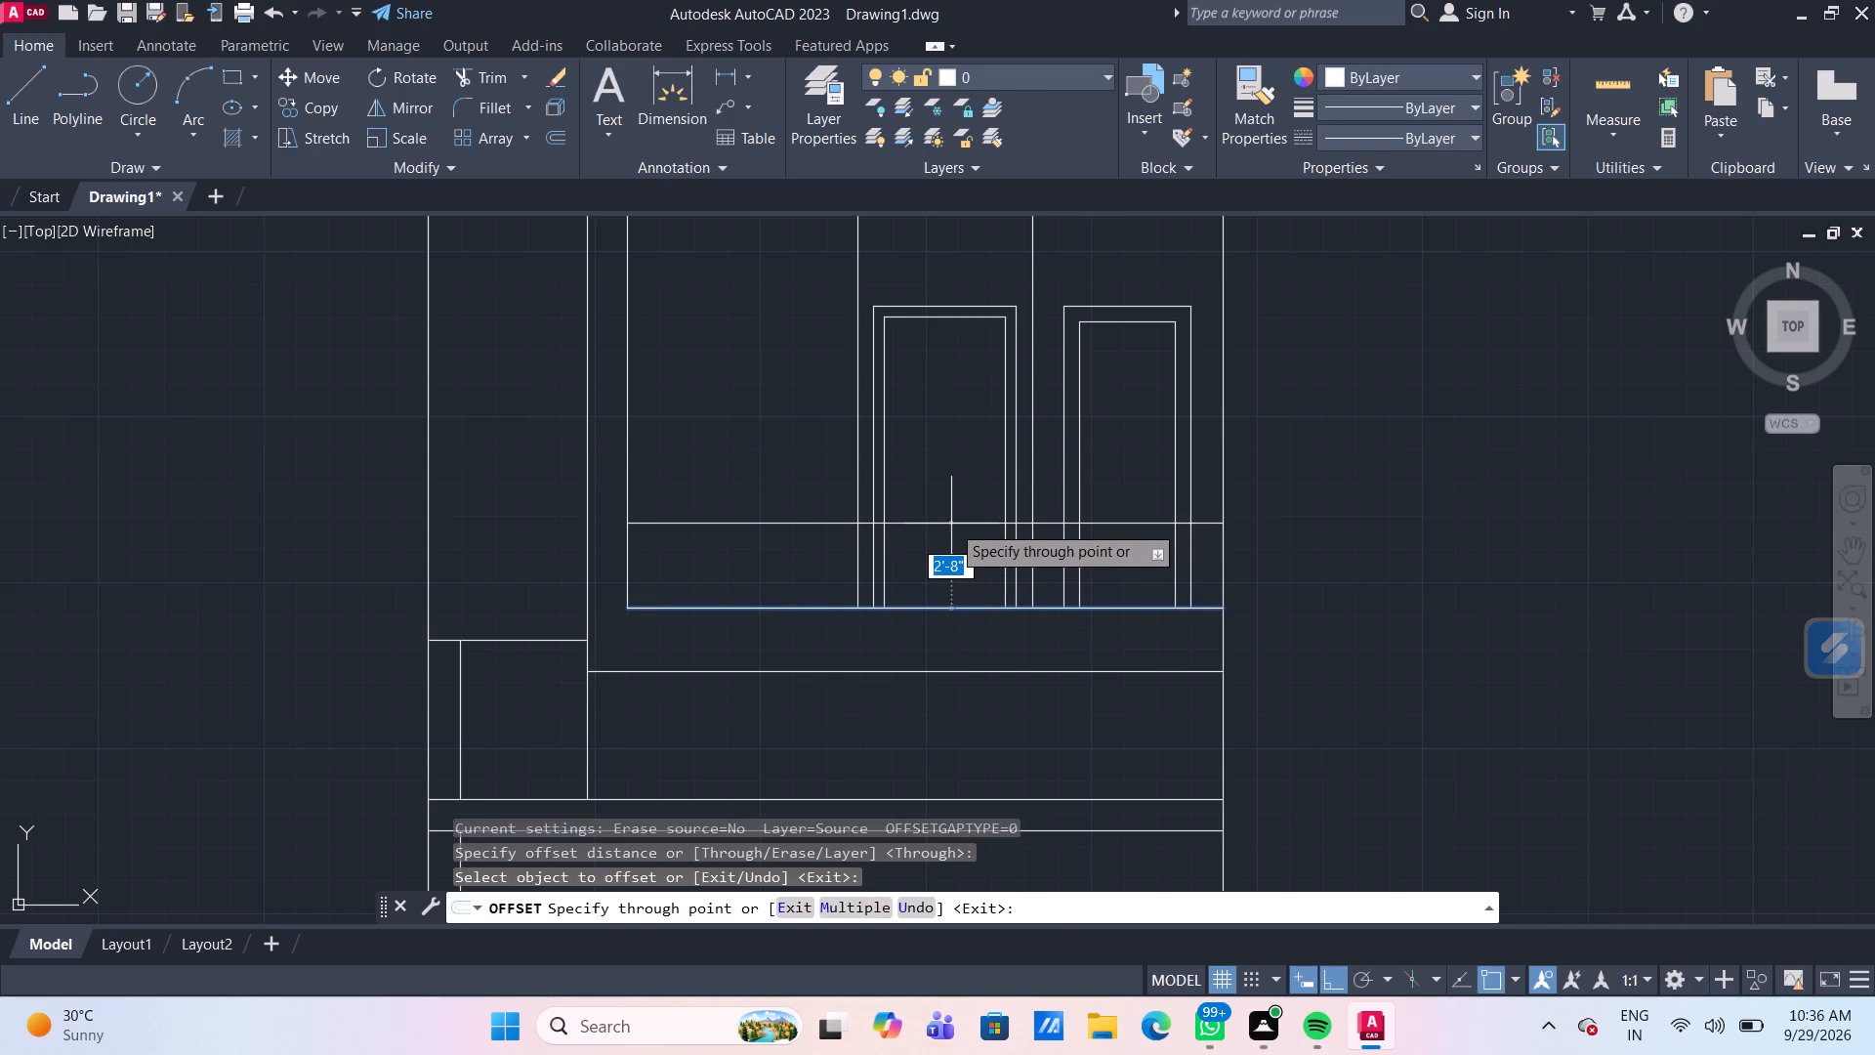
pyautogui.write("3'")
pyautogui.press('Return')
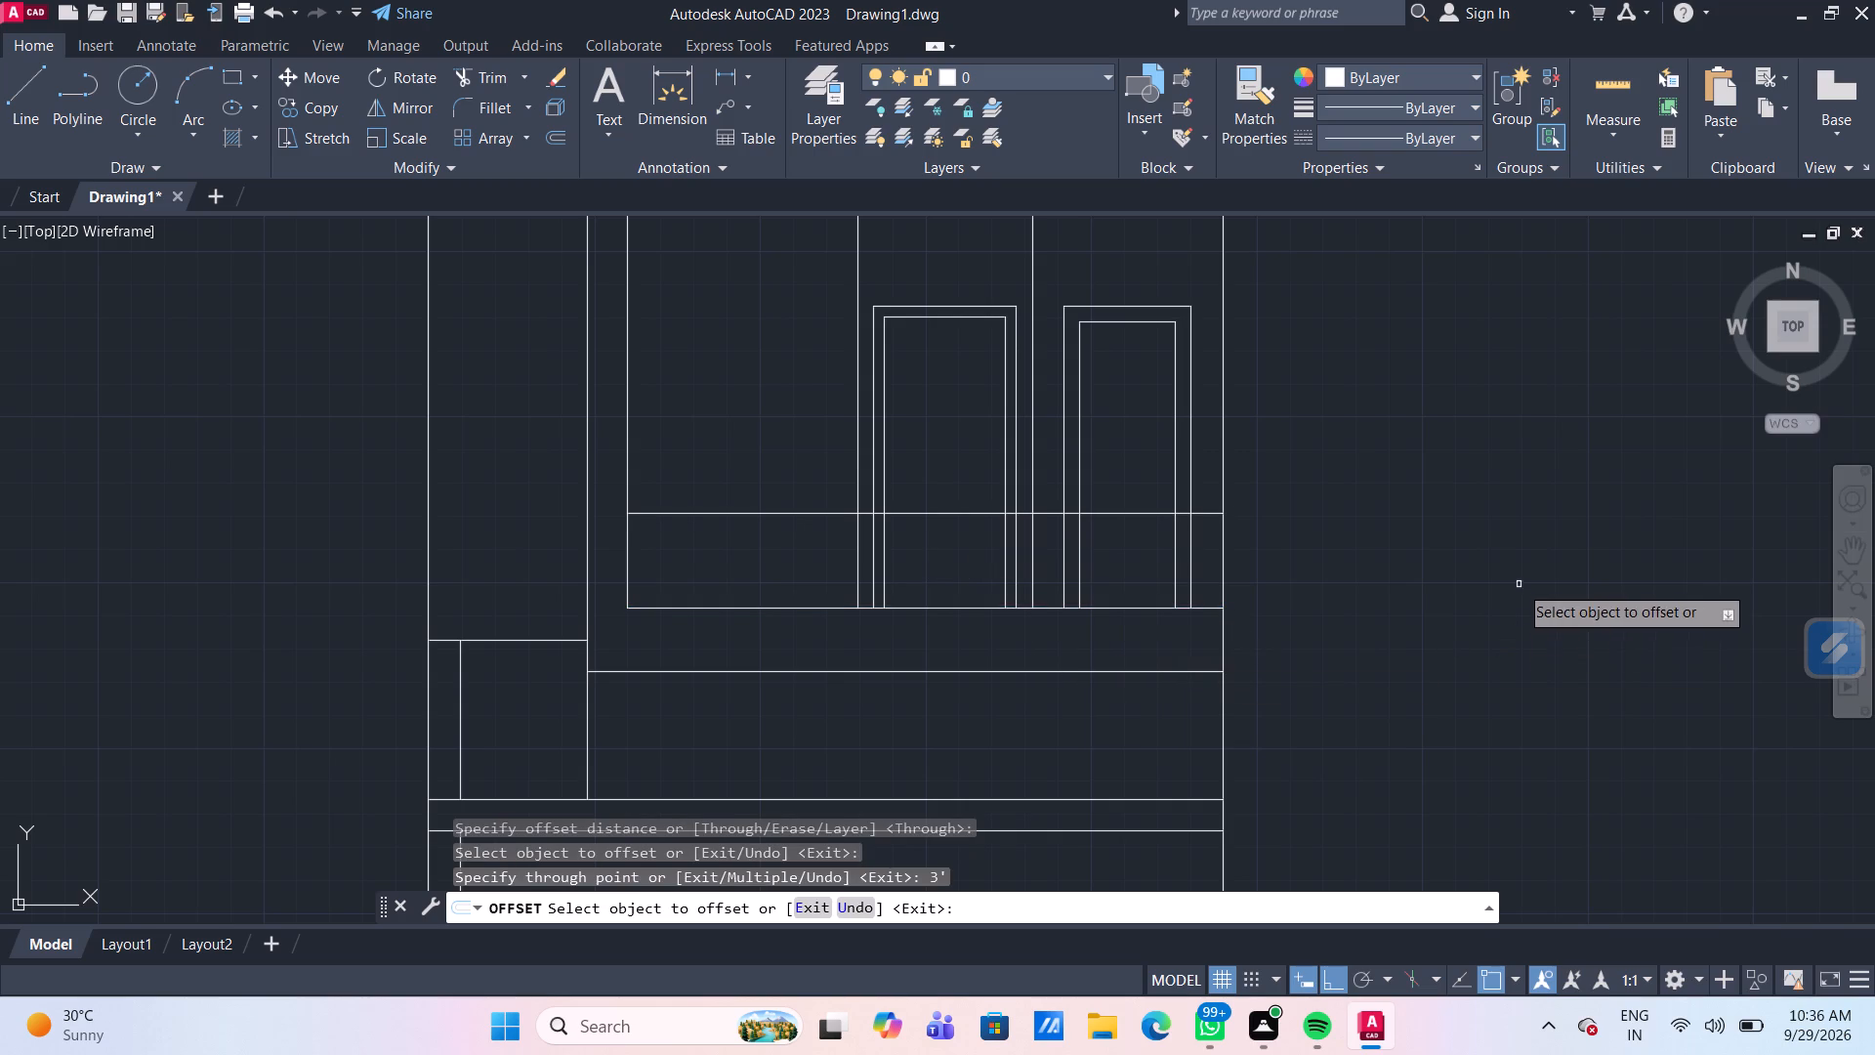
pyautogui.moveTo(1470, 606); pyautogui.dragTo(1419, 617, button='middle')
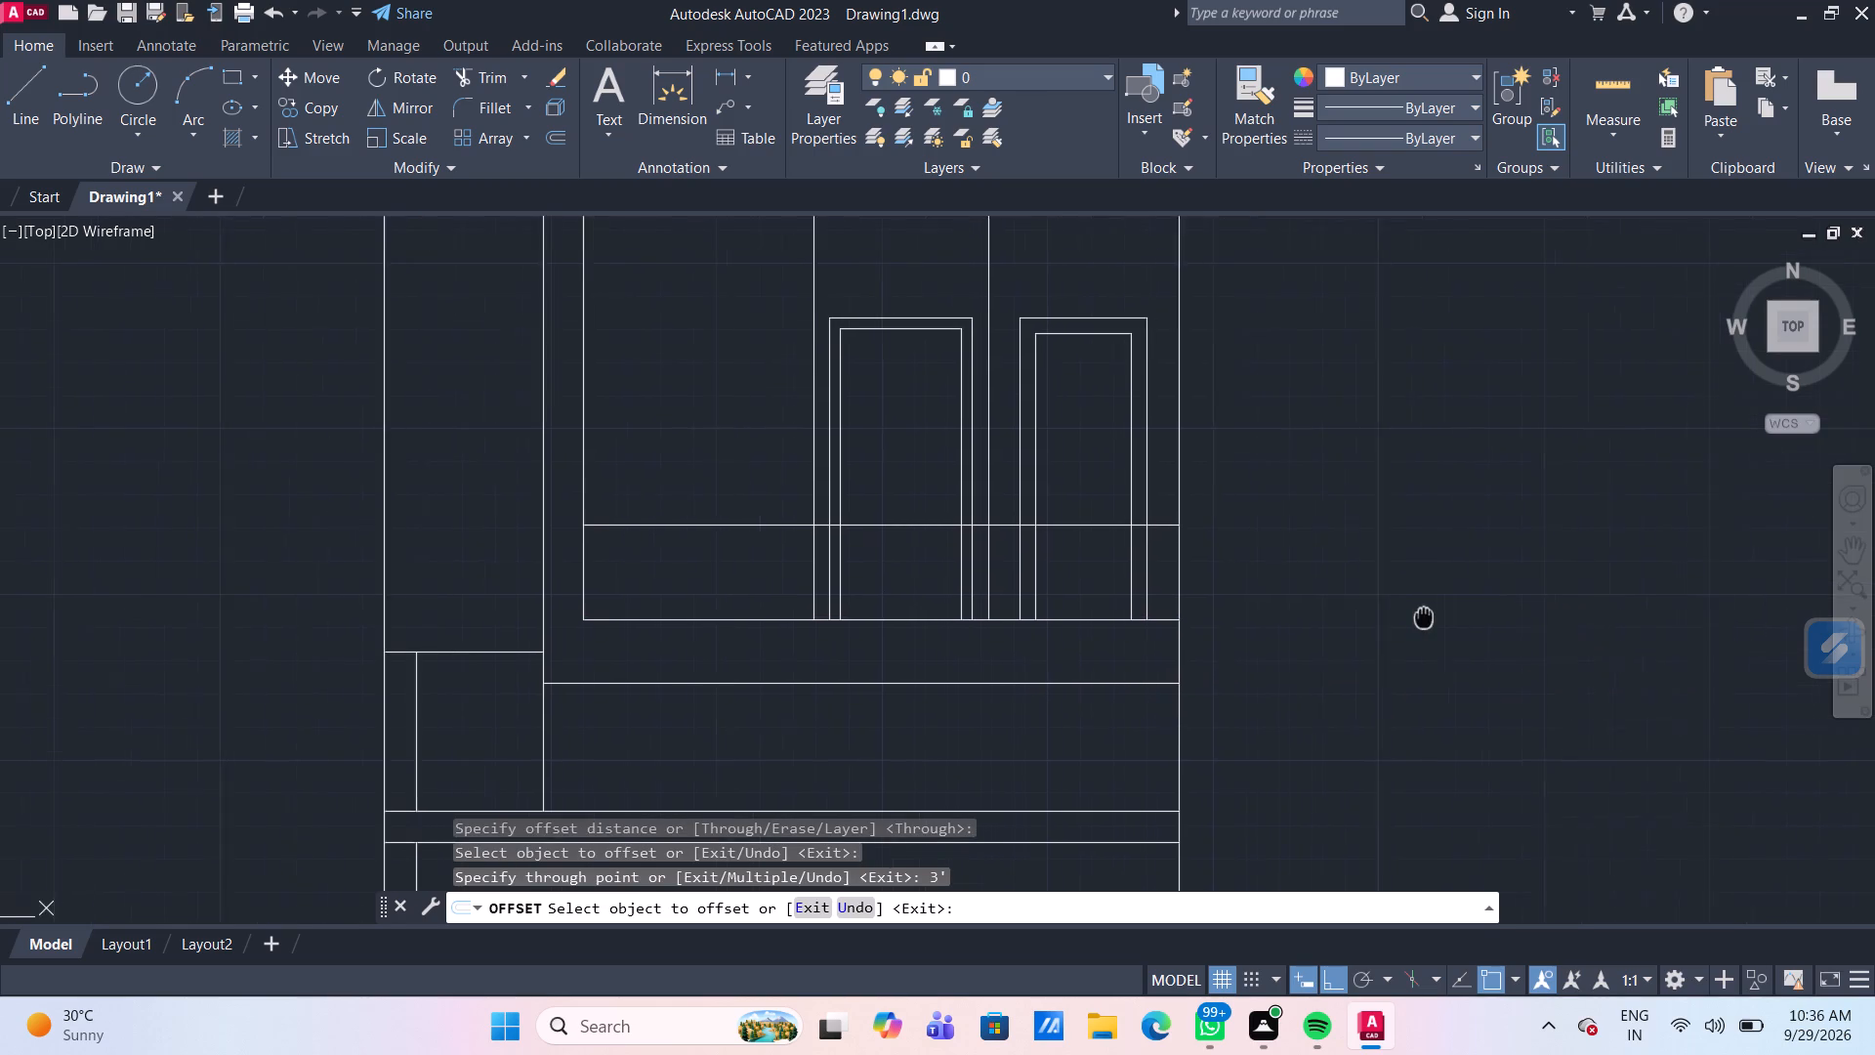
pyautogui.moveTo(1419, 617); pyautogui.dragTo(1377, 636, button='middle')
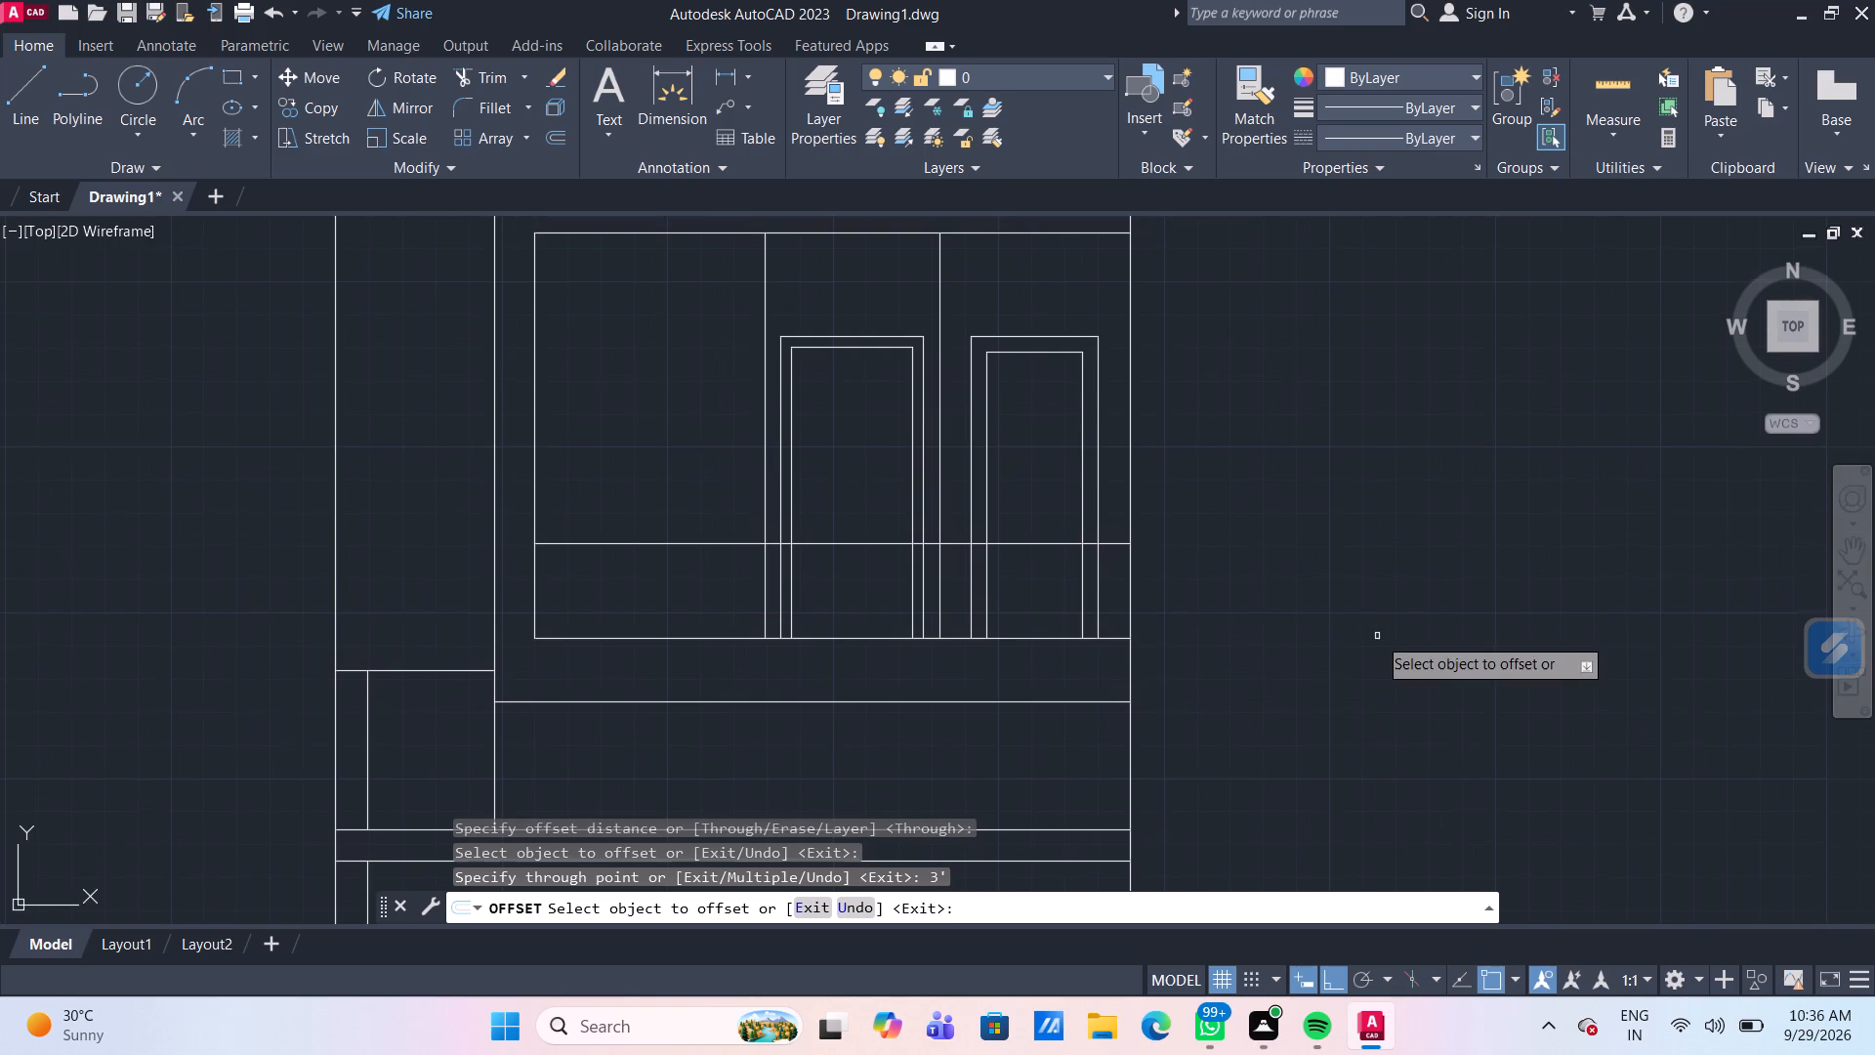
pyautogui.press('Escape')
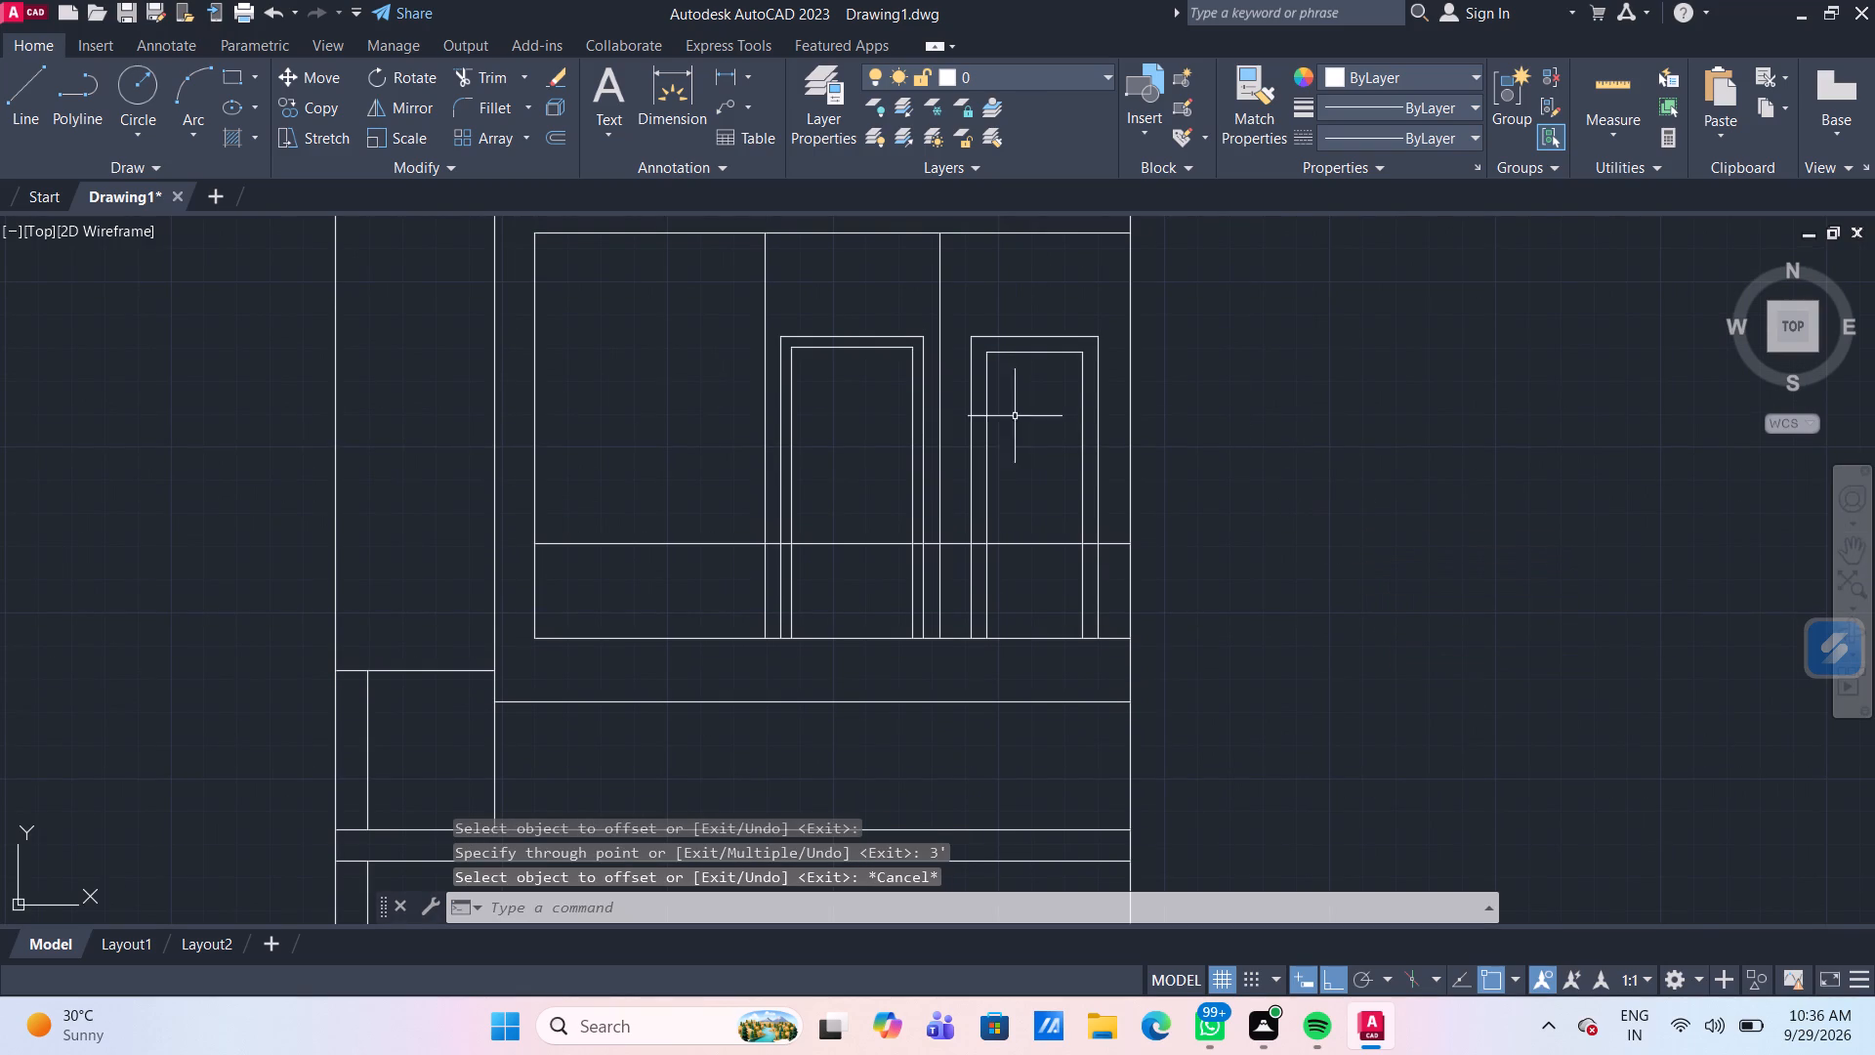
# Move both double-line frames in the middle and right upper rooms up by 6".
pyautogui.click(871, 376)
pyautogui.click(857, 322)
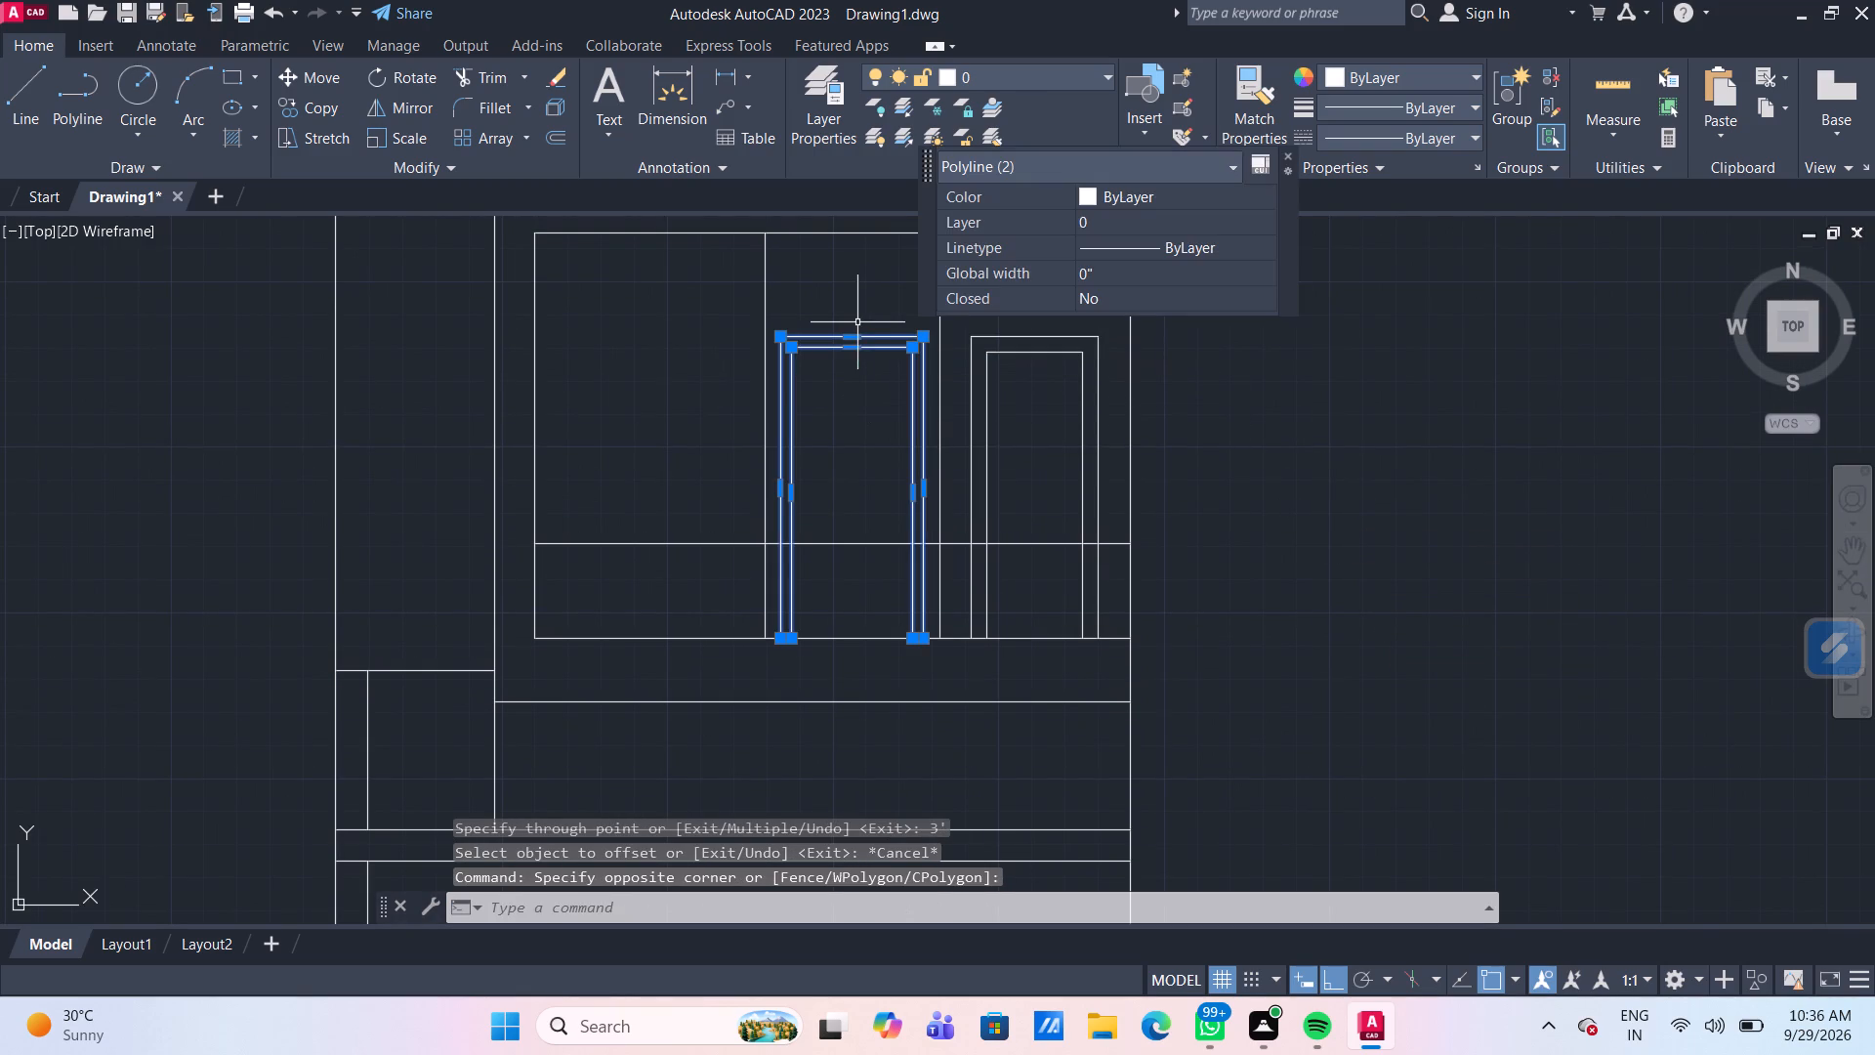
pyautogui.moveTo(1224, 554); pyautogui.dragTo(1204, 577, button='middle')
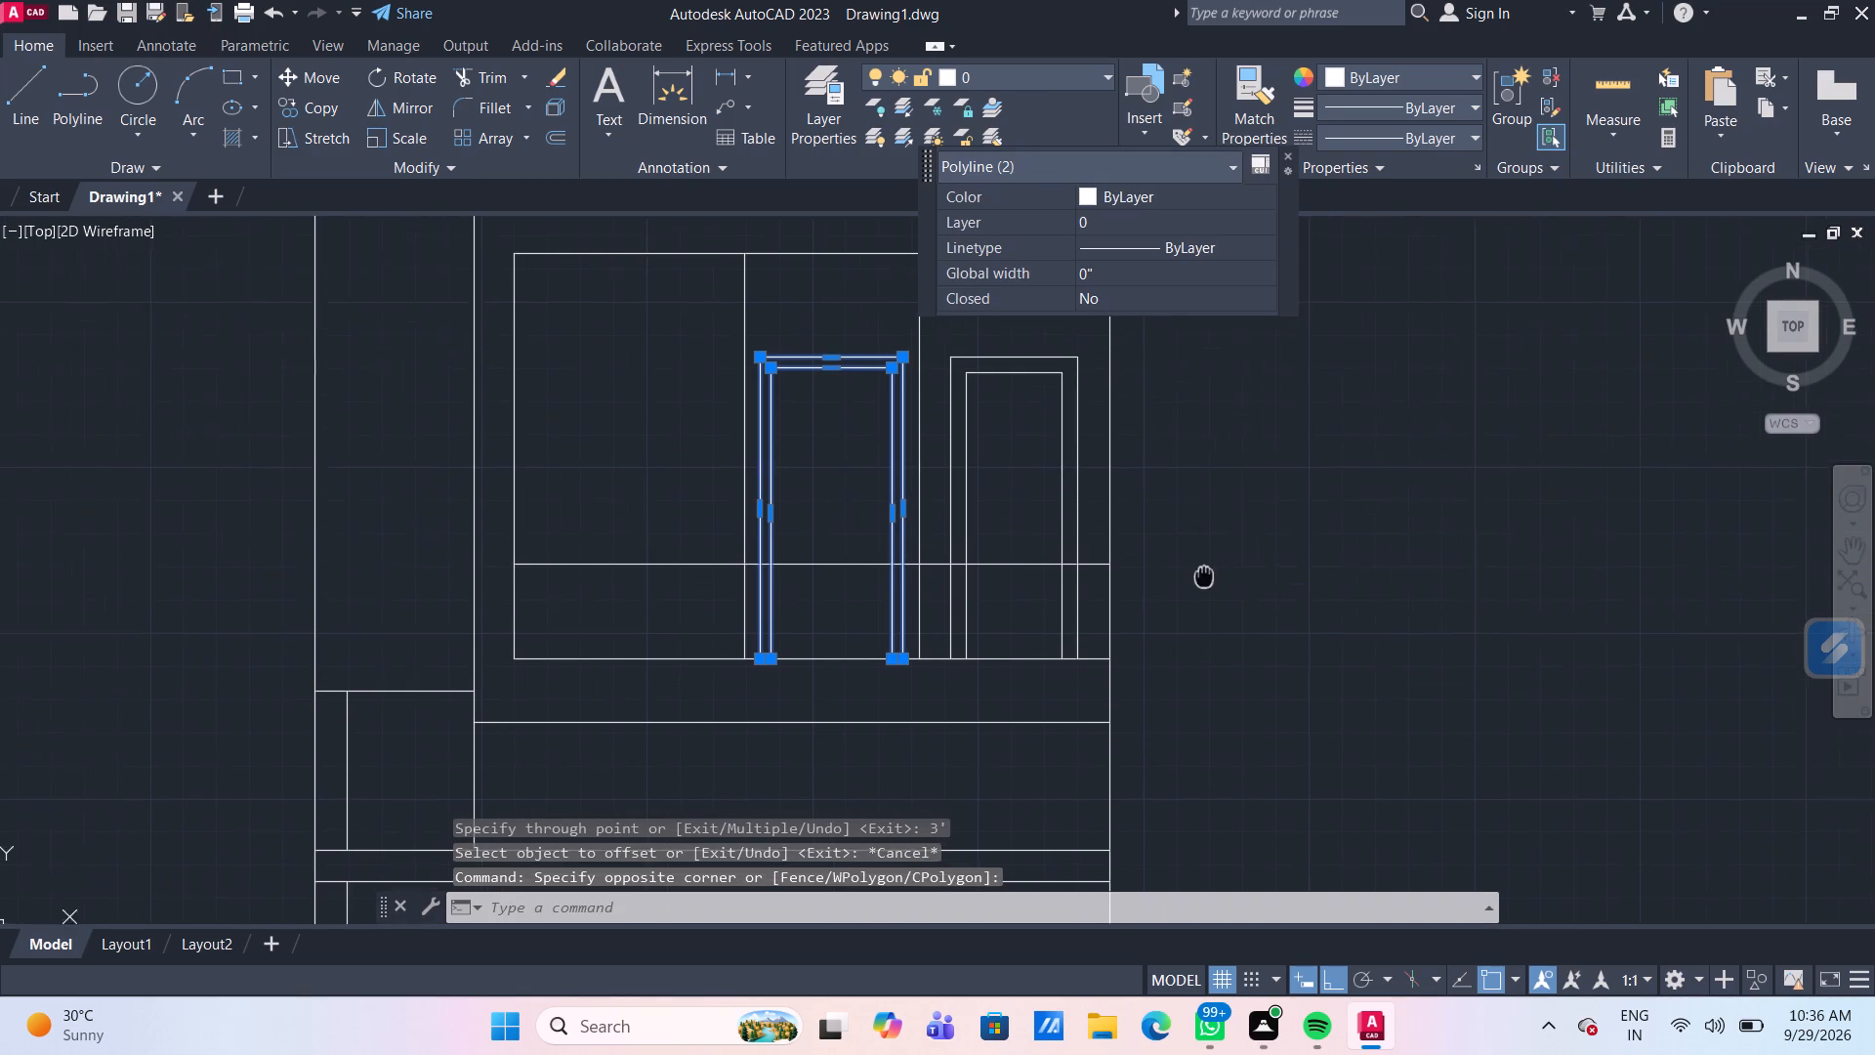
pyautogui.moveTo(1204, 577); pyautogui.dragTo(1196, 657, button='middle')
pyautogui.moveTo(1043, 485); pyautogui.dragTo(1023, 463)
pyautogui.click(1000, 397)
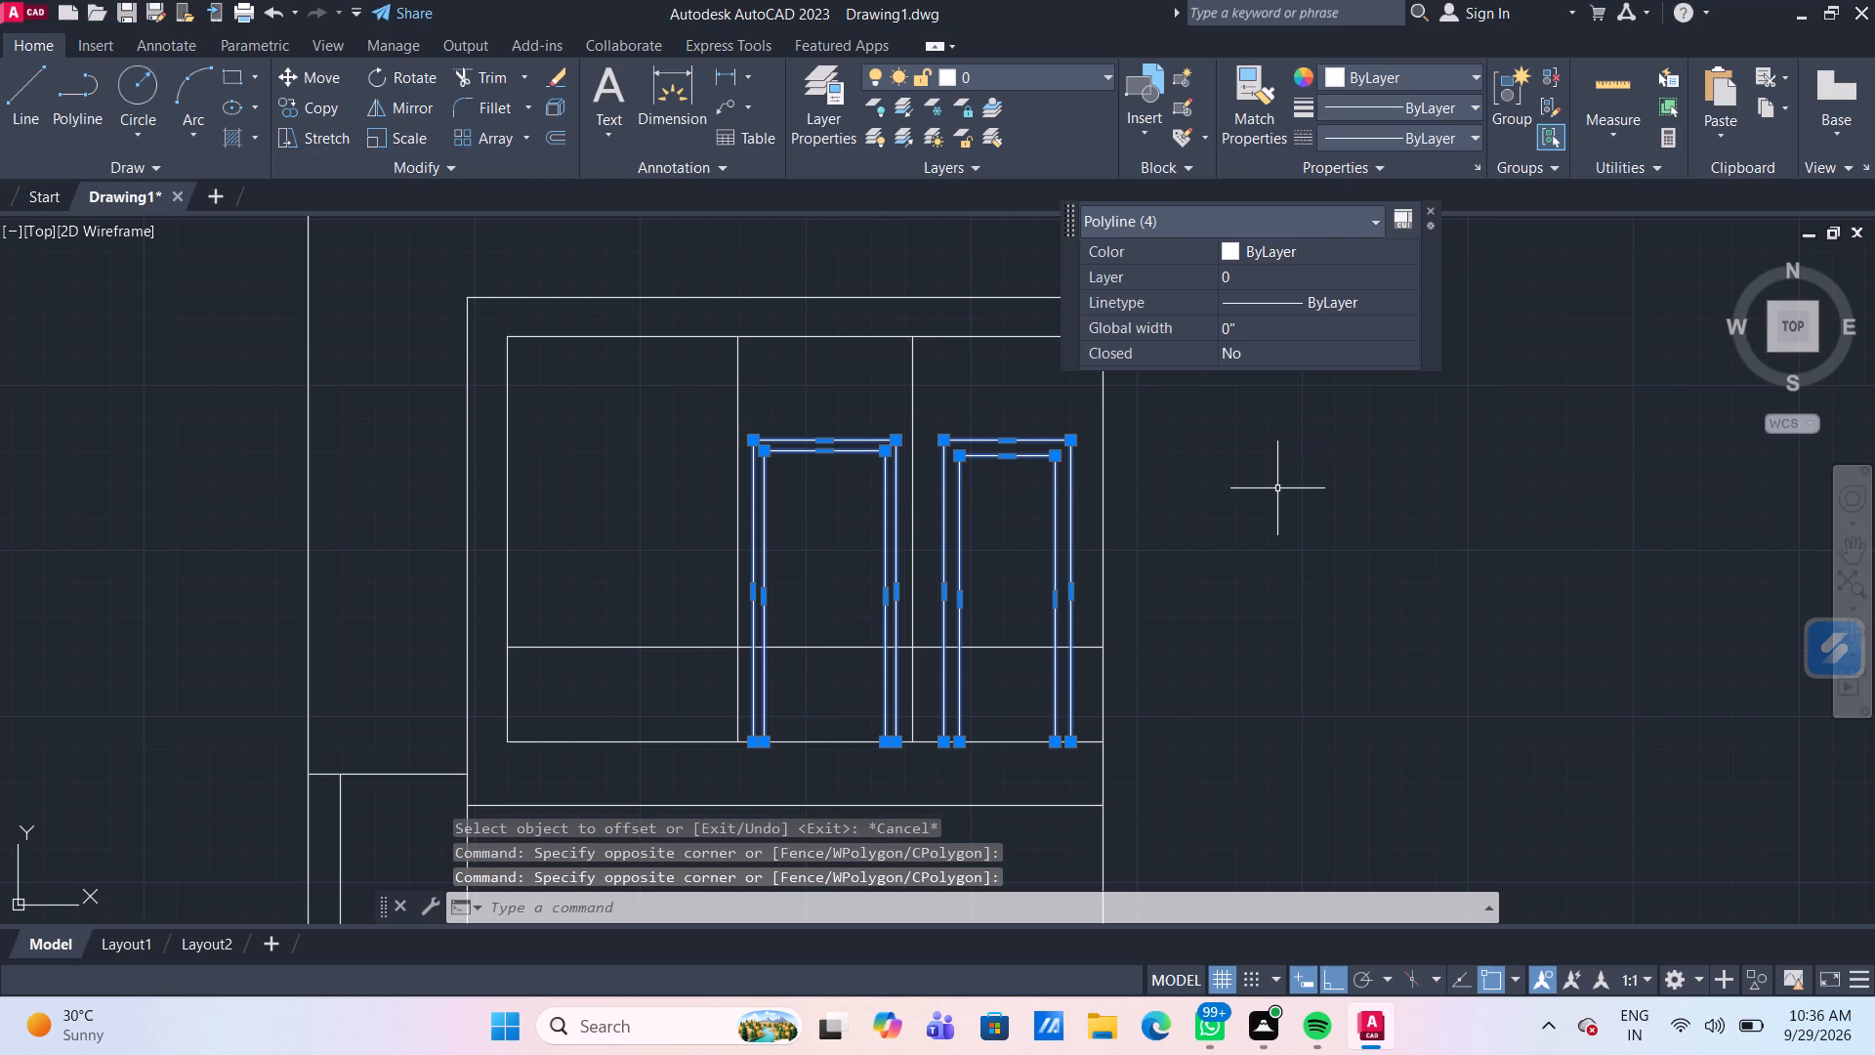
pyautogui.press('m')
pyautogui.press('Return')
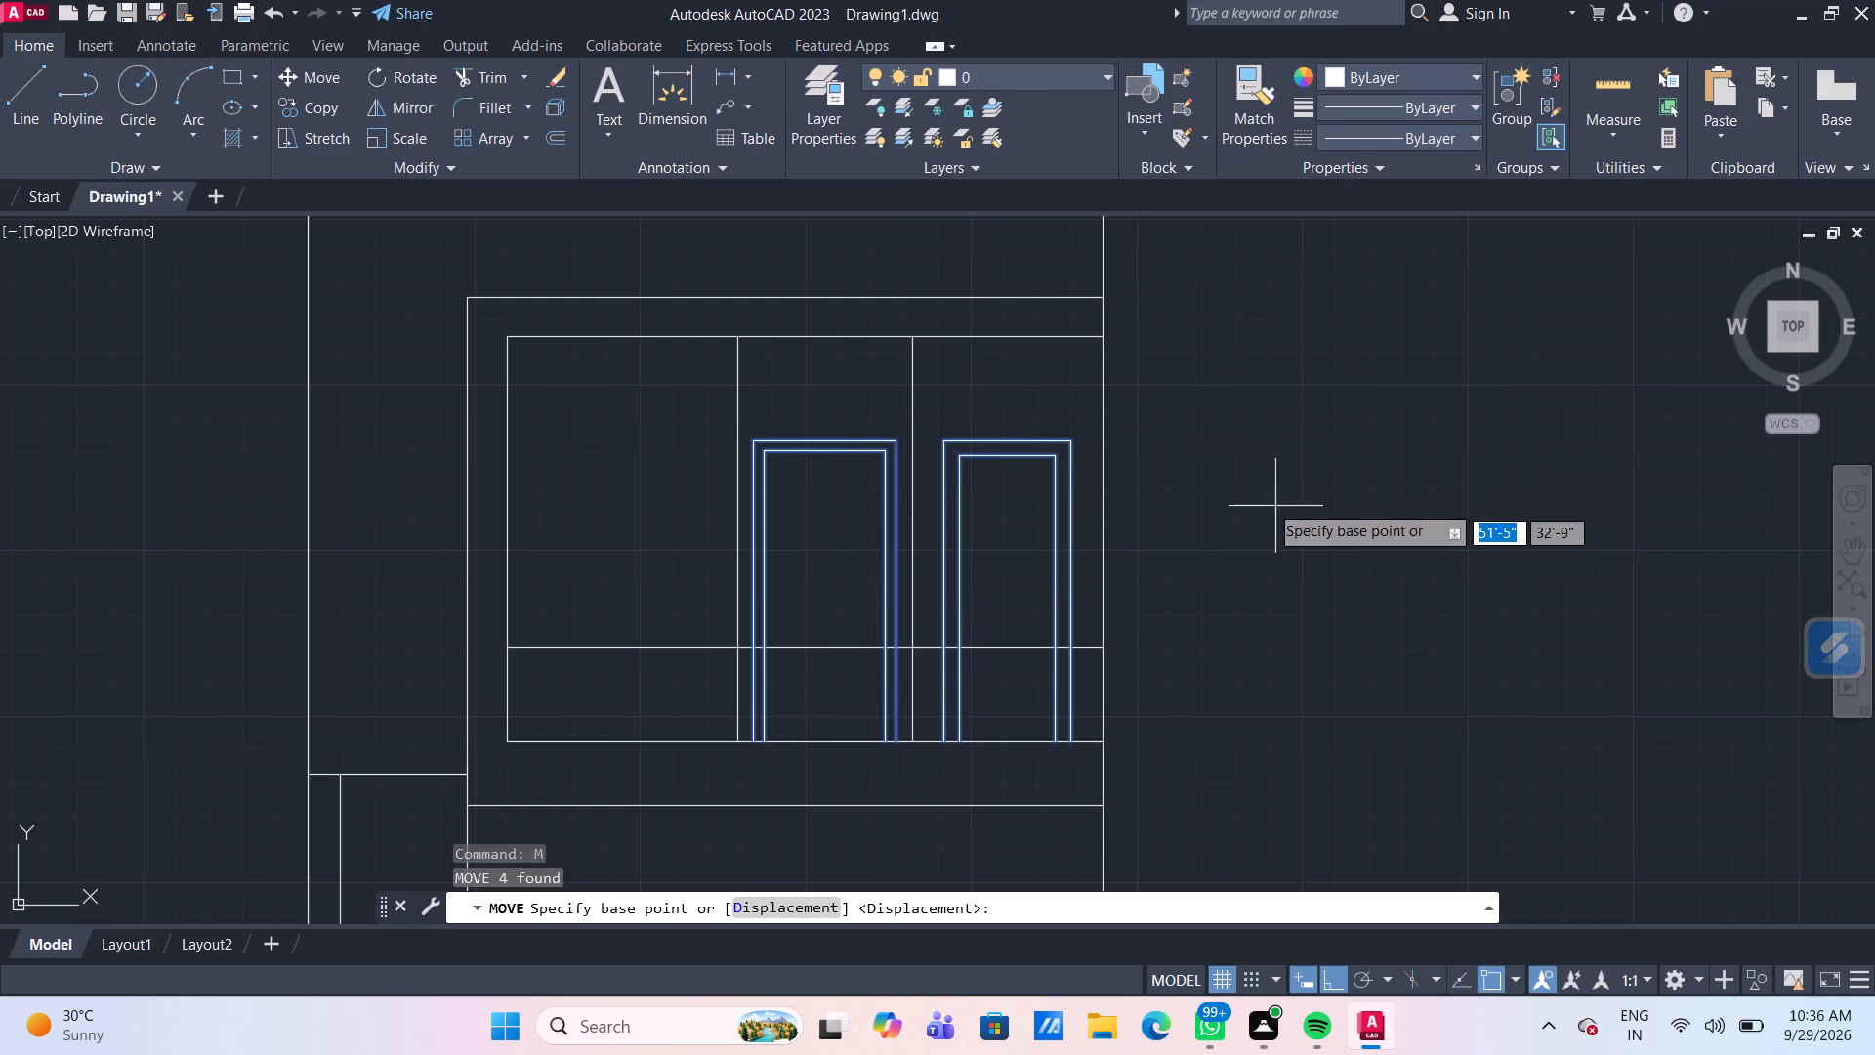
pyautogui.click(1068, 439)
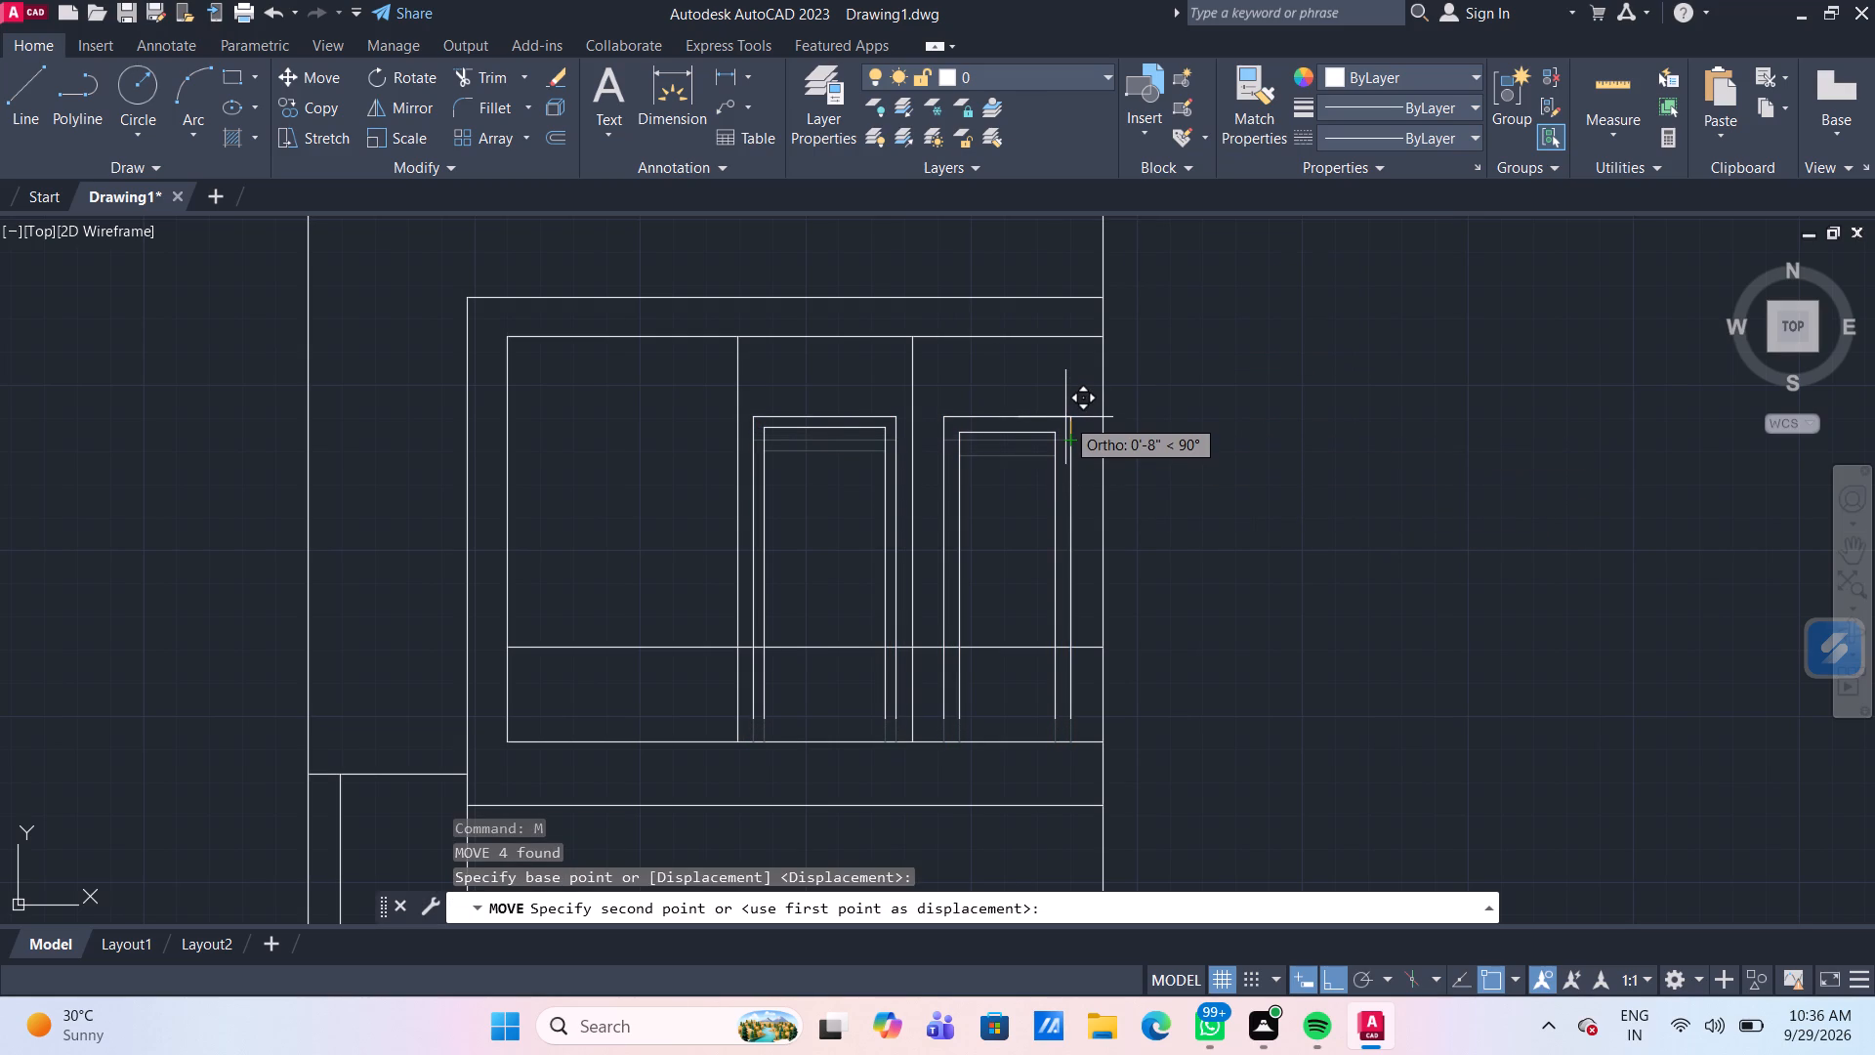
pyautogui.write('6"')
pyautogui.press('Return')
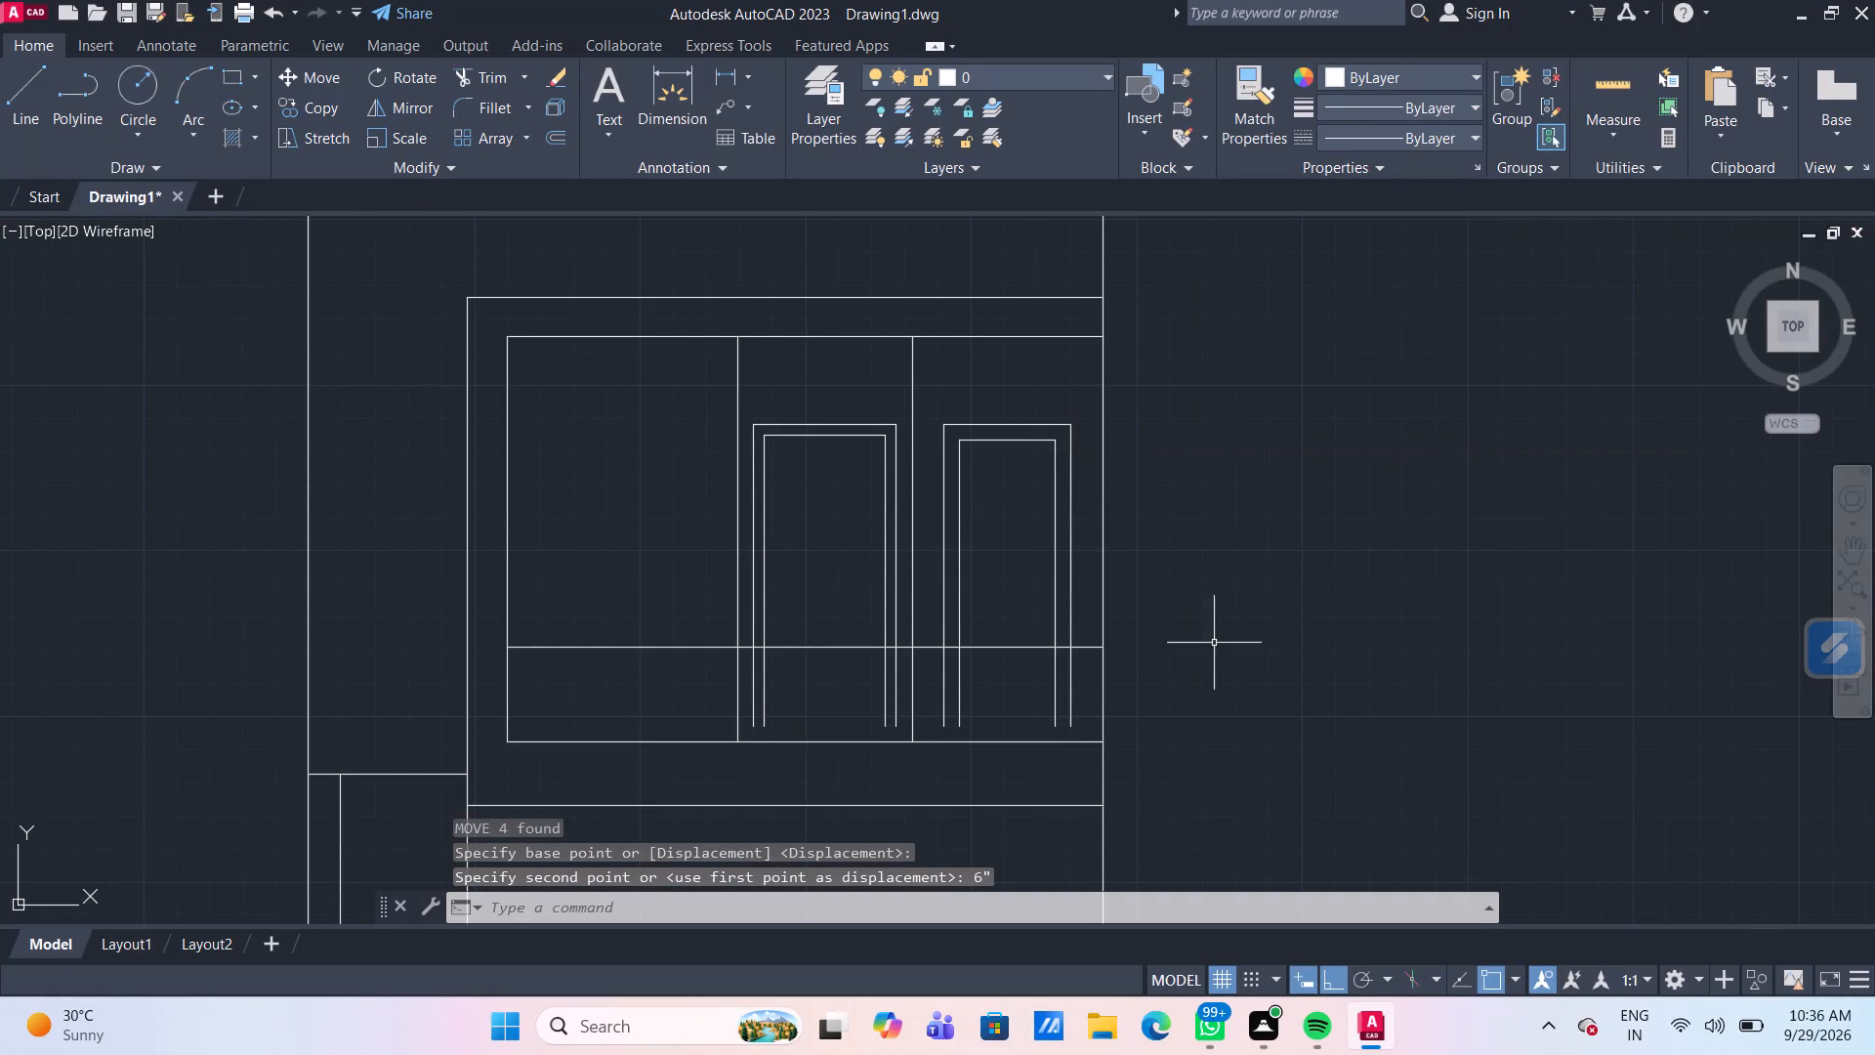
# Extend the legs of the right upper room's double-line frame down to the room's bottom line.
pyautogui.moveTo(1019, 697); pyautogui.dragTo(1032, 652, button='middle')
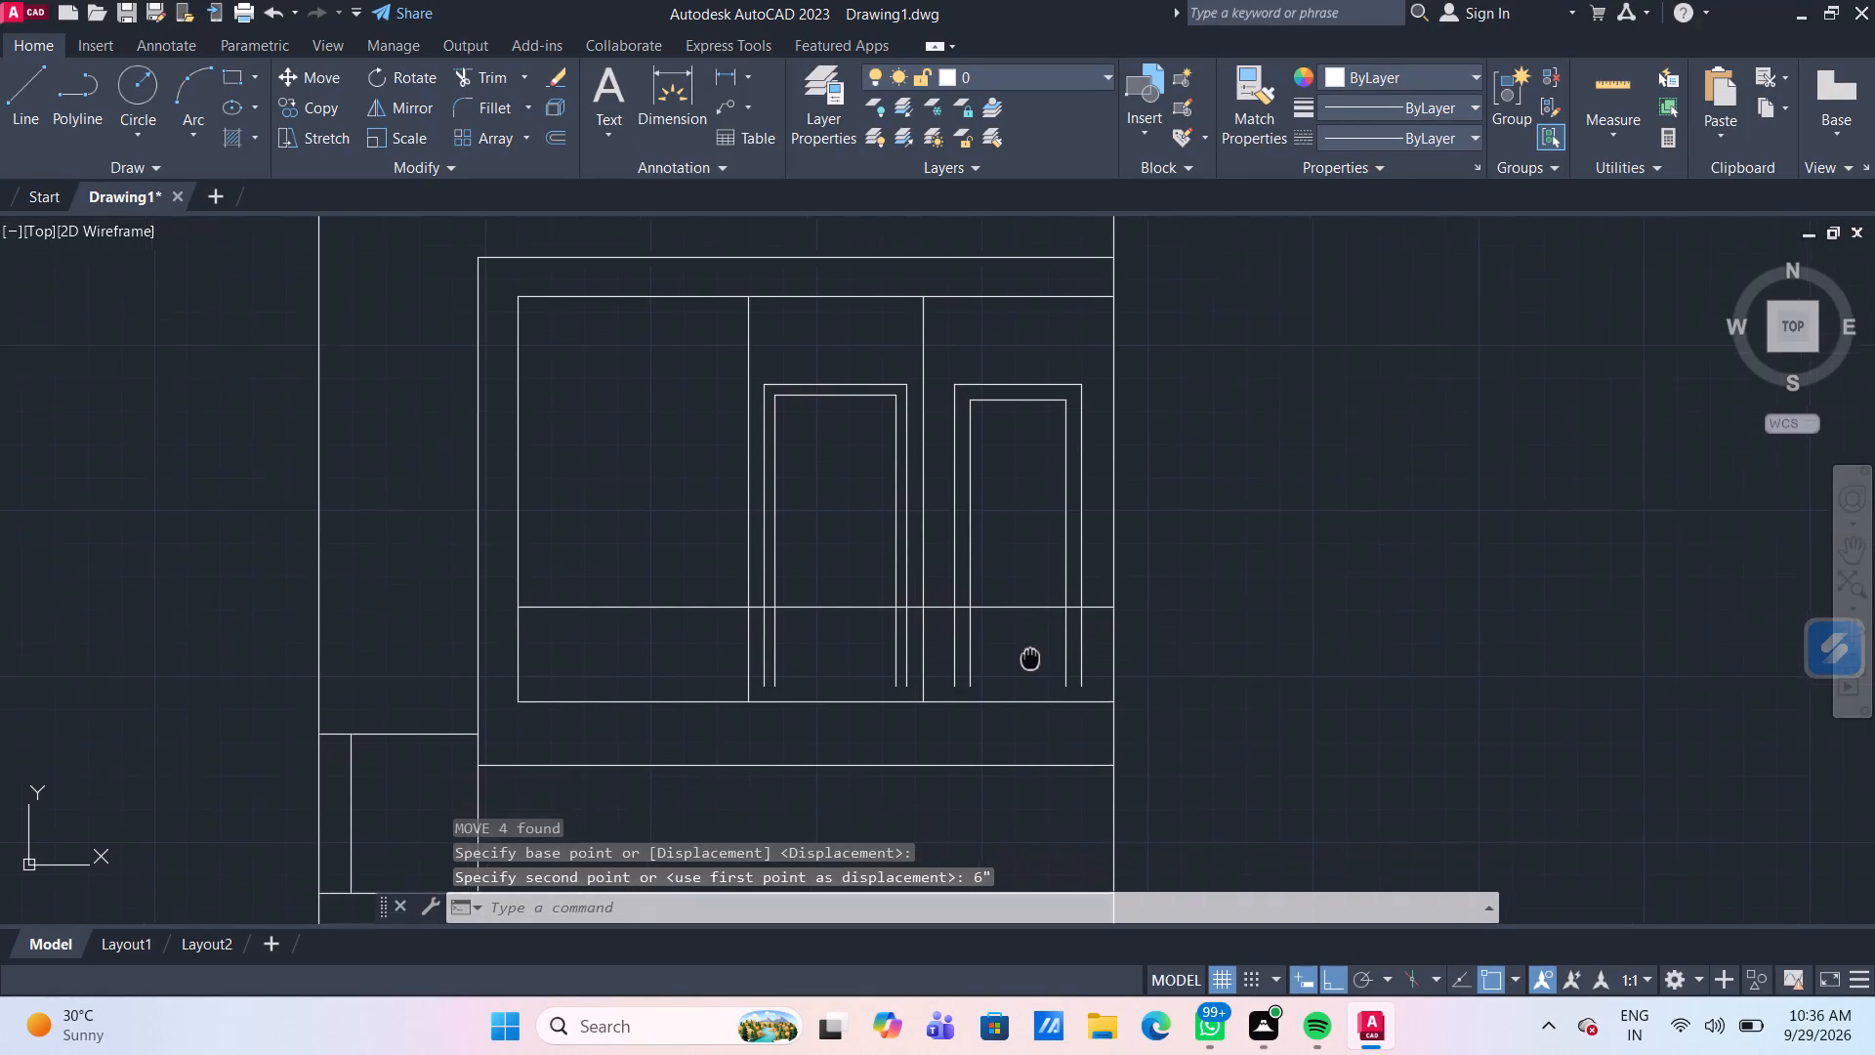
pyautogui.moveTo(1032, 652); pyautogui.dragTo(1037, 645, button='middle')
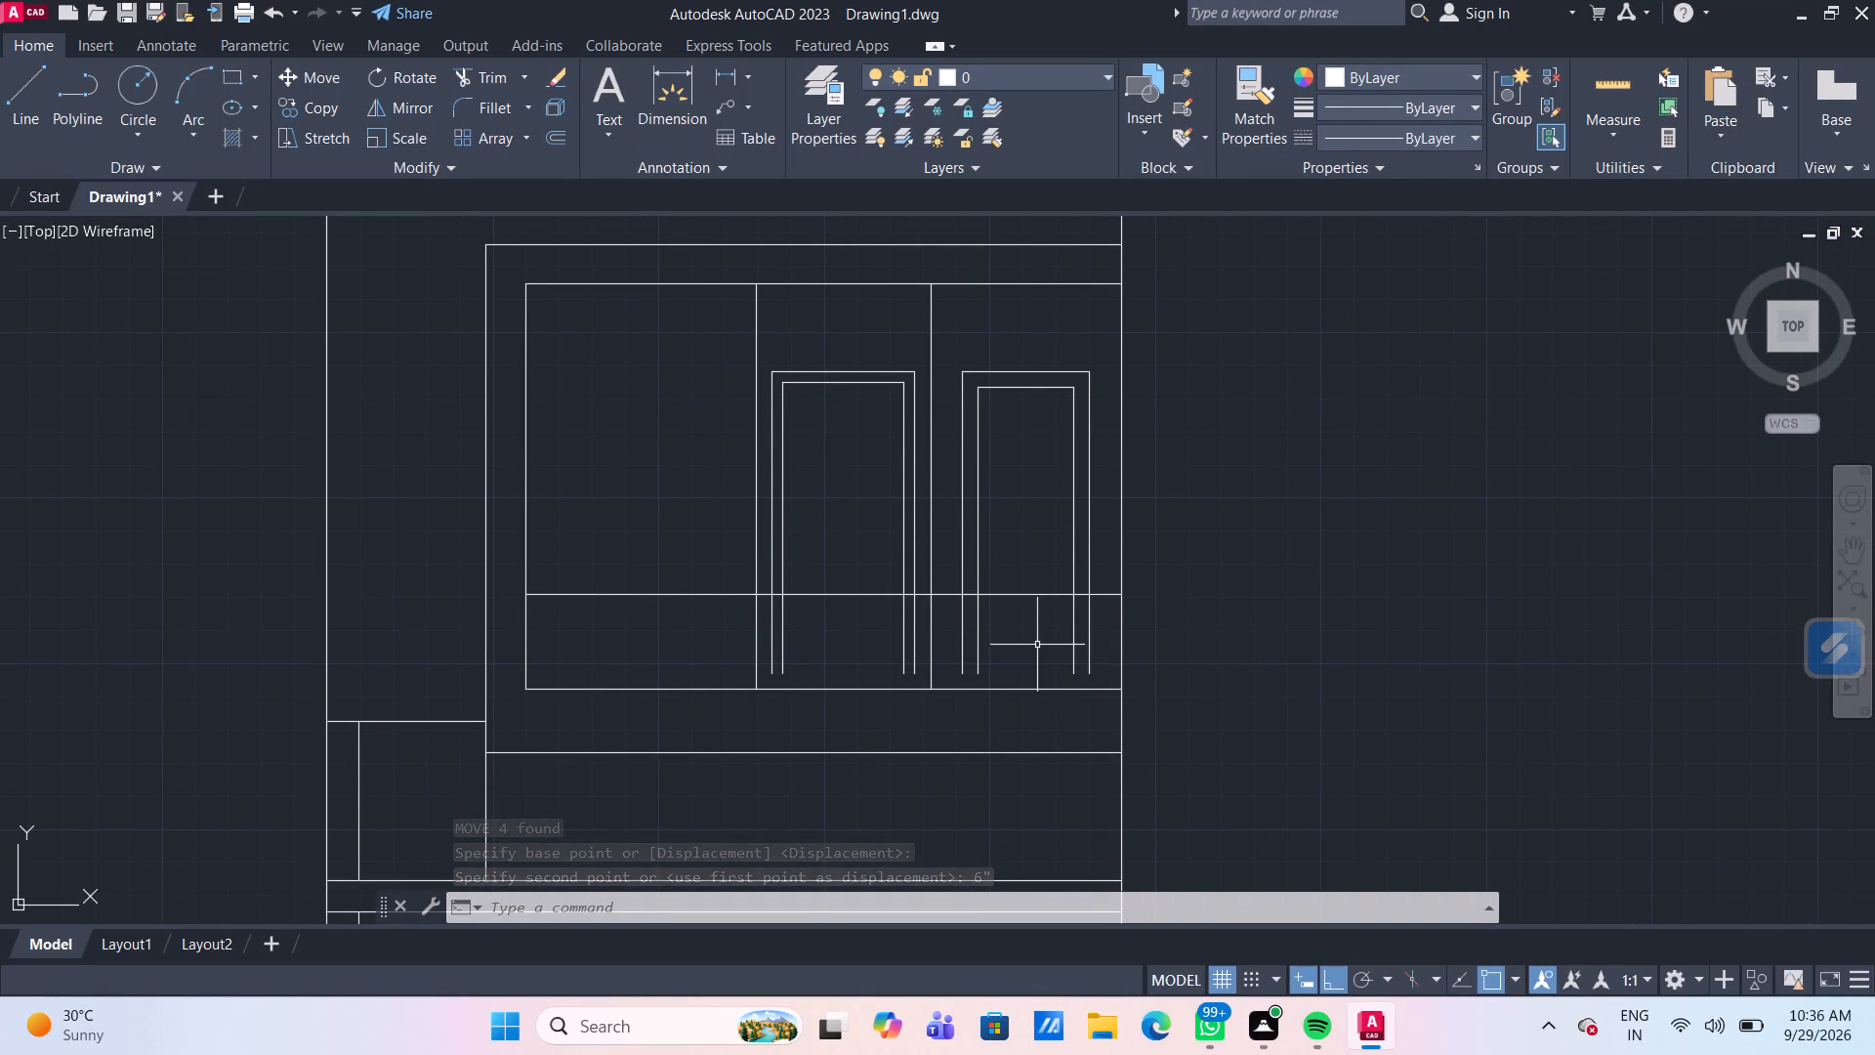
pyautogui.write('TR')
pyautogui.press('Return')
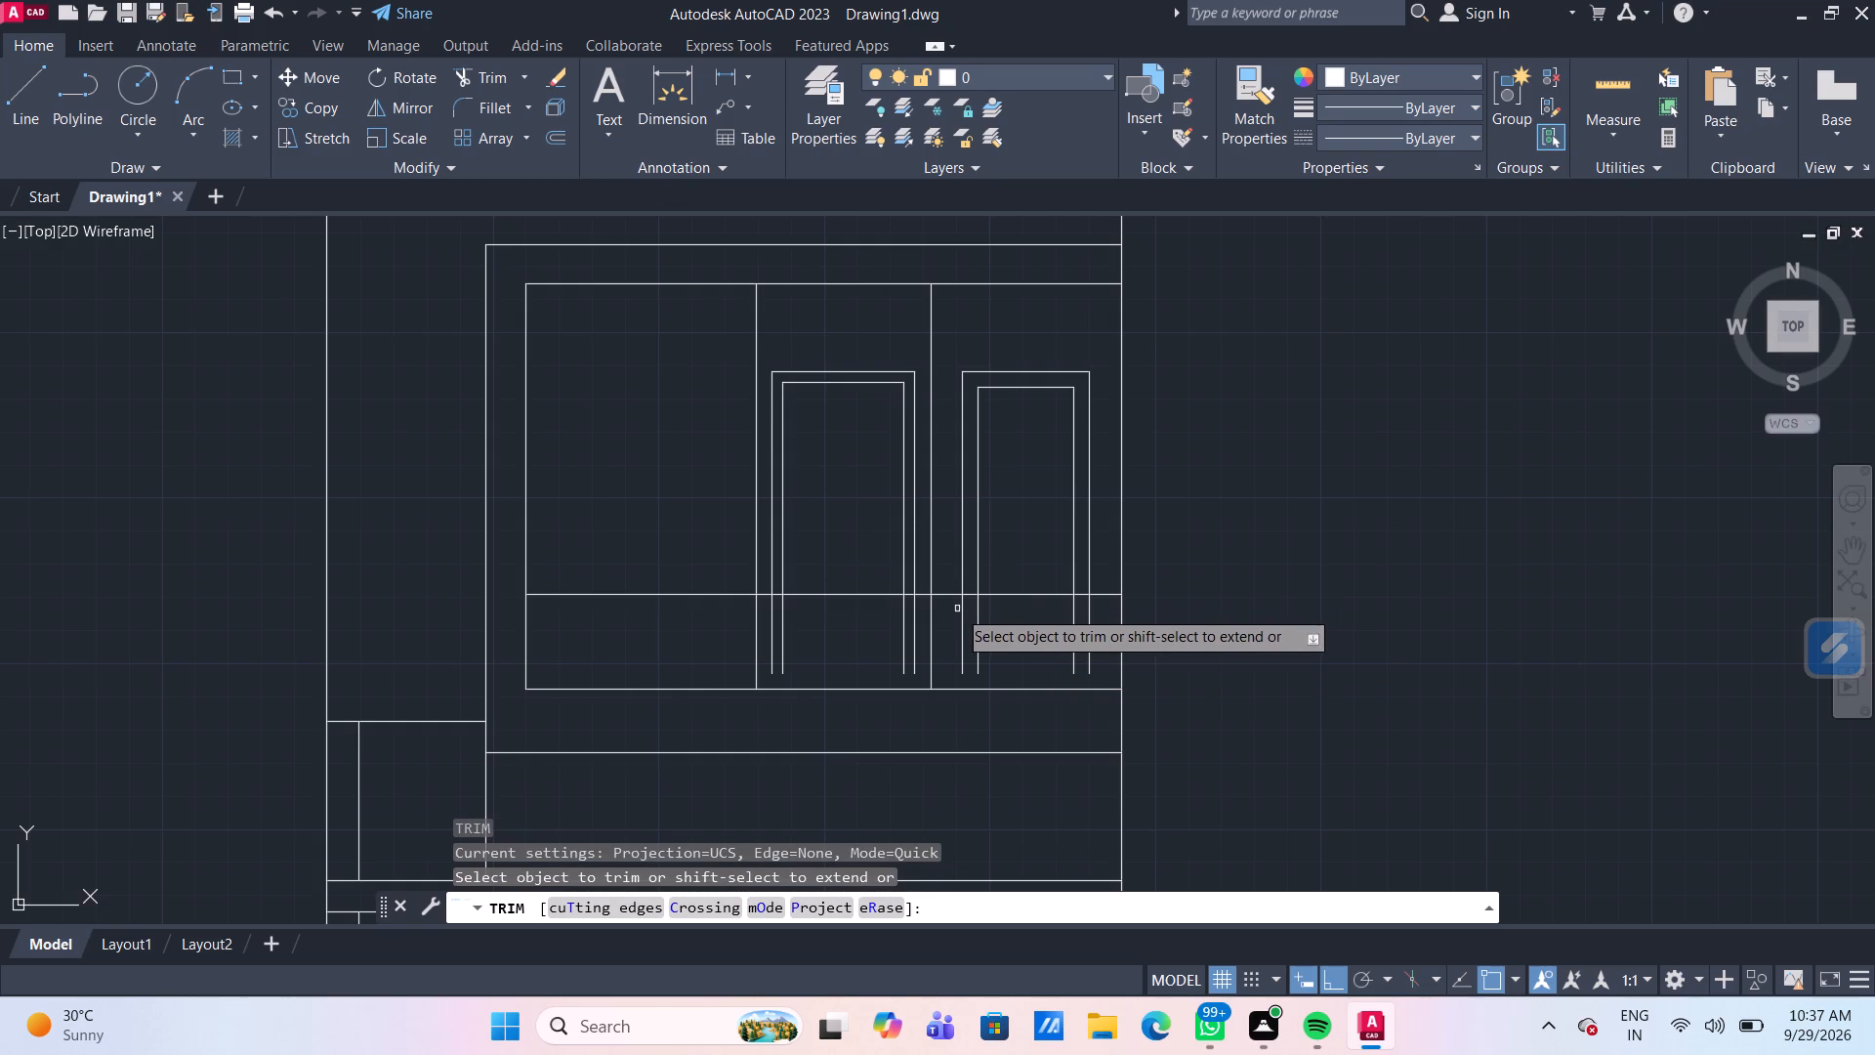
pyautogui.keyDown('shift'); pyautogui.click(956, 627); pyautogui.keyUp('shift')
pyautogui.keyDown('shift'); pyautogui.click(1098, 629); pyautogui.keyUp('shift')
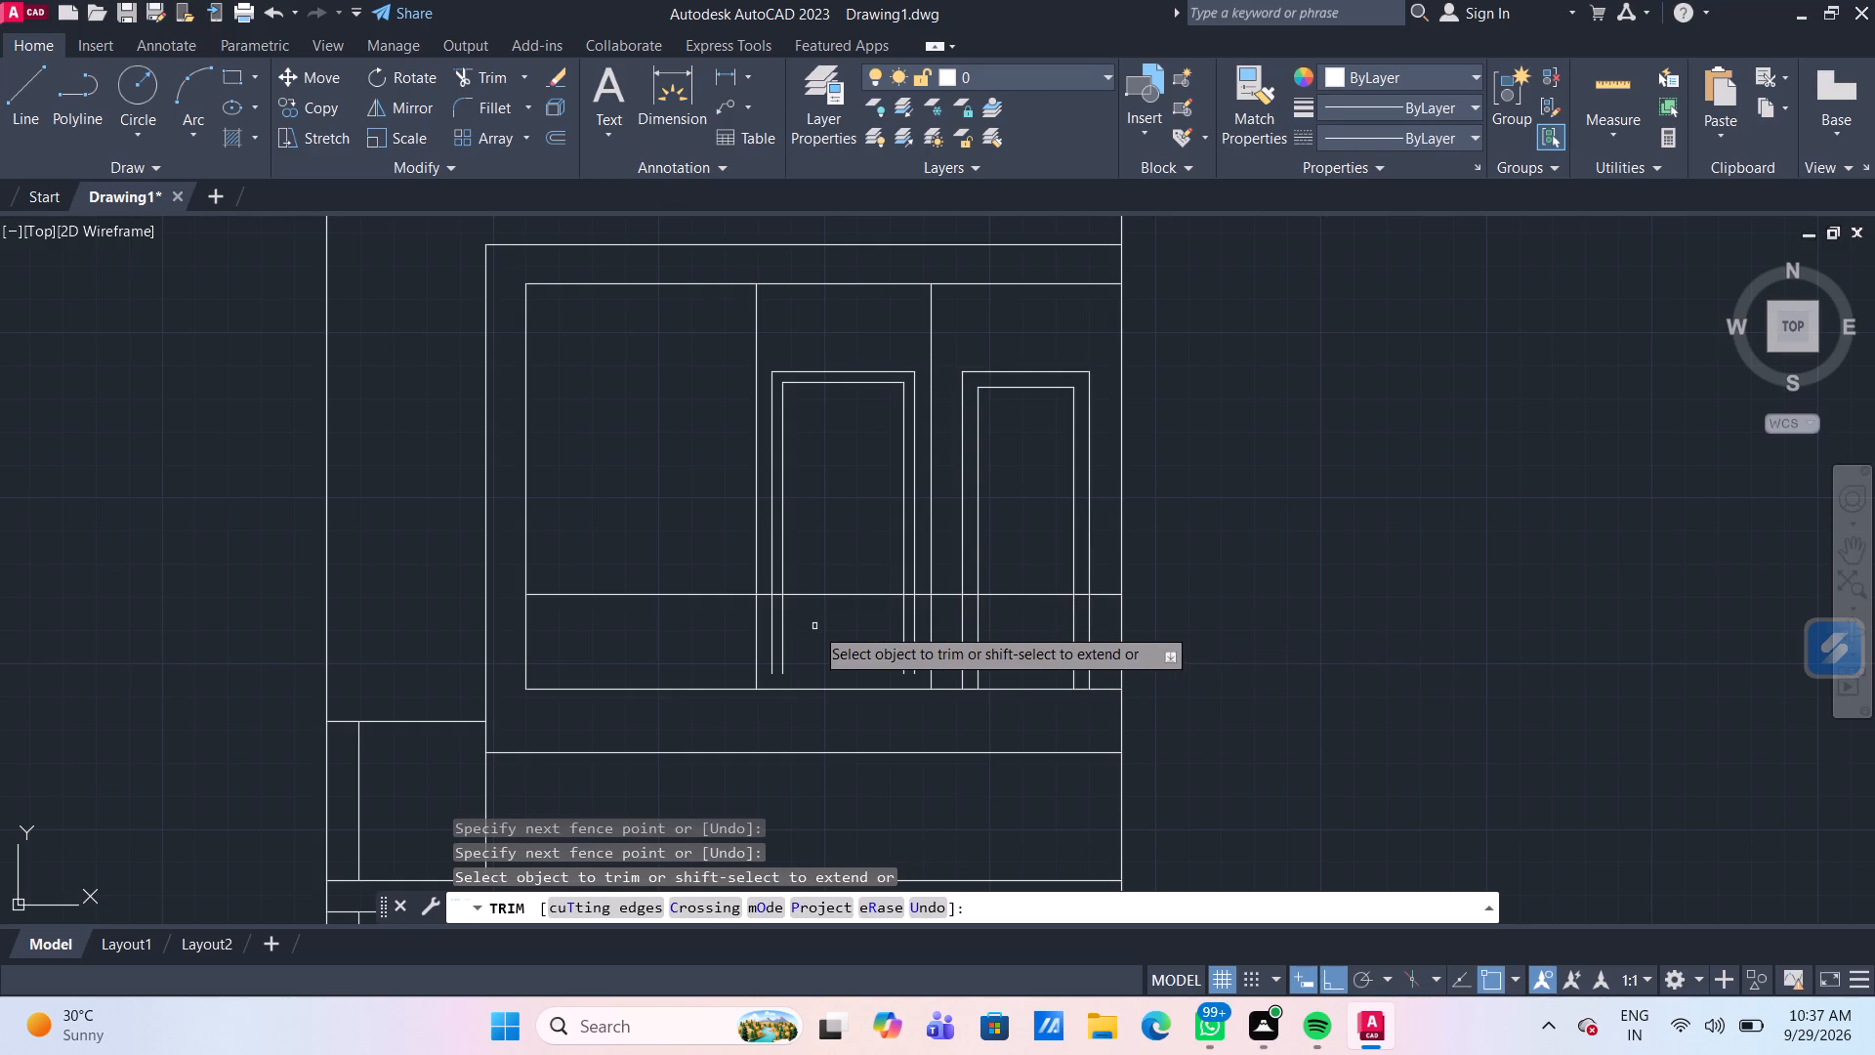
# Trim the middle room's frame legs and the partition between the left and middle rooms below the 3' offset line.
pyautogui.click(766, 621)
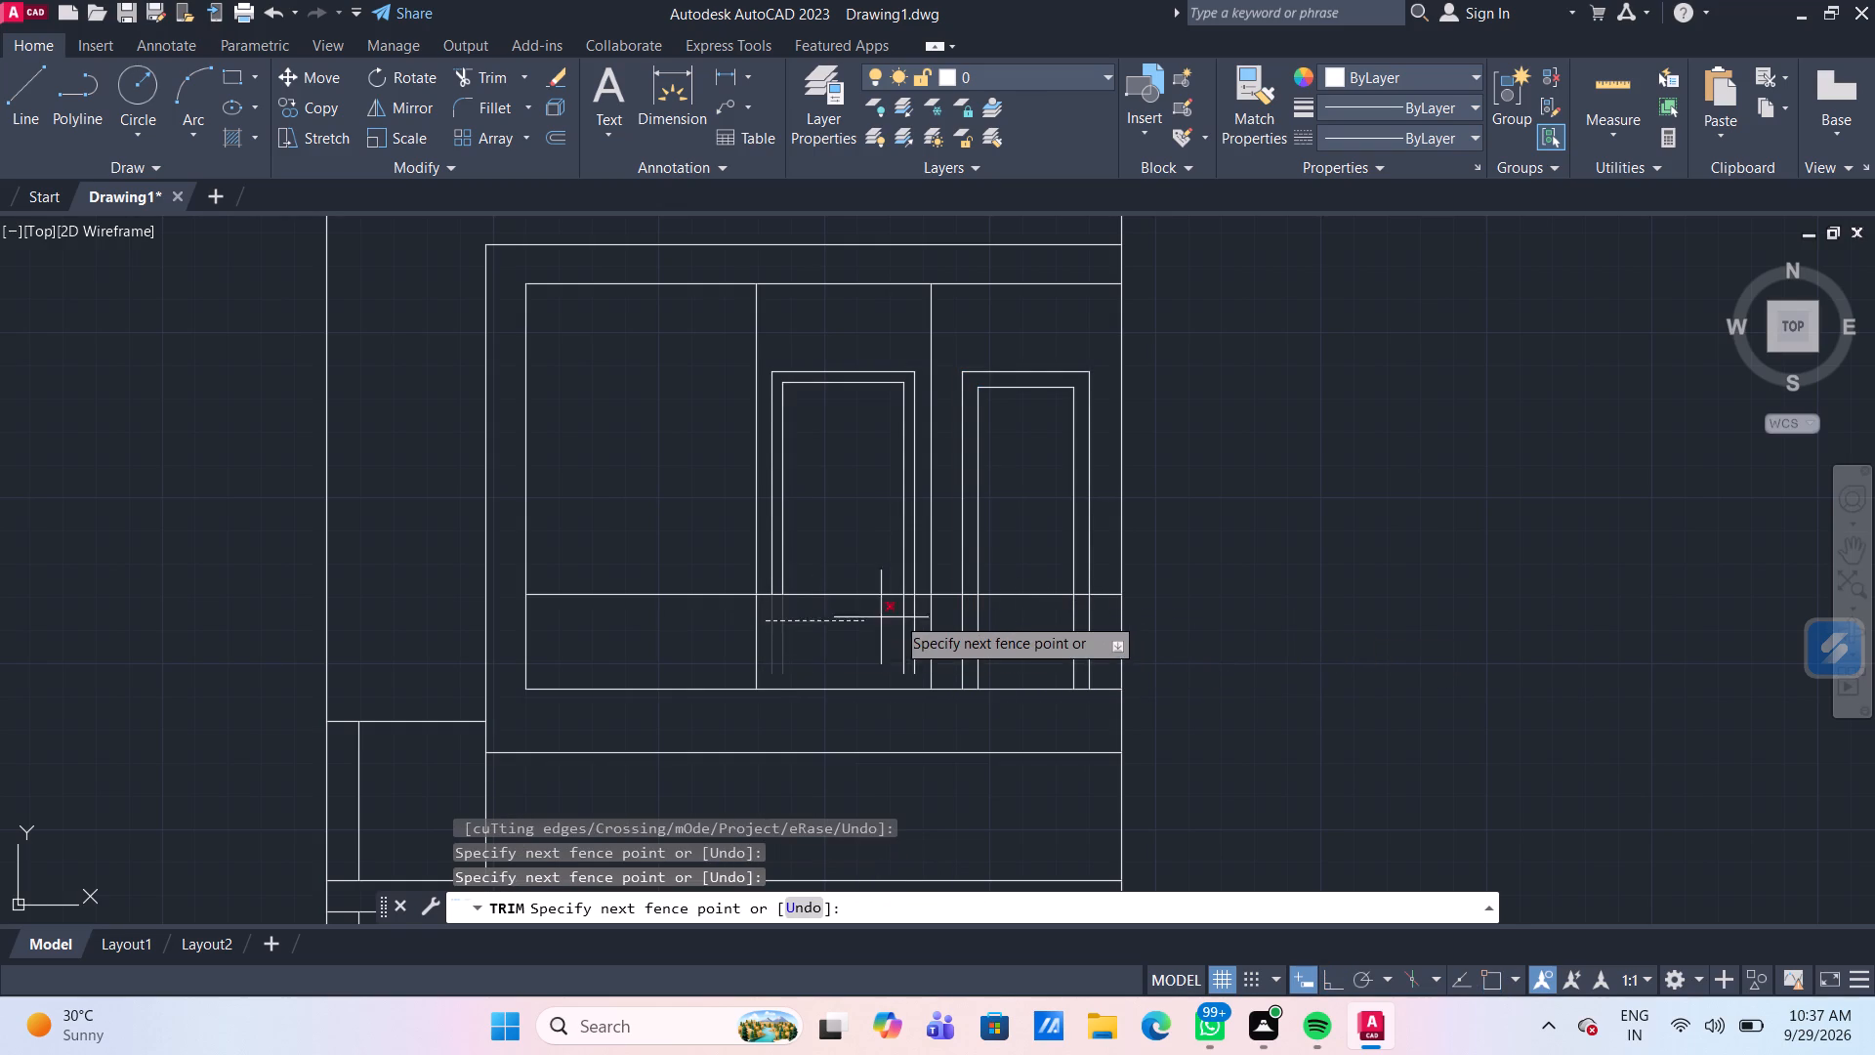
pyautogui.click(920, 629)
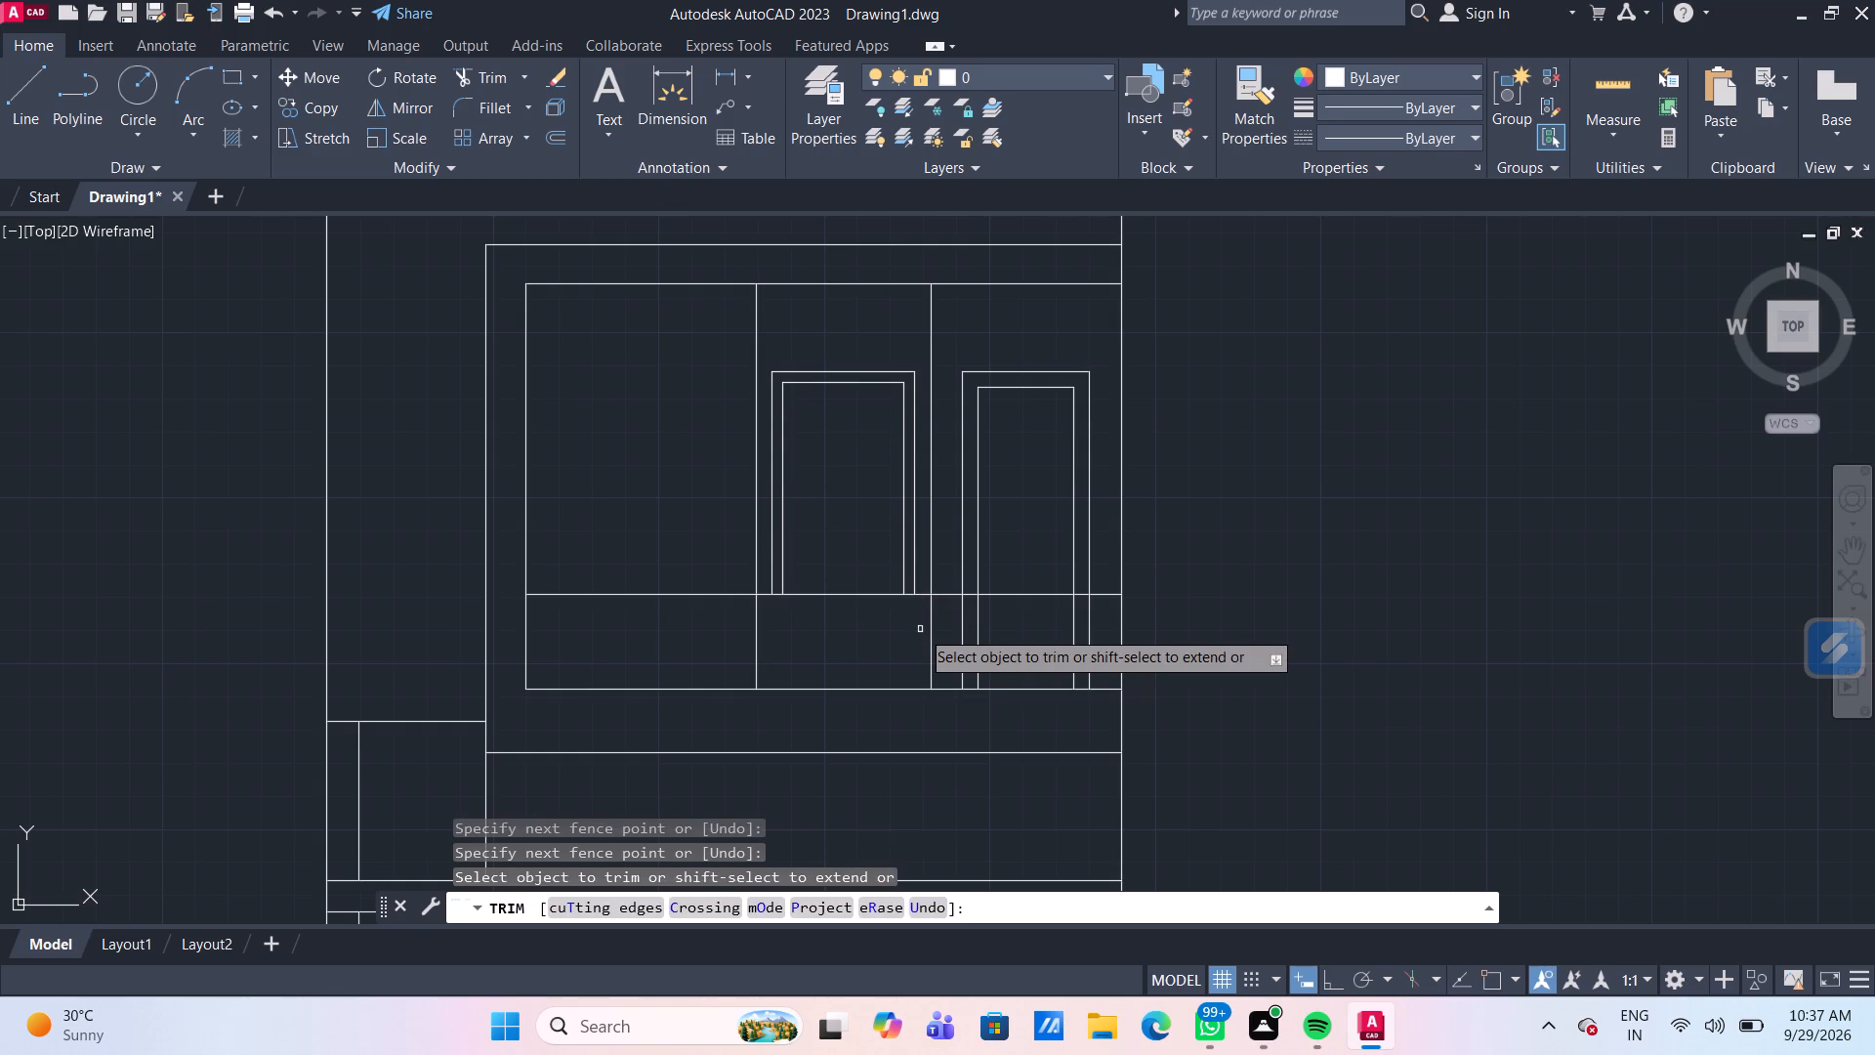
pyautogui.click(721, 654)
pyautogui.click(829, 645)
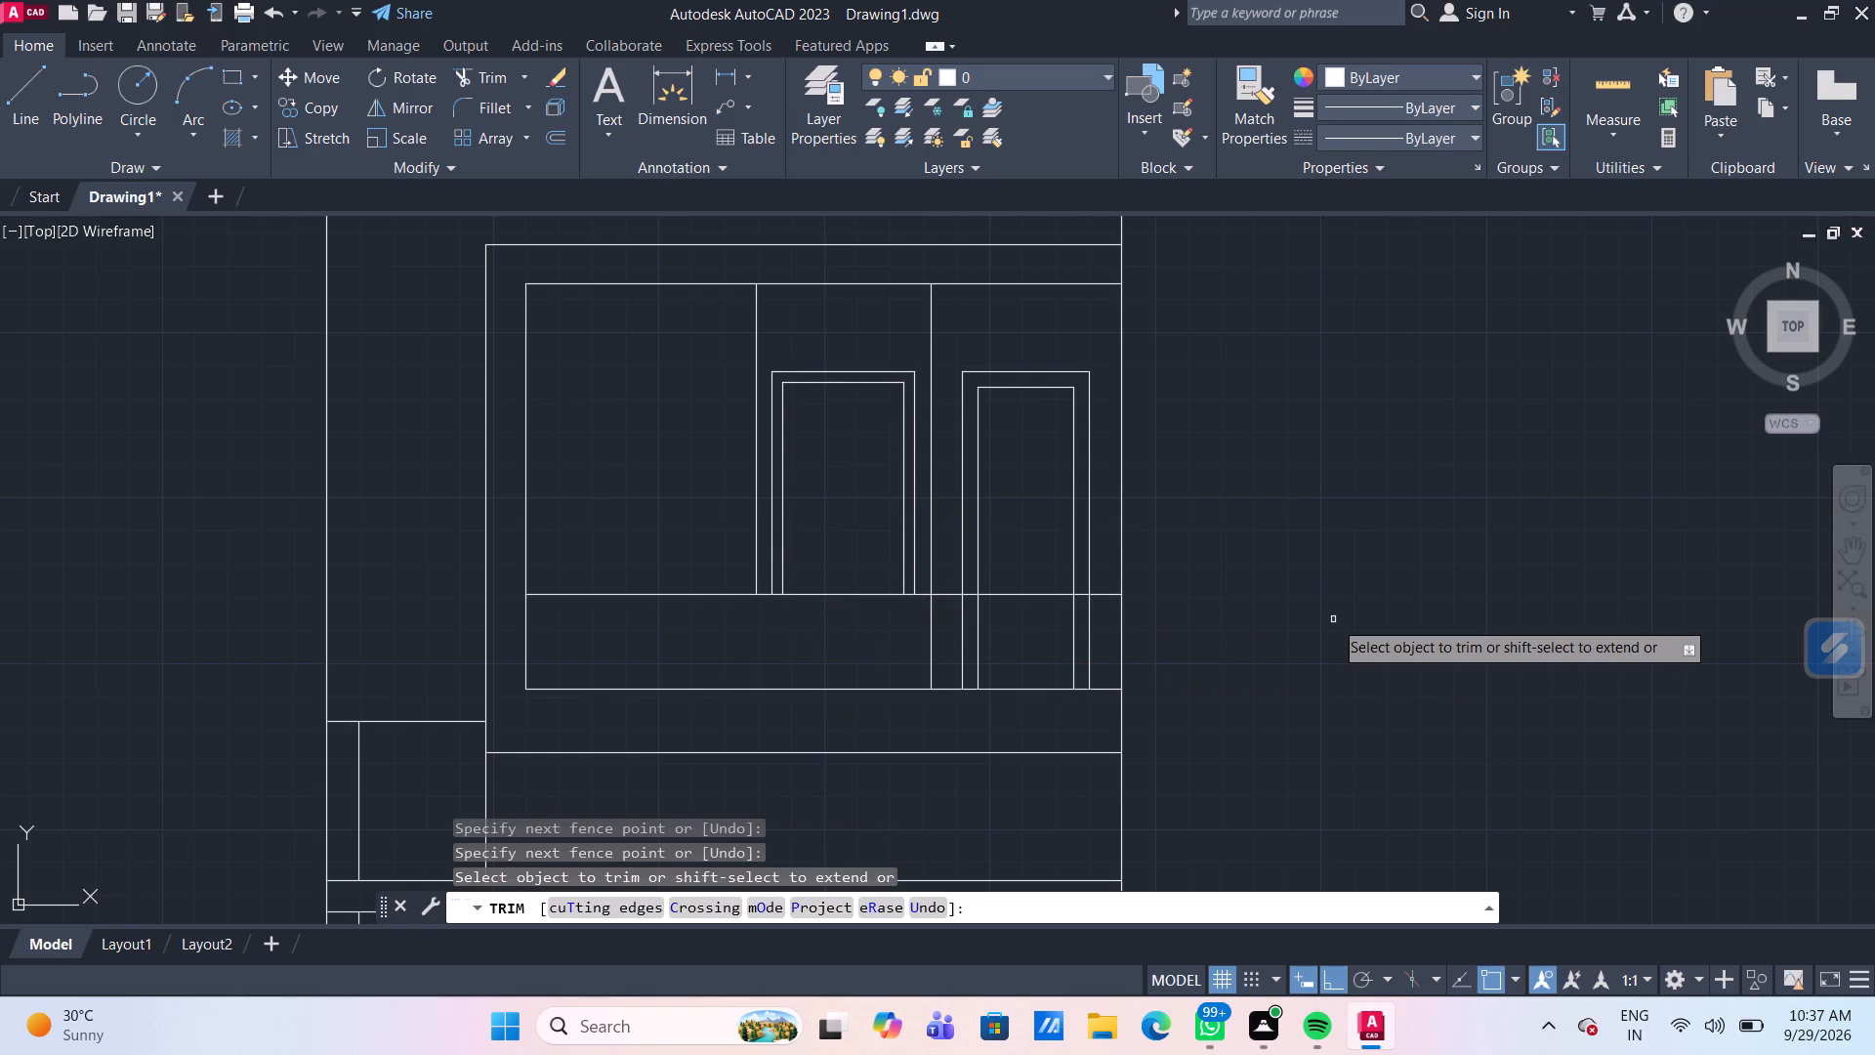
pyautogui.press('Escape')
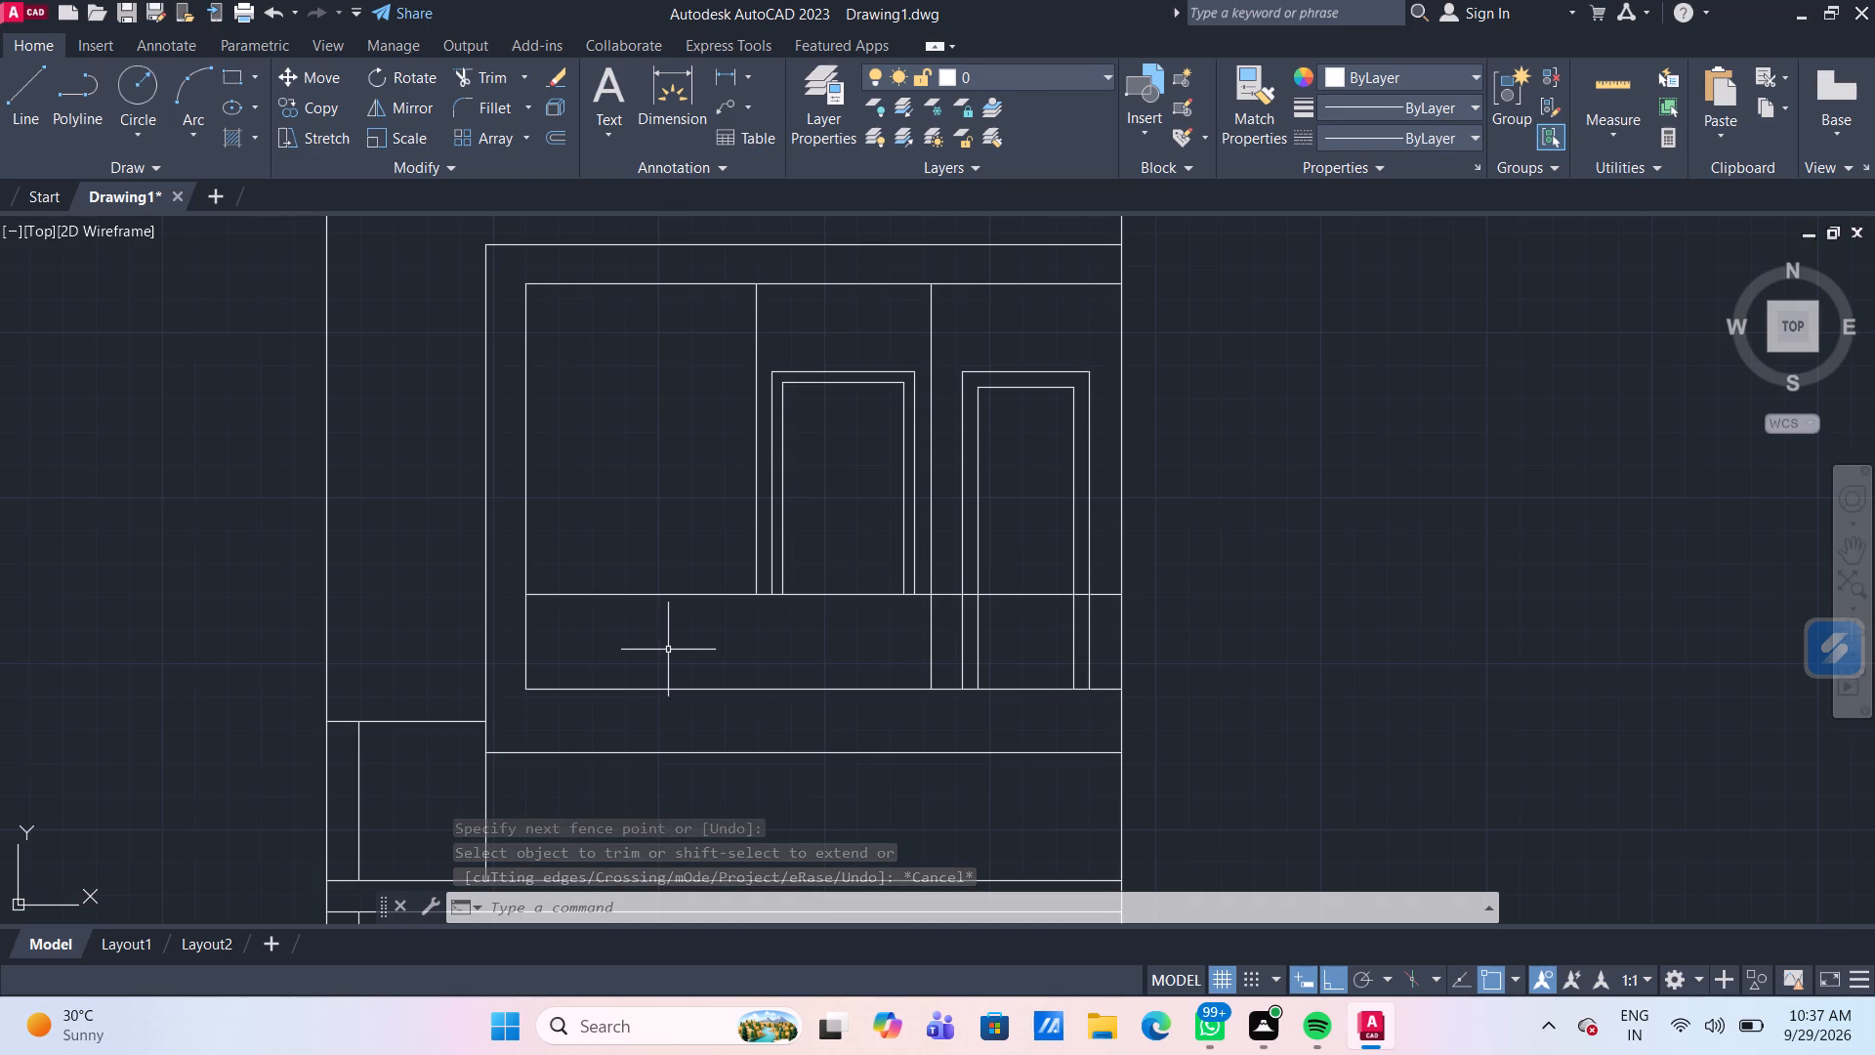
# Measure the strip between the 3' offset line and the bottom line of the left and middle upper rooms.
pyautogui.click(1615, 80)
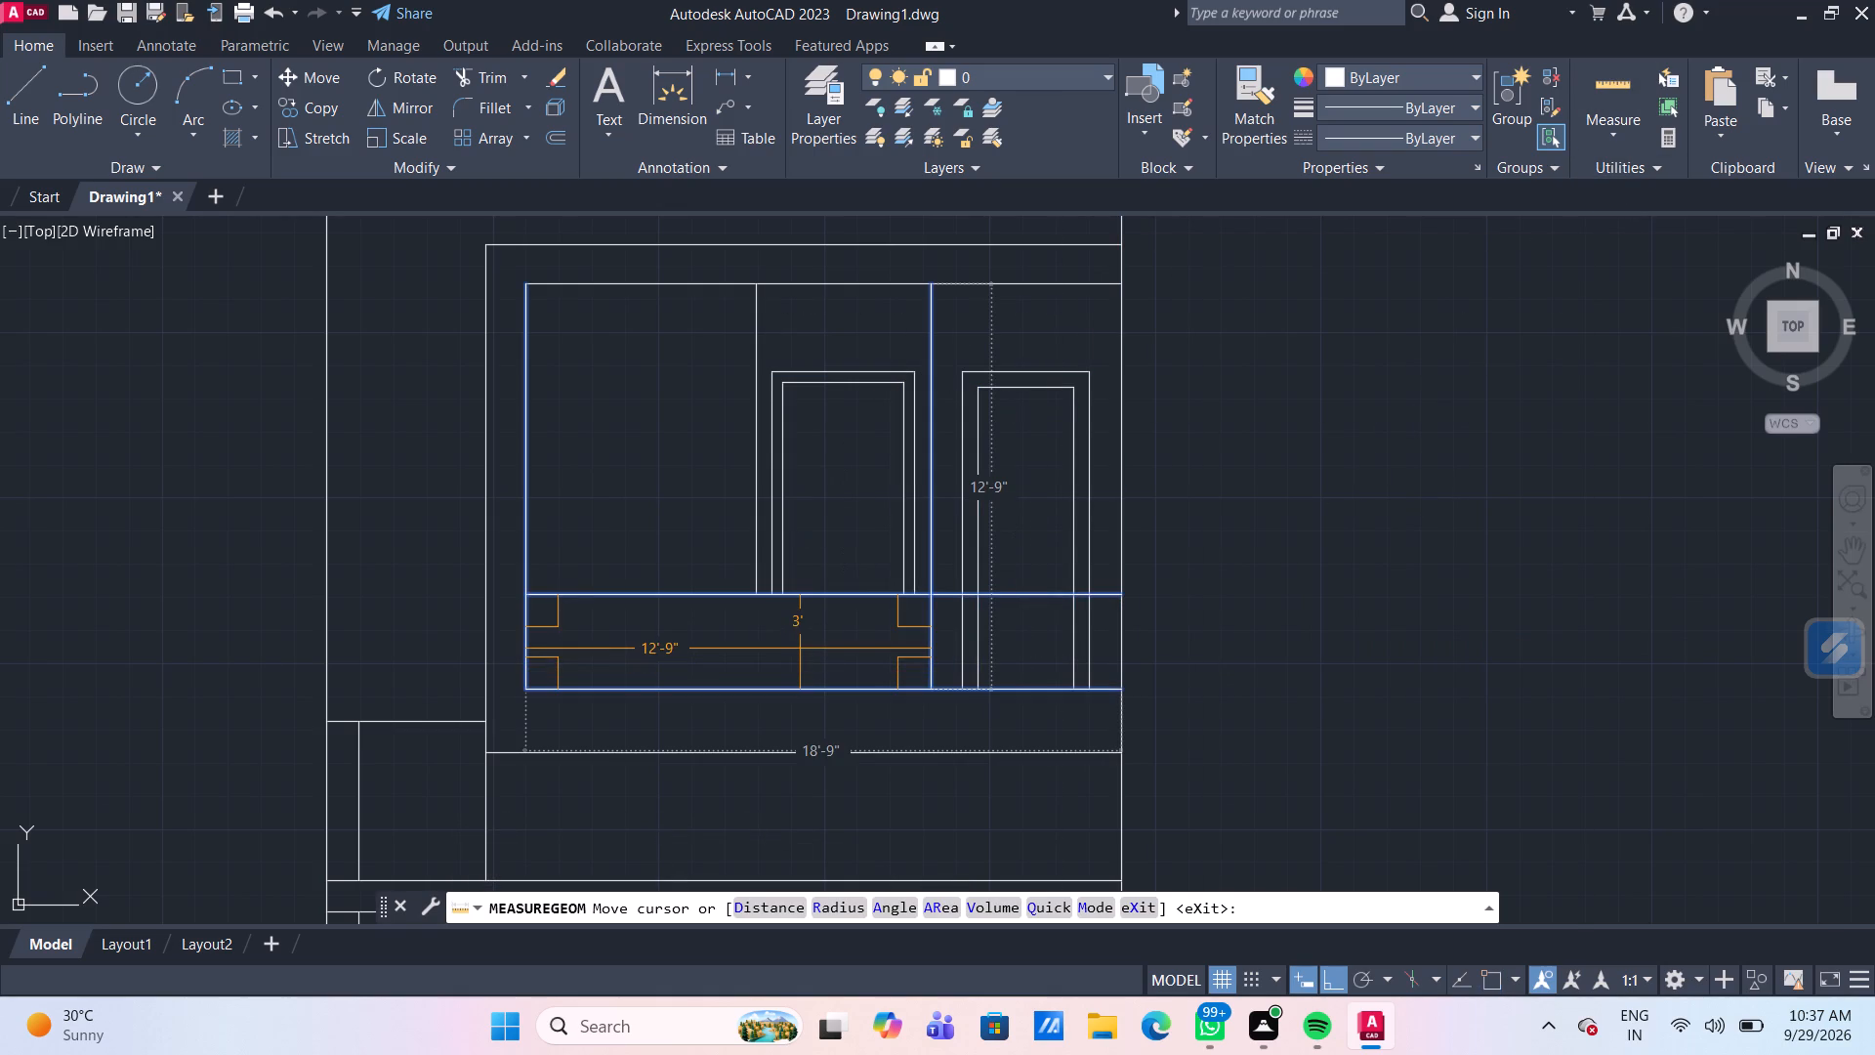
pyautogui.press('Escape')
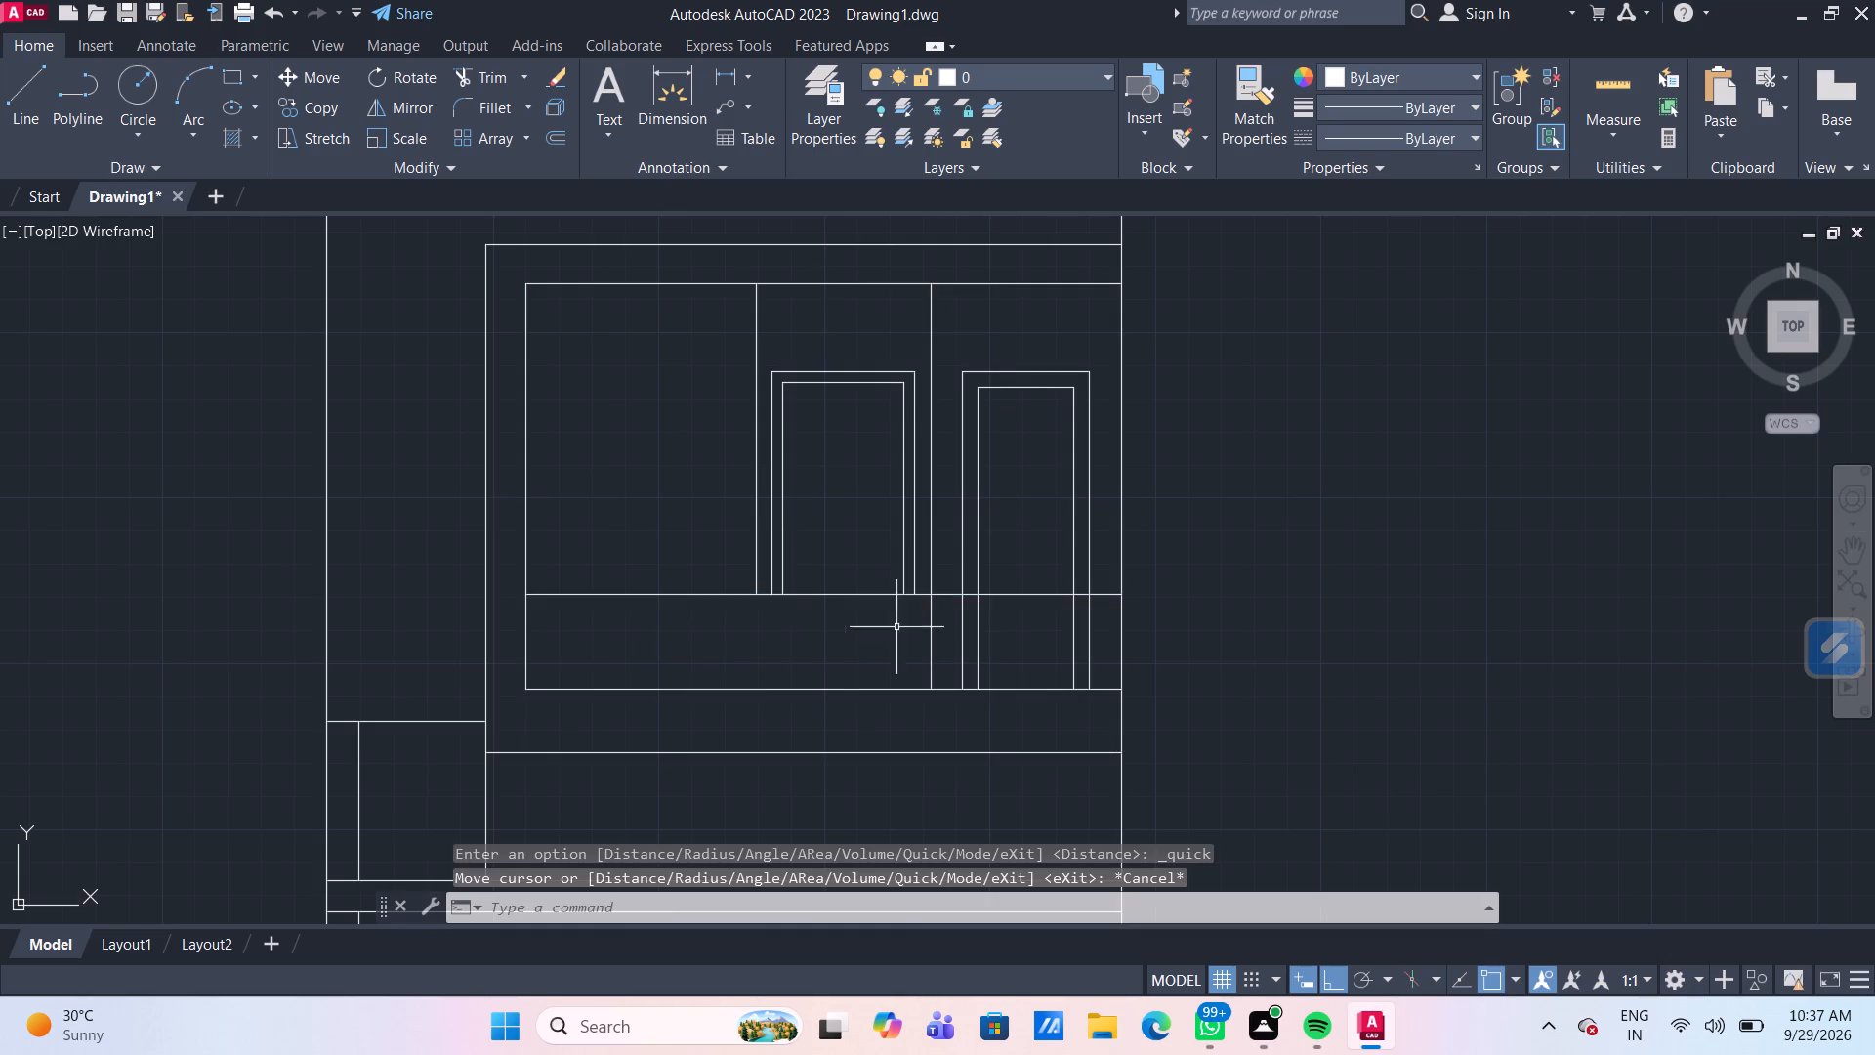
# Draw three vertical lines from the 3' offset line to the bottom line, two beneath the middle room's frame and one beneath the left room.
pyautogui.click(10, 99)
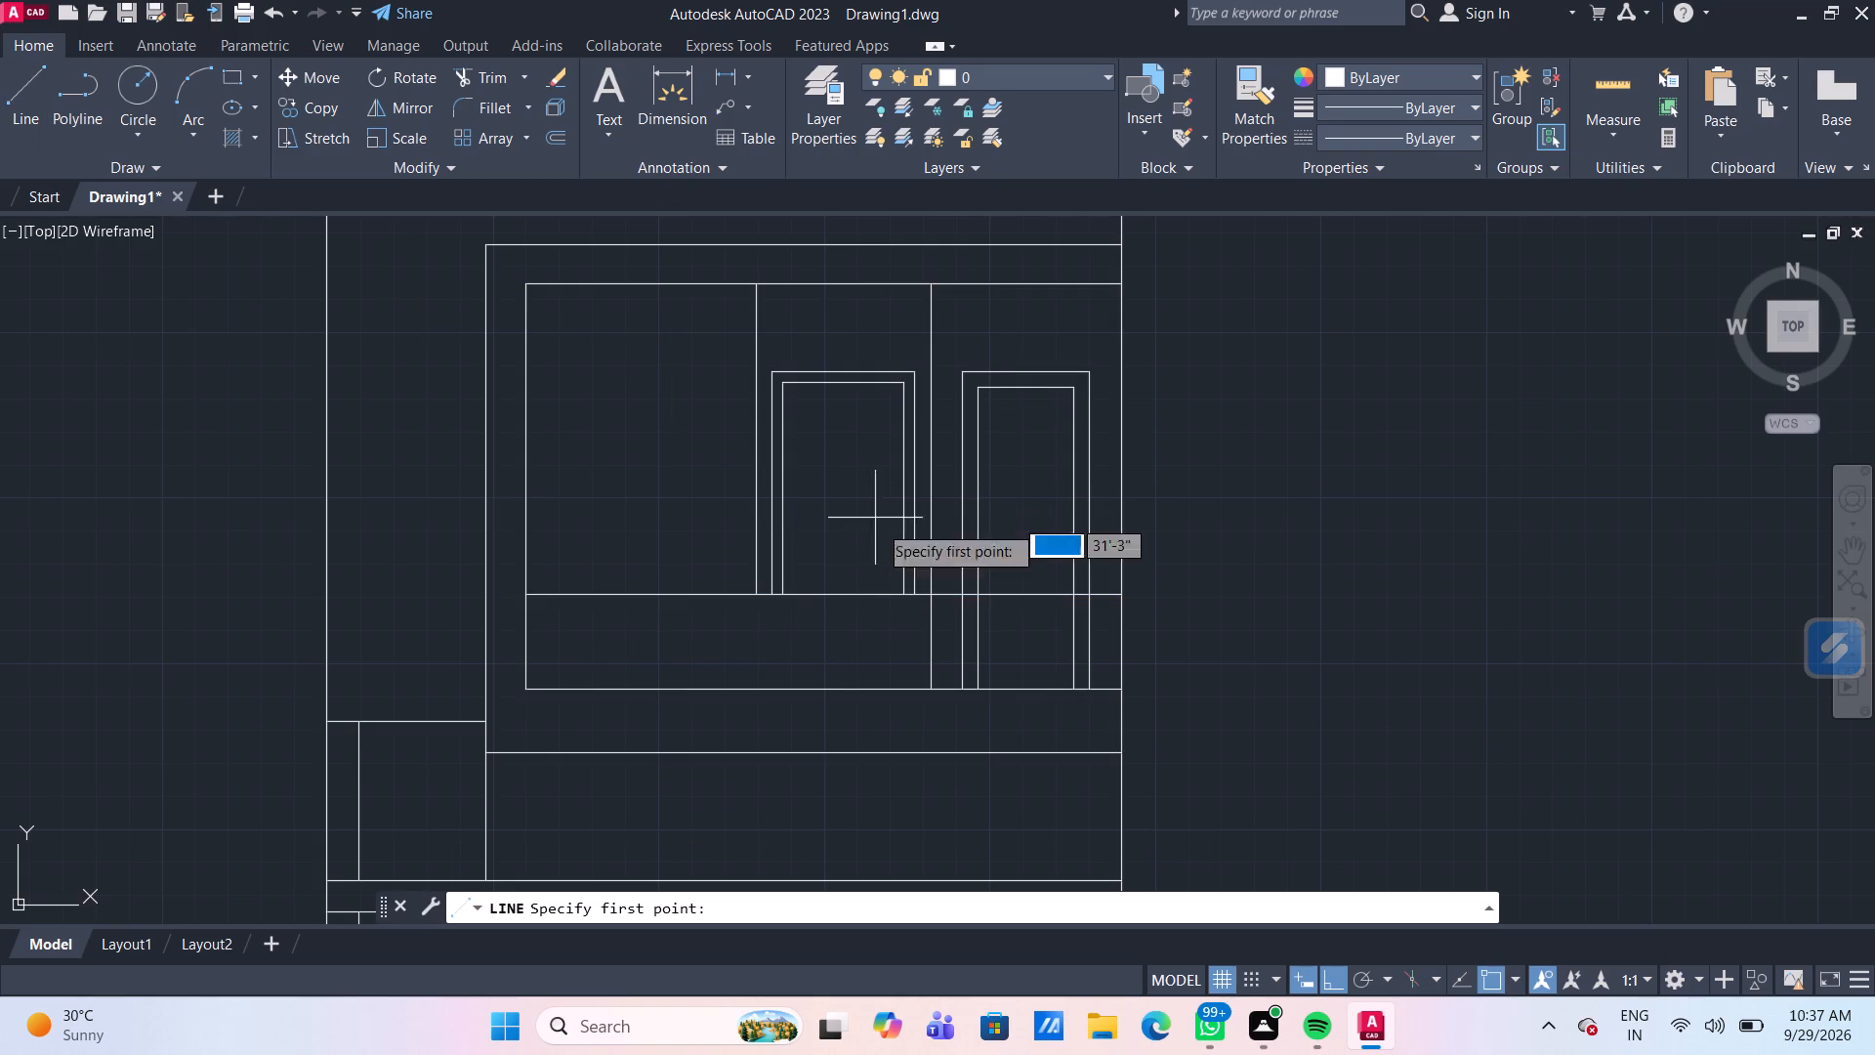
pyautogui.click(881, 596)
pyautogui.click(879, 690)
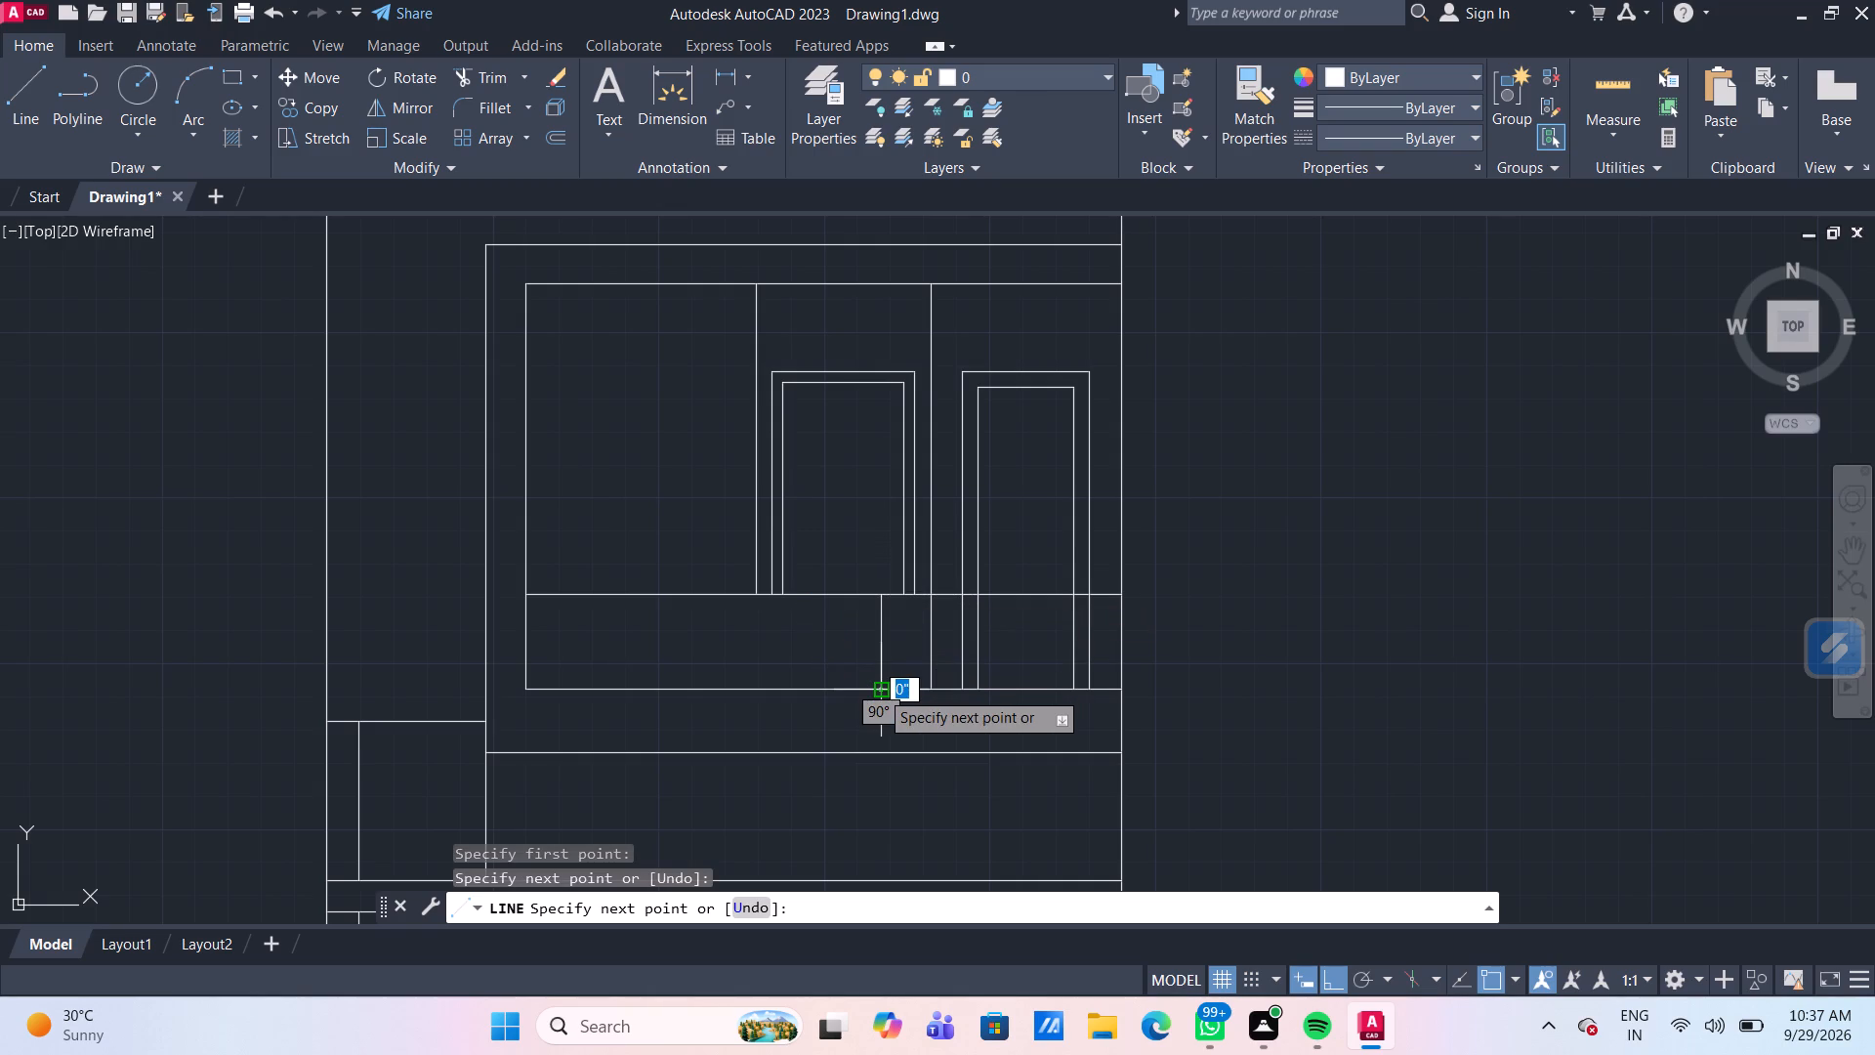
pyautogui.press('Return')
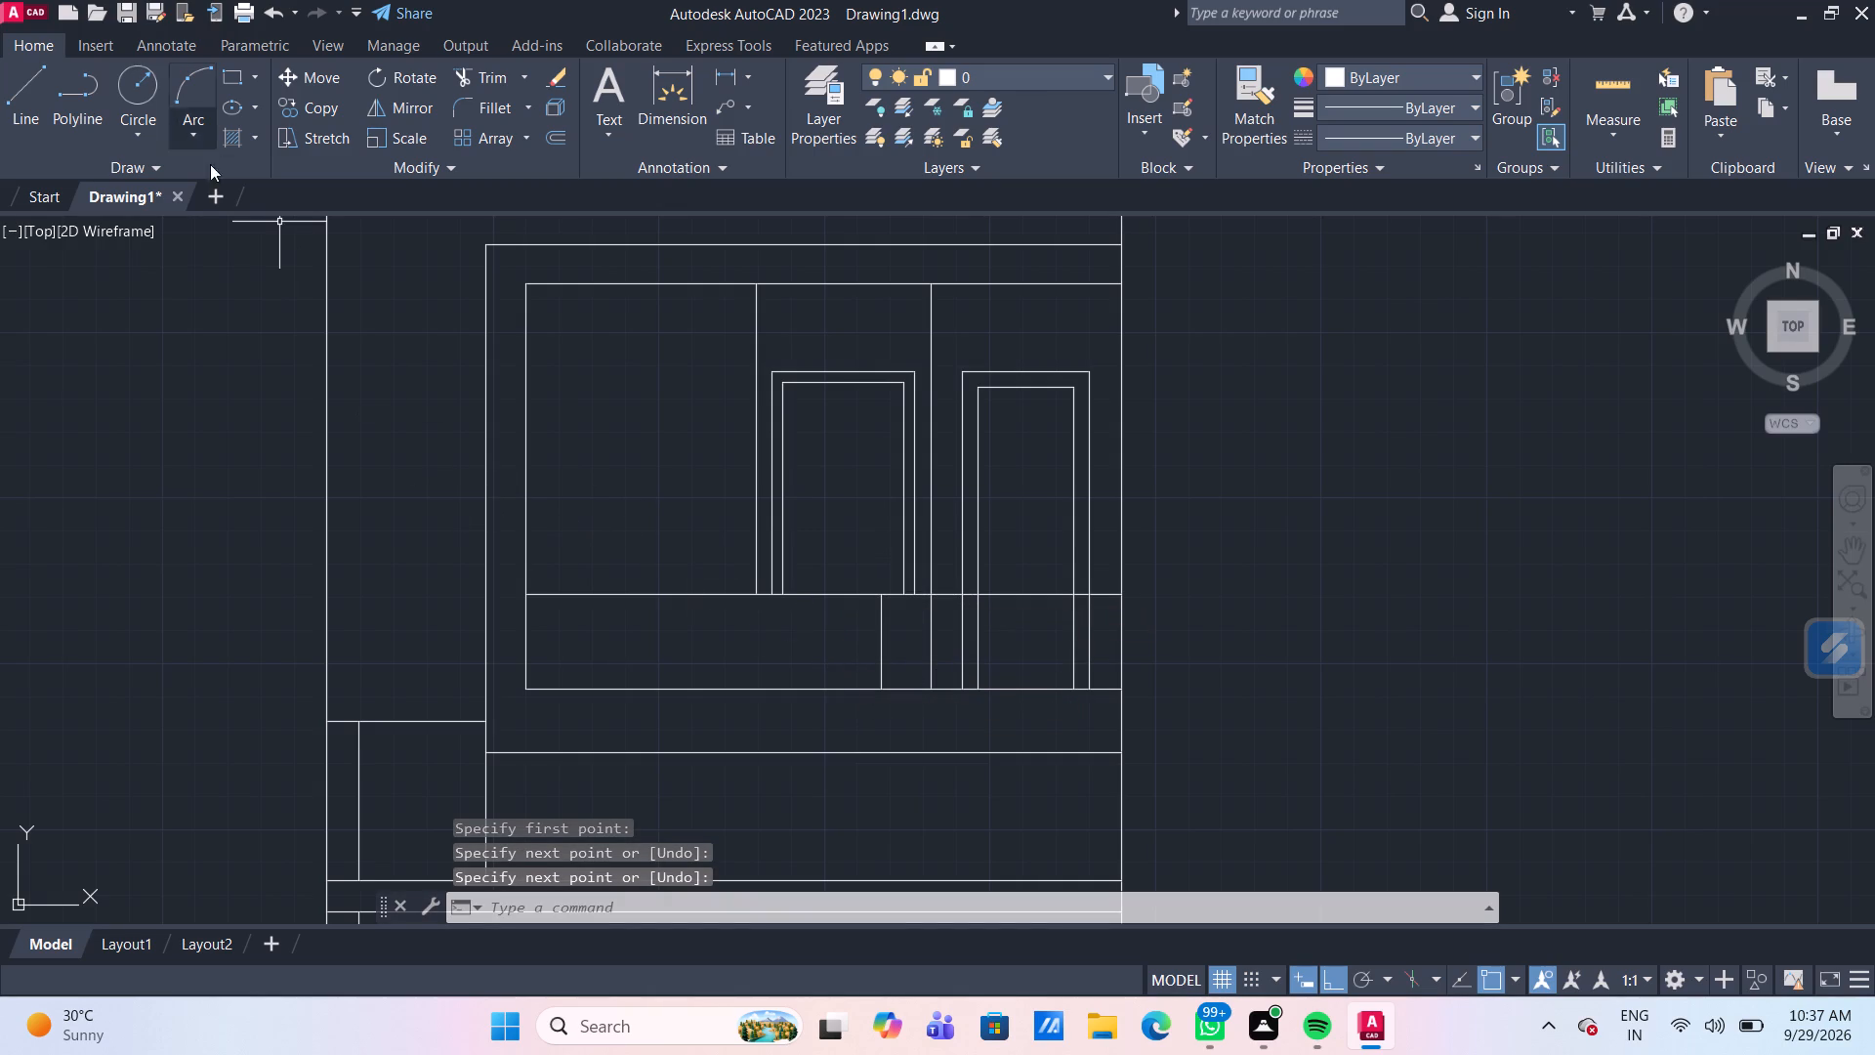
pyautogui.press('l')
pyautogui.press('Return')
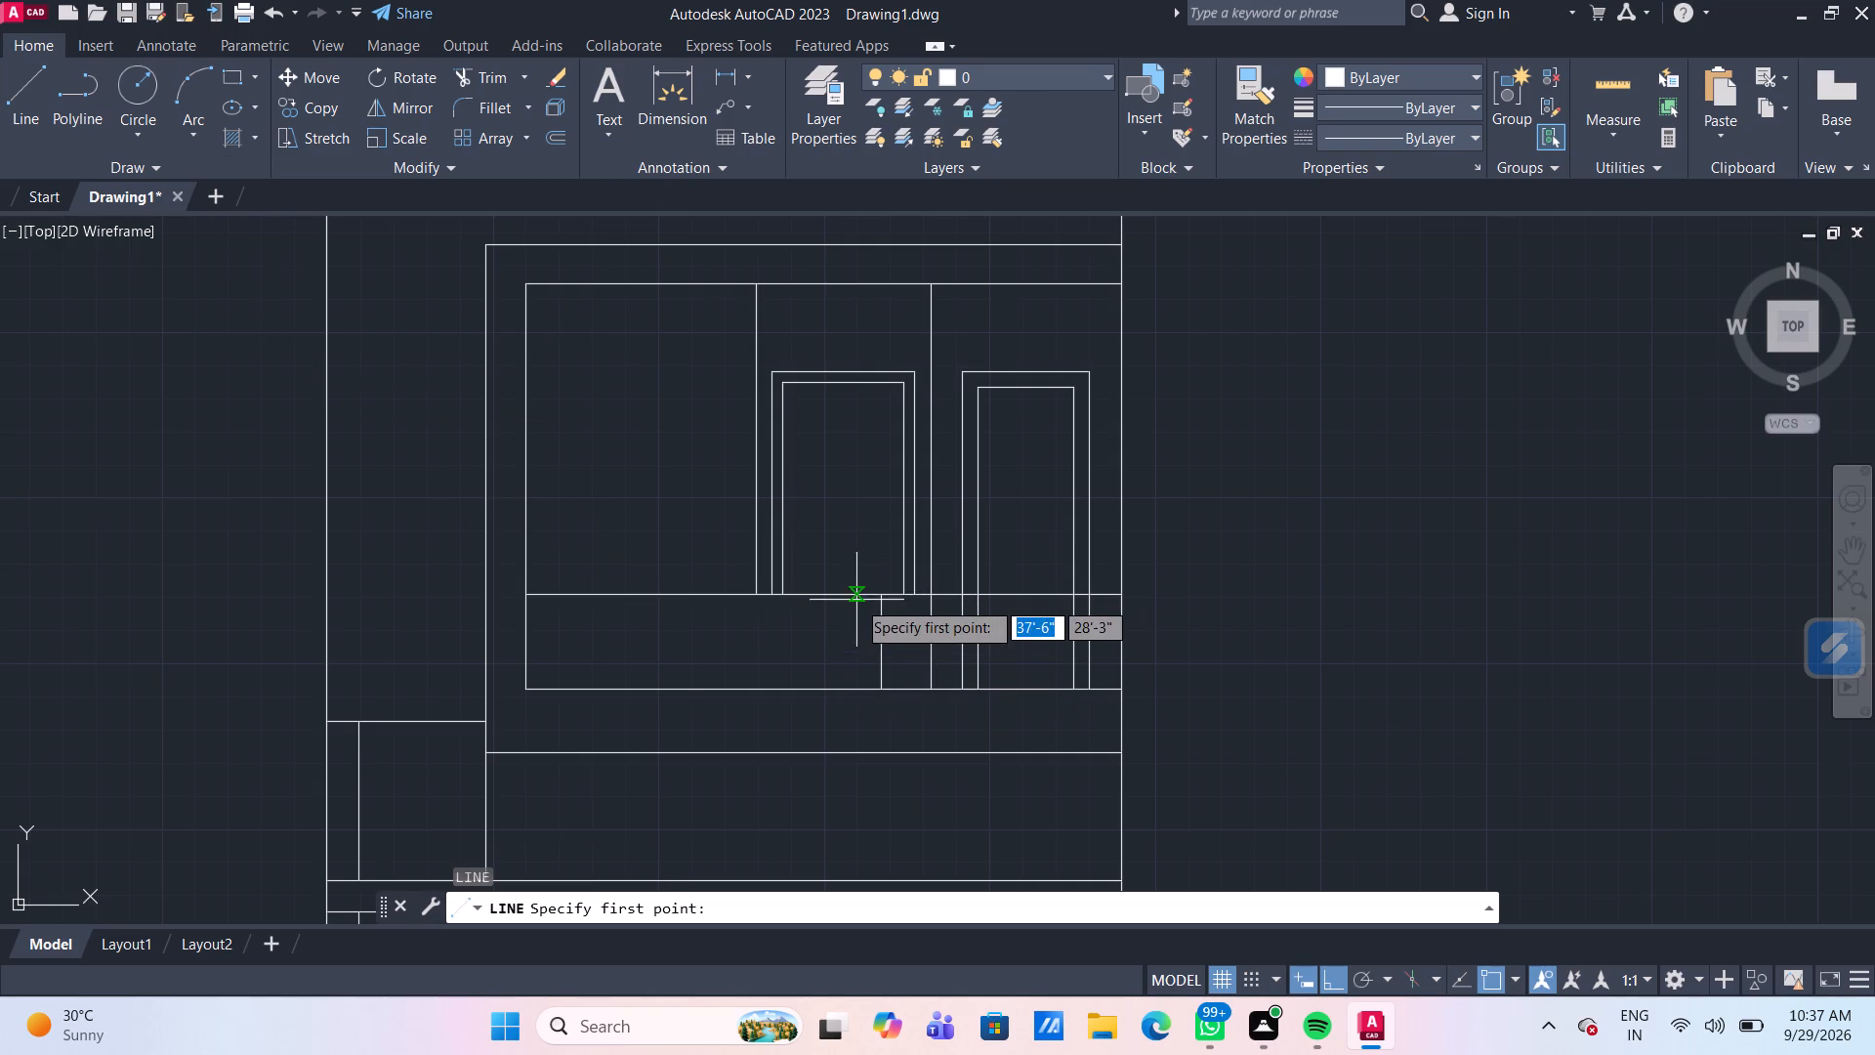
pyautogui.click(798, 596)
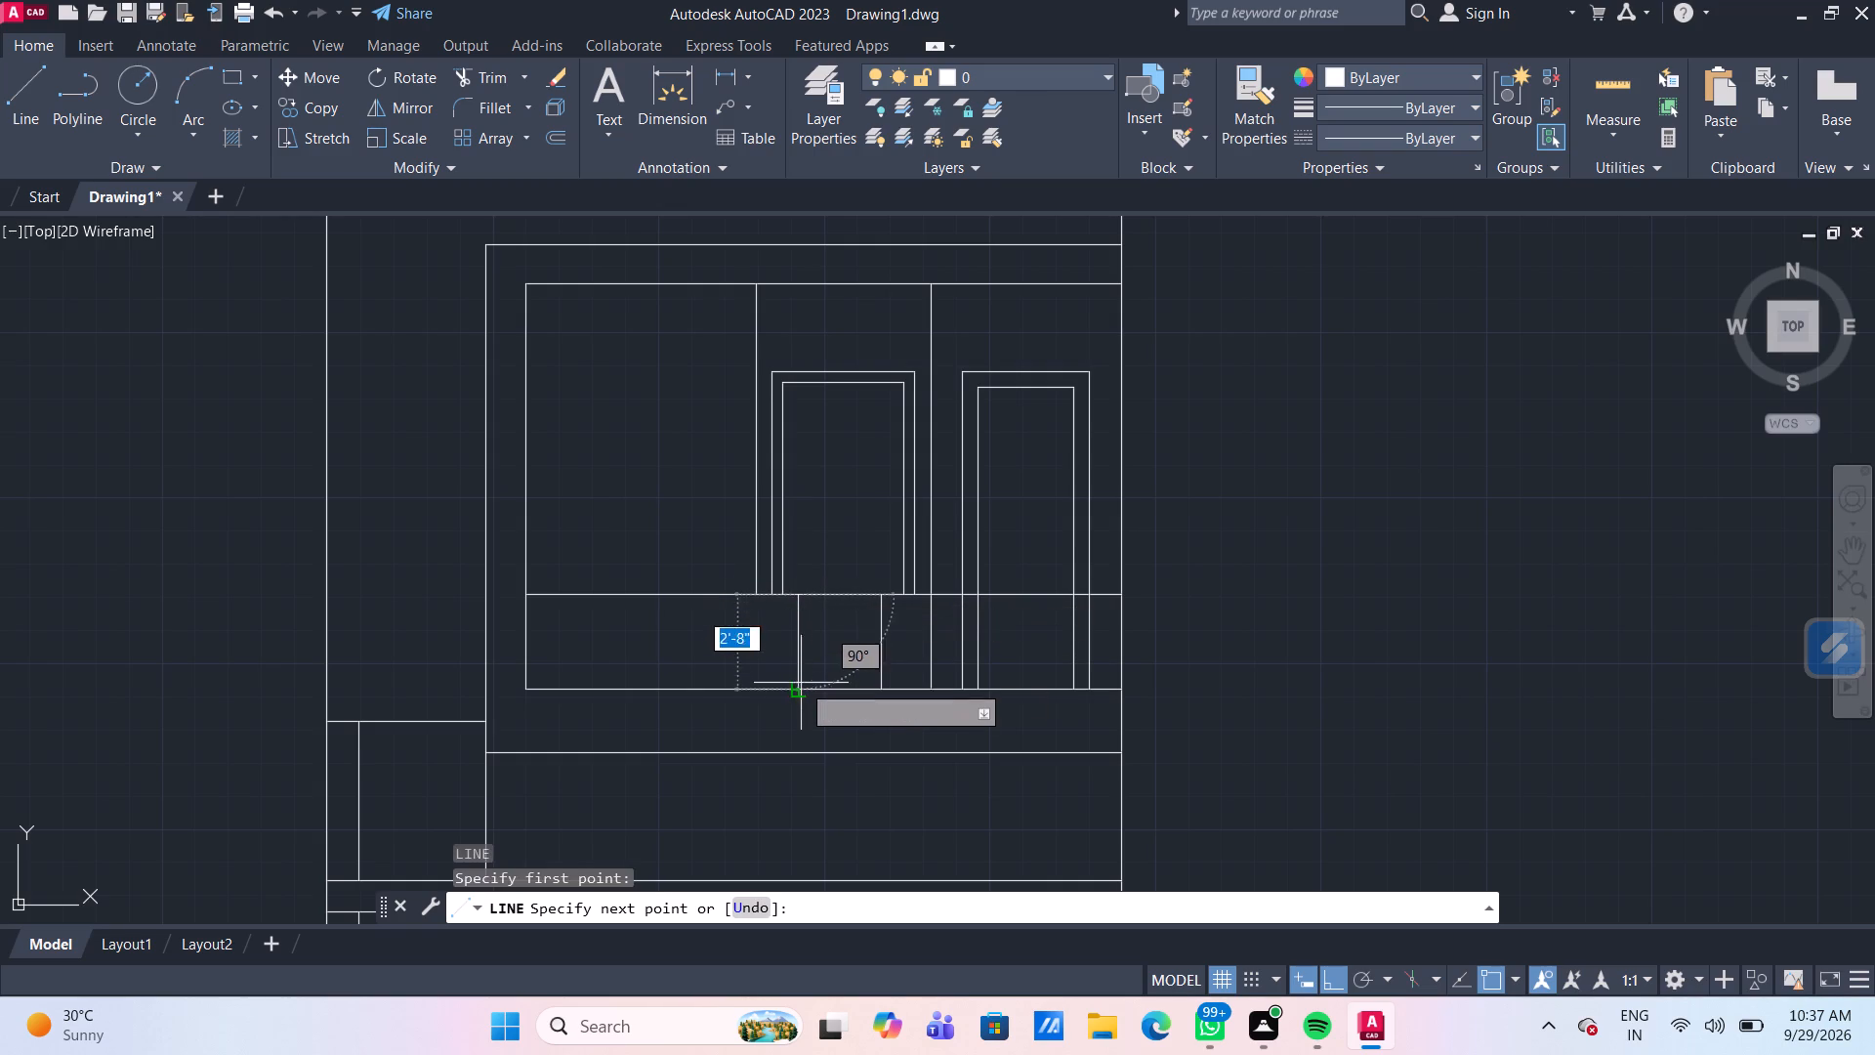
pyautogui.click(796, 693)
pyautogui.press('Return')
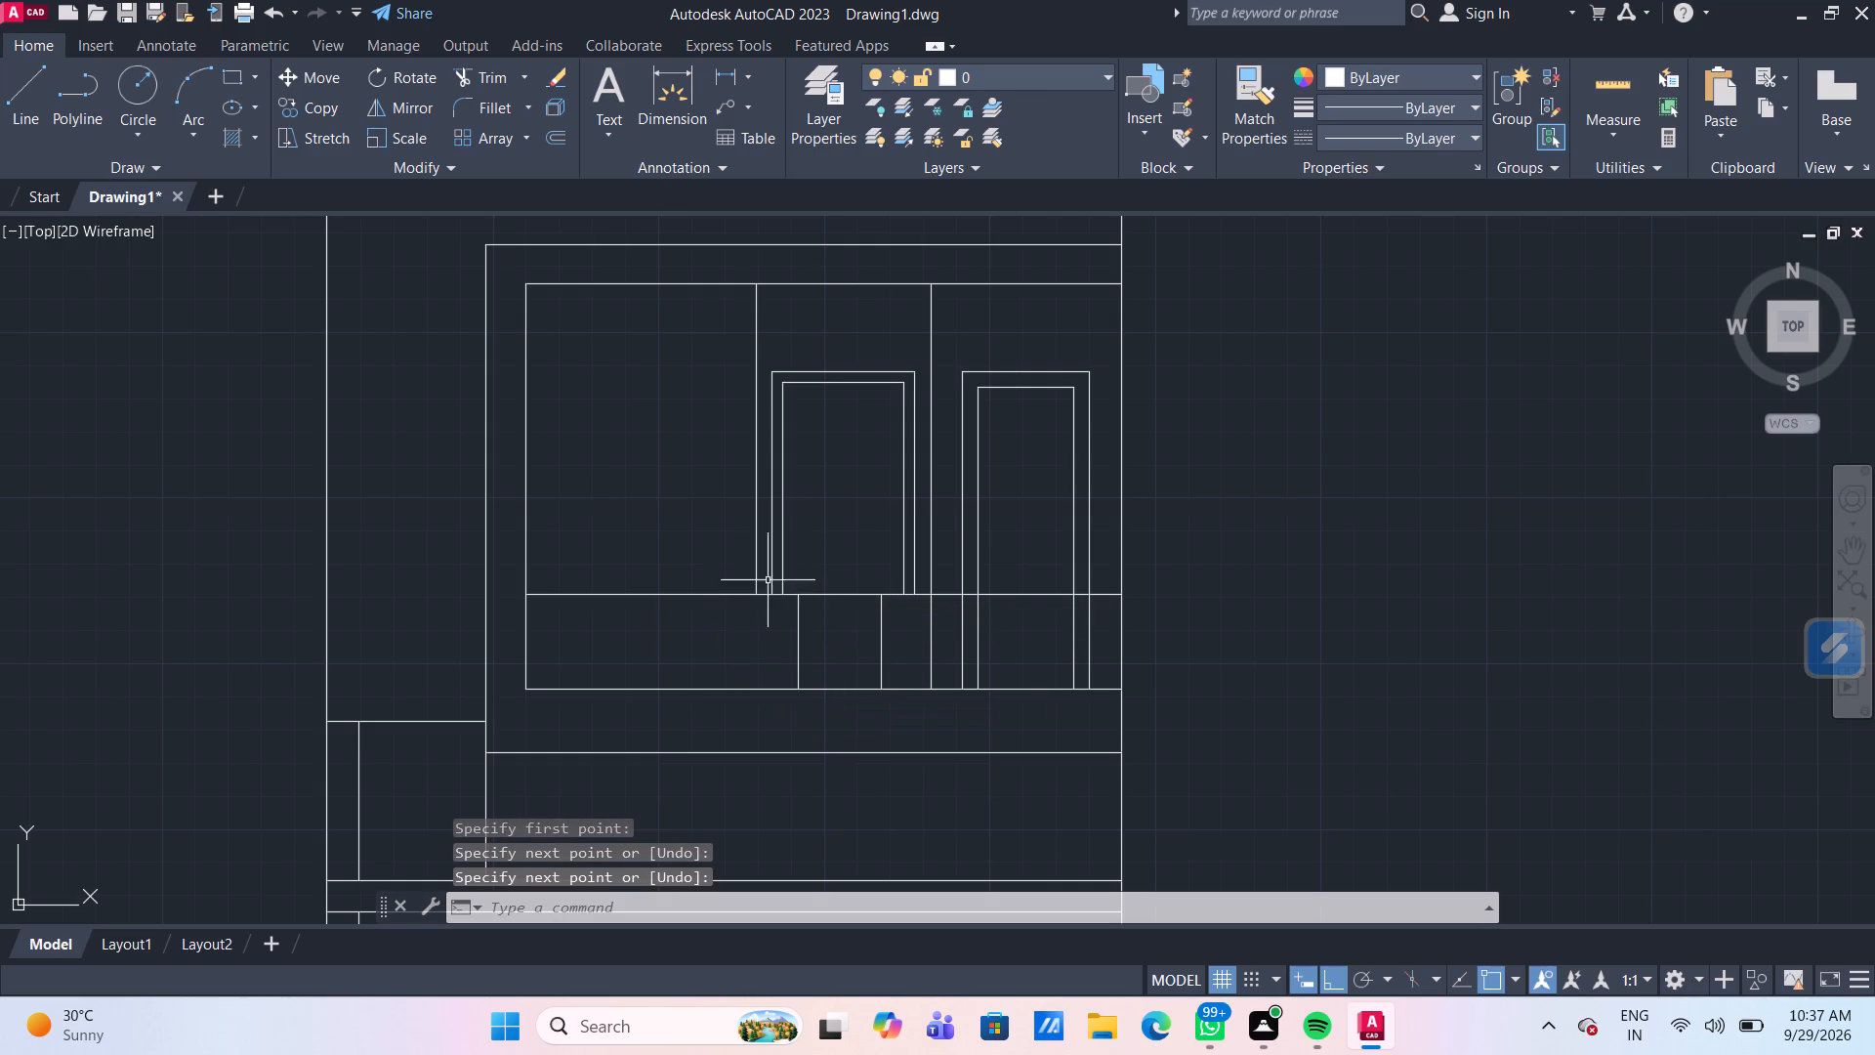
pyautogui.press('l')
pyautogui.press('Return')
pyautogui.click(639, 598)
pyautogui.click(634, 690)
pyautogui.press('Return')
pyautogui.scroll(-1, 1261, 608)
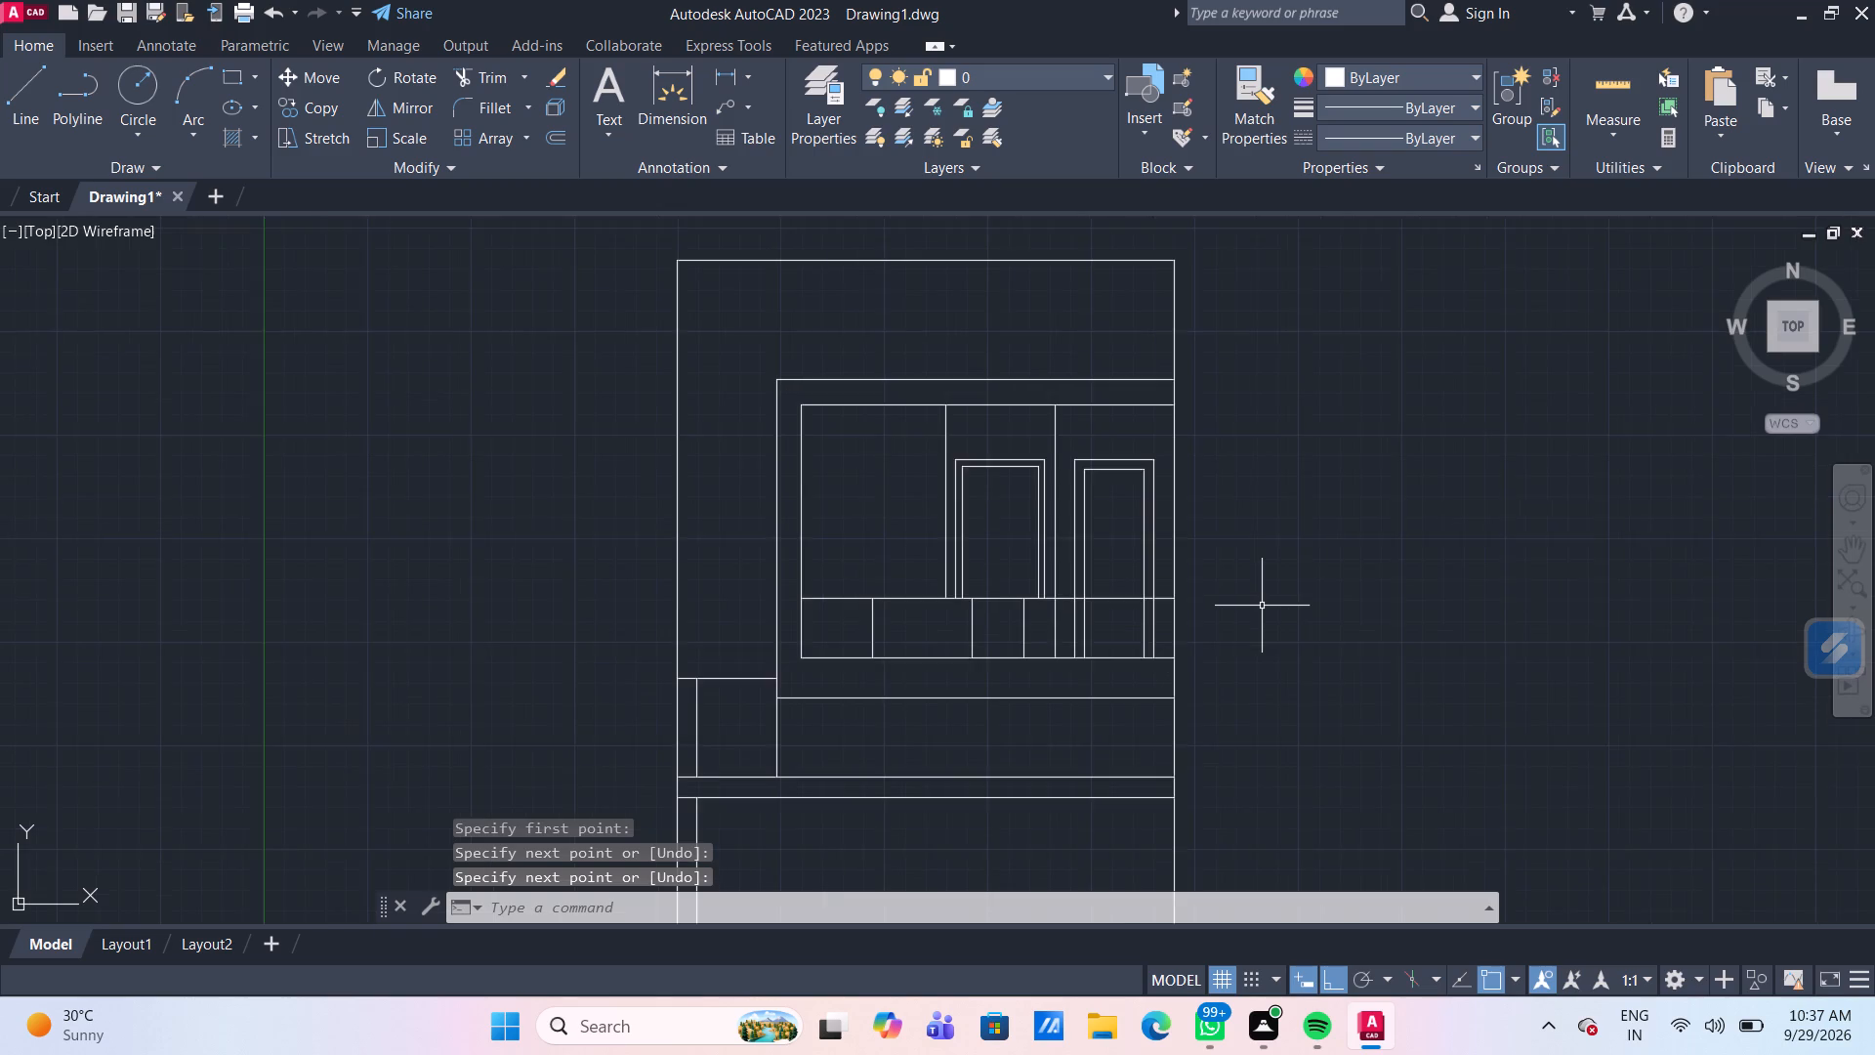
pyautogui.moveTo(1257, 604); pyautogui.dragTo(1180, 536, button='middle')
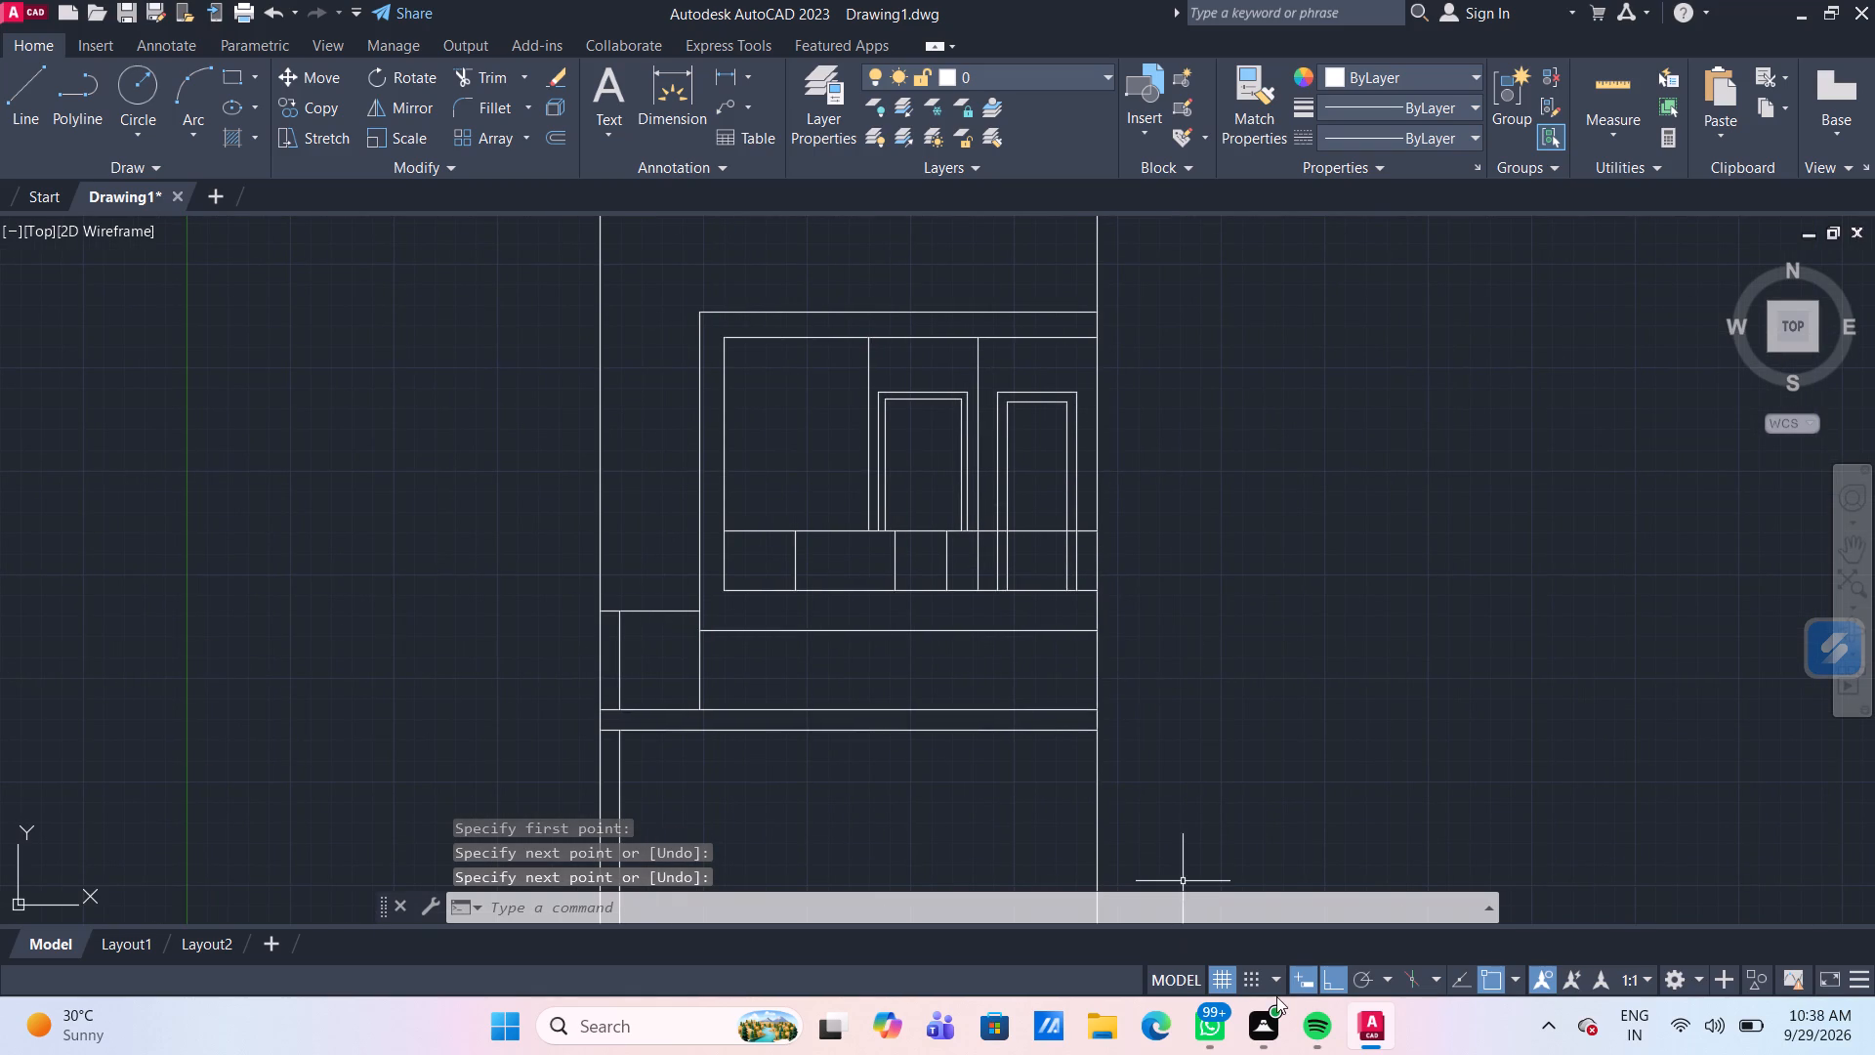
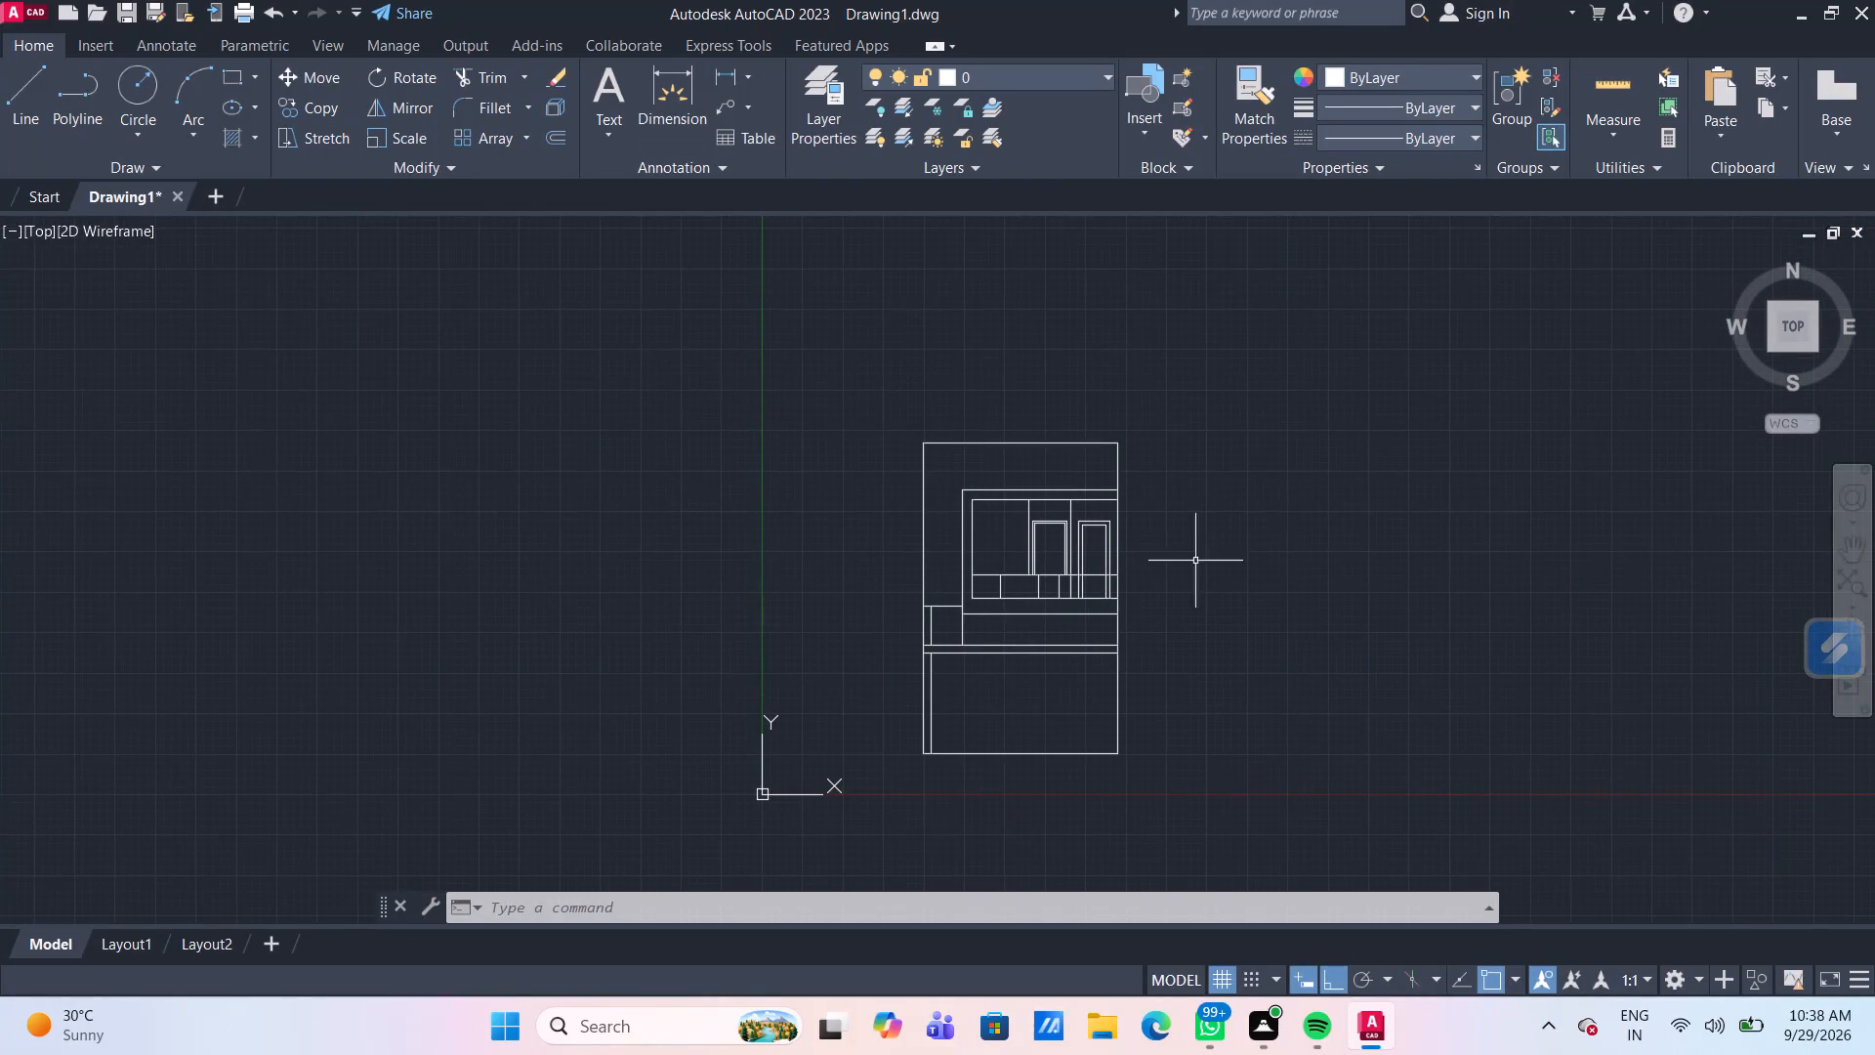
# Draw a vertical line from the outer top line of the upper rooms up to the outline's top edge, above the middle room.
pyautogui.scroll(2, 1199, 475)
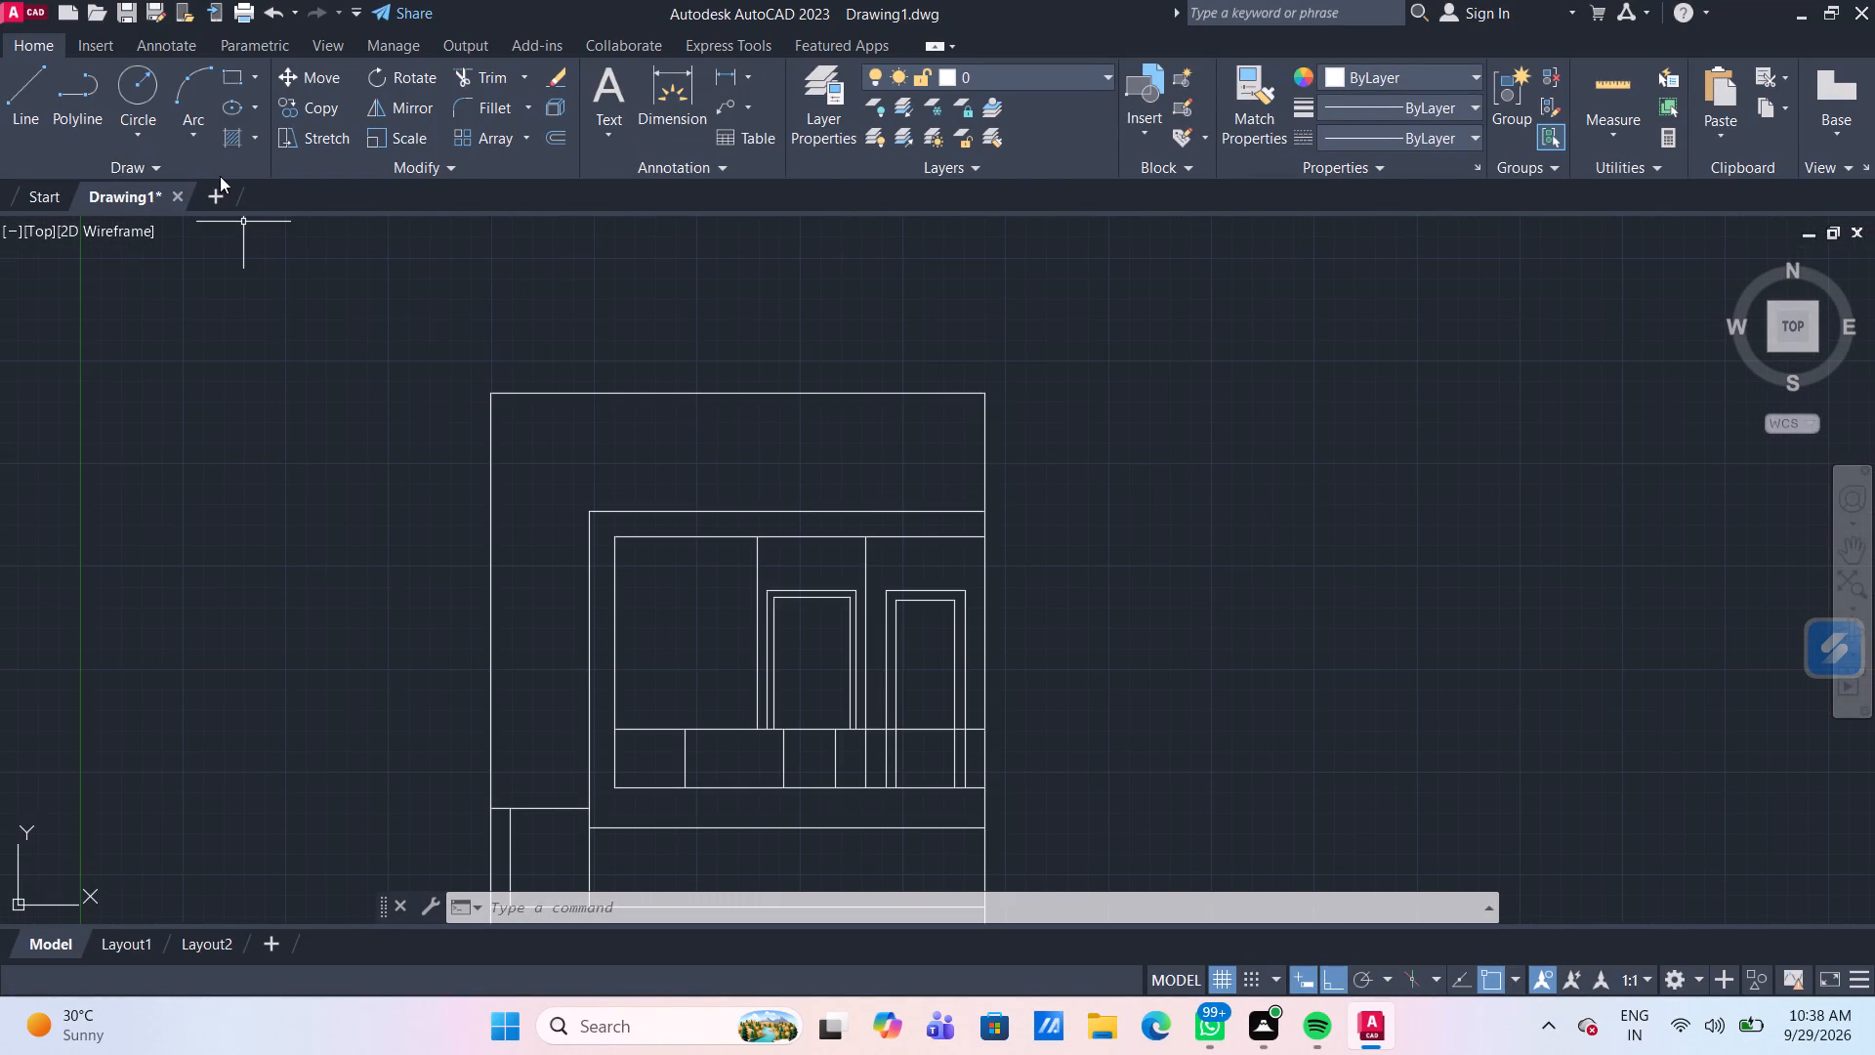
pyautogui.press('l')
pyautogui.press('Return')
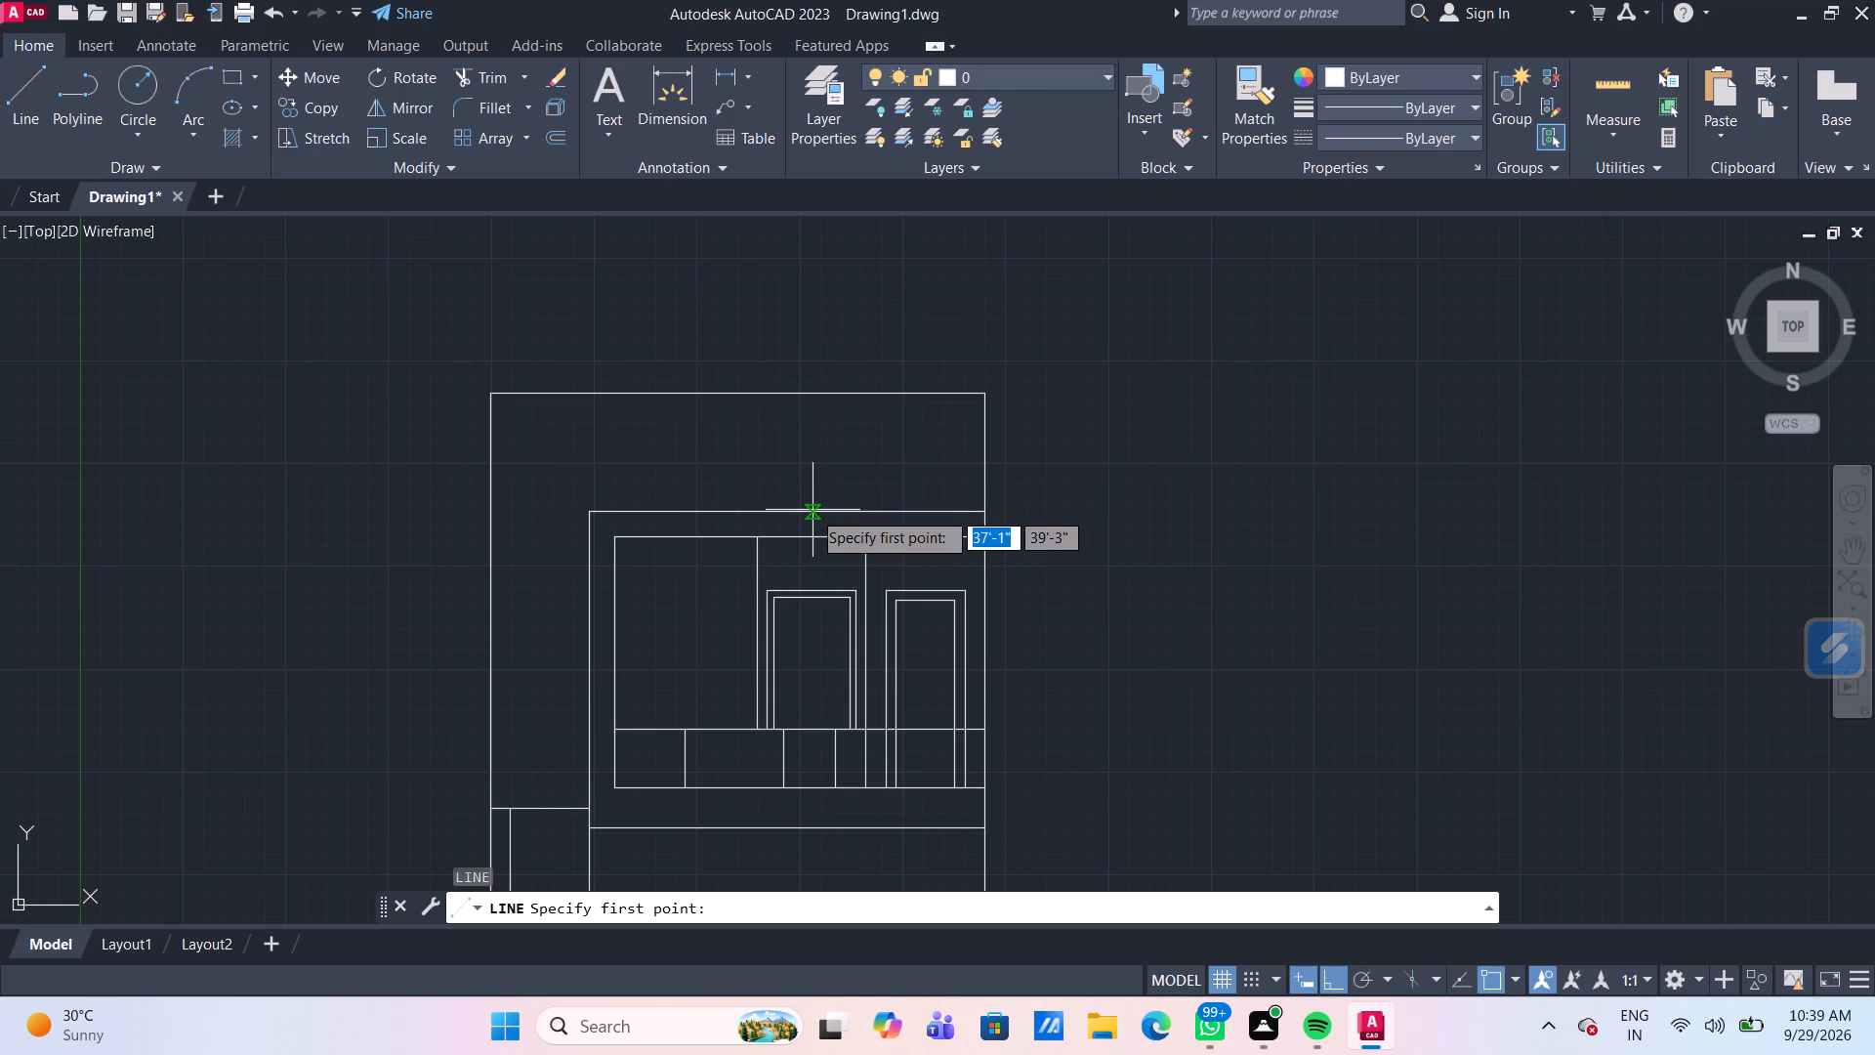
pyautogui.click(810, 512)
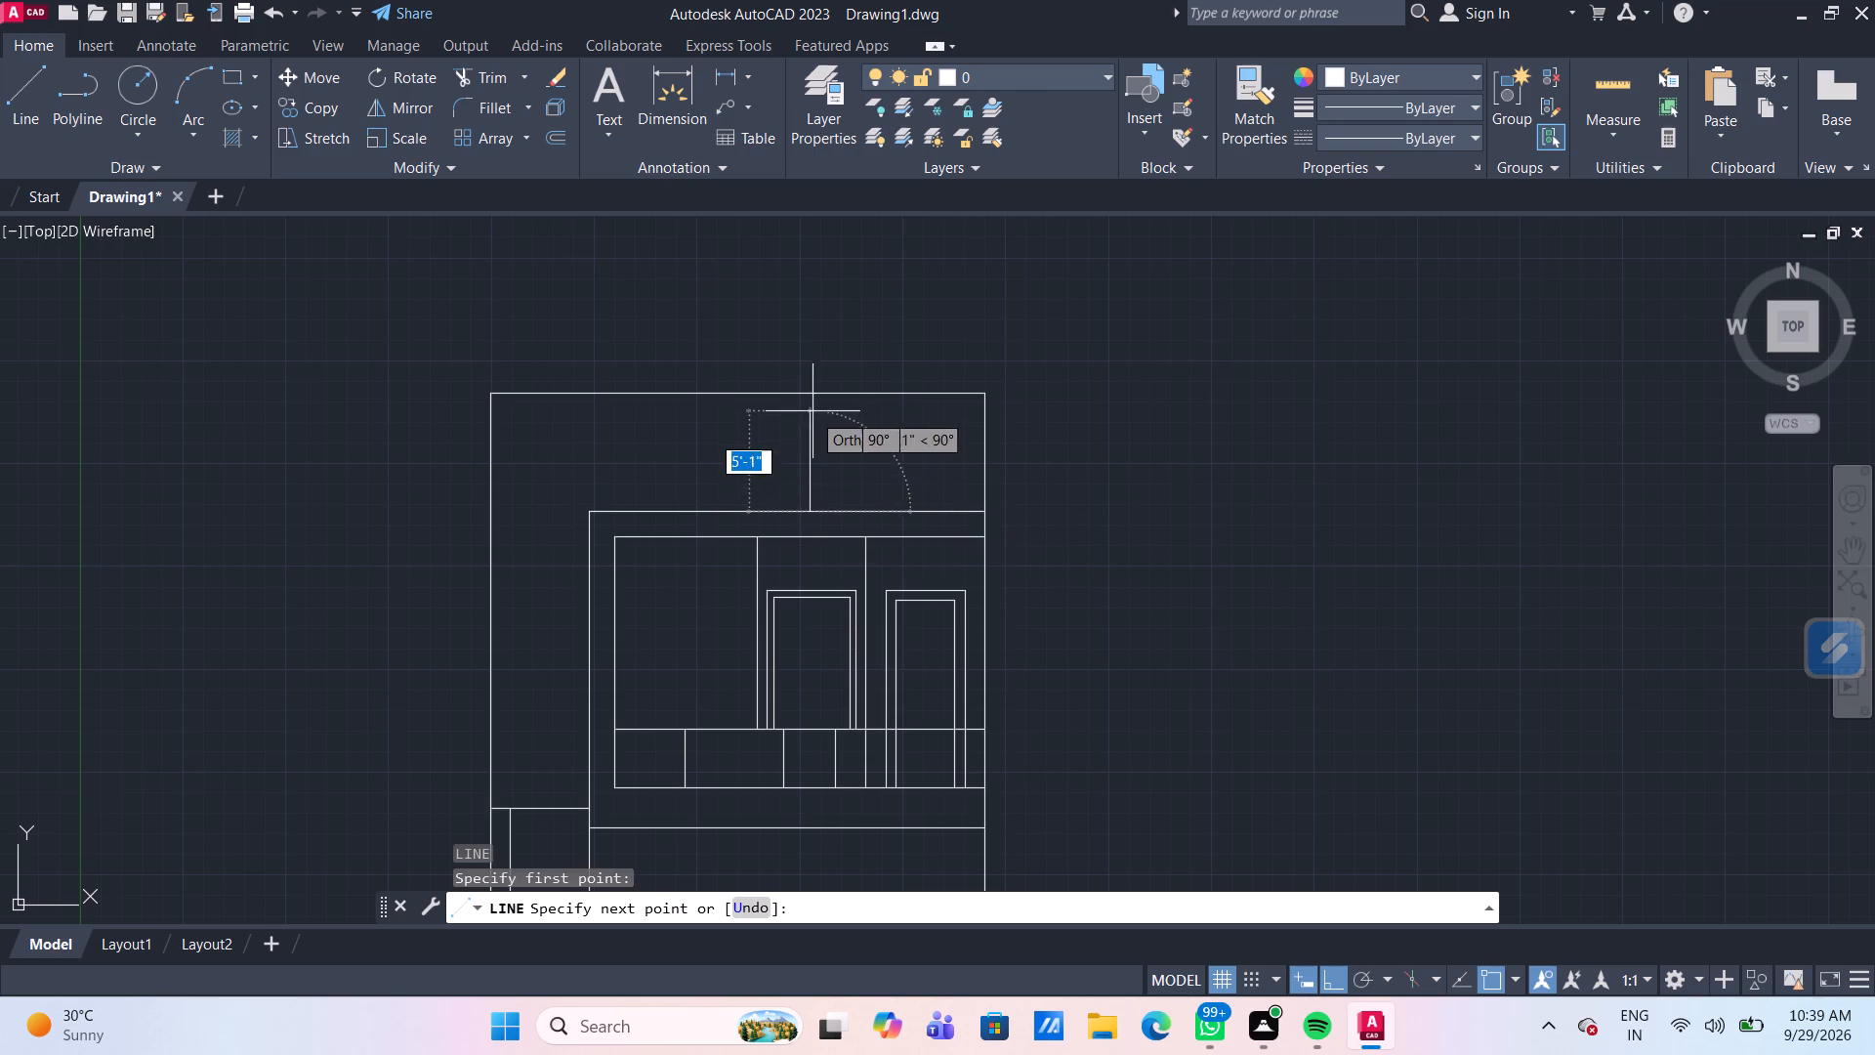
pyautogui.click(814, 396)
pyautogui.press('Return')
# Draw a 3" horizontal guide line inward from the inner left leg of the right upper room's double-line frame.
pyautogui.scroll(-1, 930, 471)
pyautogui.moveTo(923, 456); pyautogui.dragTo(907, 320, button='middle')
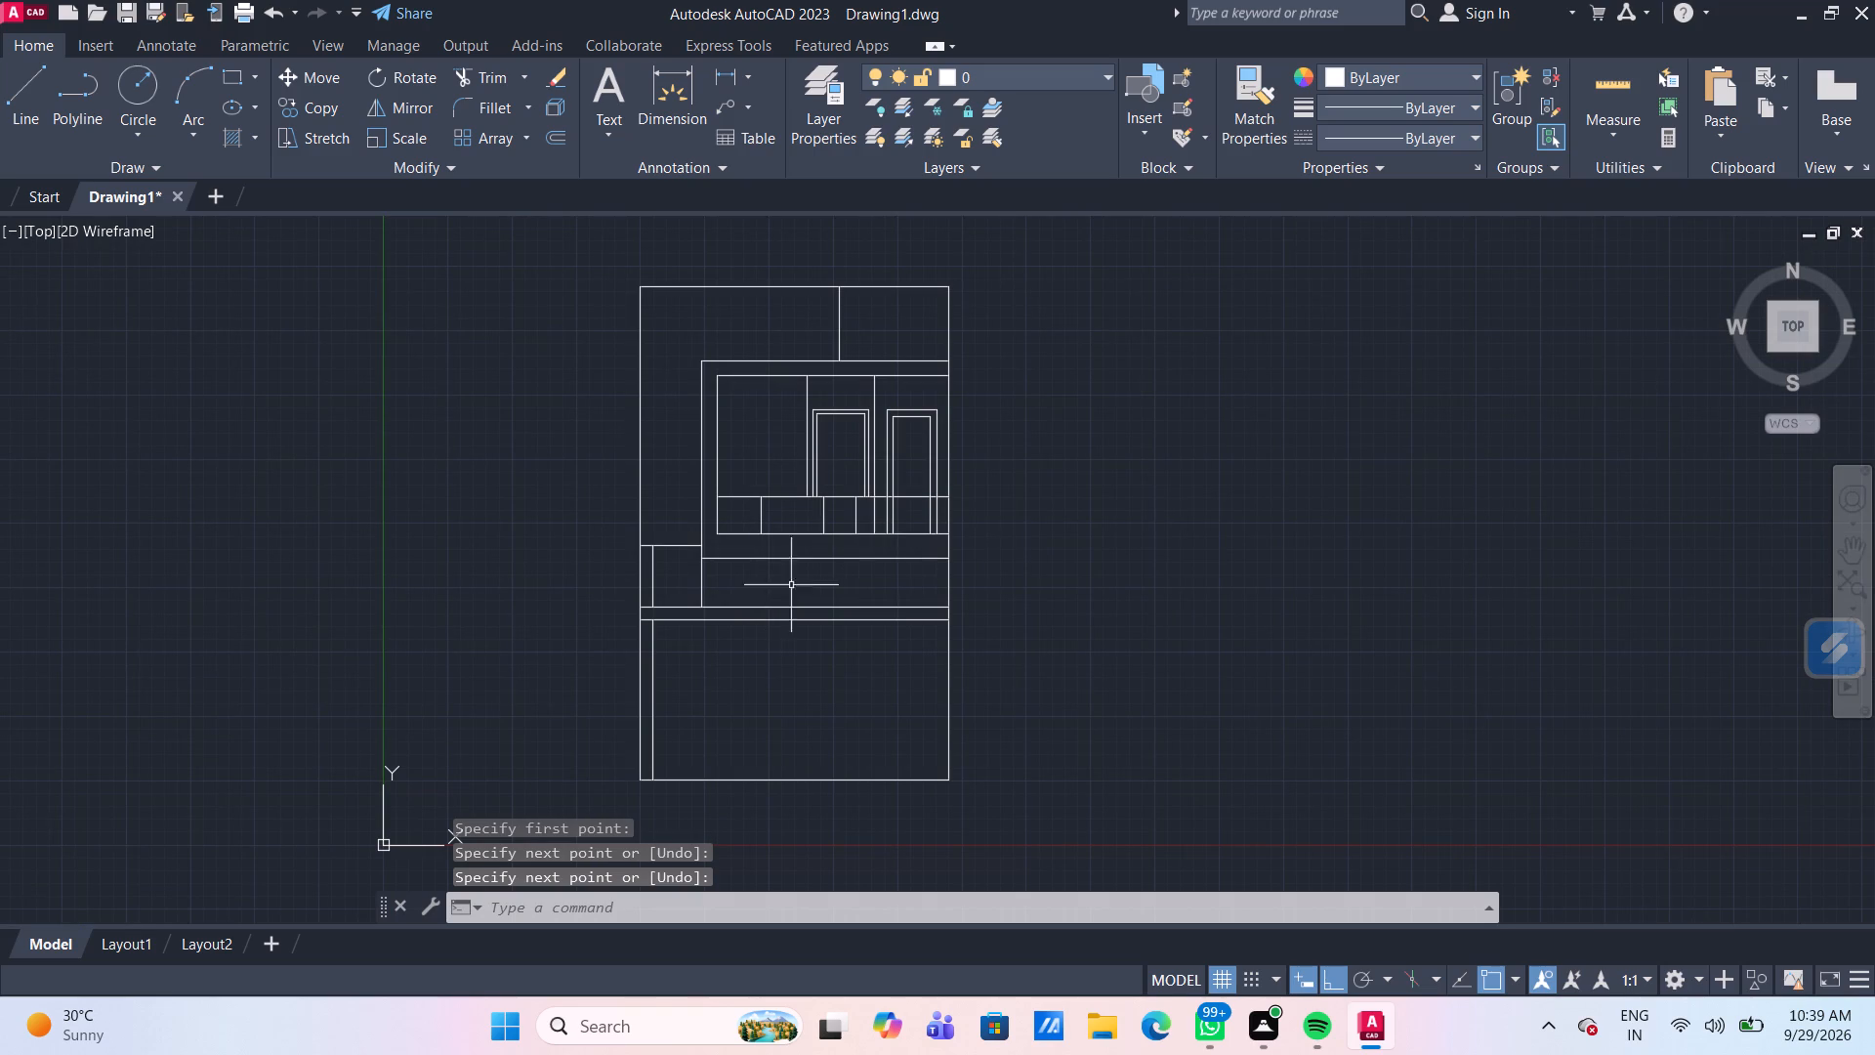
pyautogui.scroll(1, 827, 579)
pyautogui.moveTo(827, 579); pyautogui.dragTo(804, 588, button='middle')
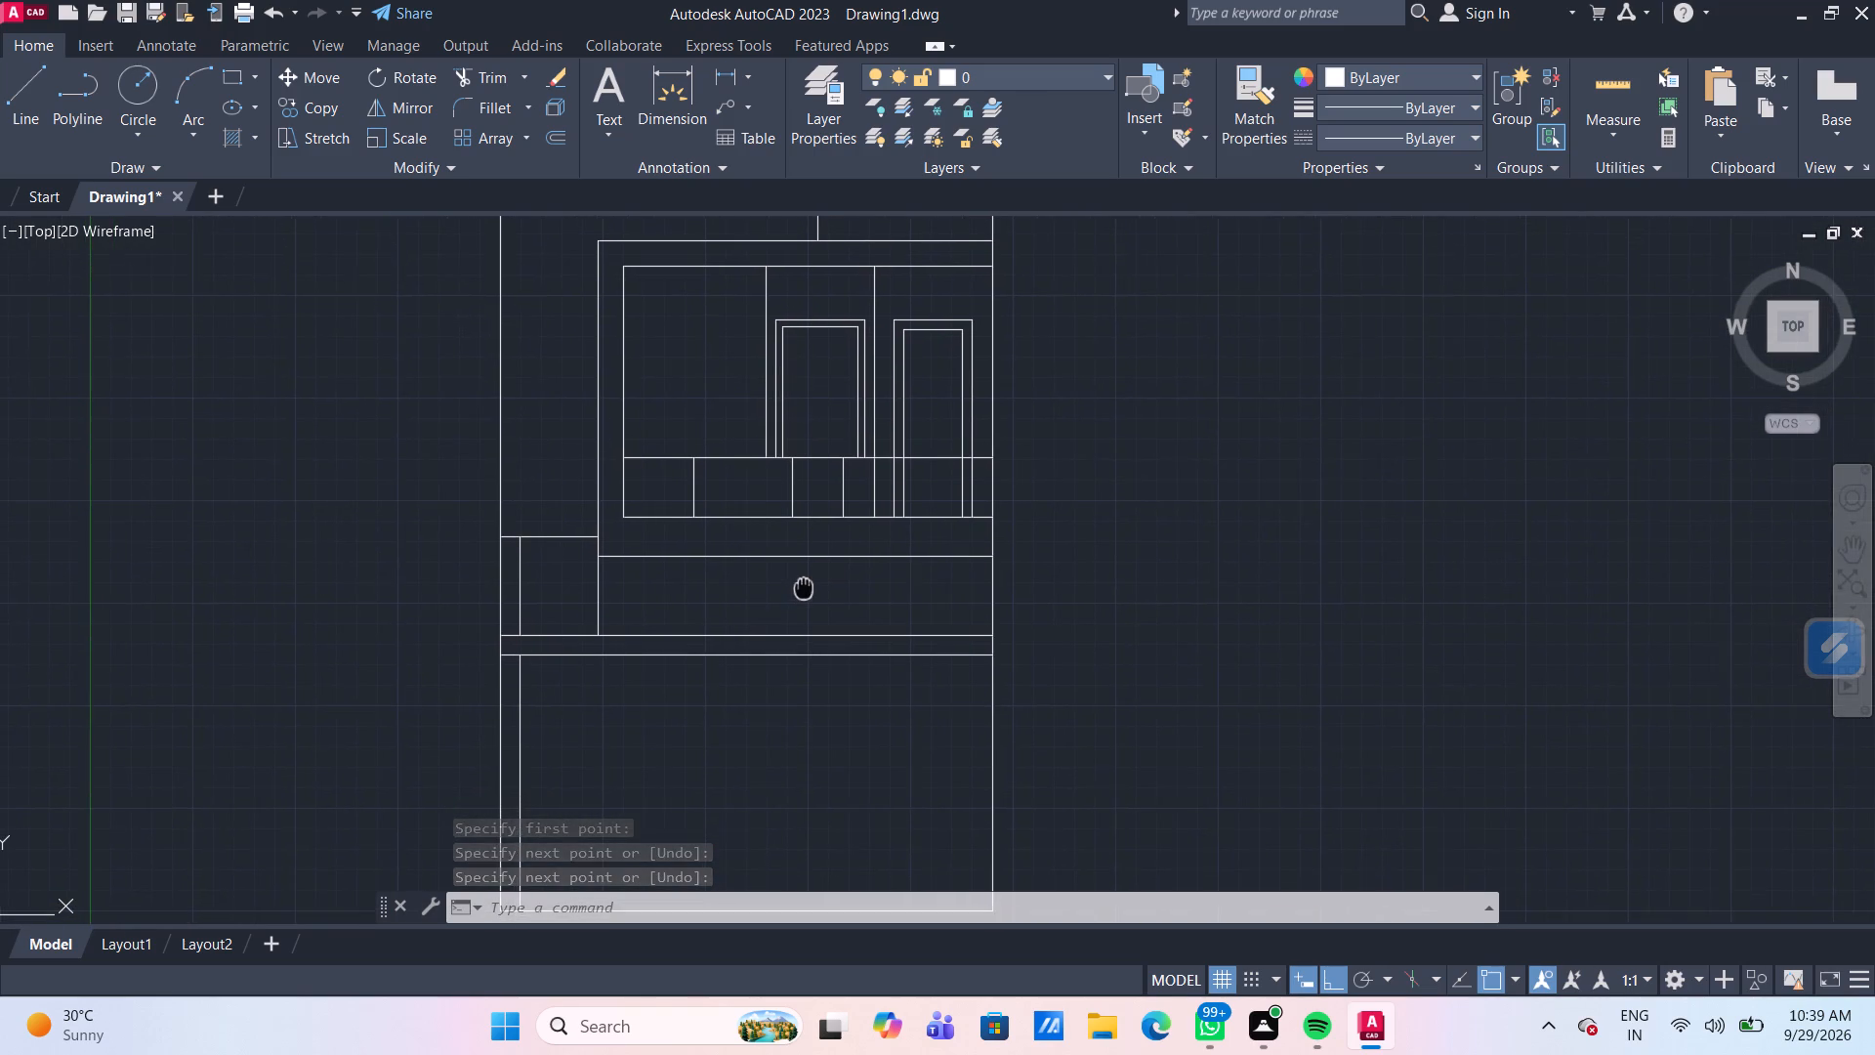
pyautogui.moveTo(804, 588); pyautogui.dragTo(816, 585, button='middle')
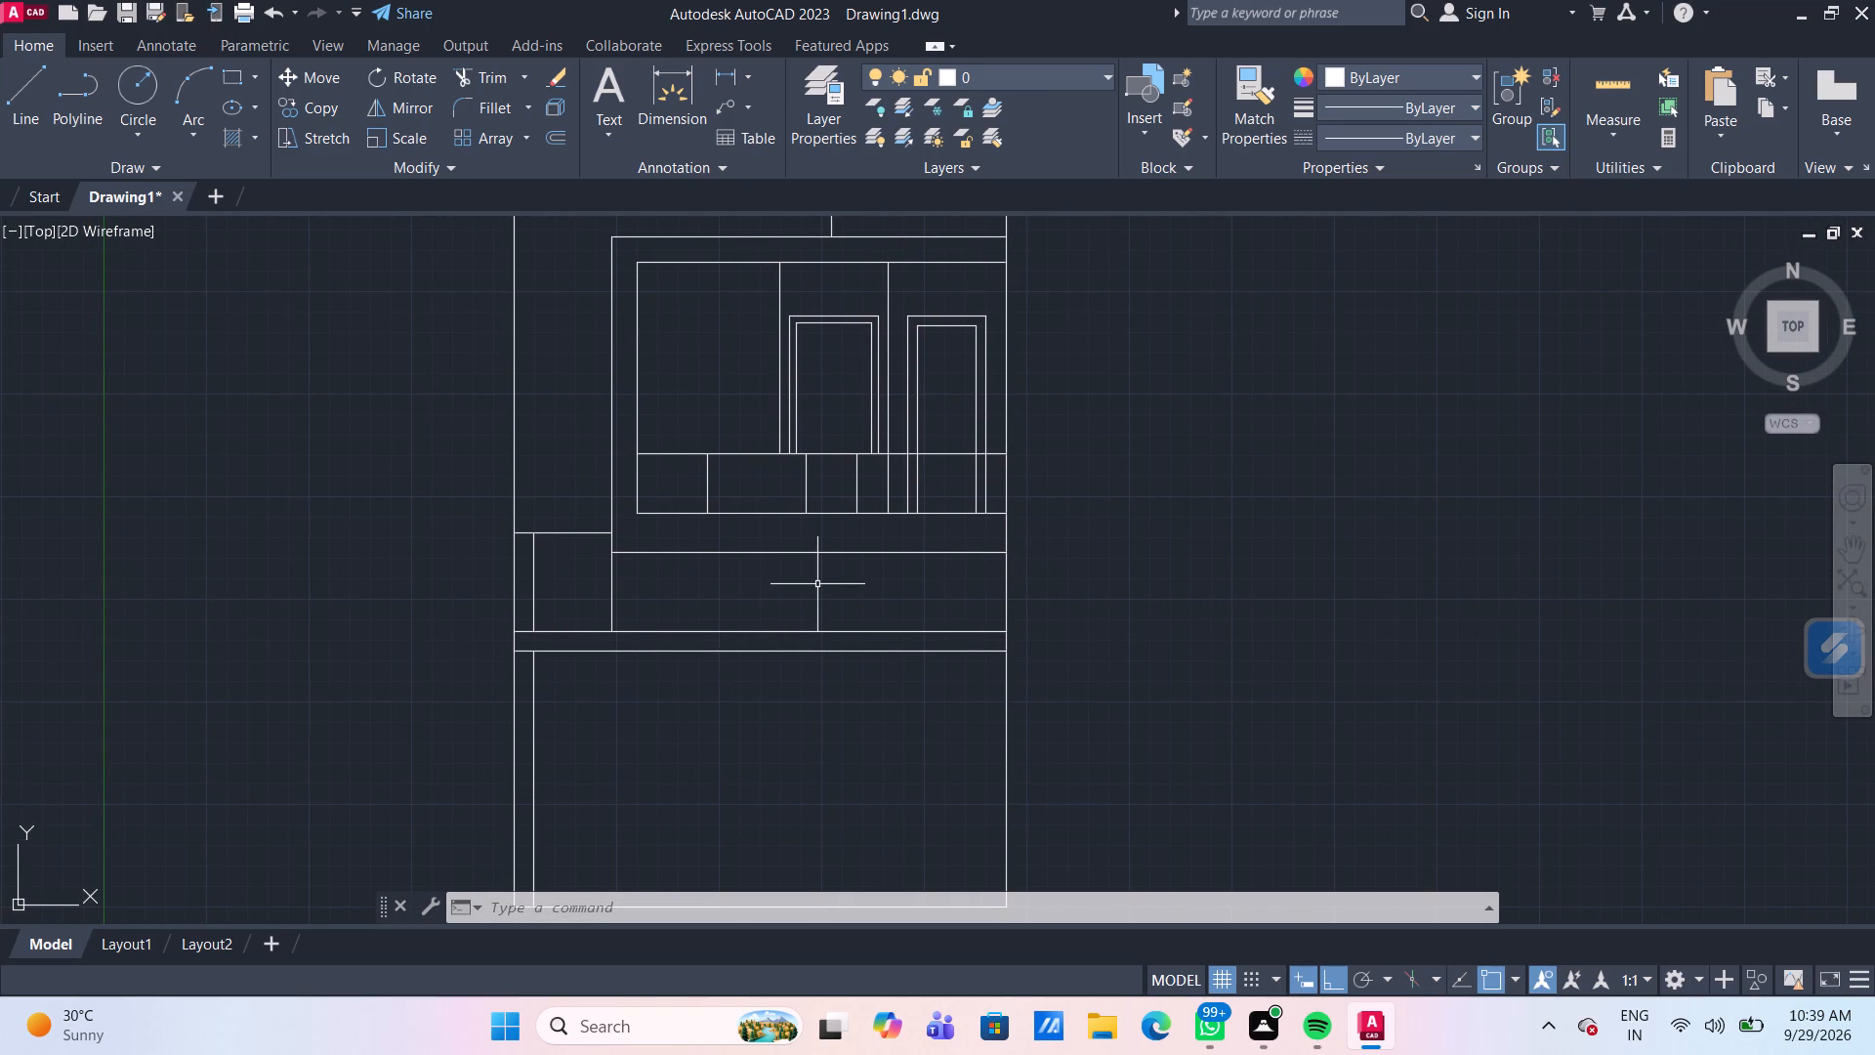
pyautogui.scroll(2, 934, 406)
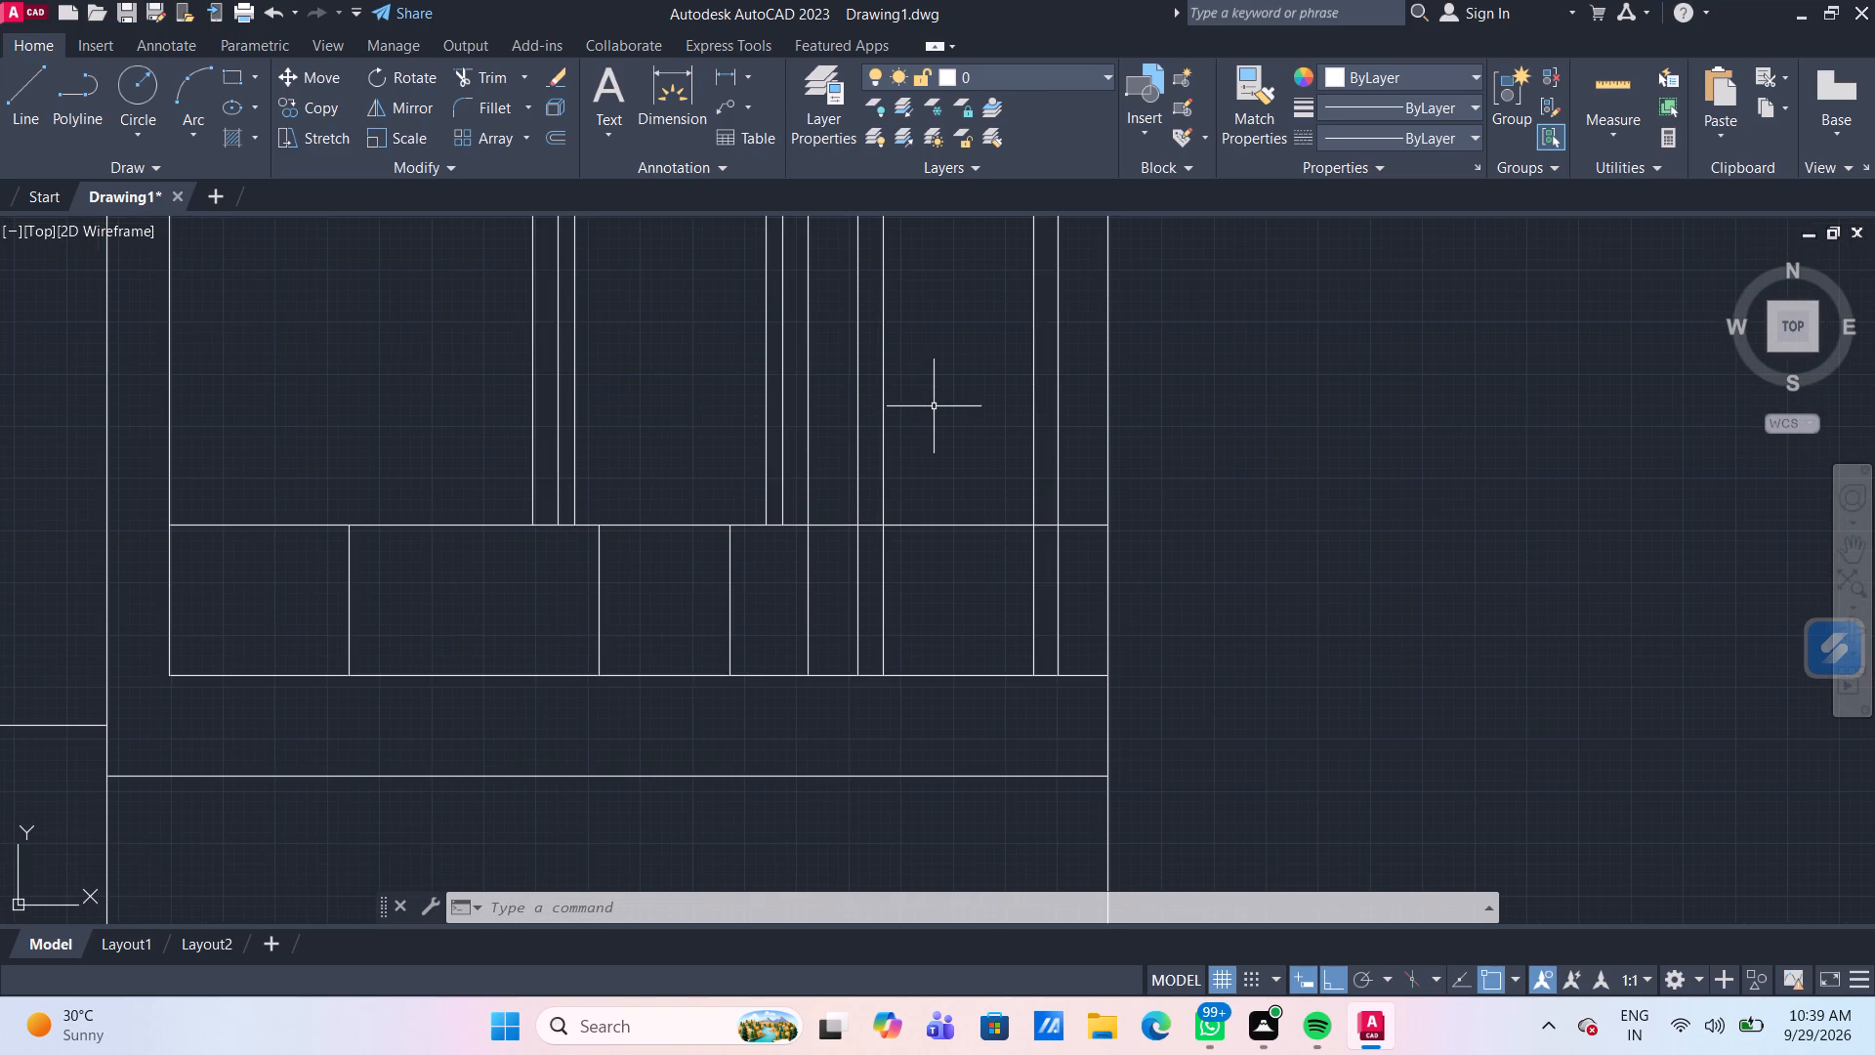
pyautogui.moveTo(934, 407); pyautogui.dragTo(891, 527, button='middle')
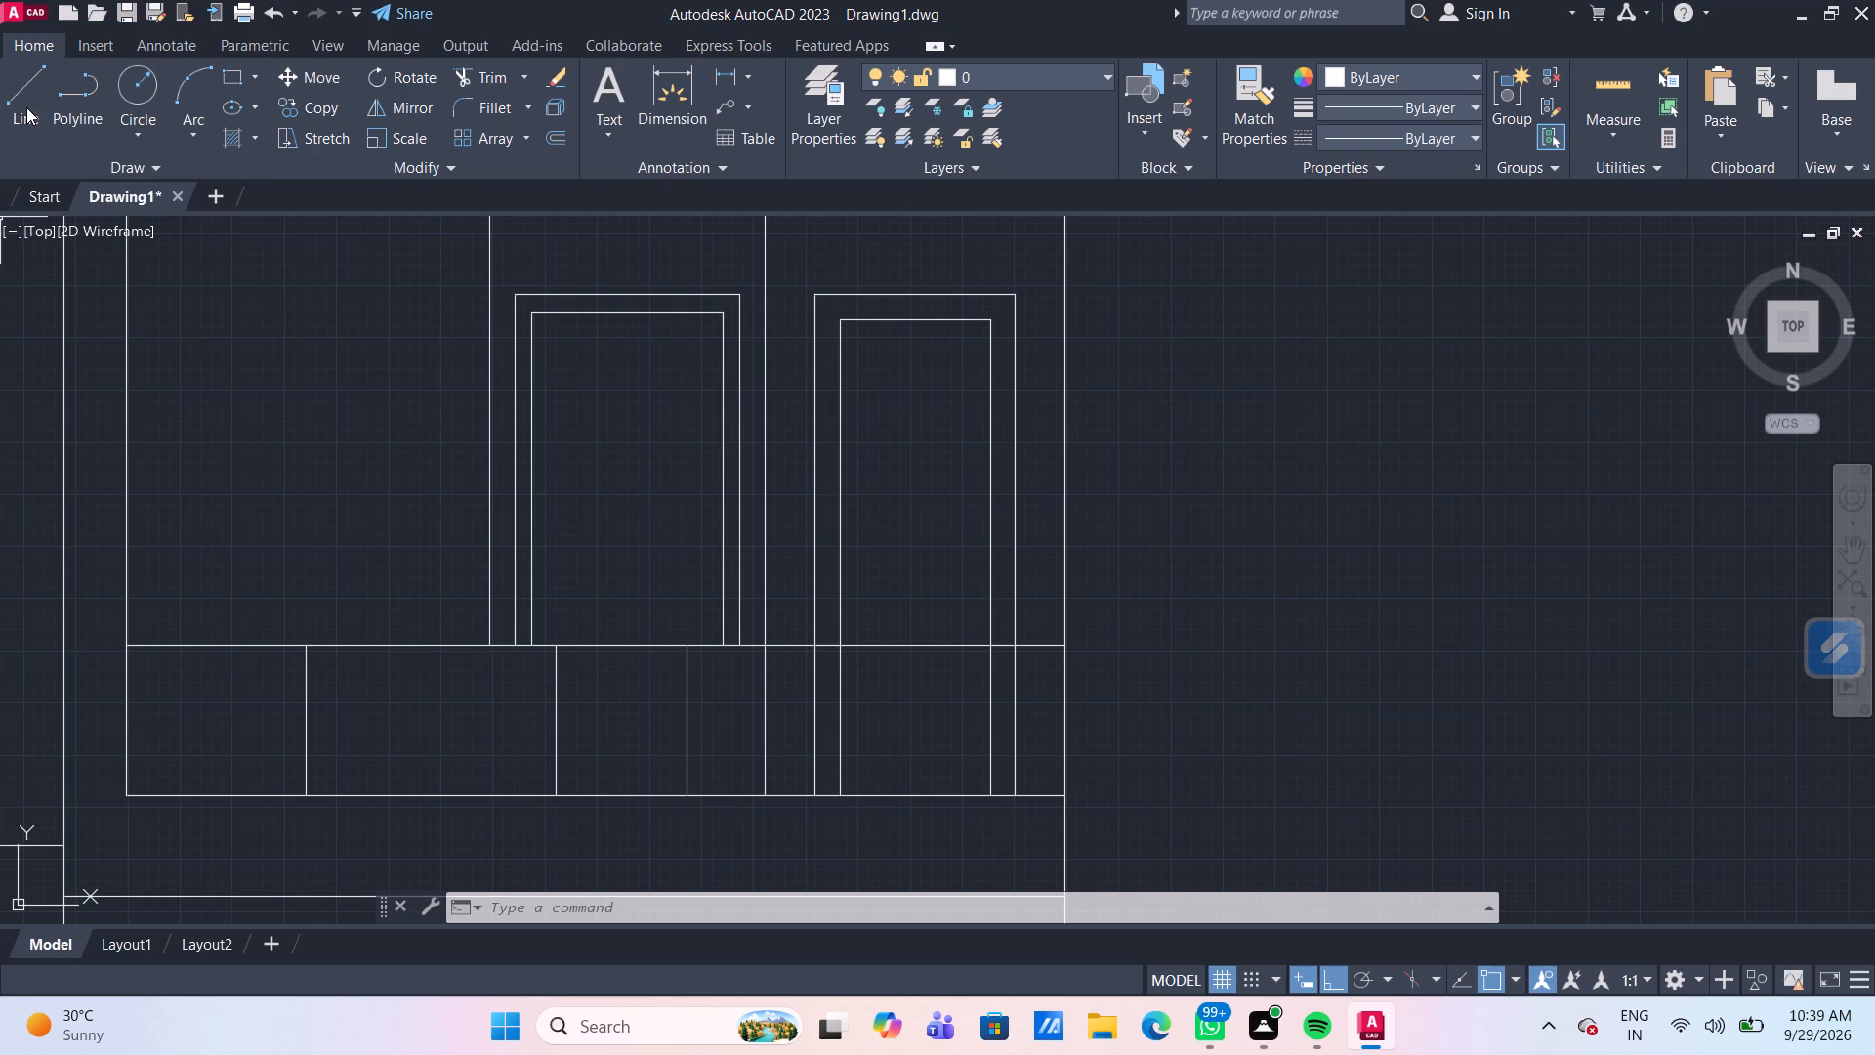
pyautogui.moveTo(26, 107); pyautogui.dragTo(75, 155)
pyautogui.press('l')
pyautogui.press('Return')
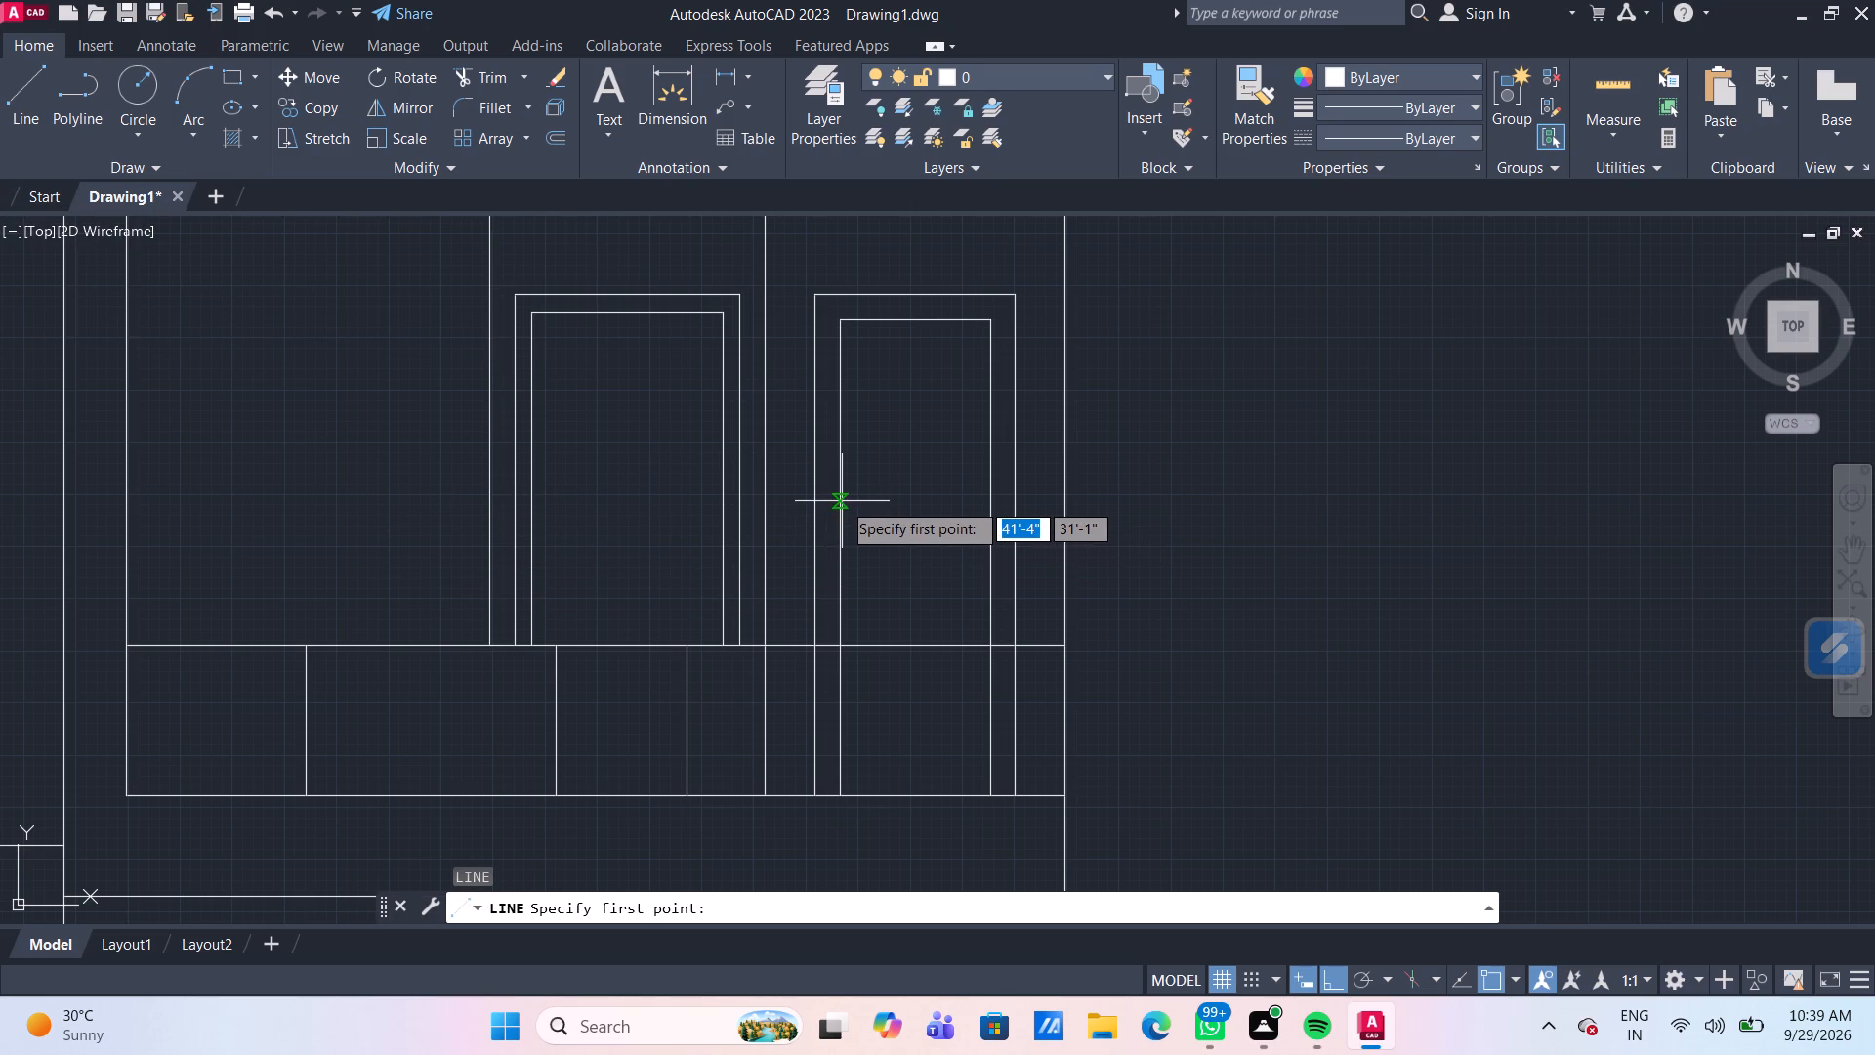
pyautogui.click(837, 564)
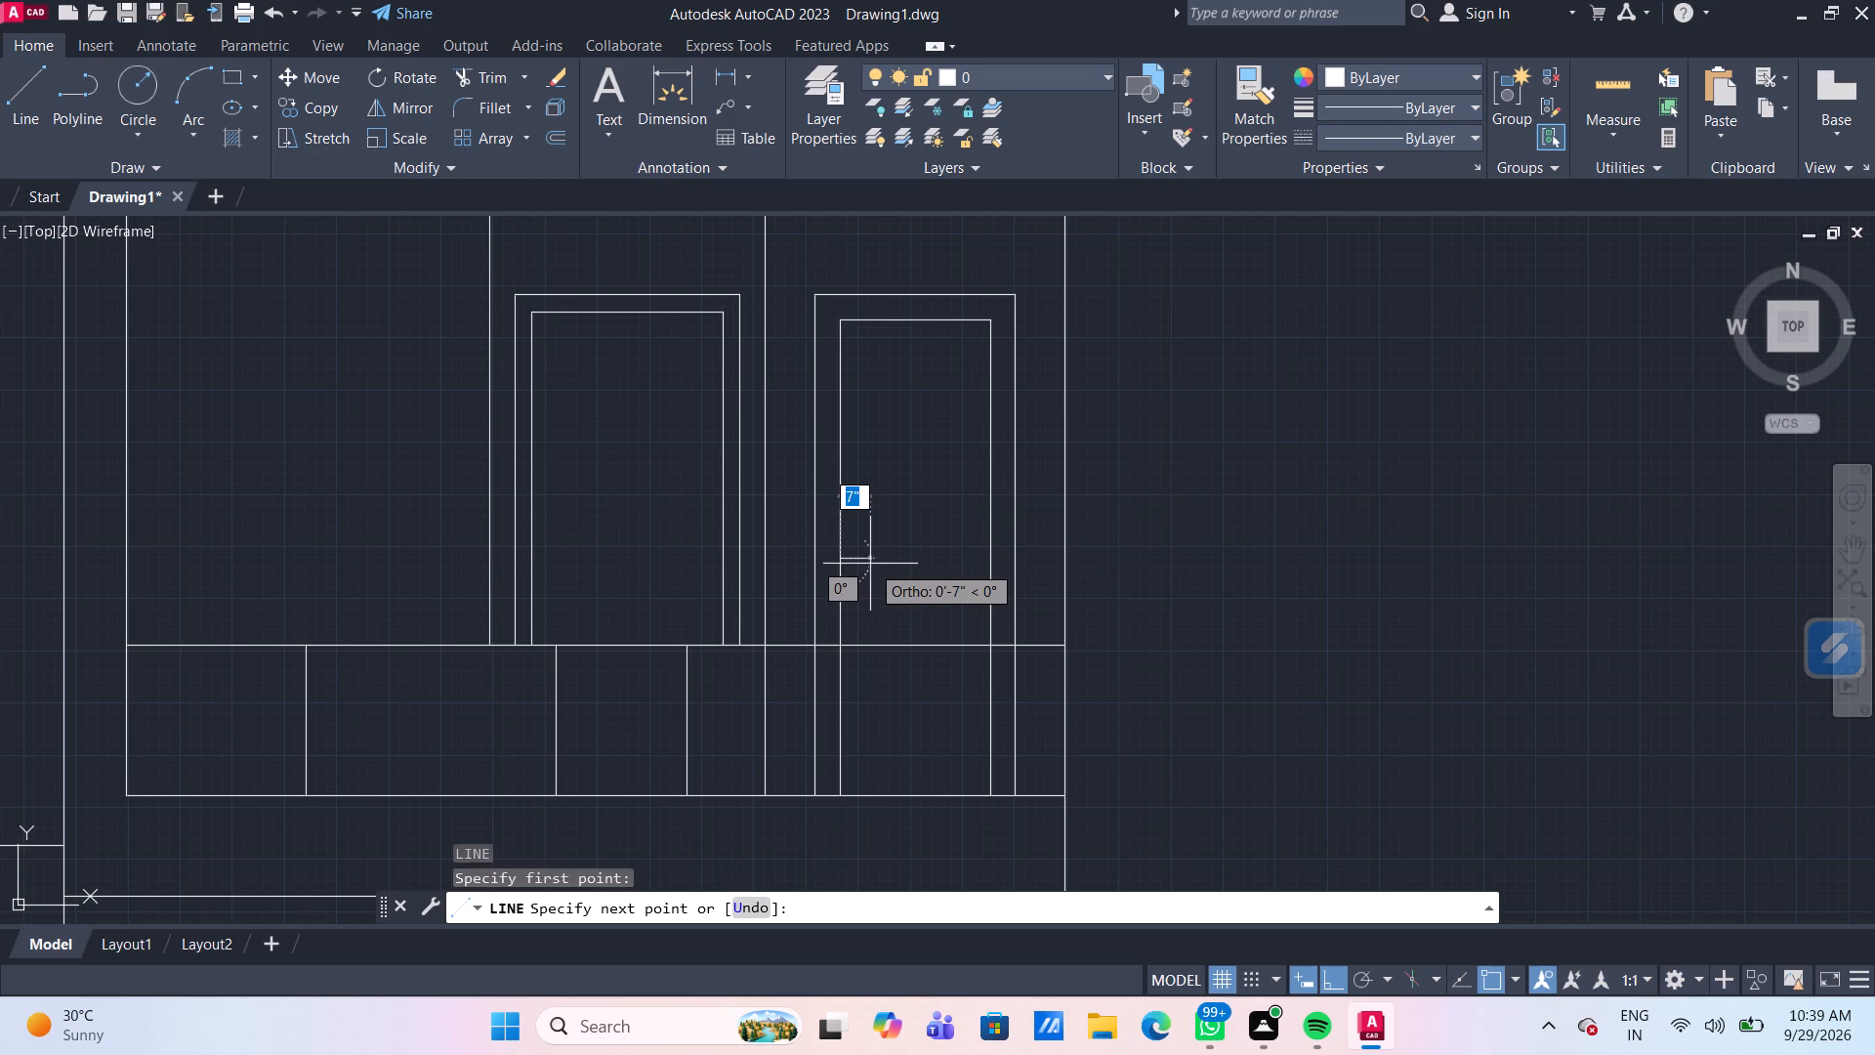
pyautogui.press('2')
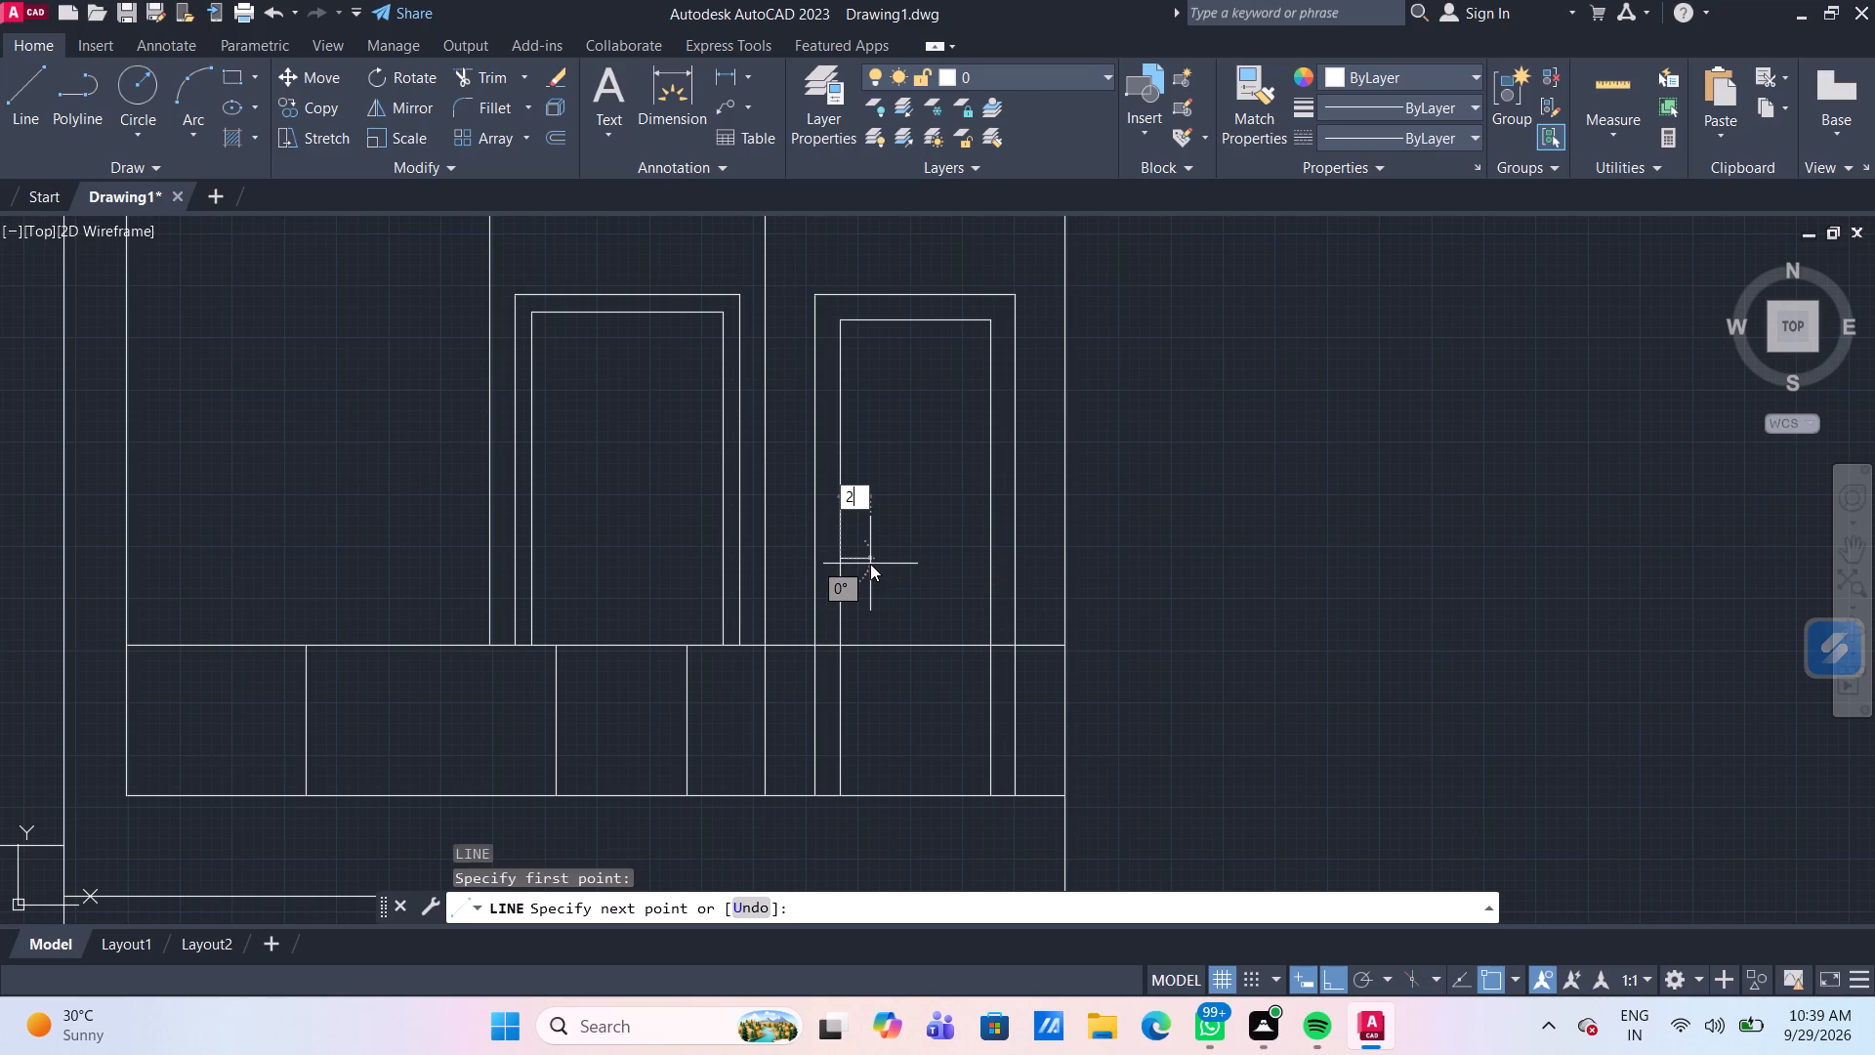
pyautogui.press('BackSpace')
pyautogui.write('3"')
pyautogui.press('Return')
pyautogui.press('Return')
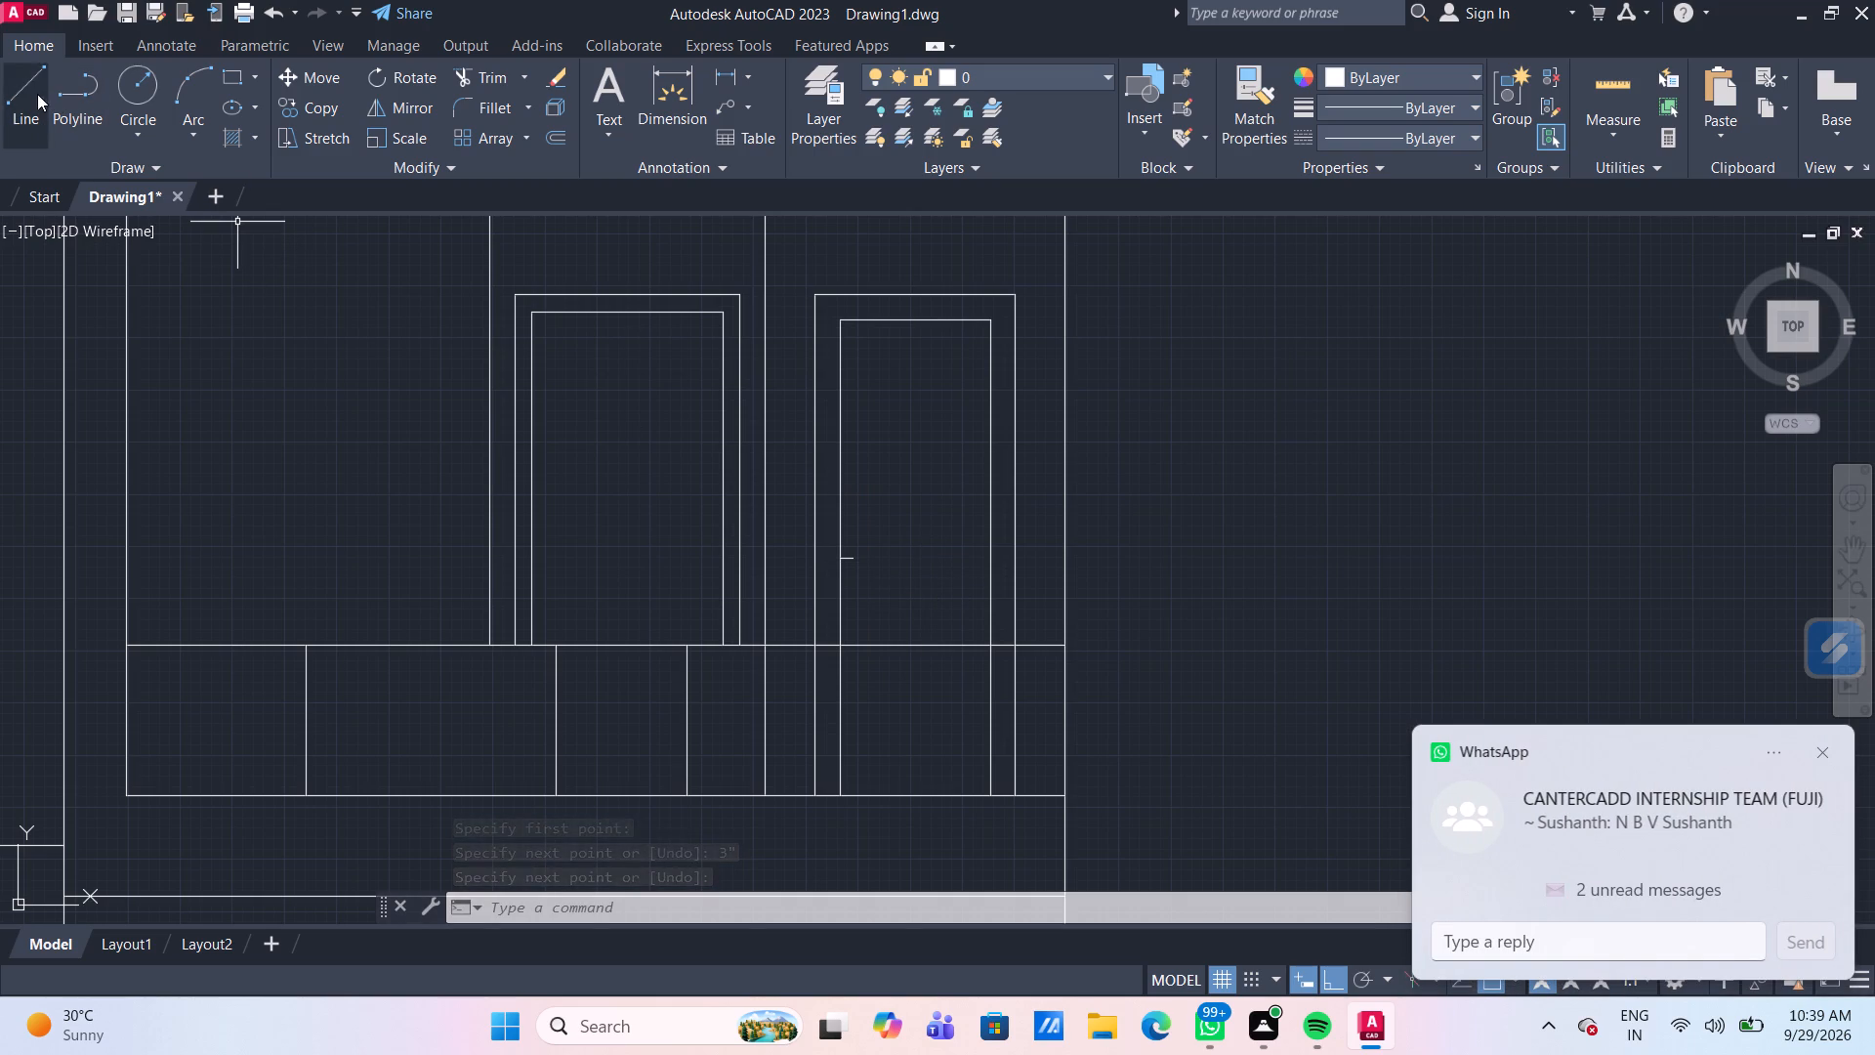
# Draw a thin upright rectangle about 1" wide and 9" high, rising from the free end of the guide line.
pyautogui.click(232, 81)
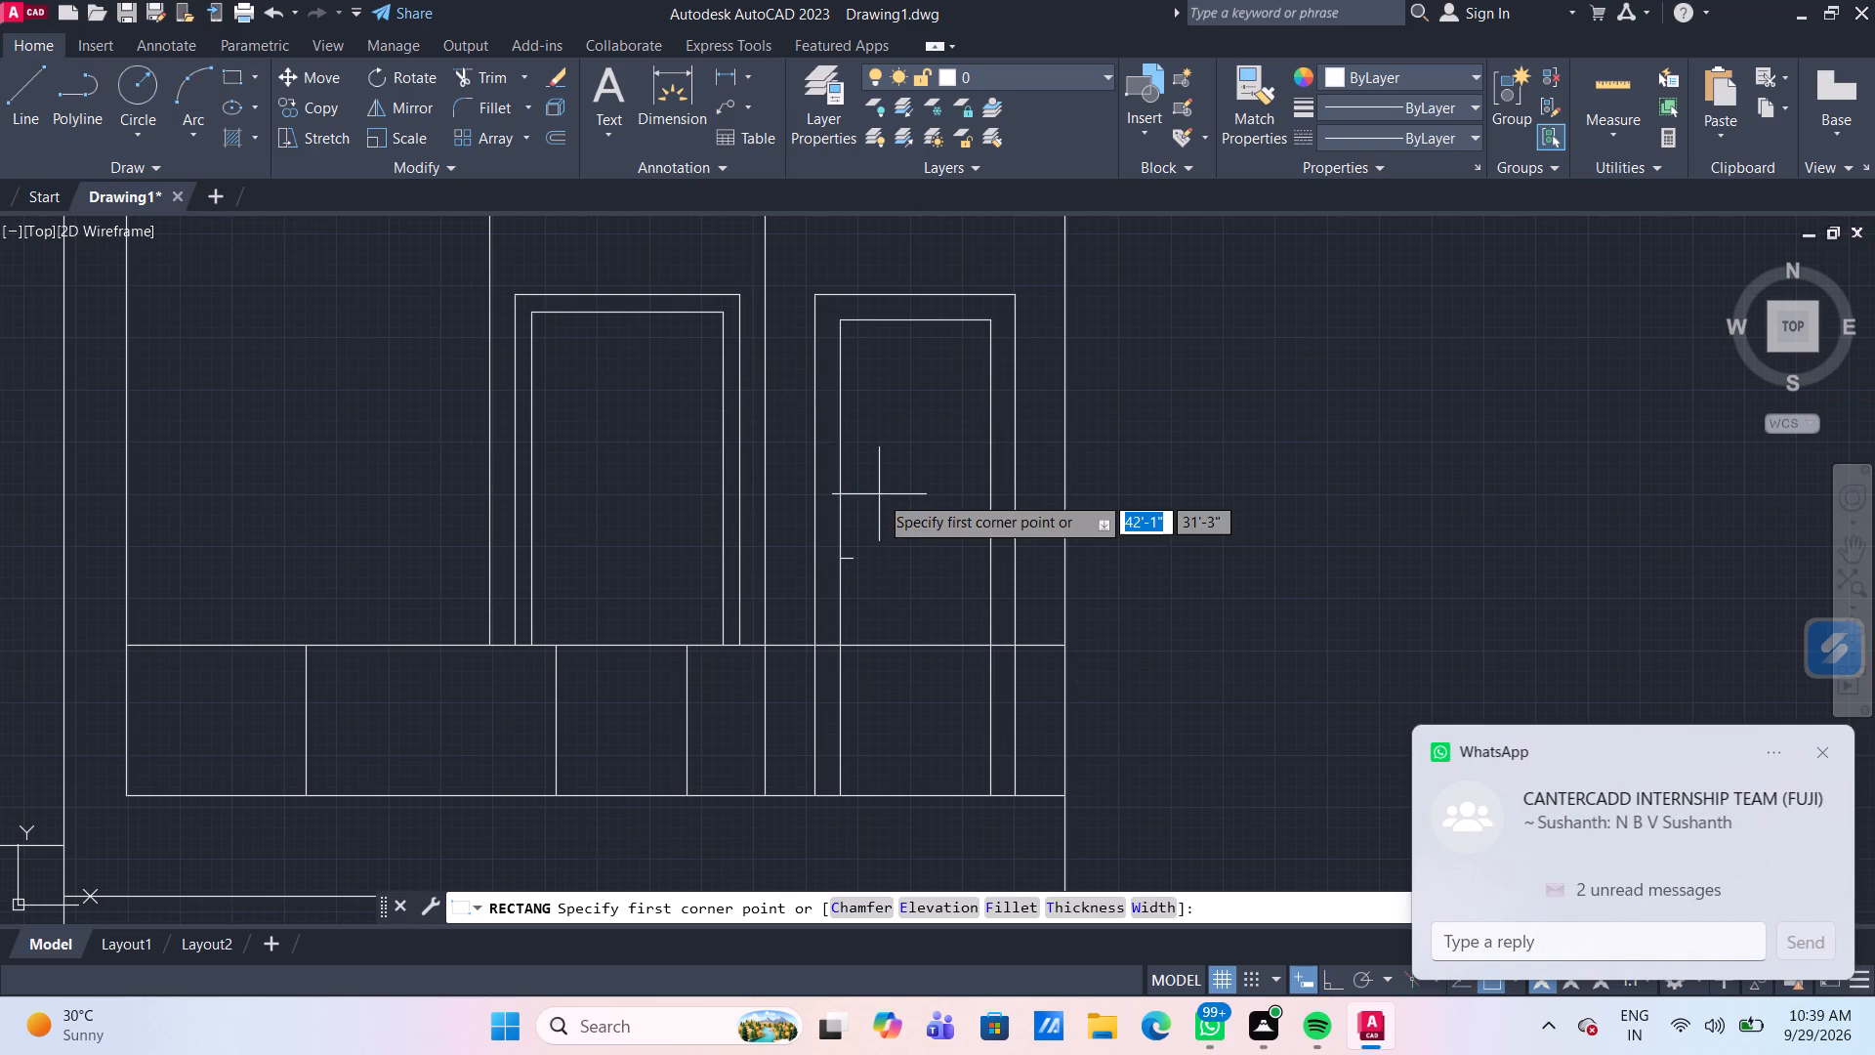
pyautogui.scroll(2, 907, 516)
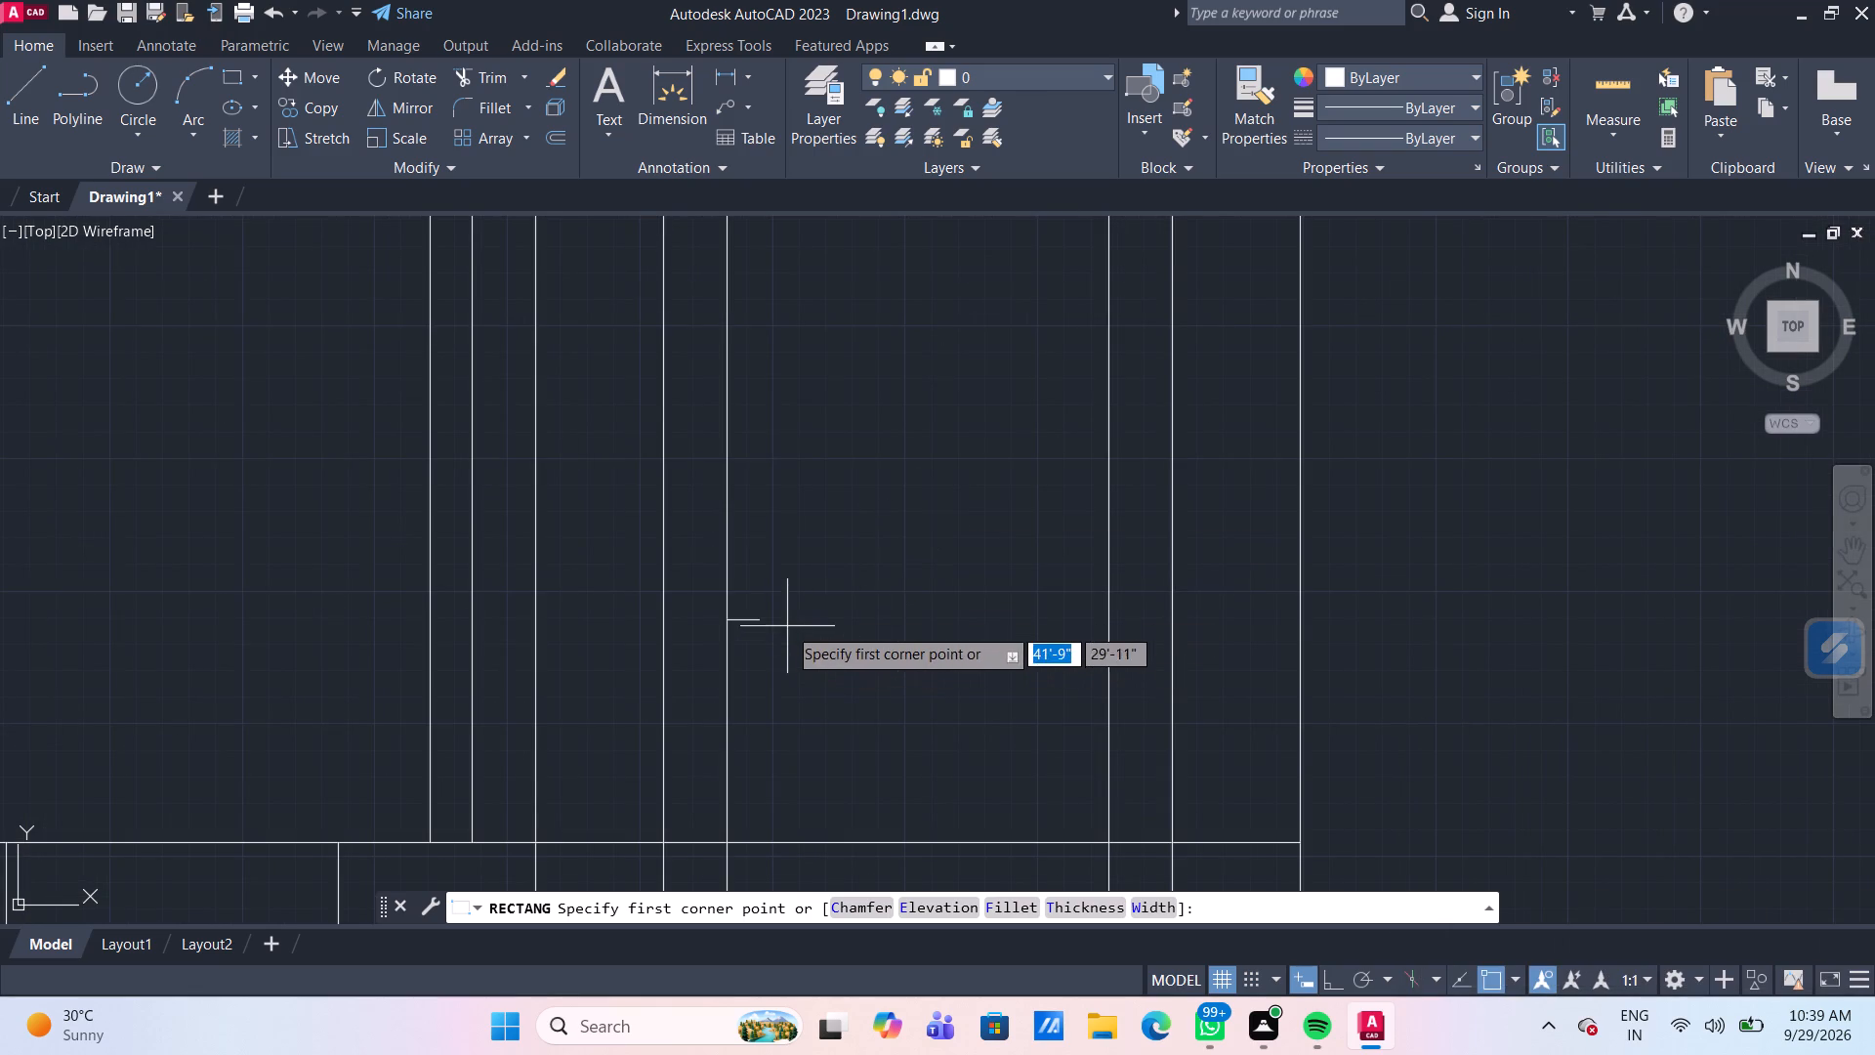
pyautogui.click(763, 620)
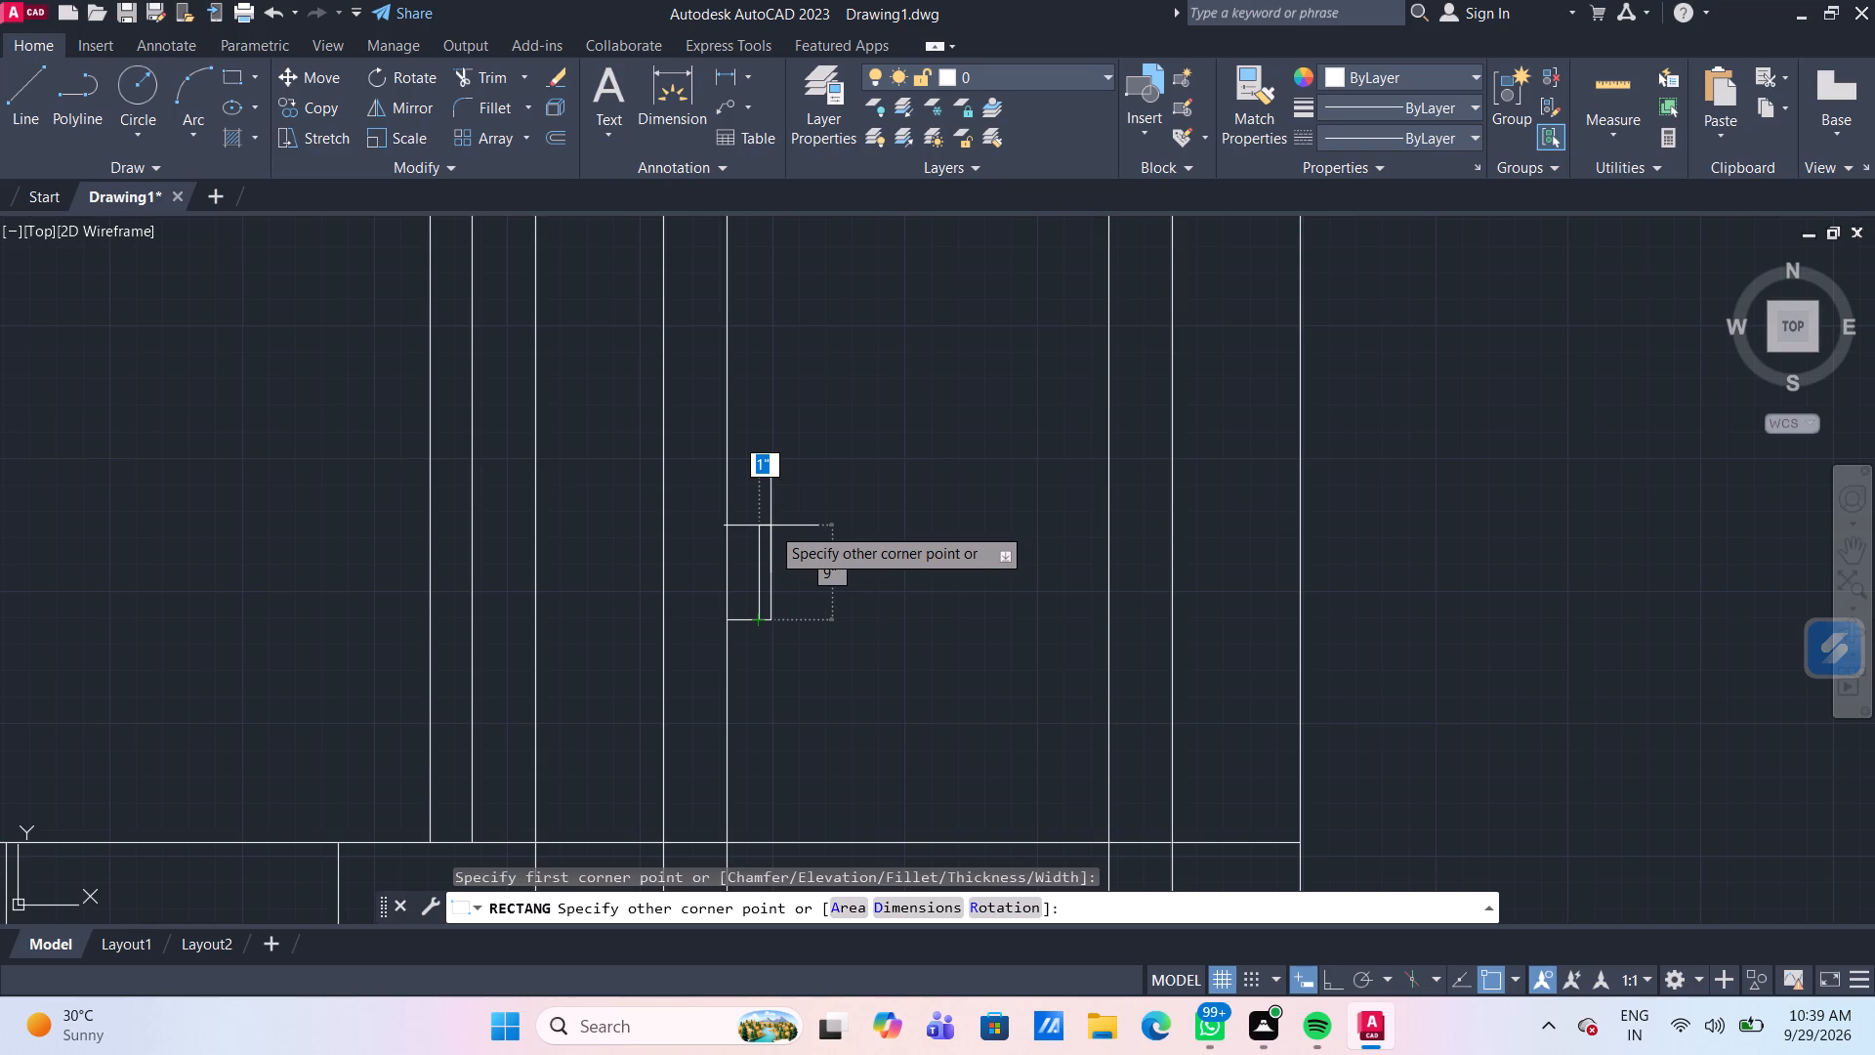
pyautogui.click(771, 526)
# Erase the 3" guide line between the frame's inner leg and the thin rectangle.
pyautogui.scroll(-3, 818, 591)
pyautogui.scroll(2, 827, 619)
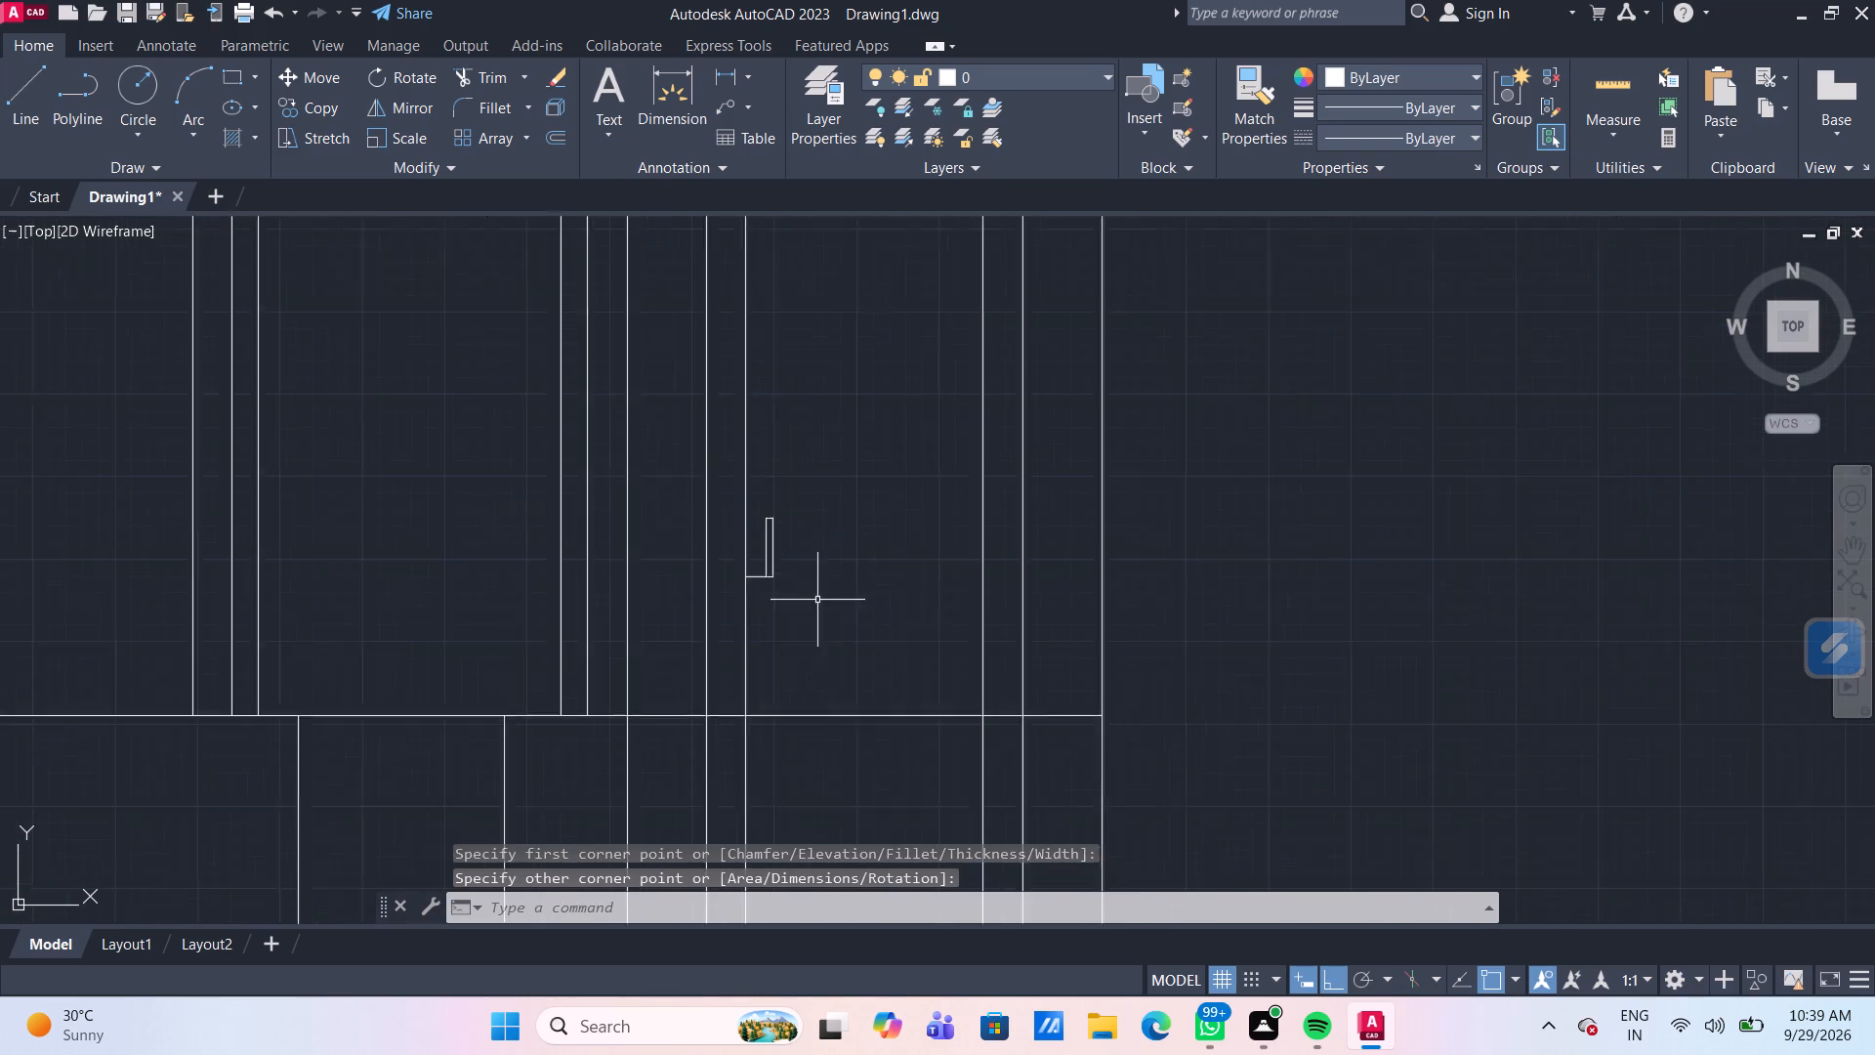
pyautogui.scroll(1, 817, 600)
pyautogui.click(710, 565)
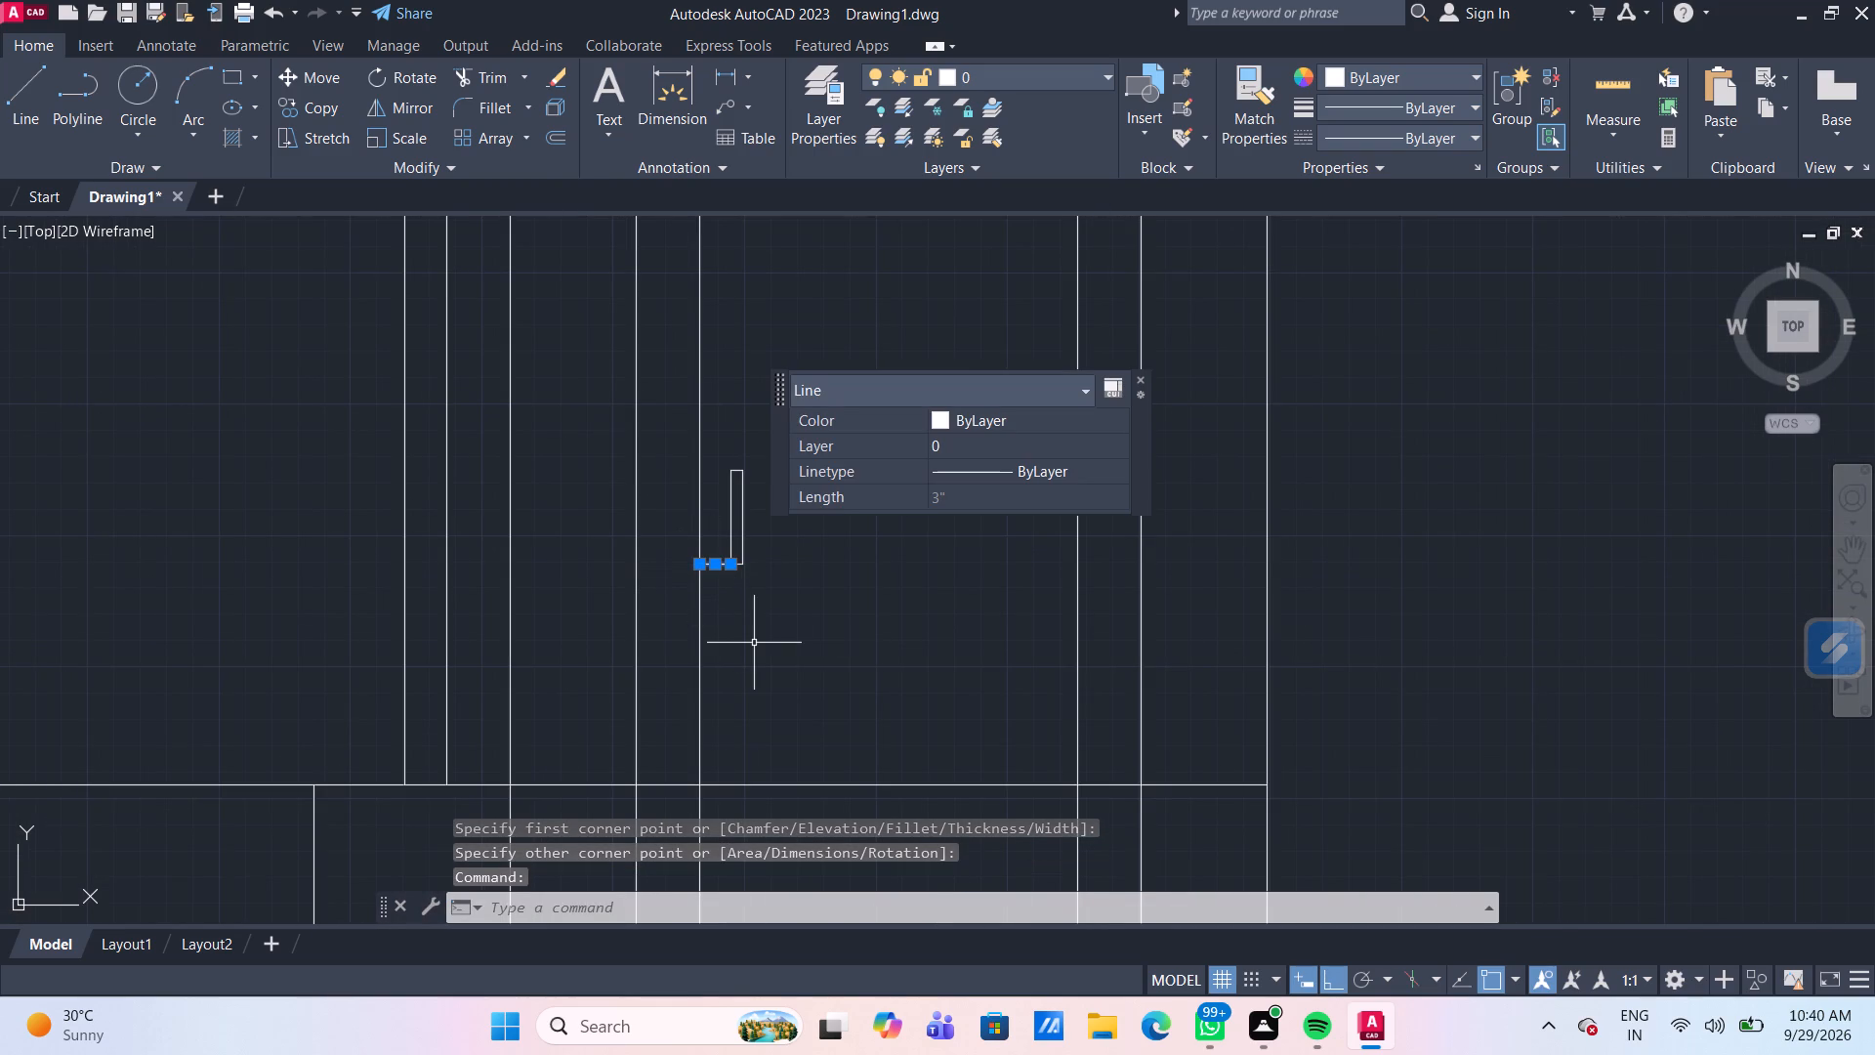
pyautogui.press('Delete')
# Explode the thin rectangle inside the right room's frame into separate lines.
pyautogui.scroll(-3, 754, 644)
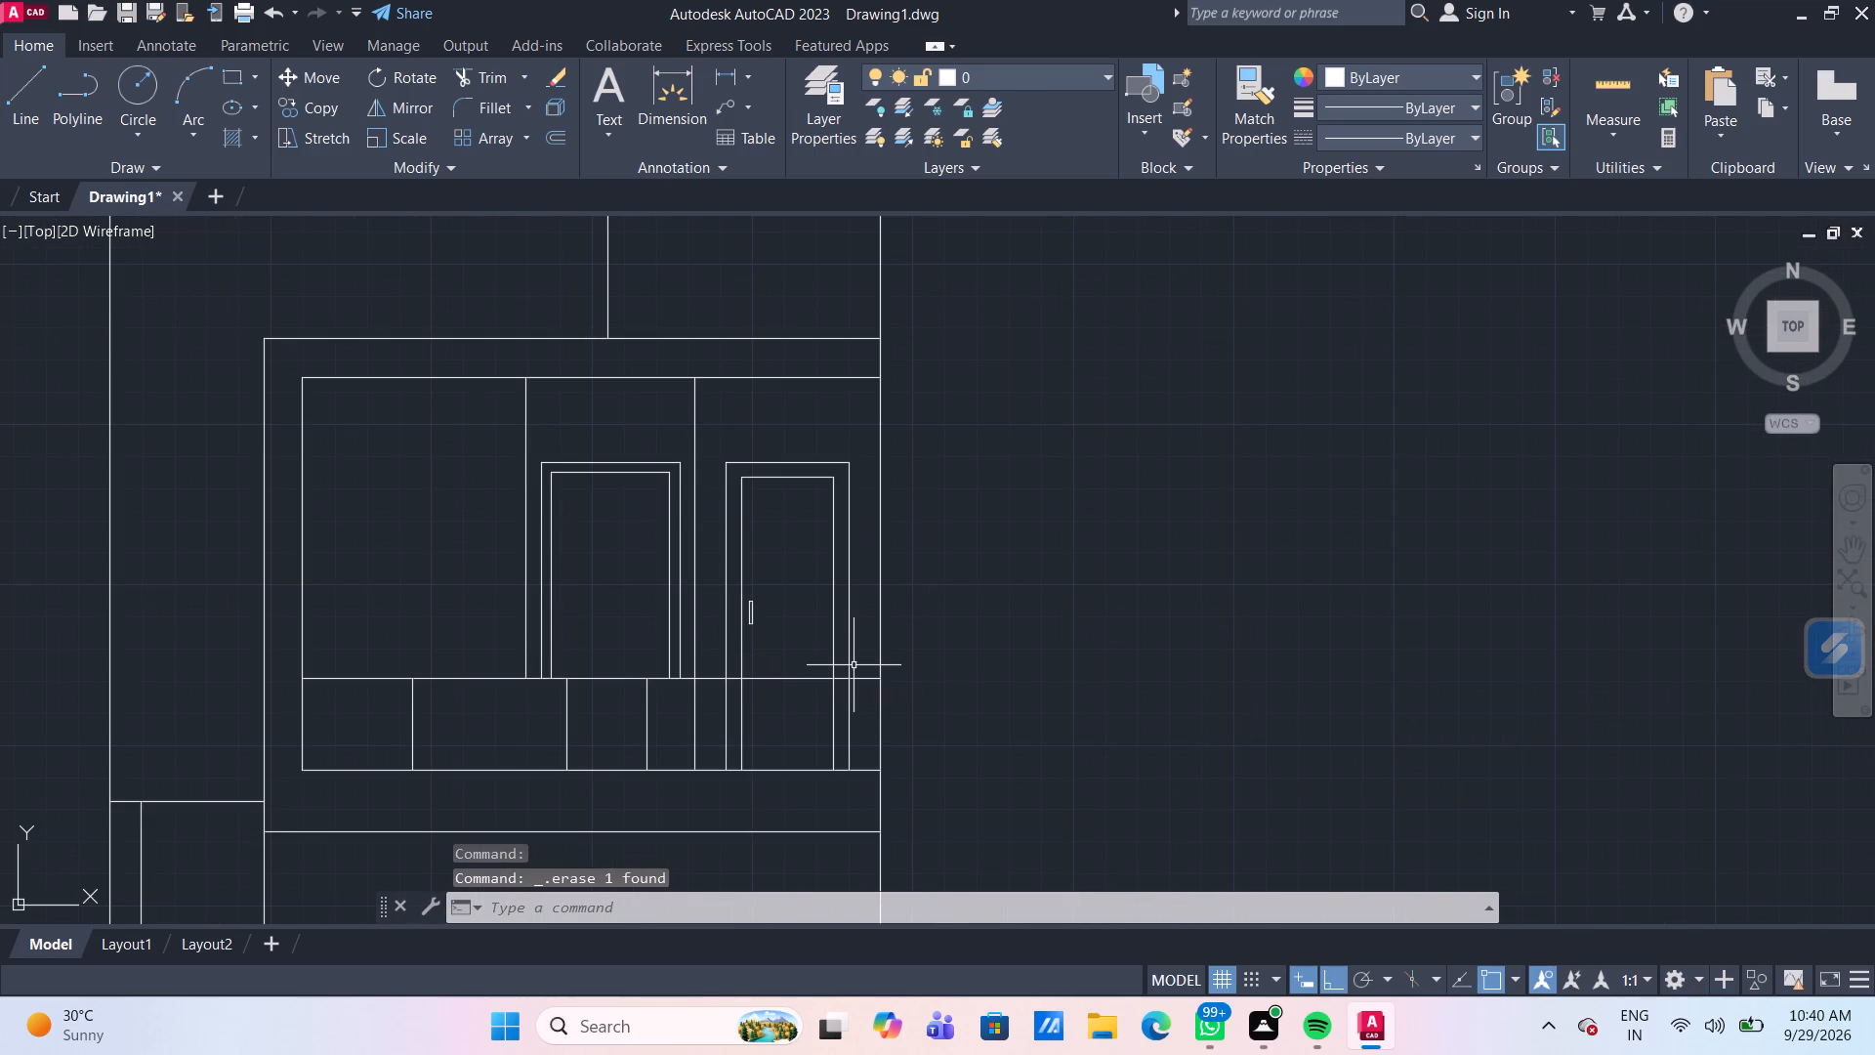
pyautogui.scroll(2, 771, 614)
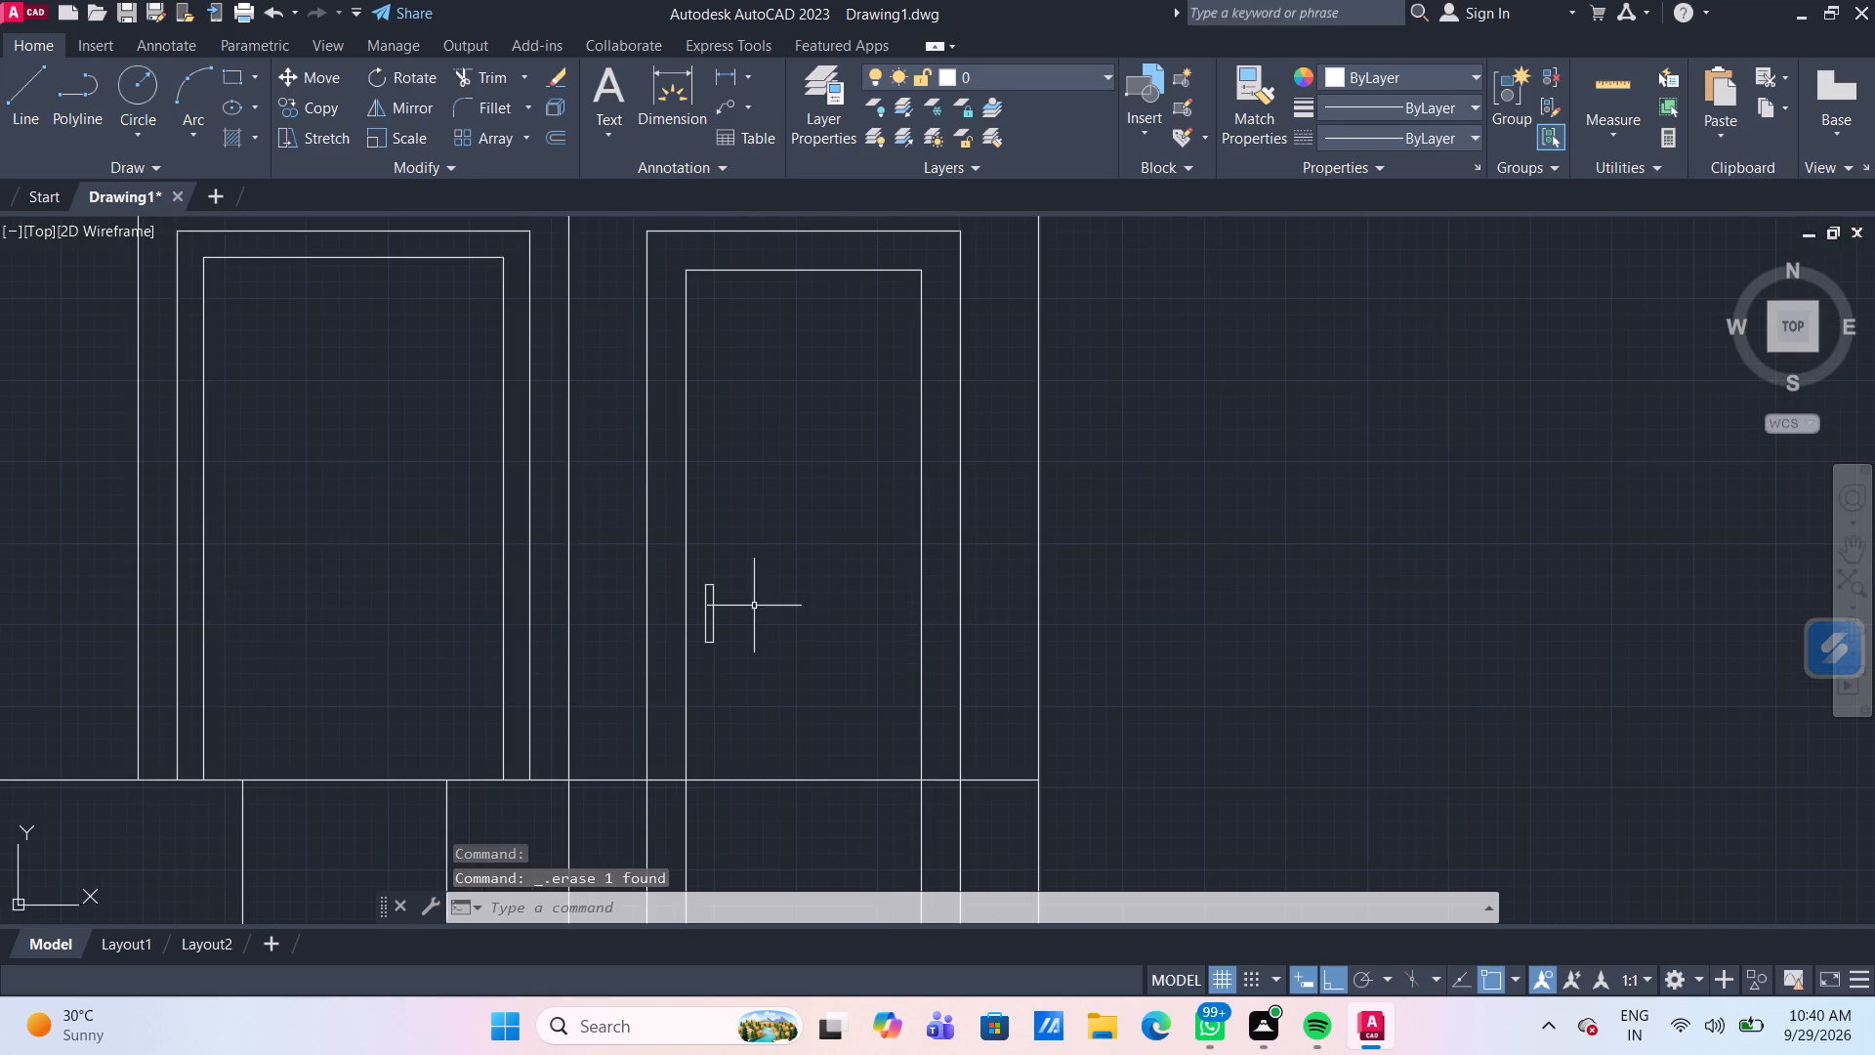
pyautogui.scroll(2, 741, 600)
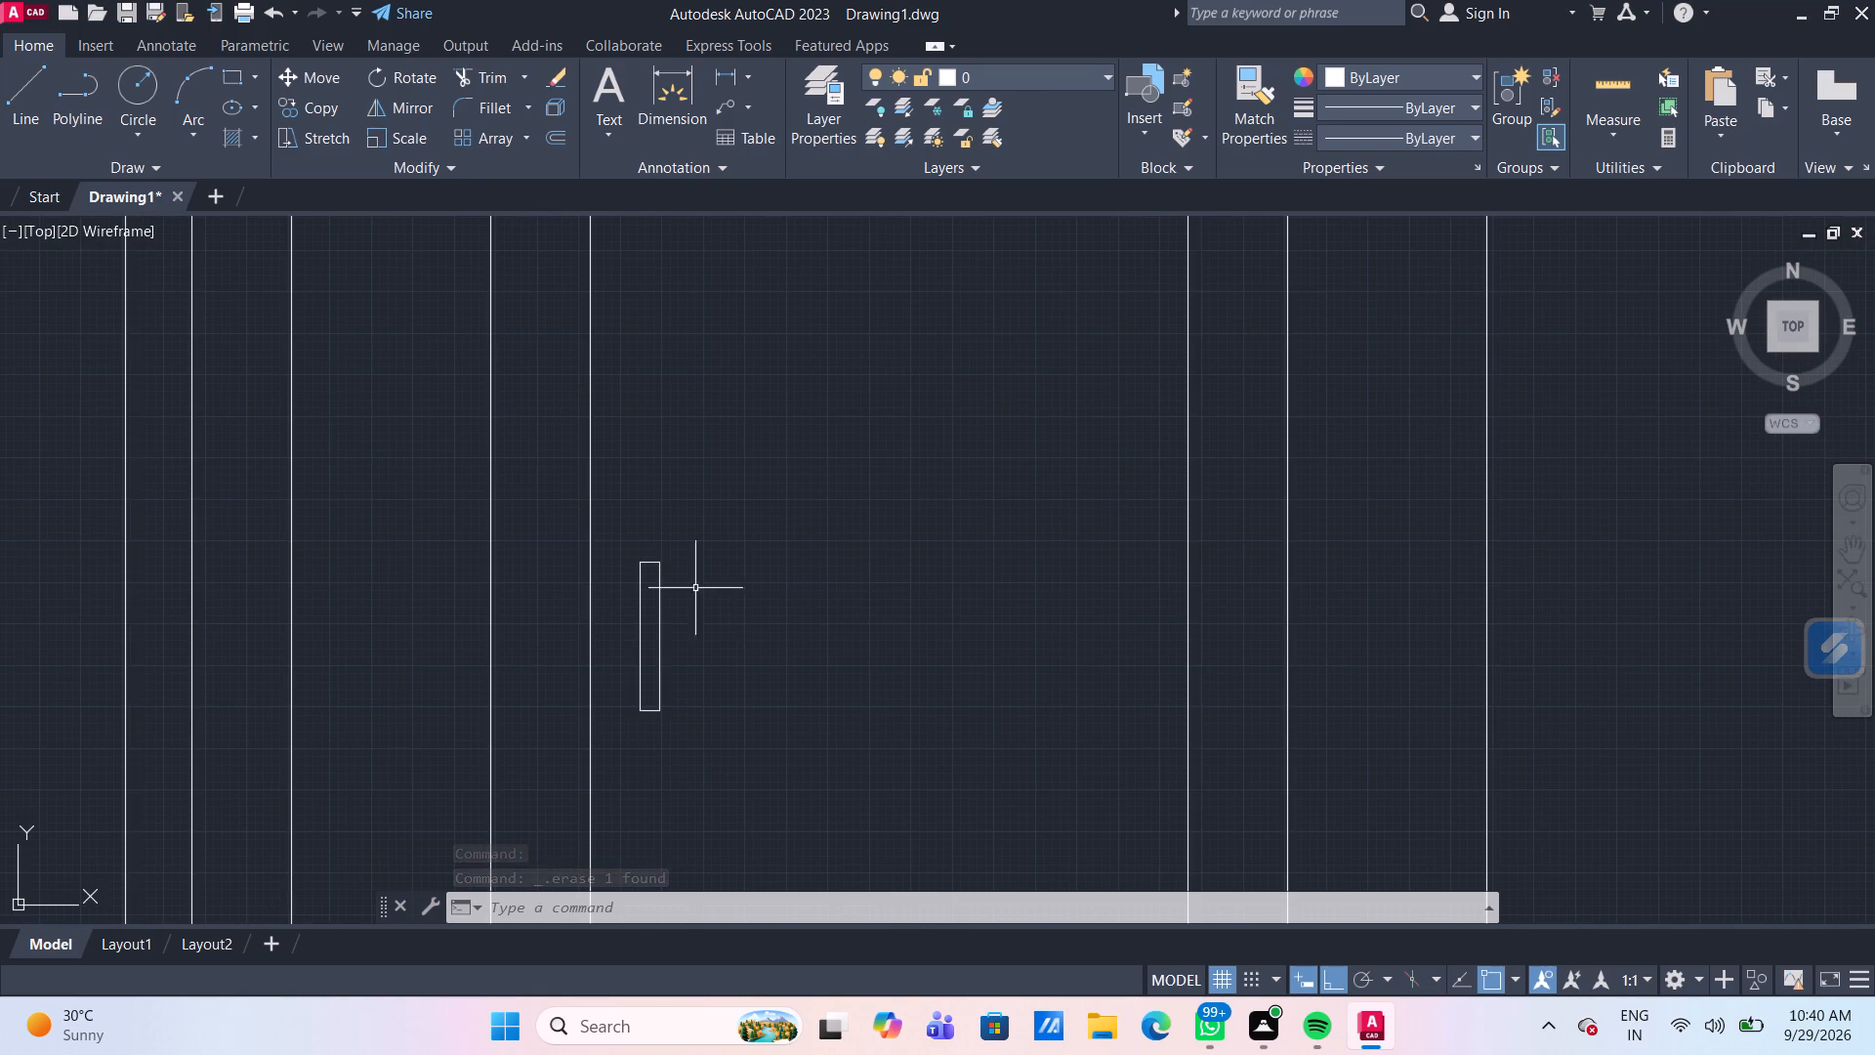
pyautogui.click(667, 584)
pyautogui.click(629, 552)
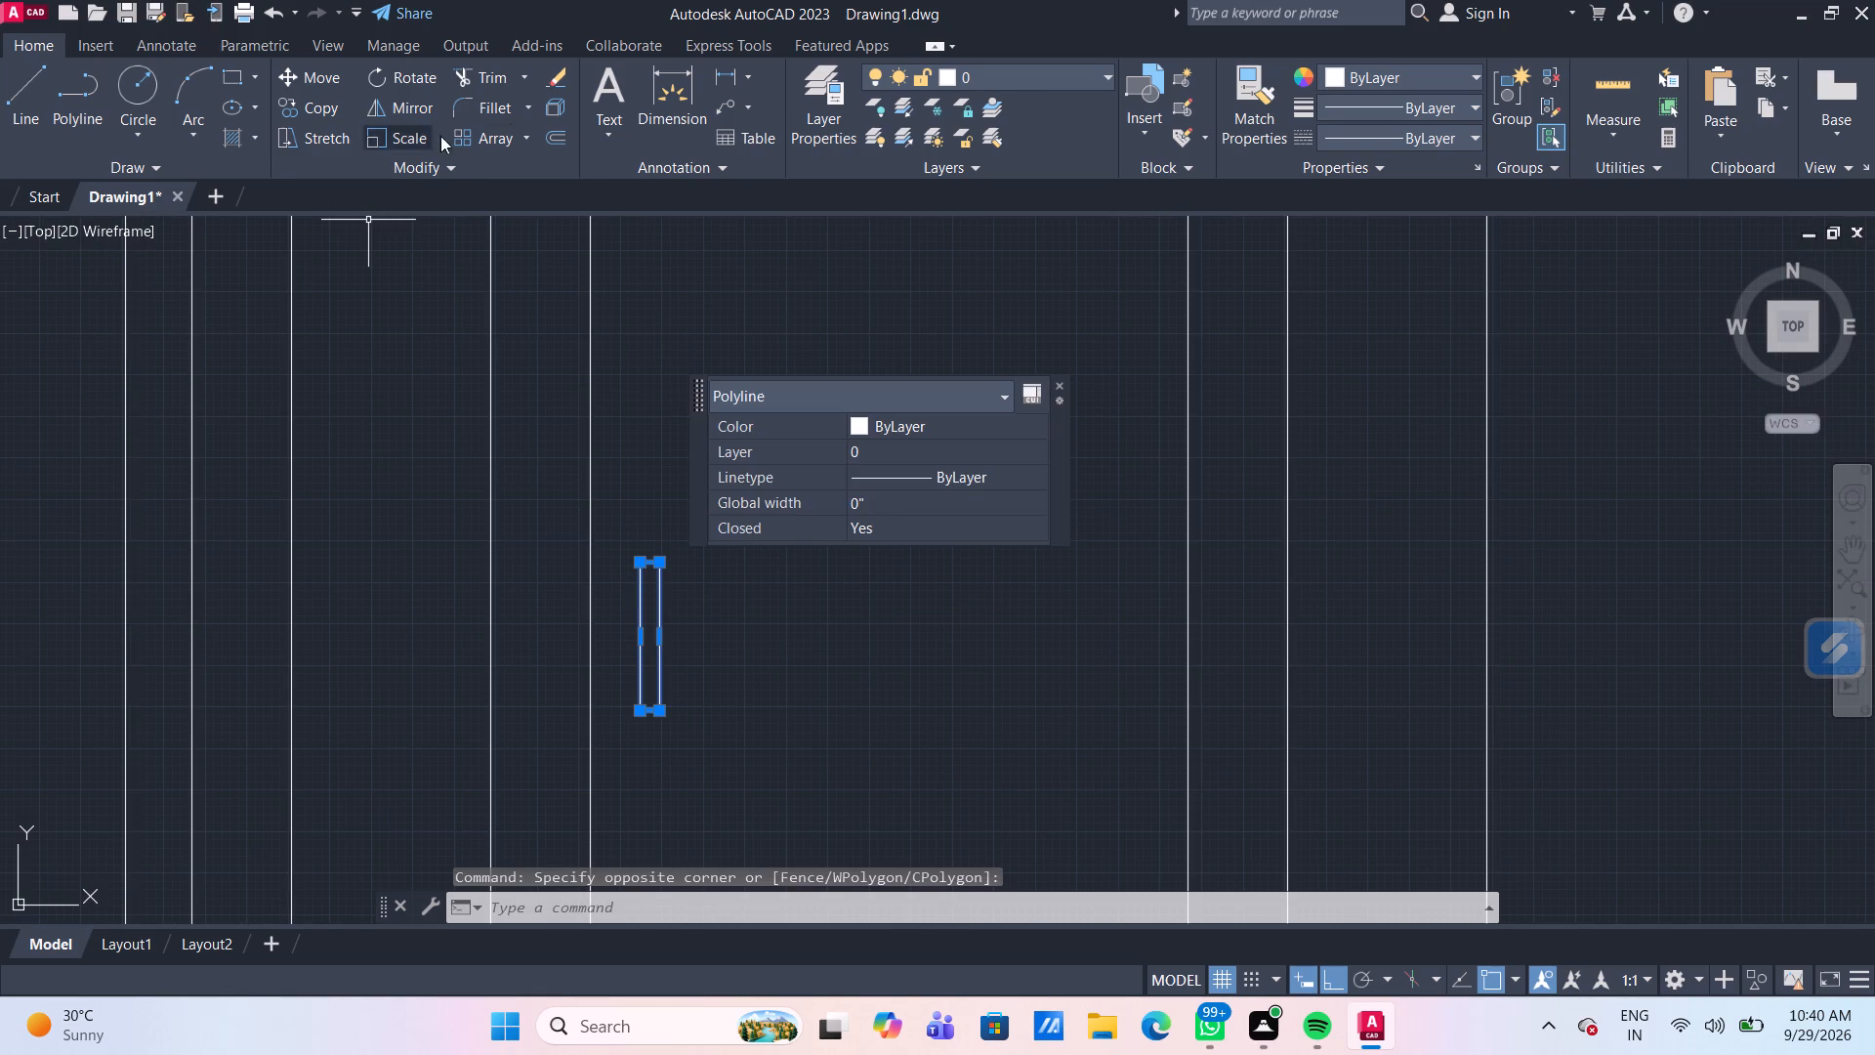
pyautogui.click(554, 107)
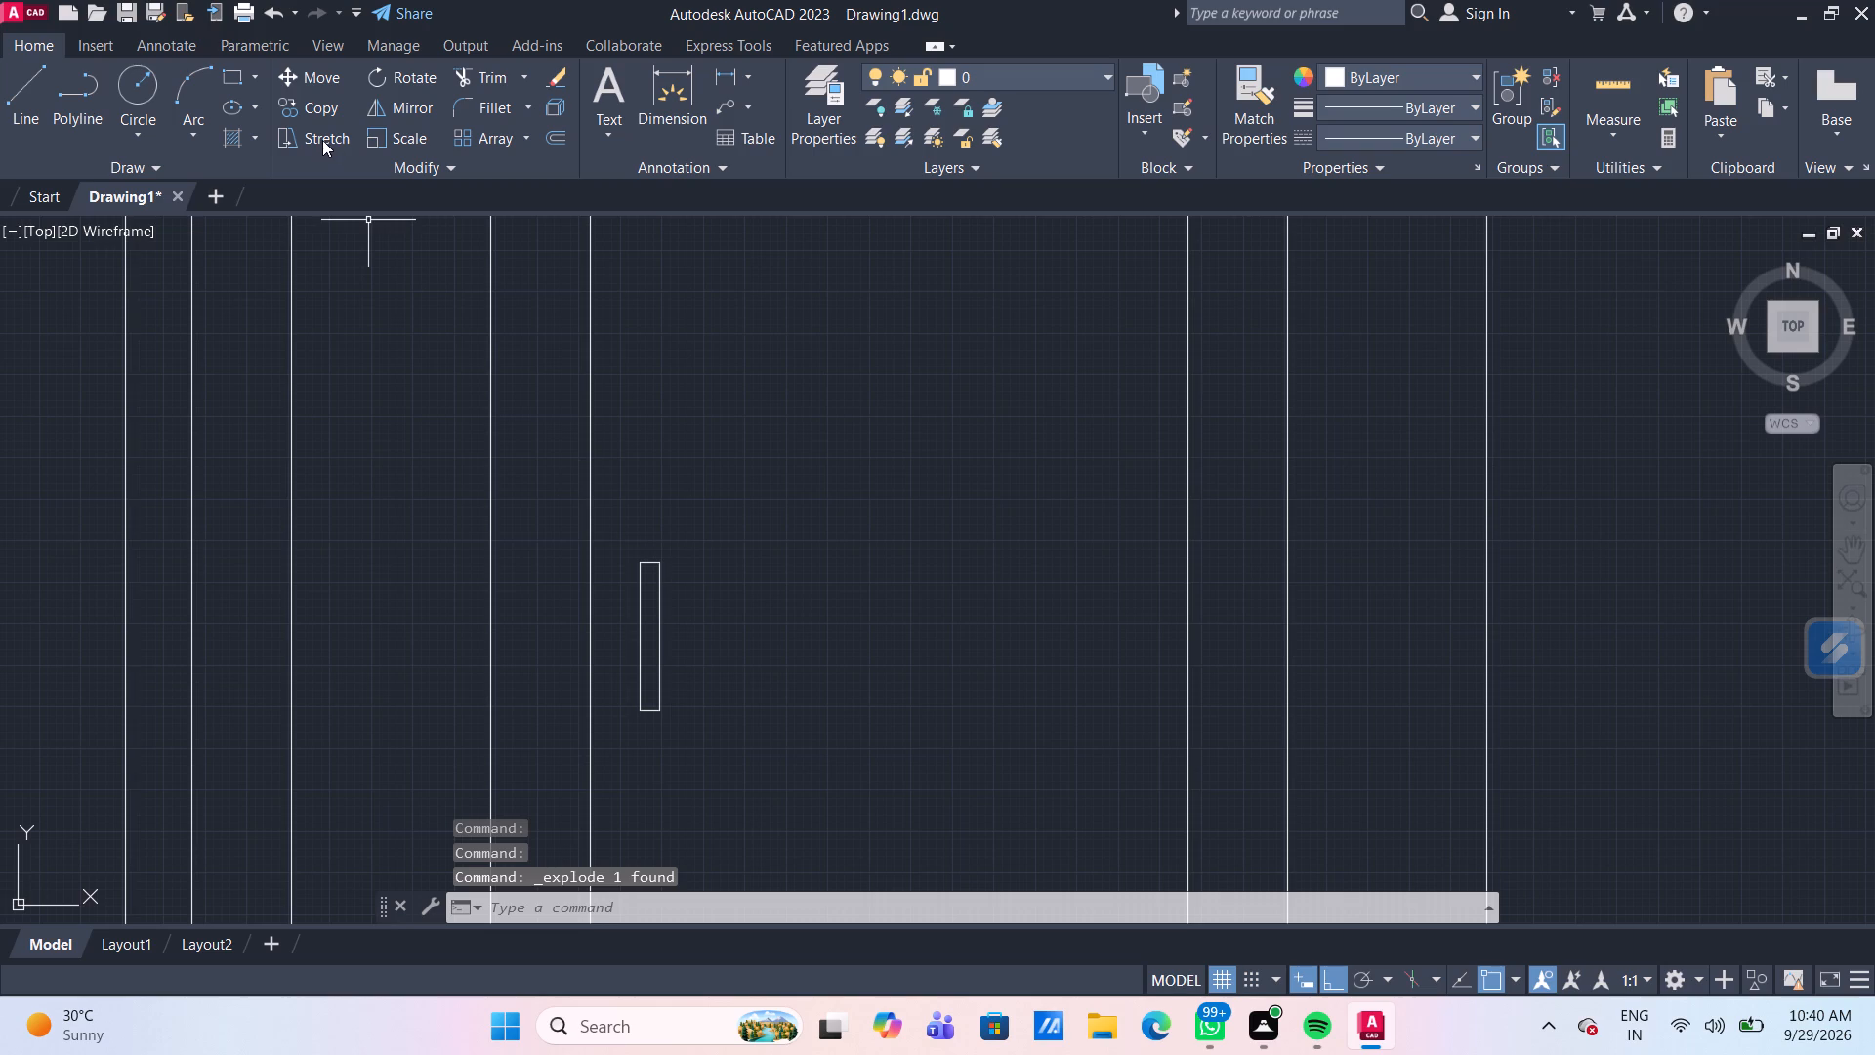
# Stretch the top end of the thin rectangle upward by 3".
pyautogui.moveTo(749, 691); pyautogui.dragTo(734, 675)
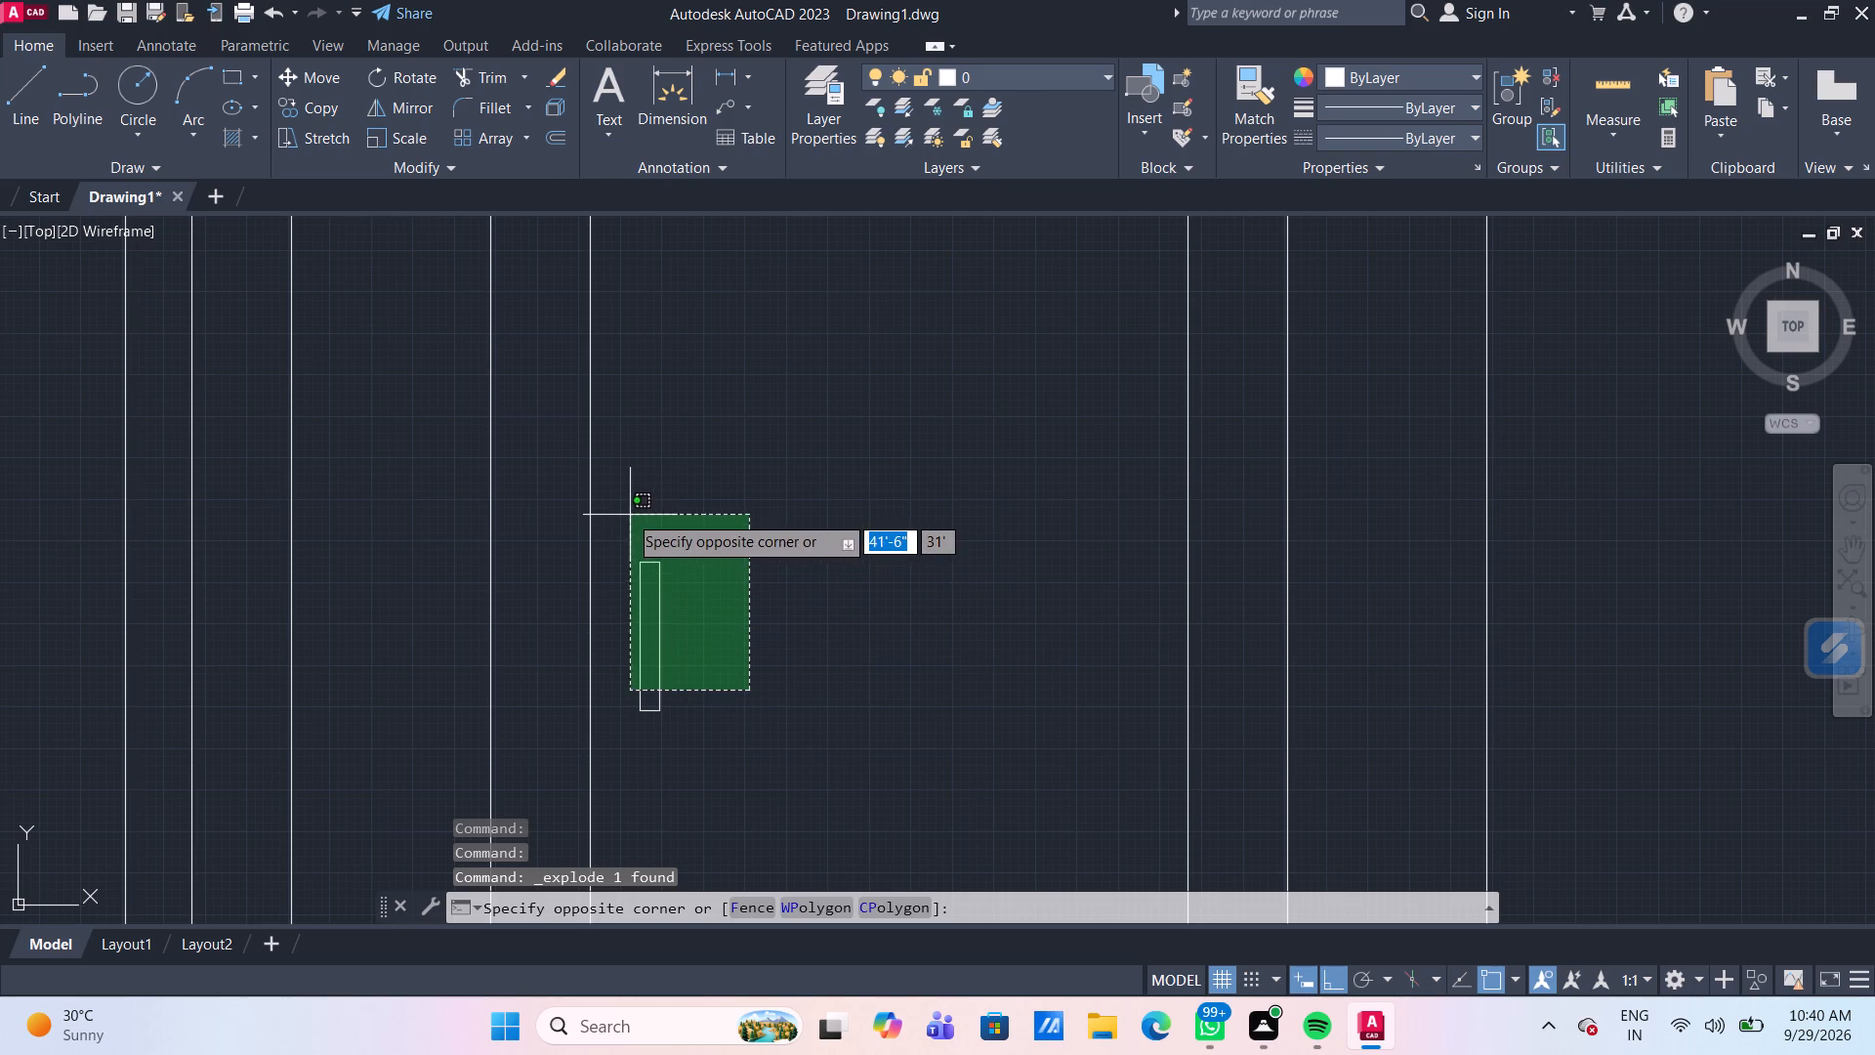
pyautogui.click(628, 514)
pyautogui.click(325, 146)
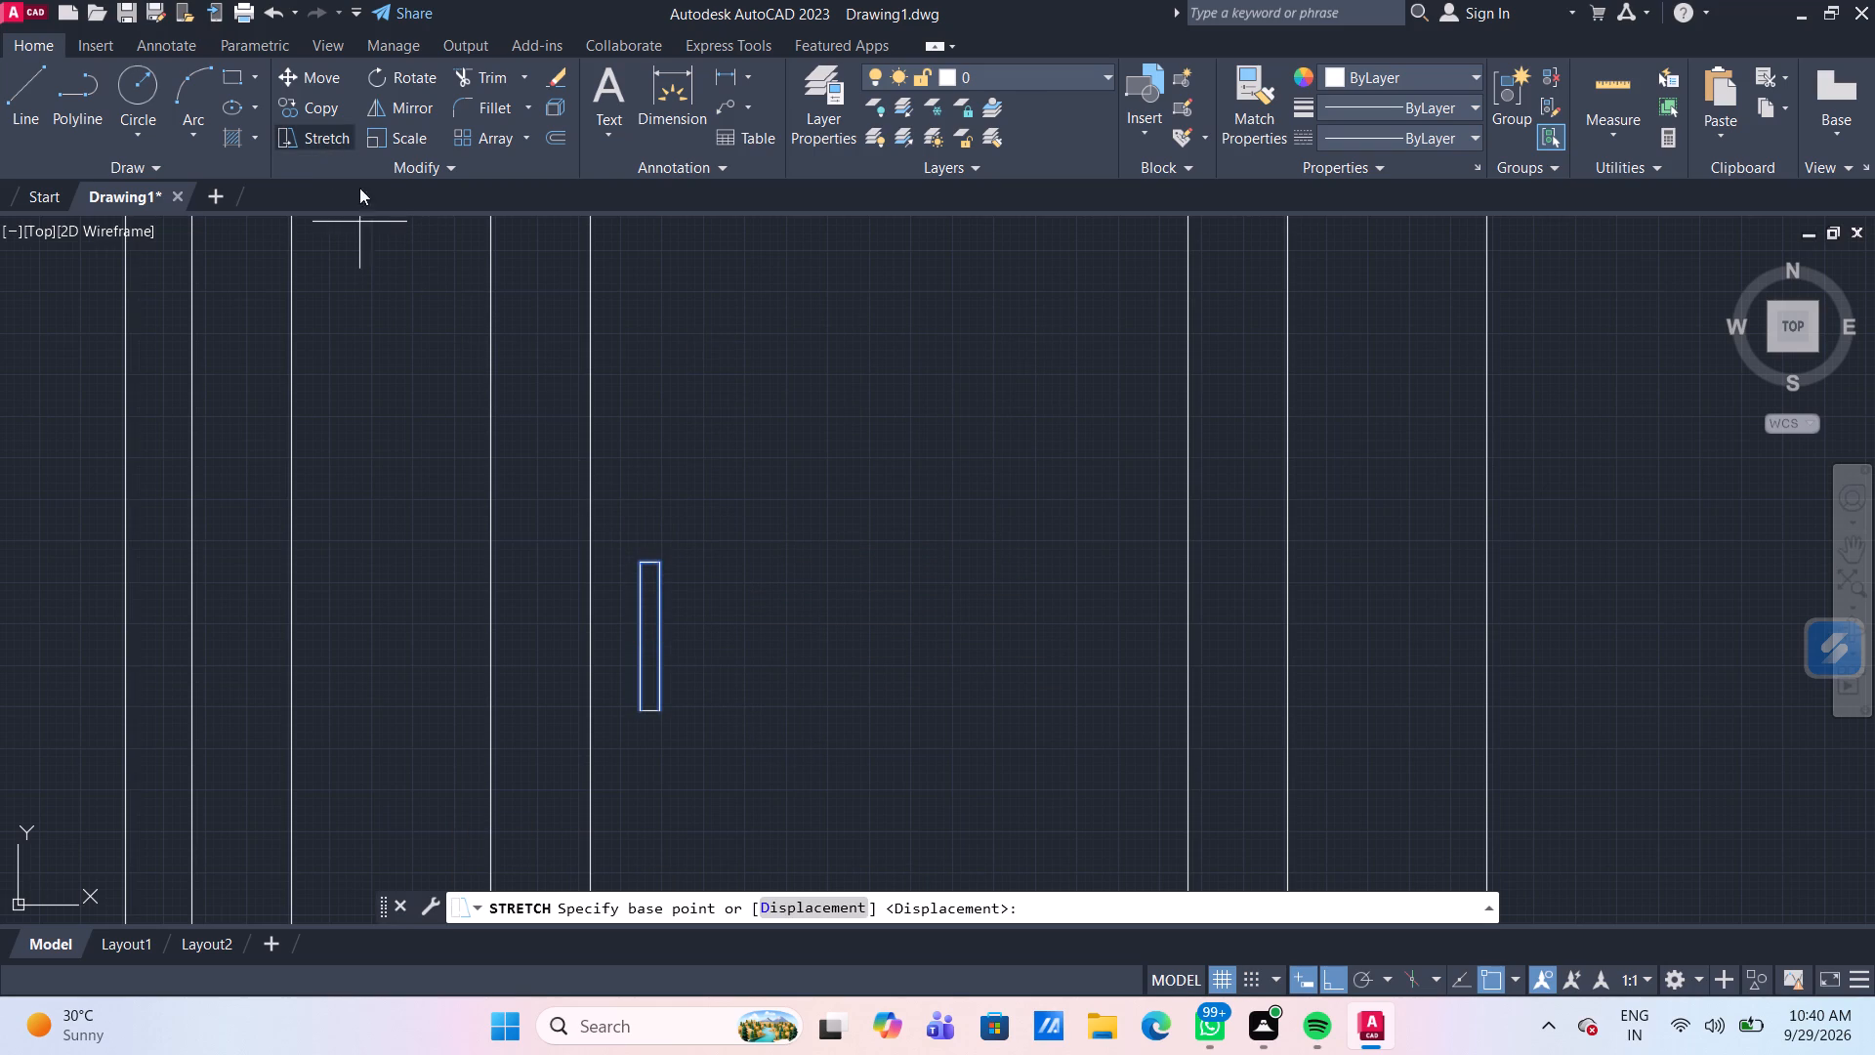
pyautogui.click(664, 566)
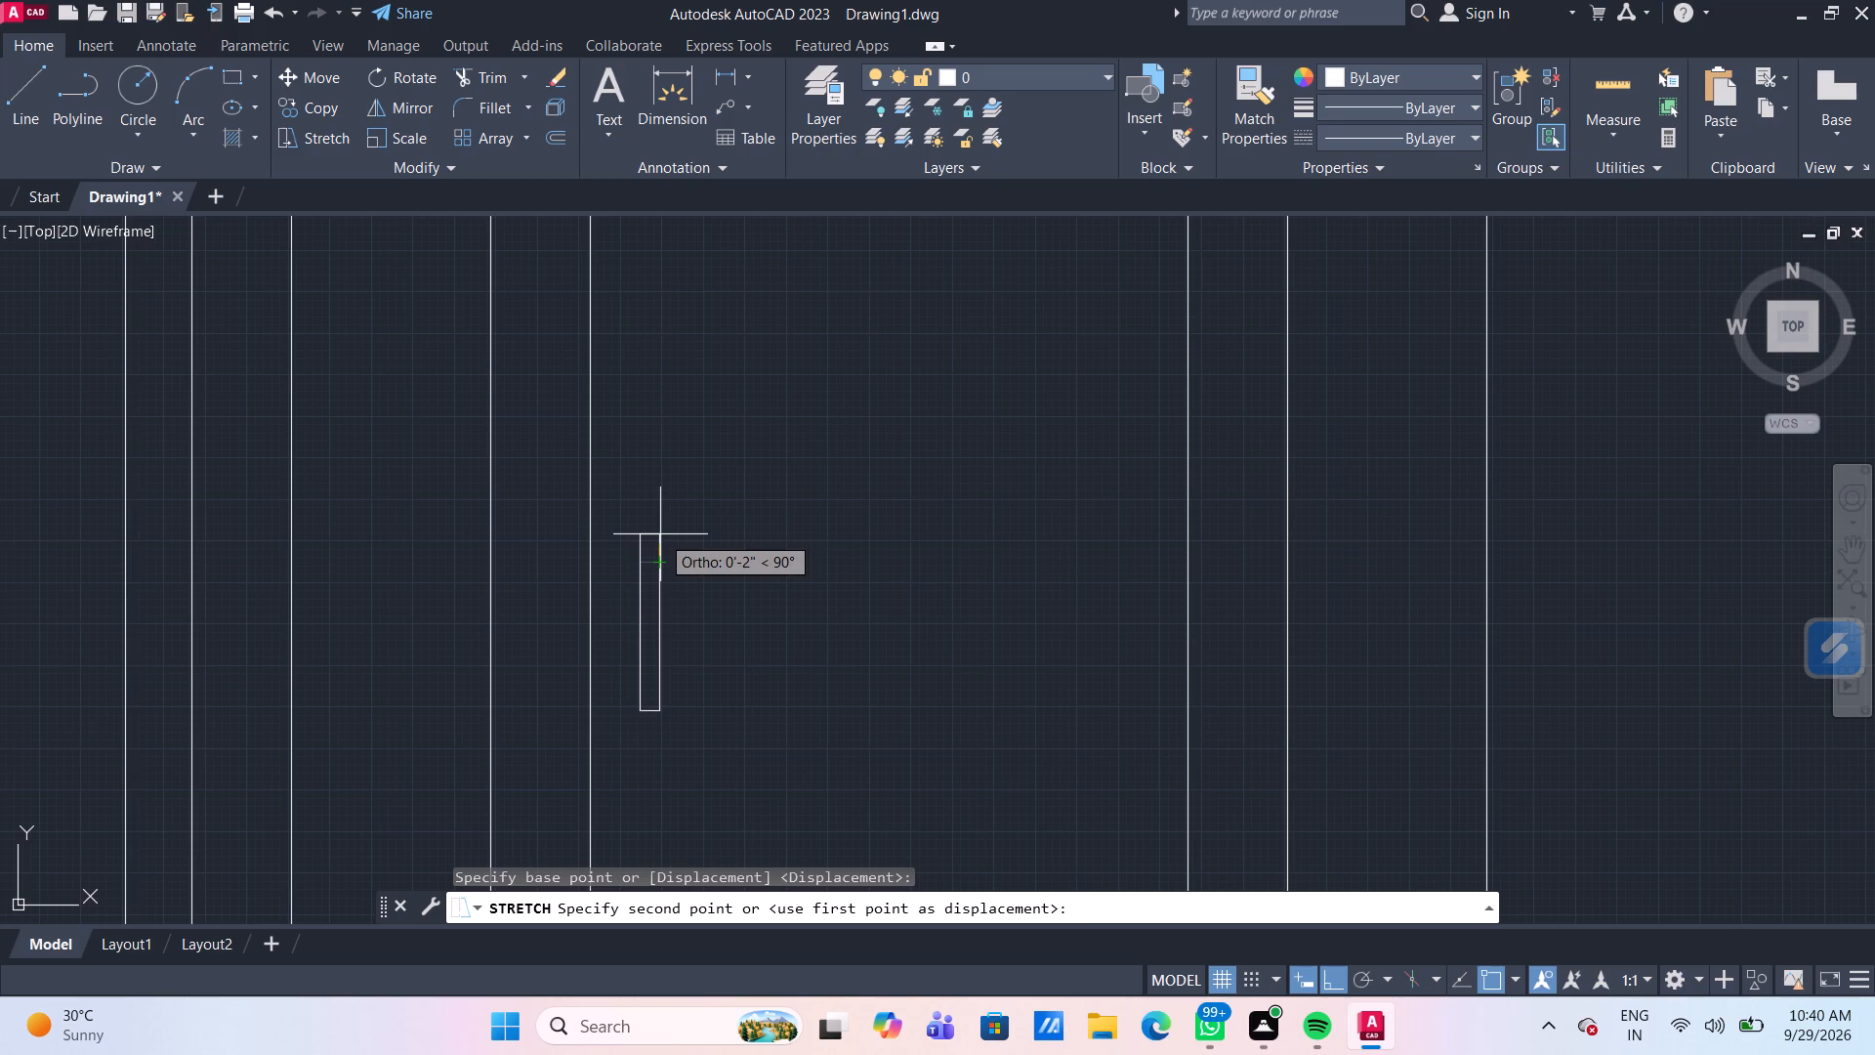
pyautogui.write('3"')
pyautogui.press('Return')
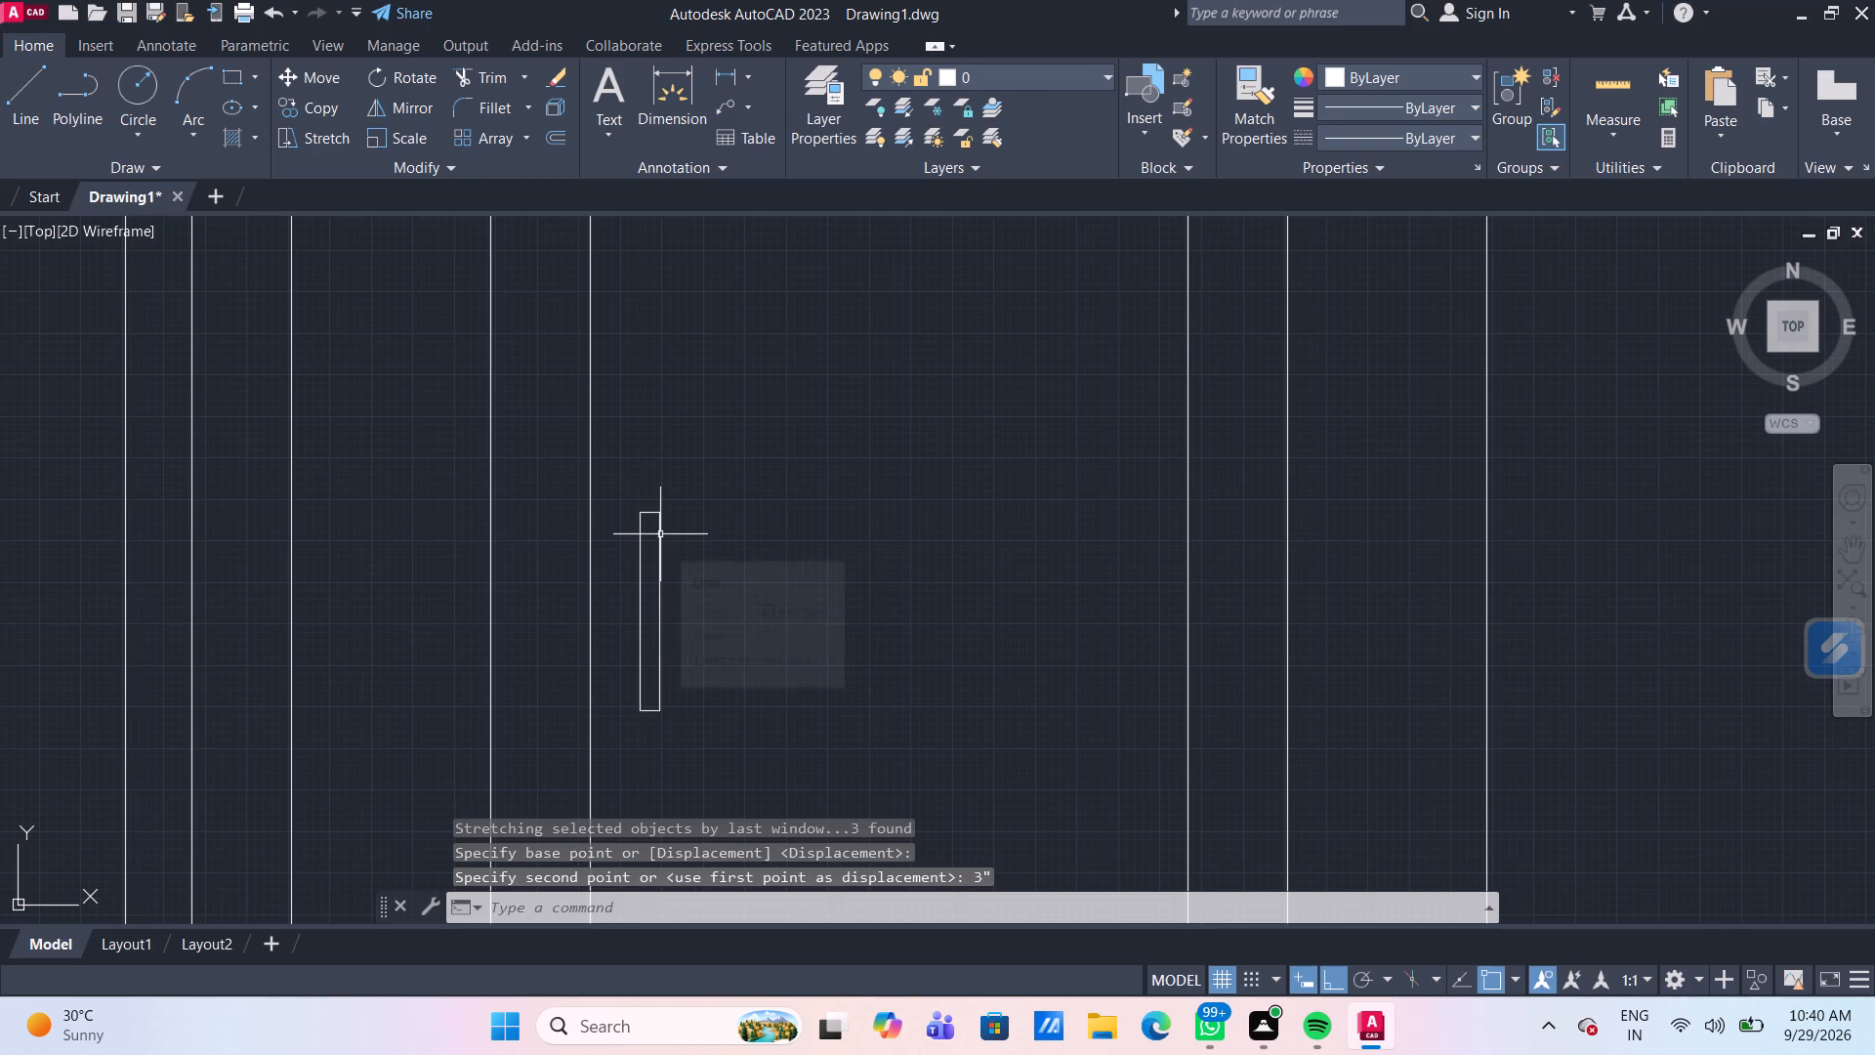
# Draw a vertical line about 4' long across the strip below the upper rooms, between its top and bottom lines.
pyautogui.scroll(-4, 660, 534)
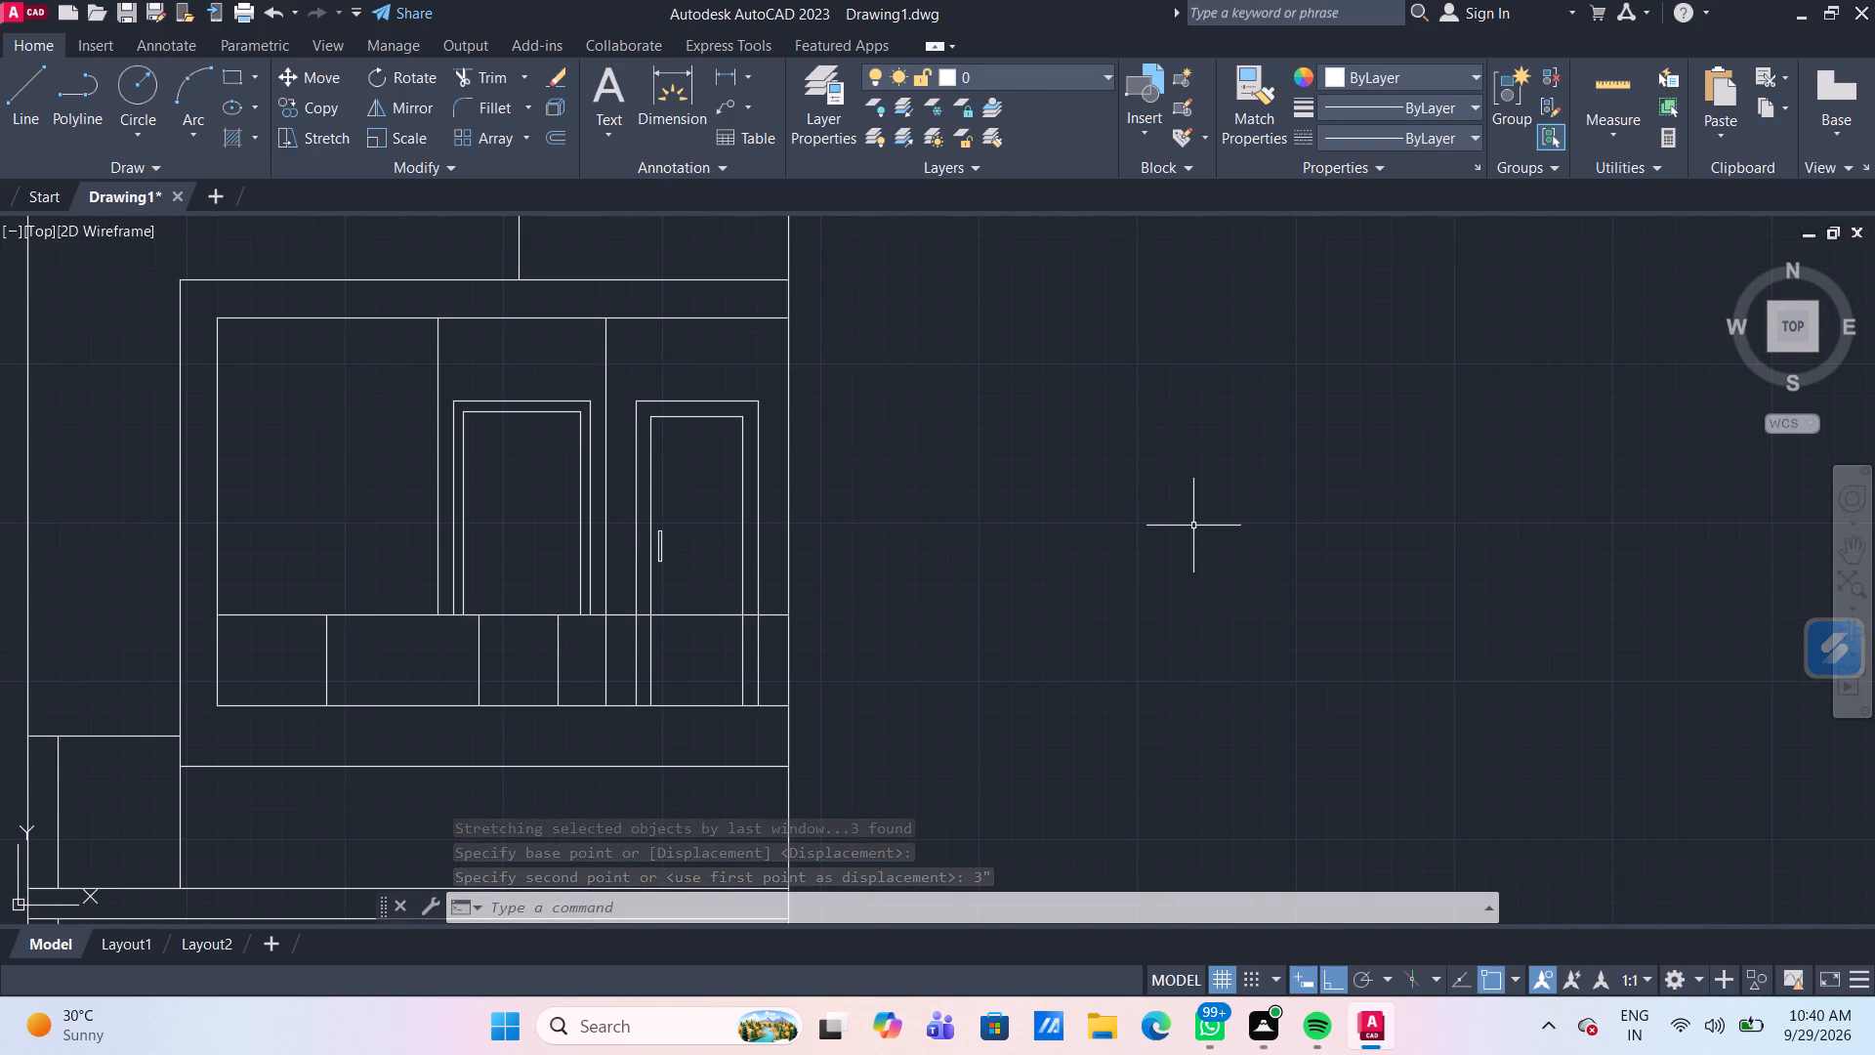
pyautogui.moveTo(577, 741); pyautogui.dragTo(621, 676, button='middle')
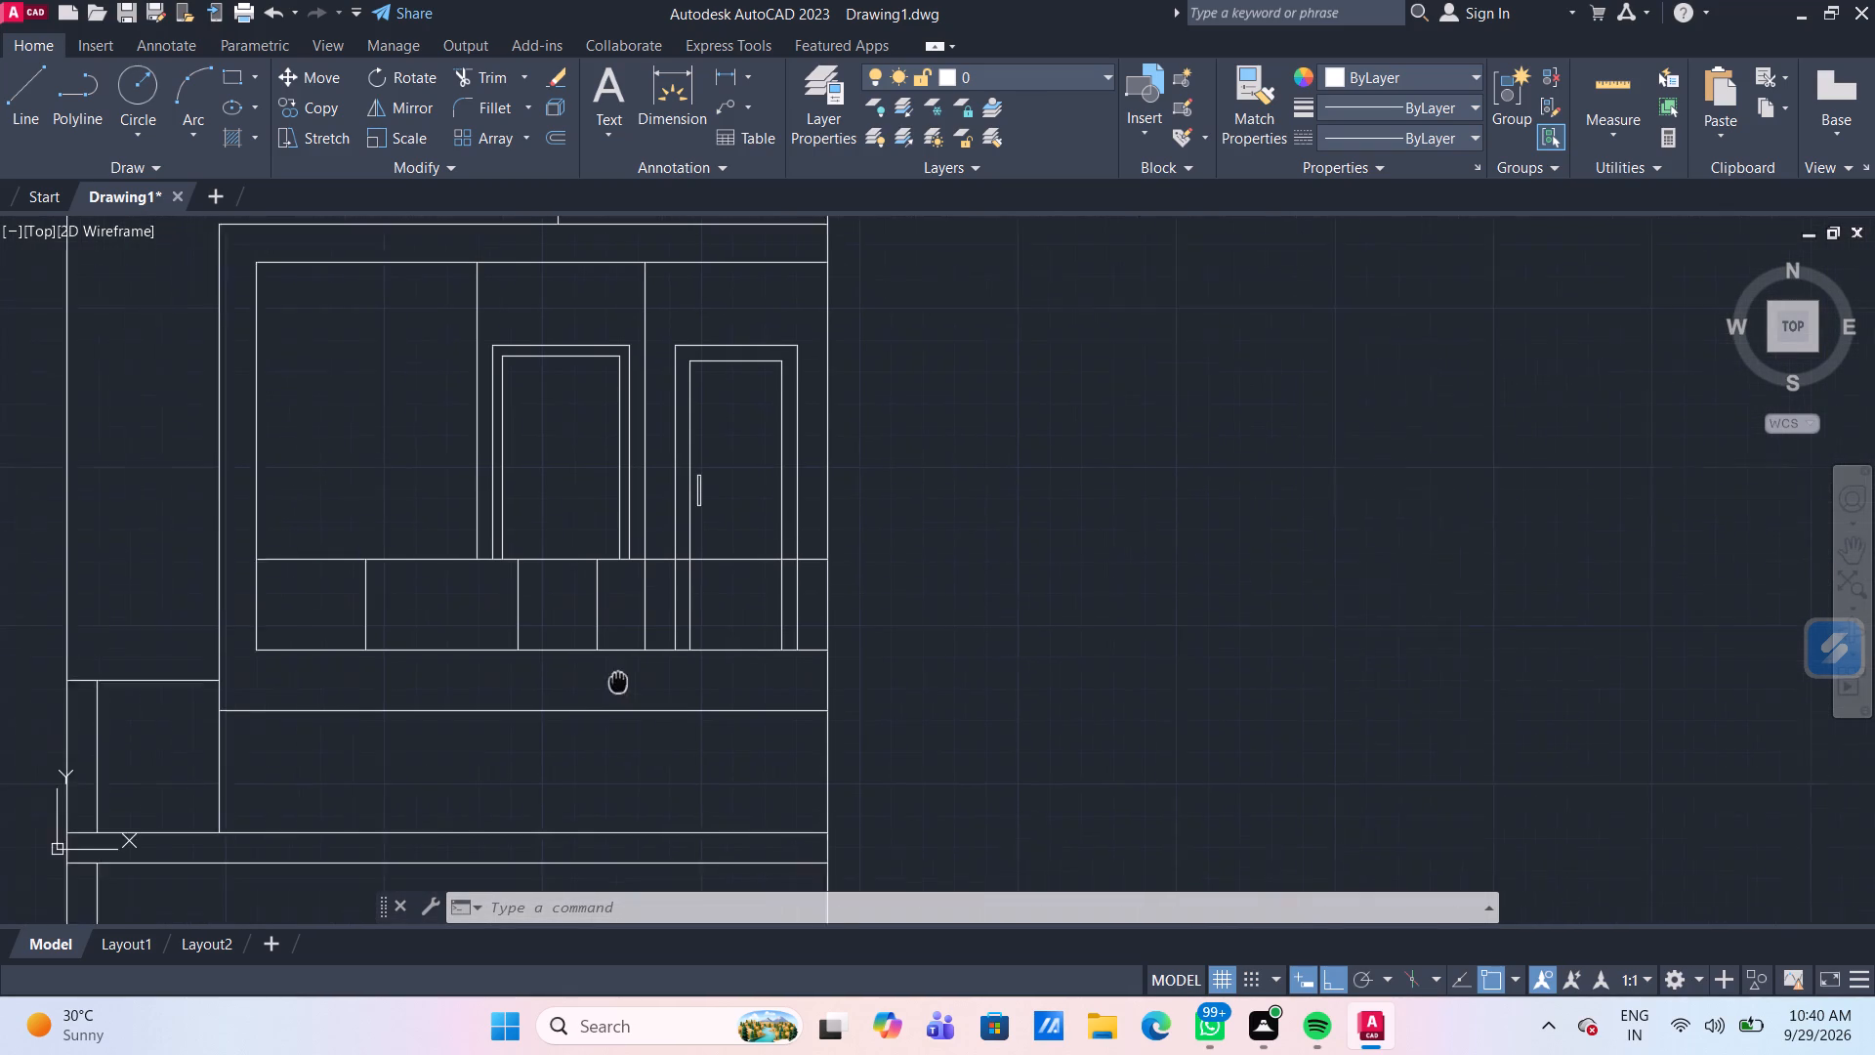
pyautogui.moveTo(621, 676); pyautogui.dragTo(631, 638, button='middle')
pyautogui.scroll(-1, 634, 633)
pyautogui.moveTo(660, 740); pyautogui.dragTo(729, 612, button='middle')
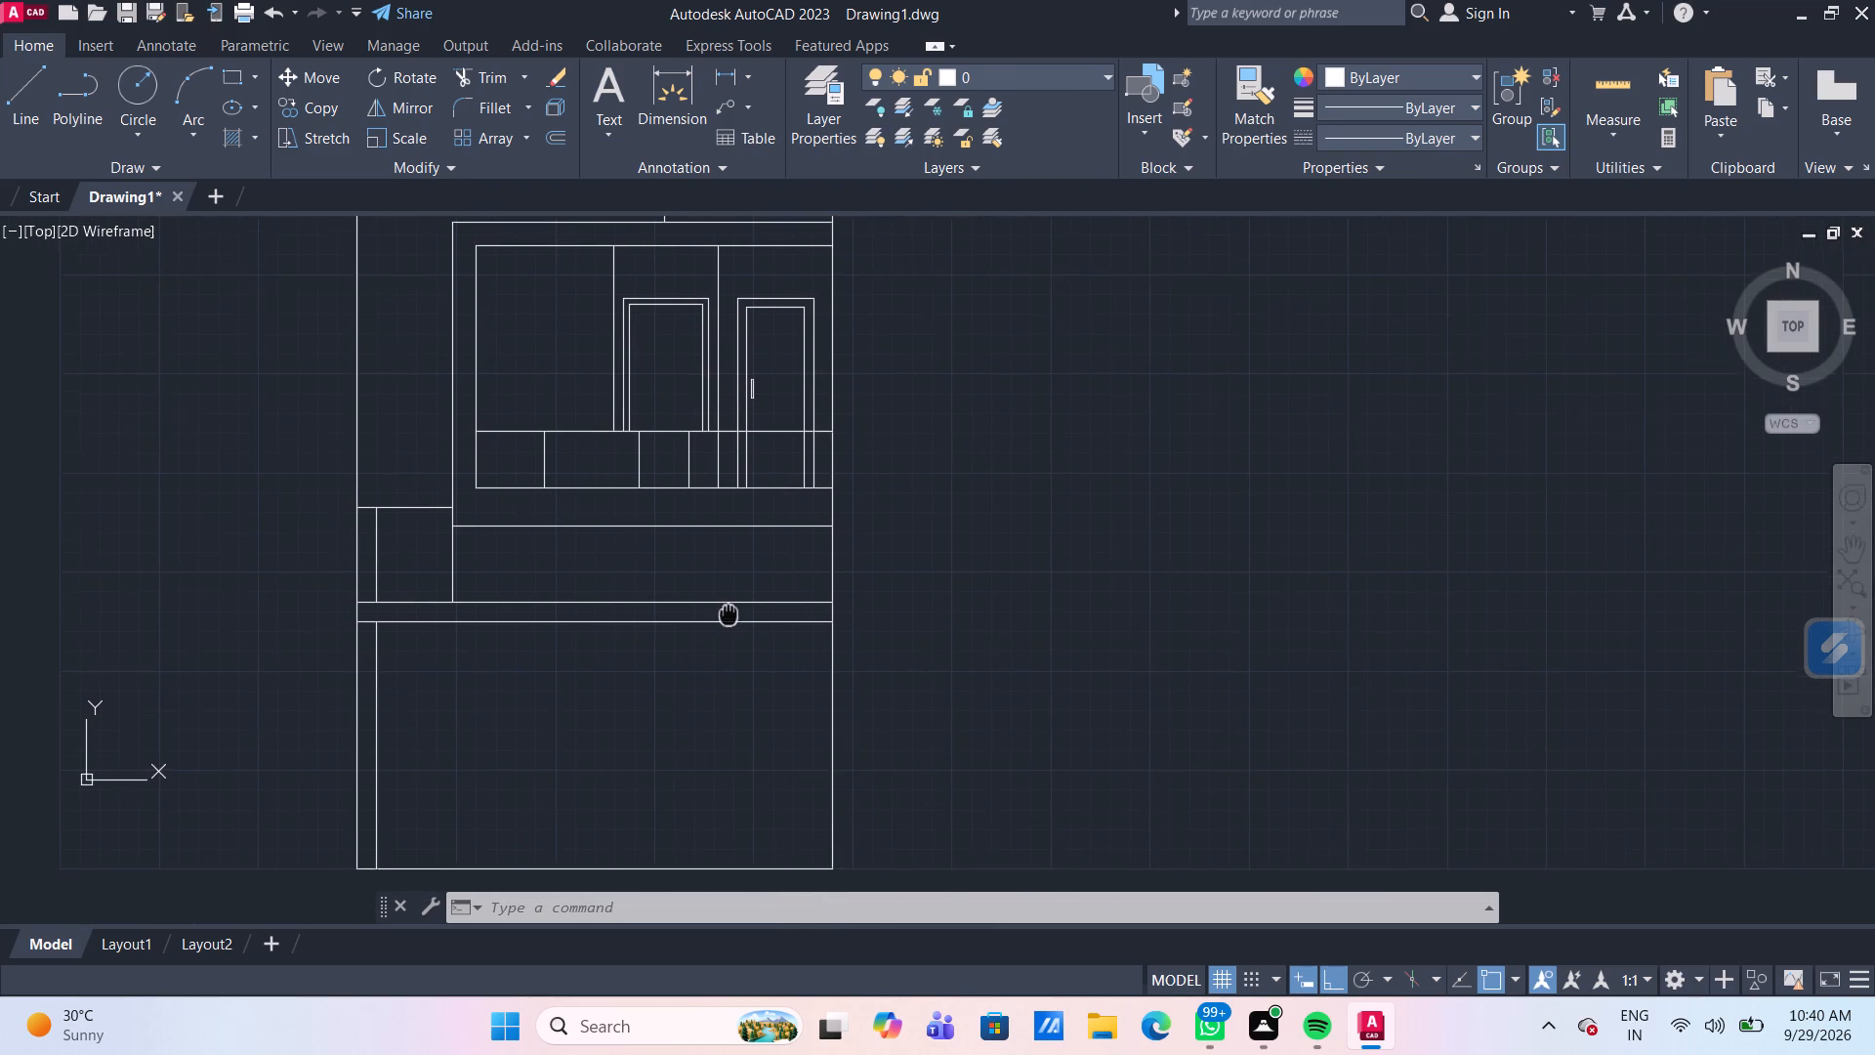
pyautogui.moveTo(729, 612); pyautogui.dragTo(729, 612, button='middle')
pyautogui.moveTo(643, 799); pyautogui.dragTo(656, 718, button='middle')
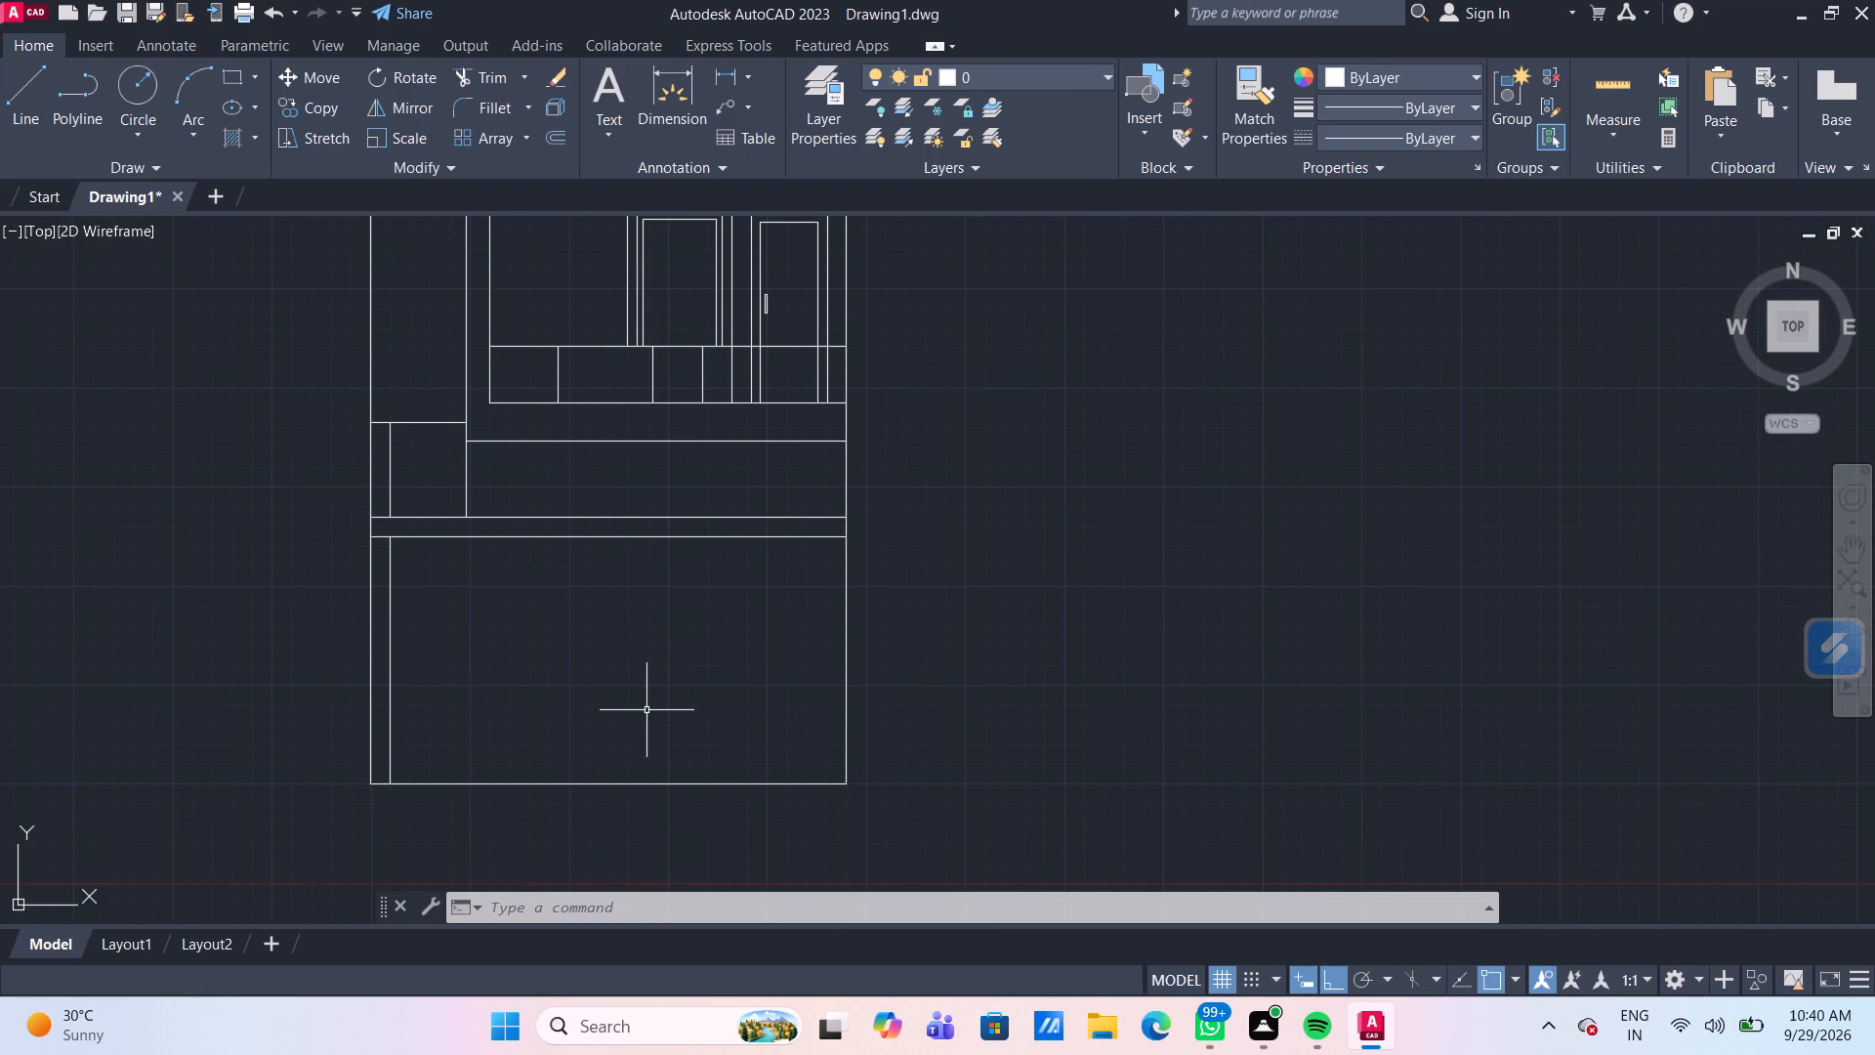
pyautogui.click(40, 106)
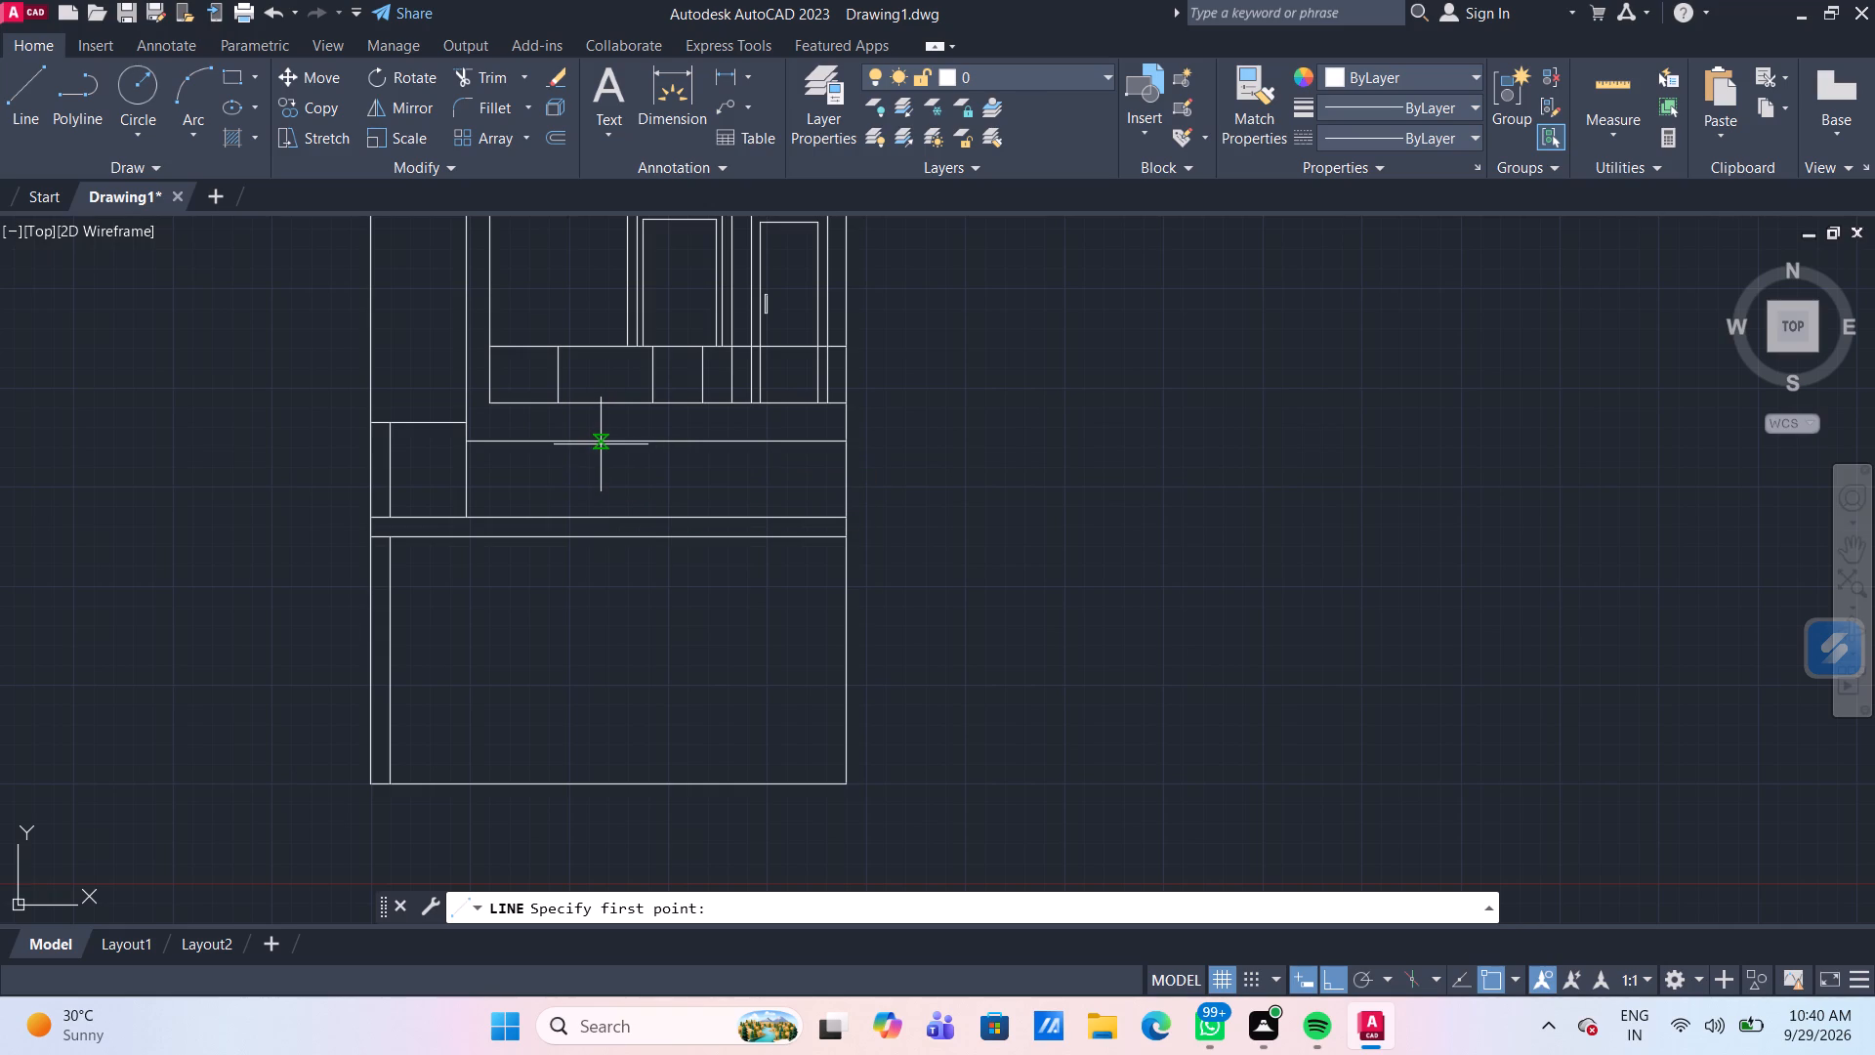
pyautogui.click(592, 441)
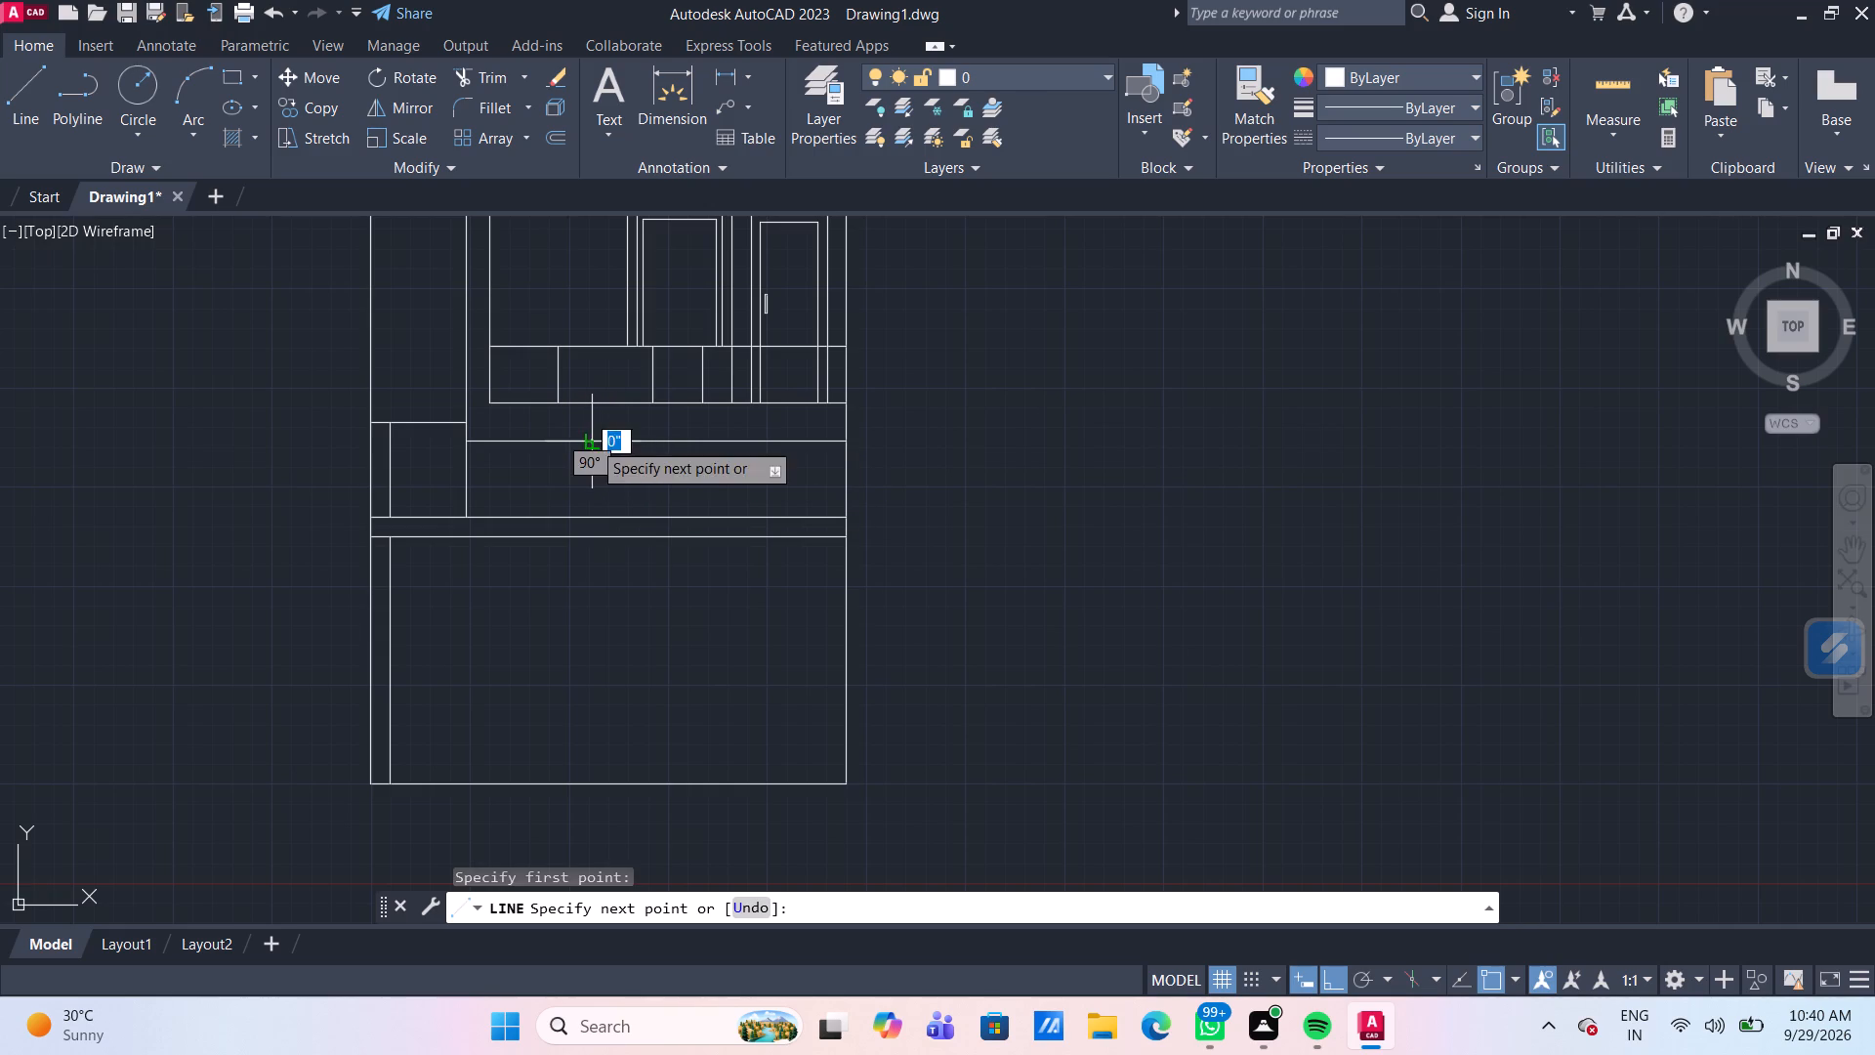
pyautogui.click(589, 515)
pyautogui.press('Return')
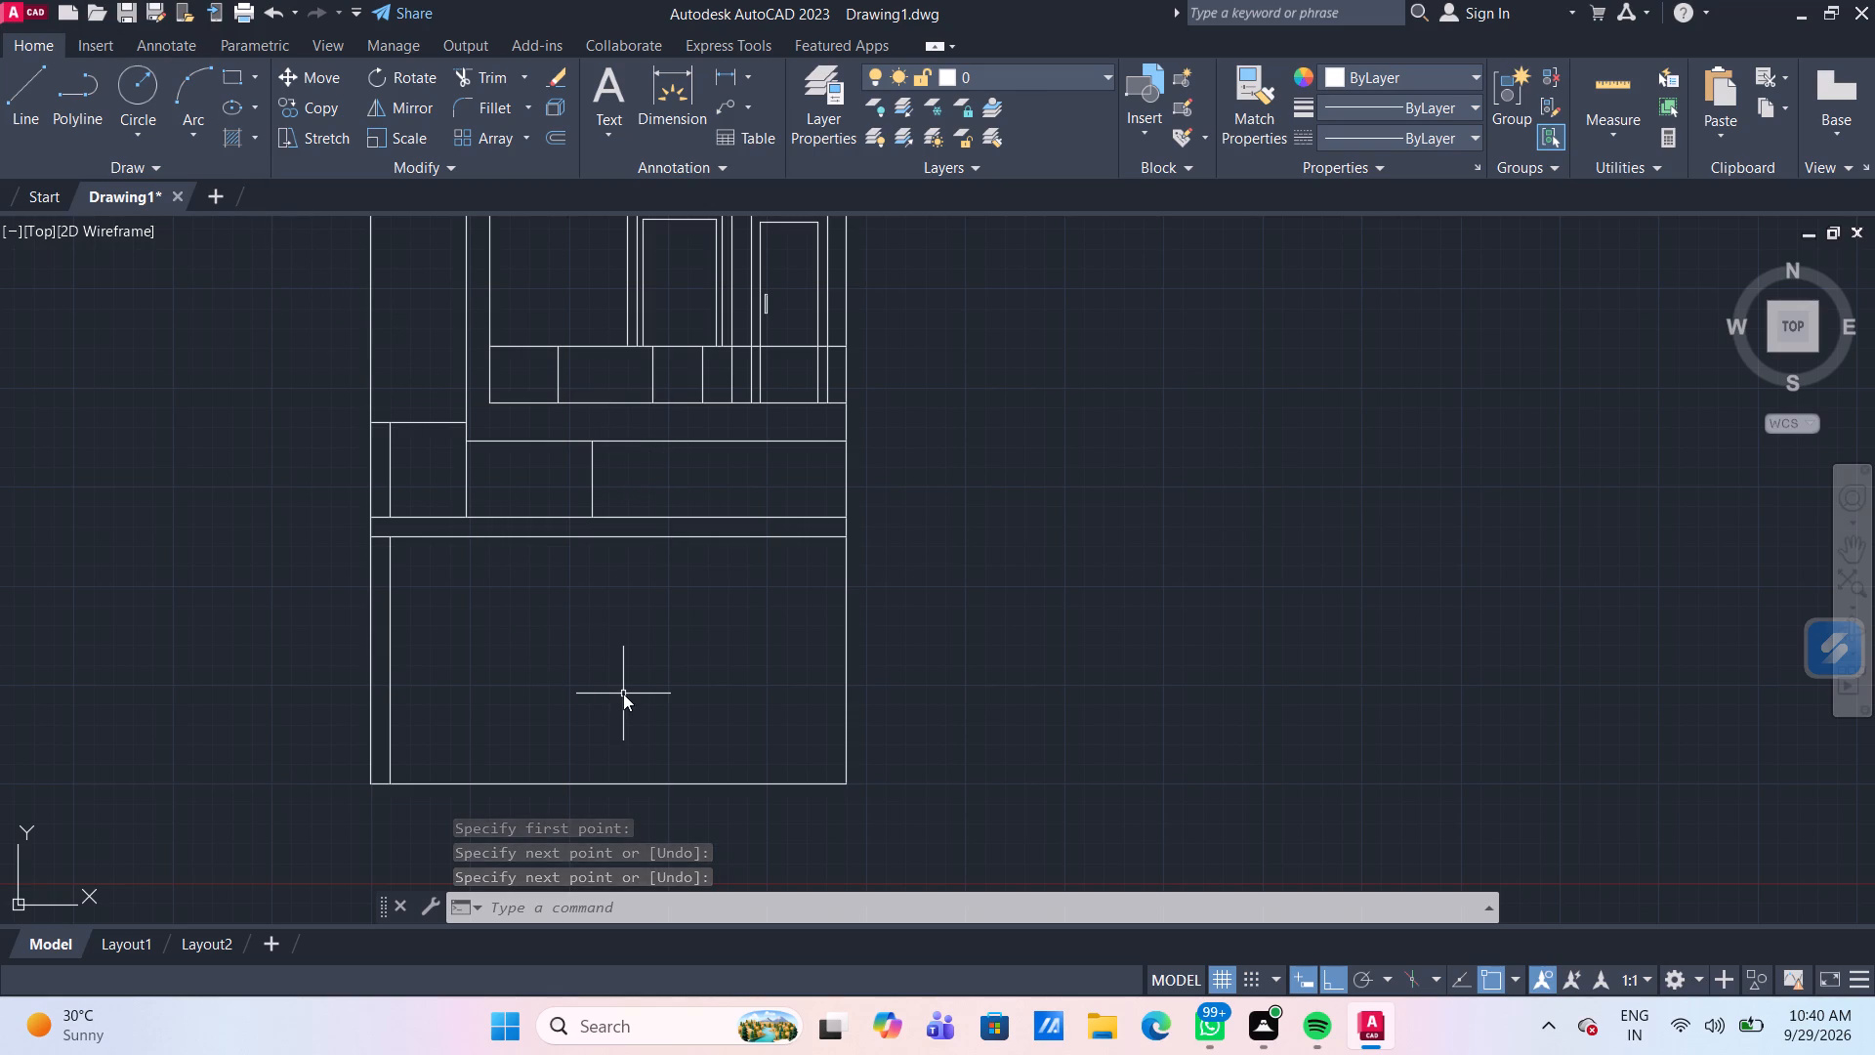
# Offset the strip's new vertical divider 4' to the right.
pyautogui.press('o')
pyautogui.press('Return')
pyautogui.press('Return')
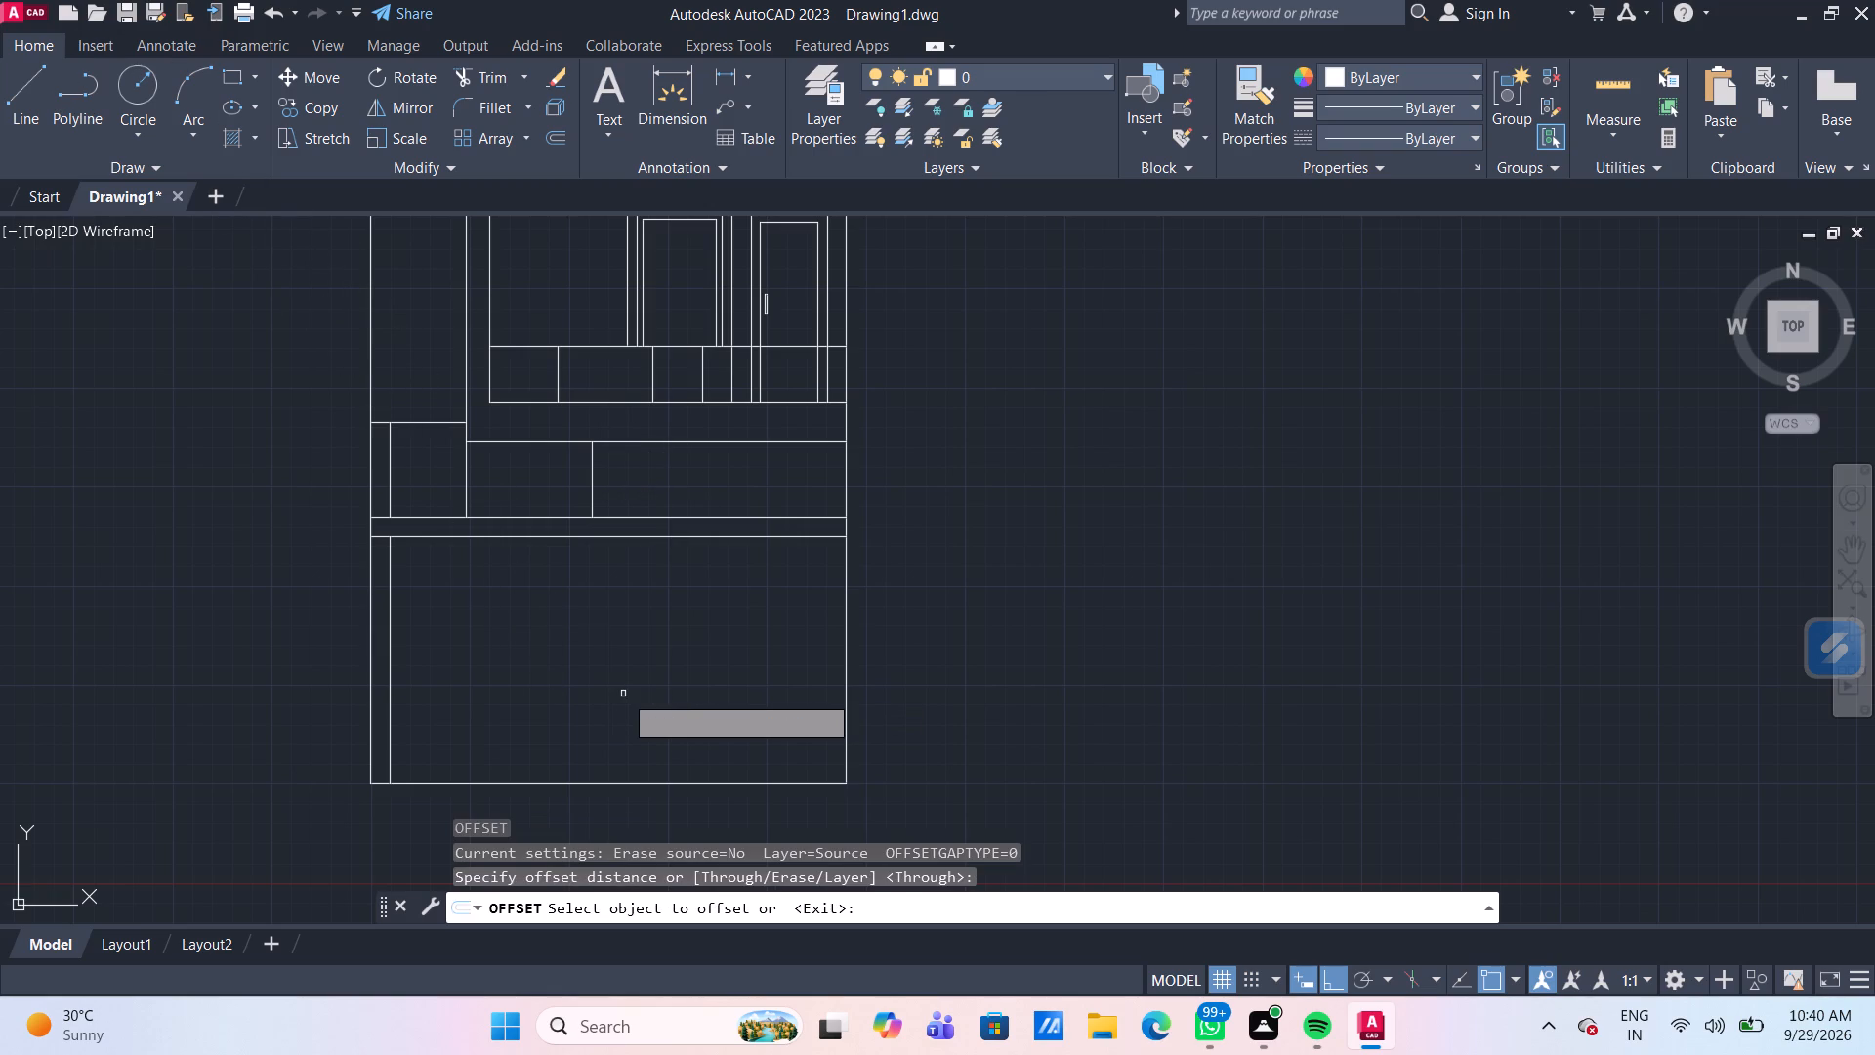
pyautogui.click(591, 477)
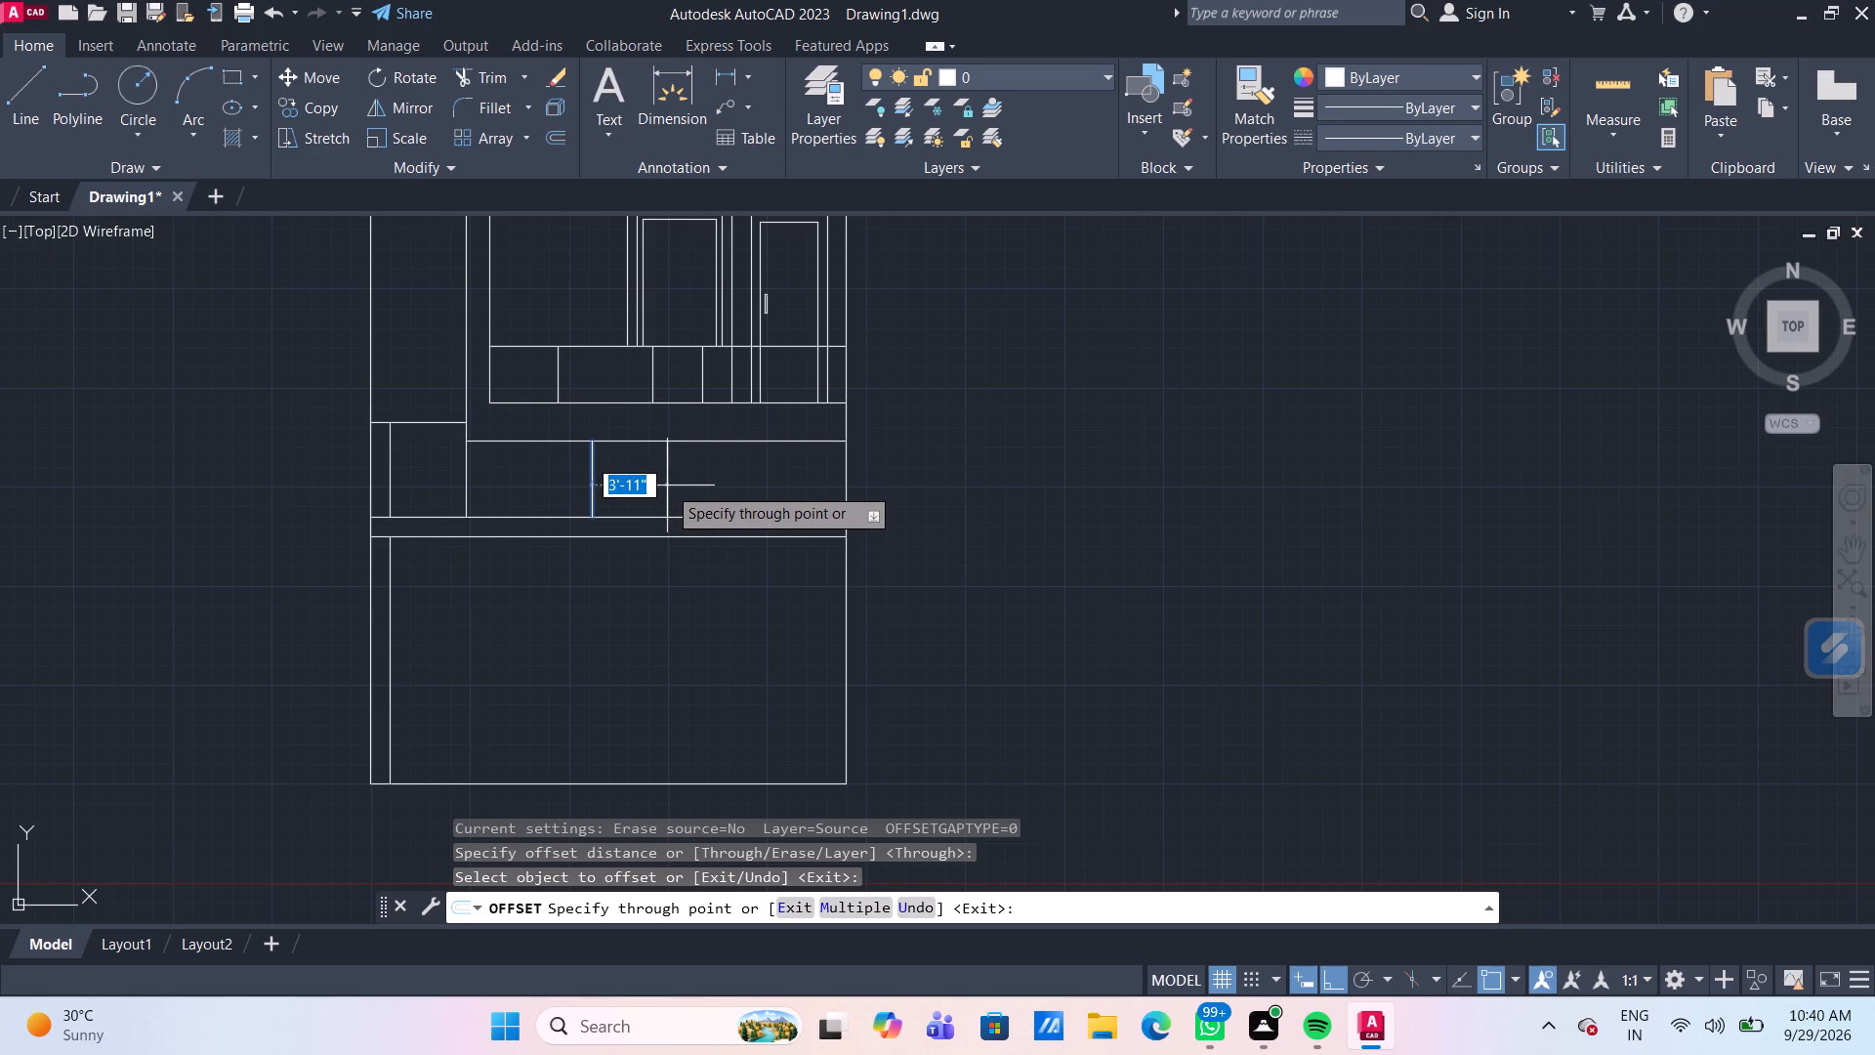
pyautogui.write("4'")
pyautogui.press('Return')
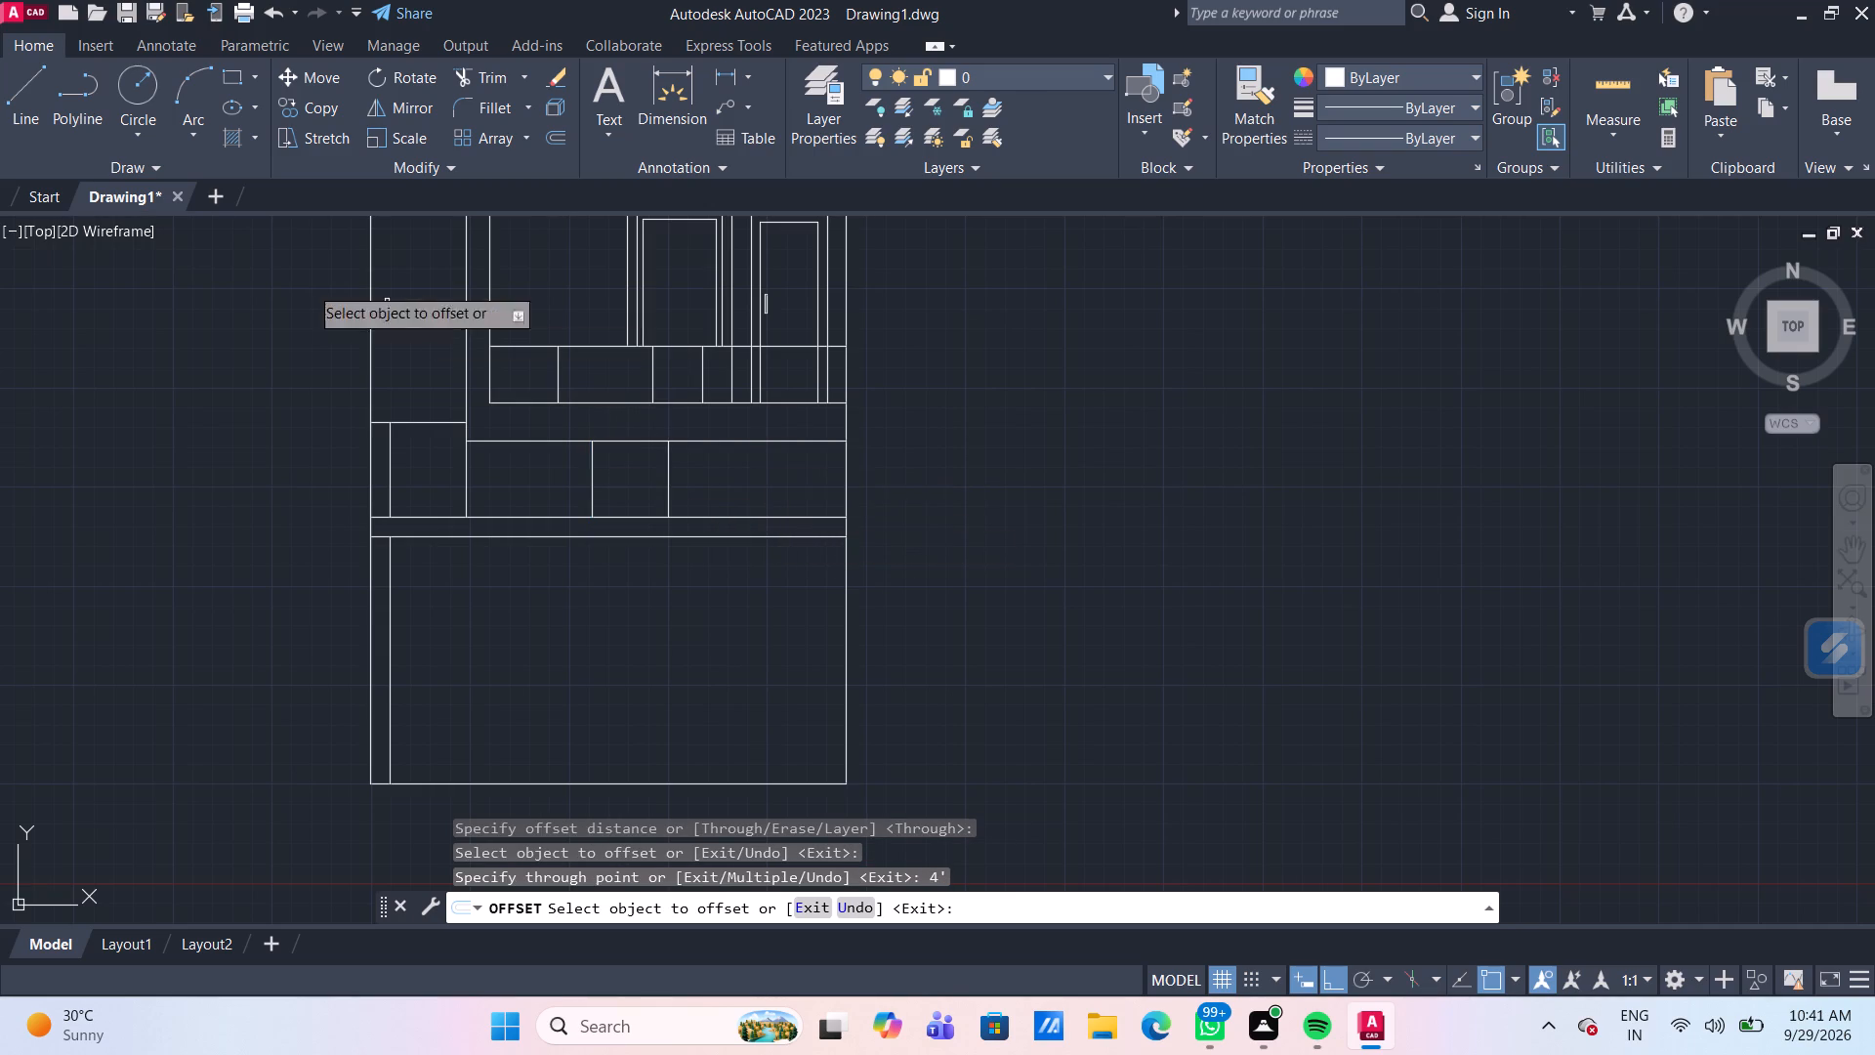
# Draw a horizontal rectangle about 7' wide inside the strip's right compartment, clear of its surrounding lines.
pyautogui.click(232, 84)
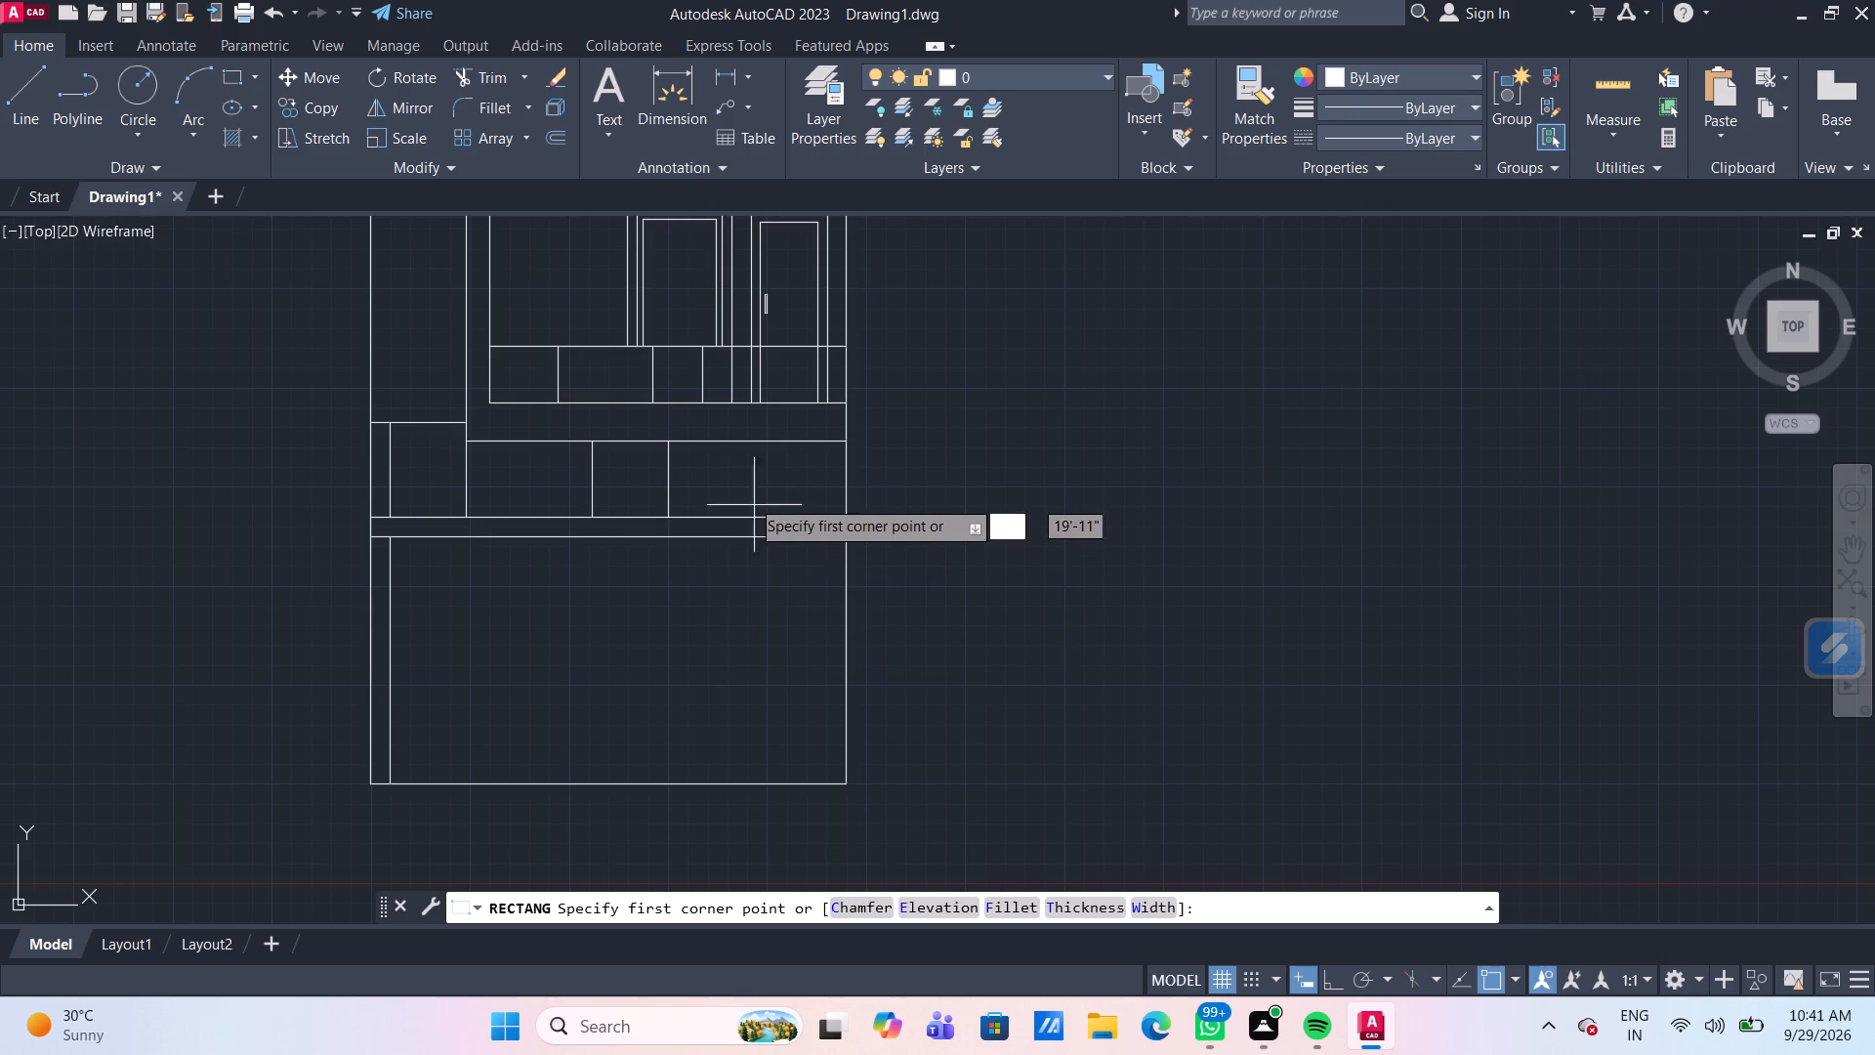
pyautogui.scroll(1, 743, 488)
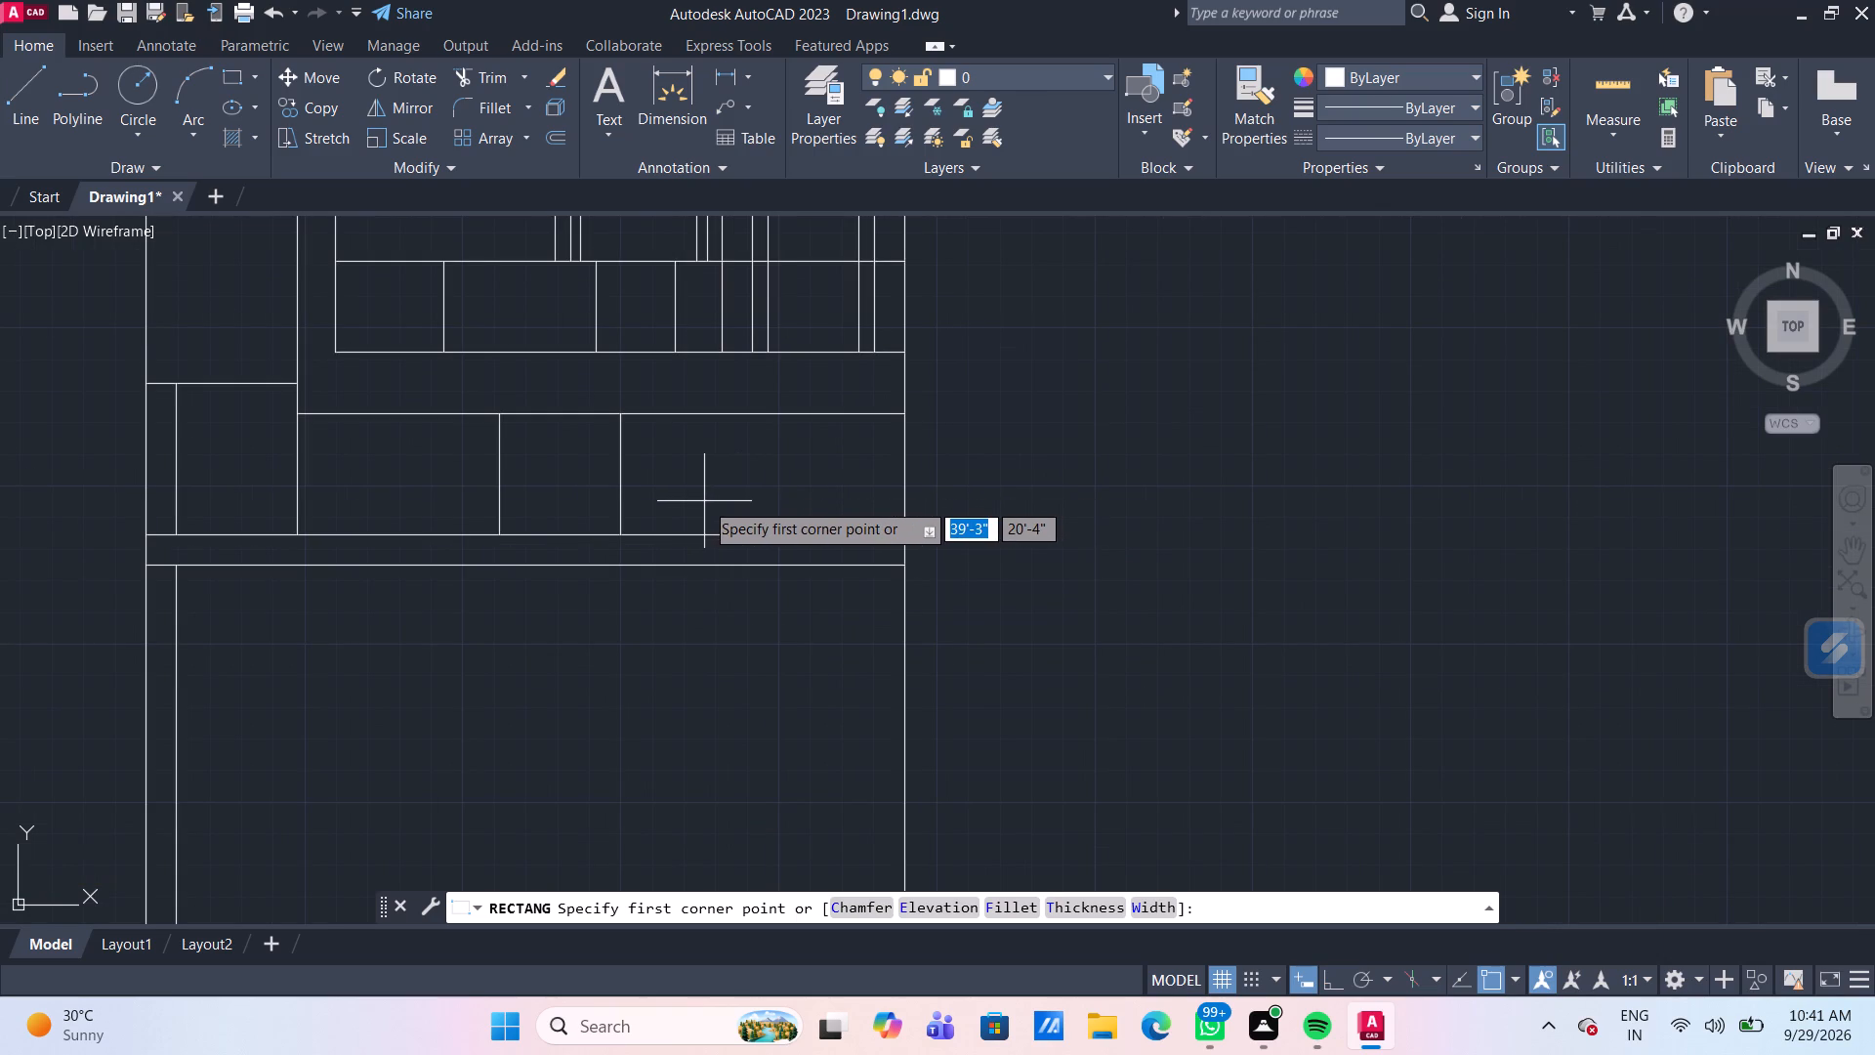
pyautogui.click(638, 519)
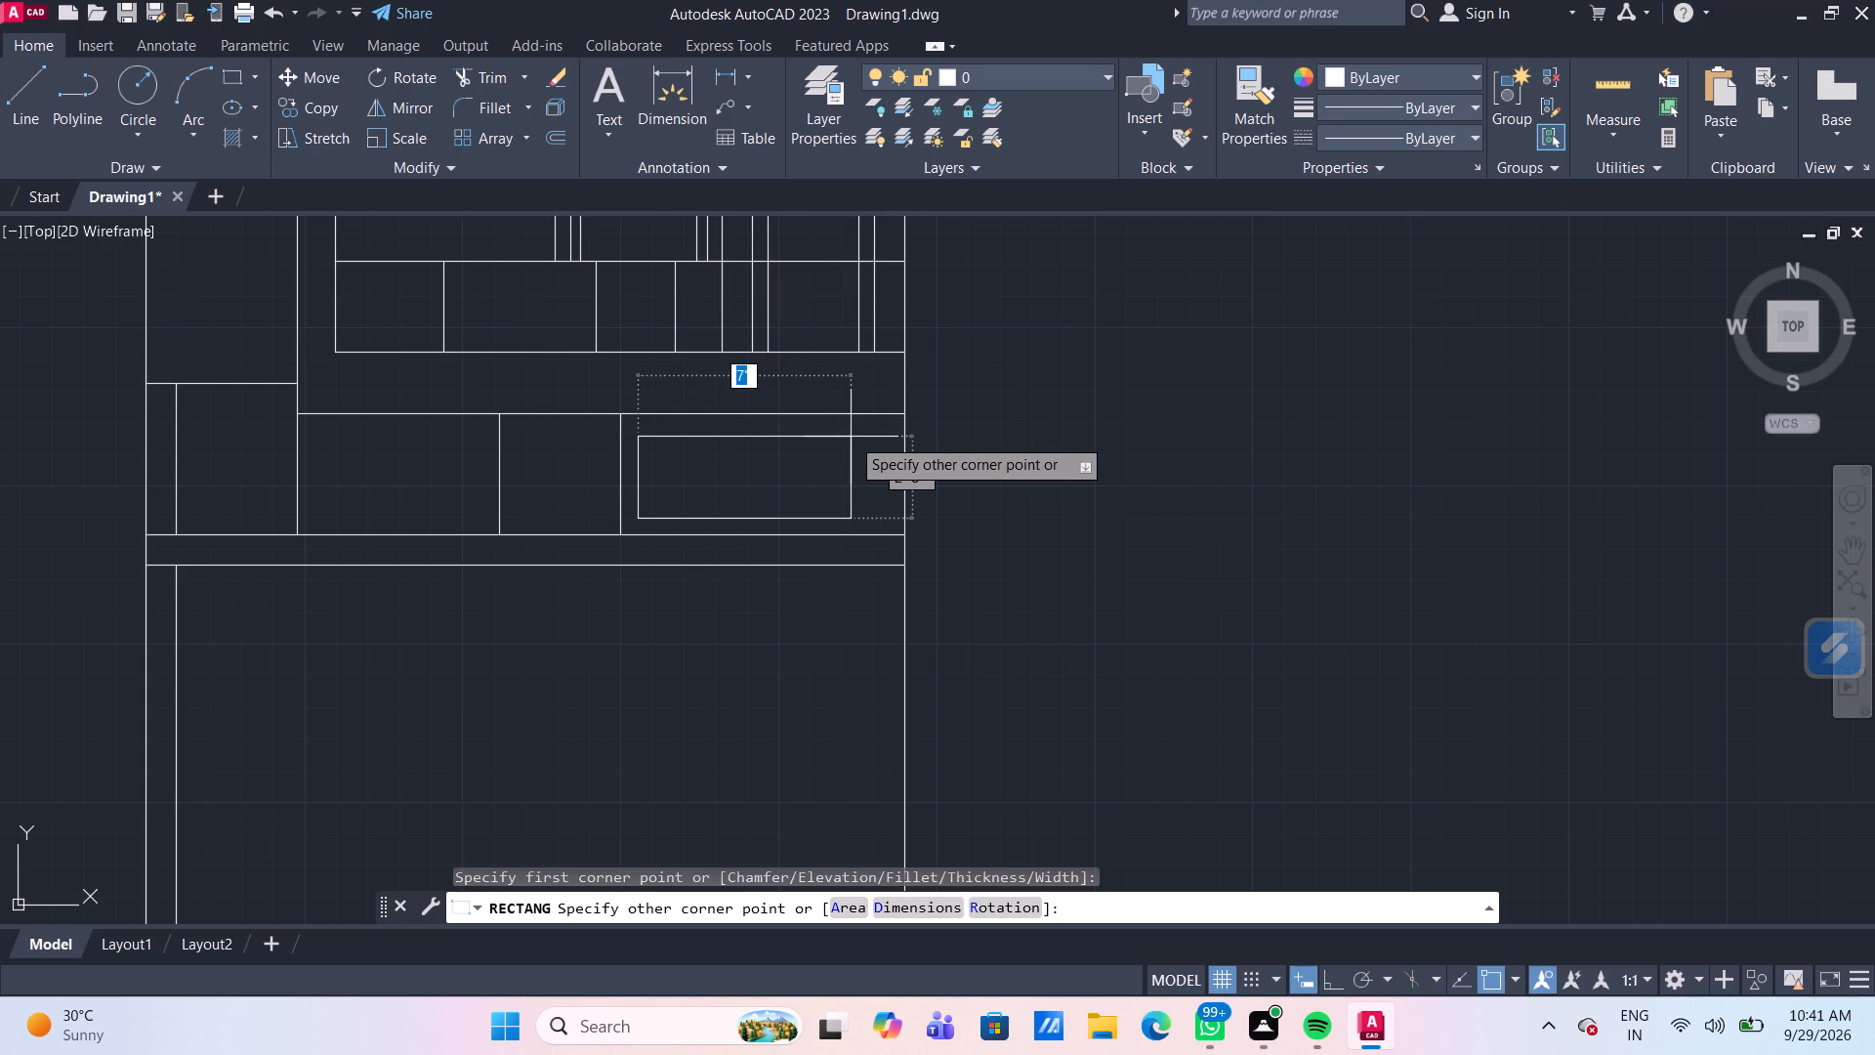
pyautogui.click(851, 437)
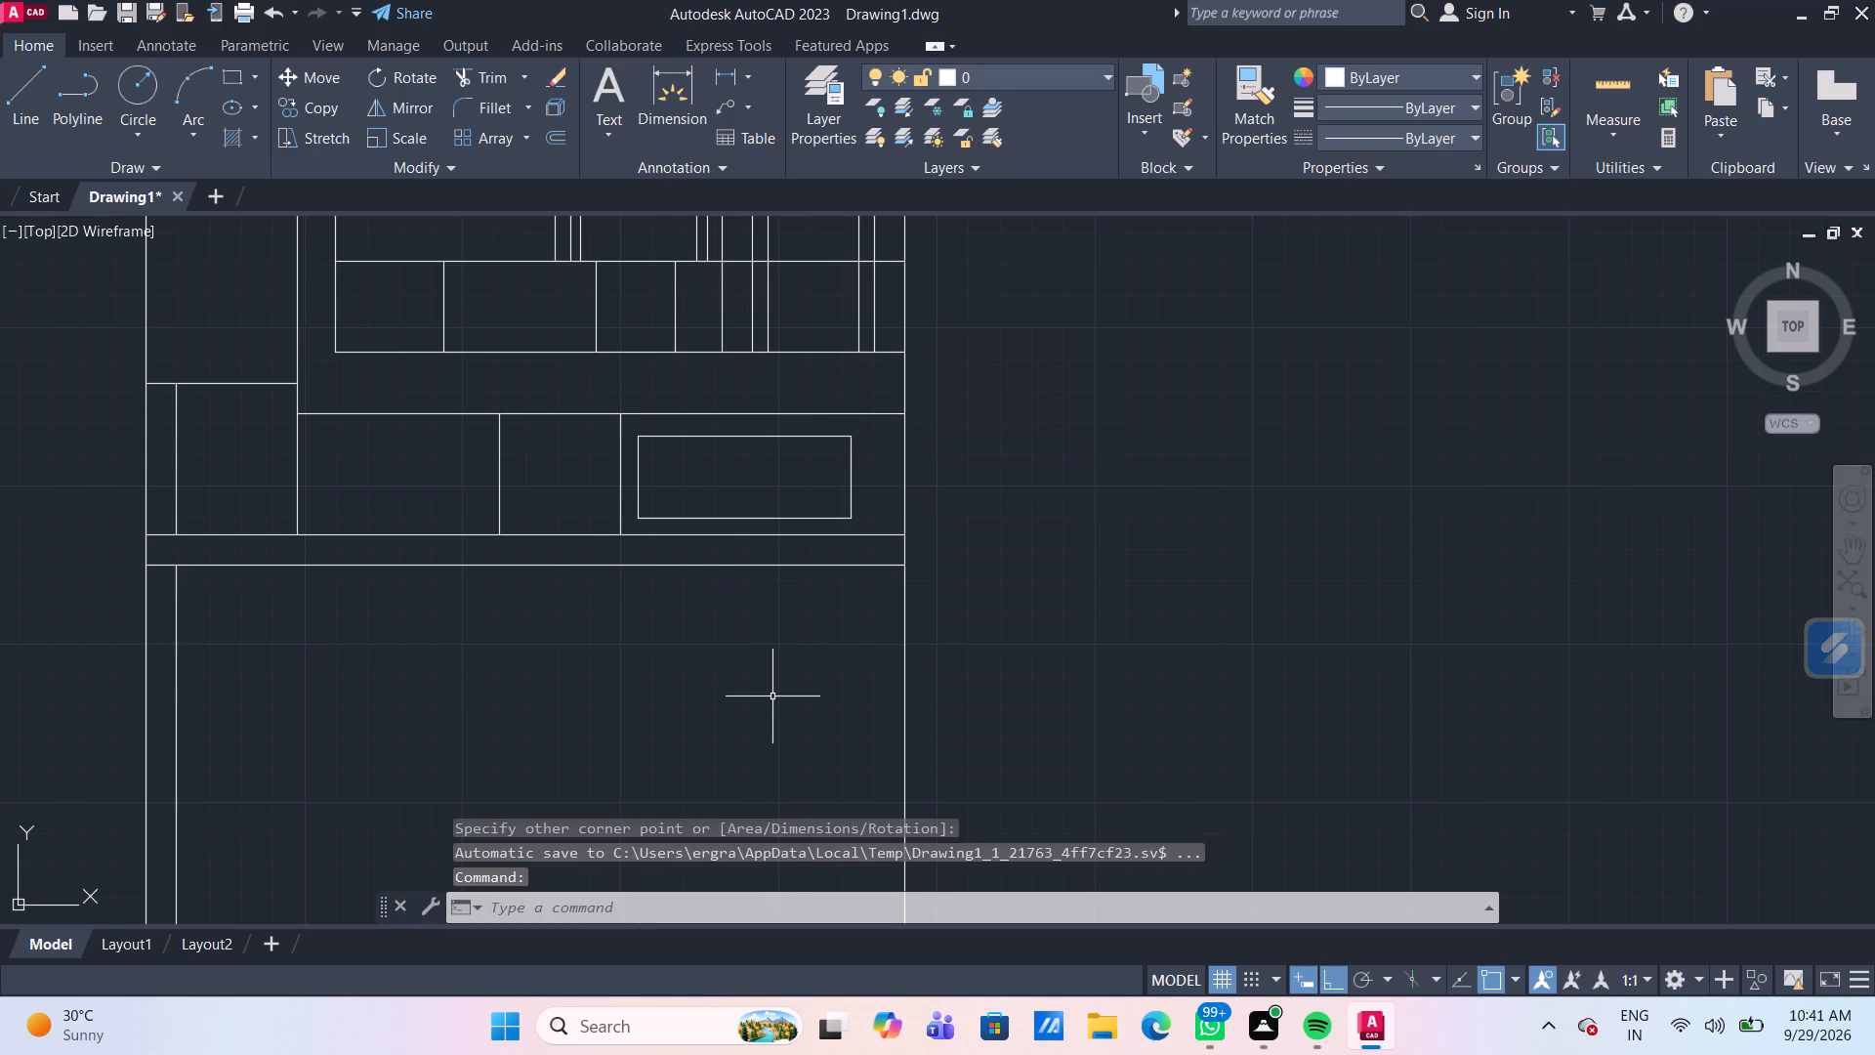
# Offset the rectangle in the strip's right compartment inward by 3".
pyautogui.press('o')
pyautogui.press('Return')
pyautogui.press('Return')
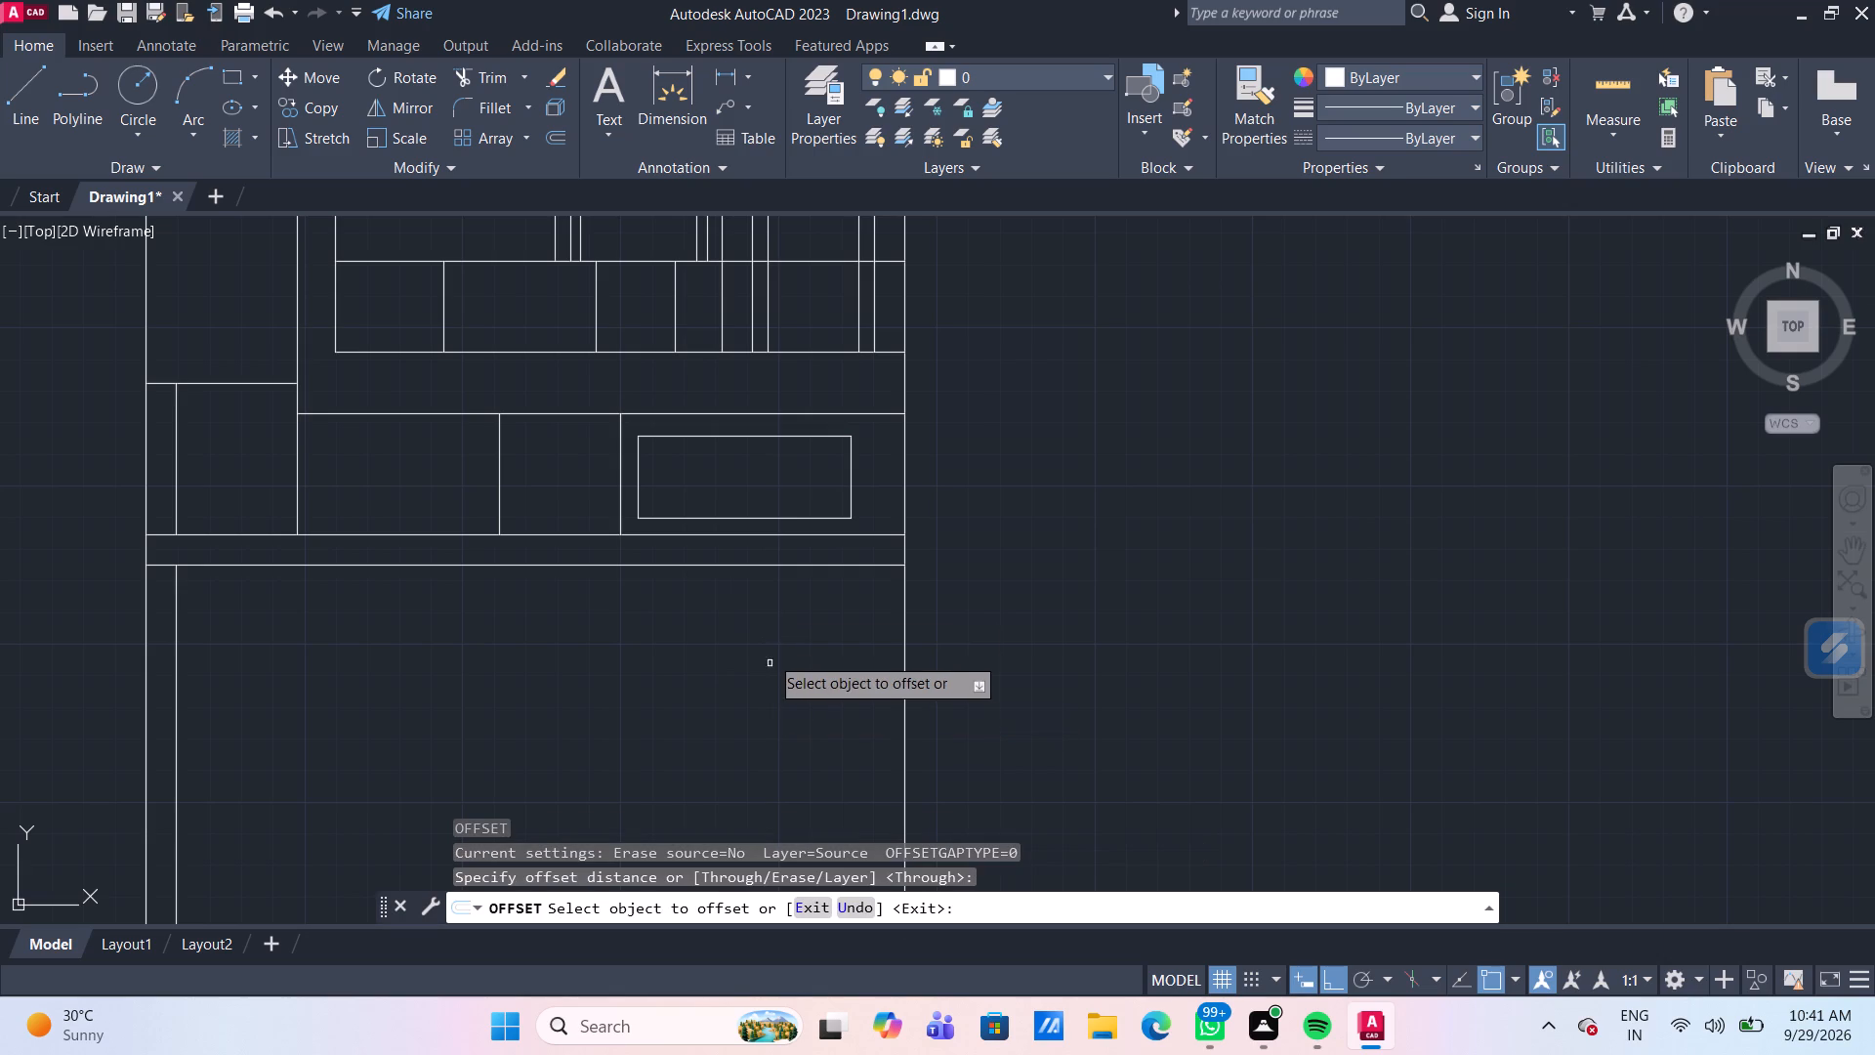
pyautogui.click(783, 436)
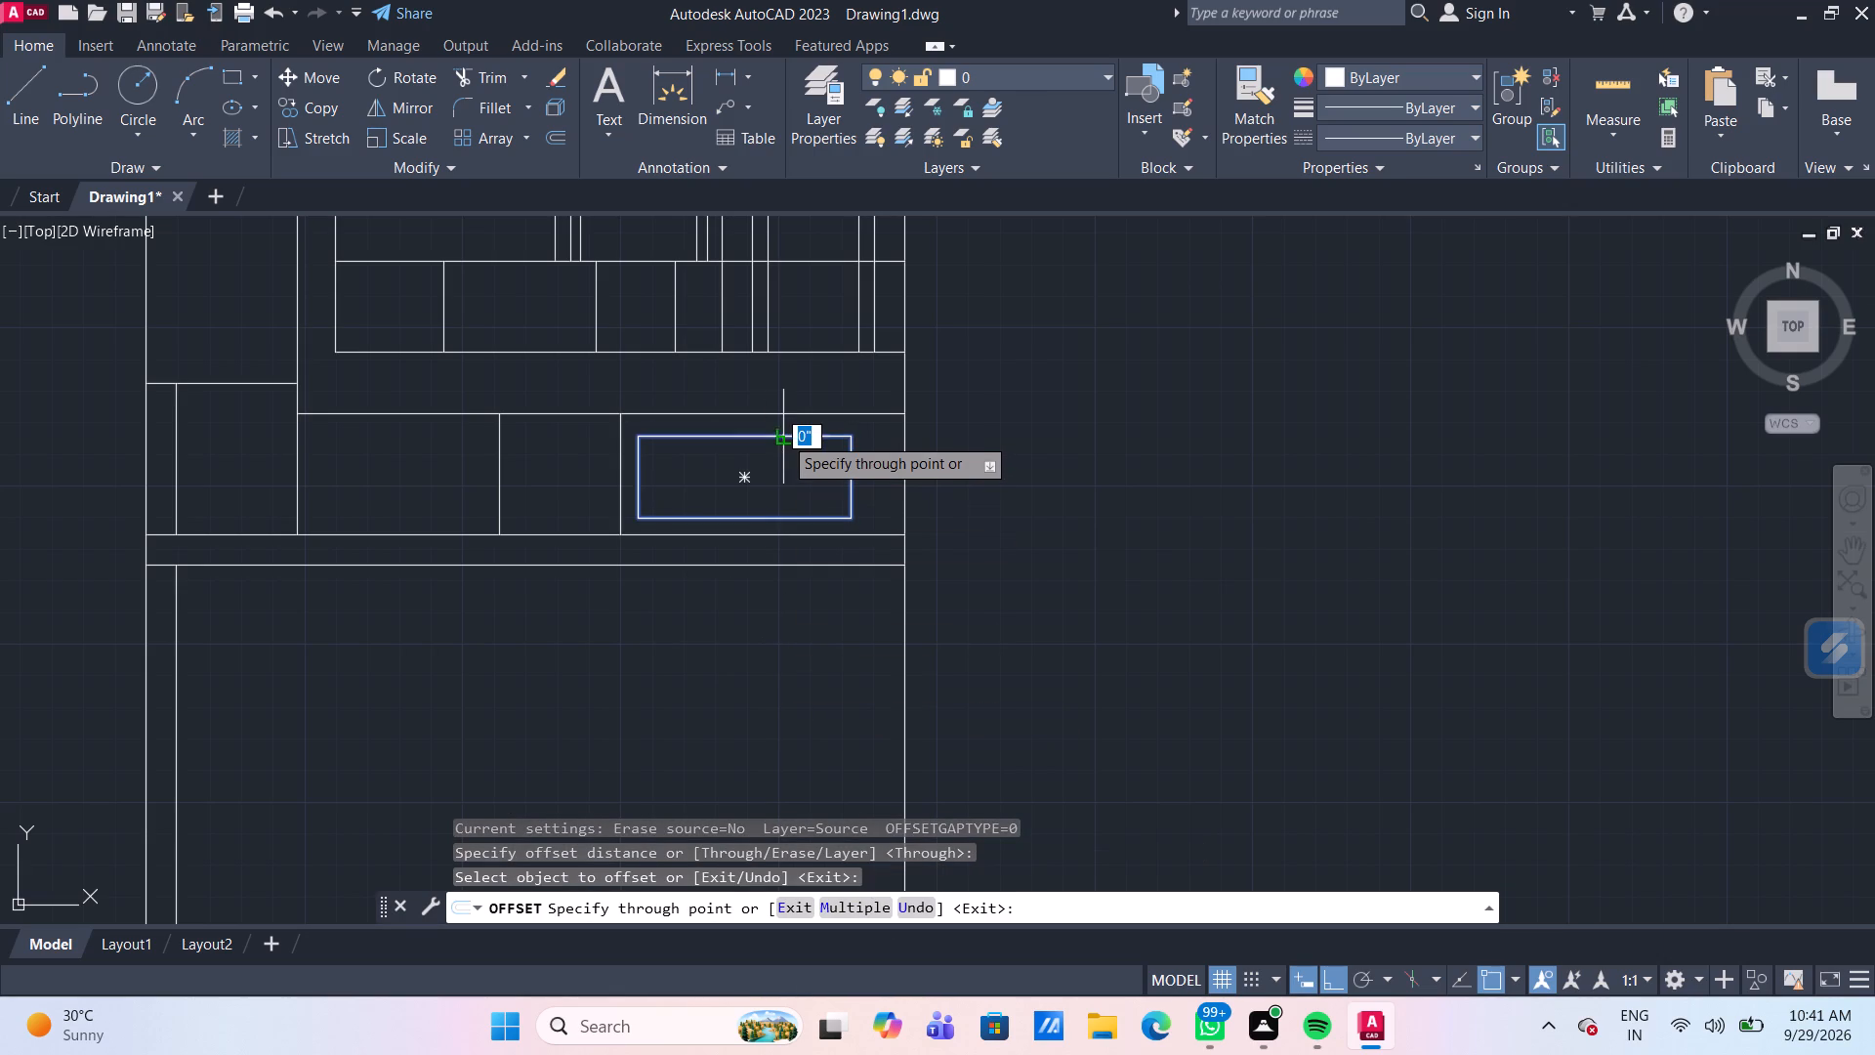
pyautogui.write('3"')
pyautogui.press('Return')
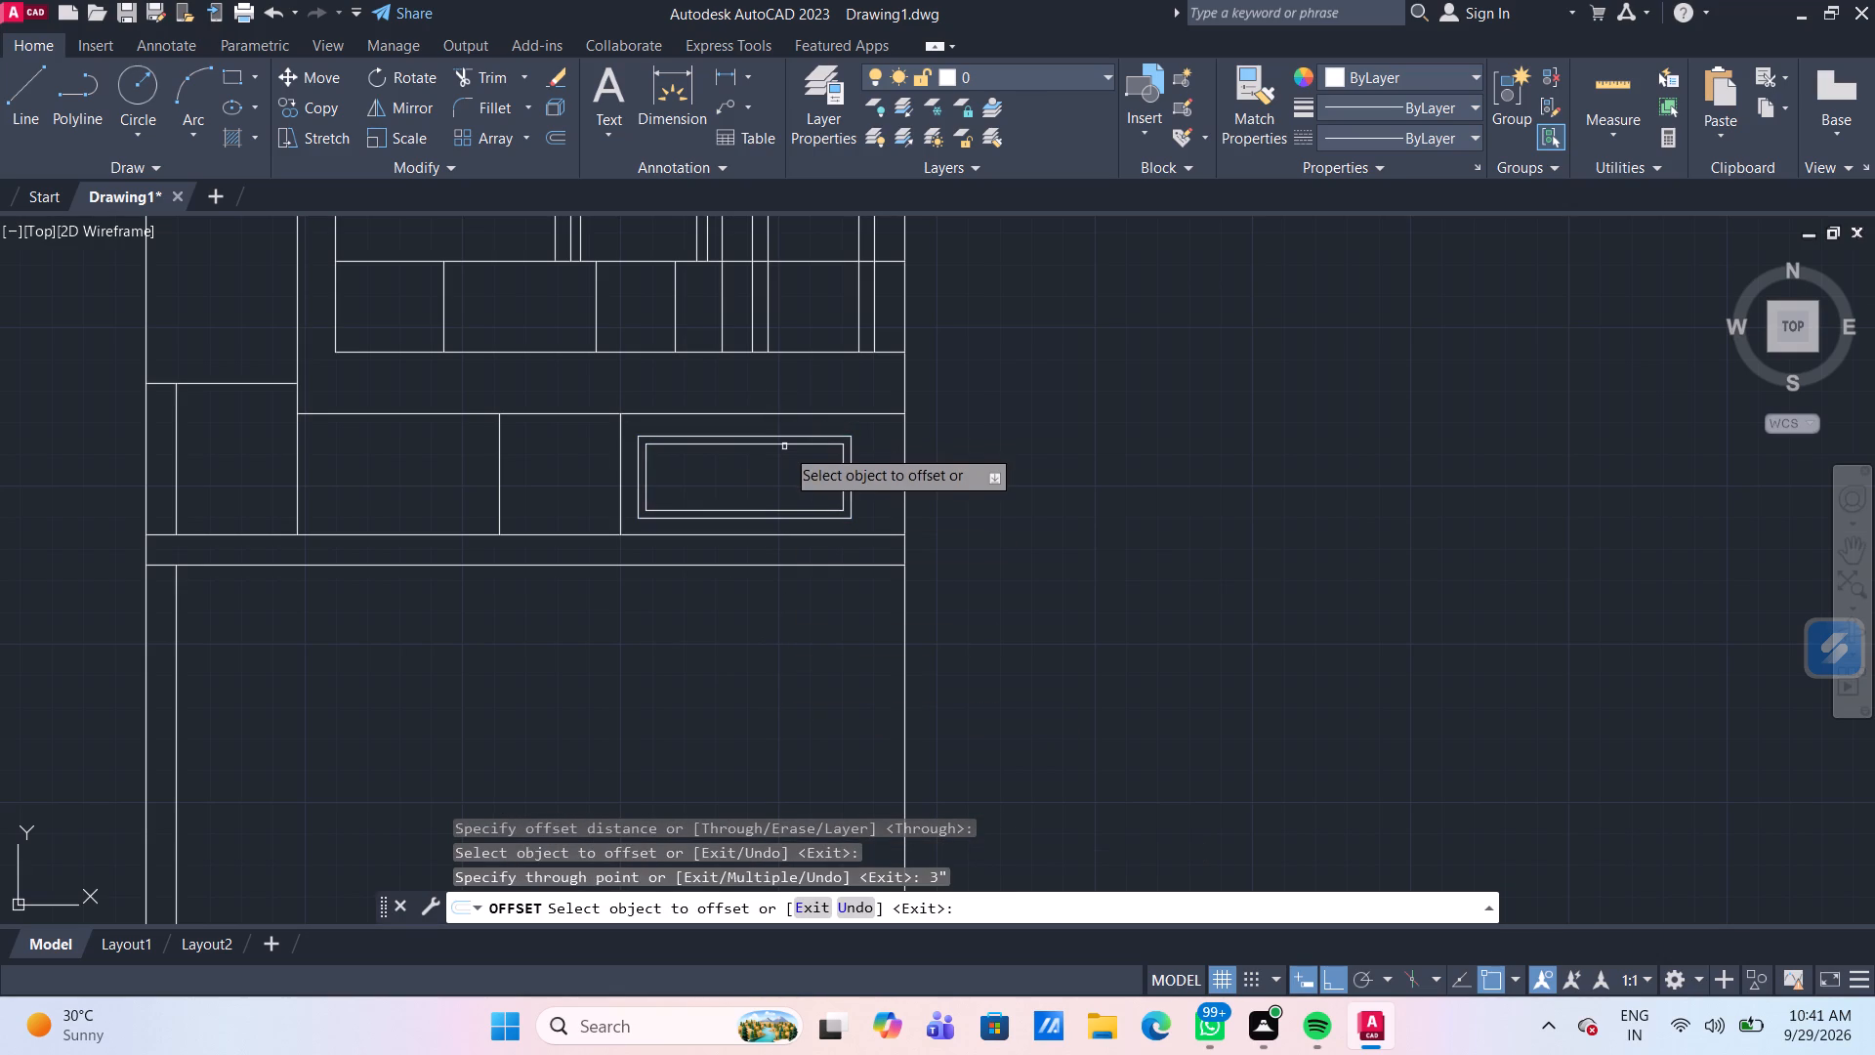
pyautogui.scroll(-2, 778, 682)
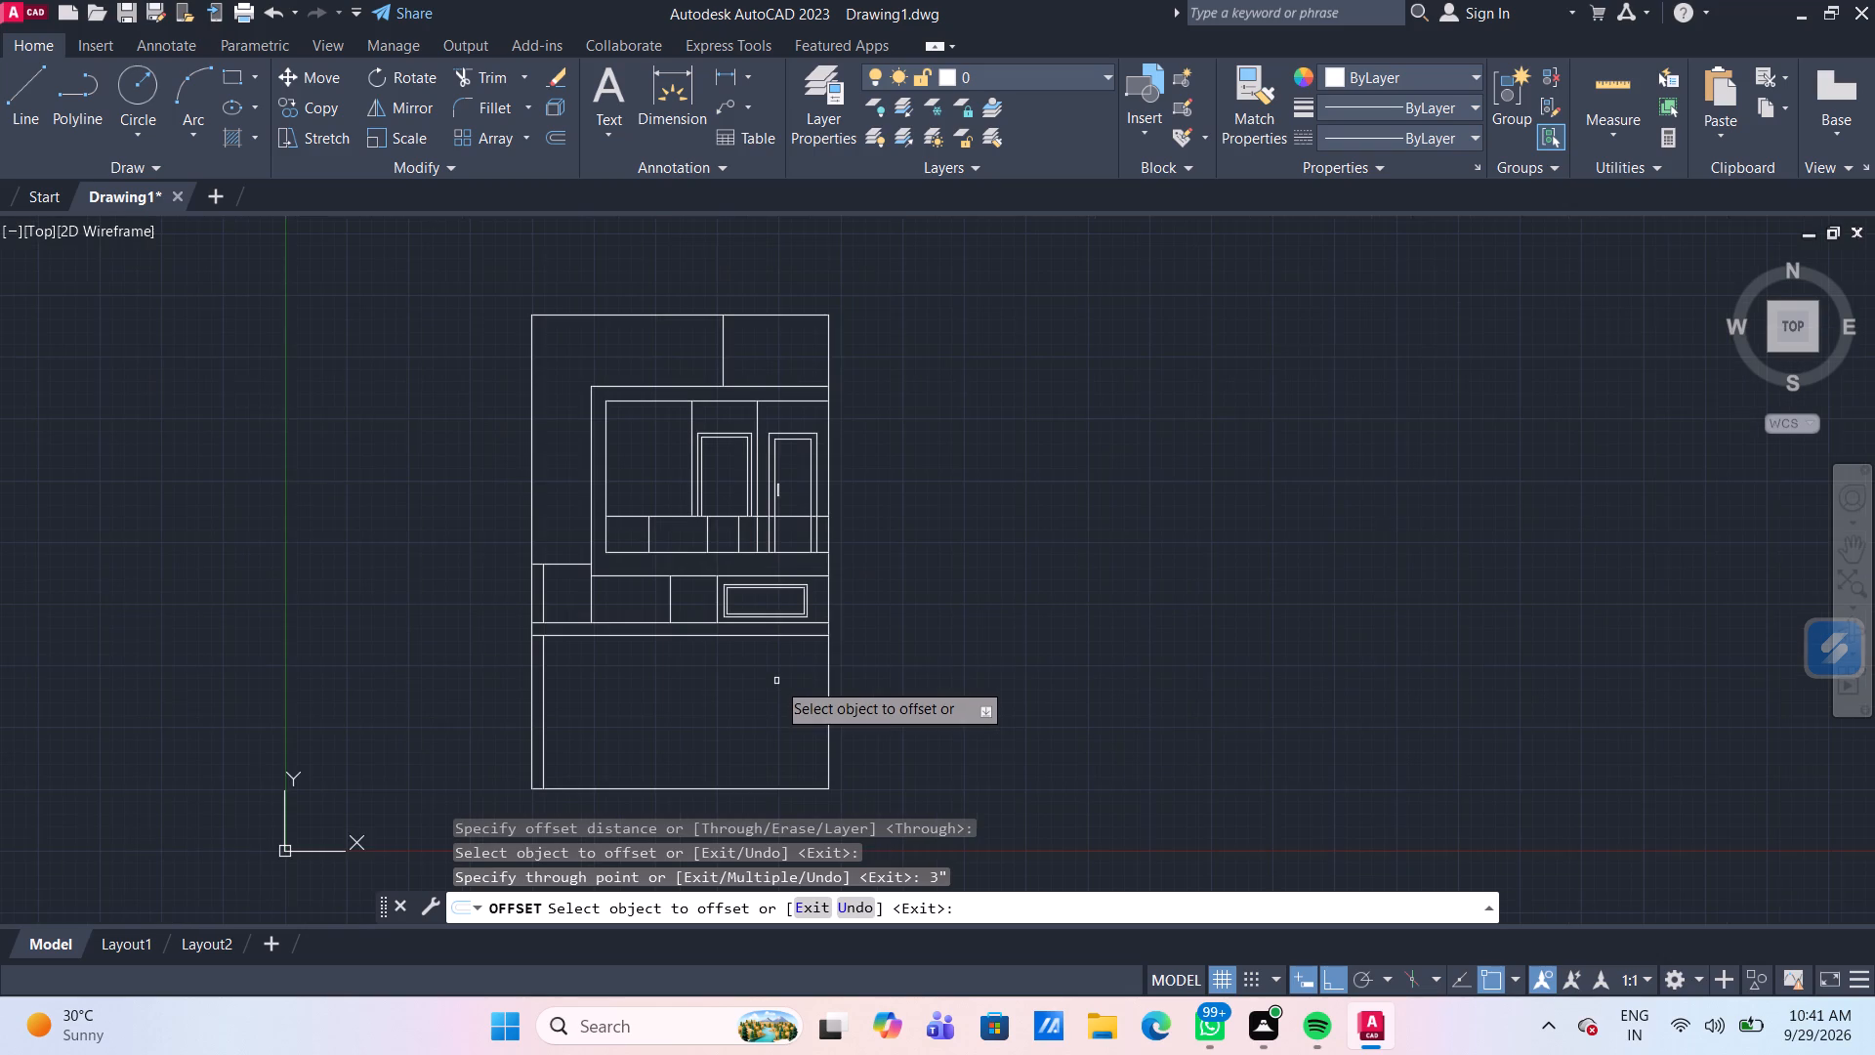
pyautogui.moveTo(776, 681); pyautogui.dragTo(789, 598, button='middle')
pyautogui.moveTo(806, 627); pyautogui.dragTo(808, 621, button='middle')
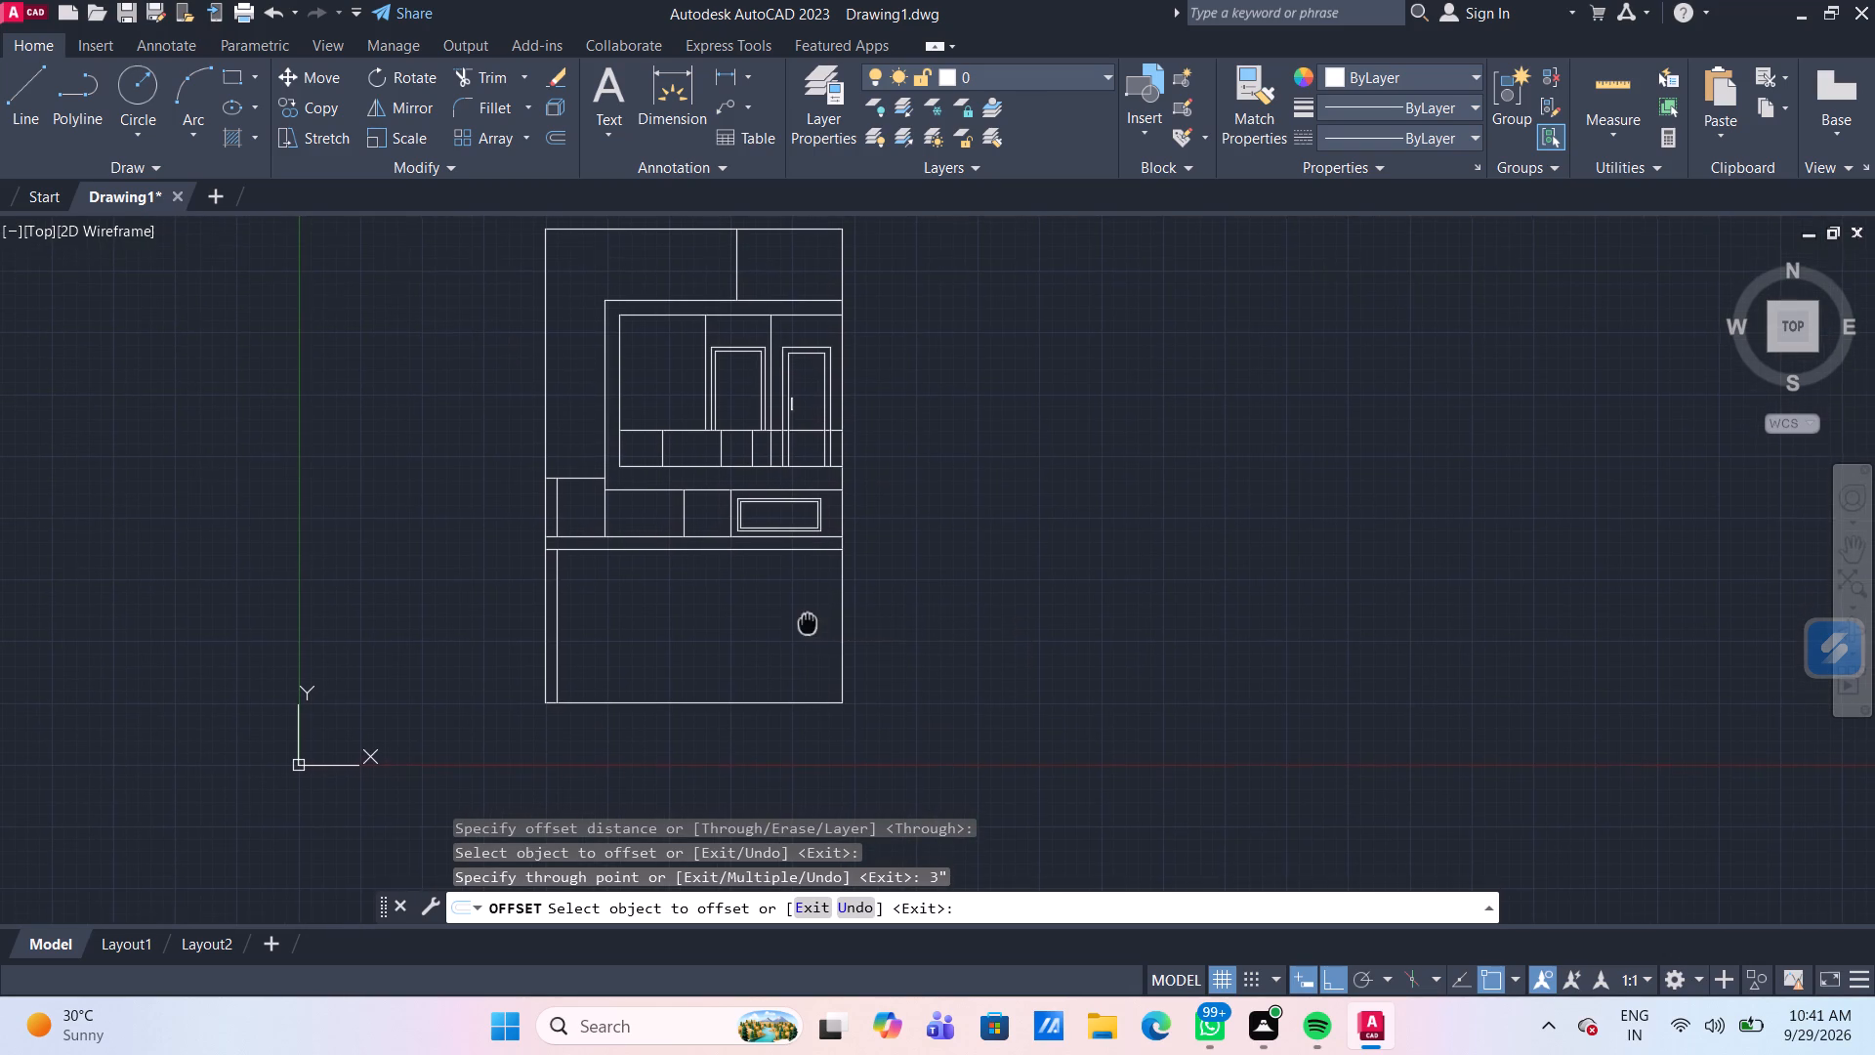
pyautogui.moveTo(808, 621); pyautogui.dragTo(808, 589, button='middle')
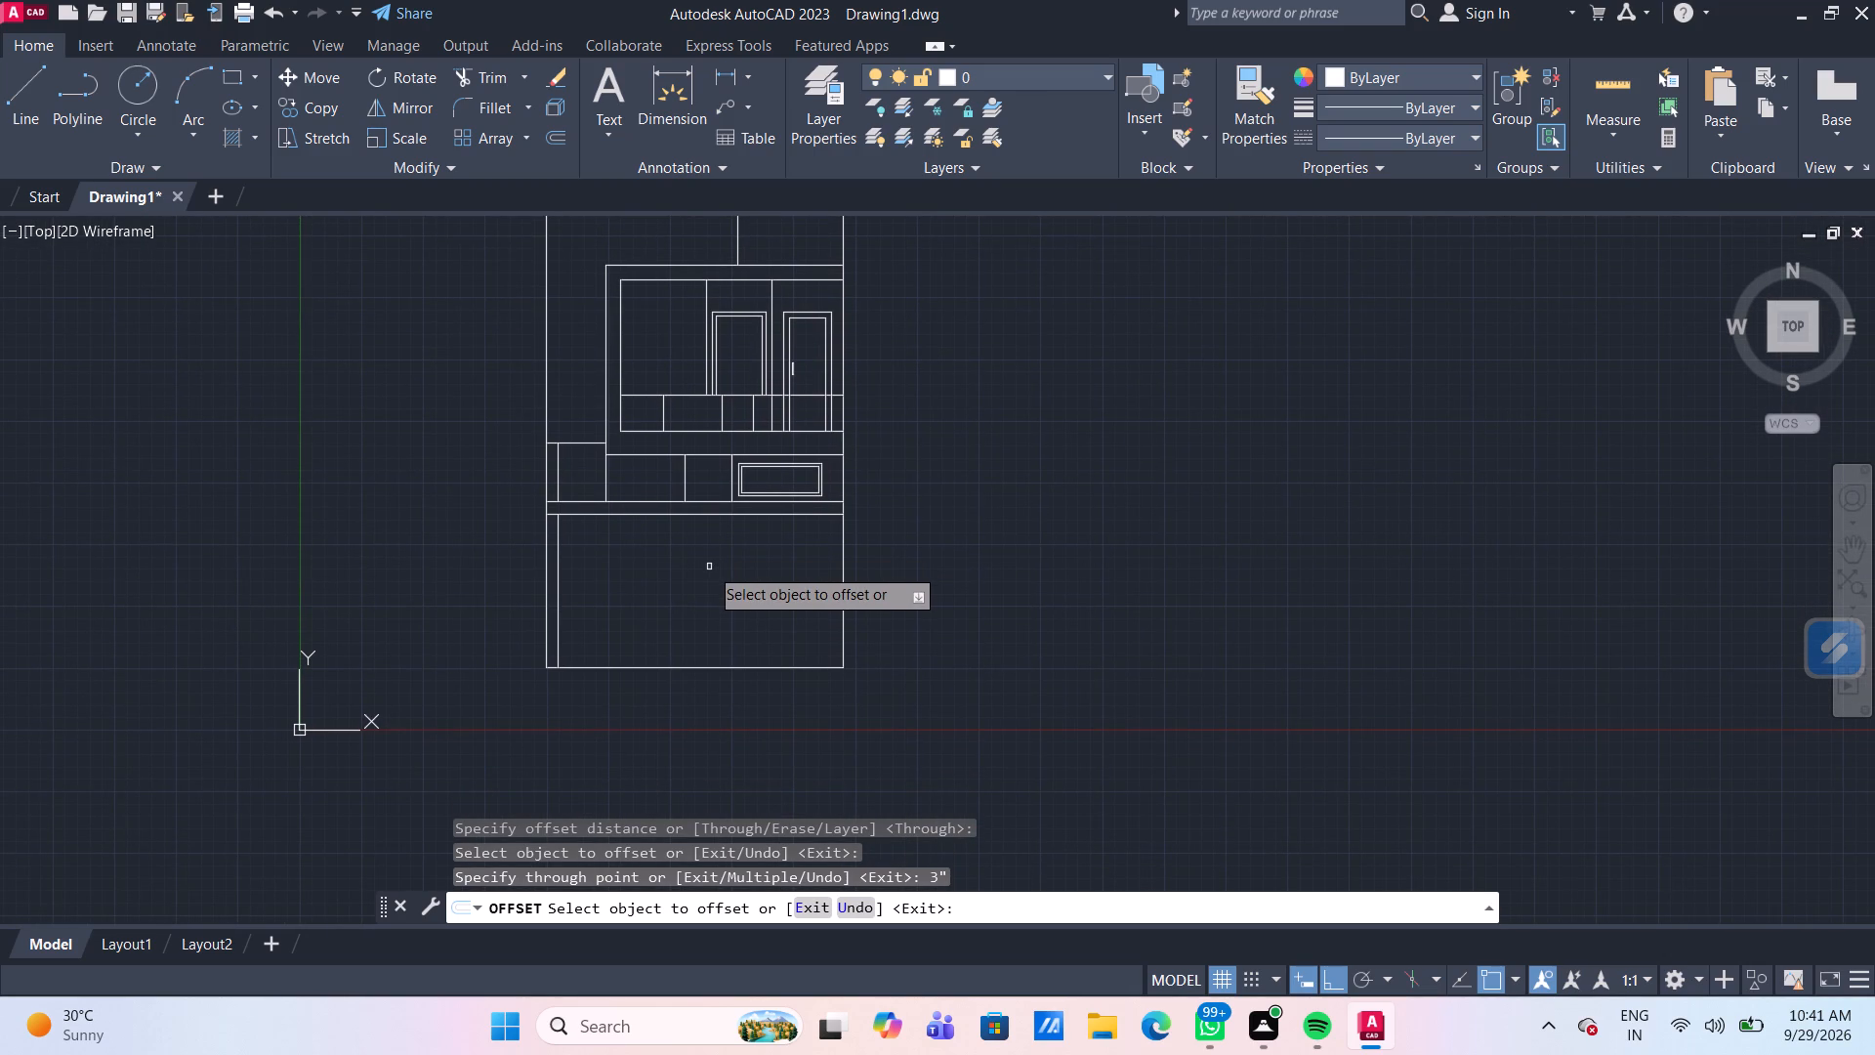
pyautogui.press('Escape')
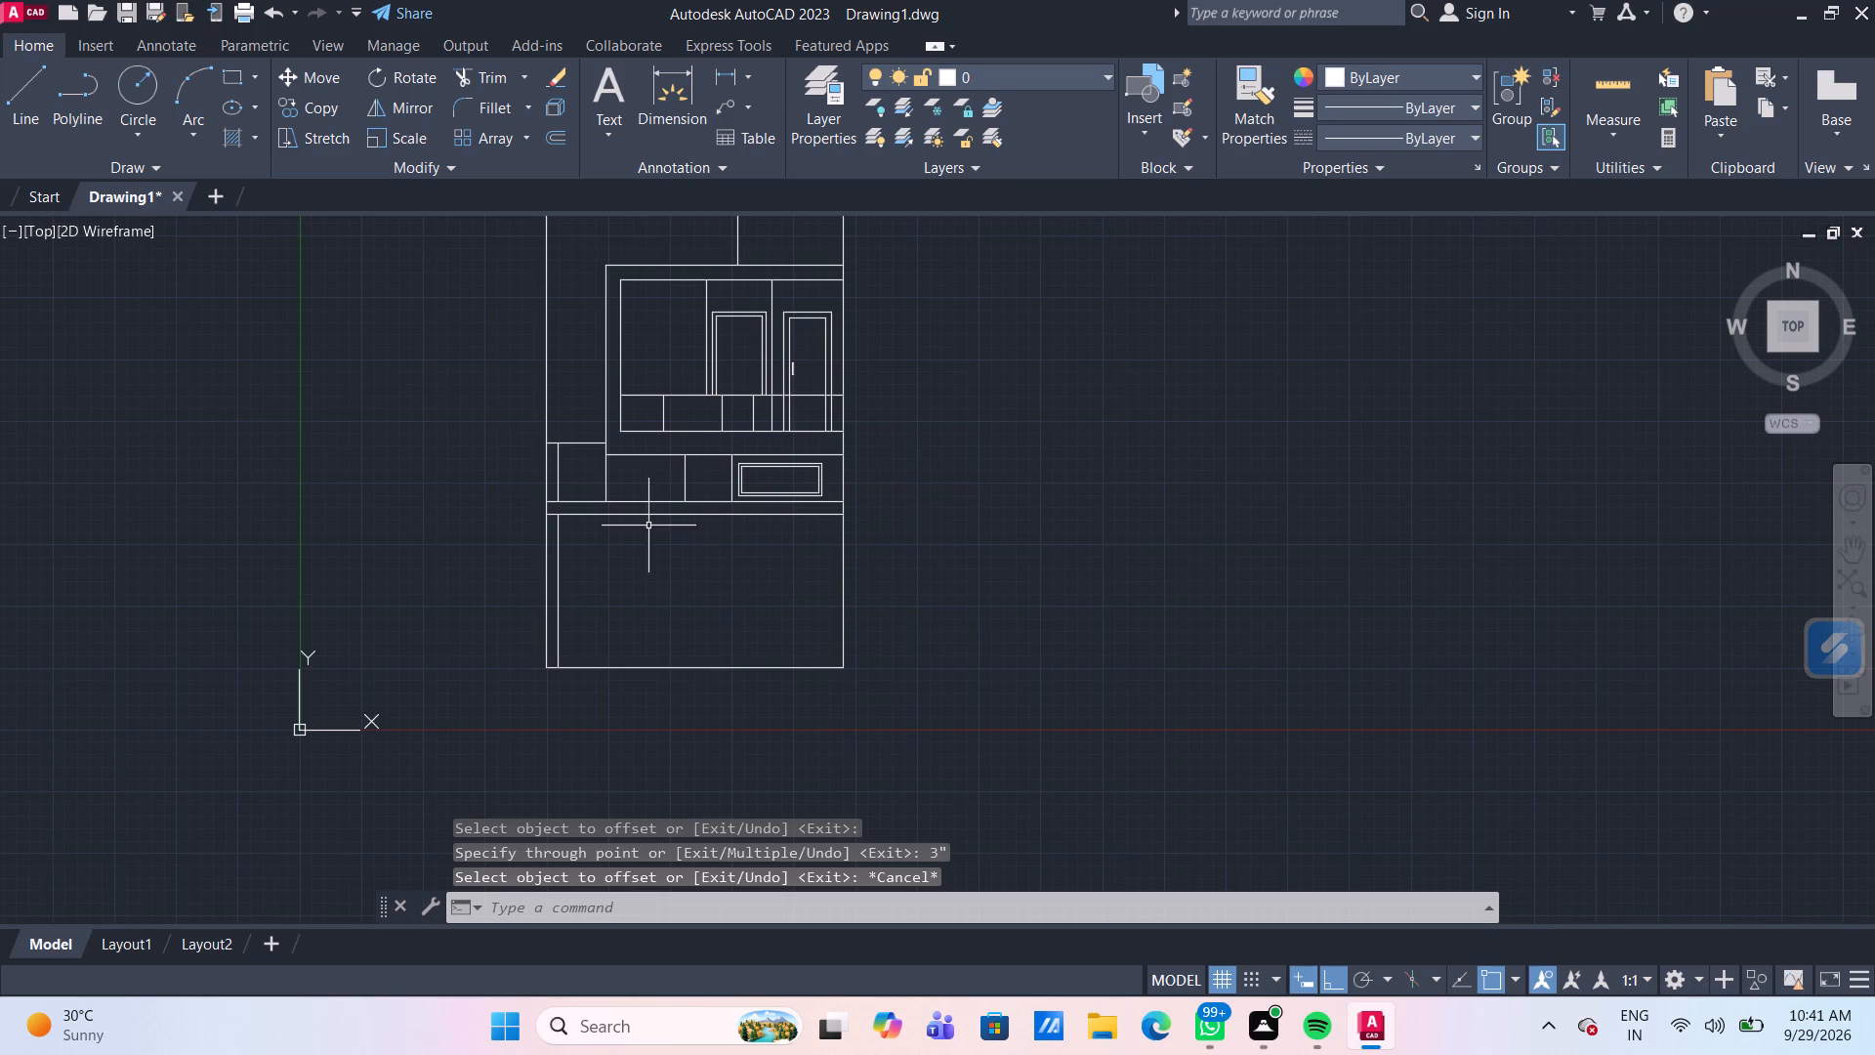
# Move the strip's first vertical divider 1' to the left.
pyautogui.scroll(1, 646, 527)
pyautogui.scroll(1, 736, 492)
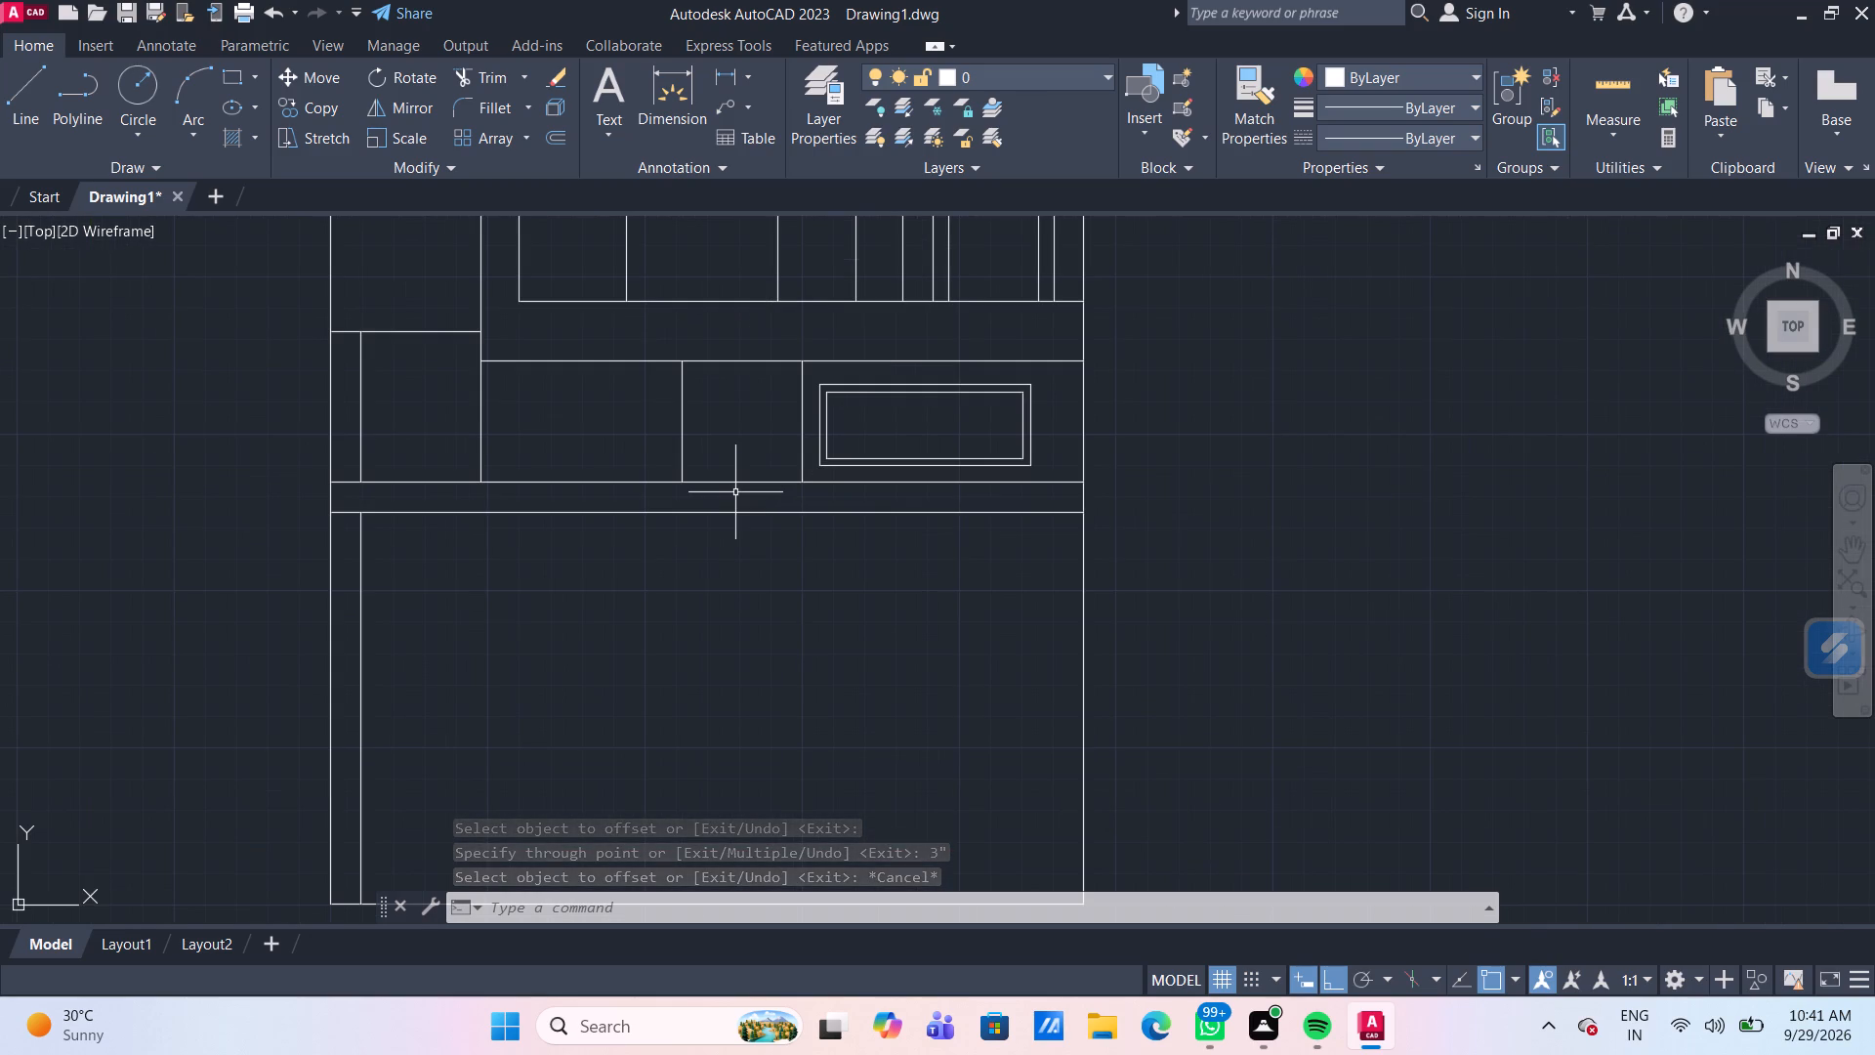
pyautogui.scroll(-1, 735, 492)
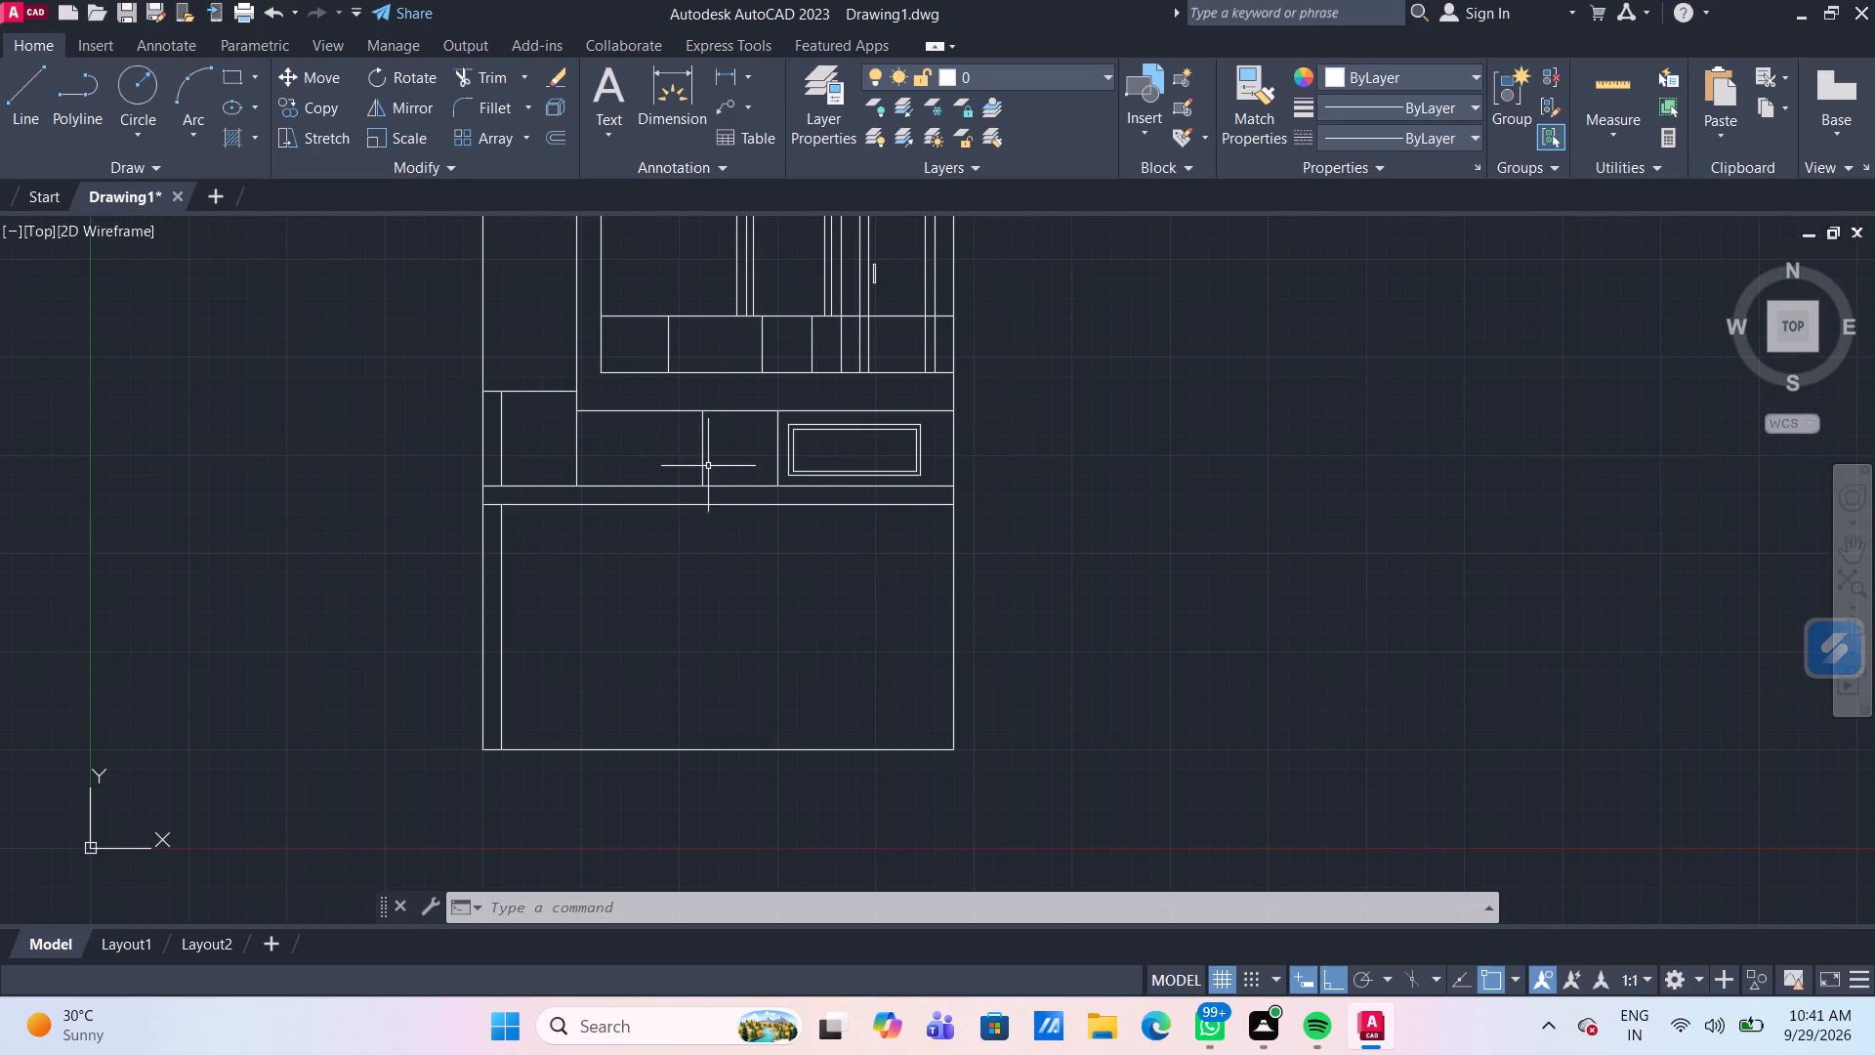
pyautogui.click(703, 455)
pyautogui.press('m')
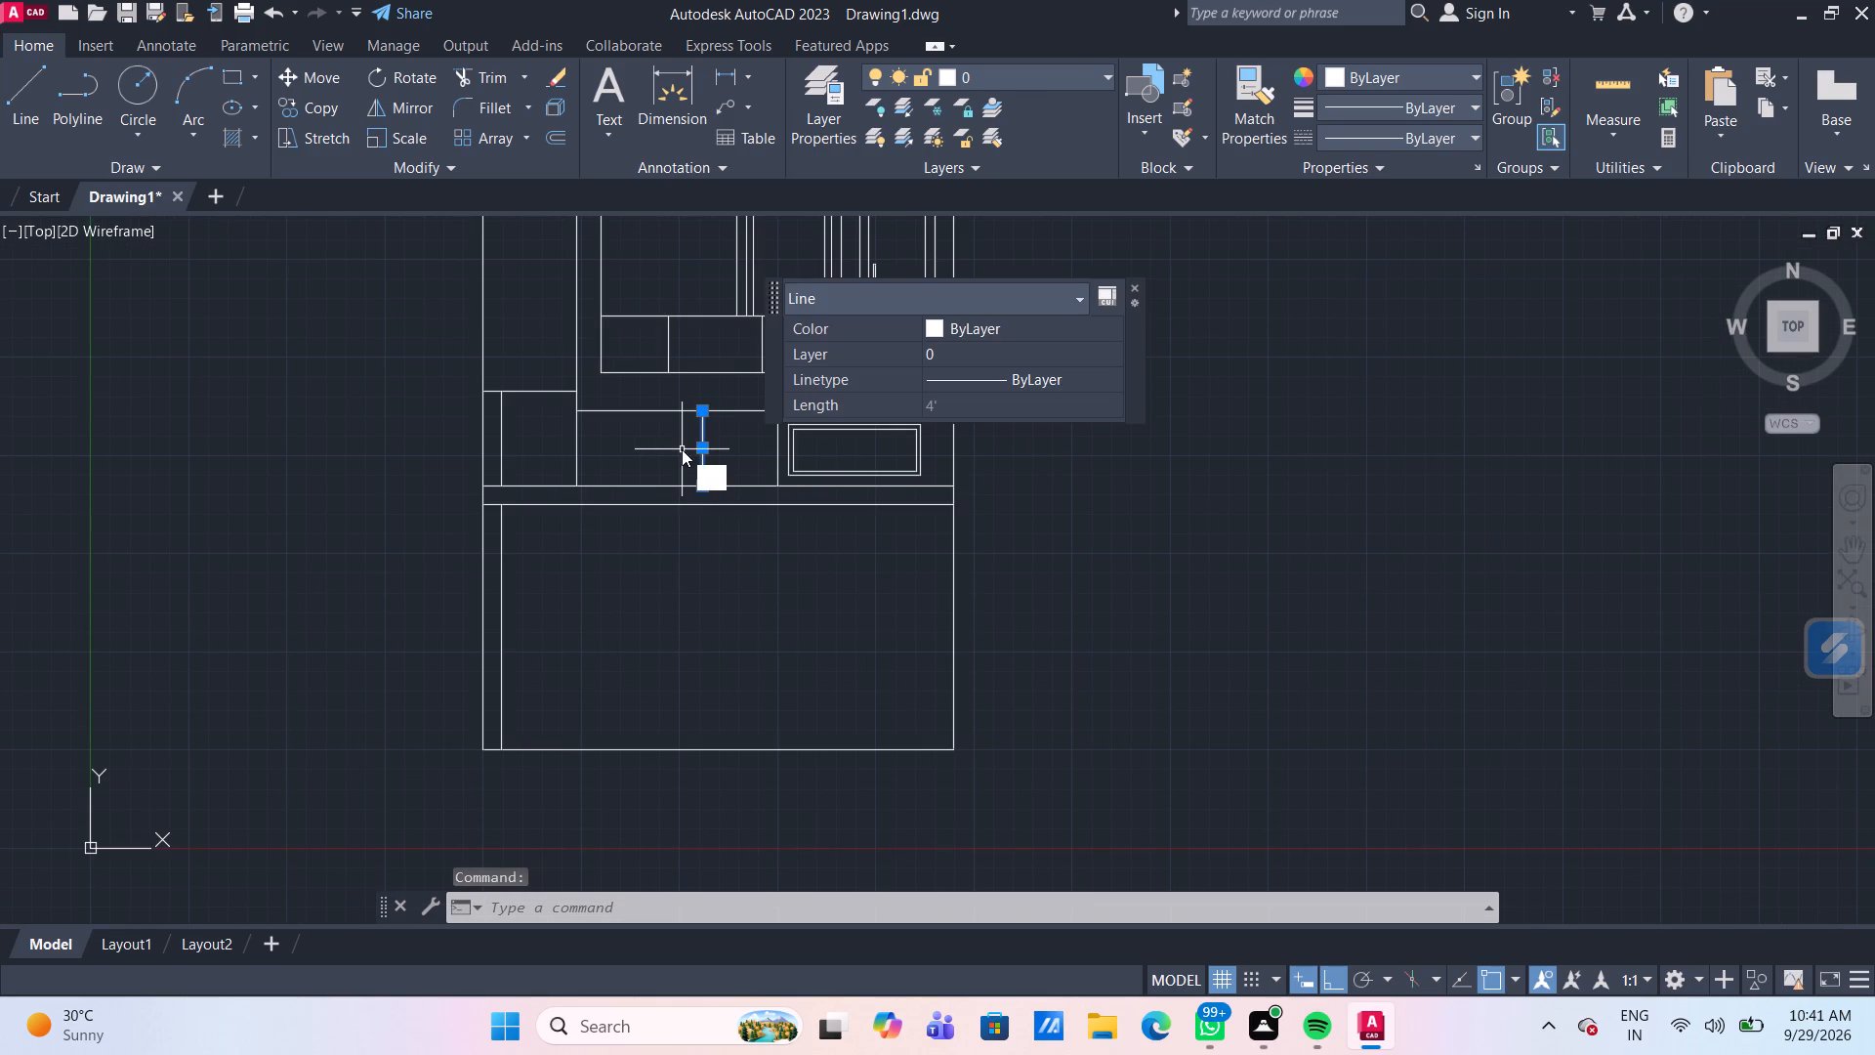
pyautogui.press('Return')
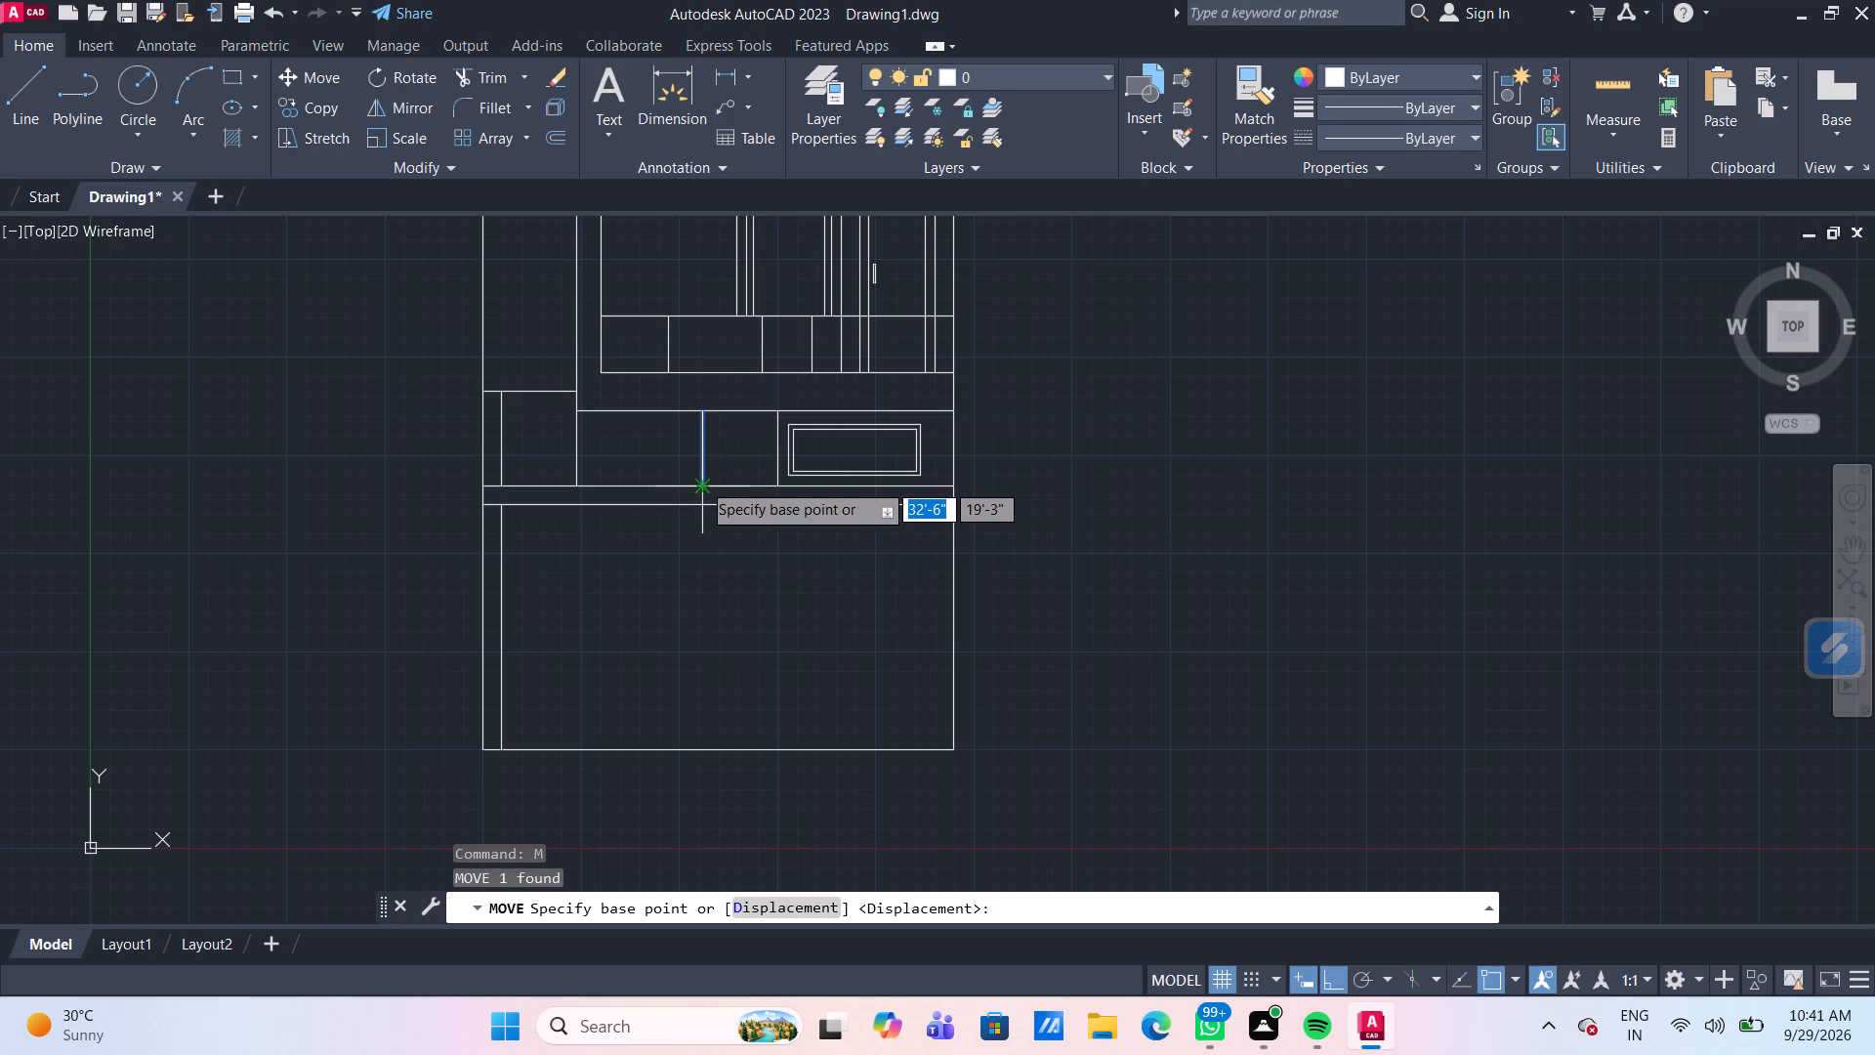
pyautogui.click(701, 482)
pyautogui.write("1'")
pyautogui.press('Return')
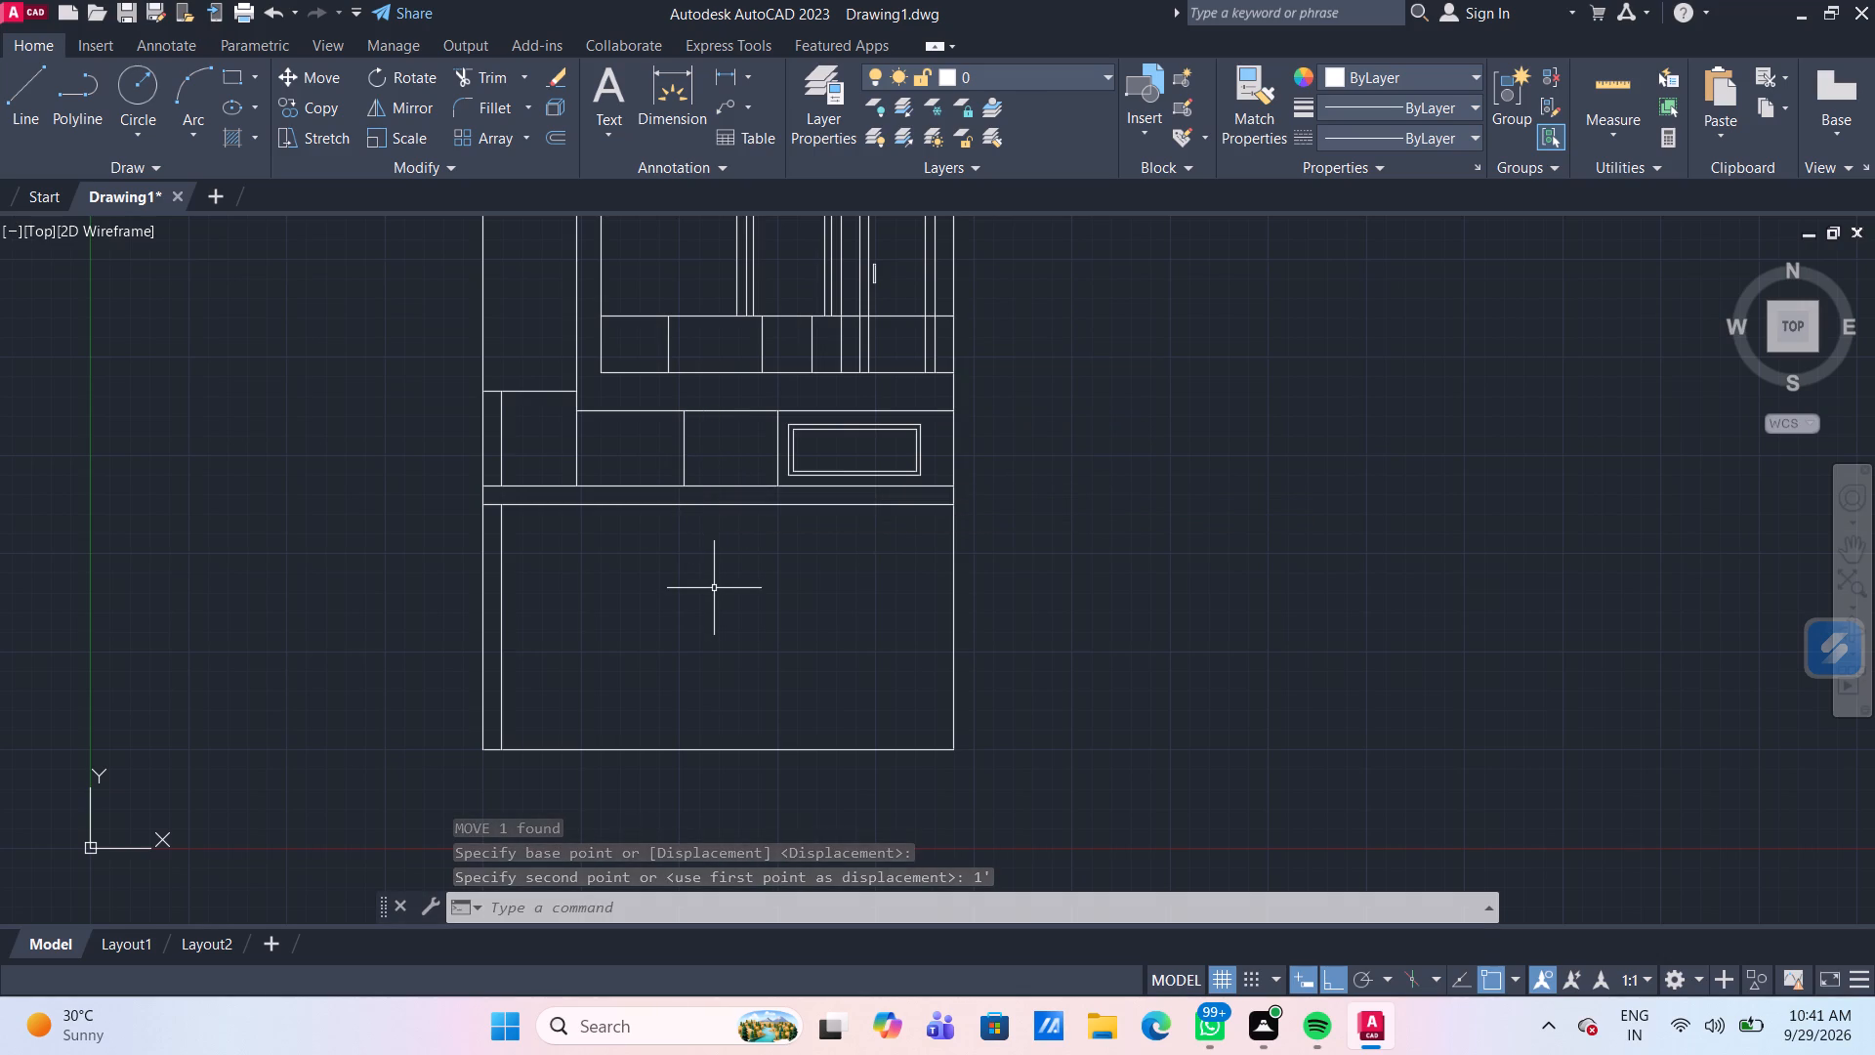
# Draw two vertical lines about 13' long through the large bottom area down to the outline, aligned with the strip's two dividers above.
pyautogui.click(30, 104)
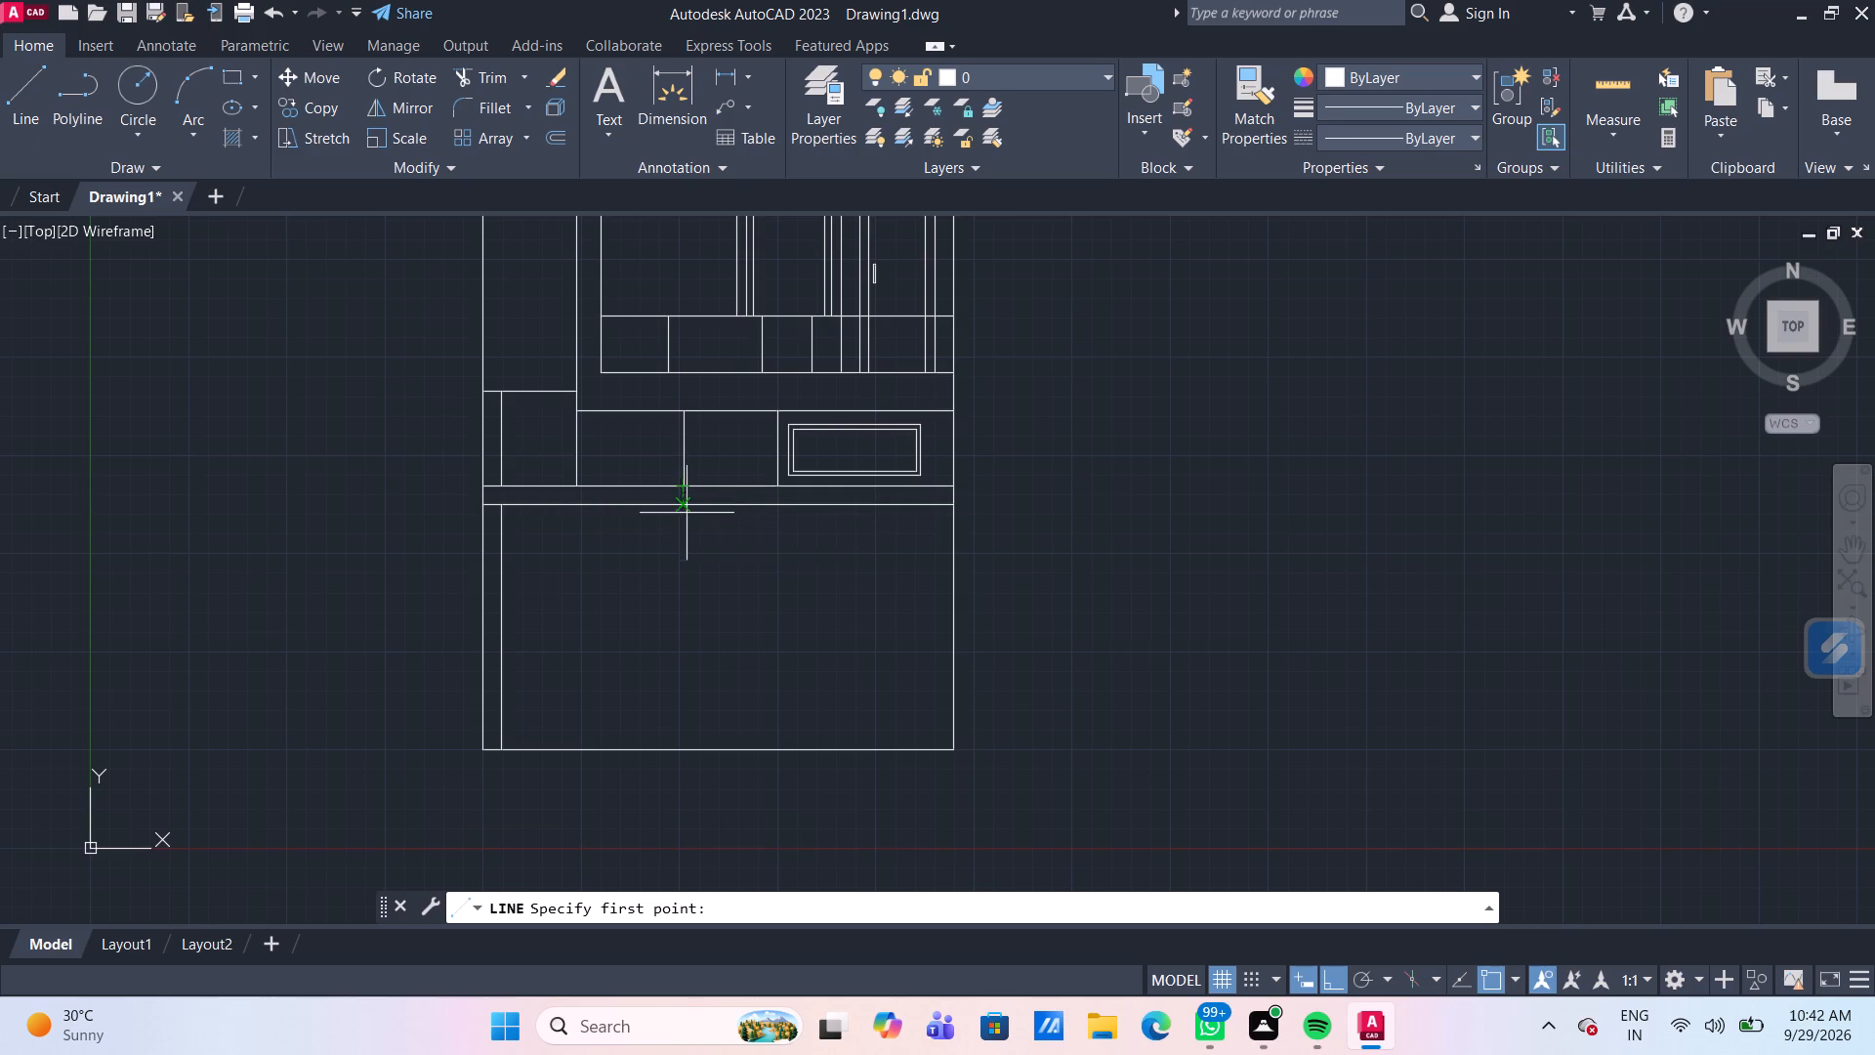
pyautogui.click(683, 509)
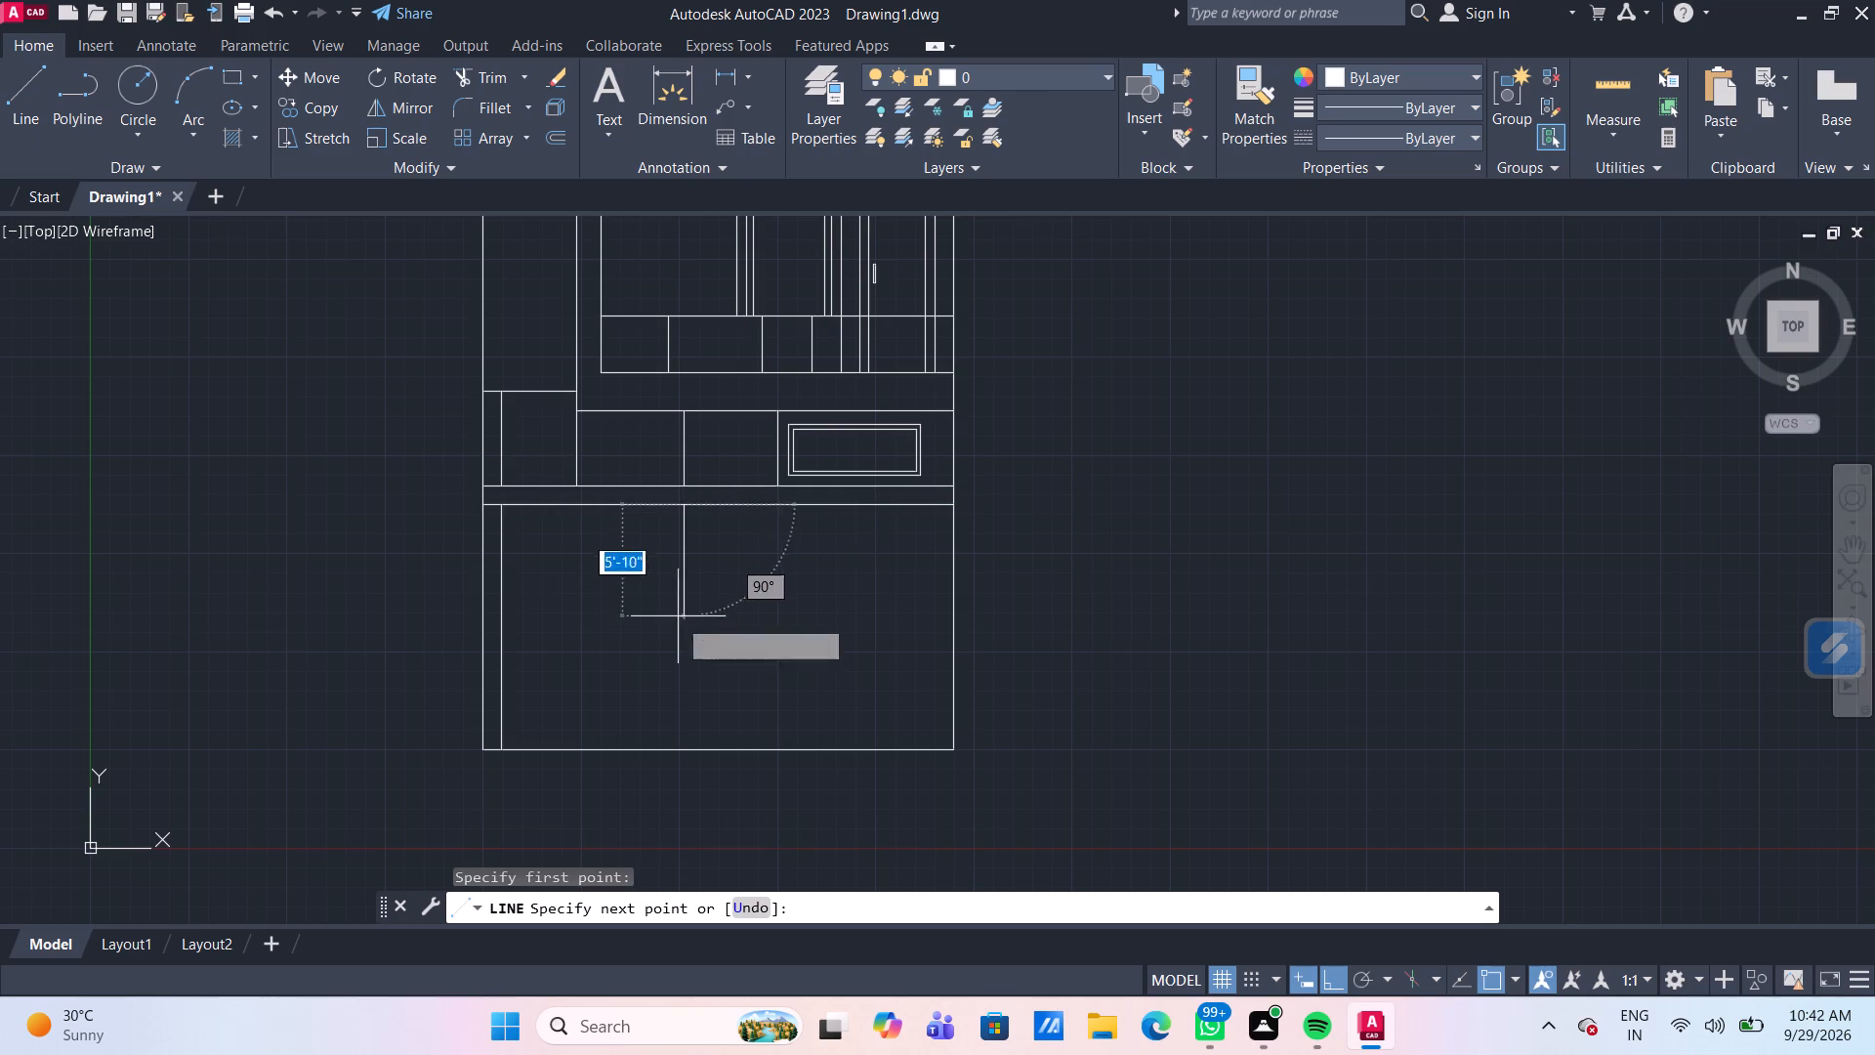
pyautogui.click(683, 751)
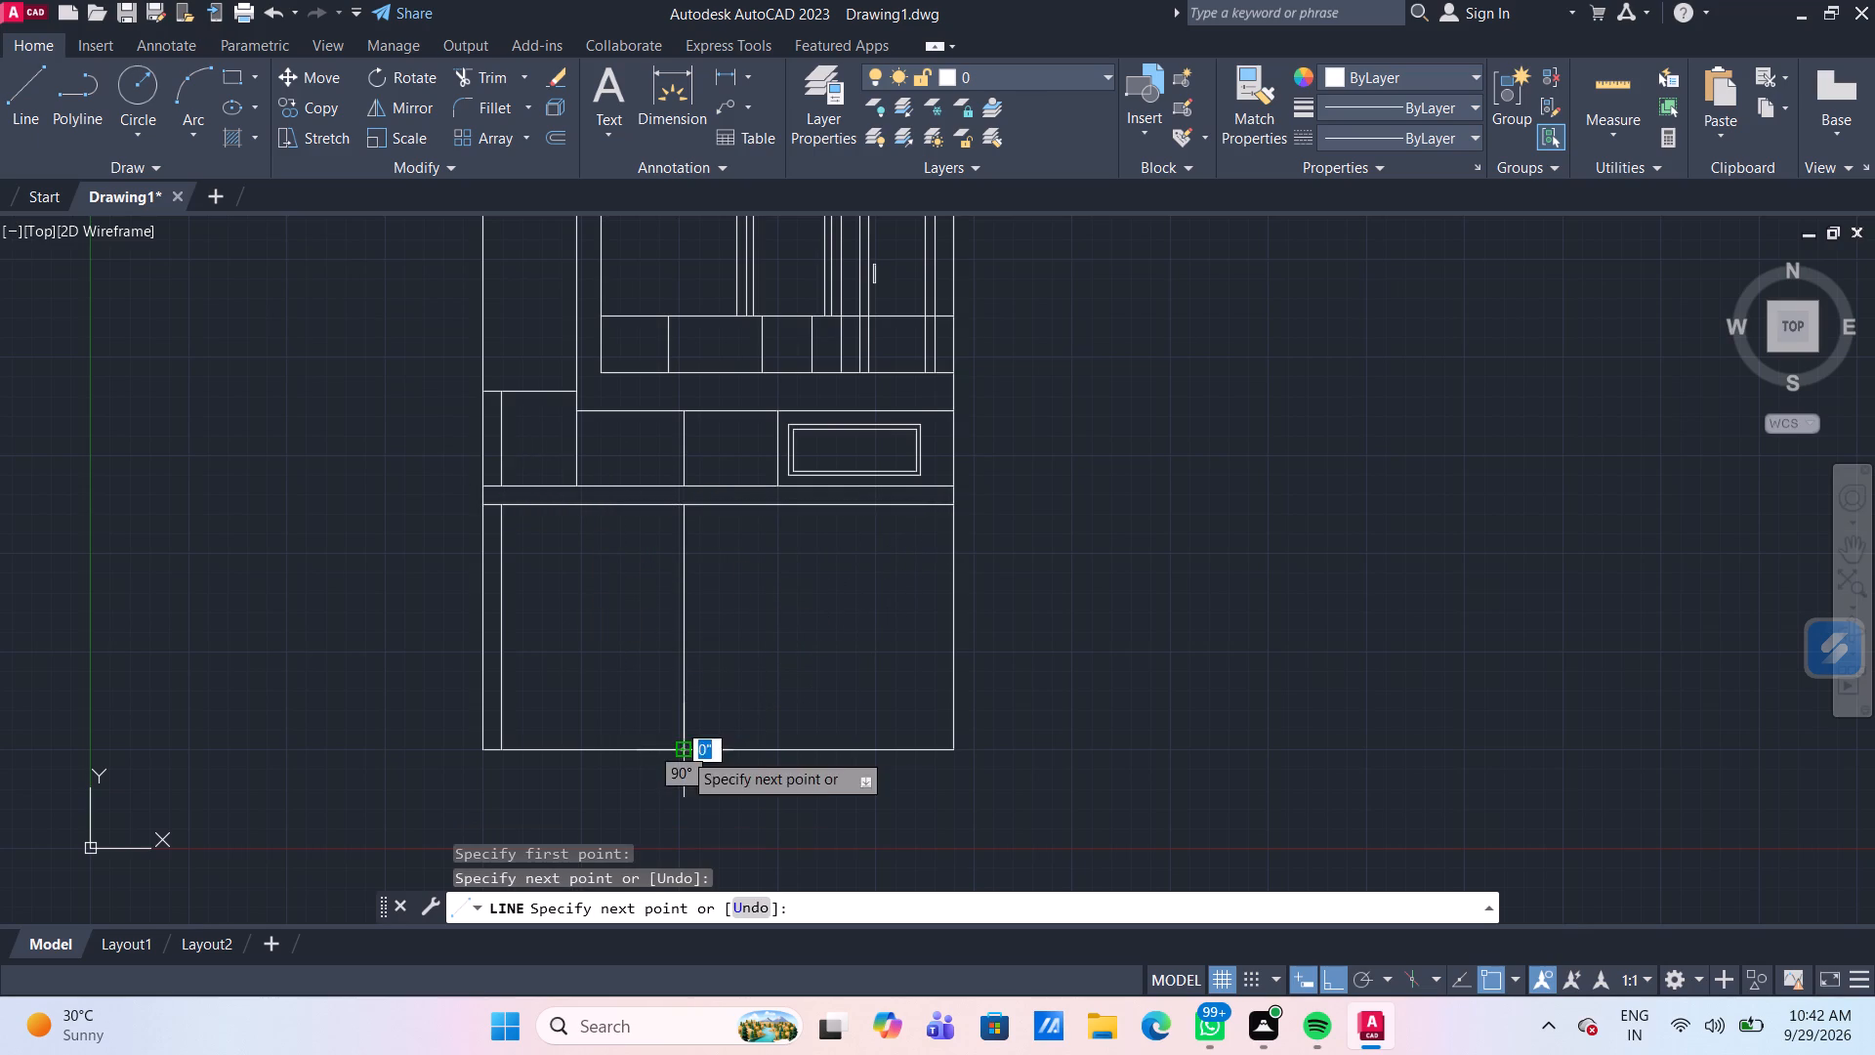
pyautogui.press('Return')
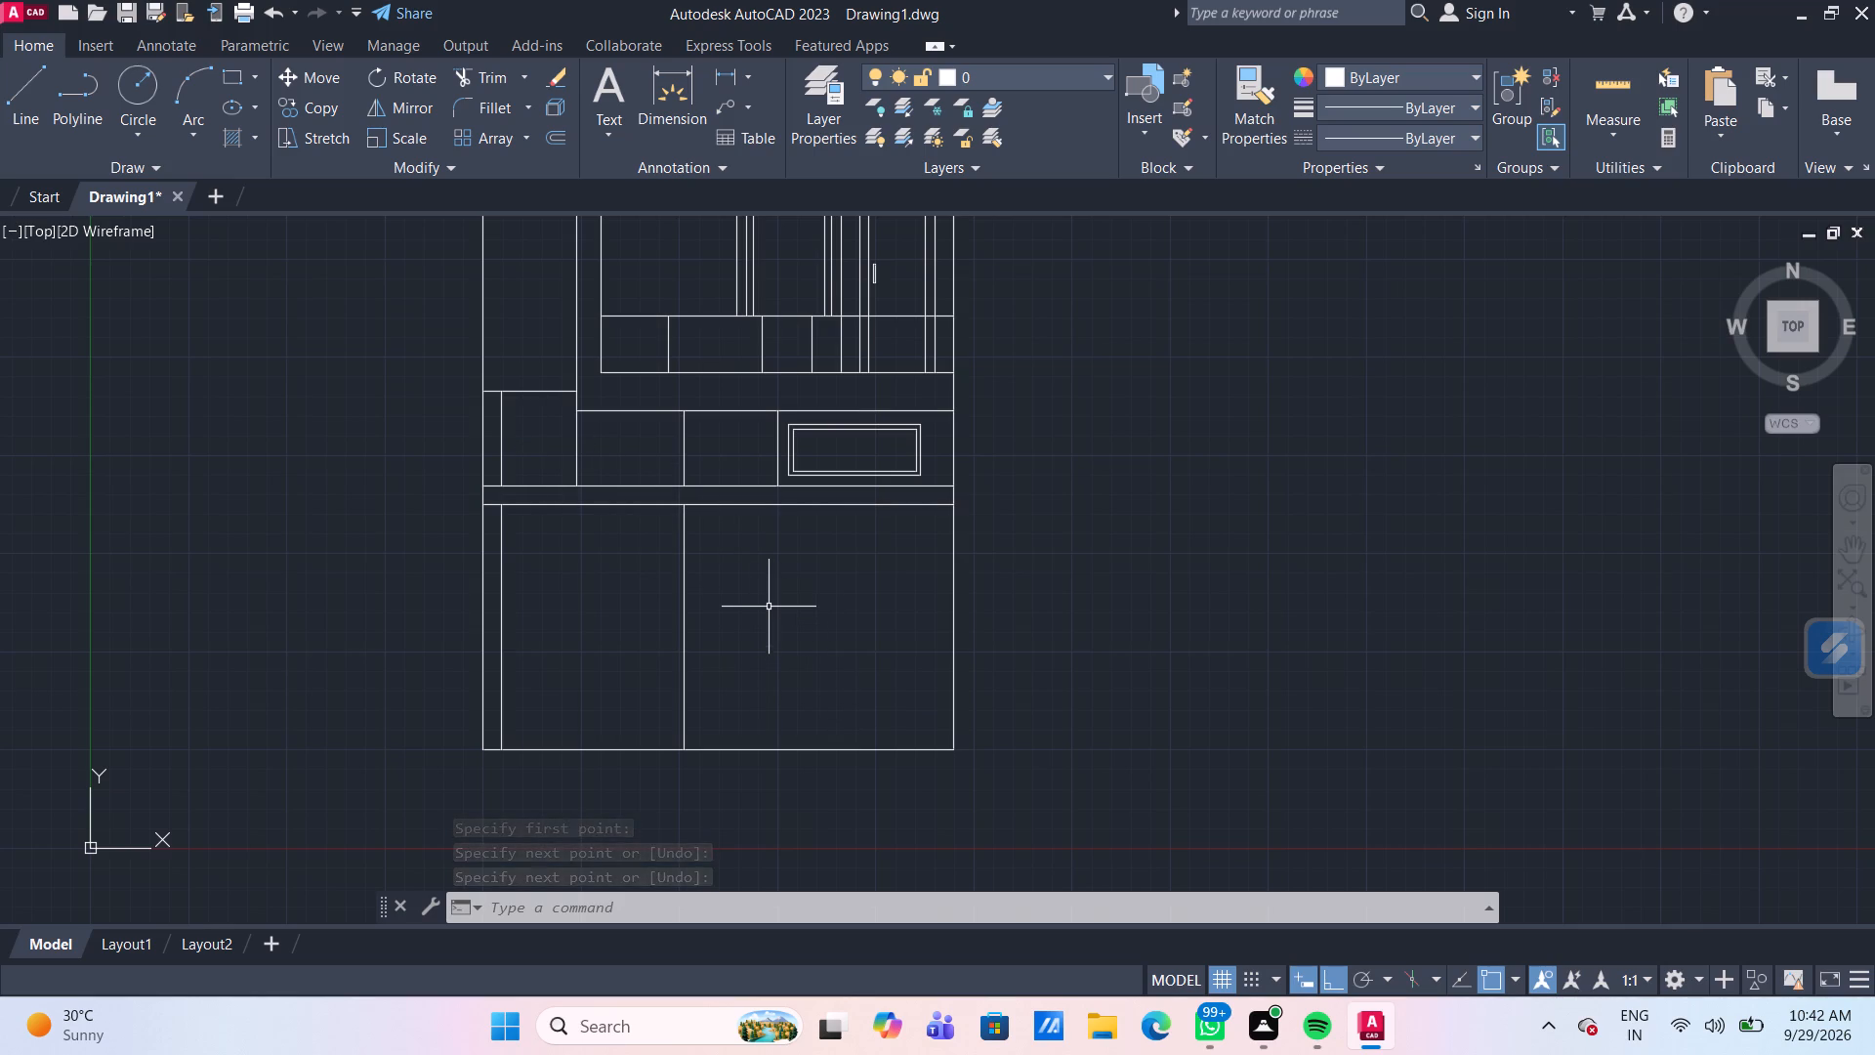
pyautogui.click(27, 102)
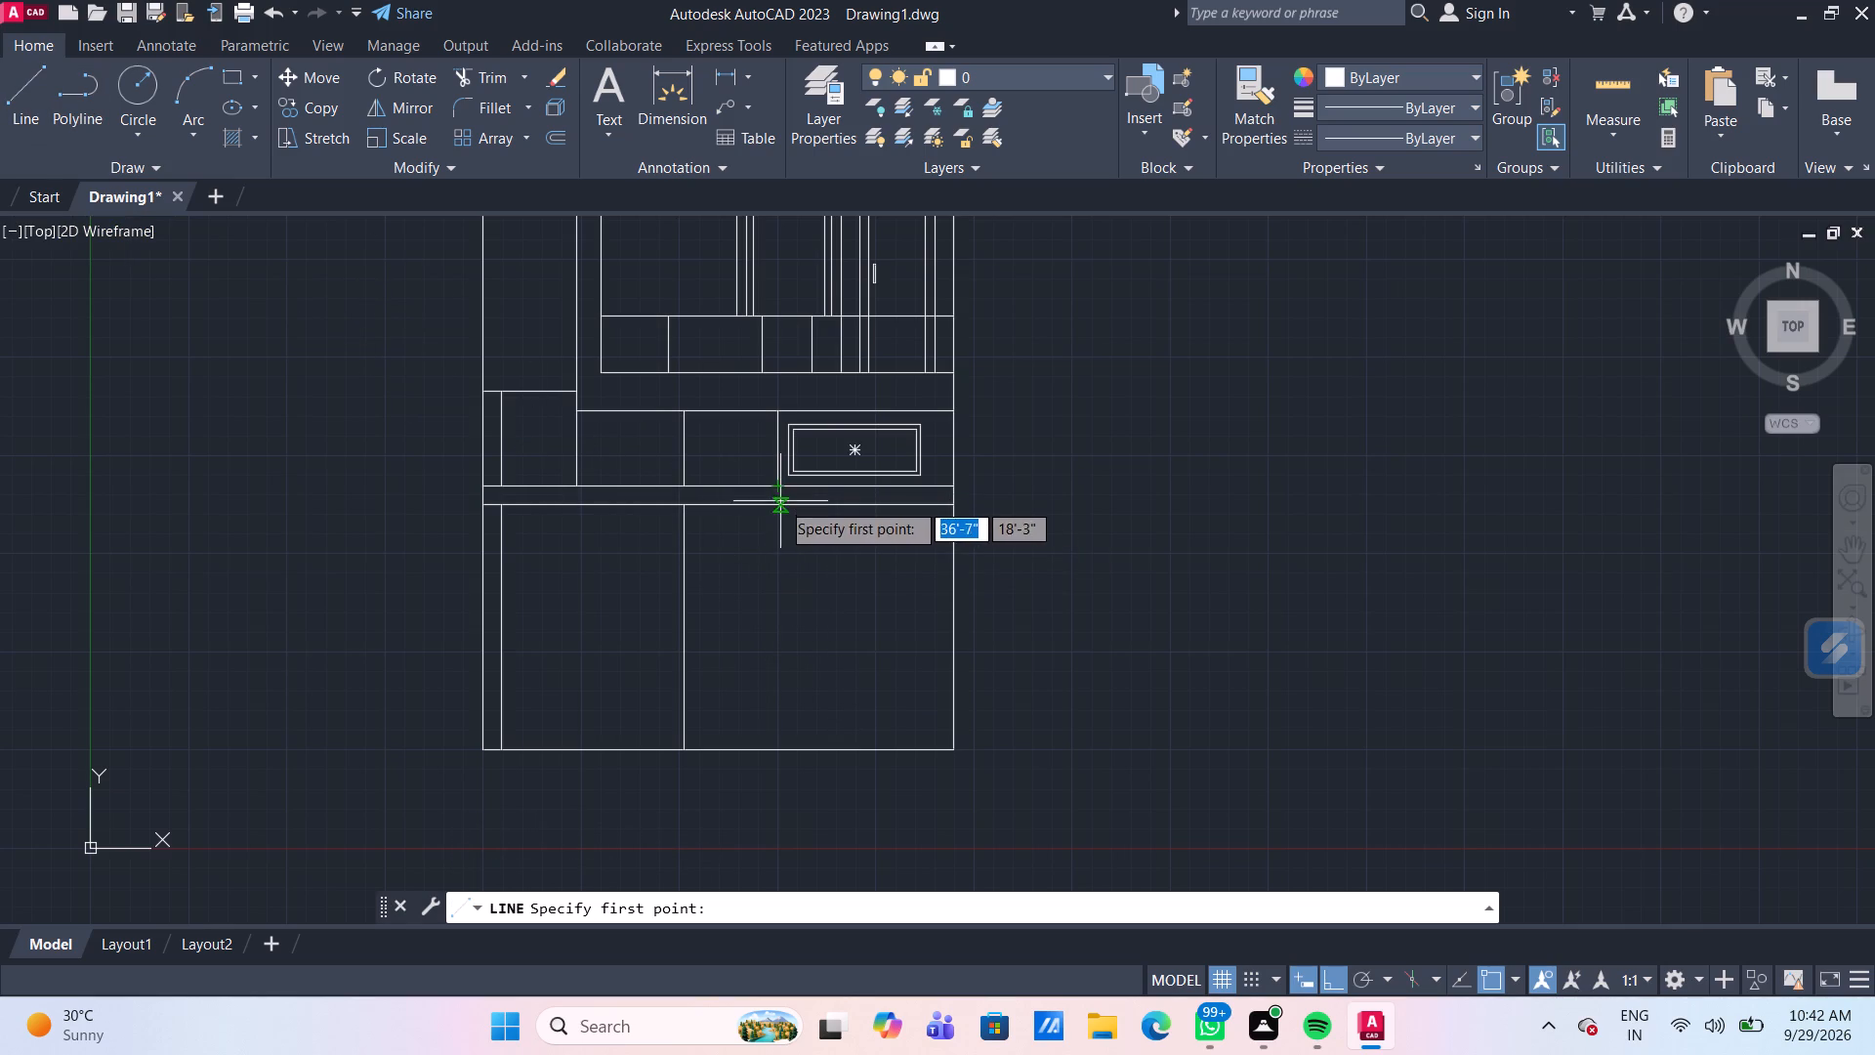
pyautogui.click(780, 506)
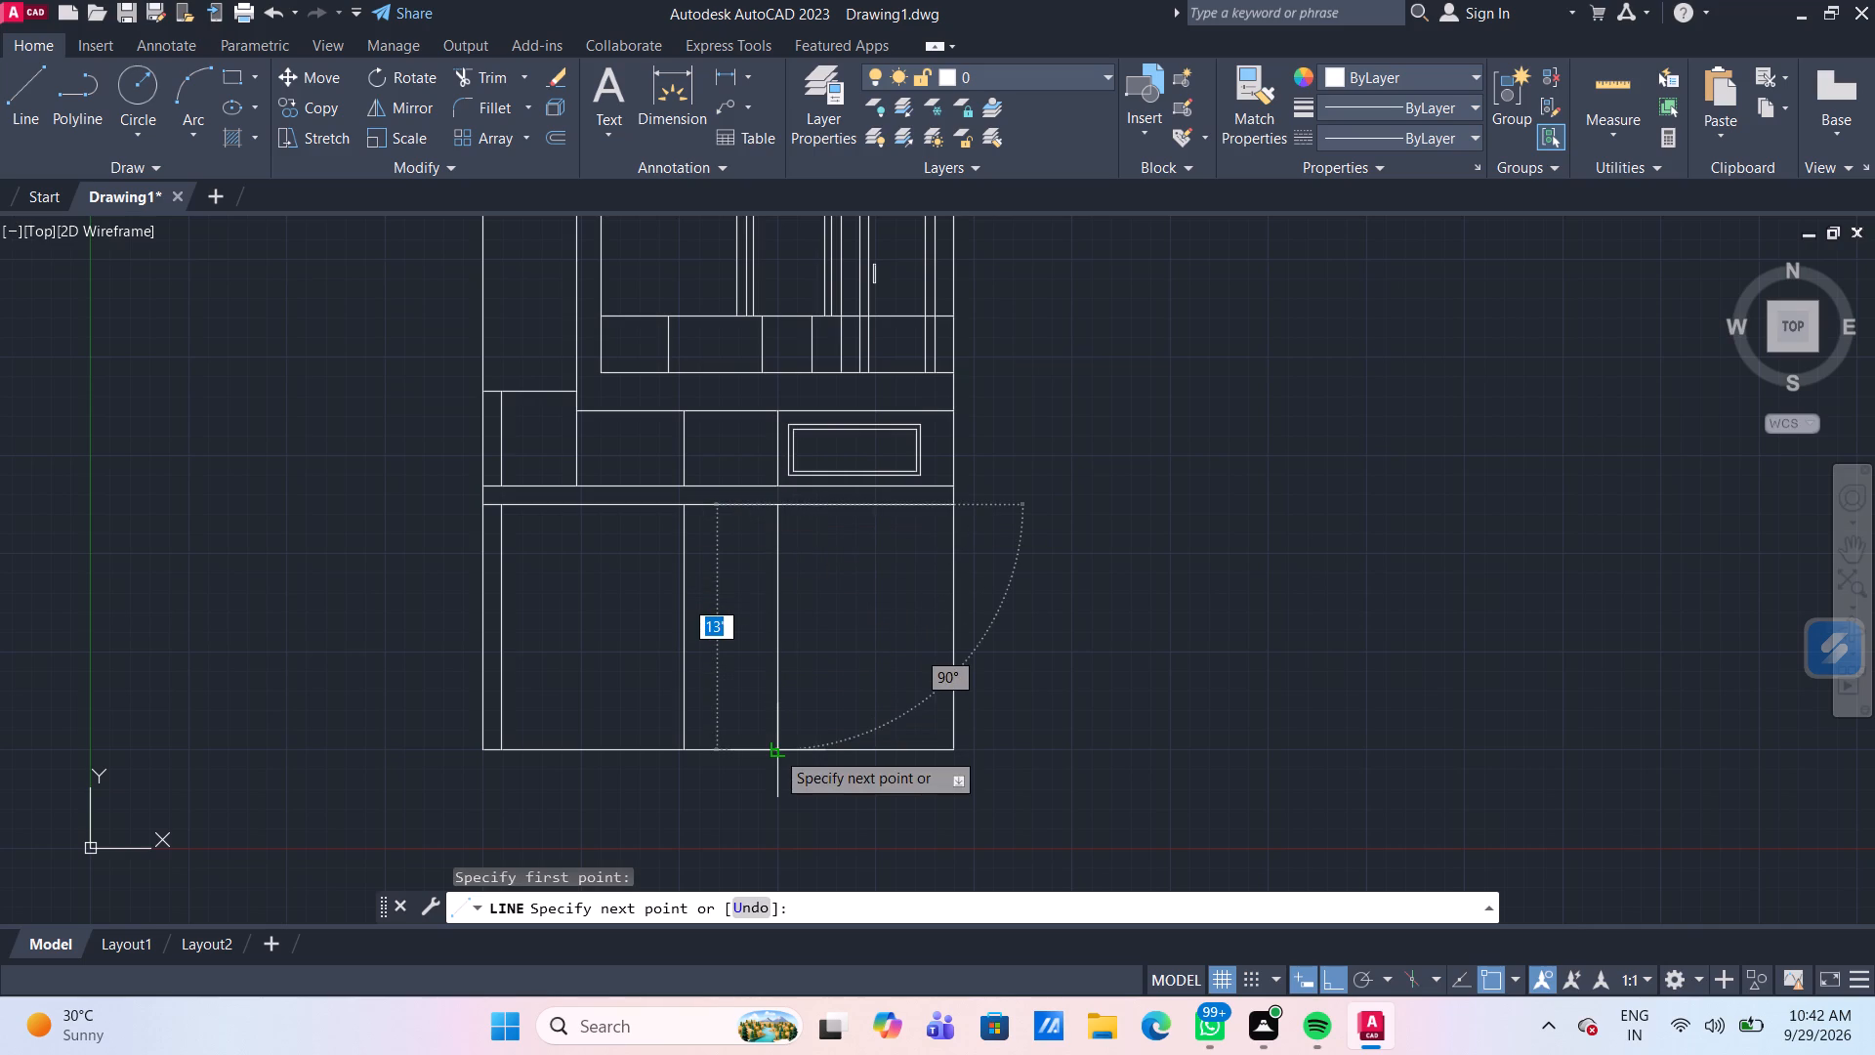
pyautogui.click(775, 750)
pyautogui.press('Return')
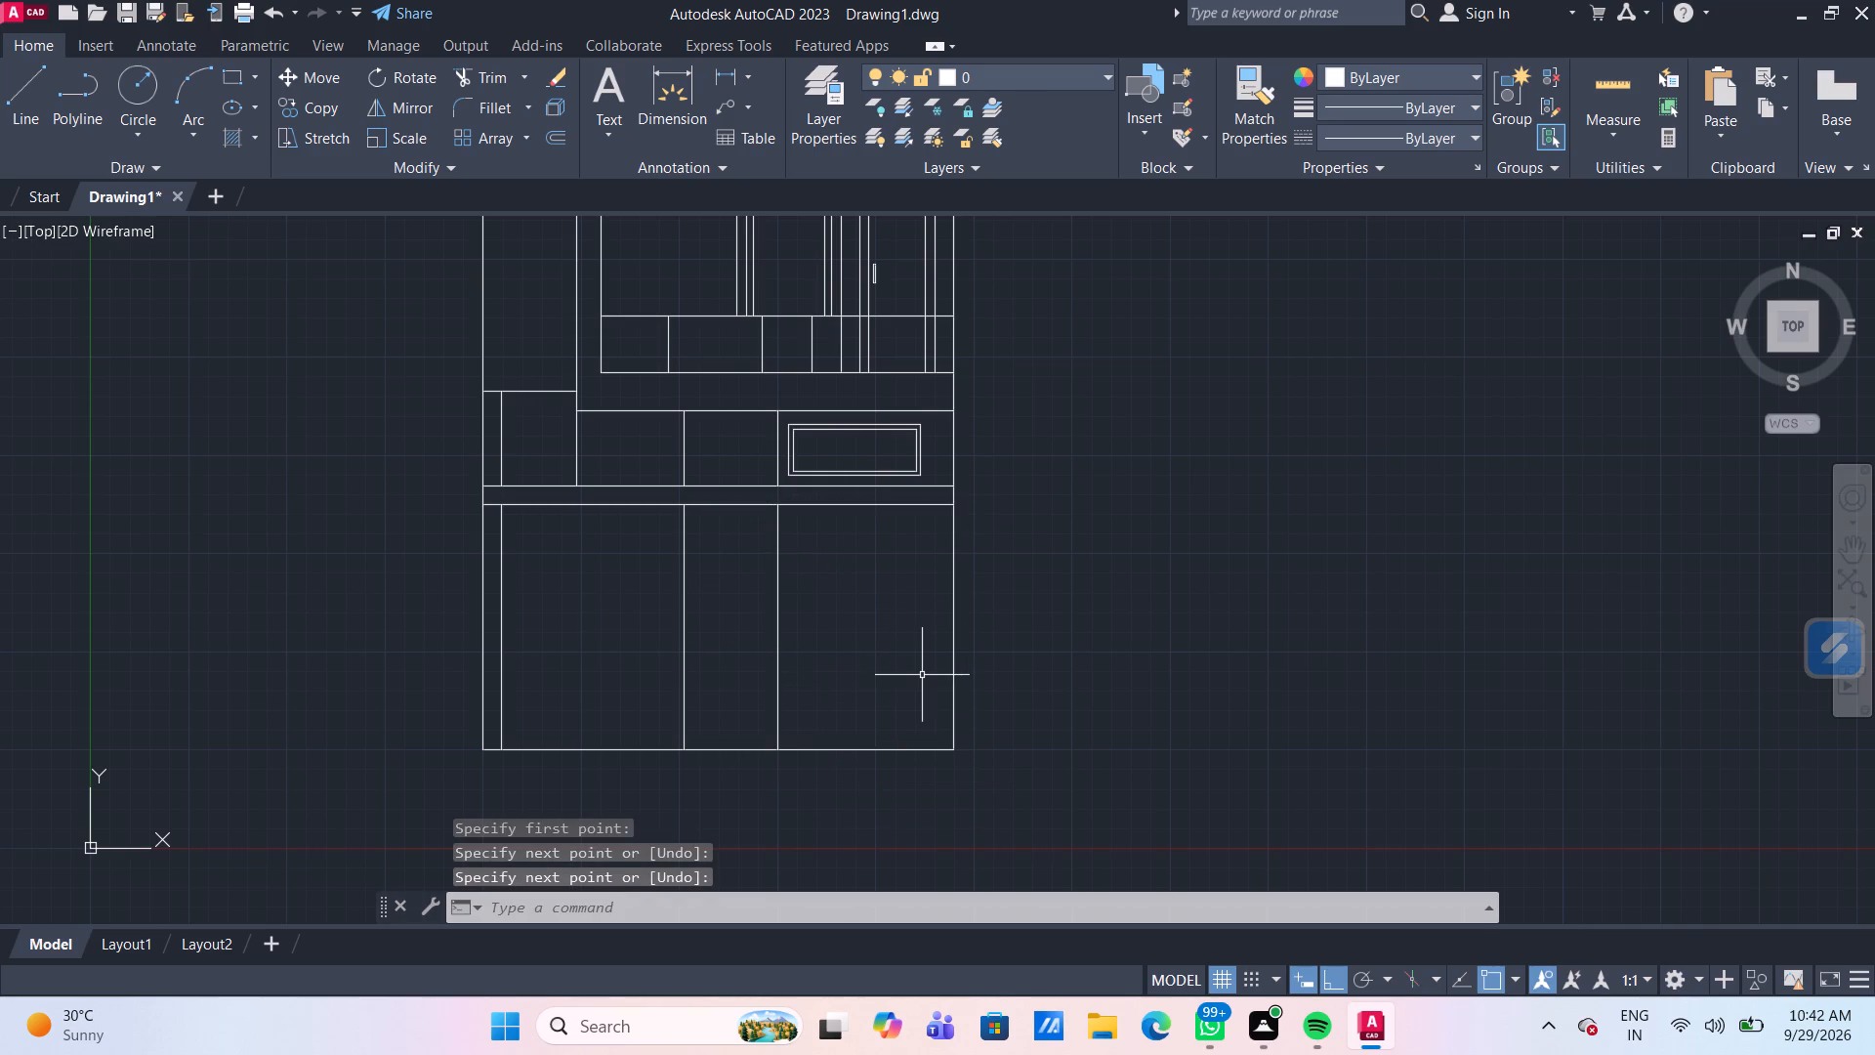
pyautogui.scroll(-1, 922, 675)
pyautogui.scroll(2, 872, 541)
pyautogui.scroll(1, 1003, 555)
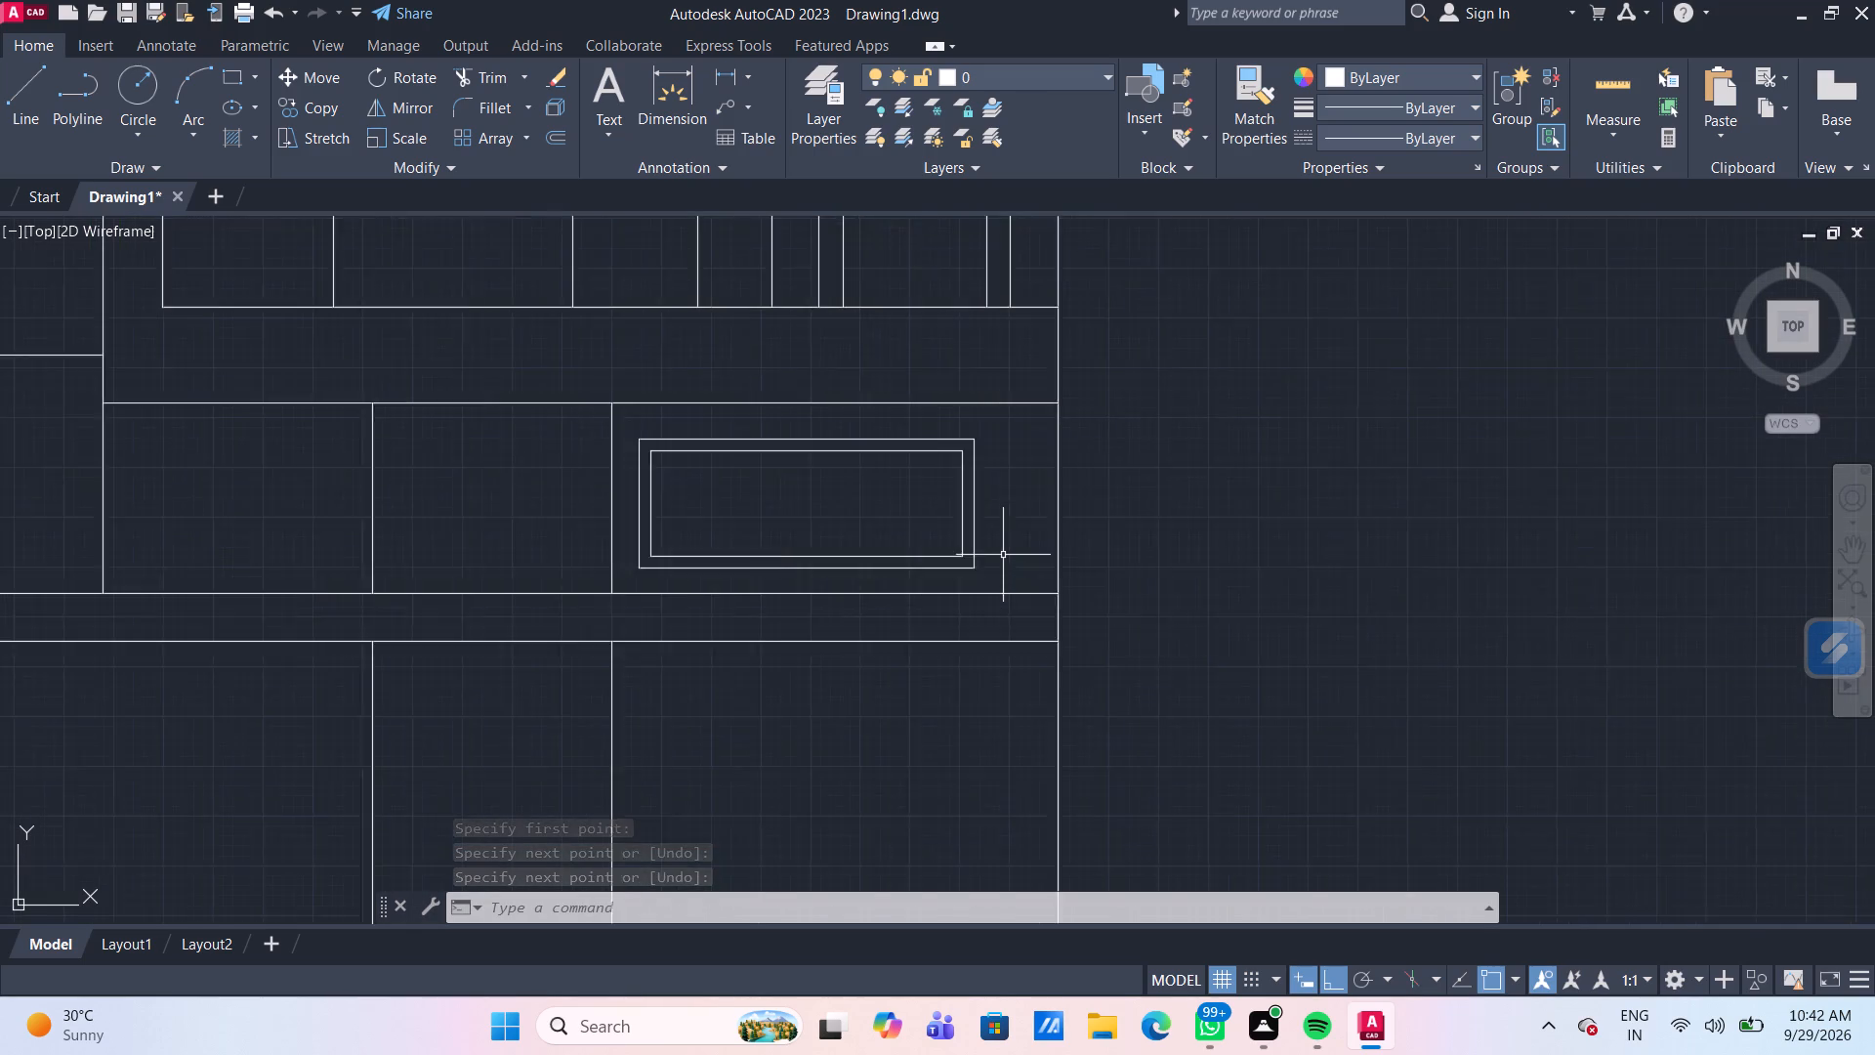
# Move the double rectangle, the strip divider beside it and the aligned vertical line below 6" to the right.
pyautogui.scroll(1, 1003, 555)
pyautogui.click(988, 579)
pyautogui.click(906, 521)
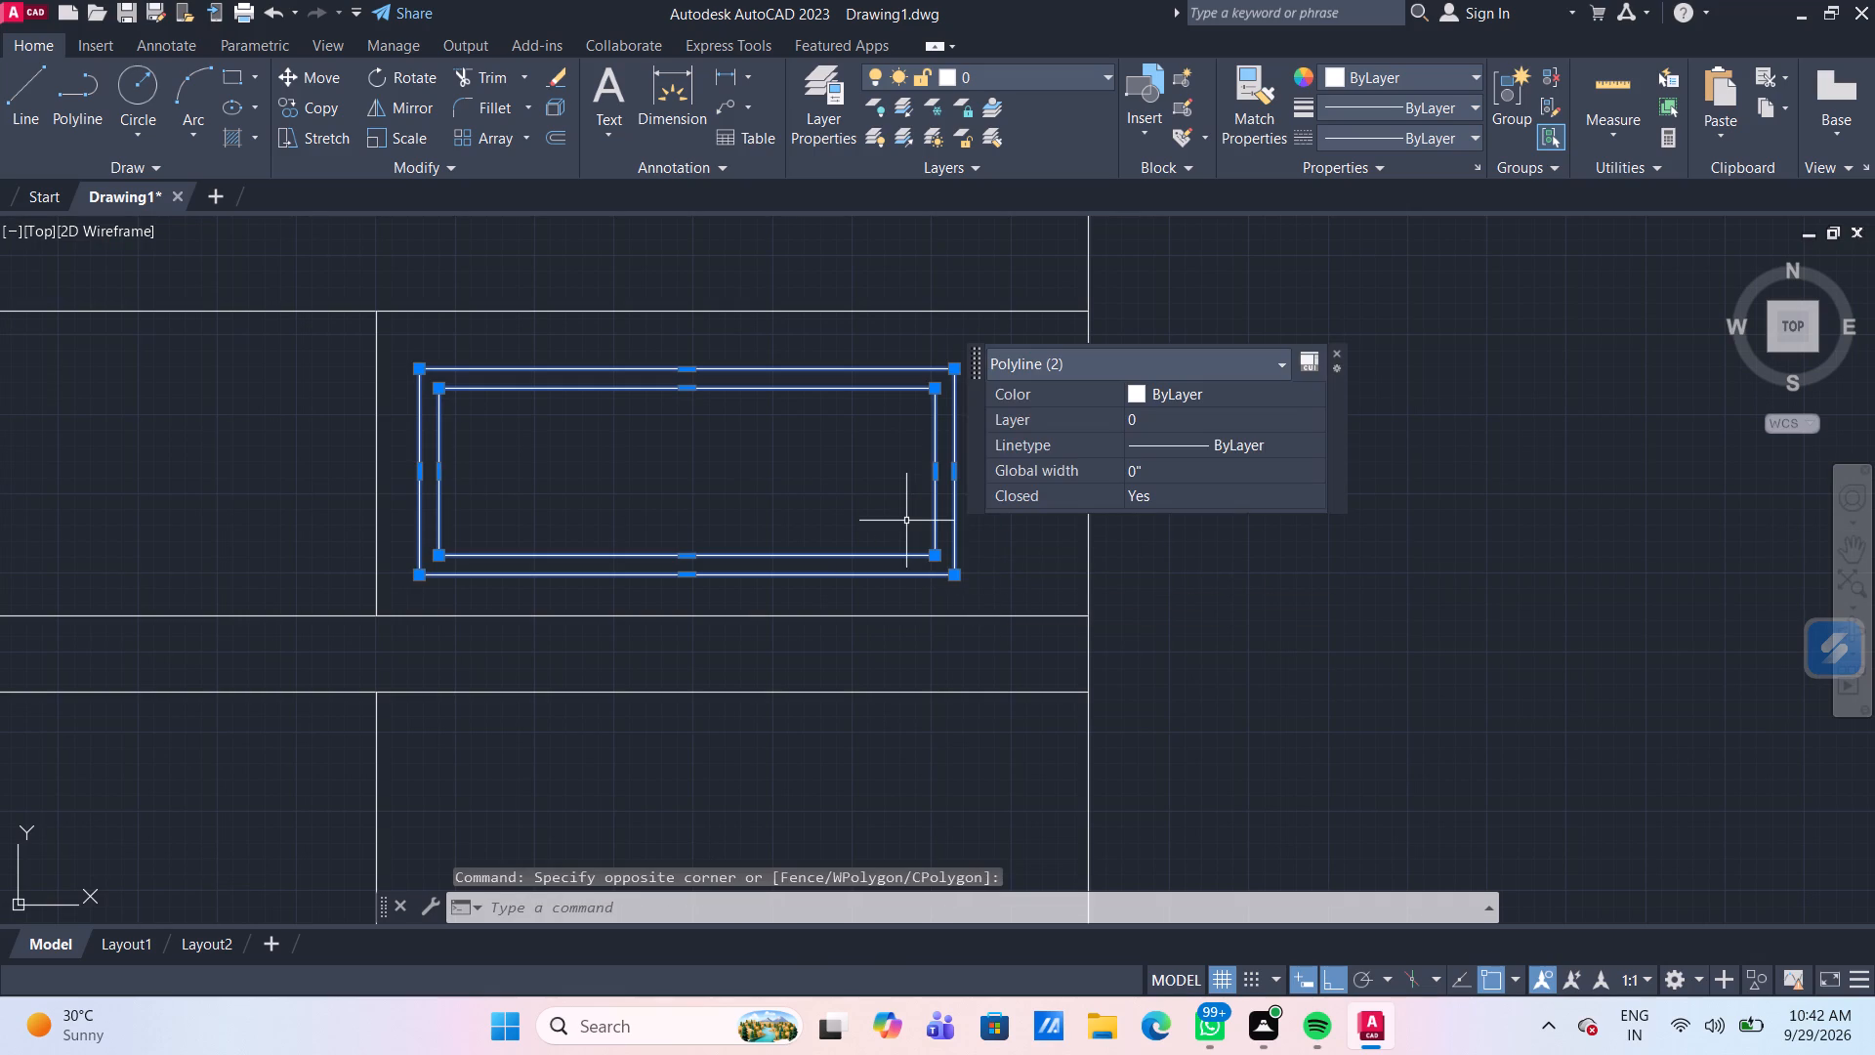
pyautogui.click(389, 805)
pyautogui.click(364, 795)
pyautogui.click(378, 568)
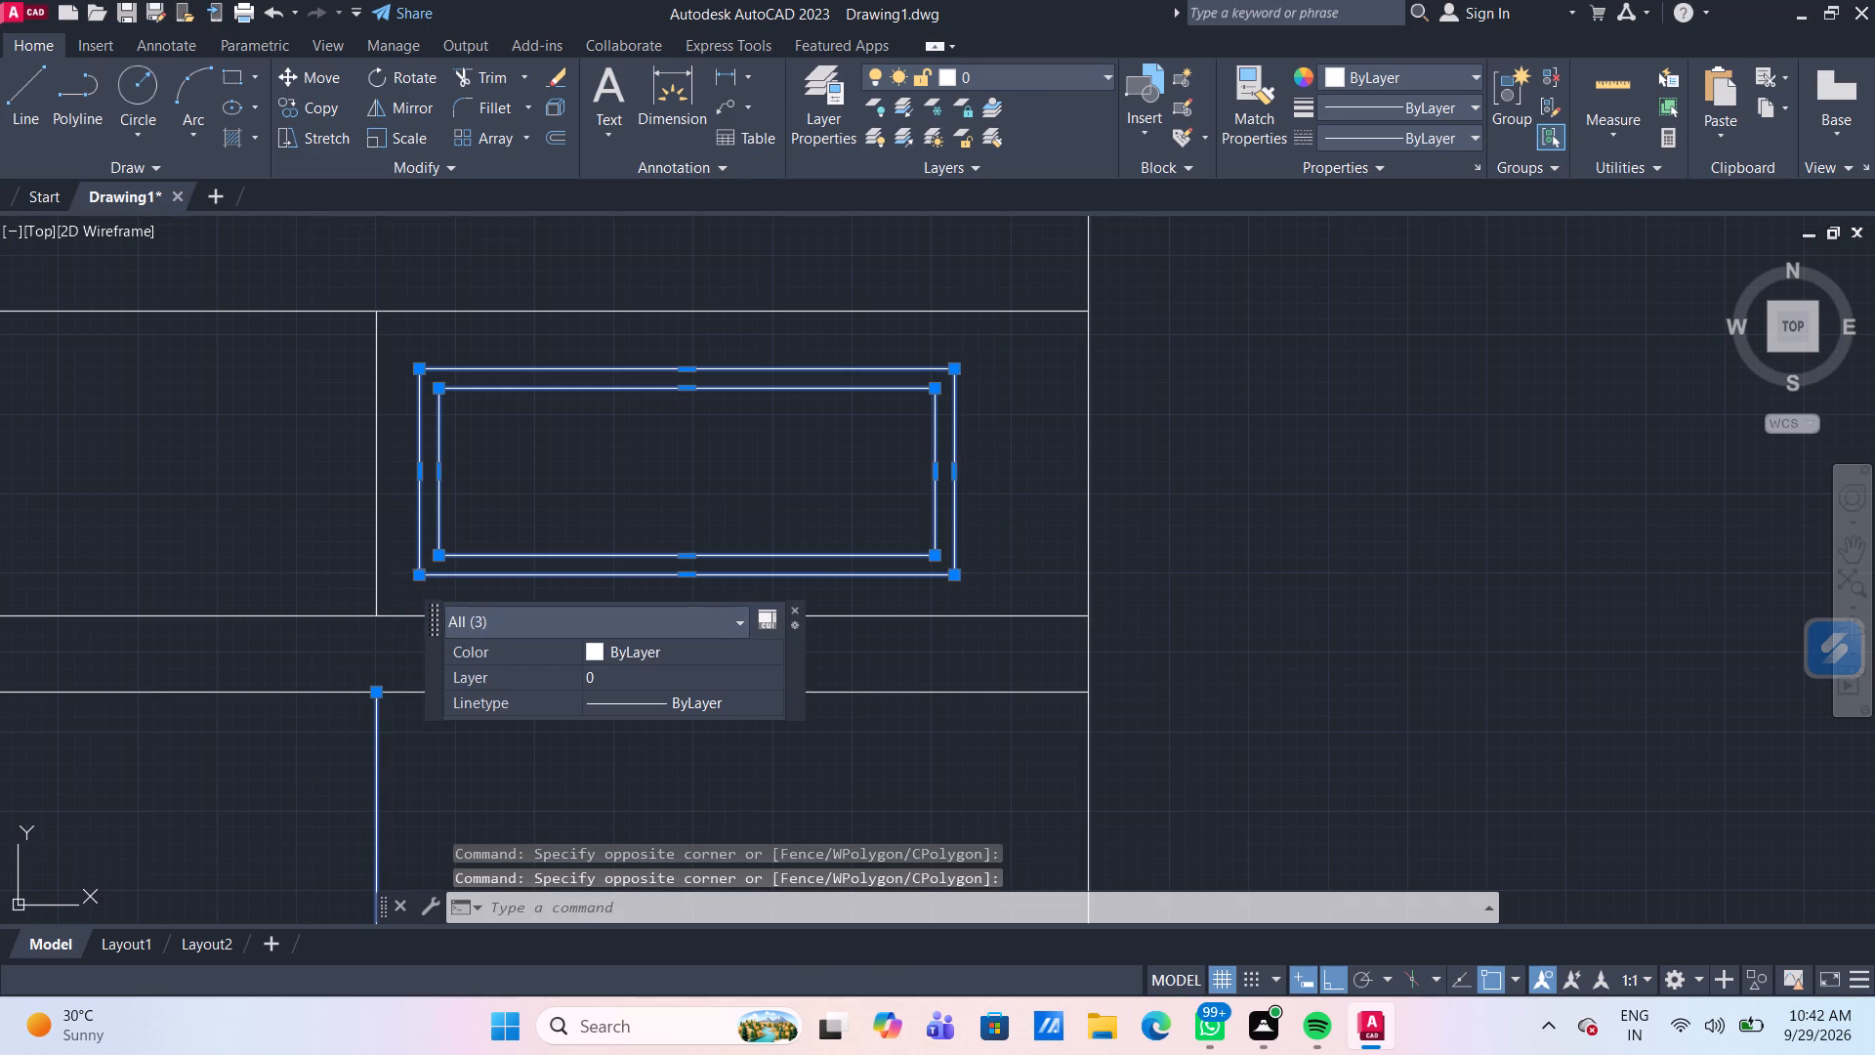
pyautogui.press('m')
pyautogui.press('Return')
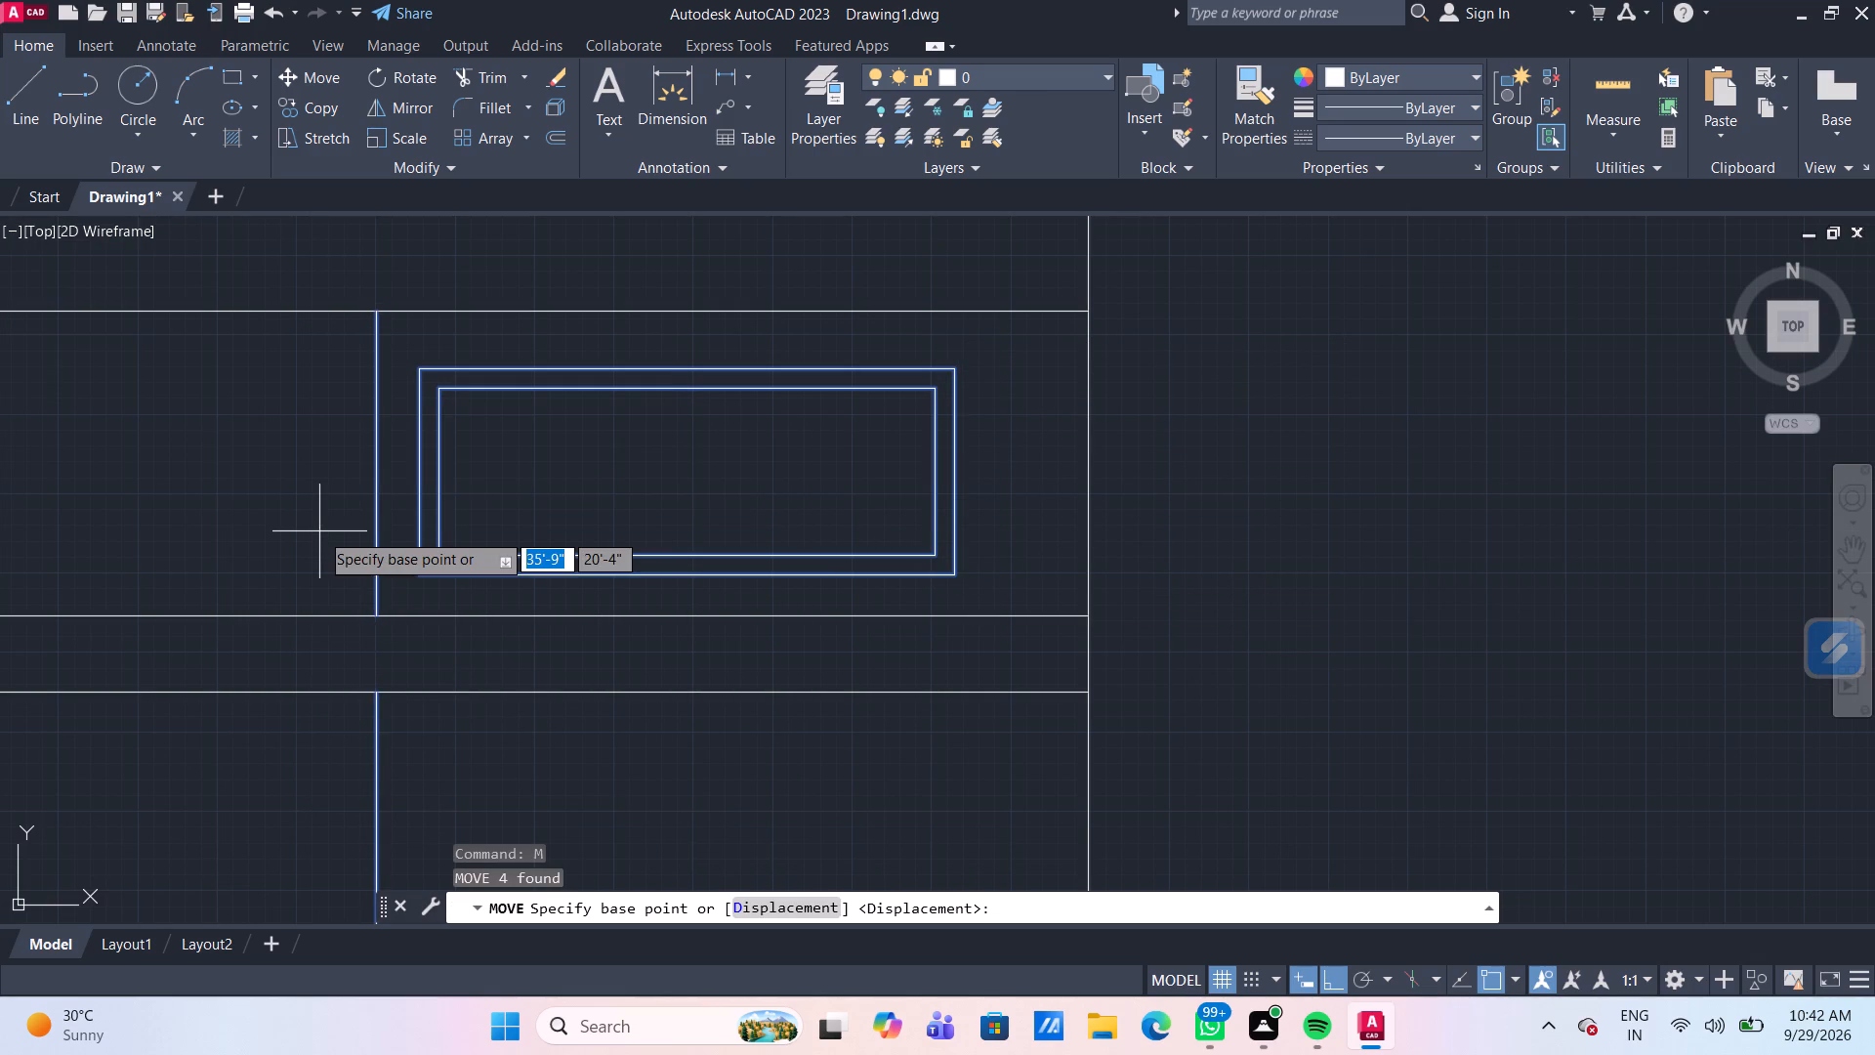
pyautogui.click(376, 616)
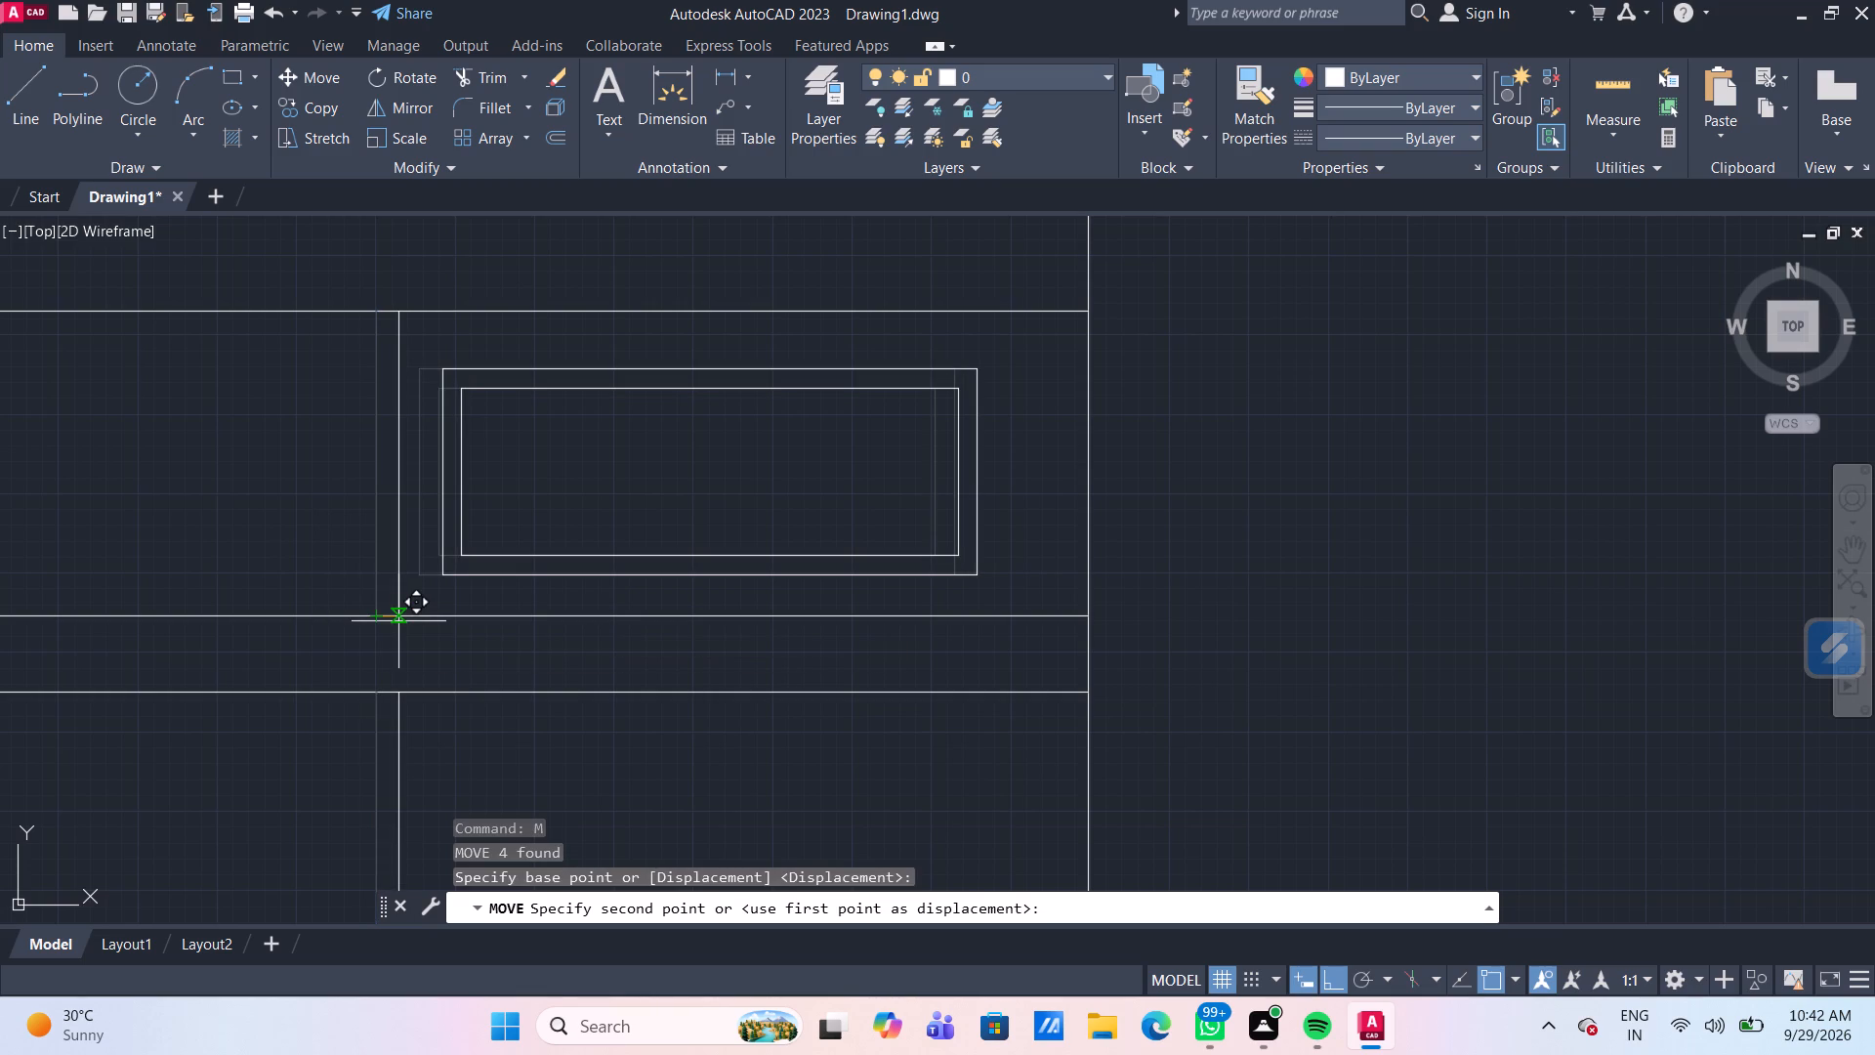
pyautogui.write('6"')
pyautogui.press('Return')
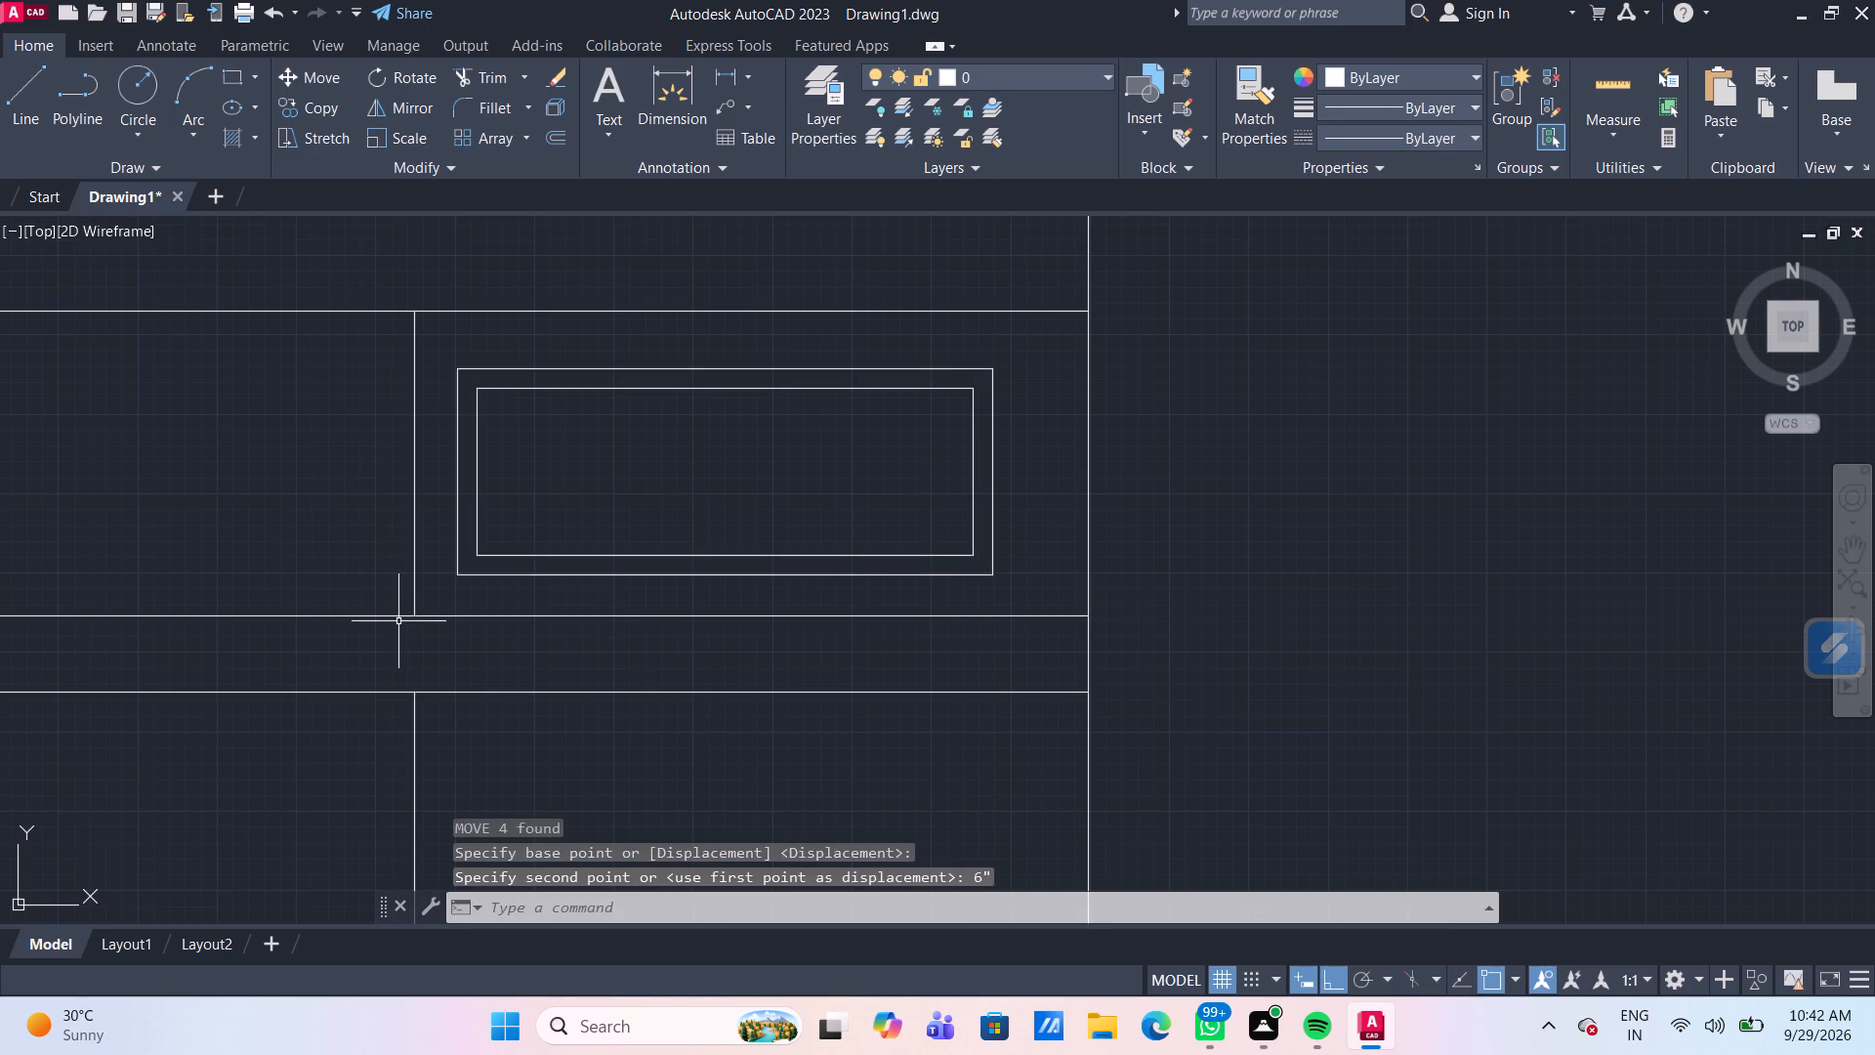
# Offset the outline's bottom edge upward by 1', and offset the resulting line a further 6" upward.
pyautogui.scroll(-4, 398, 621)
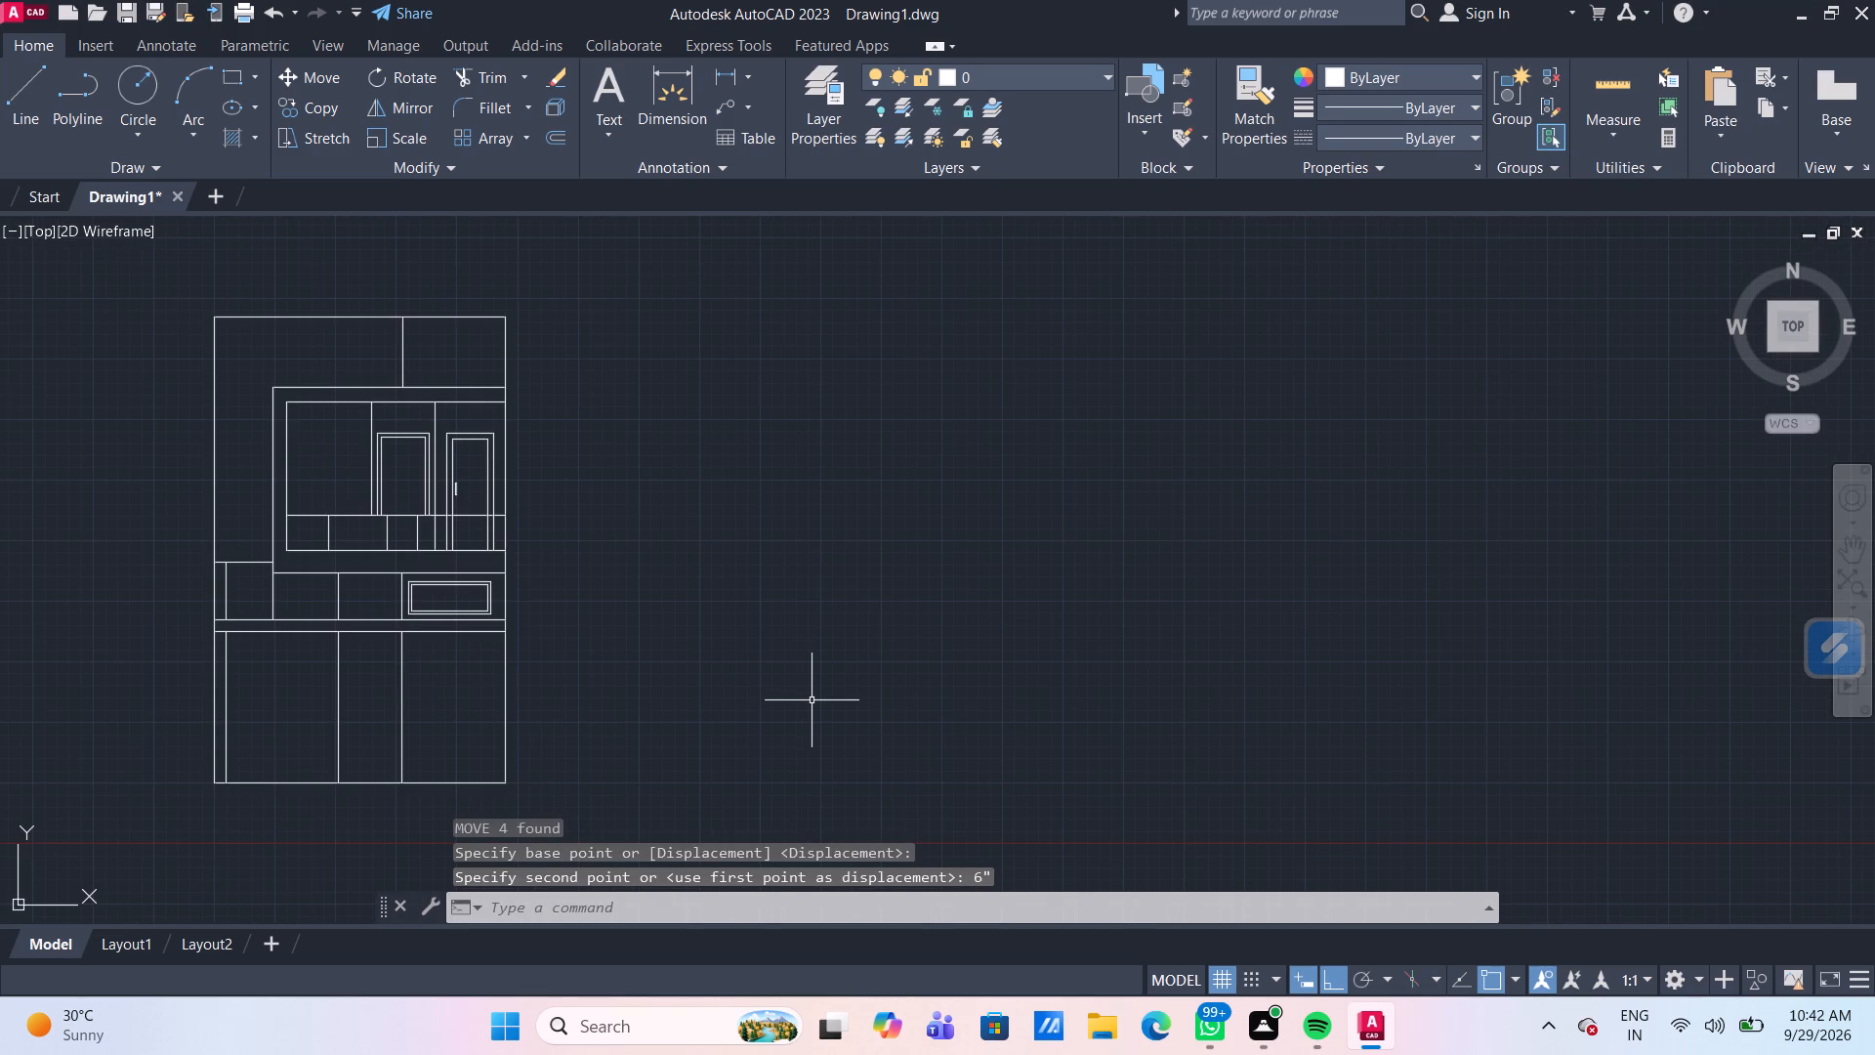
pyautogui.moveTo(630, 737); pyautogui.dragTo(639, 736, button='middle')
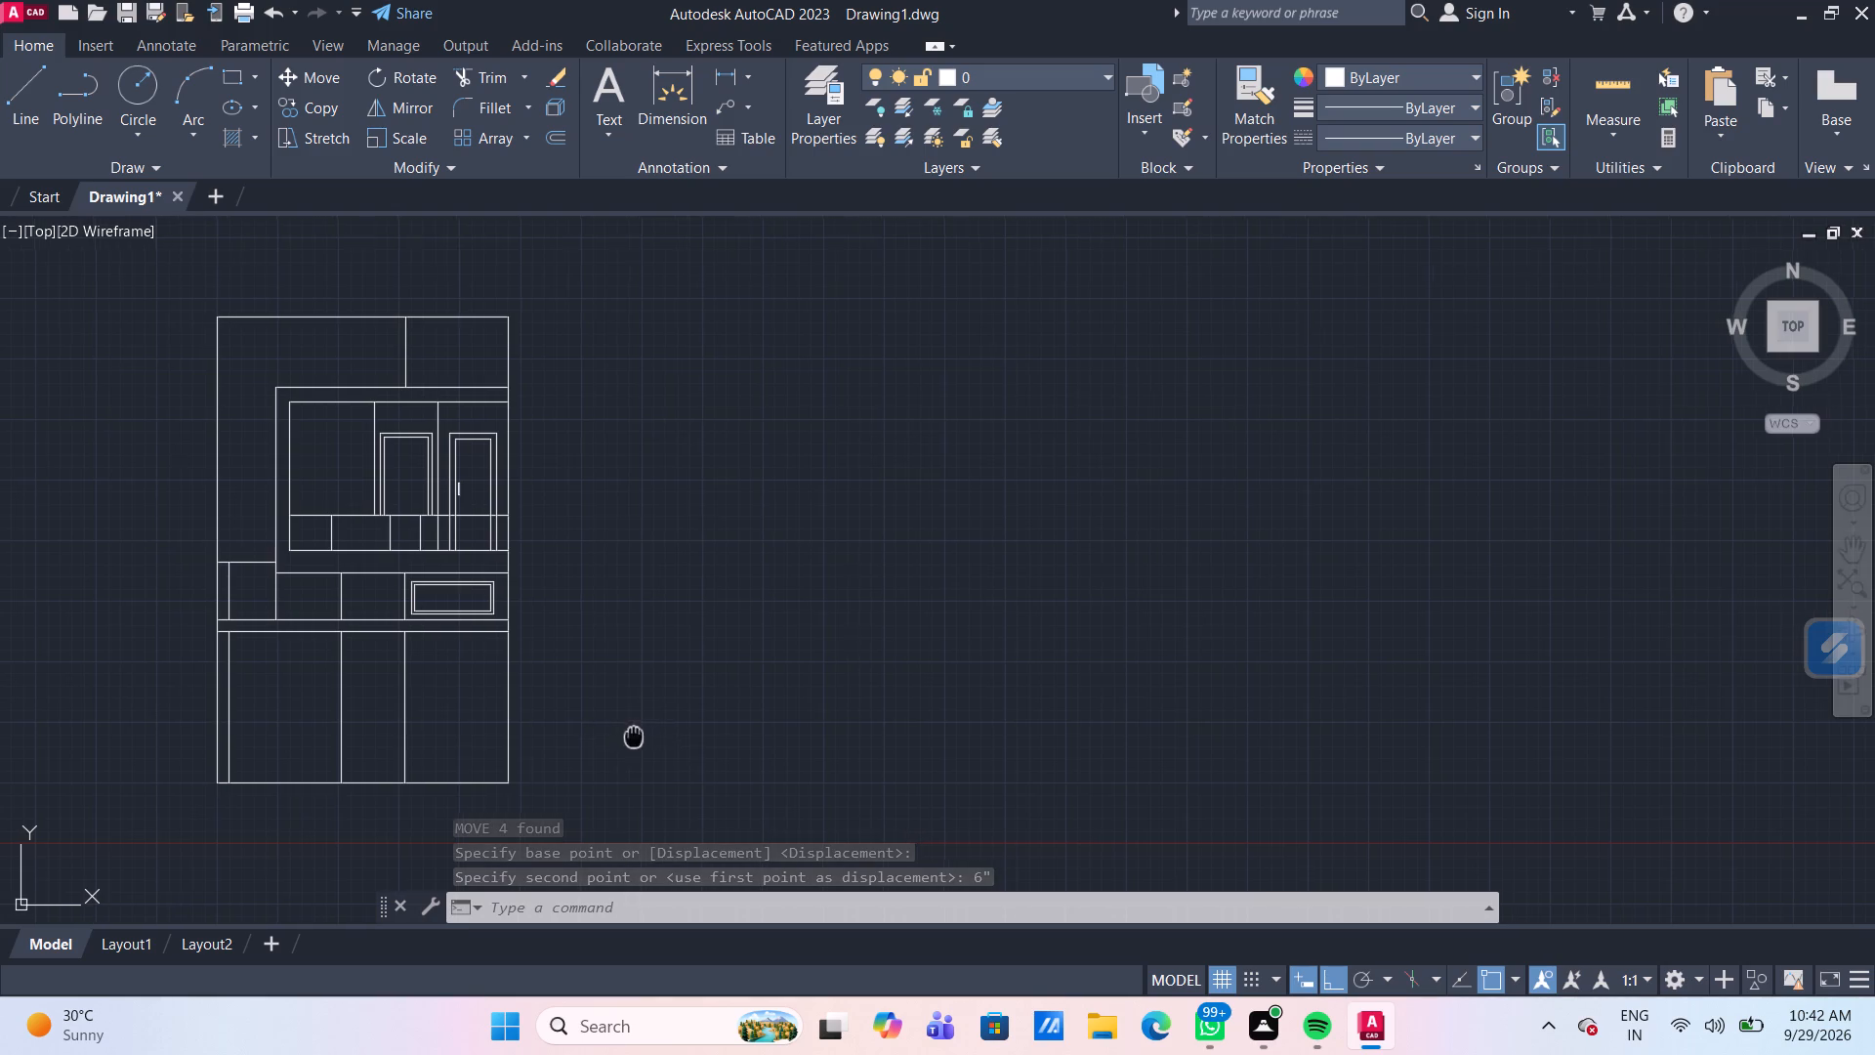
pyautogui.moveTo(639, 736); pyautogui.dragTo(818, 679, button='middle')
pyautogui.scroll(1, 439, 657)
pyautogui.moveTo(472, 668); pyautogui.dragTo(516, 663, button='middle')
pyautogui.scroll(1, 472, 668)
pyautogui.scroll(-1, 601, 721)
pyautogui.moveTo(601, 720); pyautogui.dragTo(601, 665, button='middle')
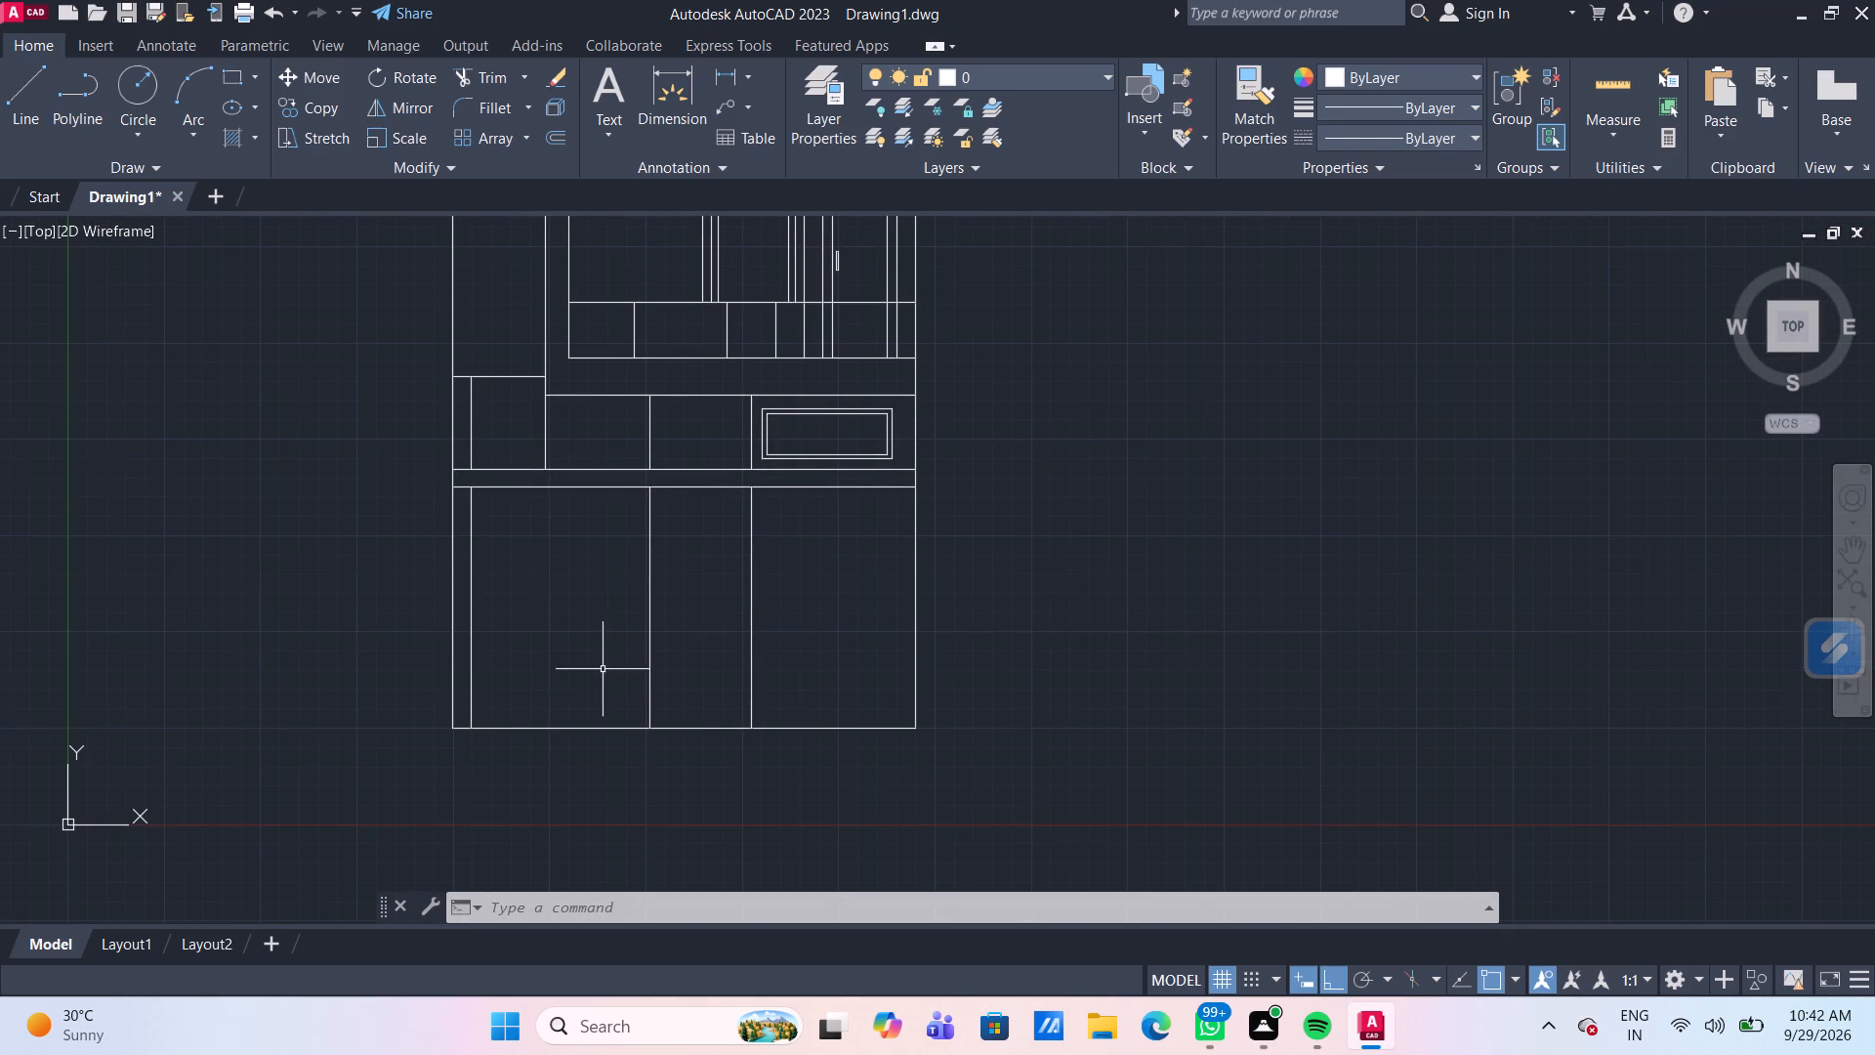
pyautogui.press('o')
pyautogui.press('Return')
pyautogui.press('Return')
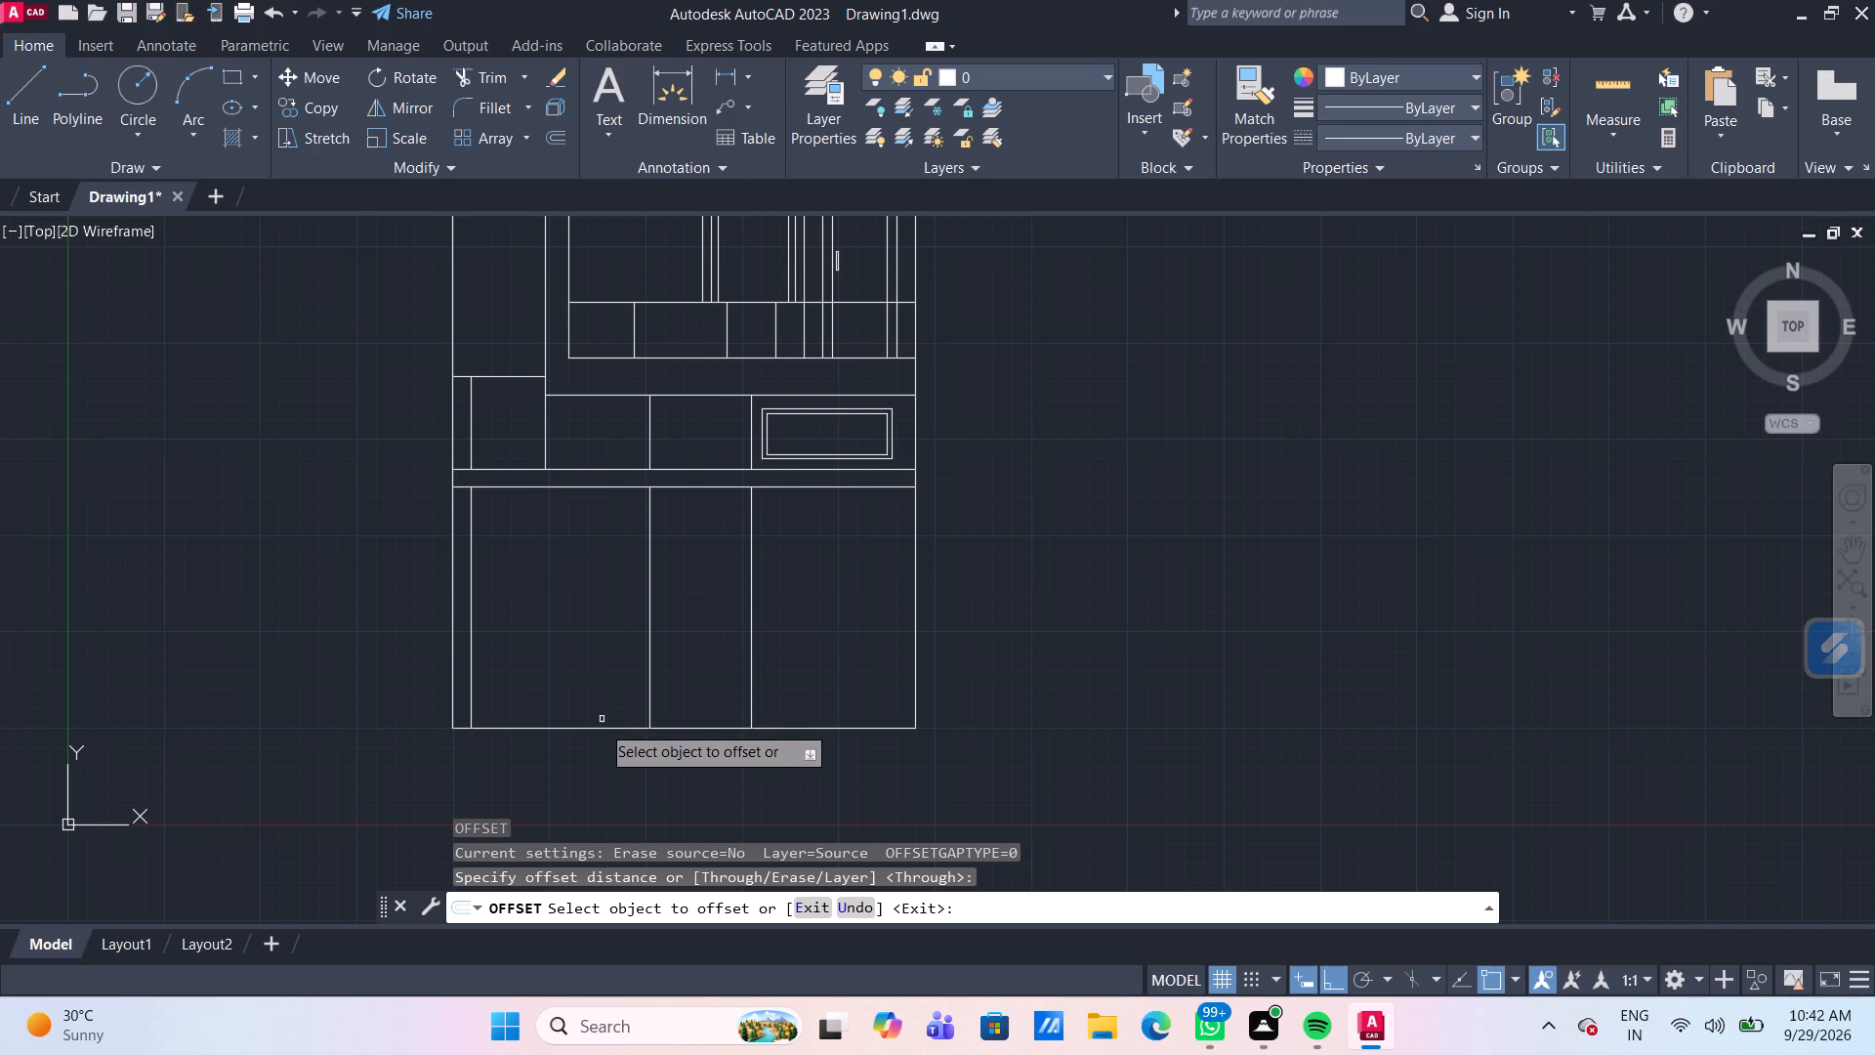
pyautogui.click(591, 727)
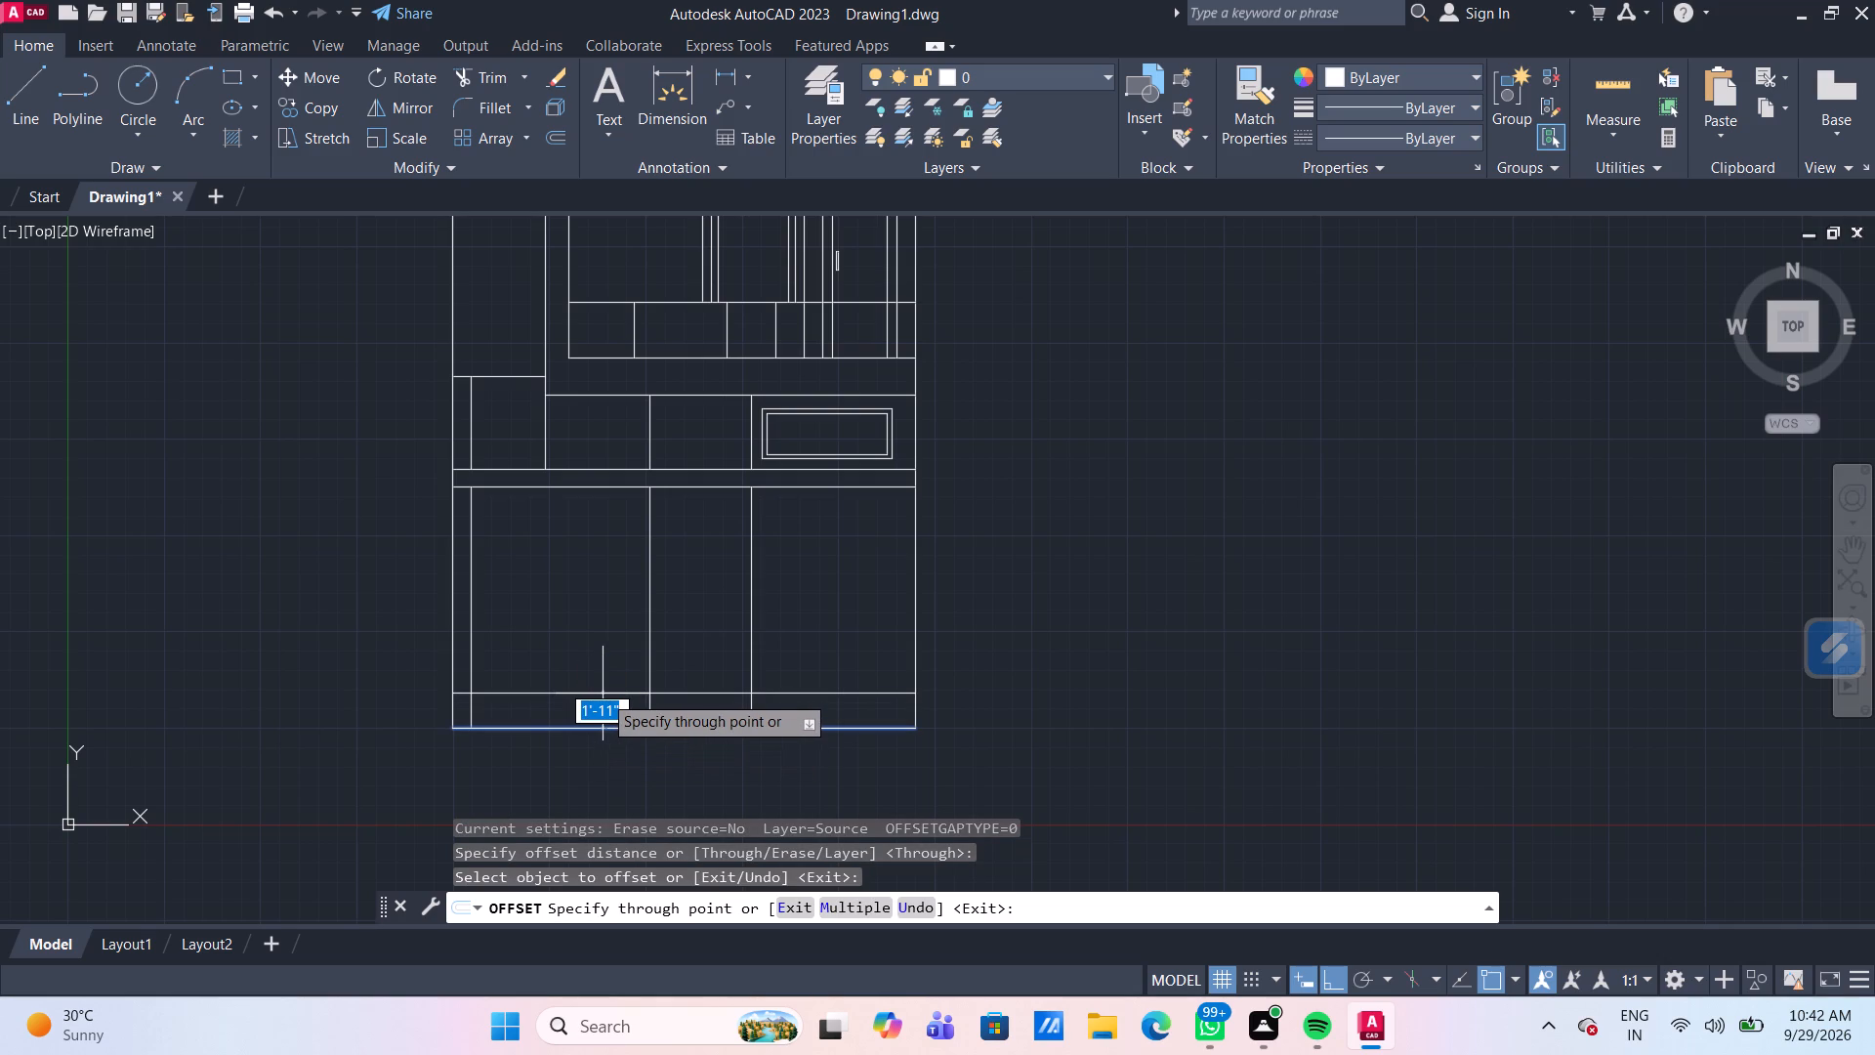
pyautogui.write("1'")
pyautogui.press('Return')
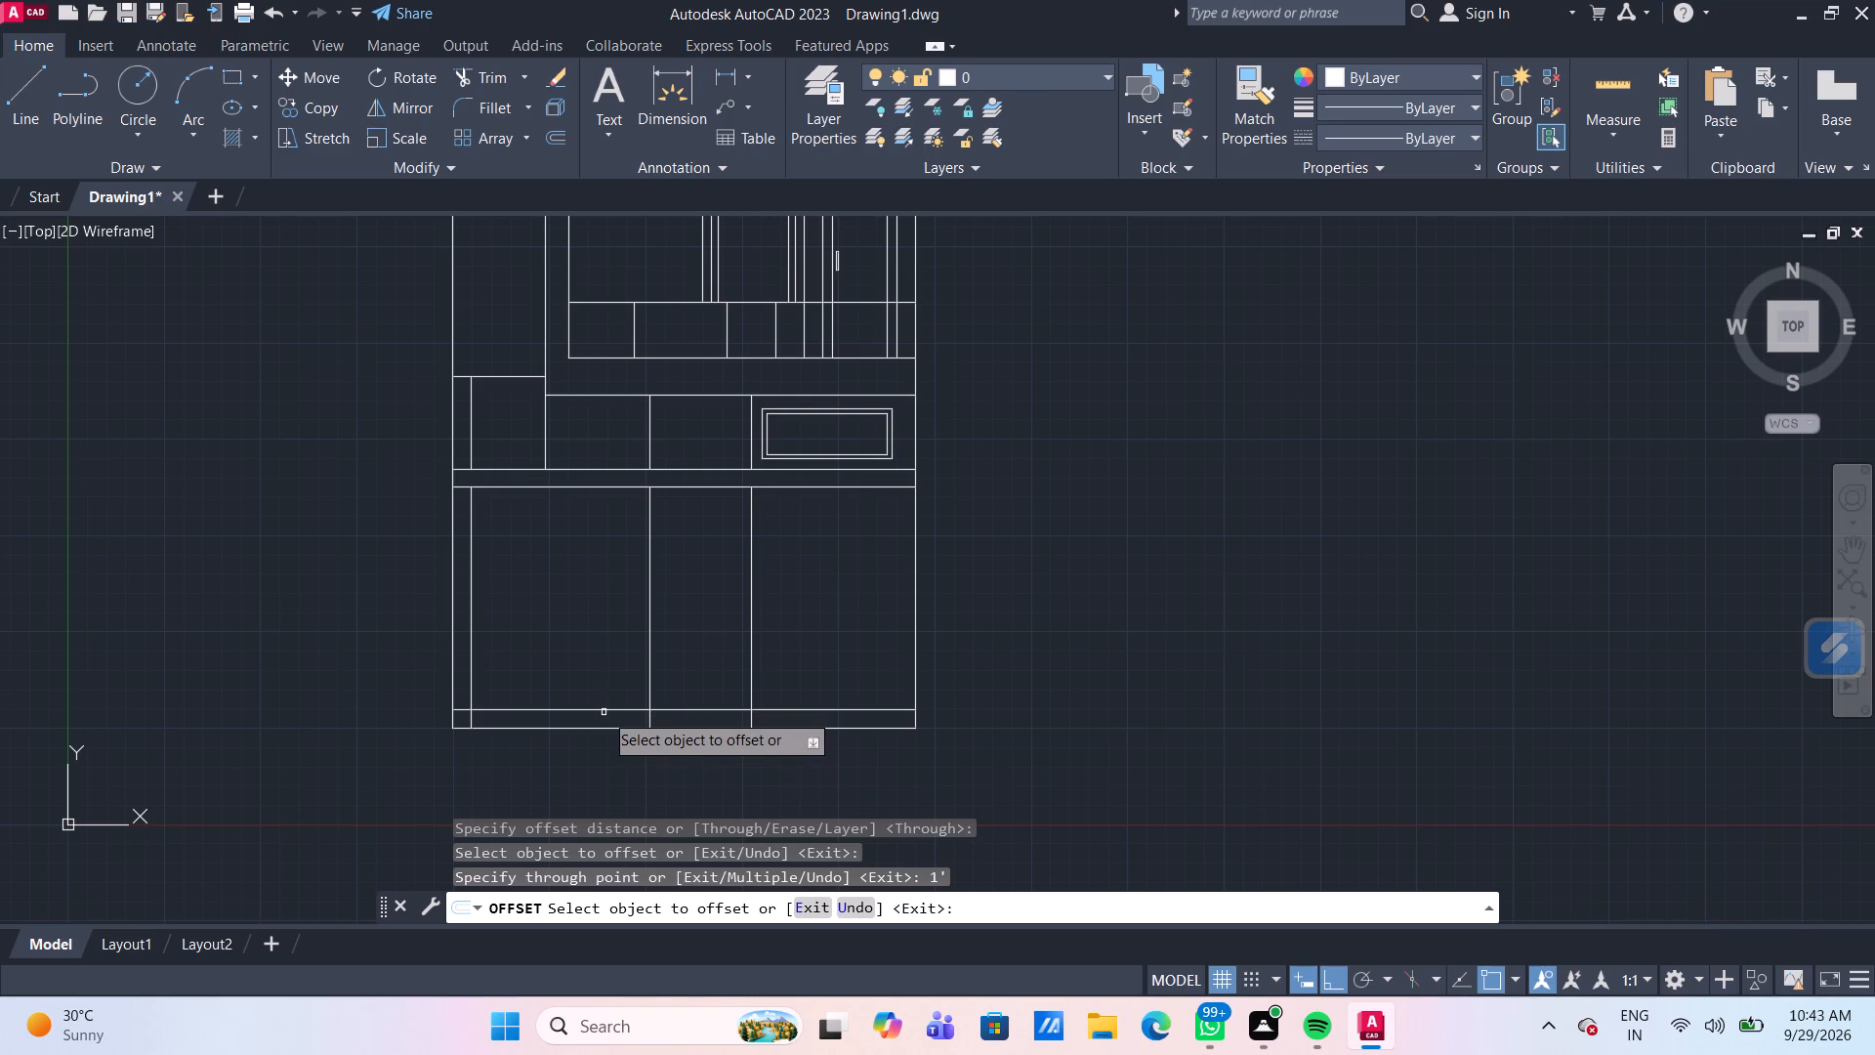
pyautogui.click(601, 709)
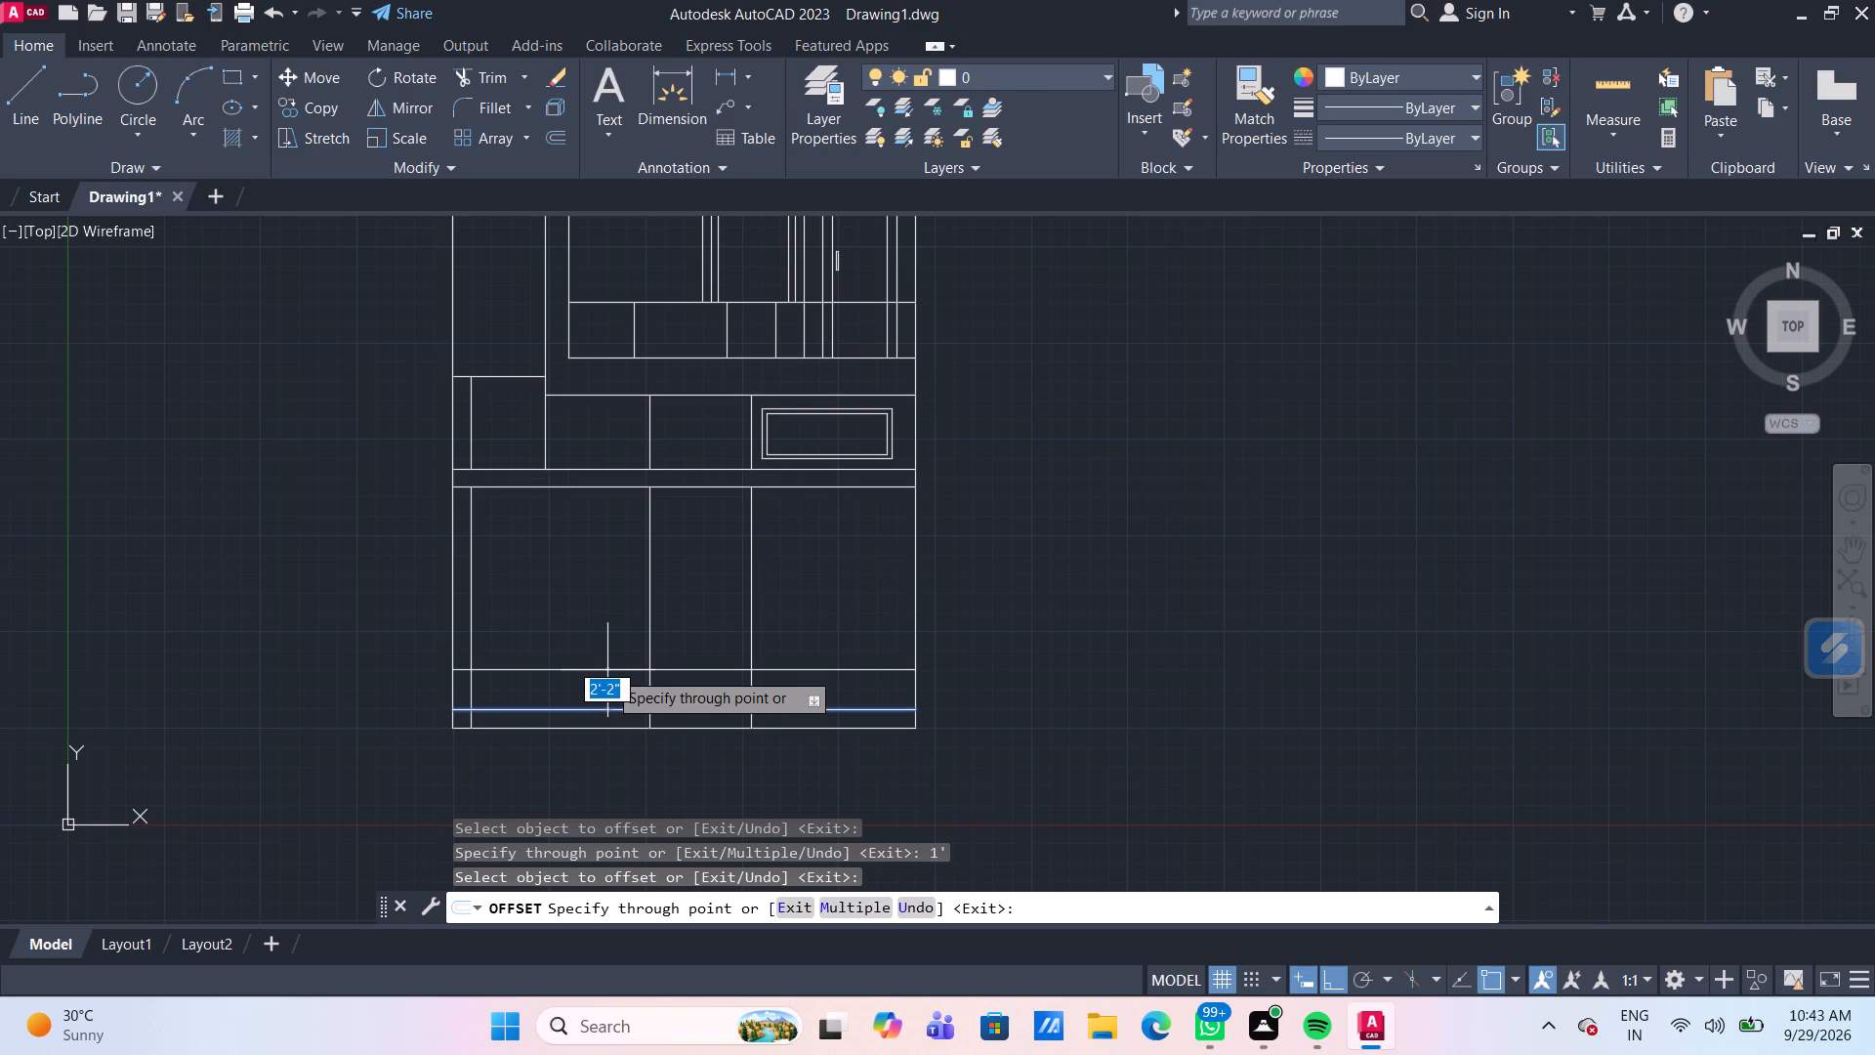
pyautogui.write('6"')
pyautogui.press('Return')
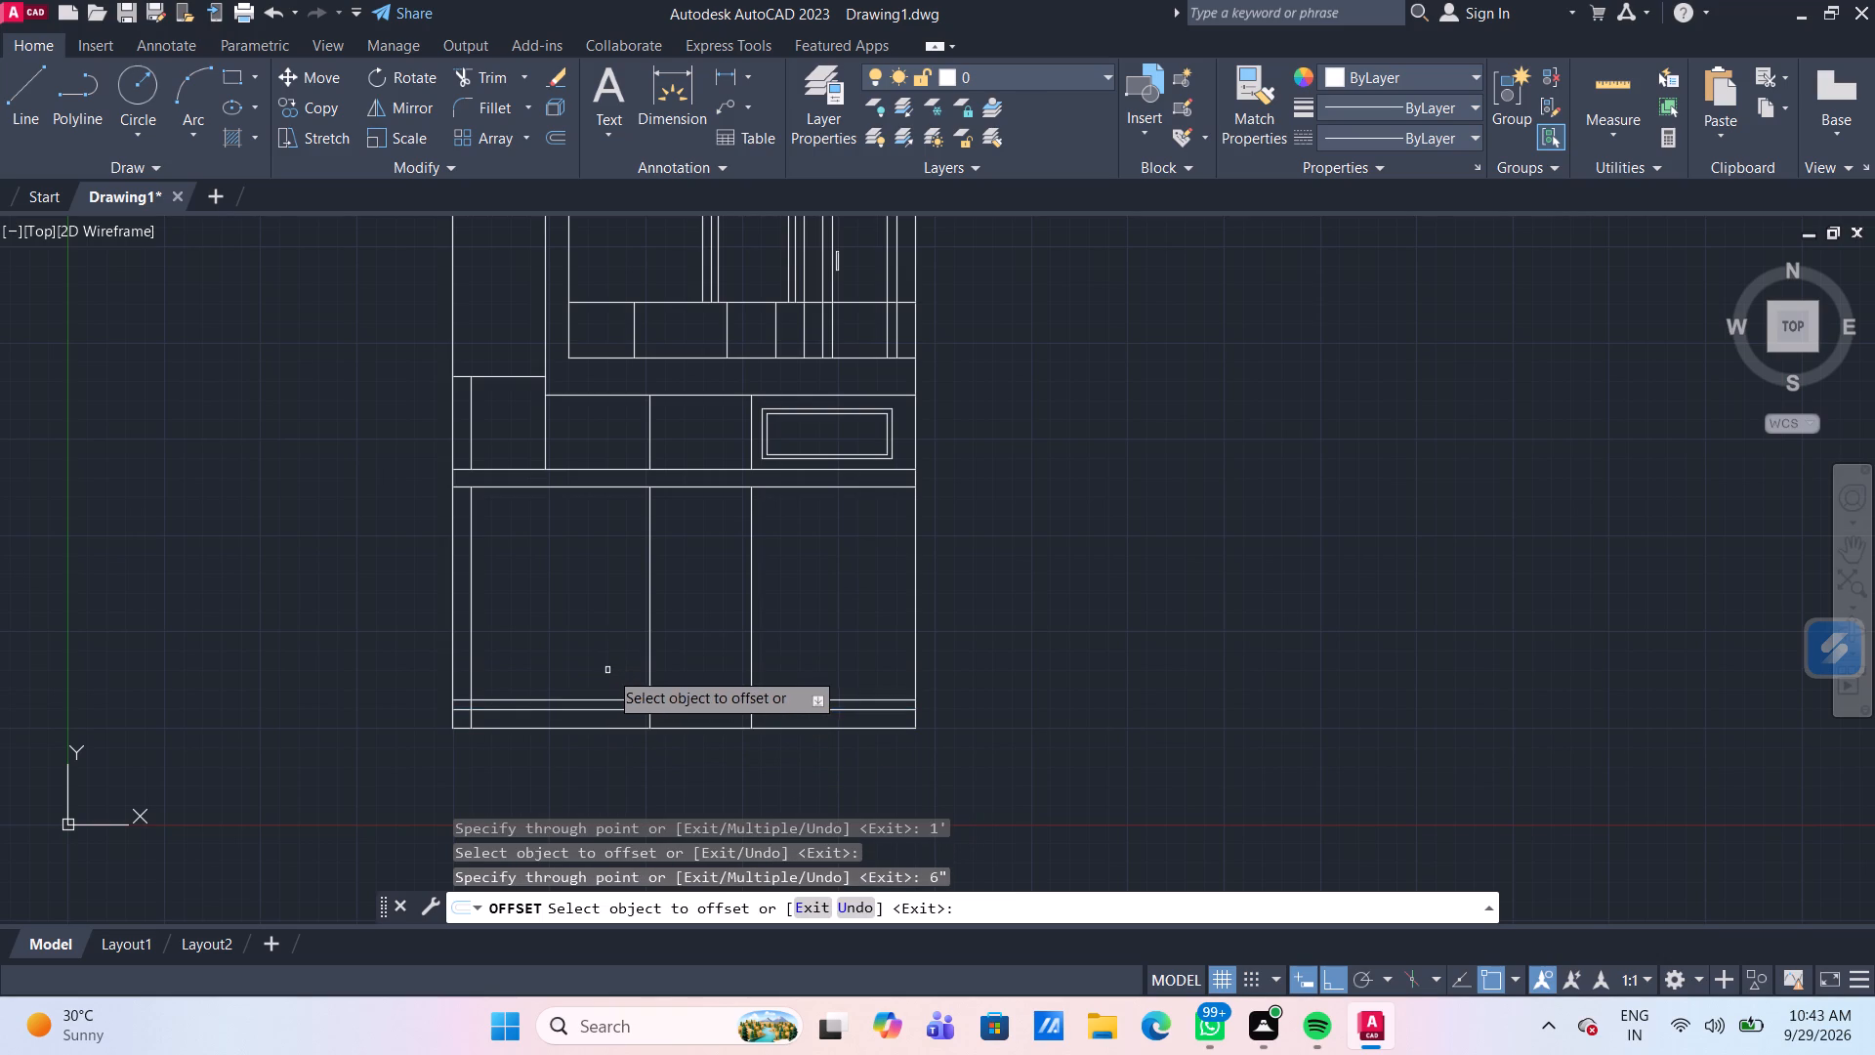
# Offset the outline's bottom edge upward by 9" and erase the line 1' above that edge.
pyautogui.click(859, 730)
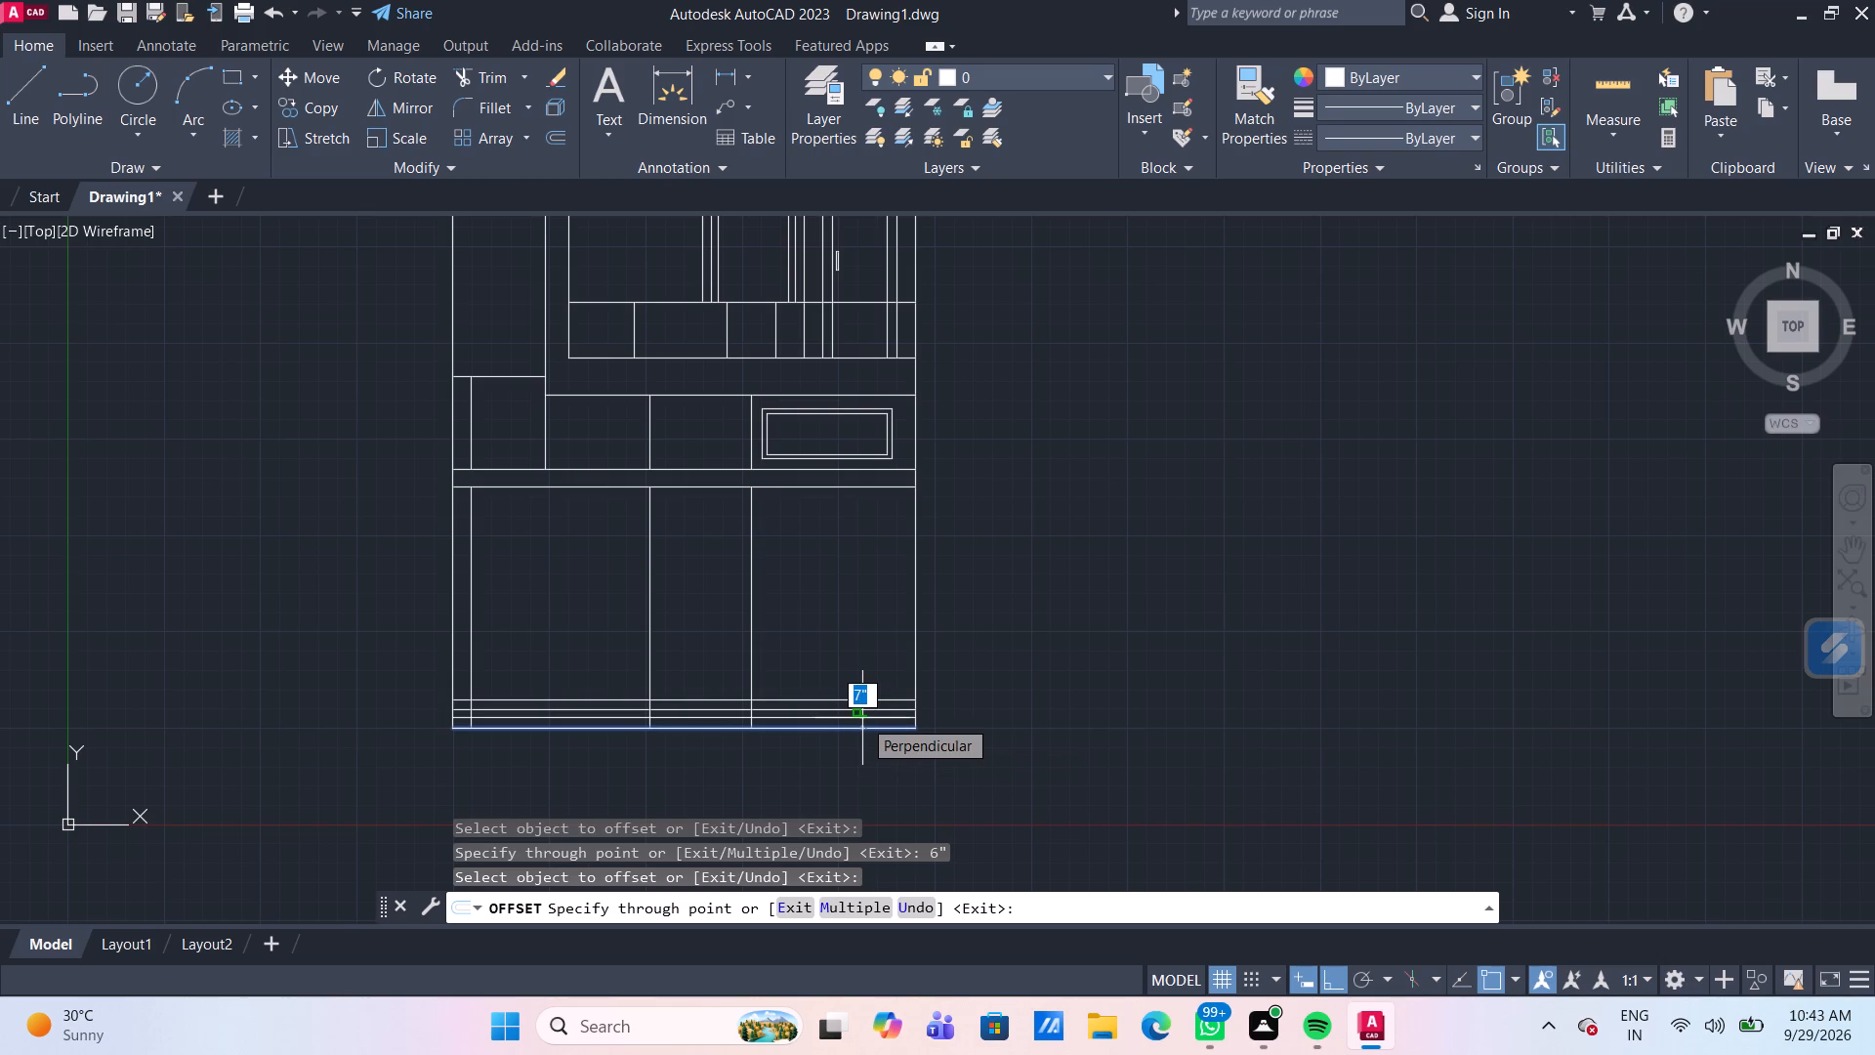
pyautogui.write('9"')
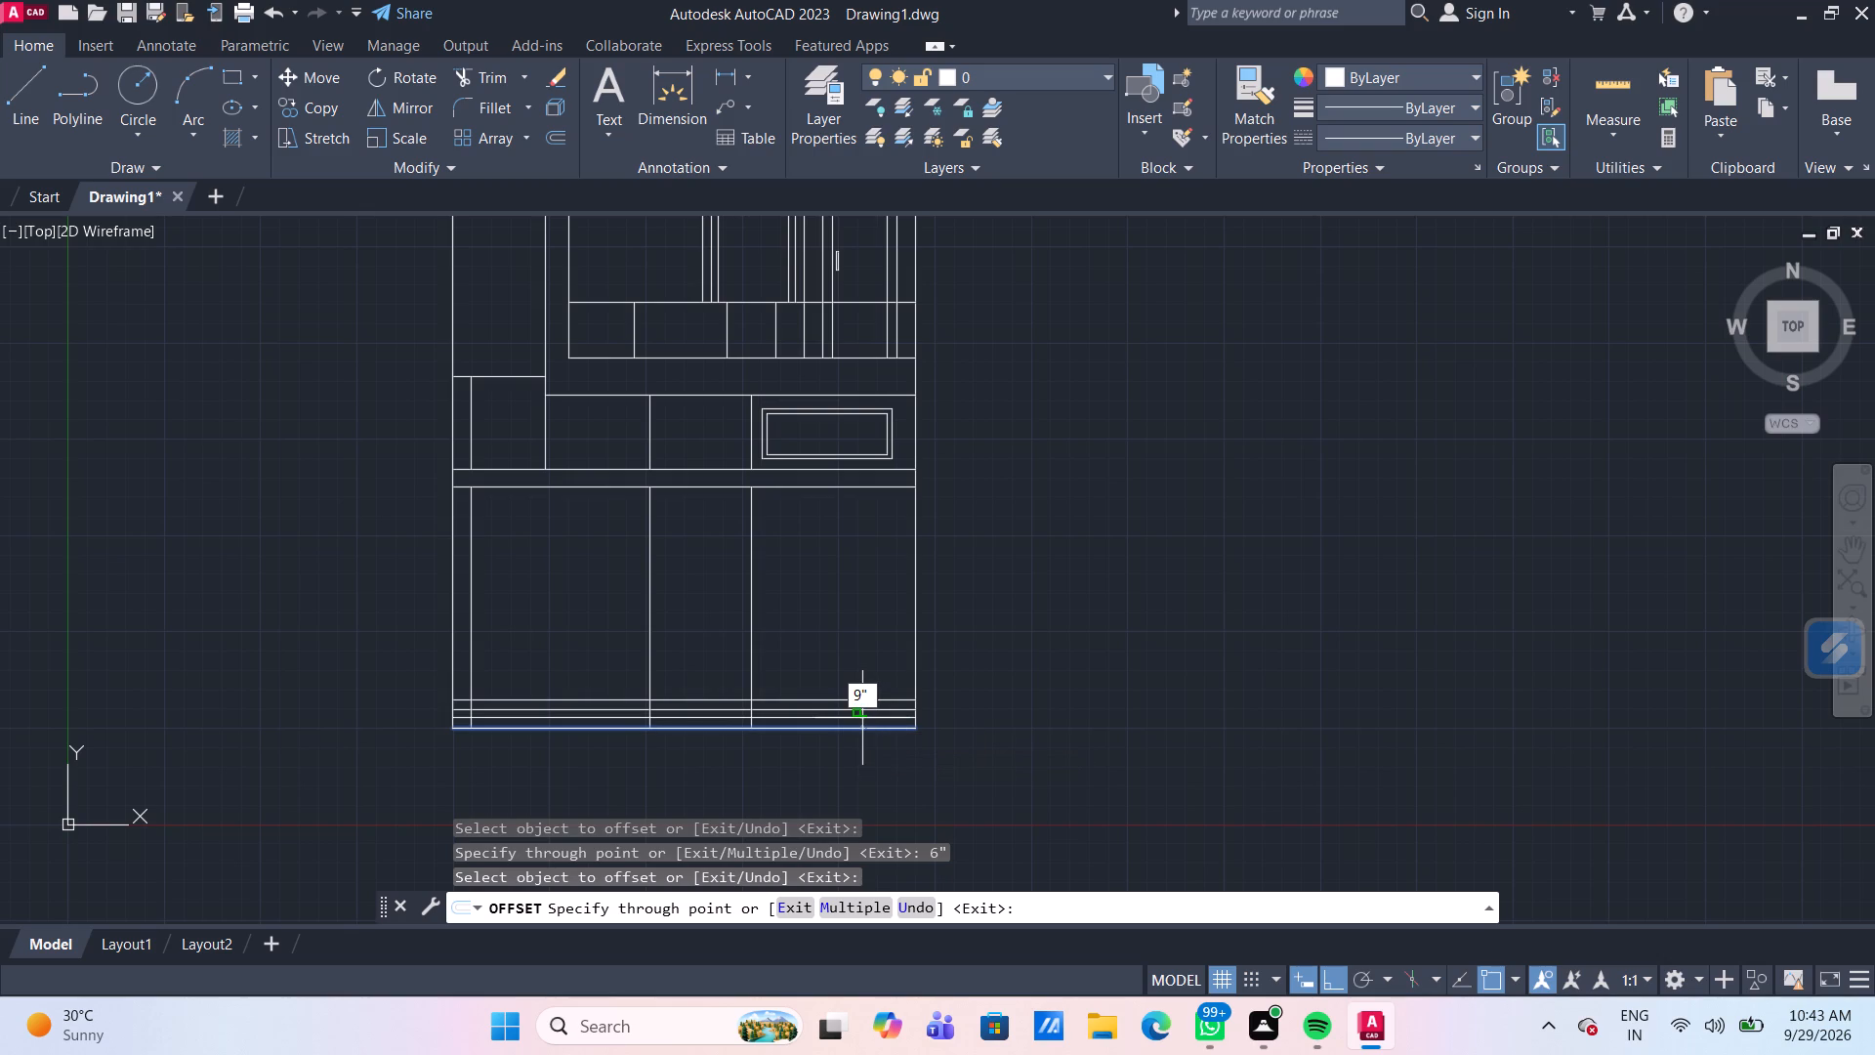
pyautogui.press('Return')
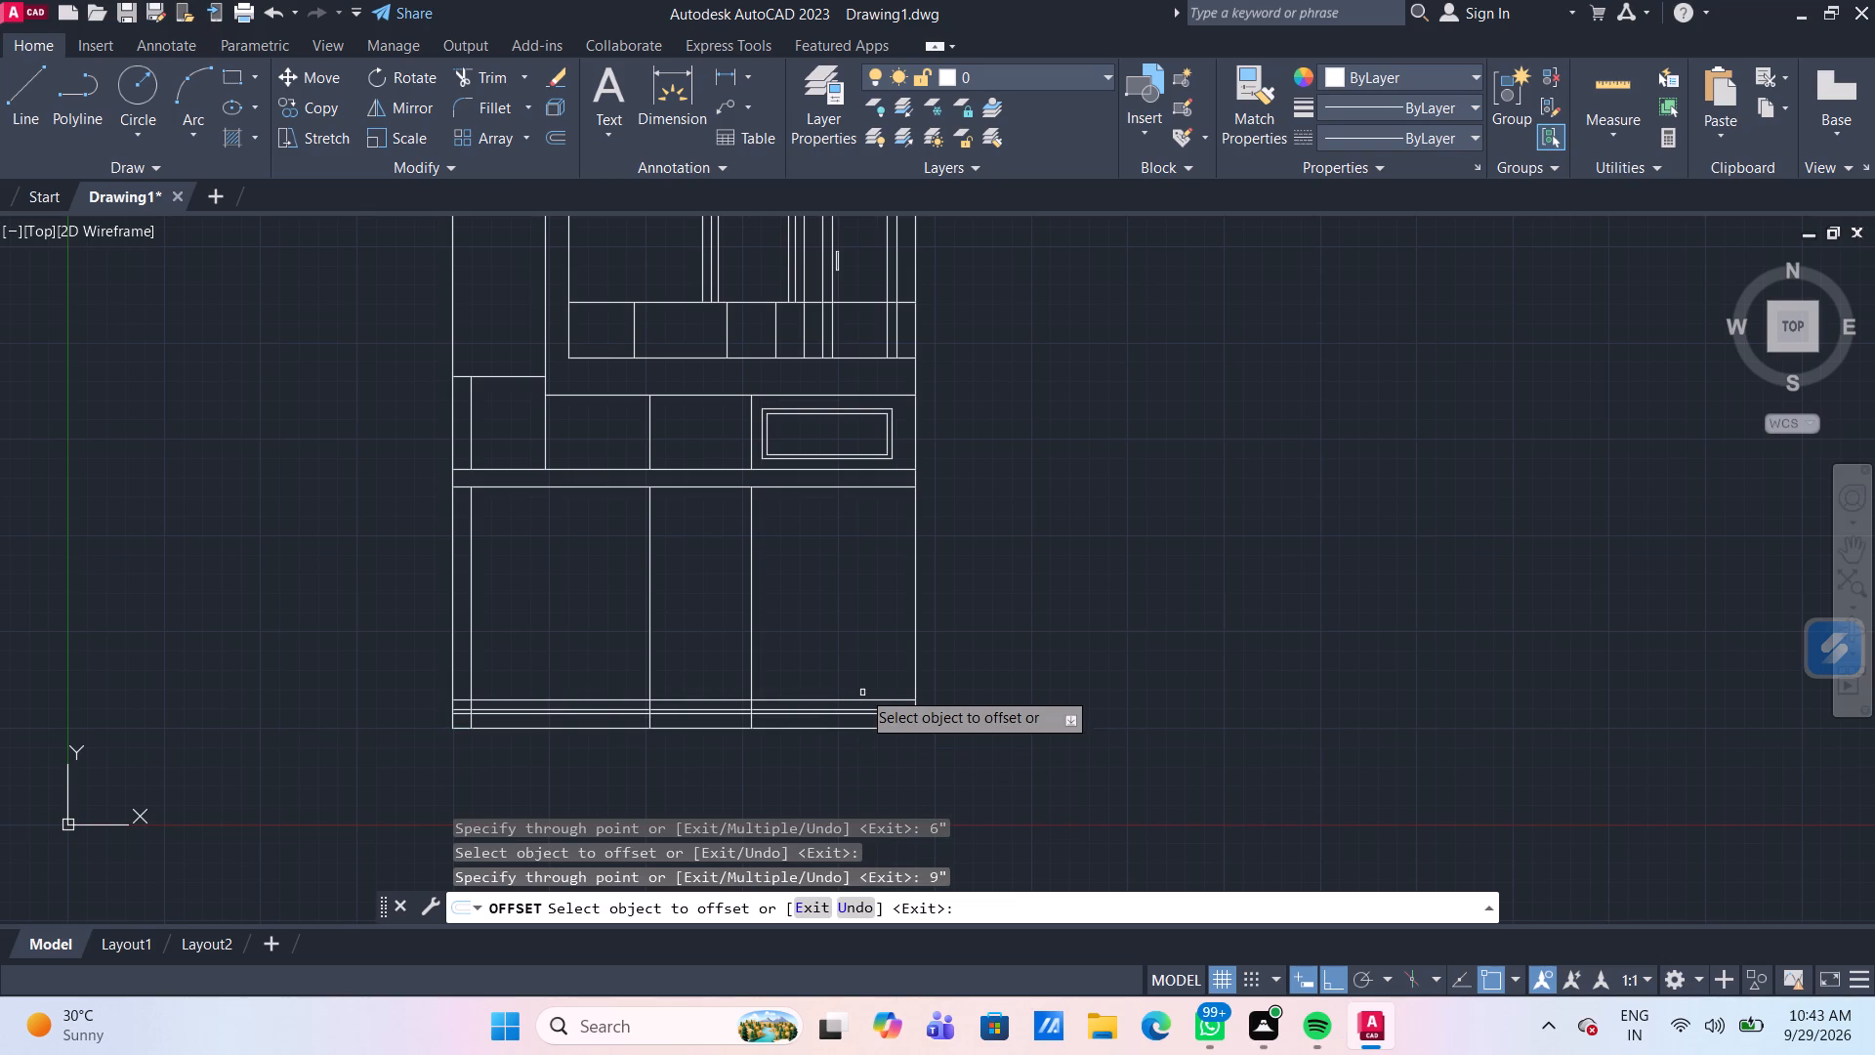
pyautogui.press('Escape')
pyautogui.scroll(2, 846, 711)
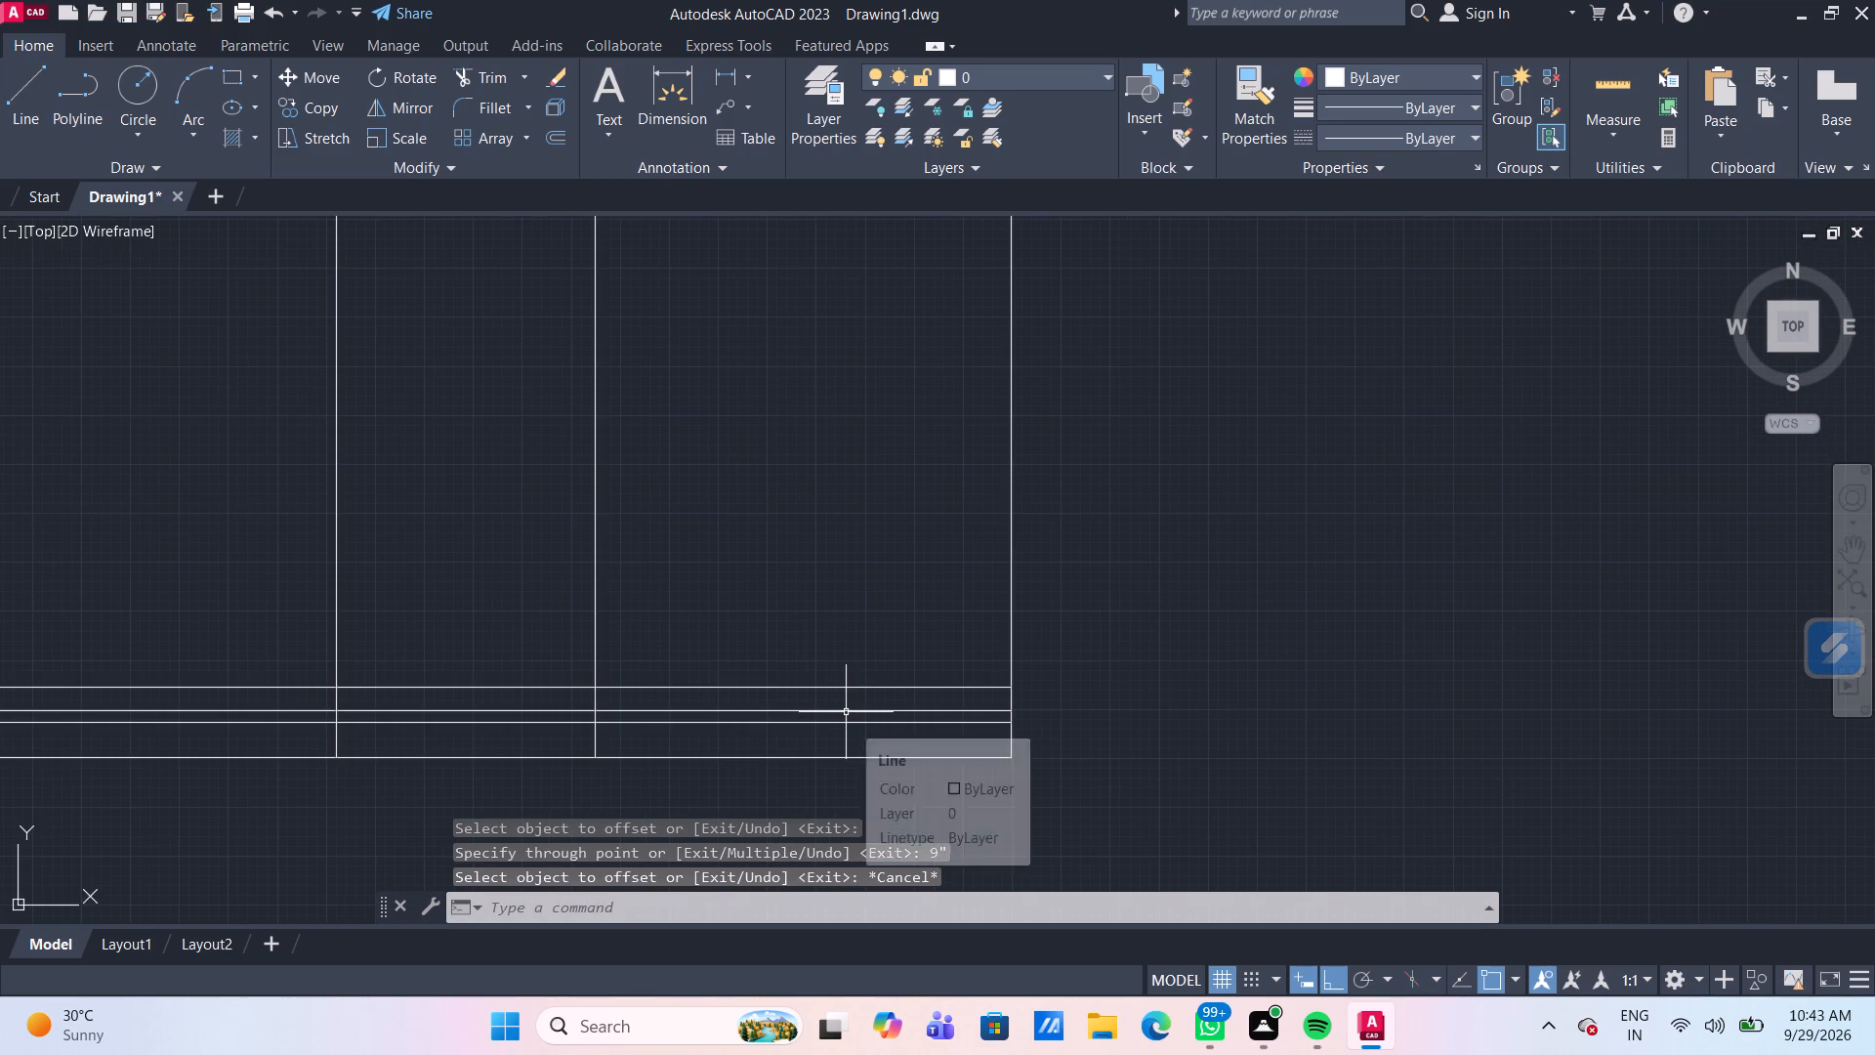
pyautogui.click(846, 712)
pyautogui.press('Delete')
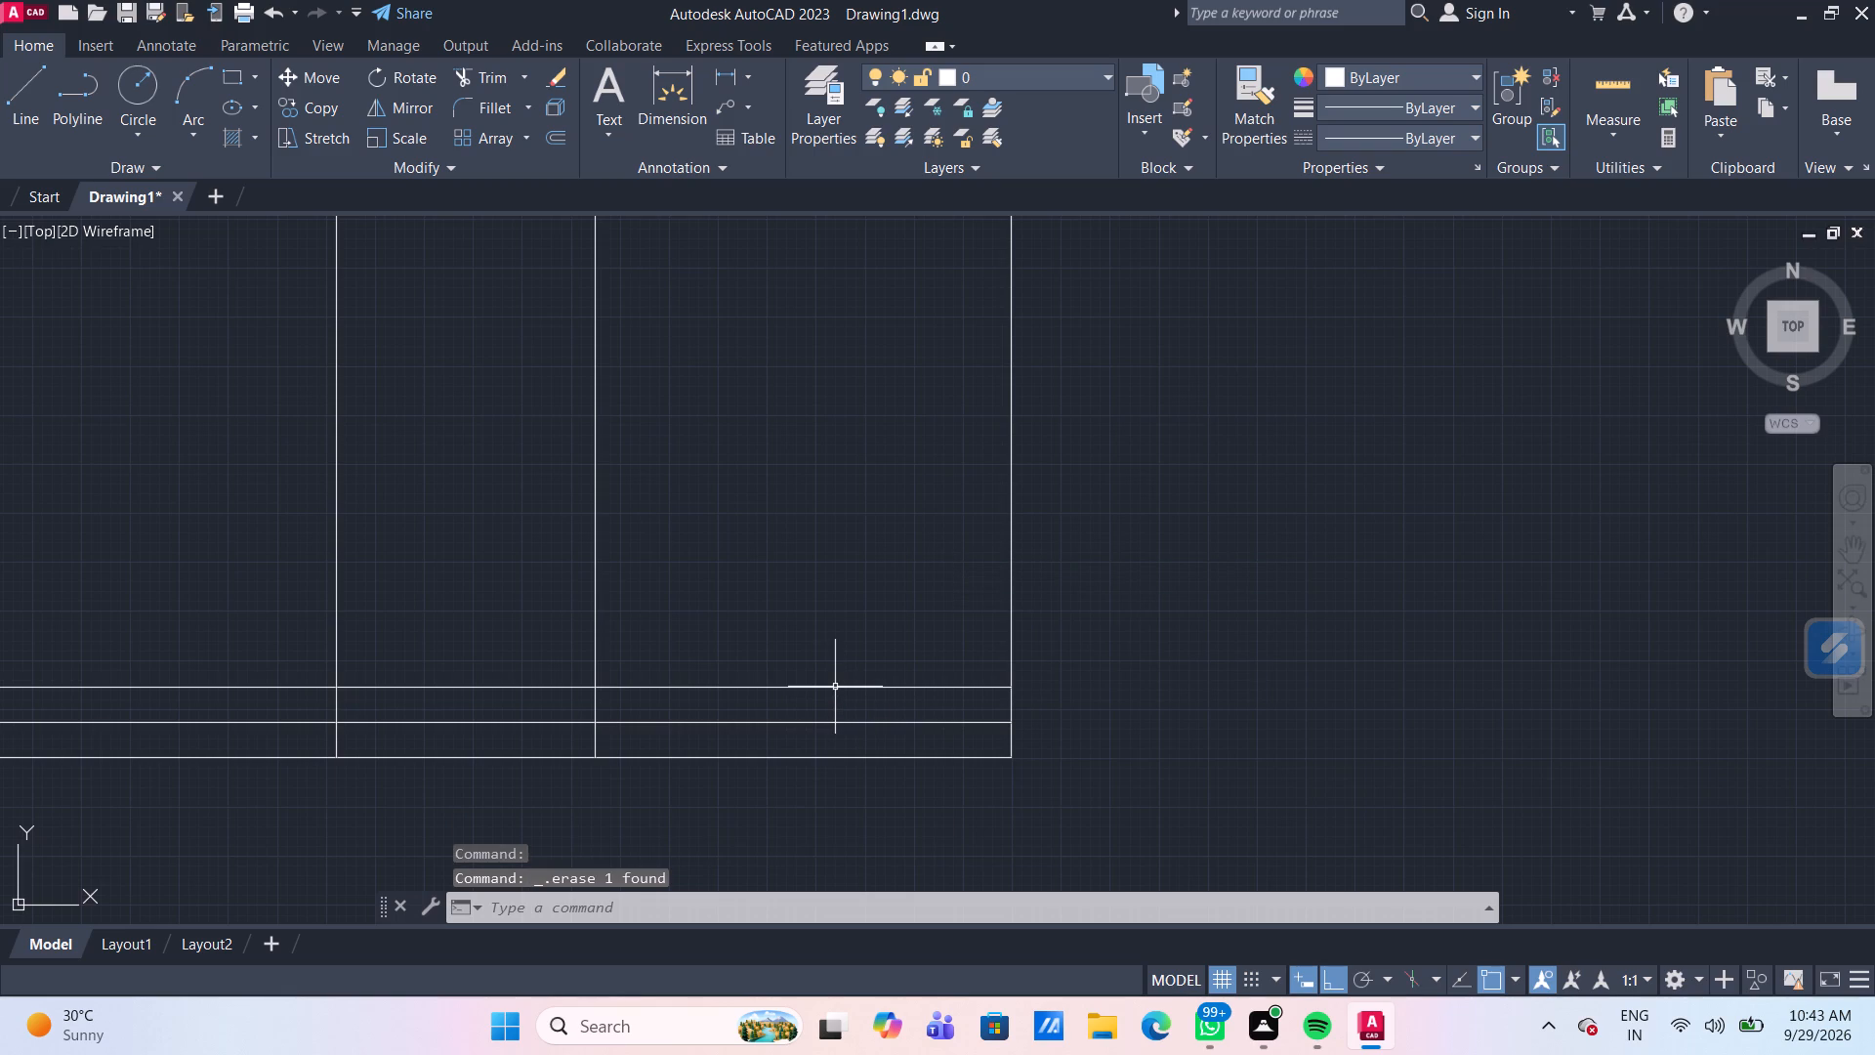
# Trim the upper offset line out of the right and middle bays, and the 9" line out of the middle and left bays.
pyautogui.write('TR')
pyautogui.press('Return')
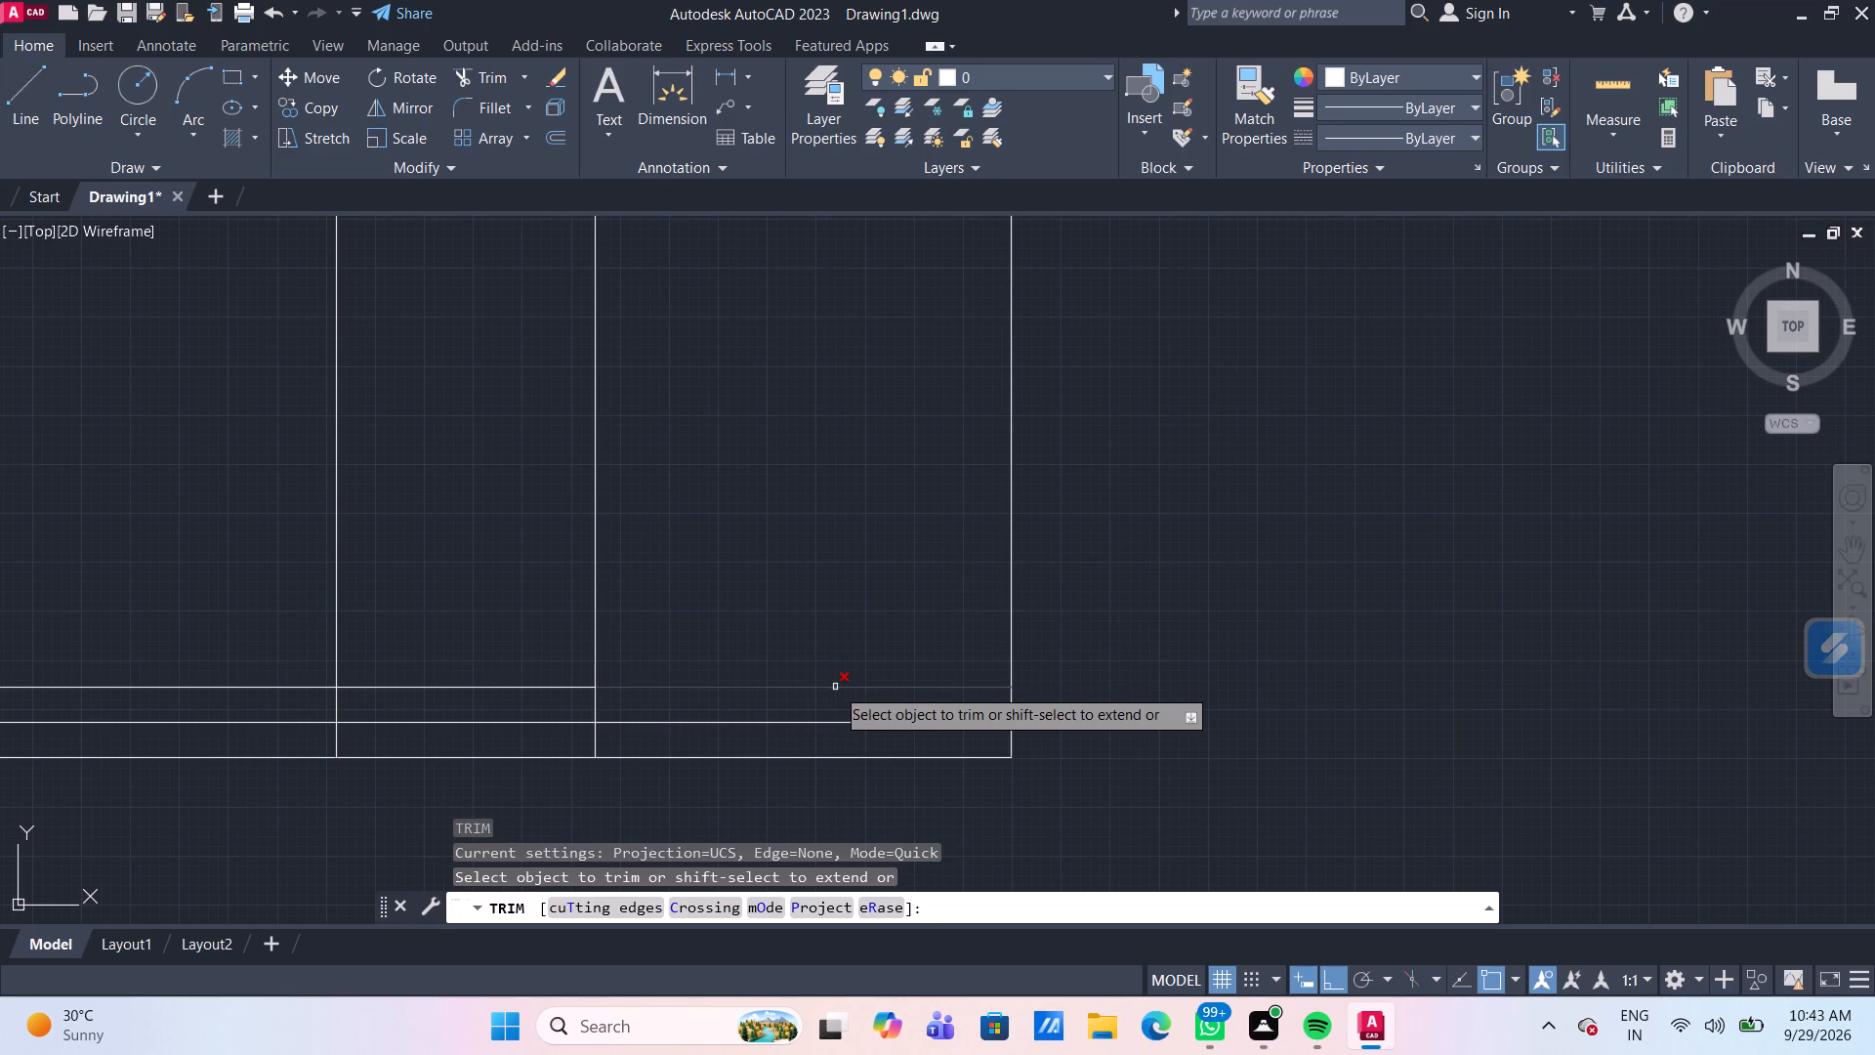
pyautogui.click(835, 687)
pyautogui.scroll(-1, 832, 687)
pyautogui.click(616, 663)
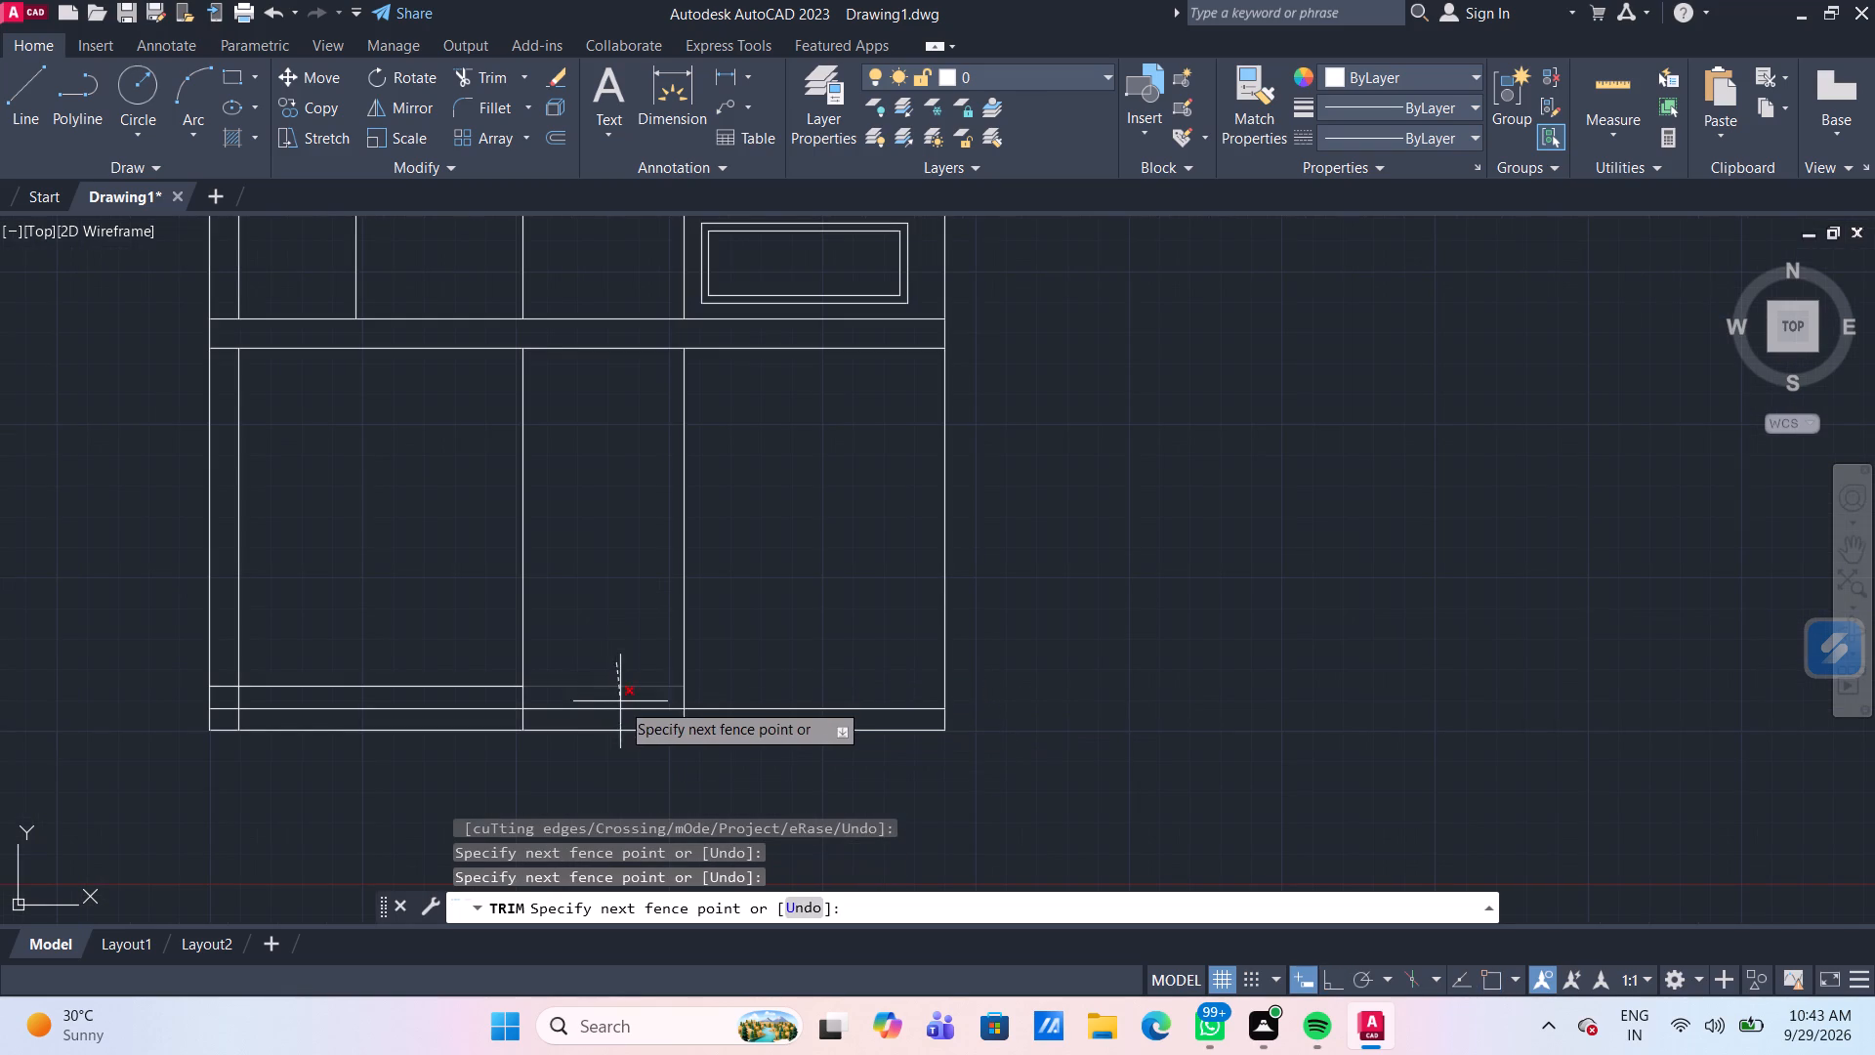
pyautogui.click(627, 716)
pyautogui.click(482, 706)
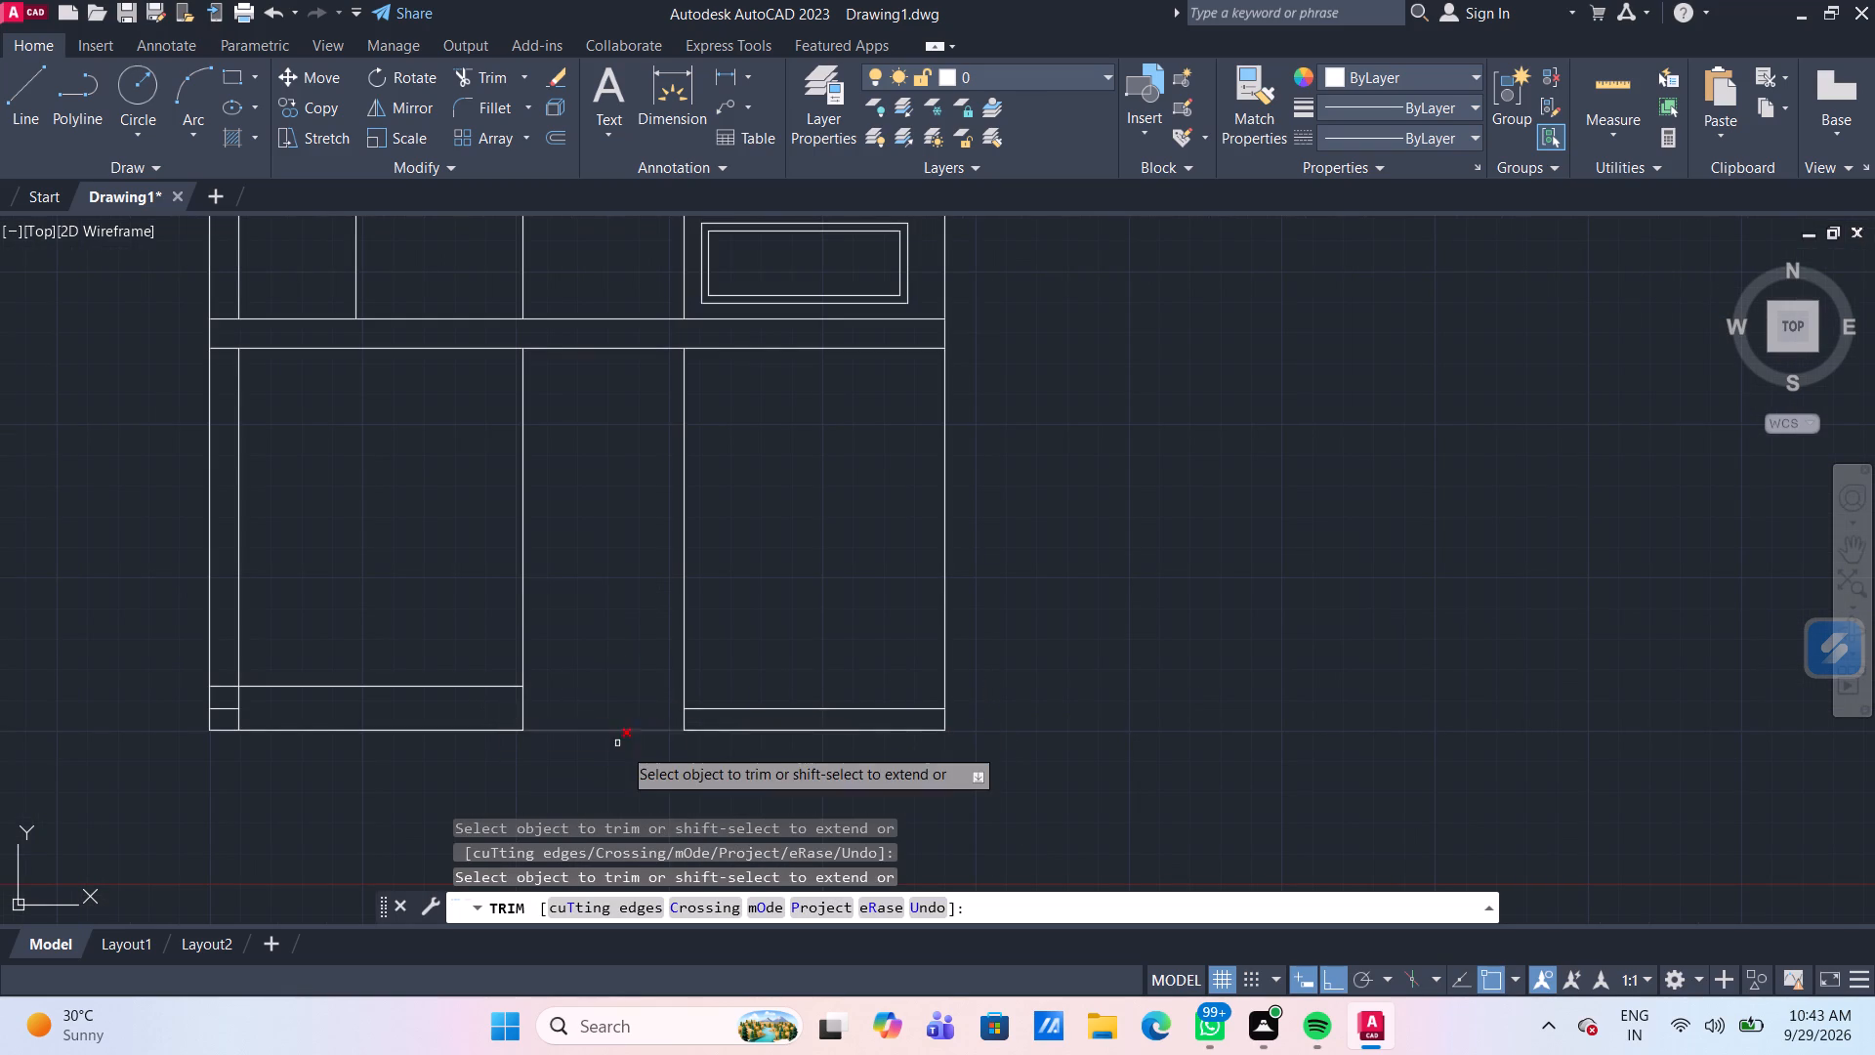
# Trim the remaining stubs of both offset lines out of the narrow strip along the outline's left edge.
pyautogui.scroll(-1, 629, 749)
pyautogui.moveTo(667, 774); pyautogui.dragTo(854, 721, button='middle')
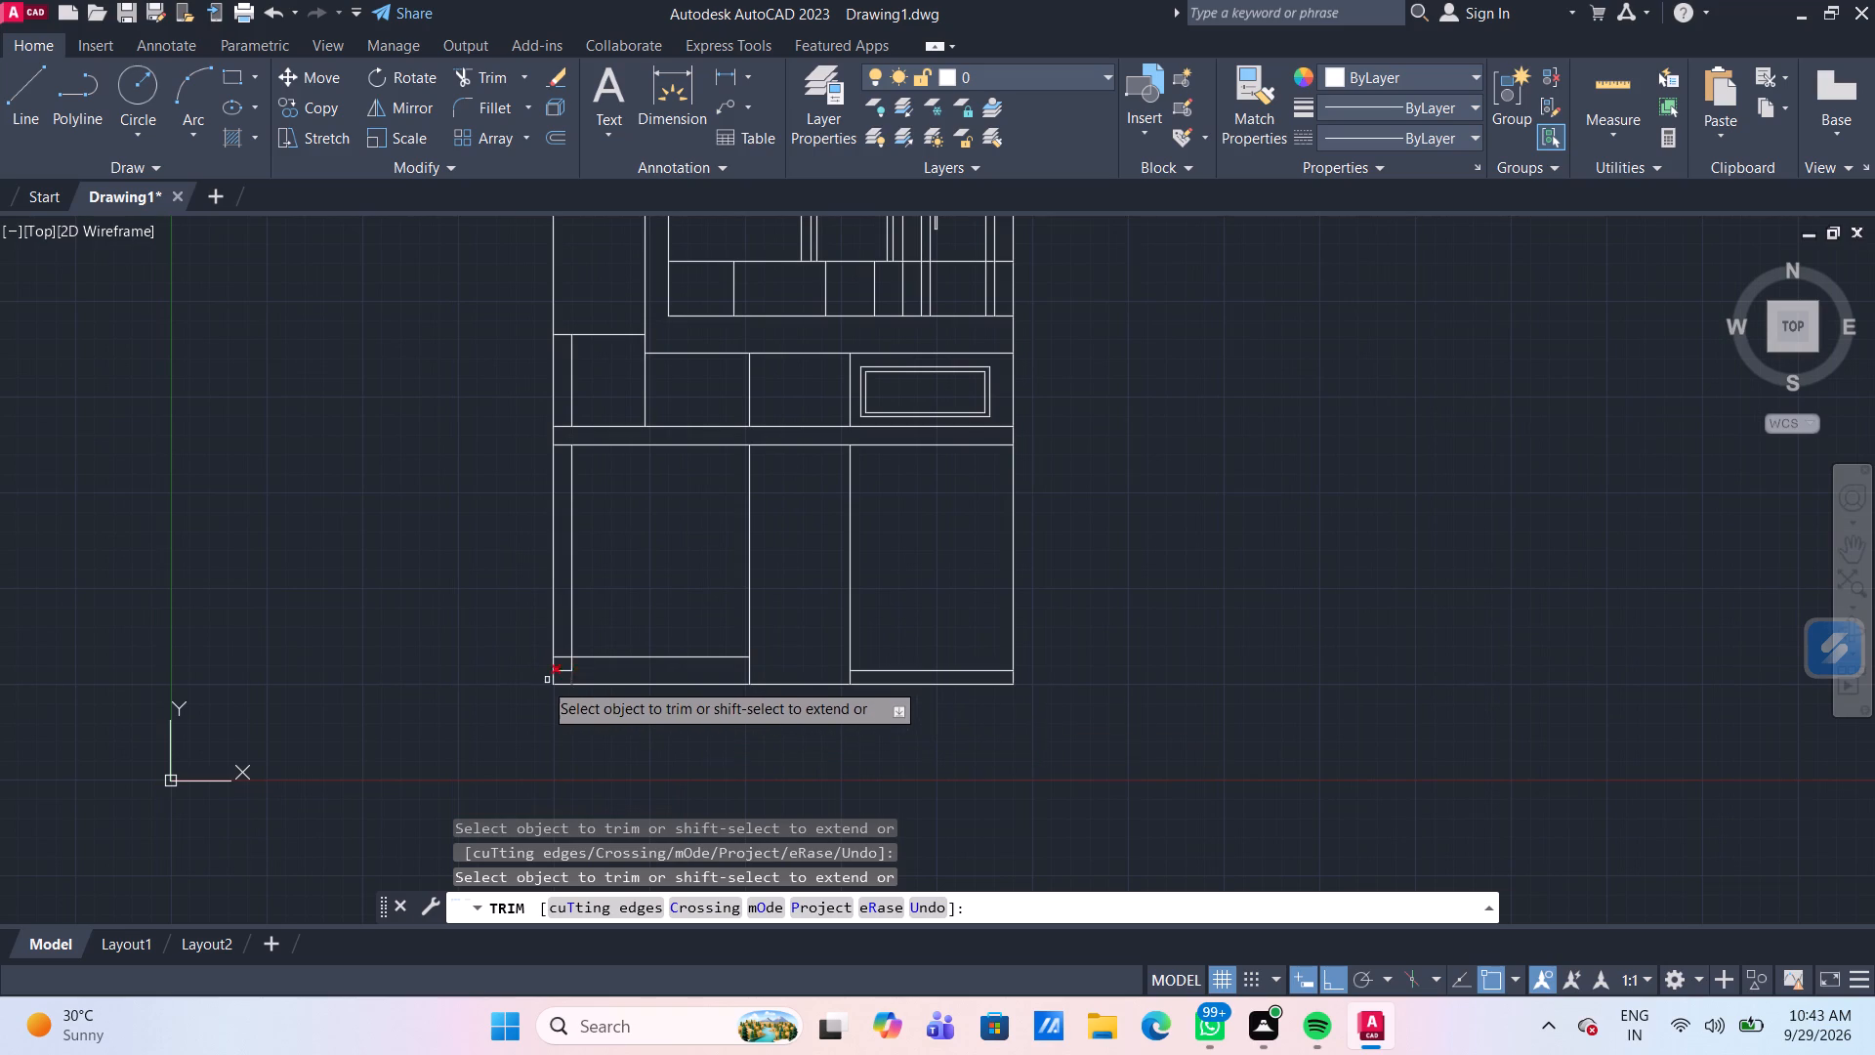
pyautogui.scroll(2, 552, 677)
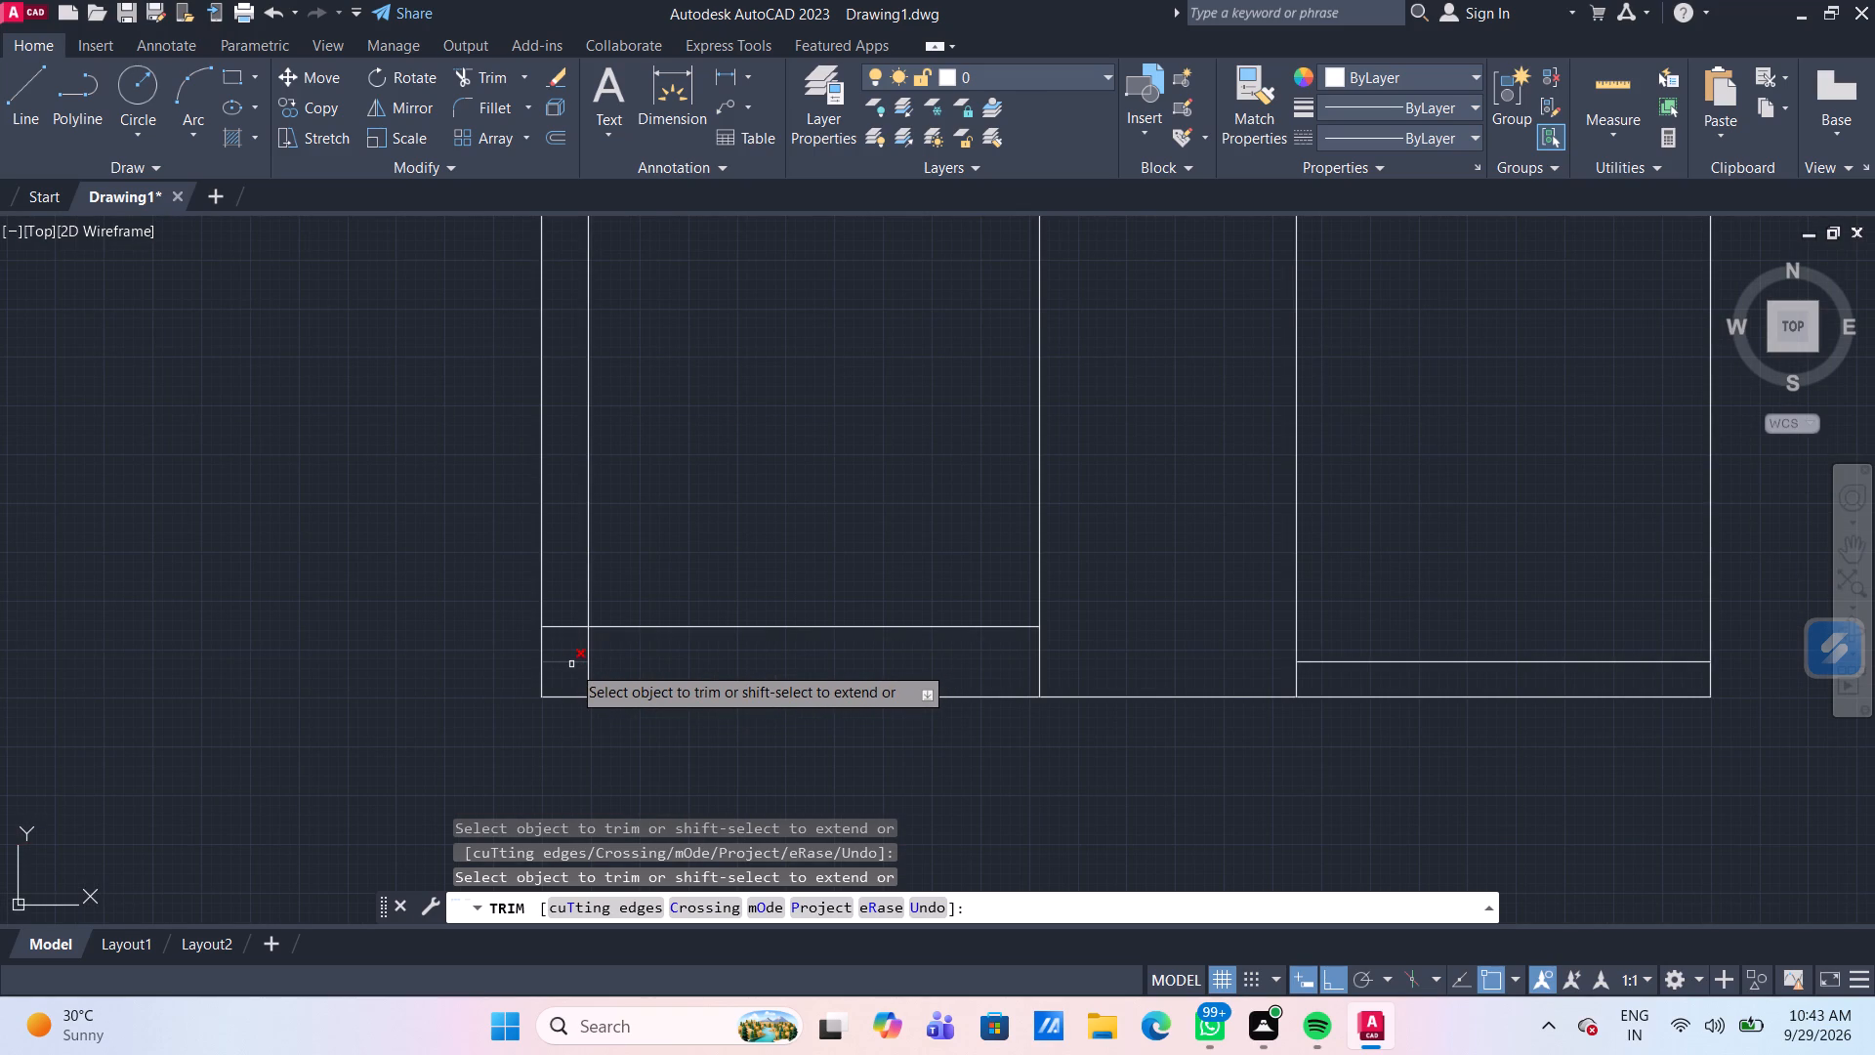
pyautogui.click(573, 672)
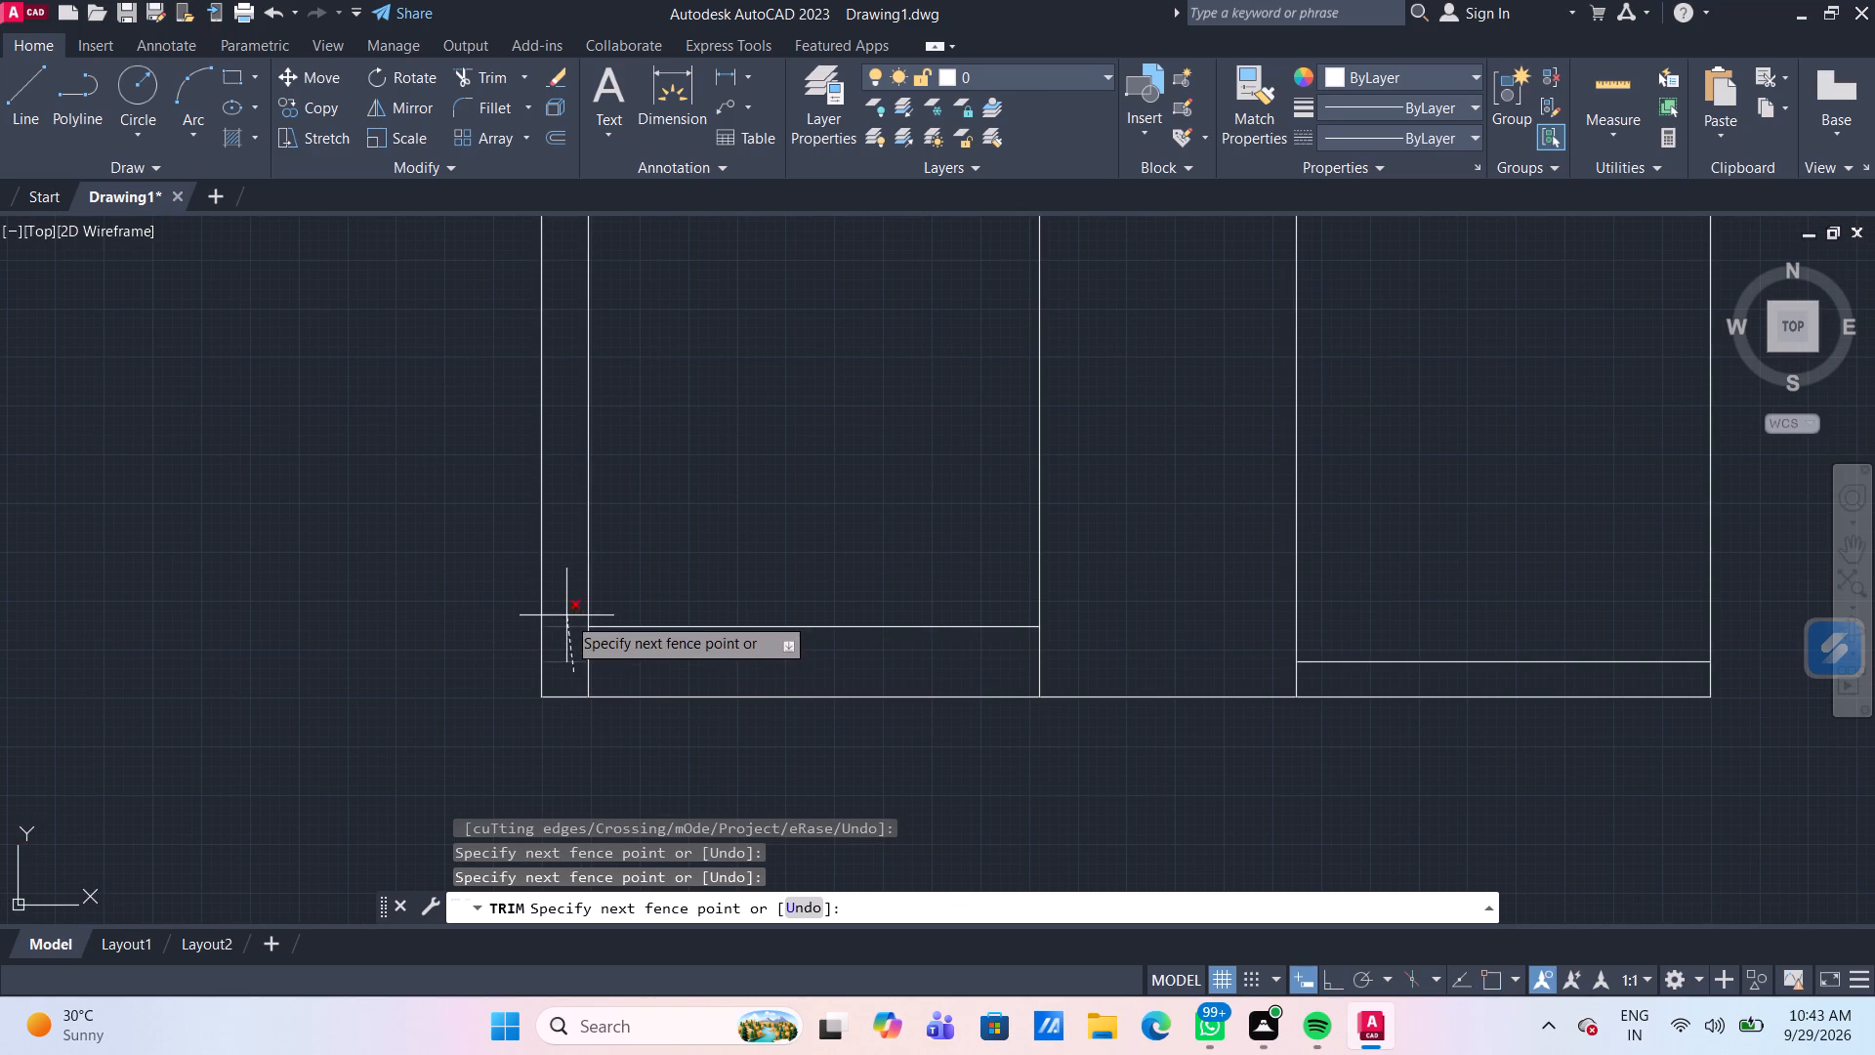
pyautogui.click(566, 615)
pyautogui.scroll(-2, 921, 710)
pyautogui.moveTo(999, 790); pyautogui.dragTo(845, 761, button='middle')
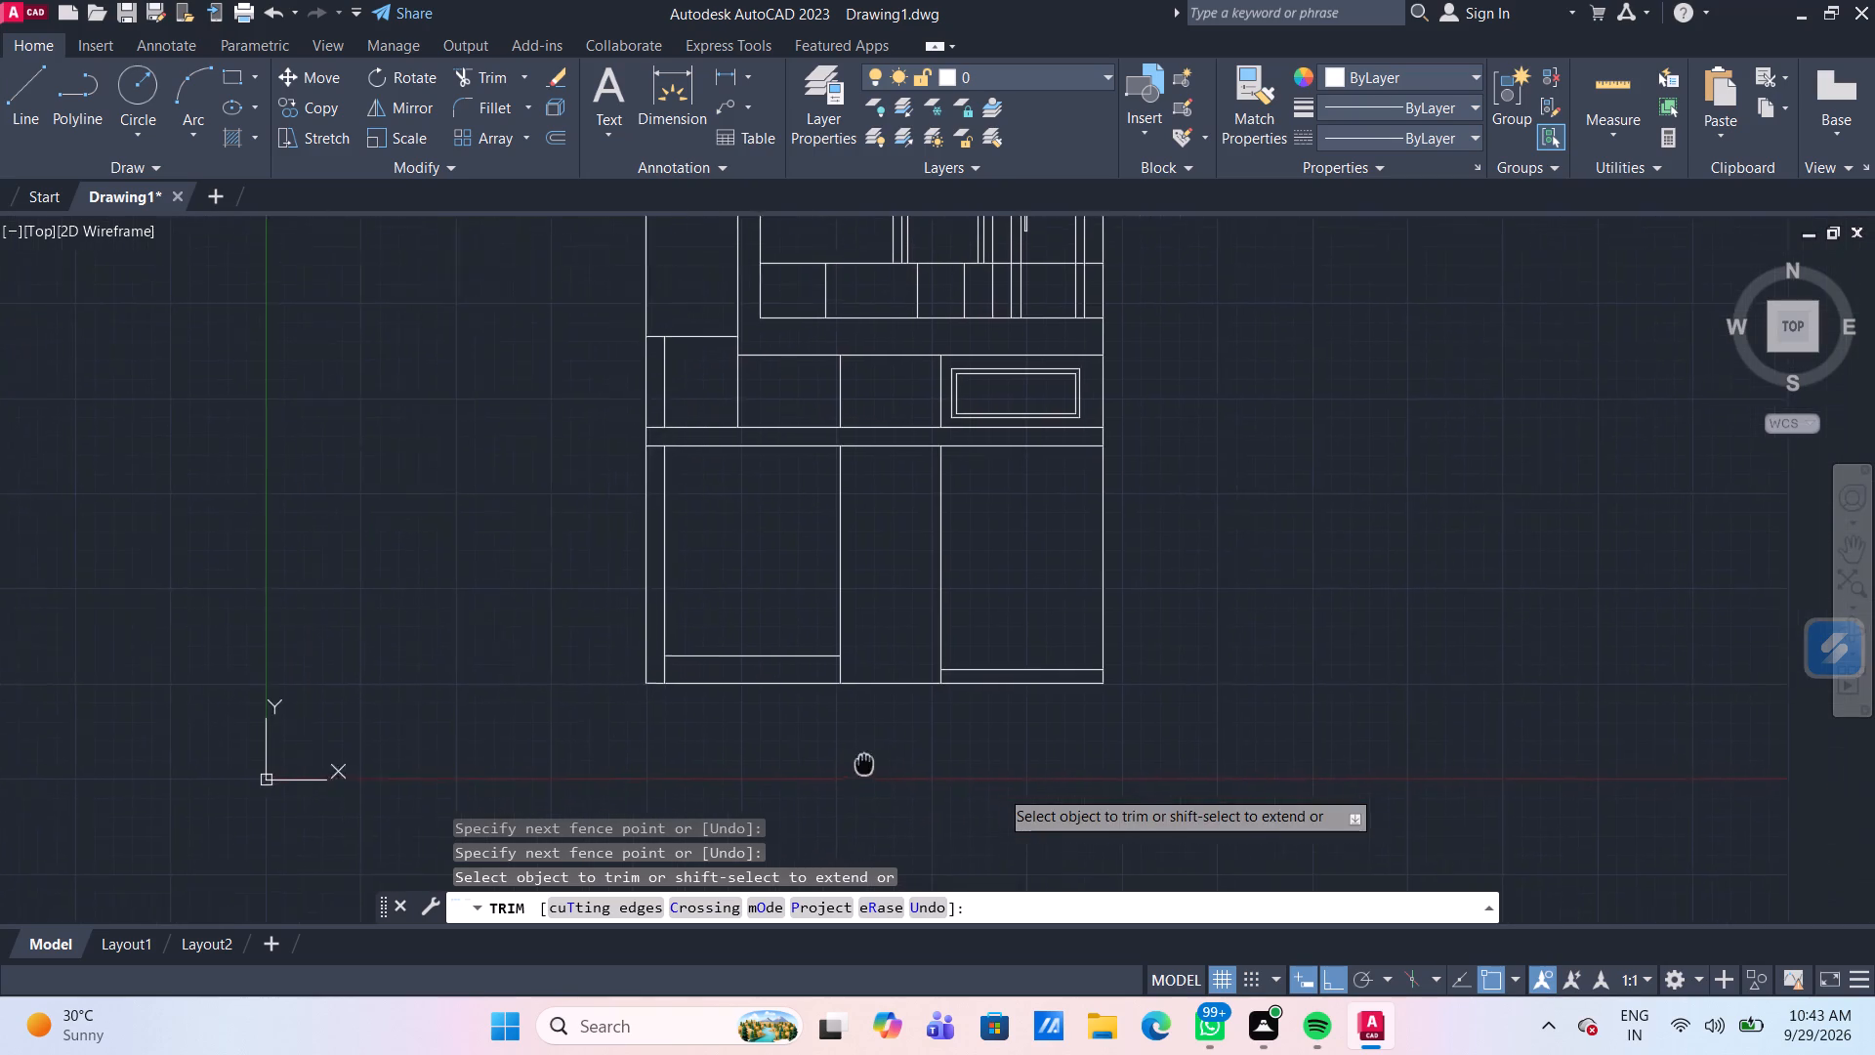
pyautogui.moveTo(845, 761); pyautogui.dragTo(812, 760, button='middle')
pyautogui.scroll(-1, 838, 769)
pyautogui.moveTo(1040, 628); pyautogui.dragTo(1047, 631, button='middle')
pyautogui.scroll(-1, 1047, 632)
pyautogui.moveTo(1047, 631); pyautogui.dragTo(927, 645, button='middle')
pyautogui.scroll(1, 934, 621)
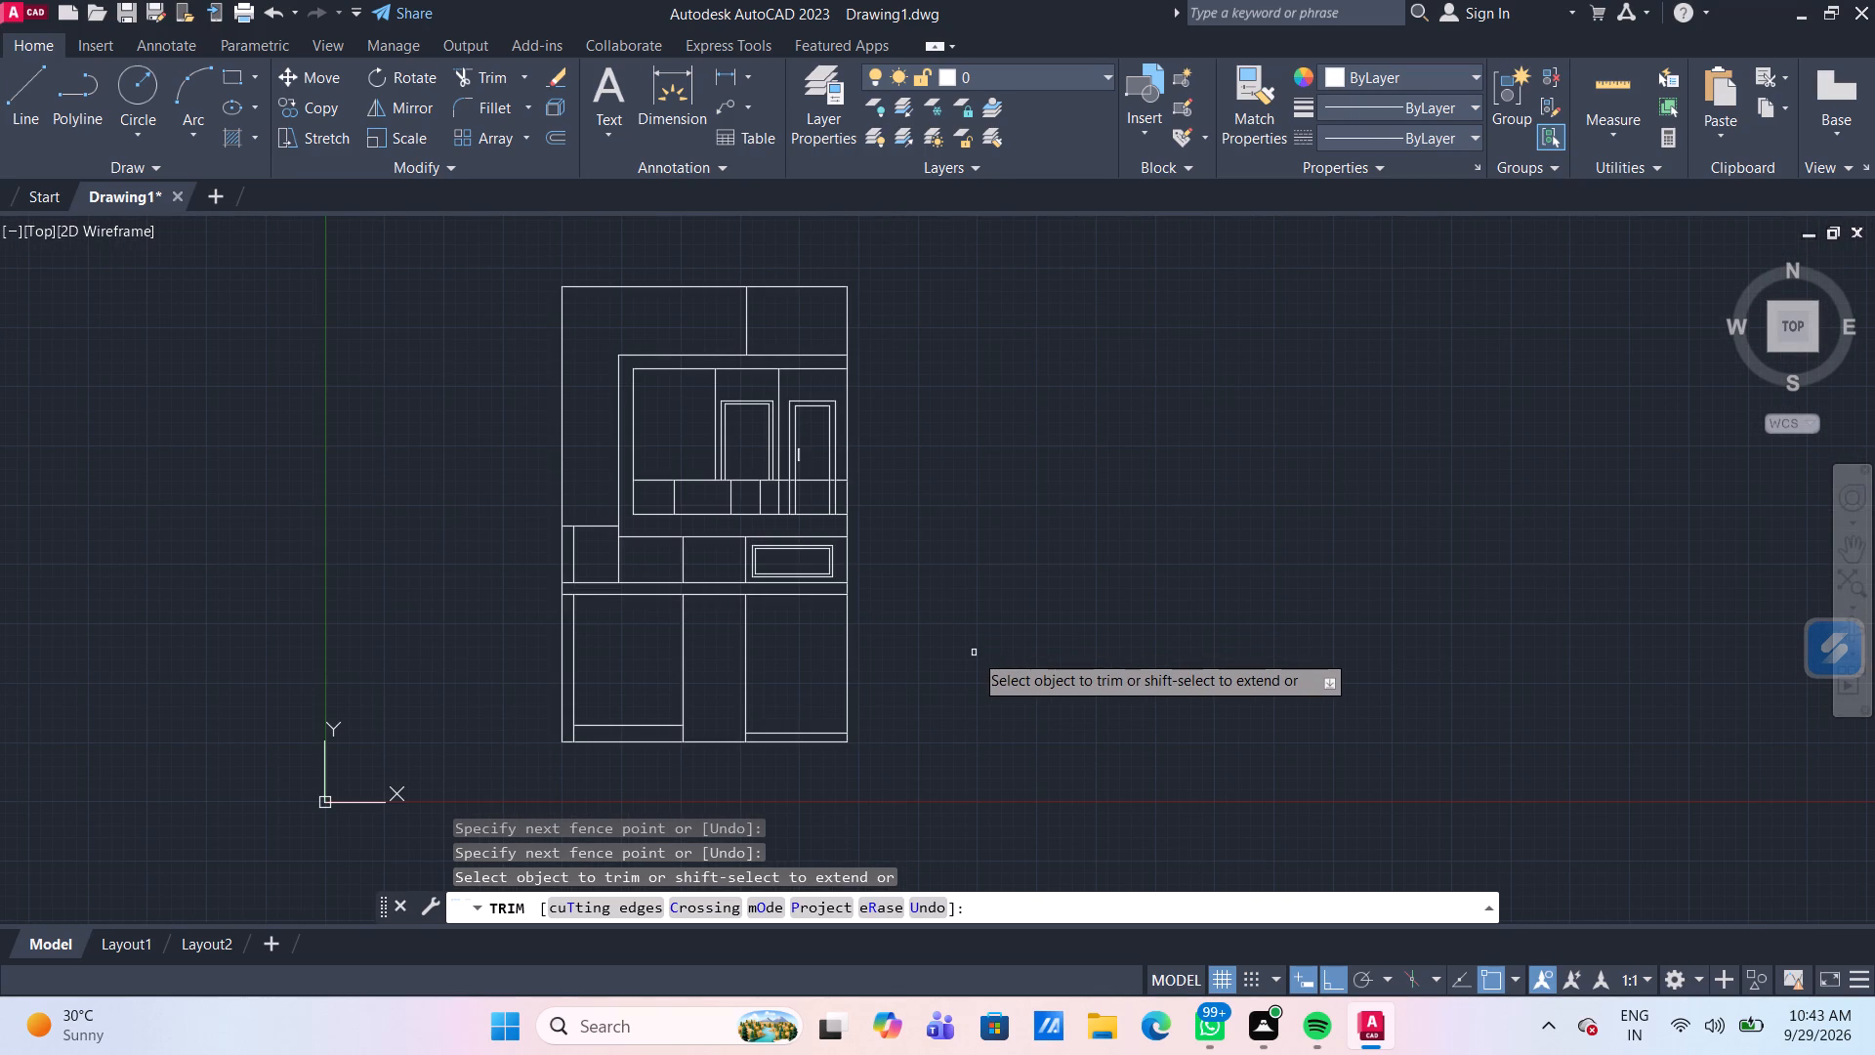
pyautogui.press('Escape')
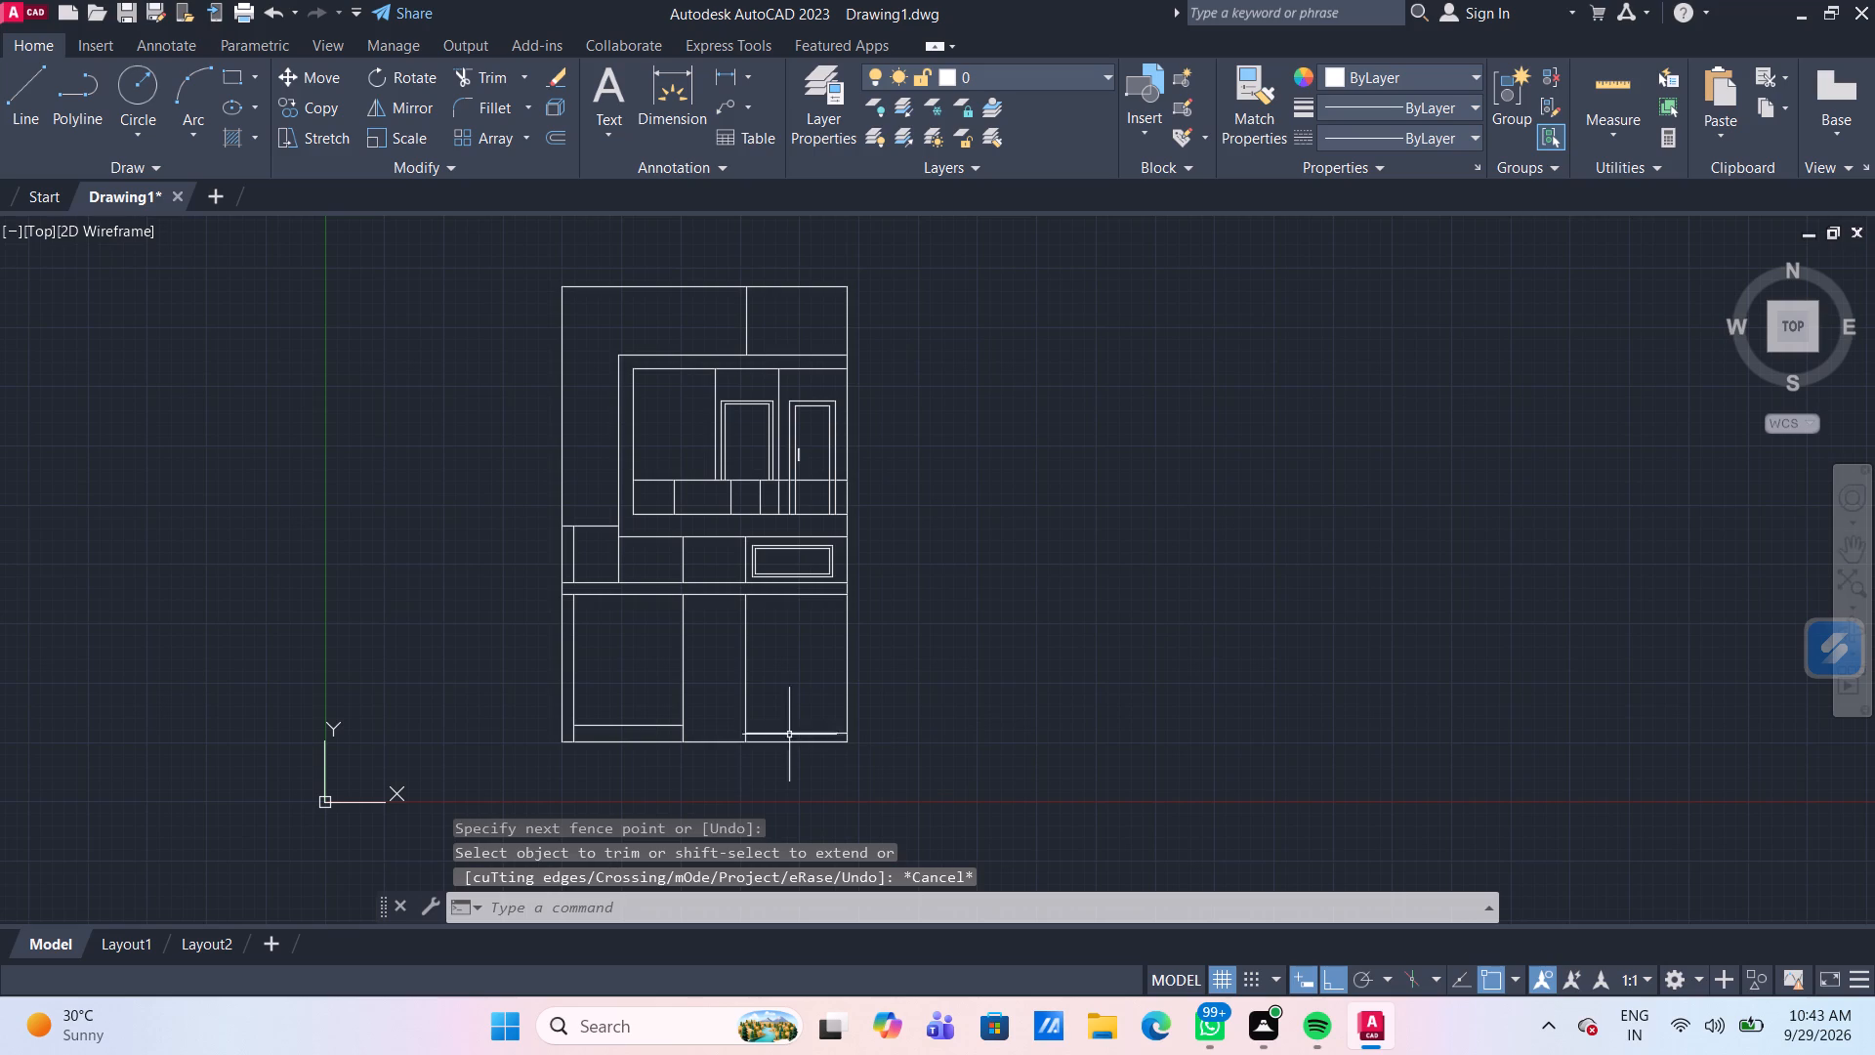
# Measure the width and height of the bottom area's left bay.
pyautogui.scroll(2, 650, 685)
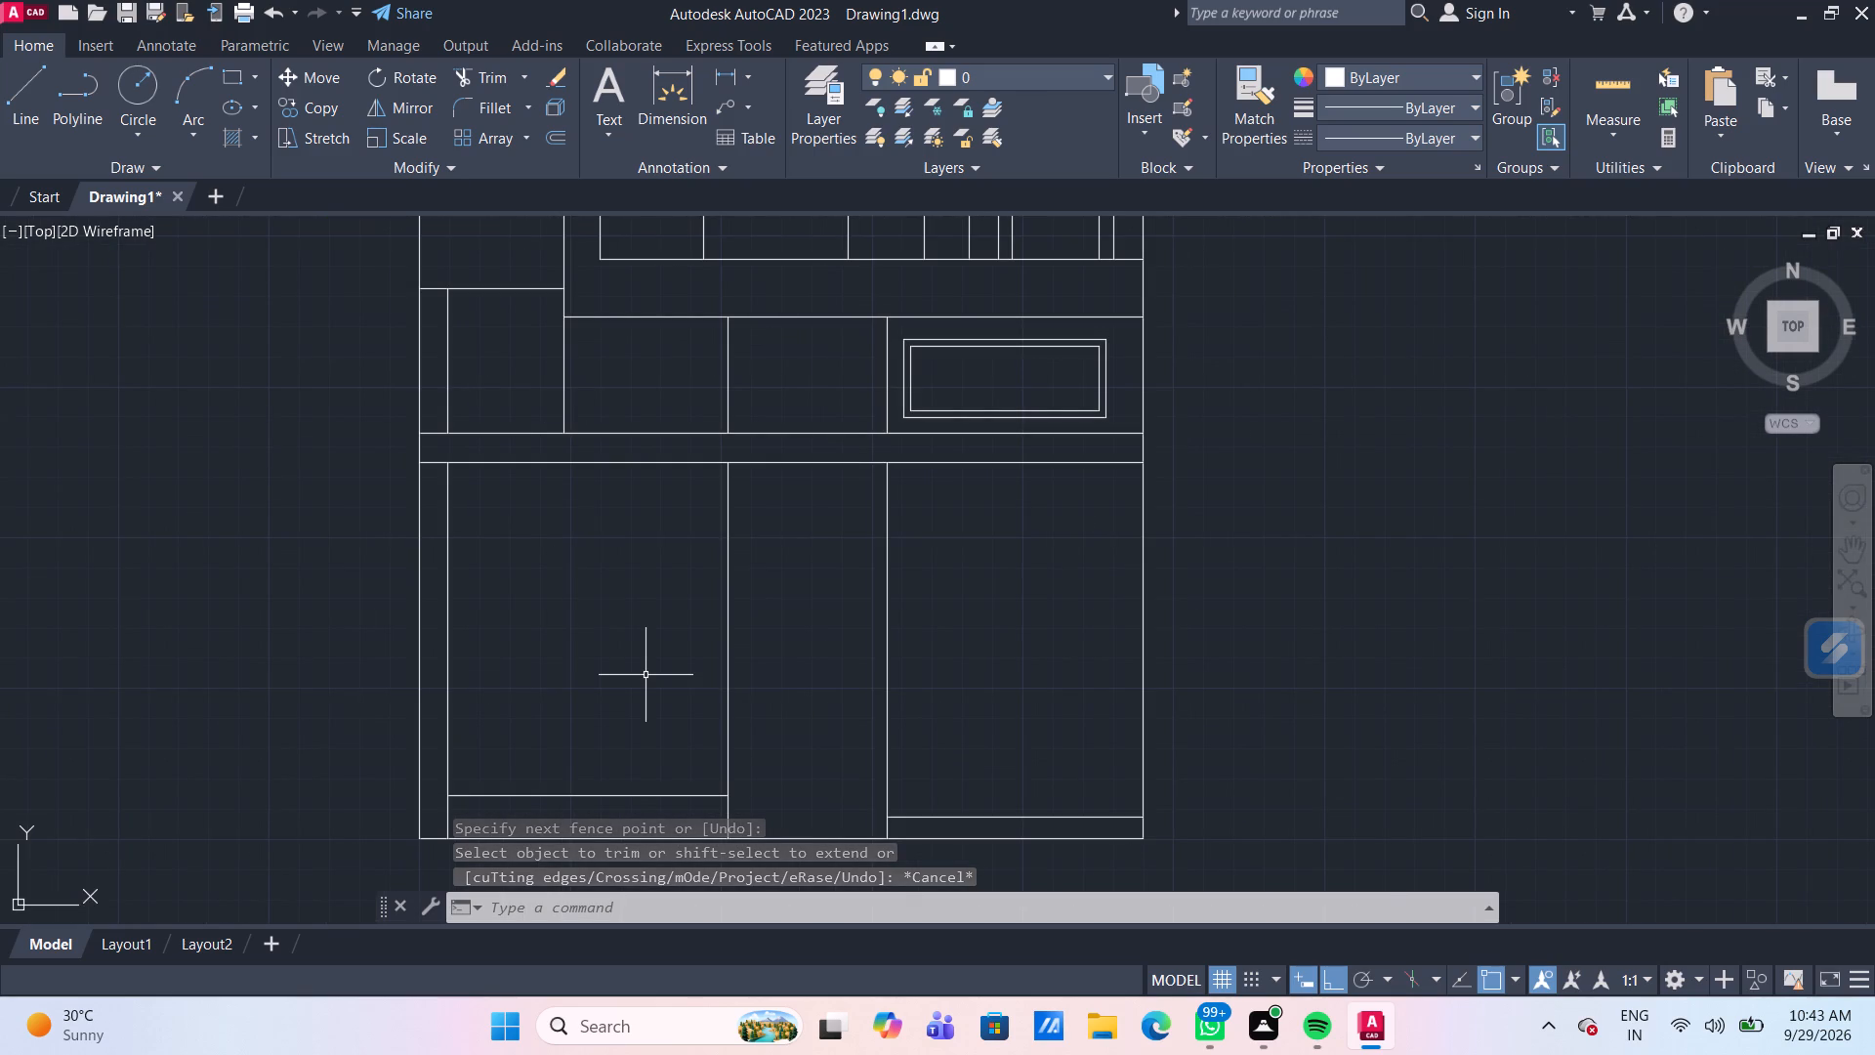
pyautogui.moveTo(646, 675); pyautogui.dragTo(665, 629, button='middle')
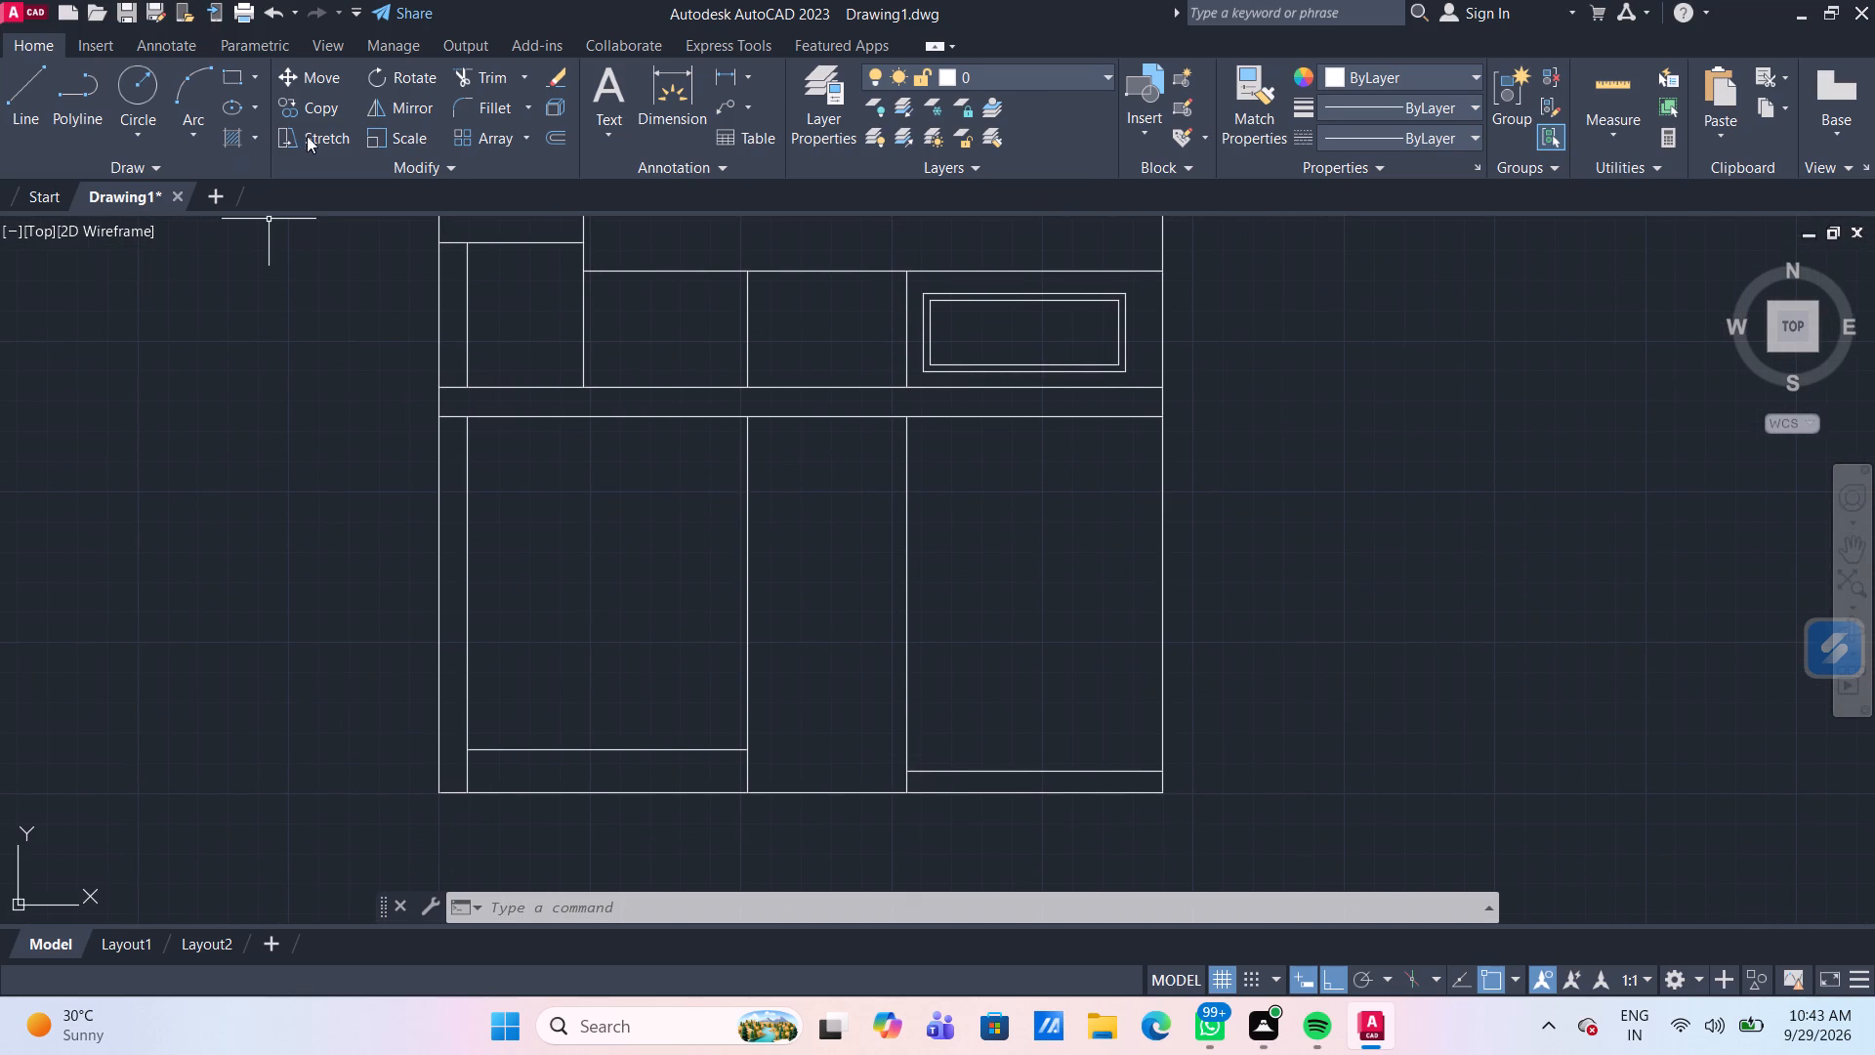
pyautogui.click(1604, 95)
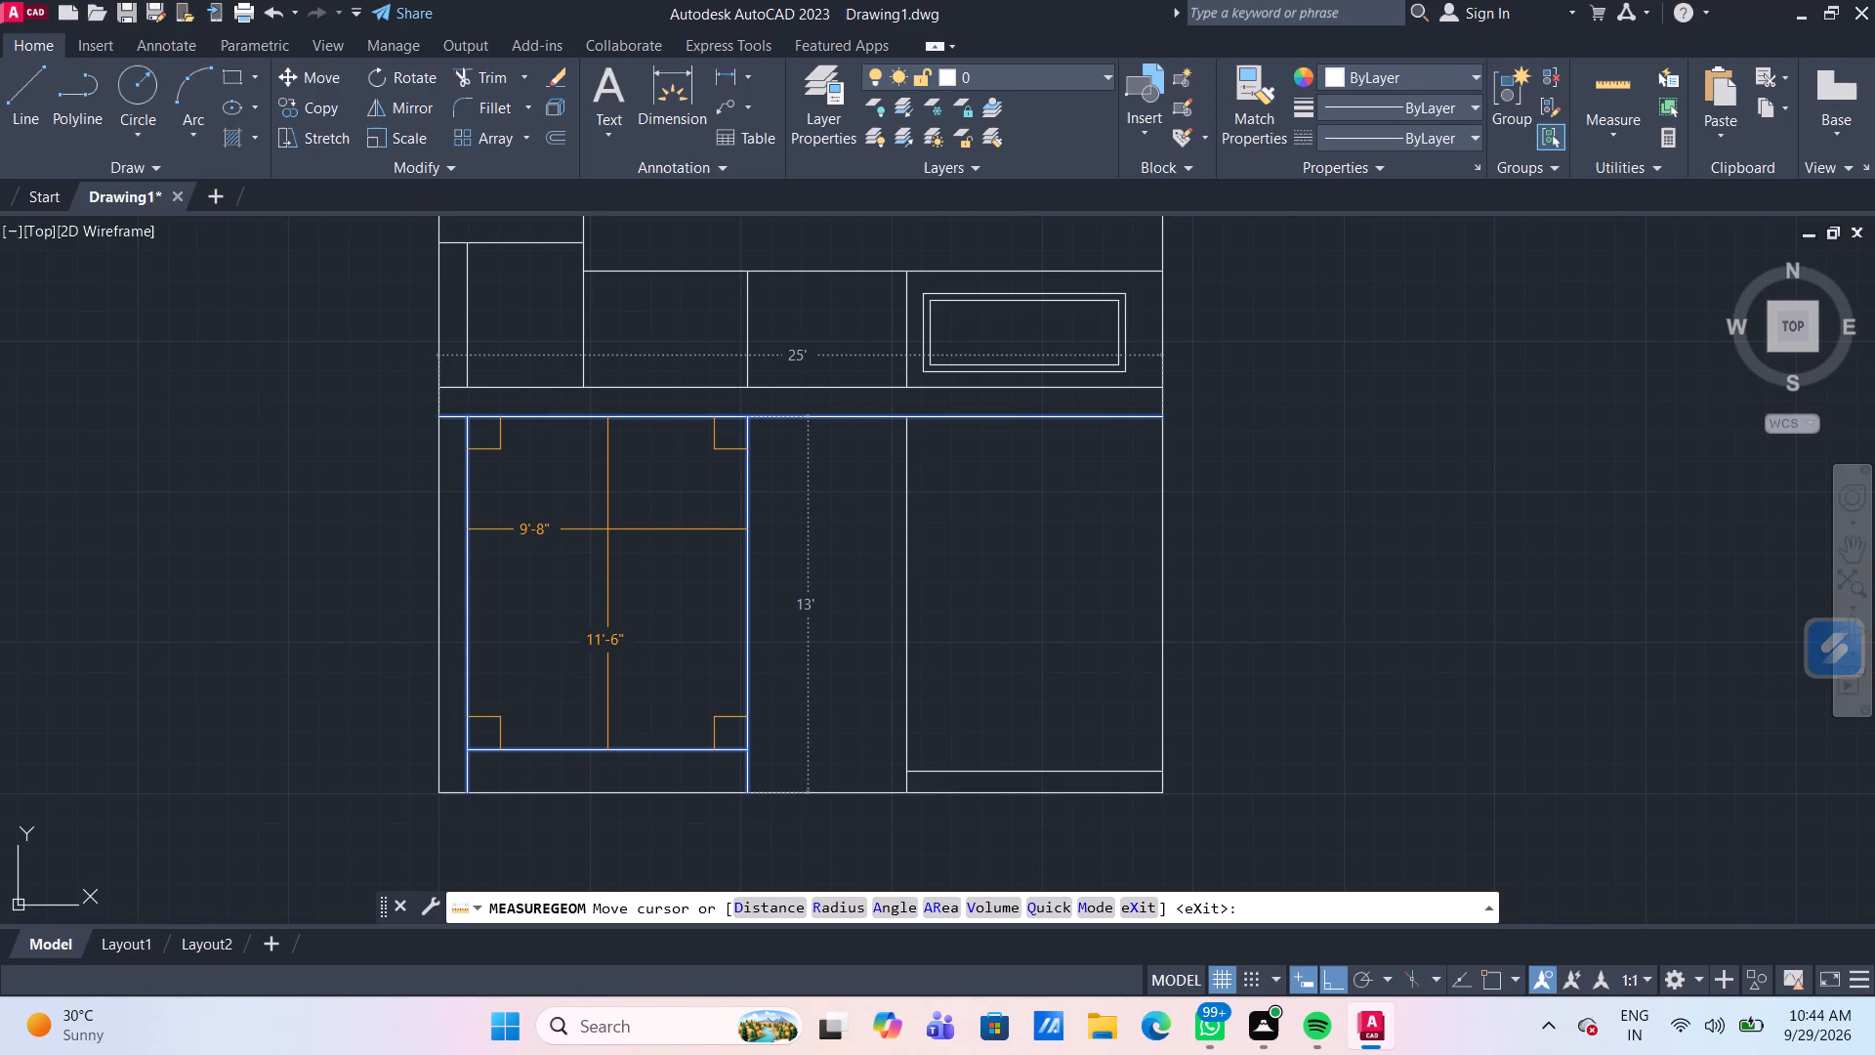
pyautogui.scroll(-1, 607, 529)
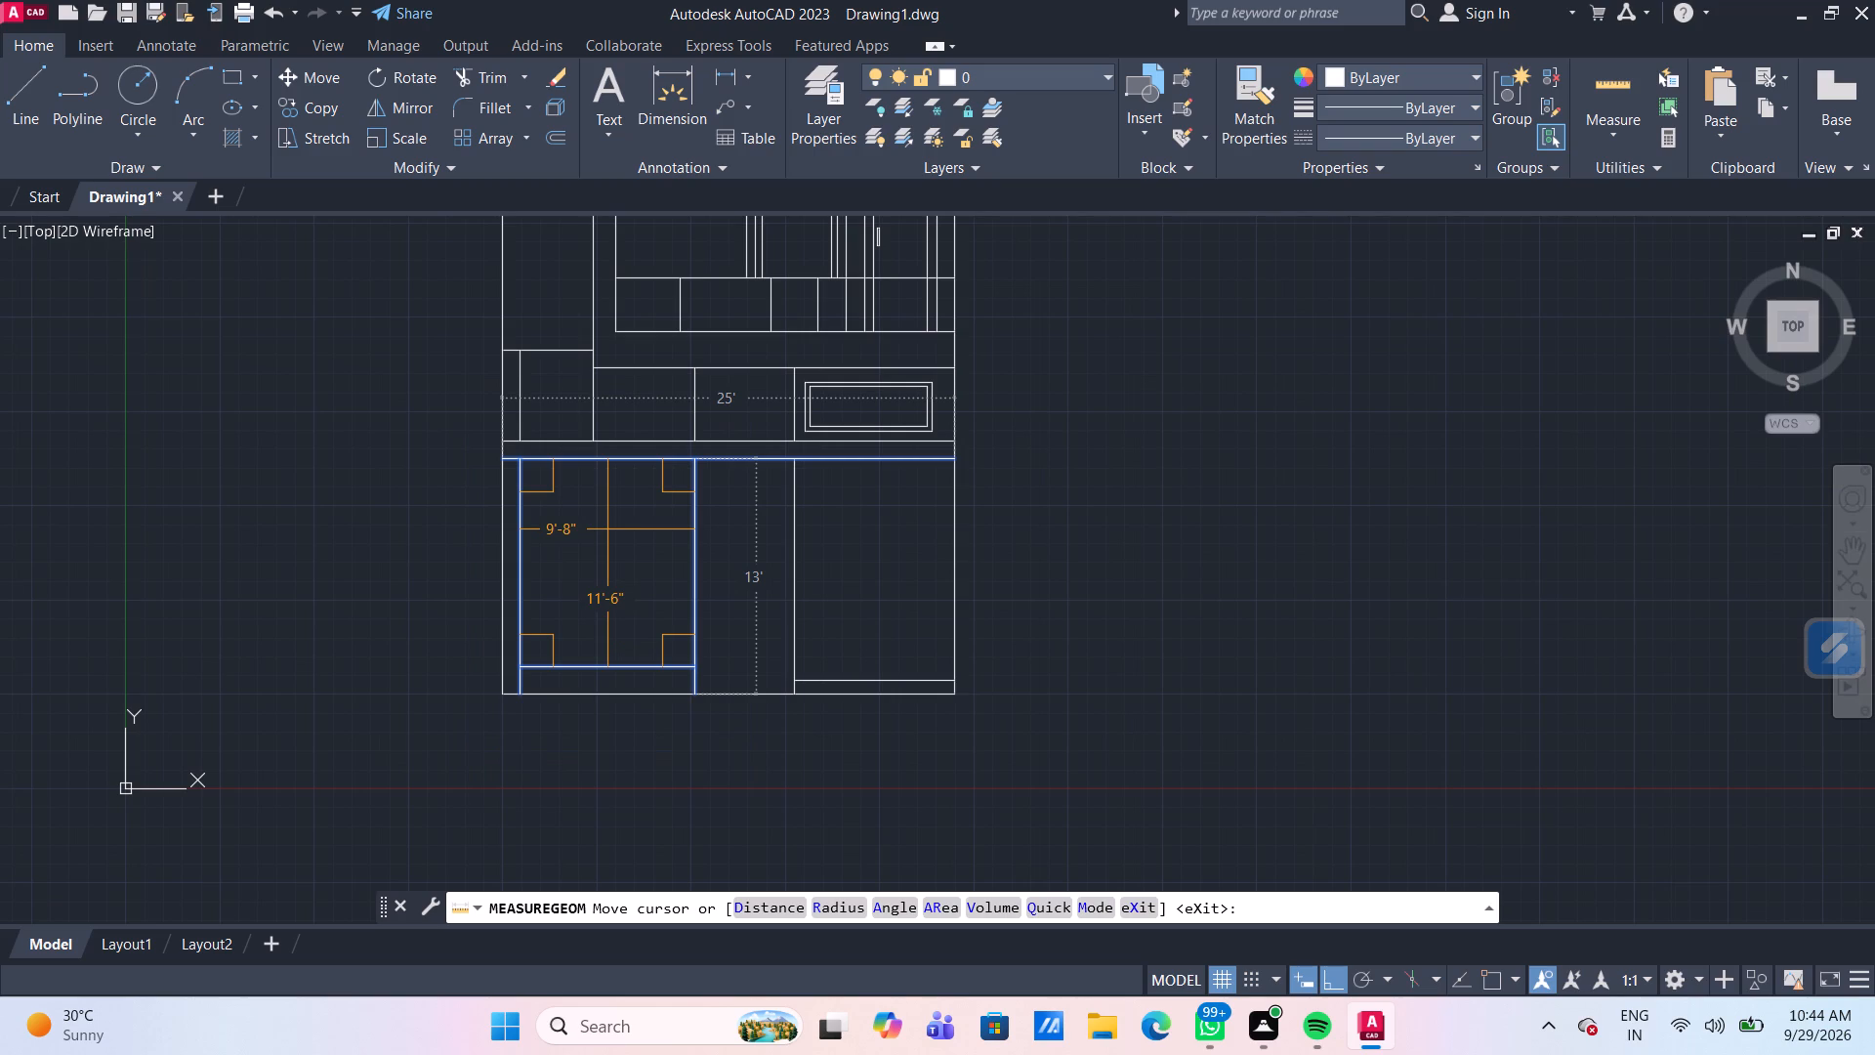
pyautogui.press('Escape')
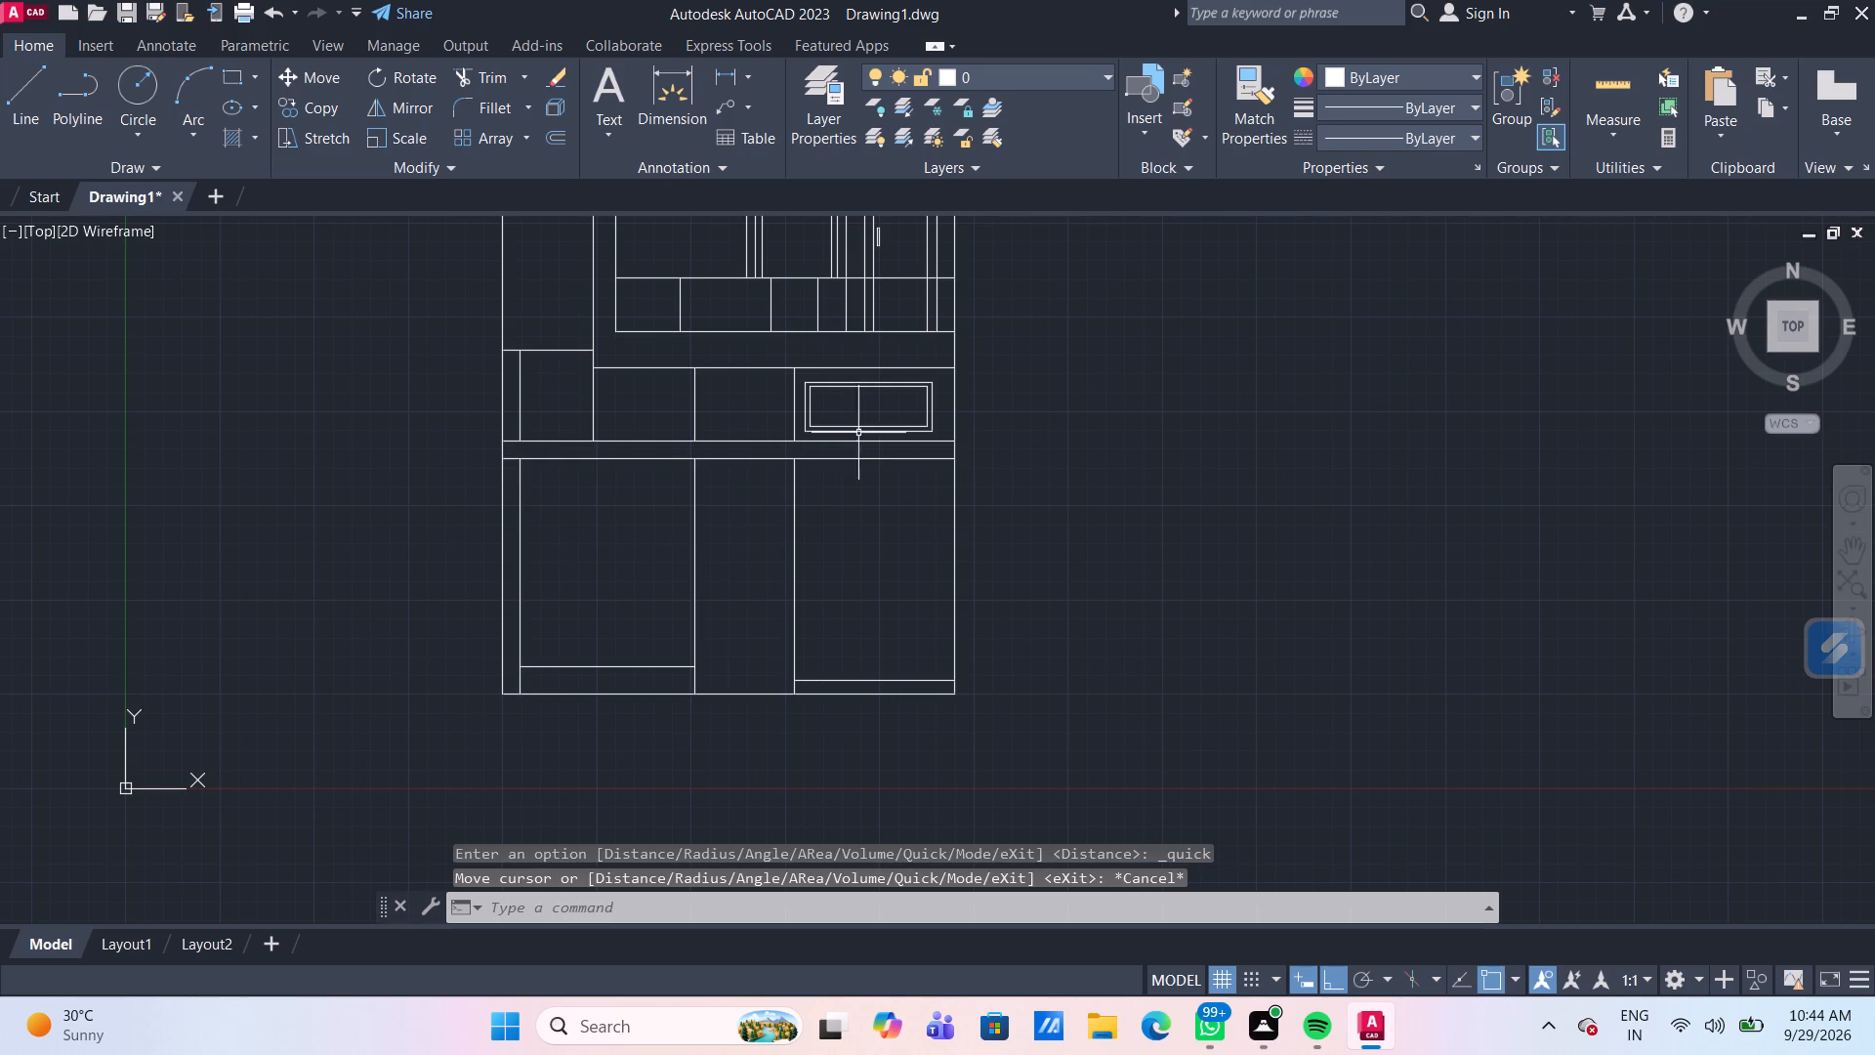
pyautogui.click(1604, 96)
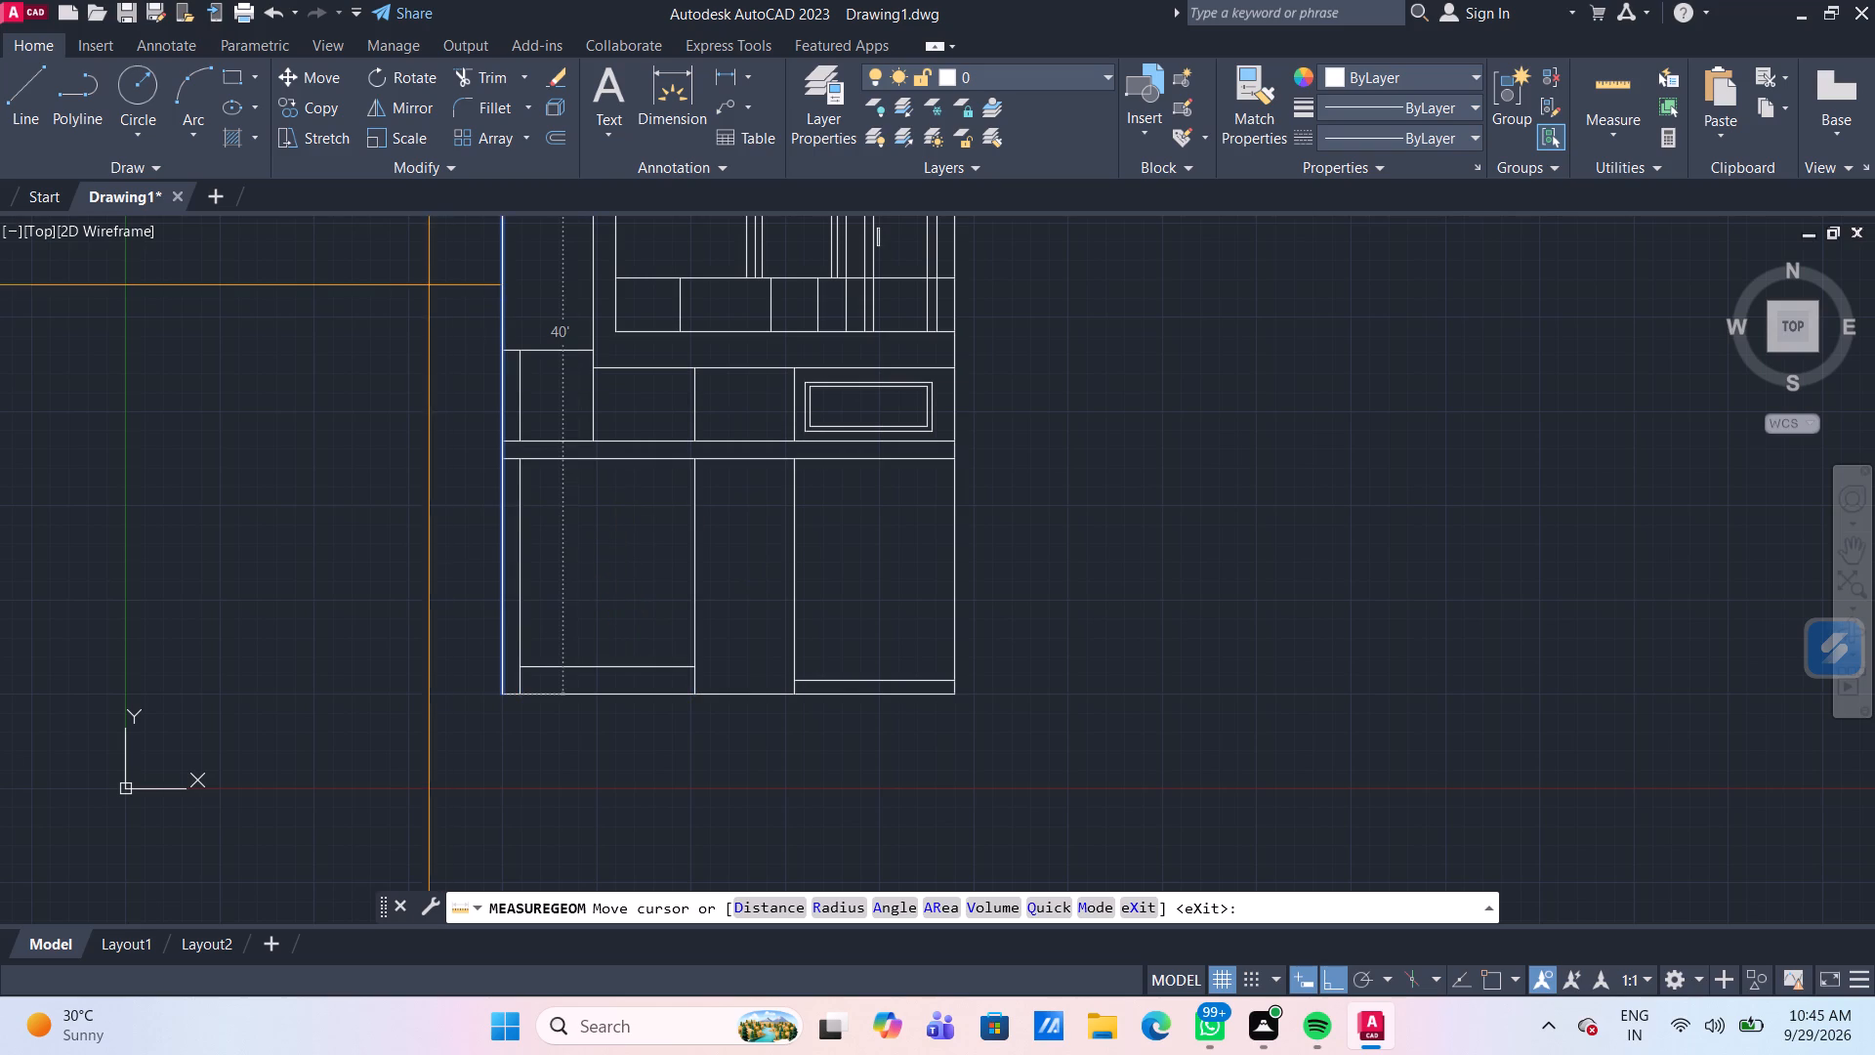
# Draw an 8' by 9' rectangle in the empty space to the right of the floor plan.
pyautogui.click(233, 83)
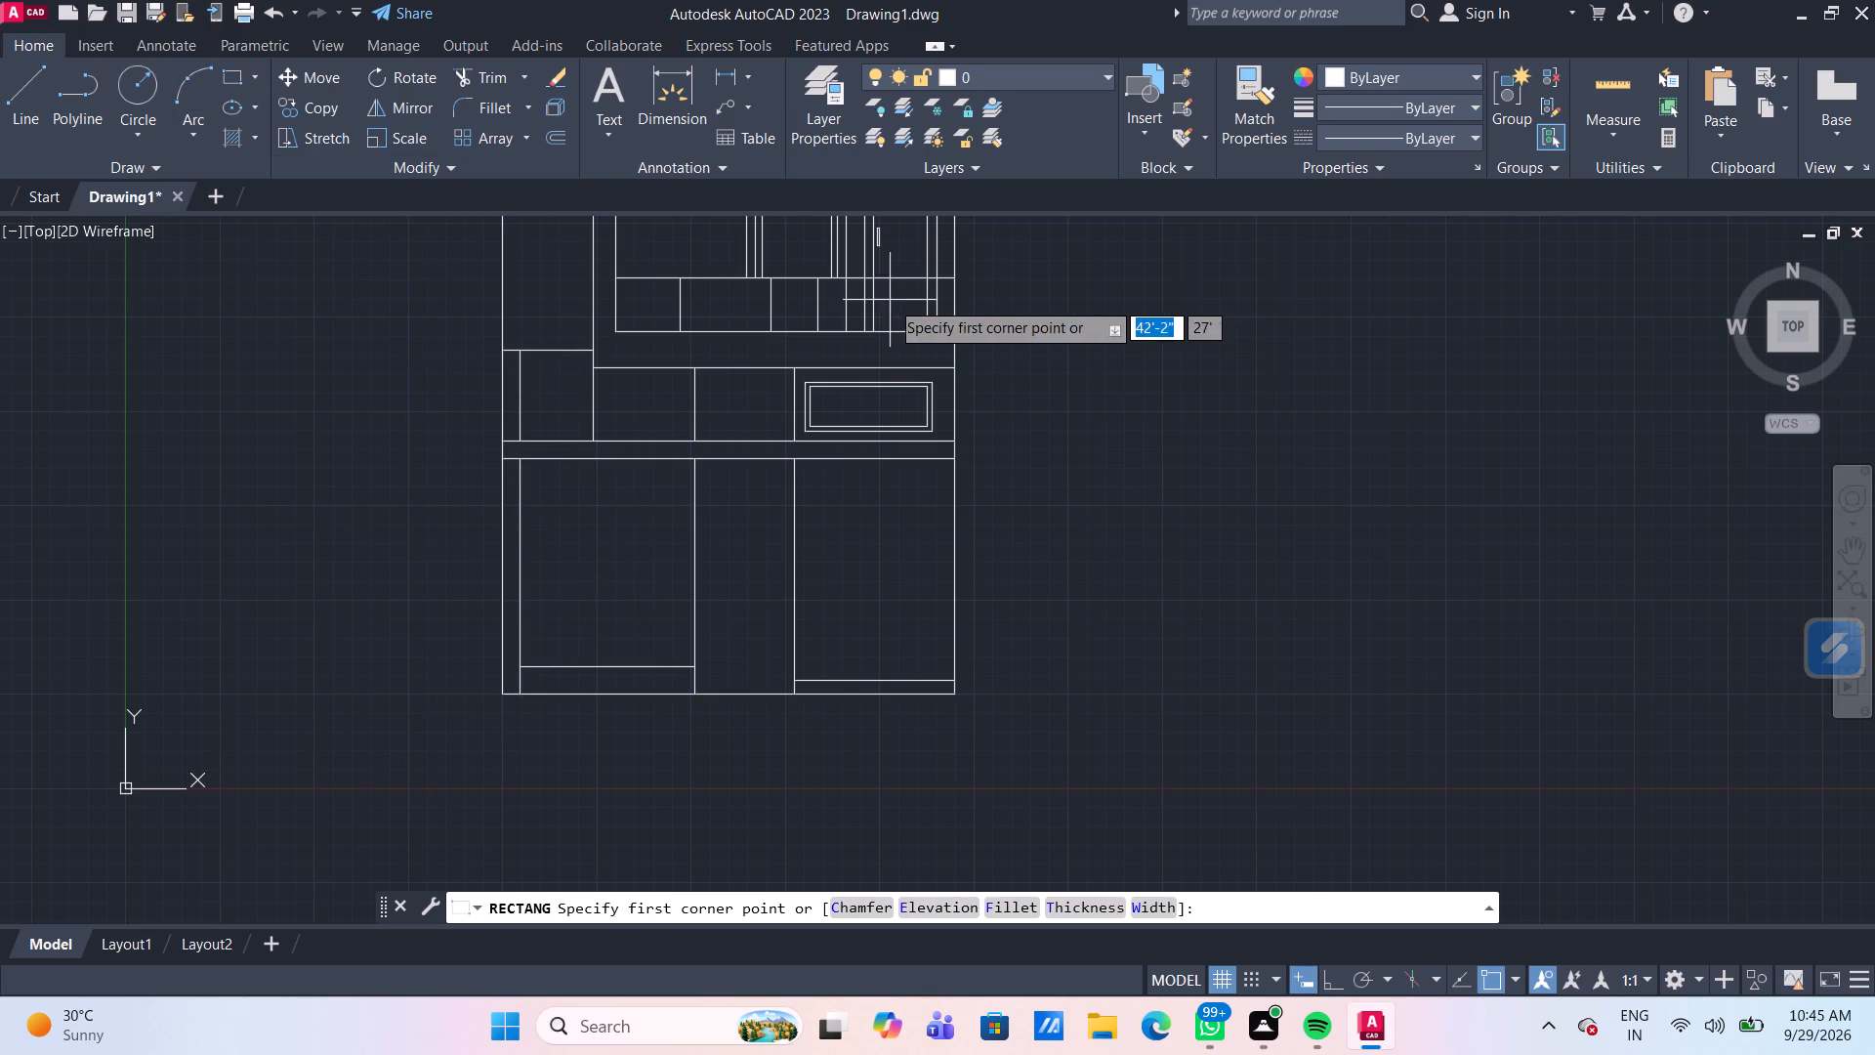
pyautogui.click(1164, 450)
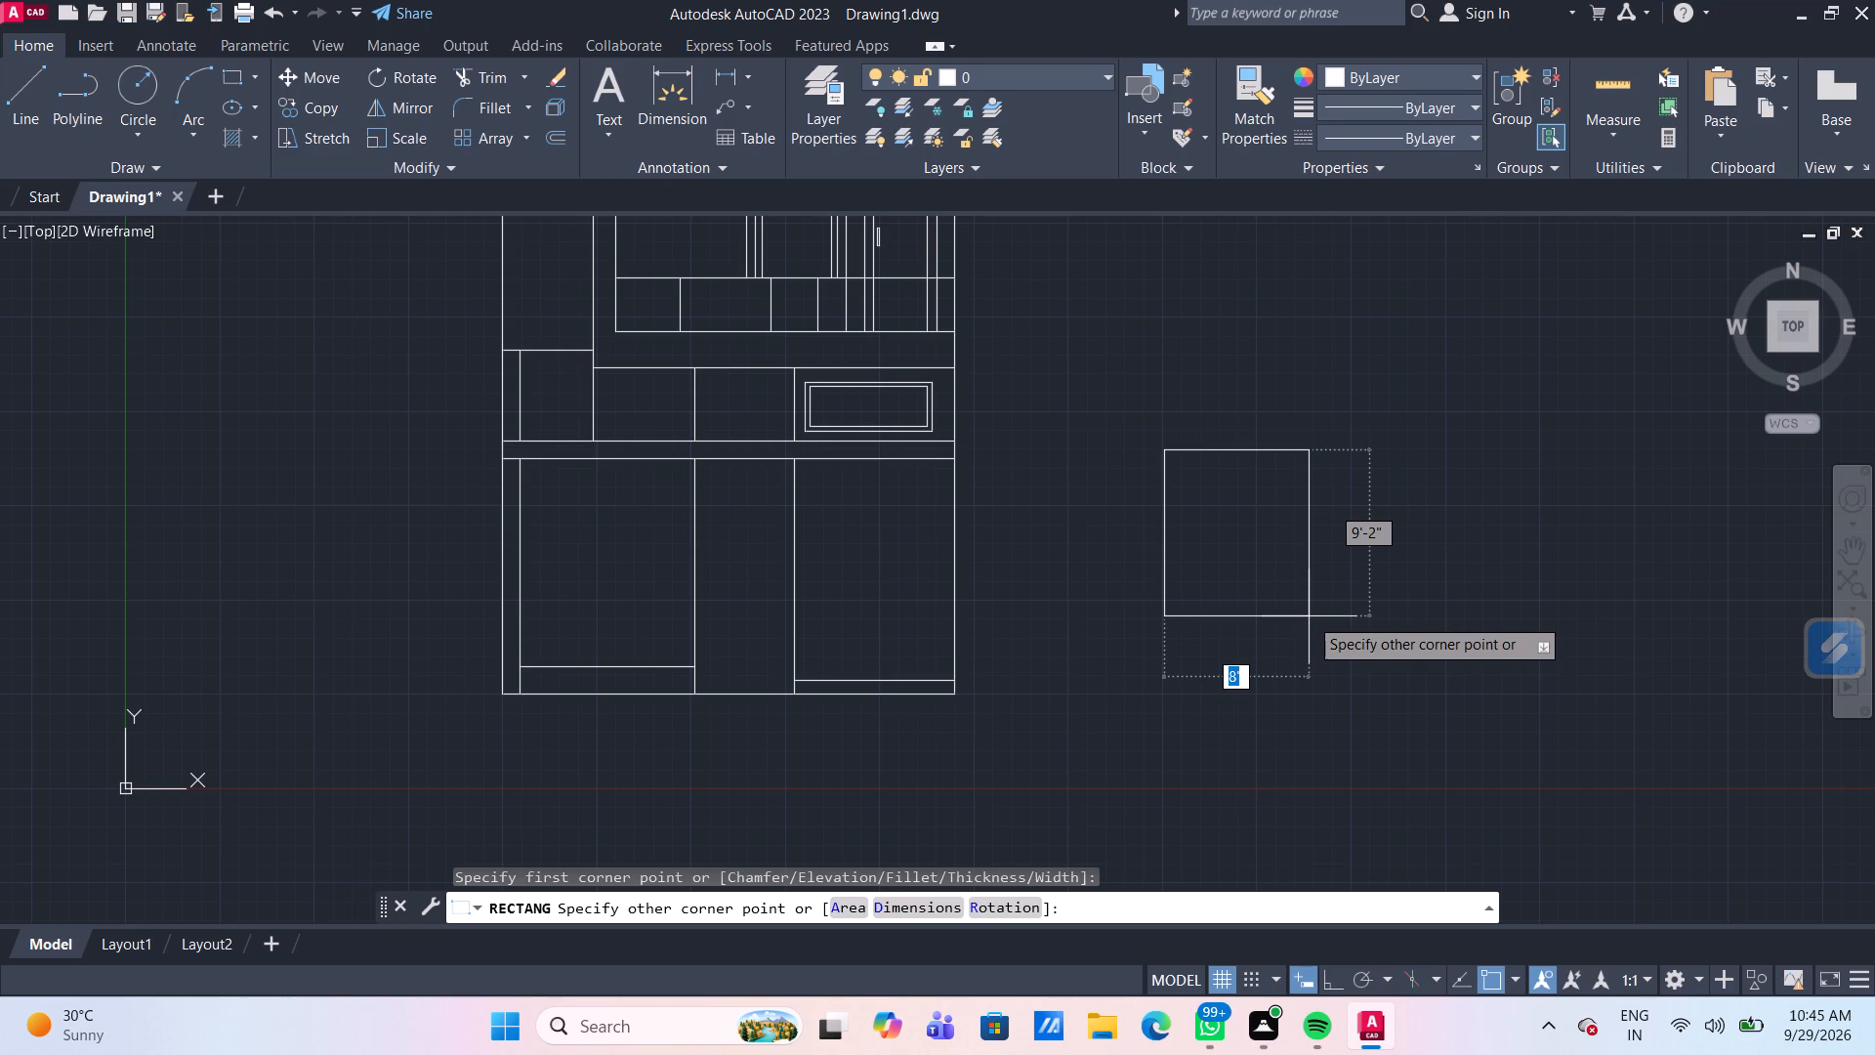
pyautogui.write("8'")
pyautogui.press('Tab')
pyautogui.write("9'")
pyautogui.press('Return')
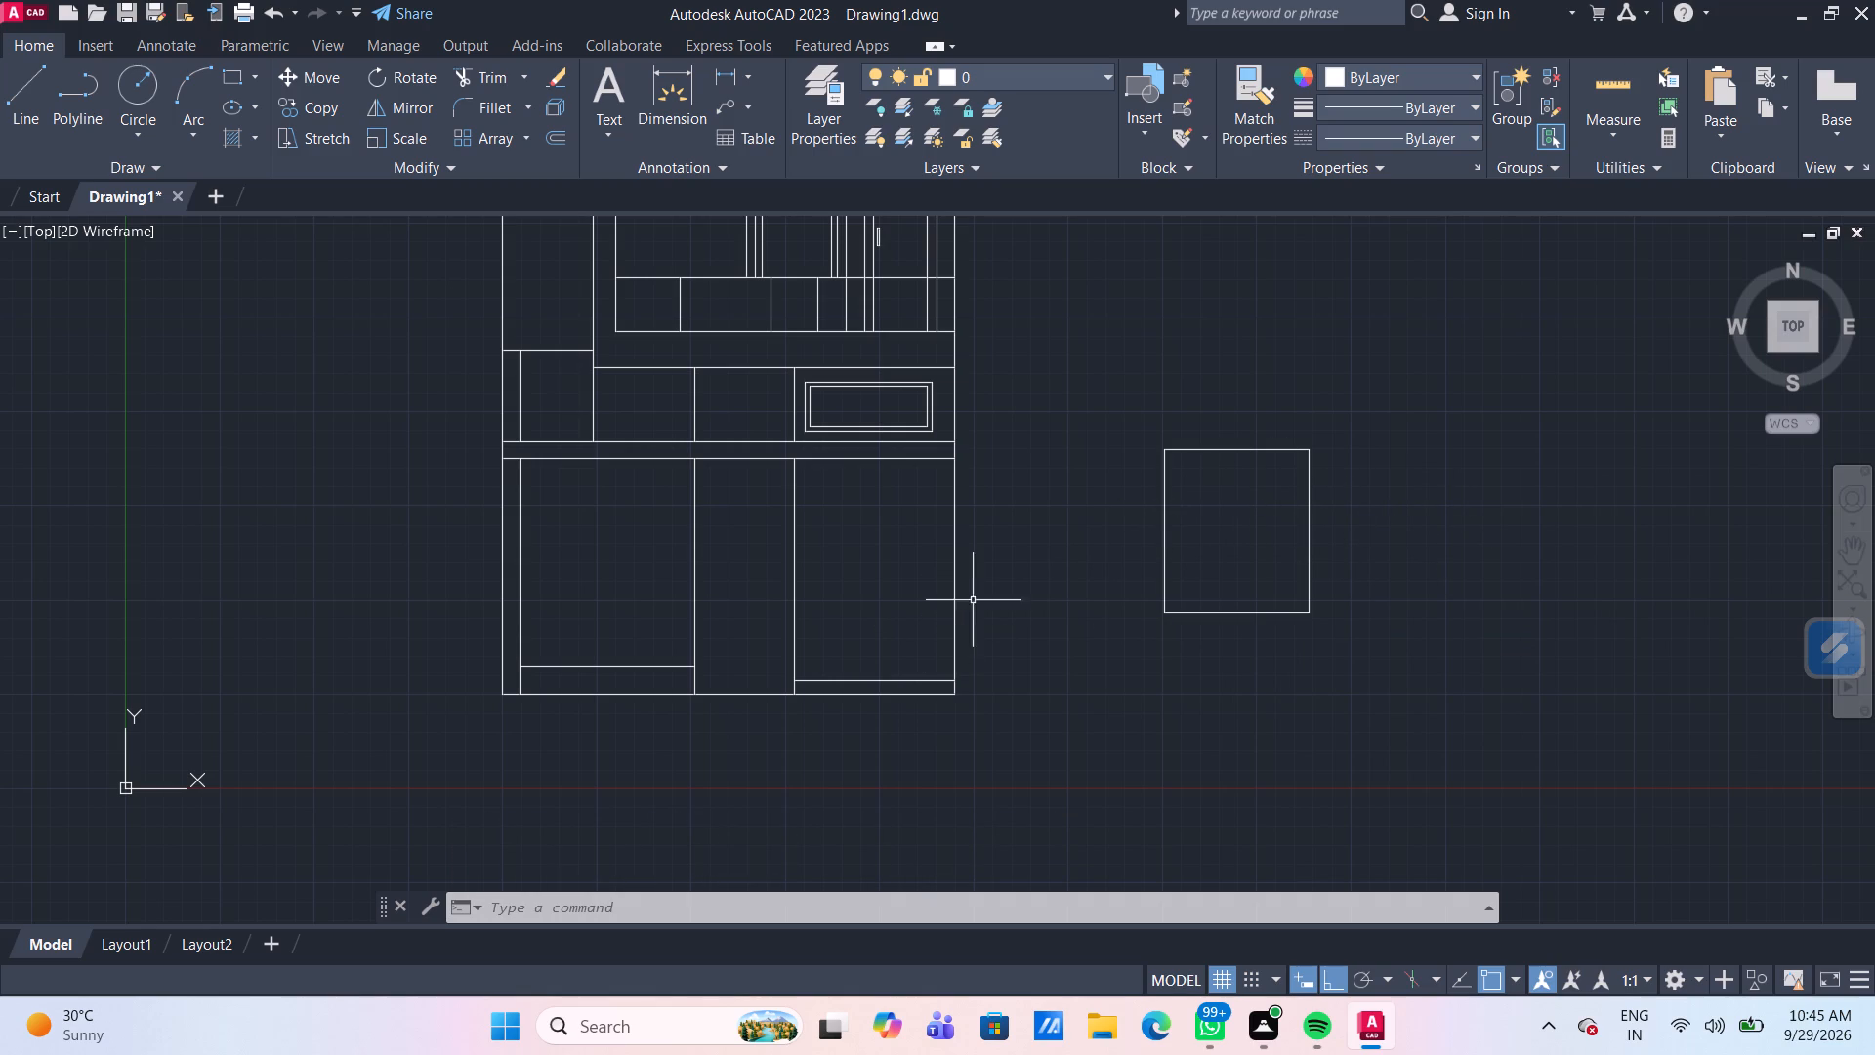
# Measure the left bay's inner width and height again.
pyautogui.click(1585, 81)
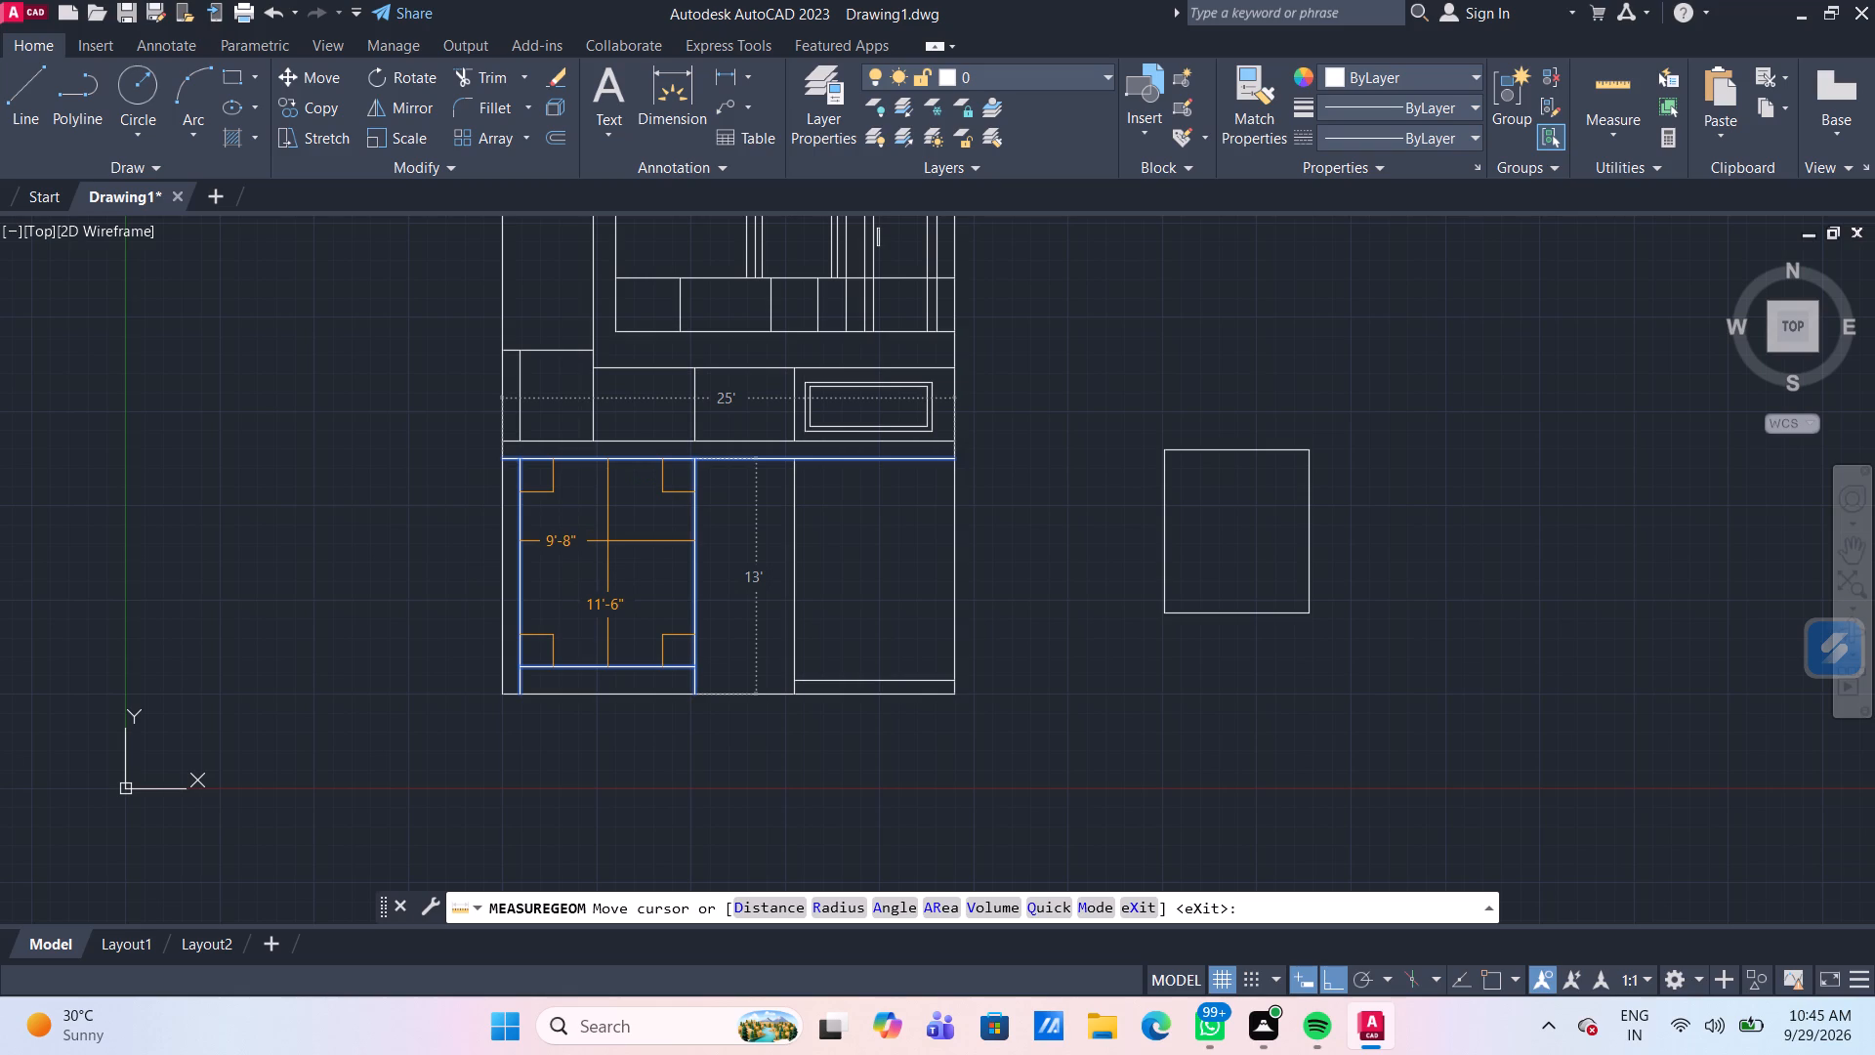
pyautogui.press('Escape')
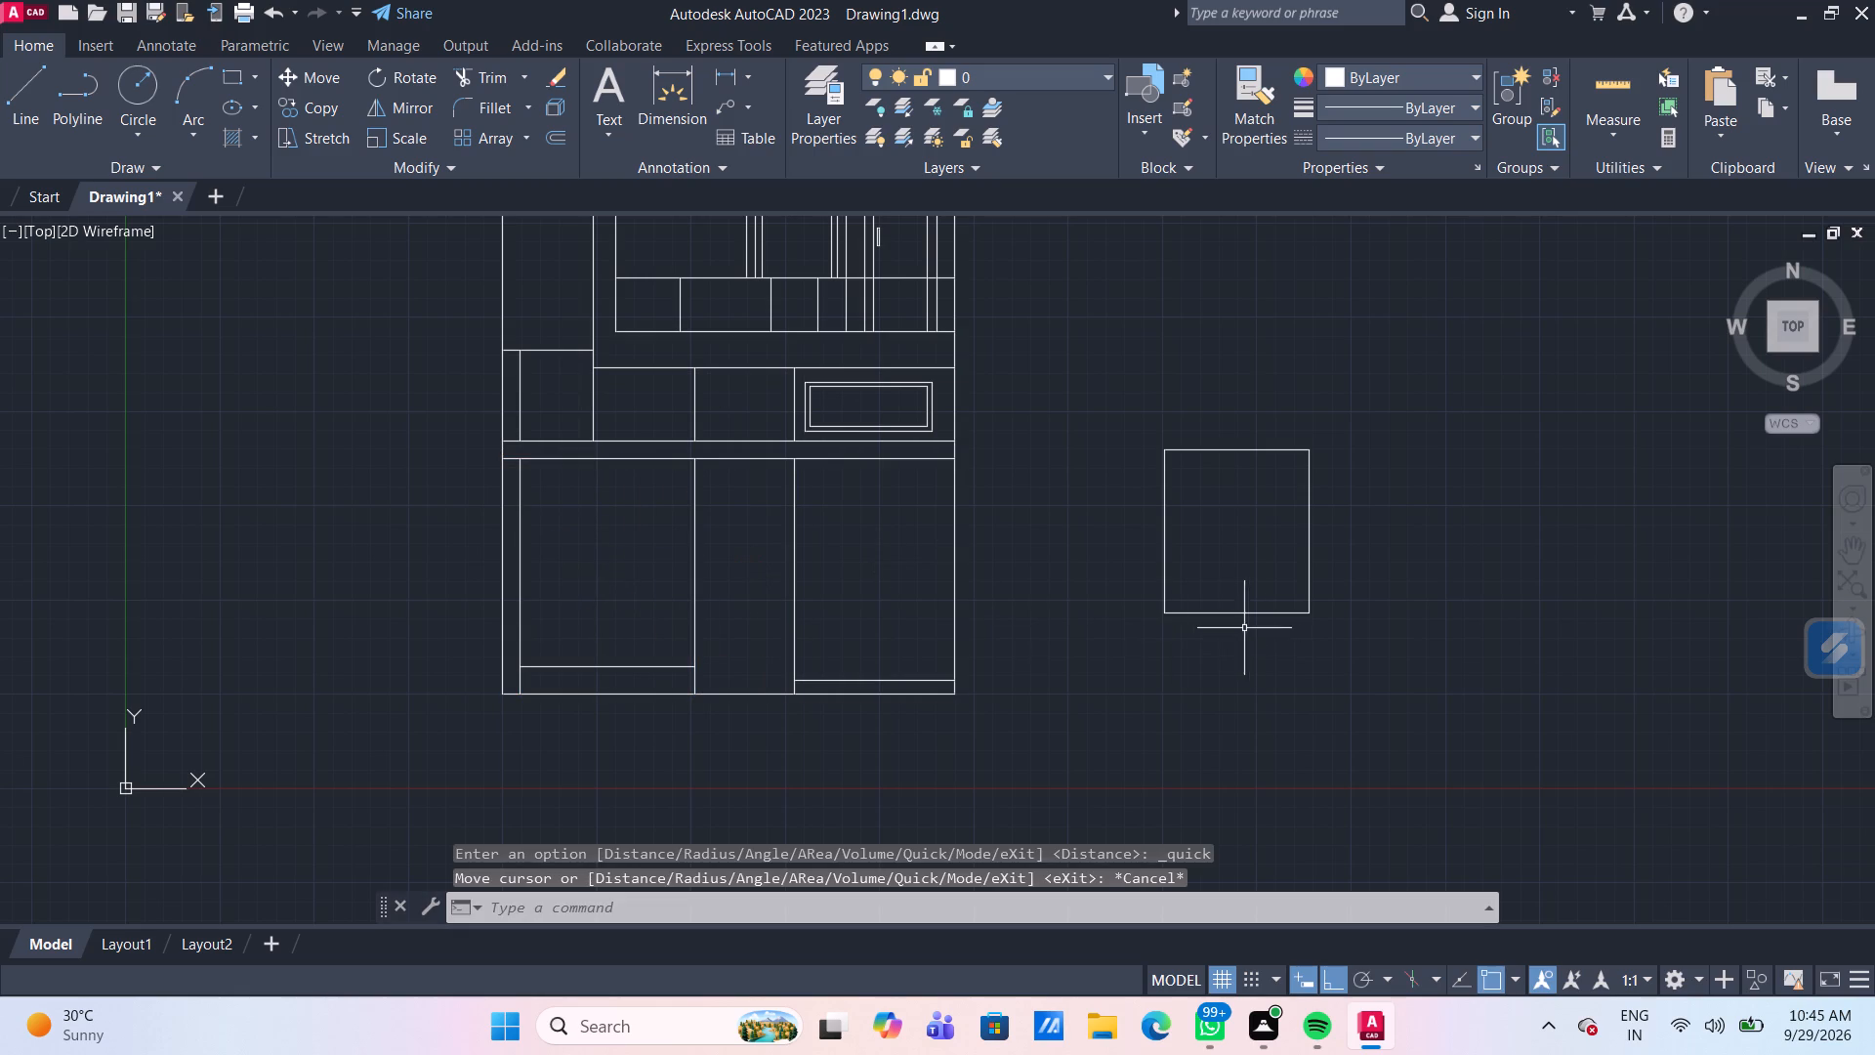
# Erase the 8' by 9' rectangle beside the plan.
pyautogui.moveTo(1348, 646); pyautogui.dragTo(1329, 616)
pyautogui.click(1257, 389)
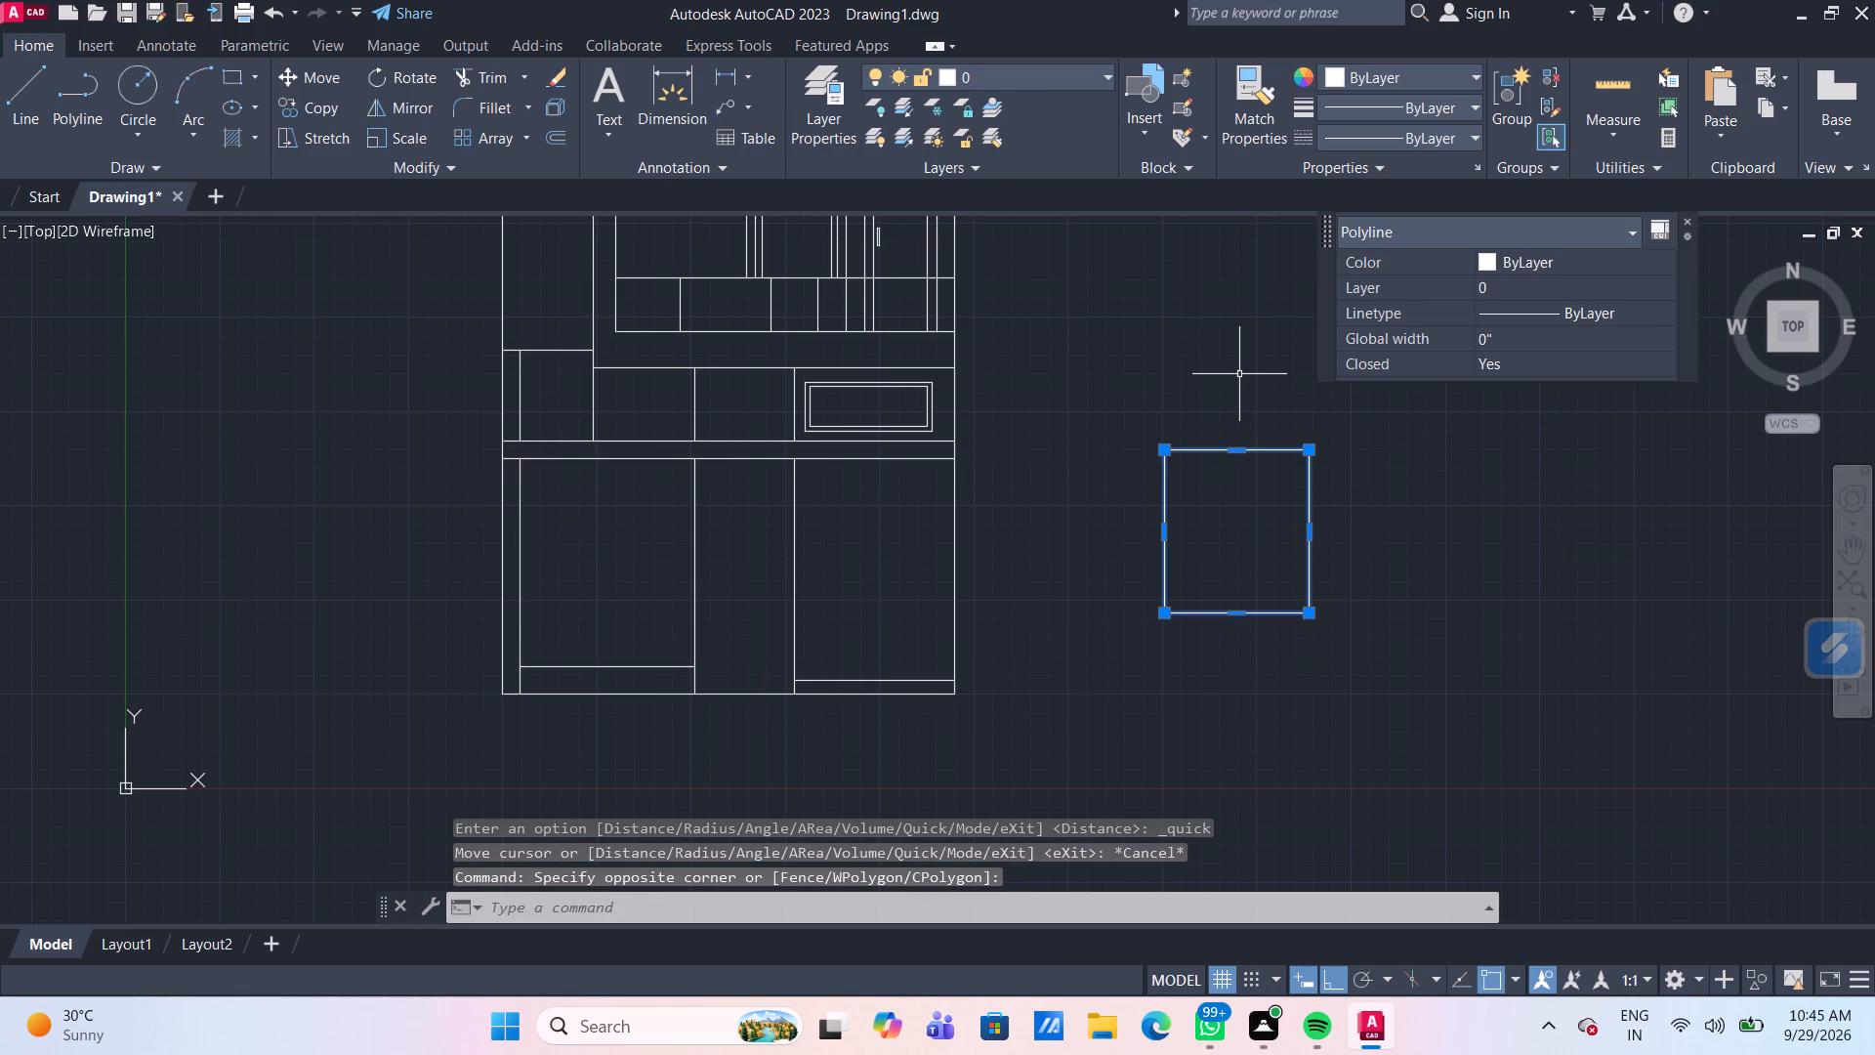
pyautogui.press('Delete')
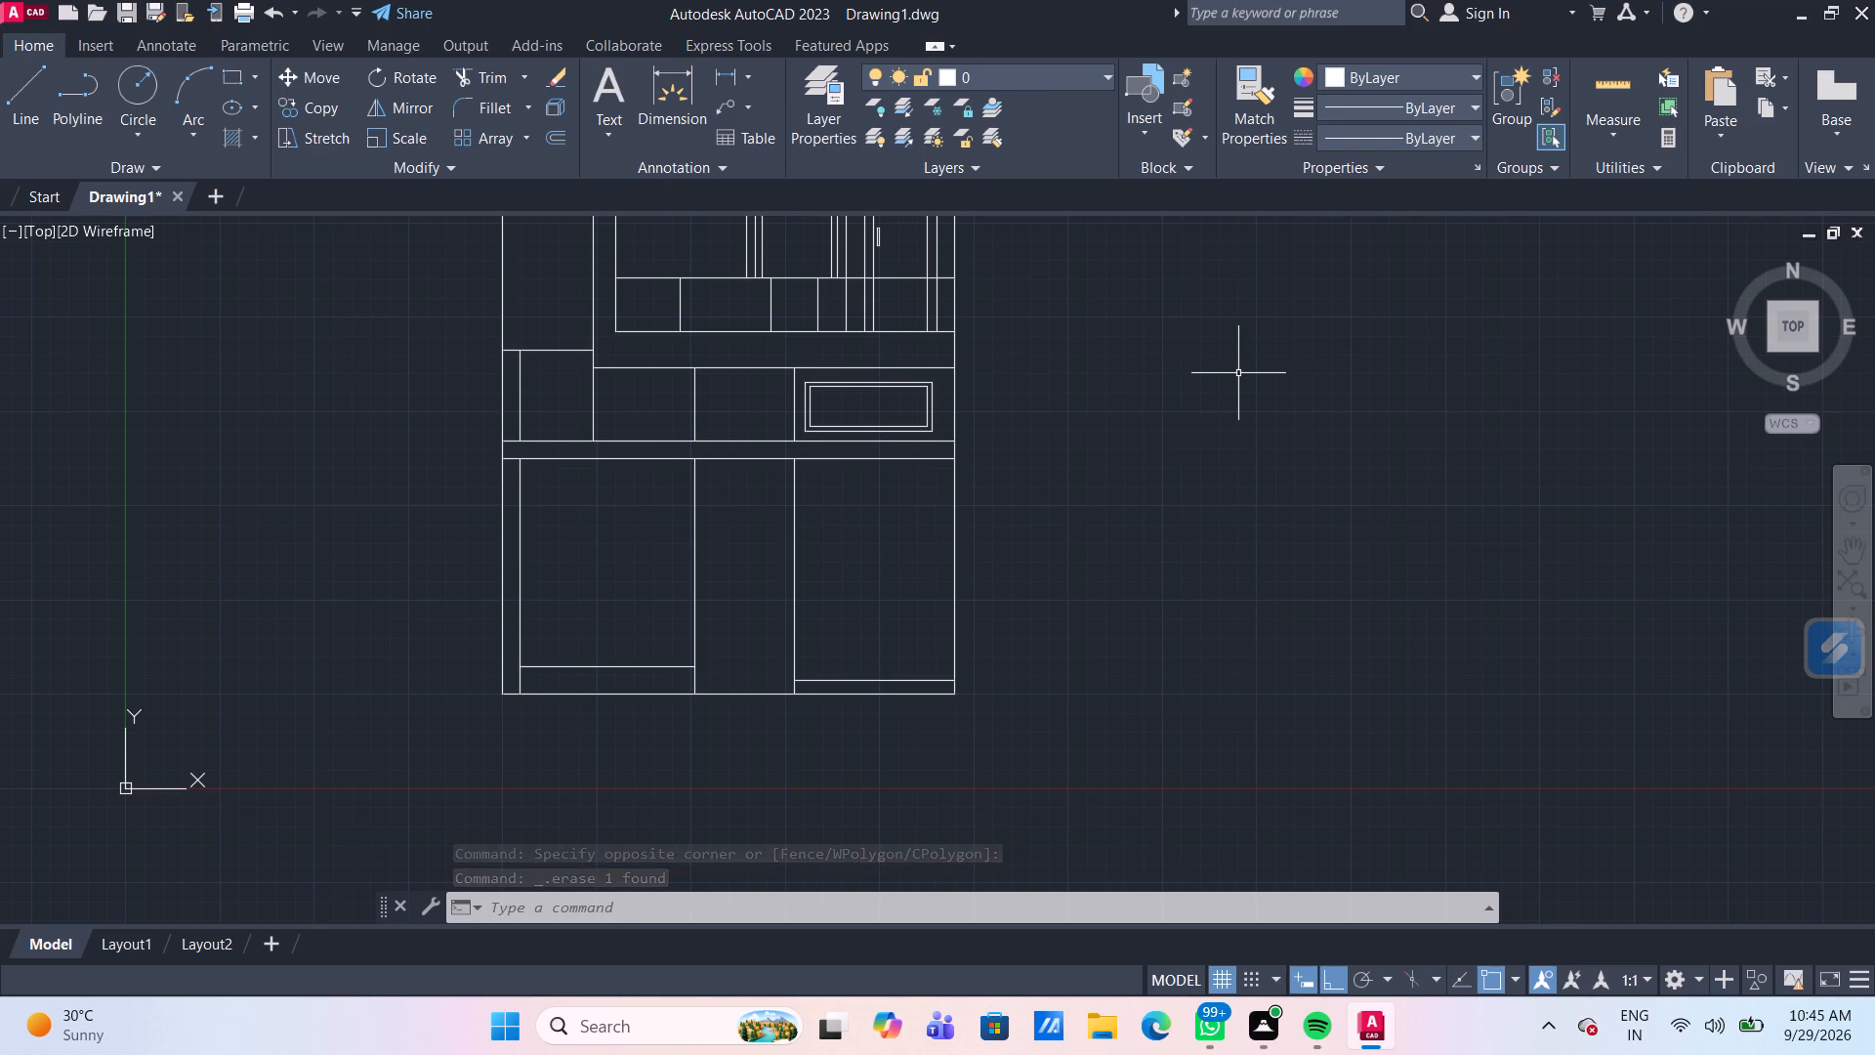
# Draw a rectangle 7'8" wide and 9' high in the empty space to the right of the plan.
pyautogui.write('REC')
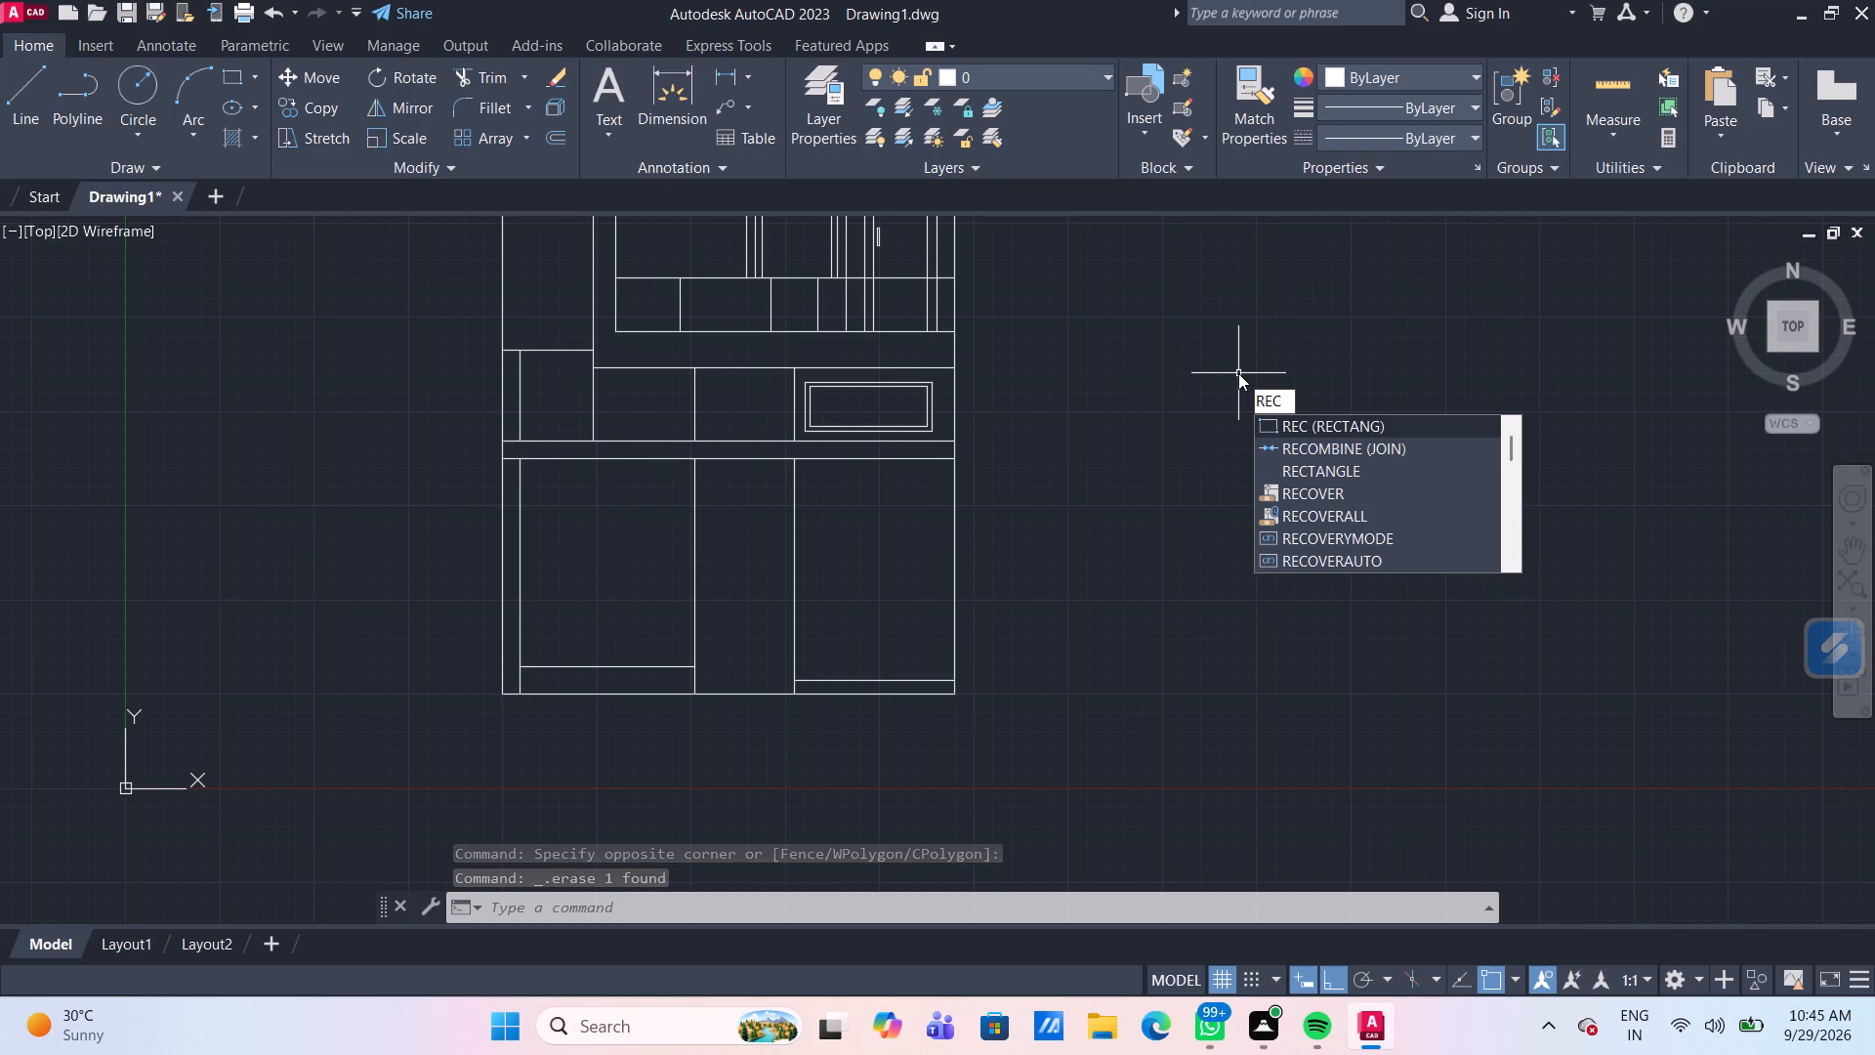
pyautogui.press('Return')
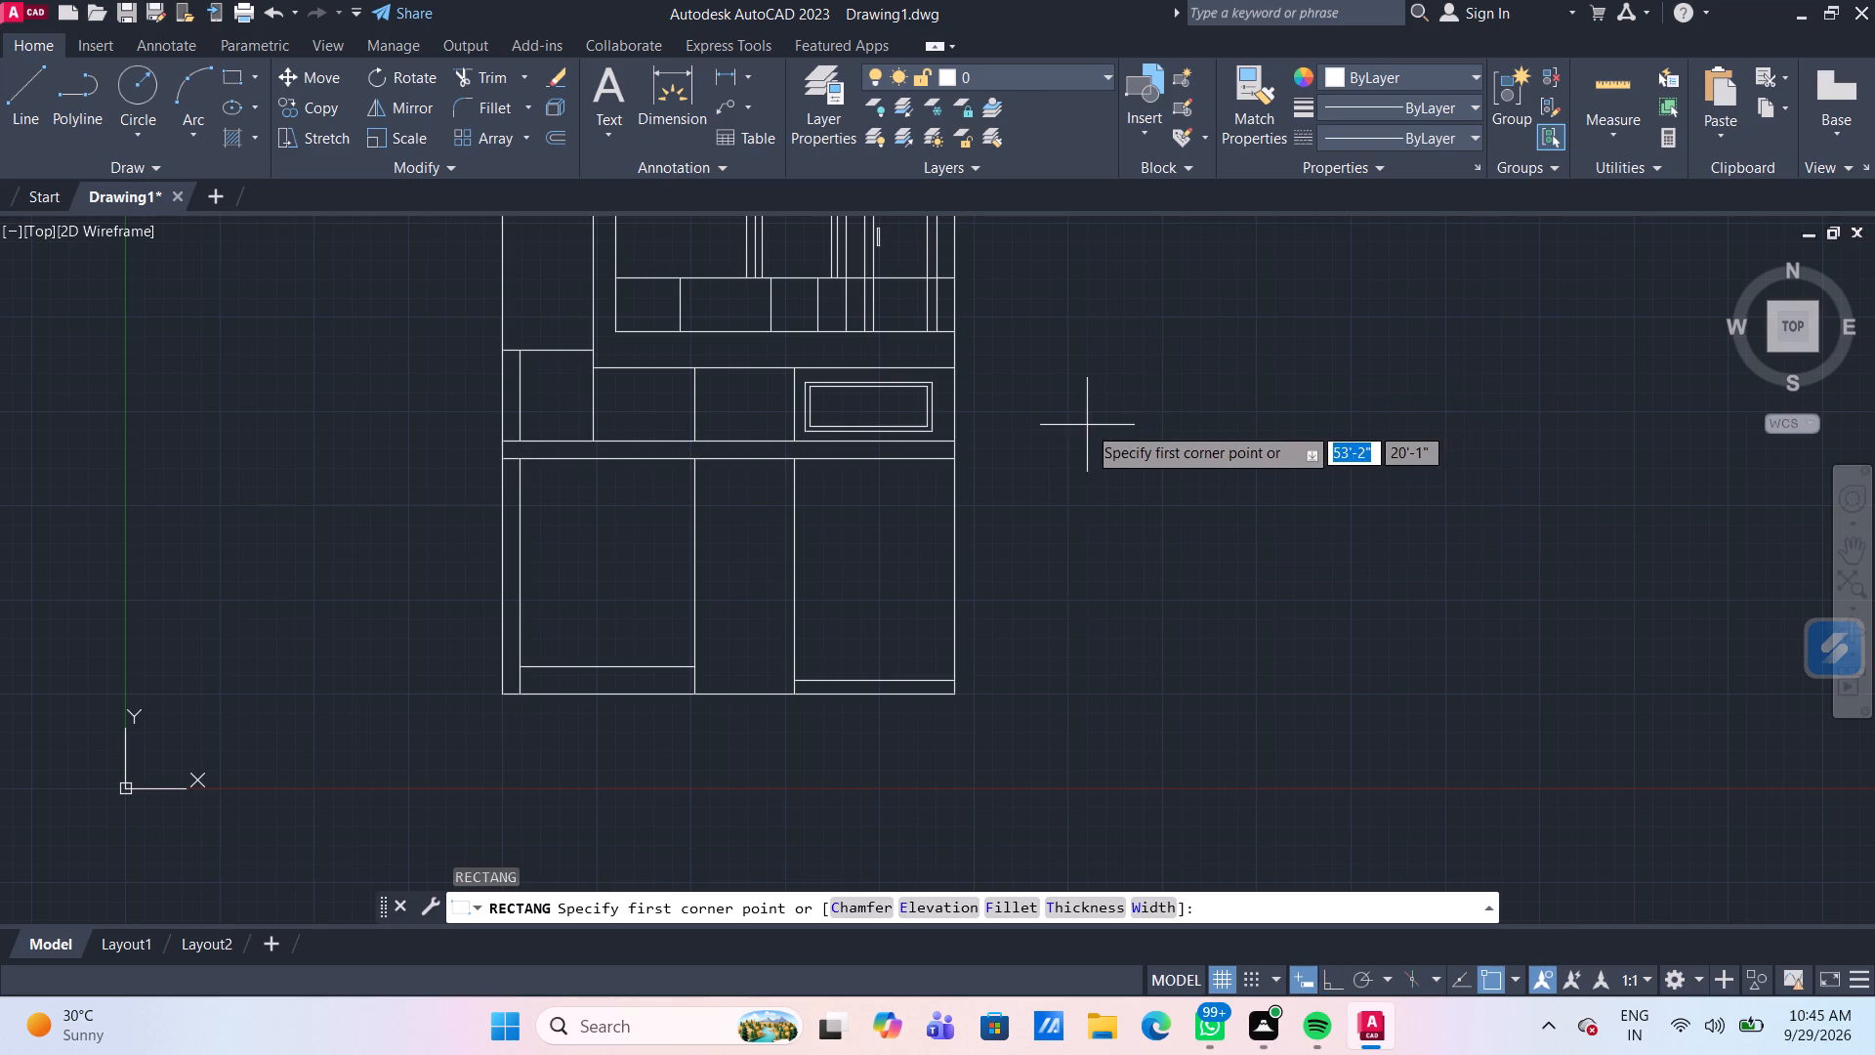
pyautogui.click(1087, 425)
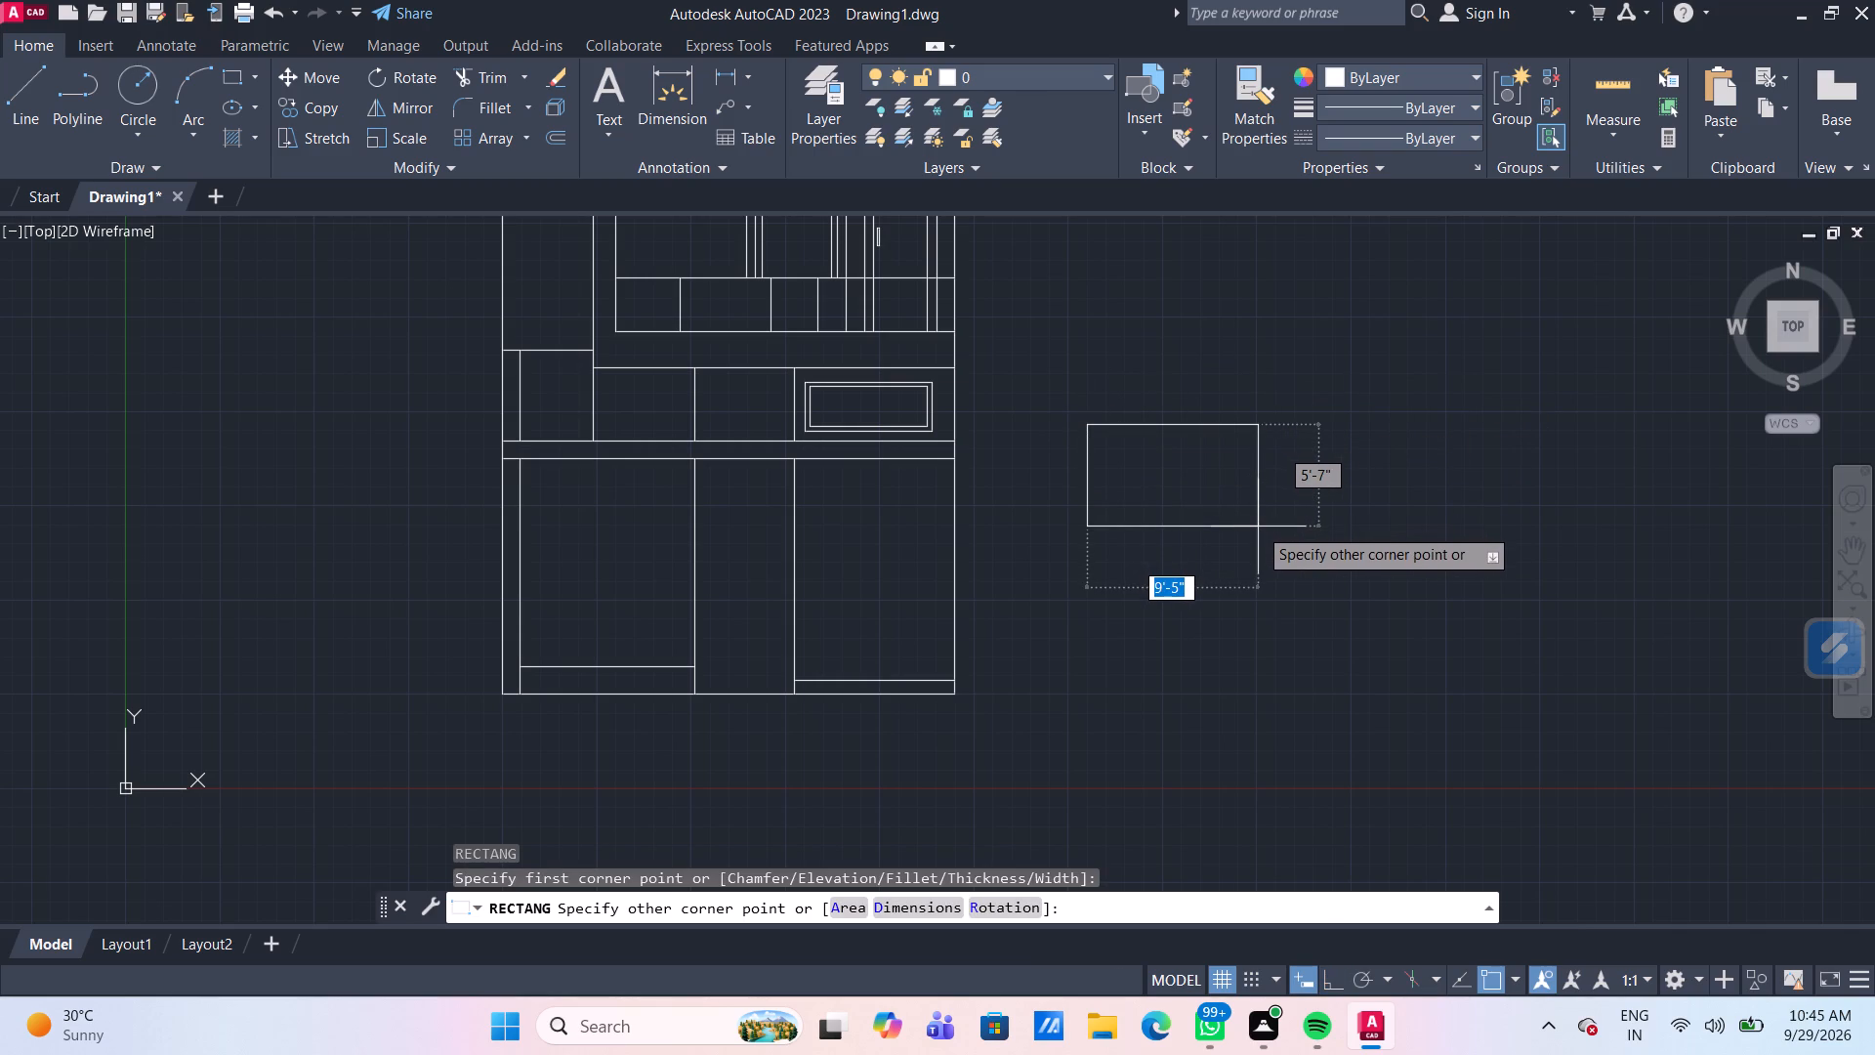
pyautogui.write('7\'8"')
pyautogui.press('Tab')
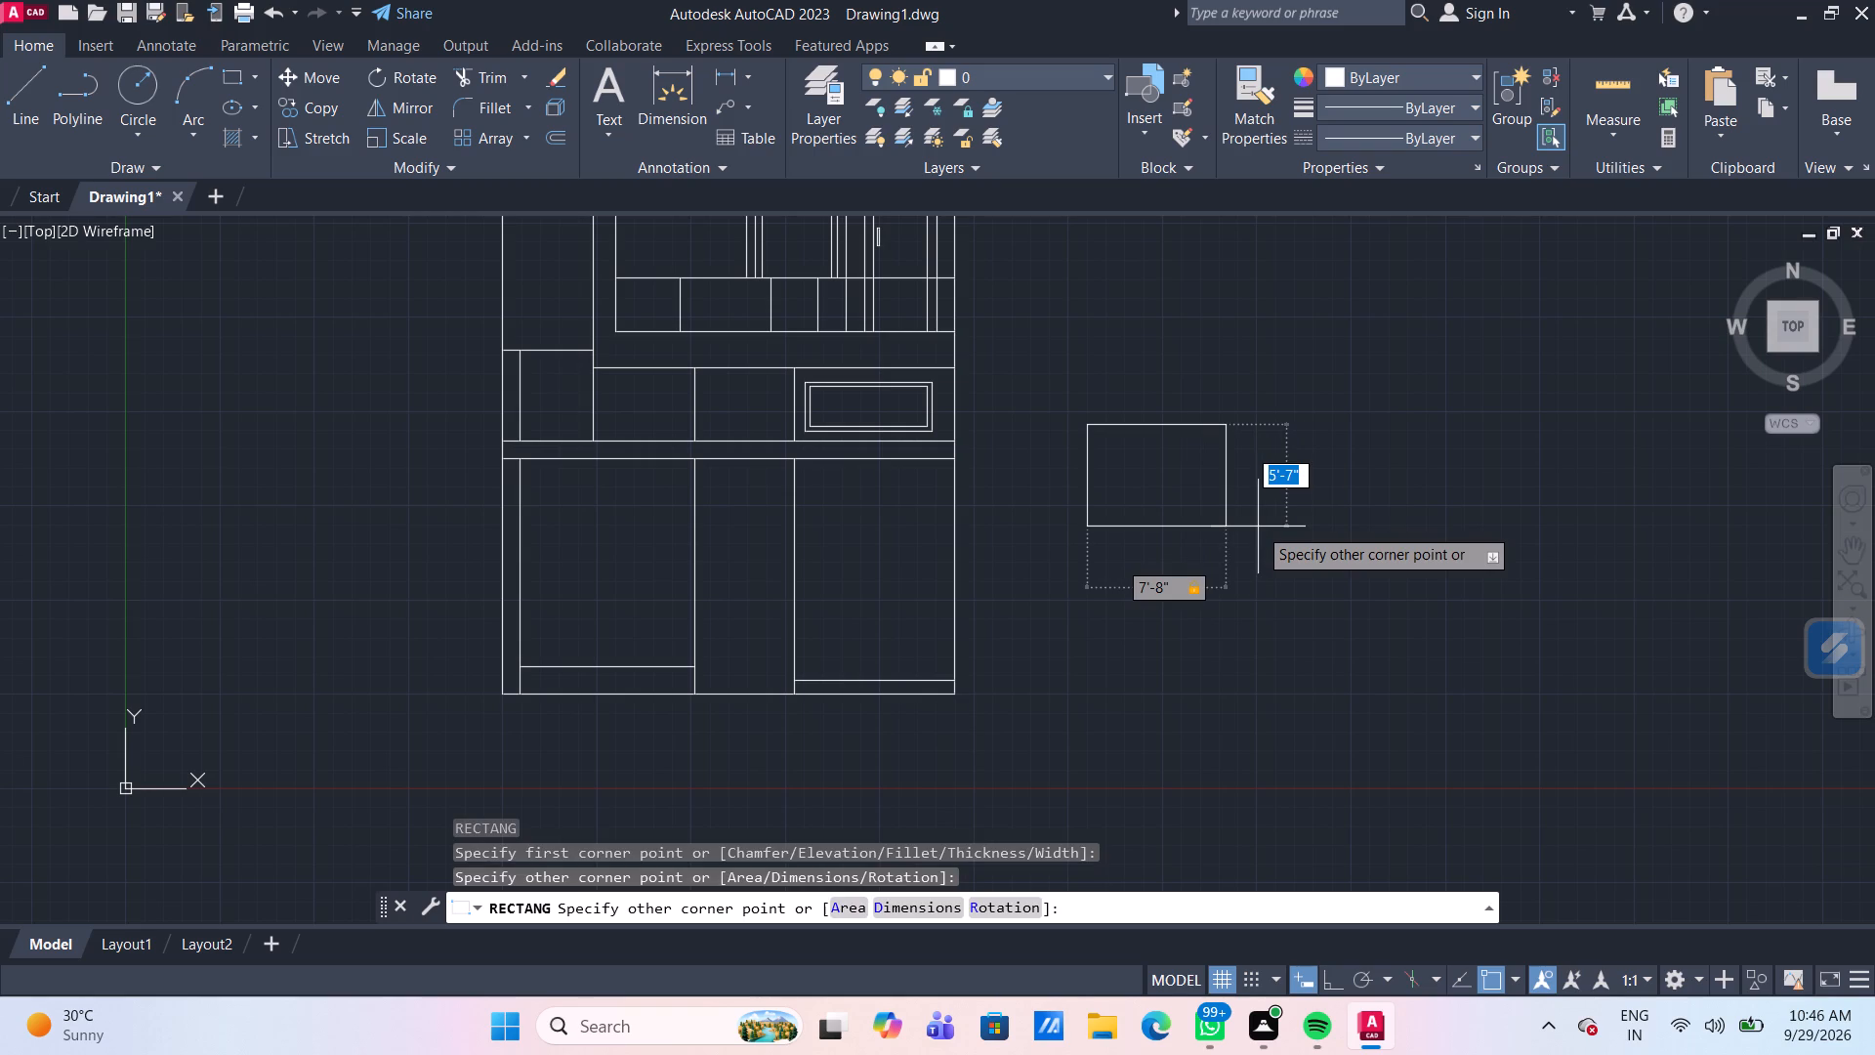
pyautogui.press('9')
pyautogui.press("'")
pyautogui.press('Return')
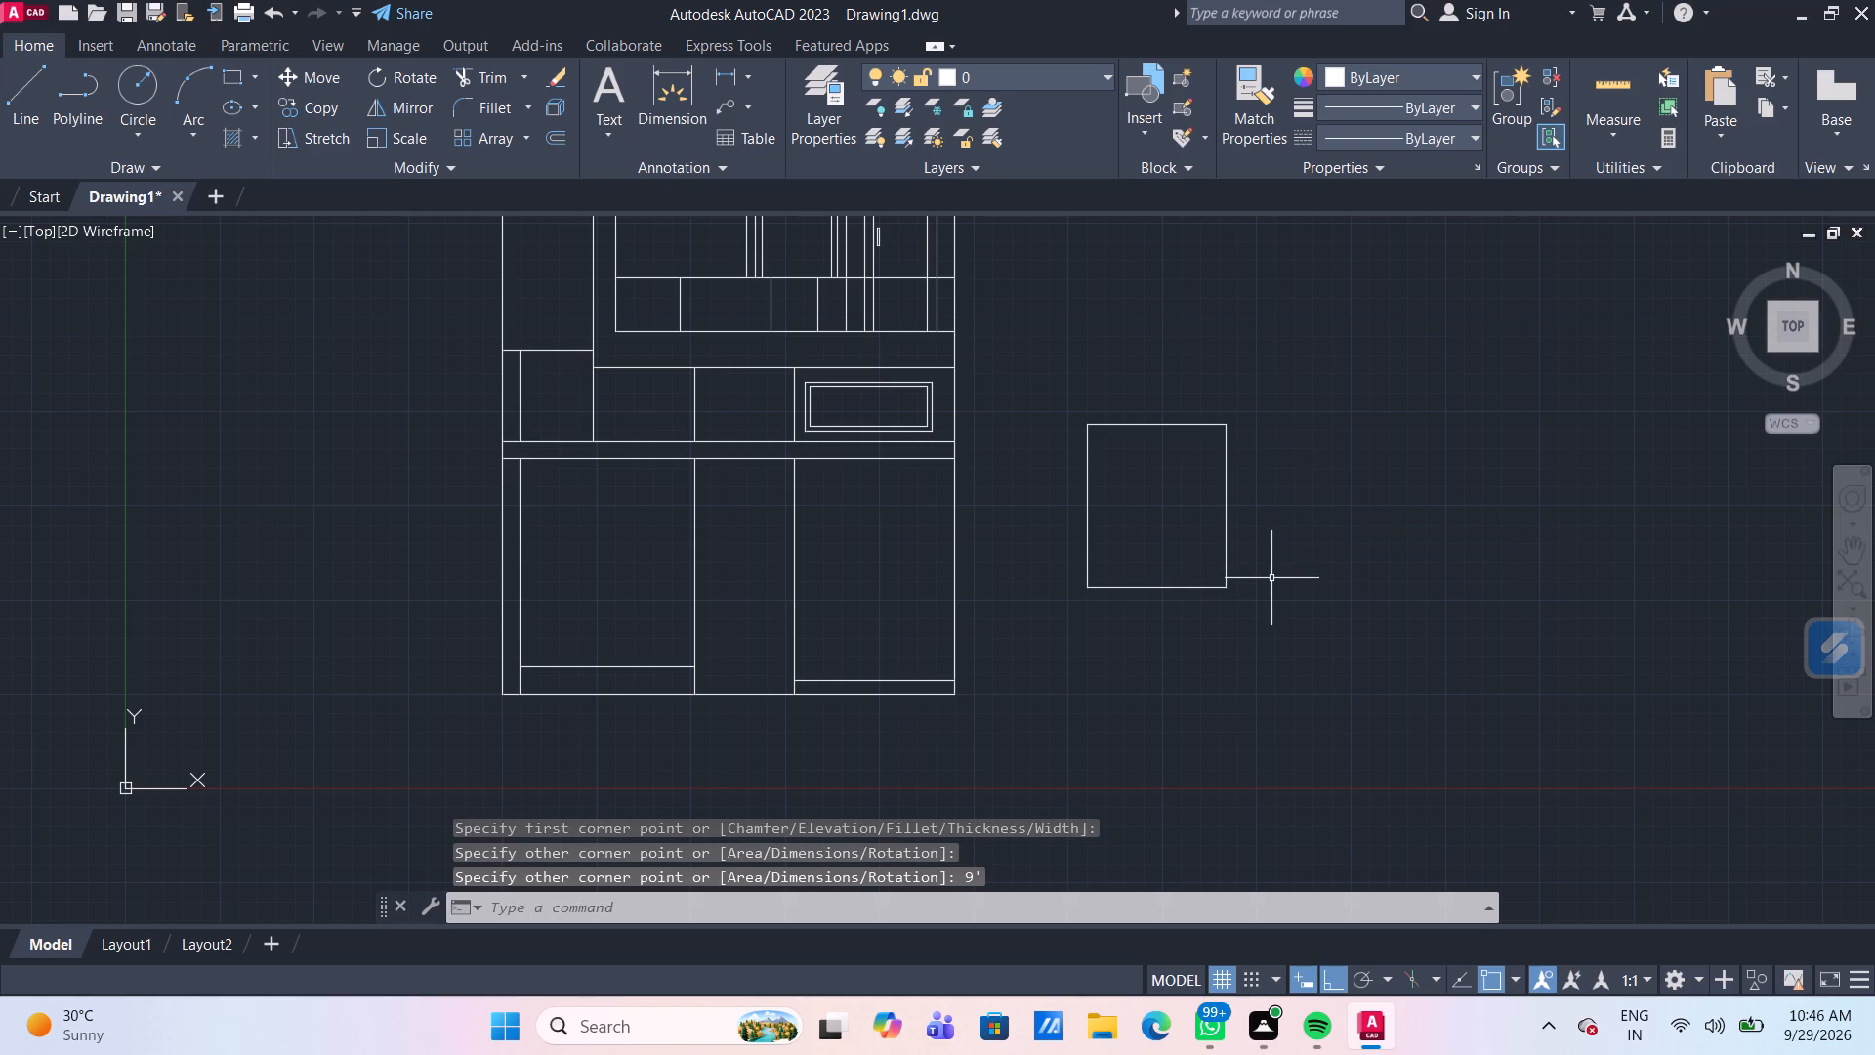
# Offset the left bay's left line 1' inward and its lower horizontal line 1'6" upward as guides.
pyautogui.scroll(1, 633, 548)
pyautogui.moveTo(637, 548); pyautogui.dragTo(639, 548, button='middle')
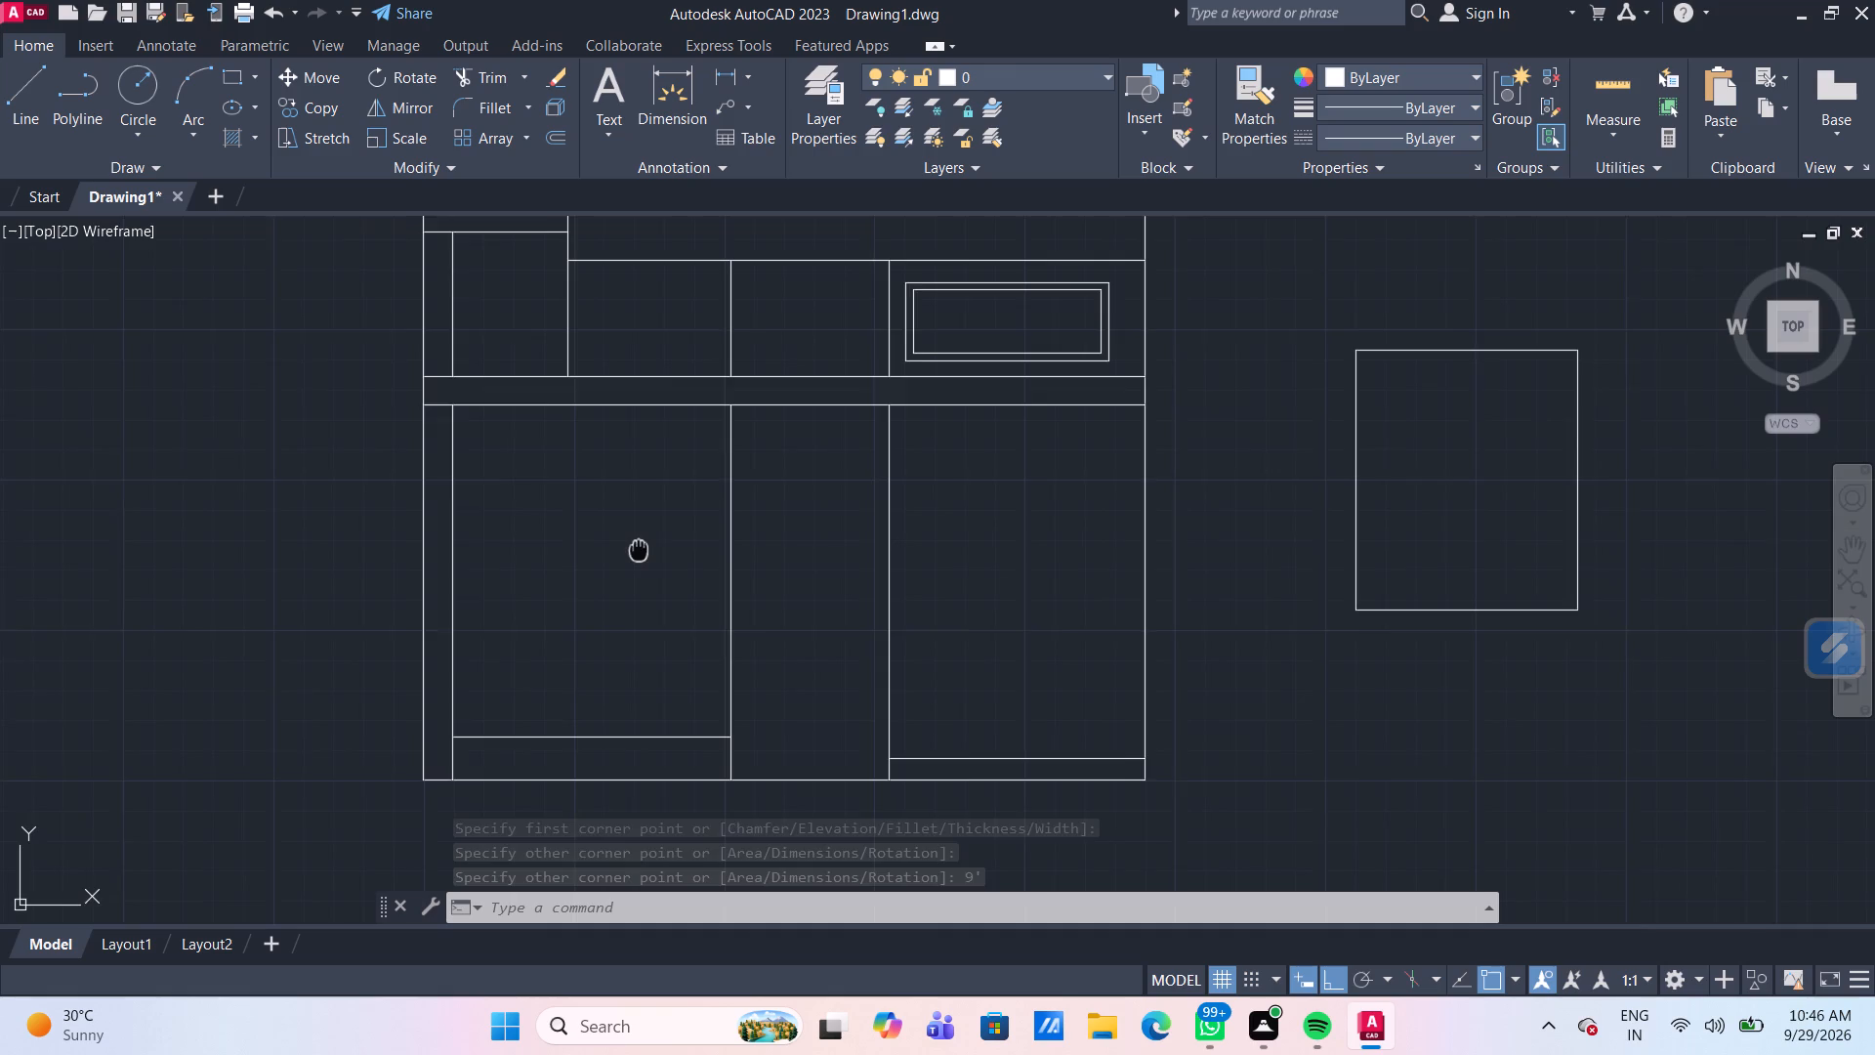
pyautogui.moveTo(639, 548); pyautogui.dragTo(660, 536, button='middle')
pyautogui.press('o')
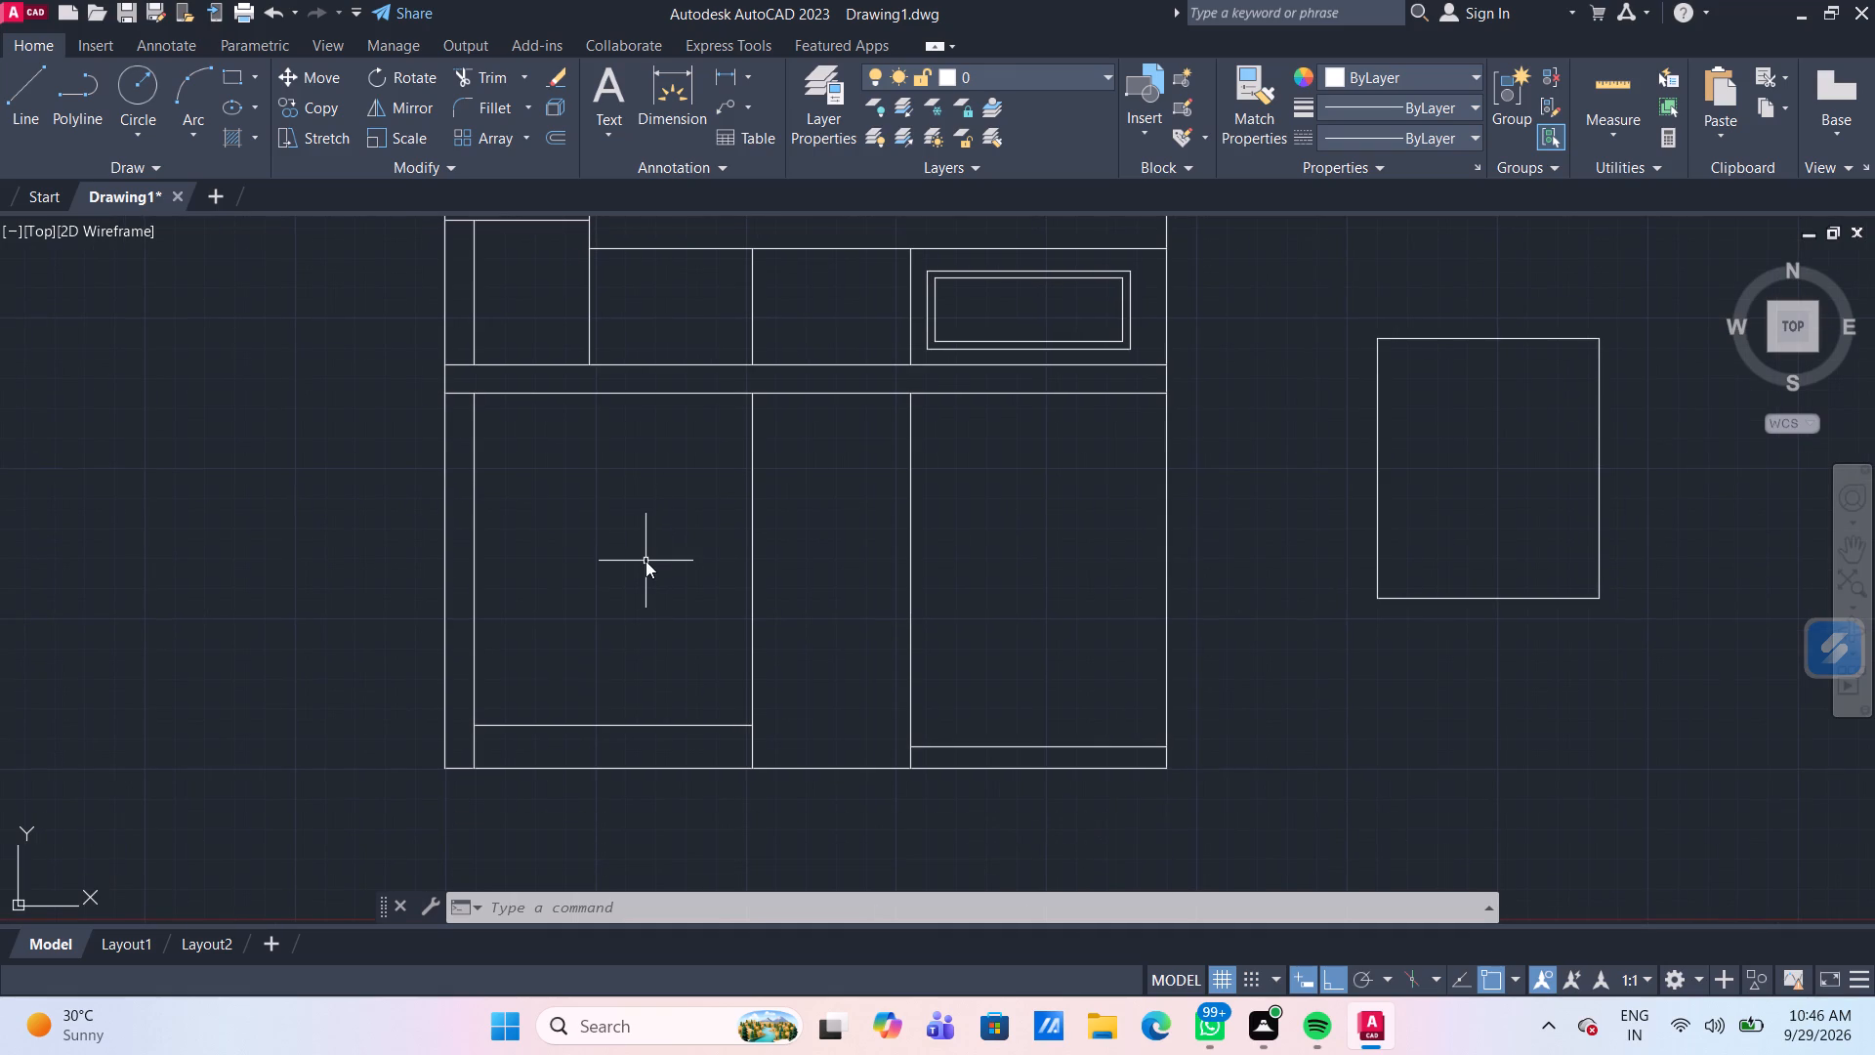
pyautogui.press('Return')
pyautogui.press('Return')
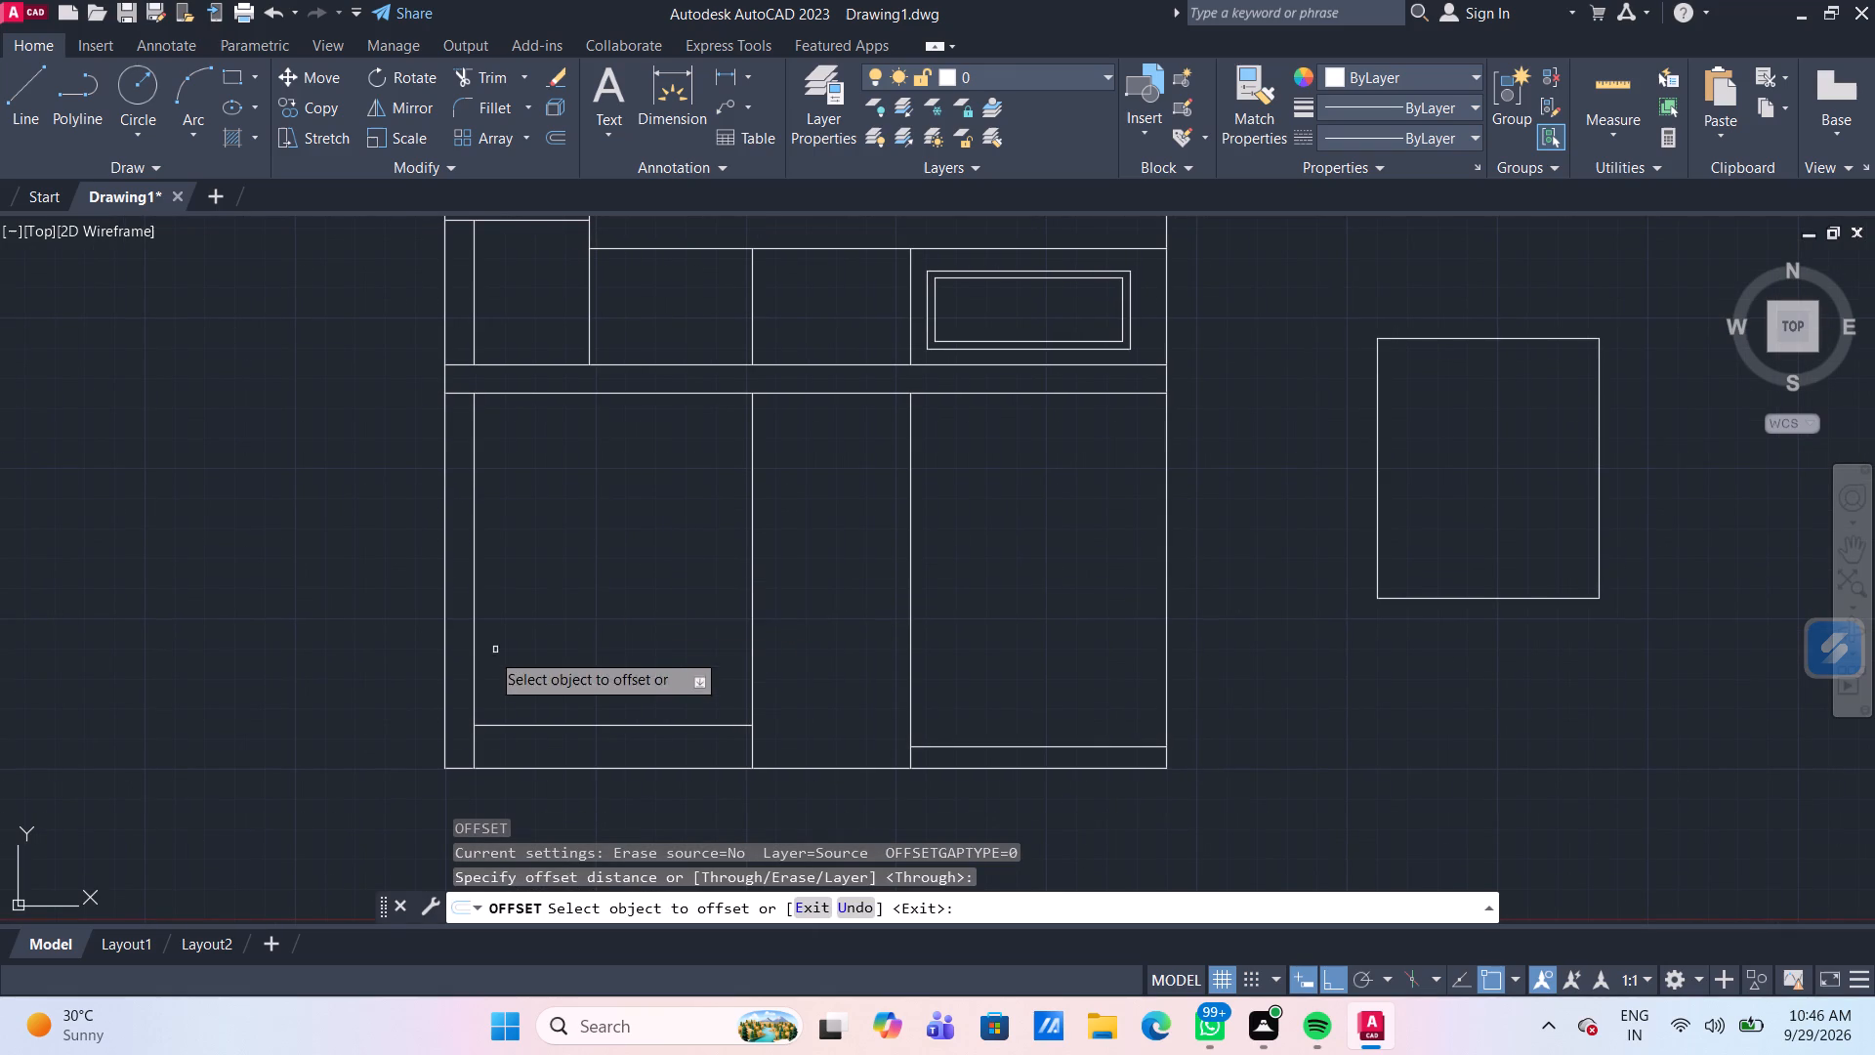
pyautogui.click(472, 654)
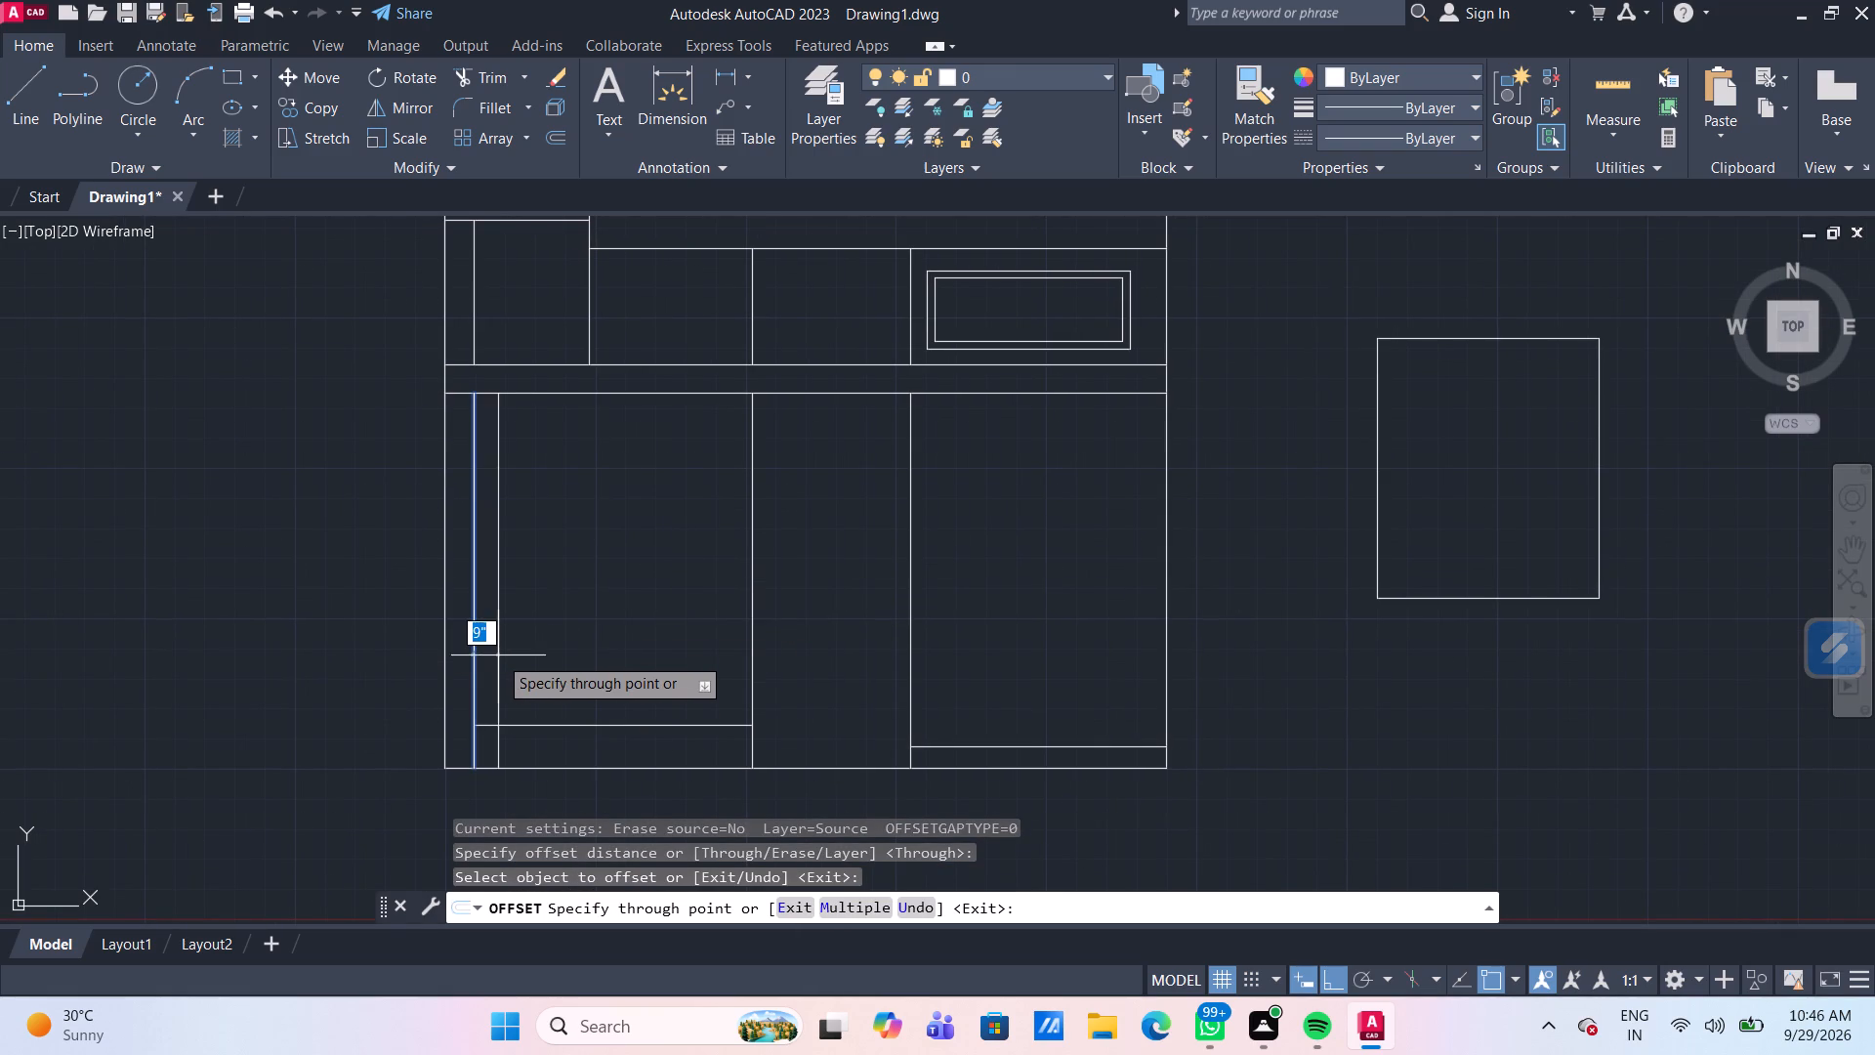
pyautogui.write("1'")
pyautogui.press('Return')
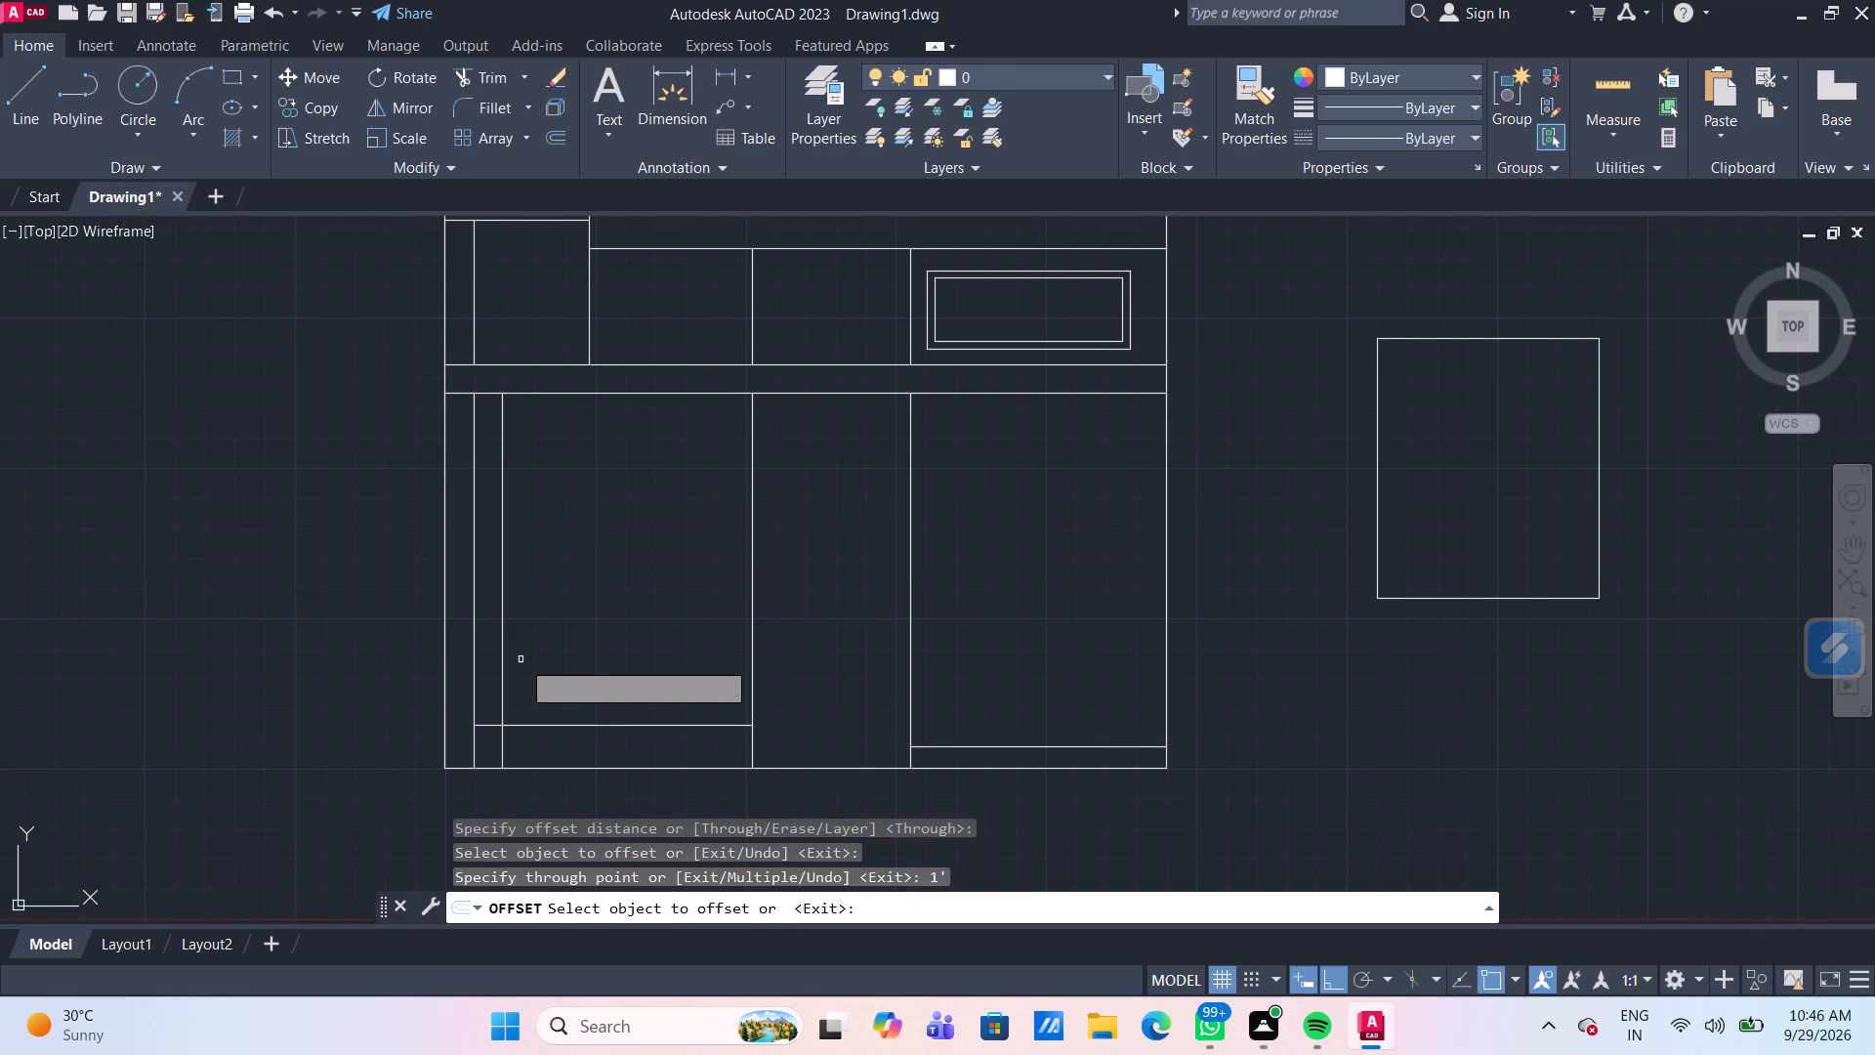
pyautogui.click(621, 724)
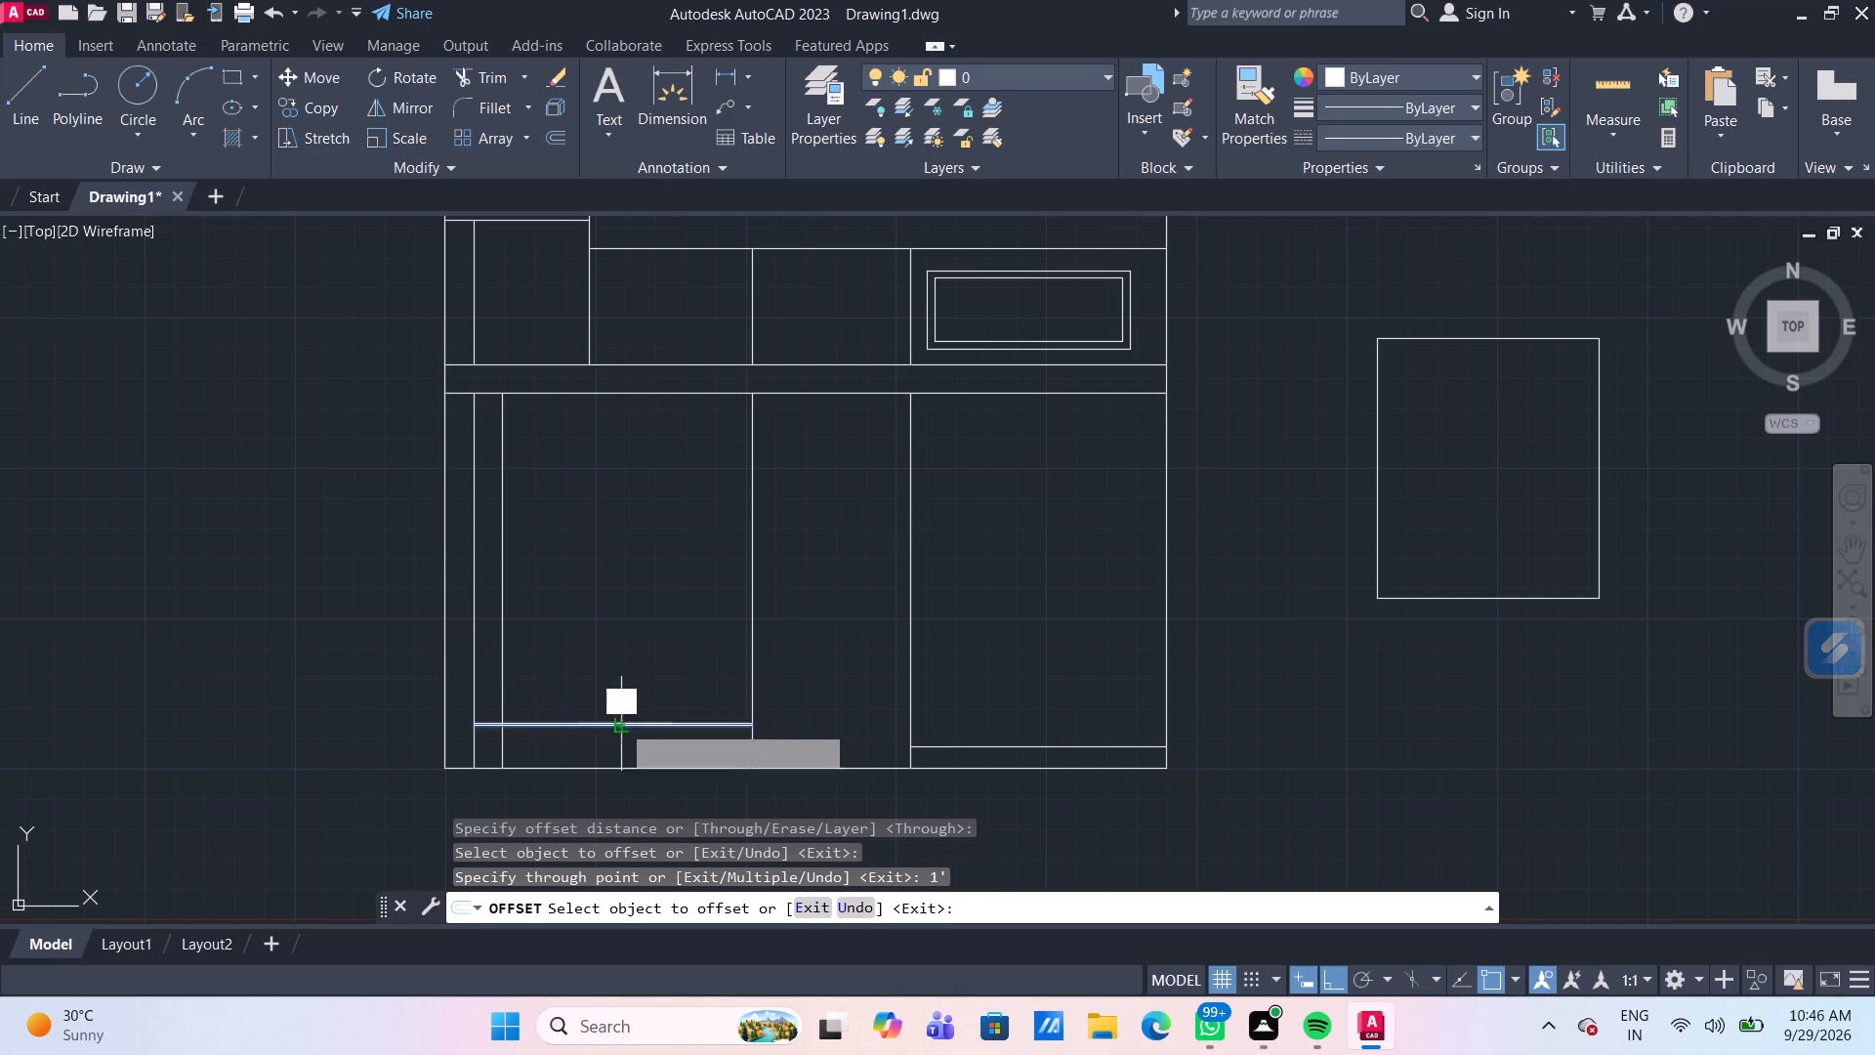
pyautogui.write('1\'6"')
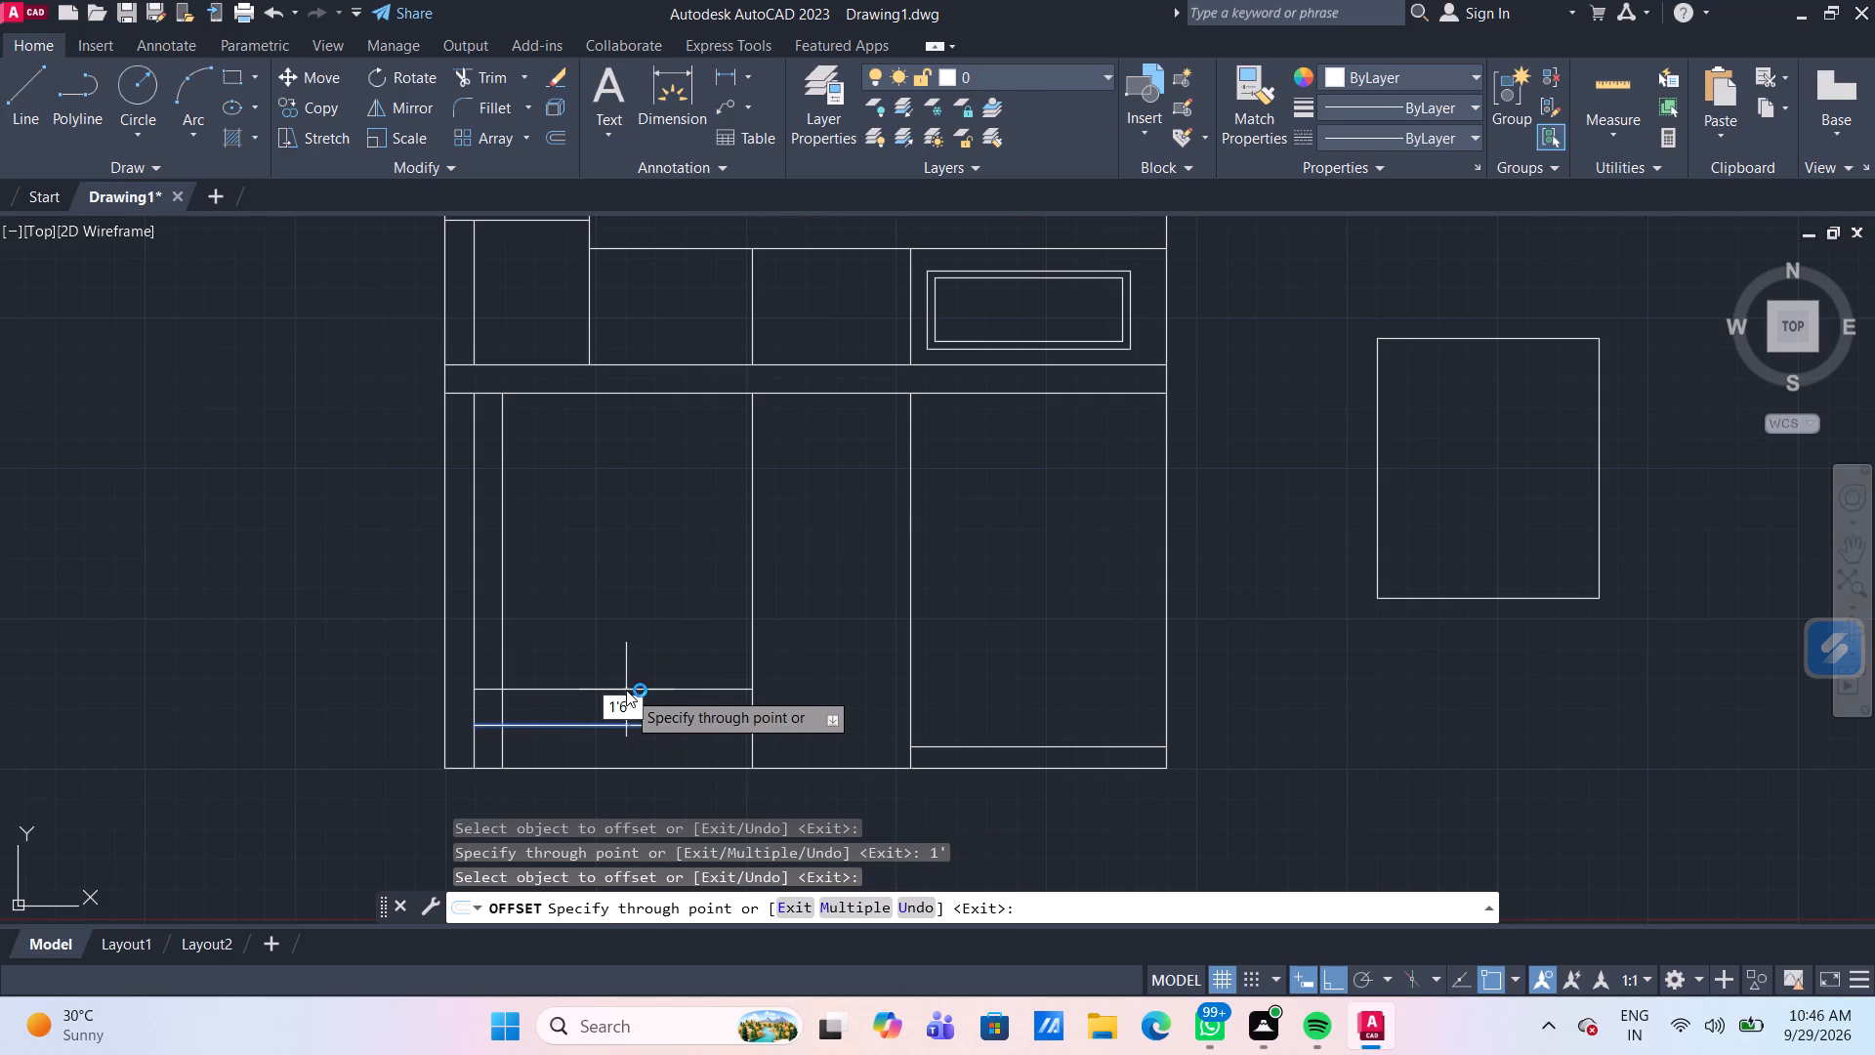
pyautogui.press('Return')
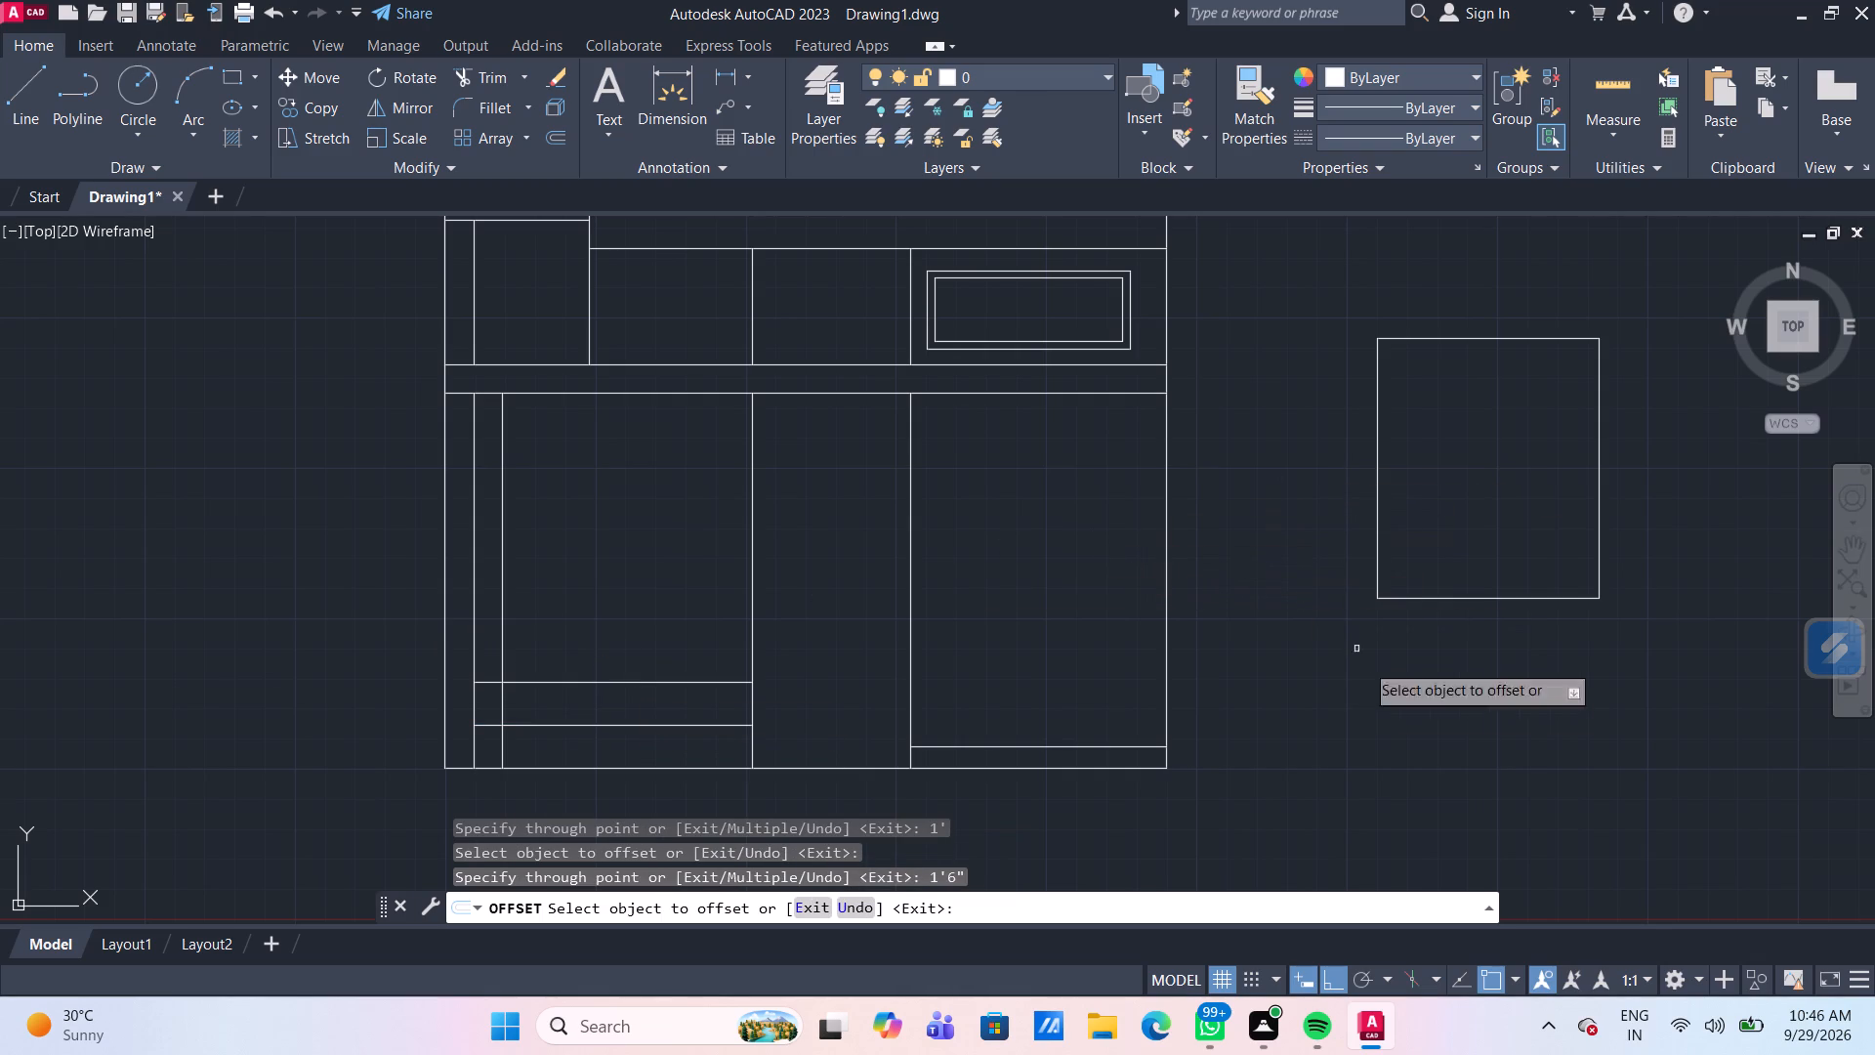
pyautogui.press('Escape')
# Move the 7'8" by 9' rectangle by its lower-left corner onto the intersection of the two offset guides in the left bay.
pyautogui.moveTo(1473, 663); pyautogui.dragTo(1455, 654)
pyautogui.click(1364, 552)
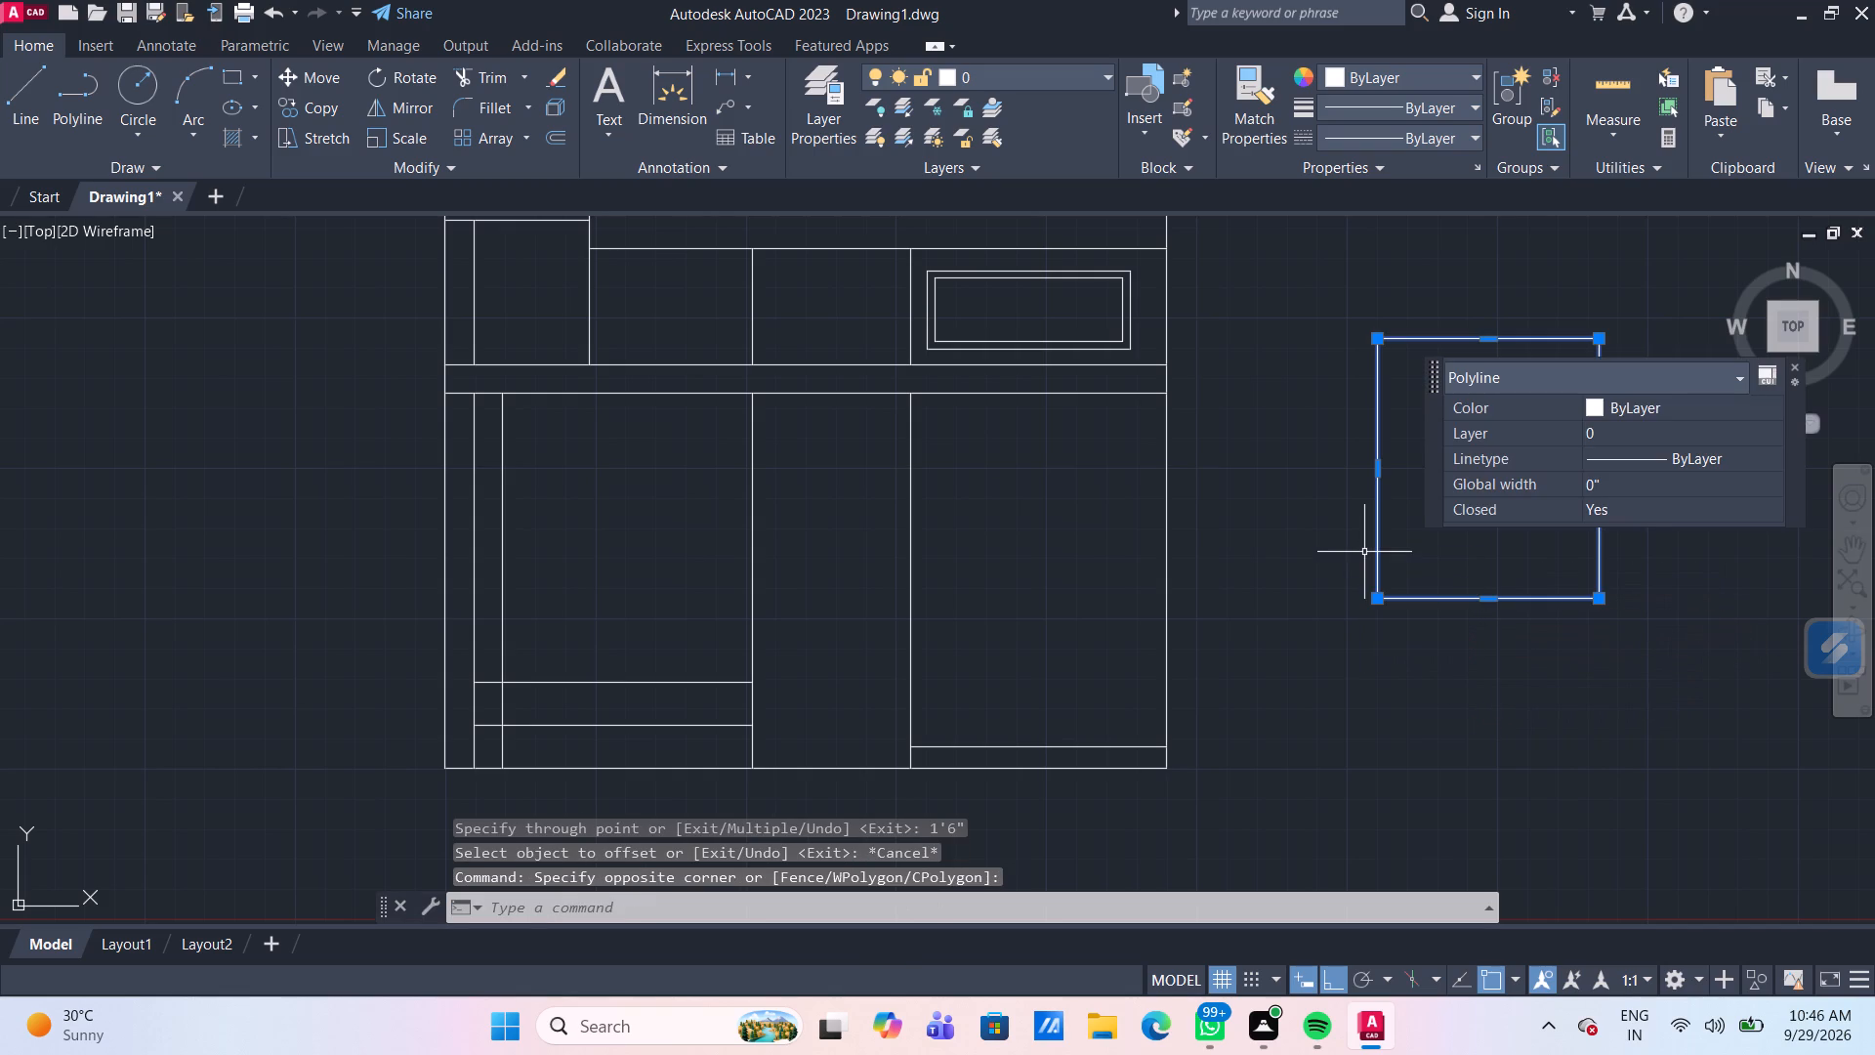
pyautogui.press('m')
pyautogui.press('Return')
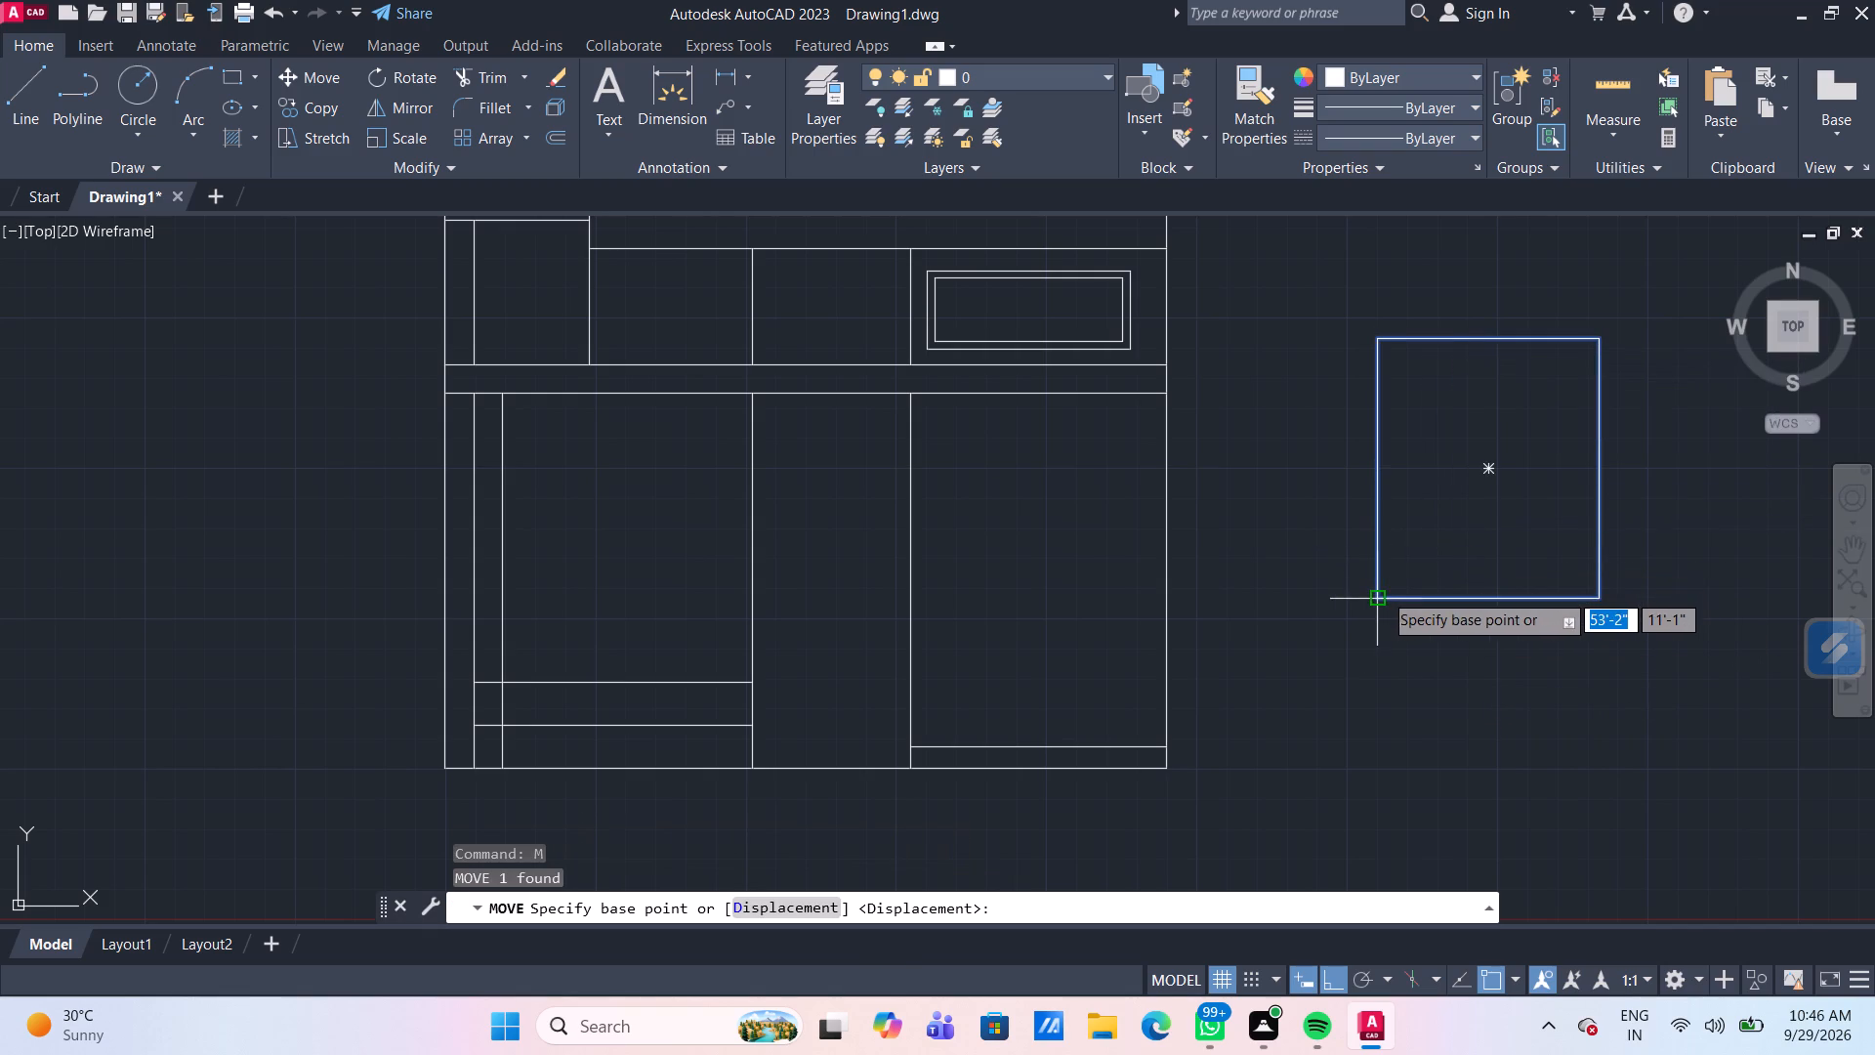
pyautogui.click(1381, 592)
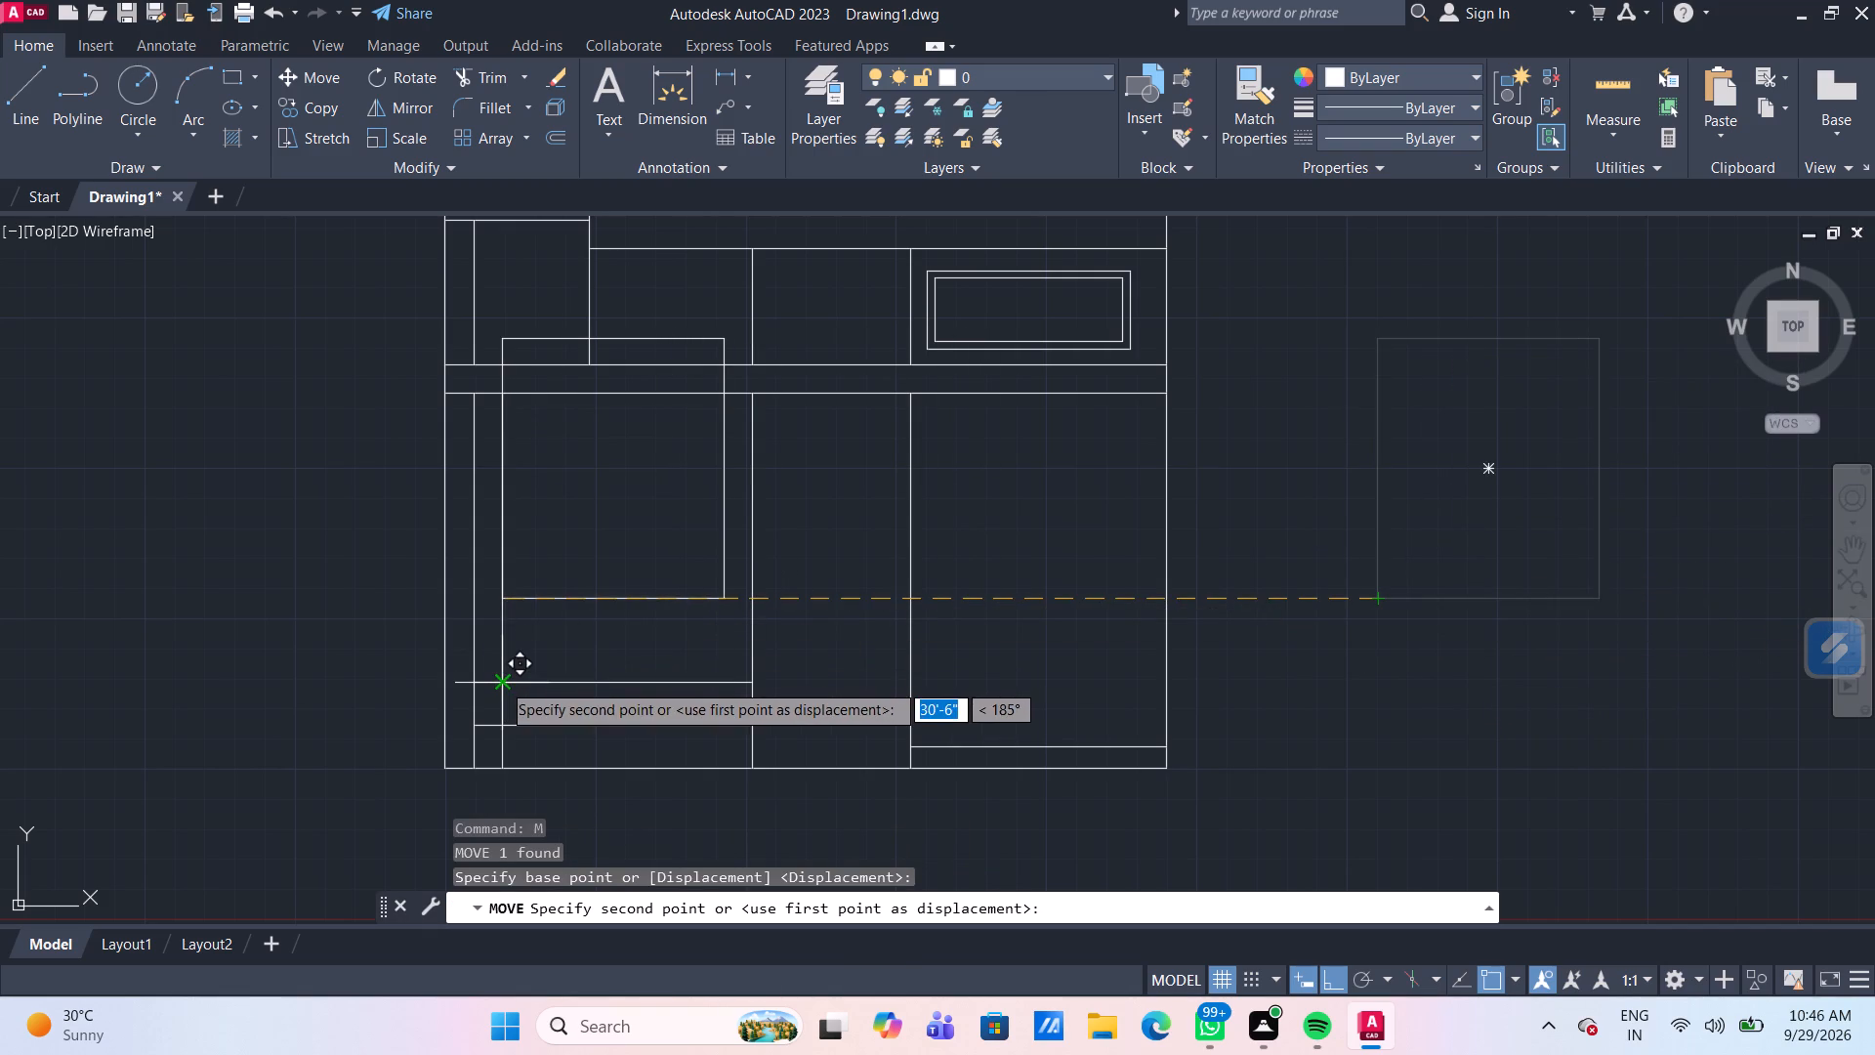
pyautogui.click(501, 682)
pyautogui.press('Escape')
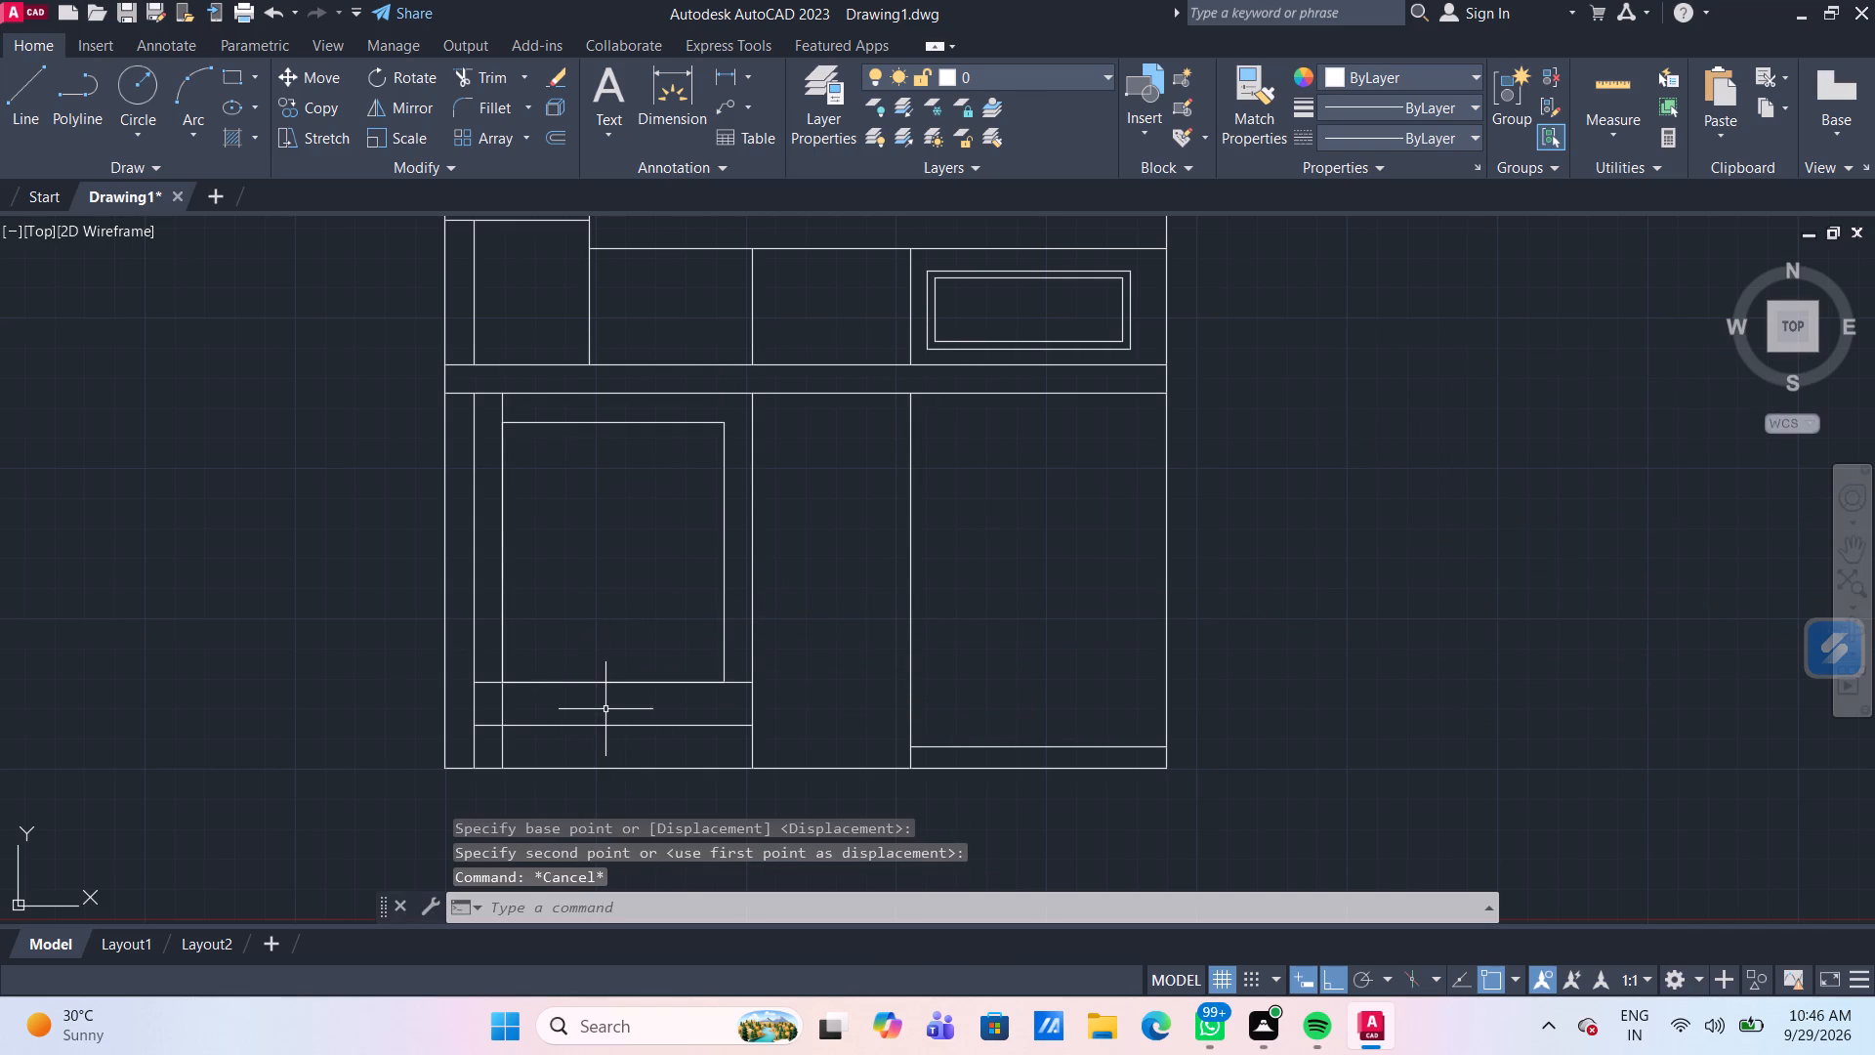
# Erase the vertical and horizontal guide lines along the placed rectangle in the left bay.
pyautogui.scroll(2, 502, 685)
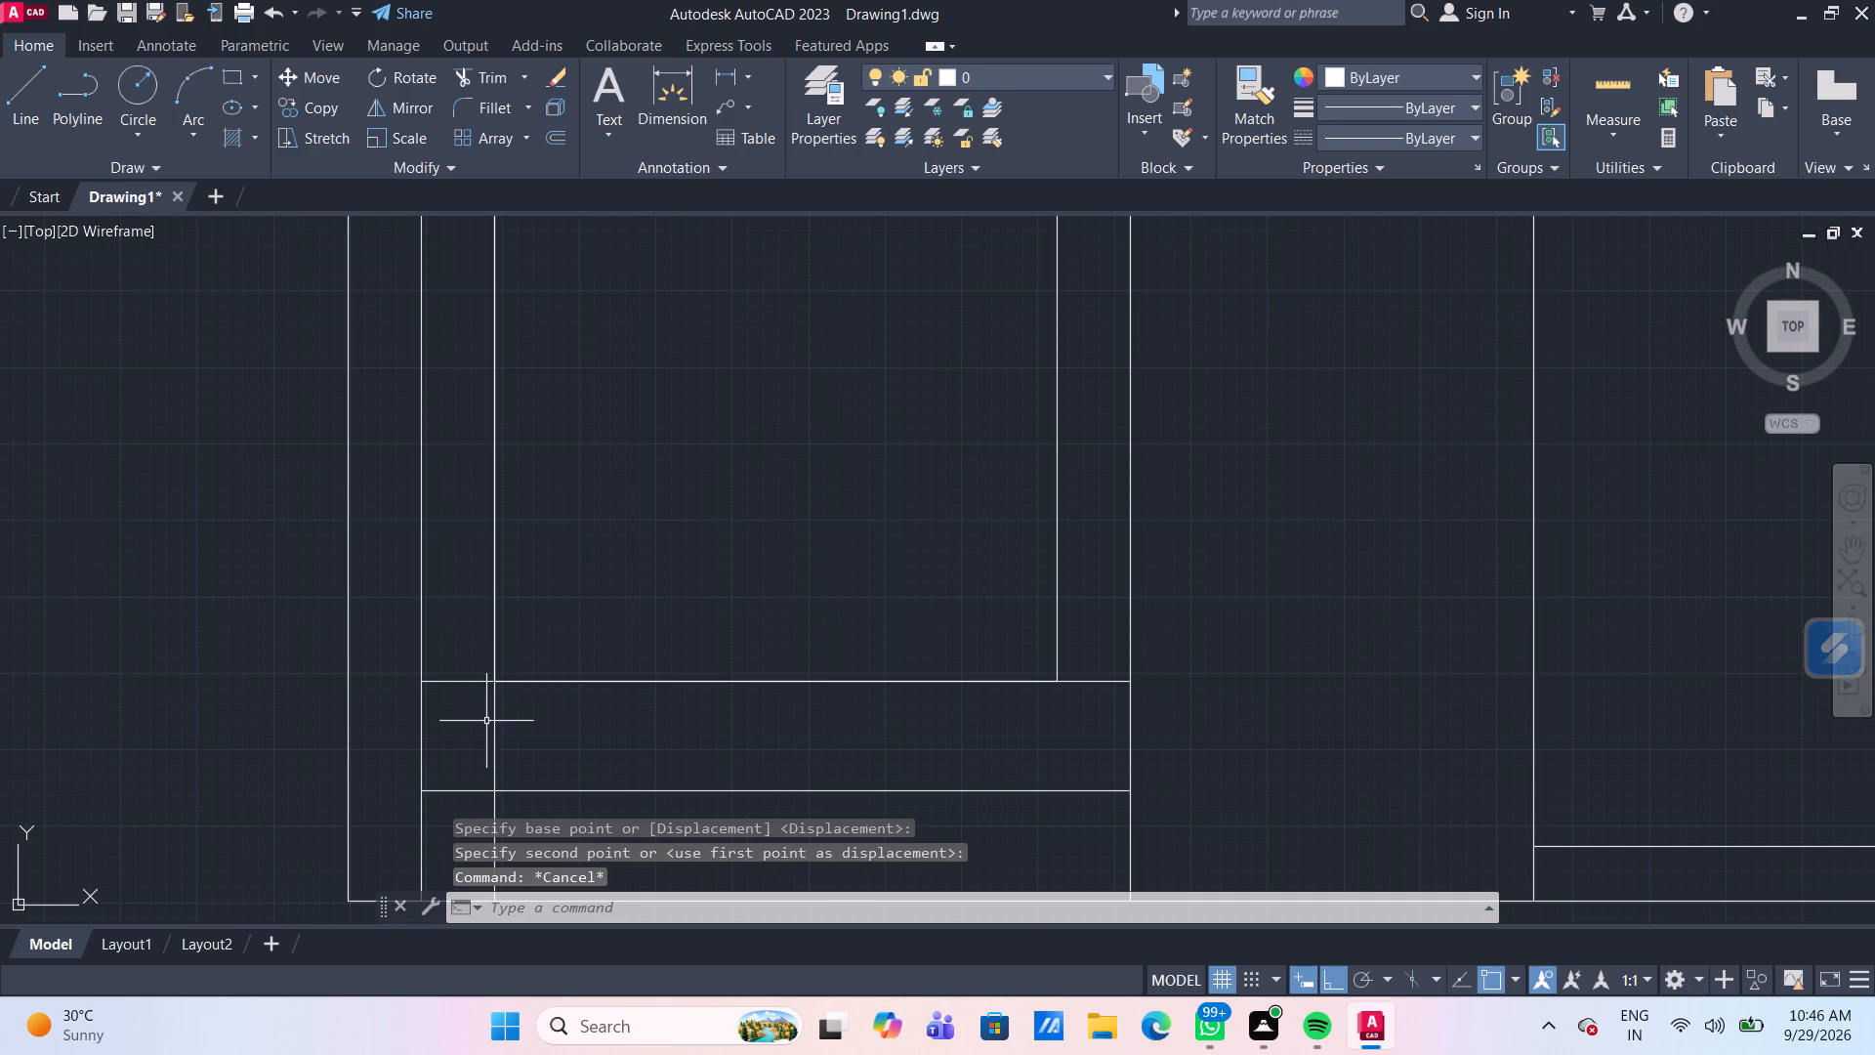
pyautogui.click(494, 730)
pyautogui.click(468, 683)
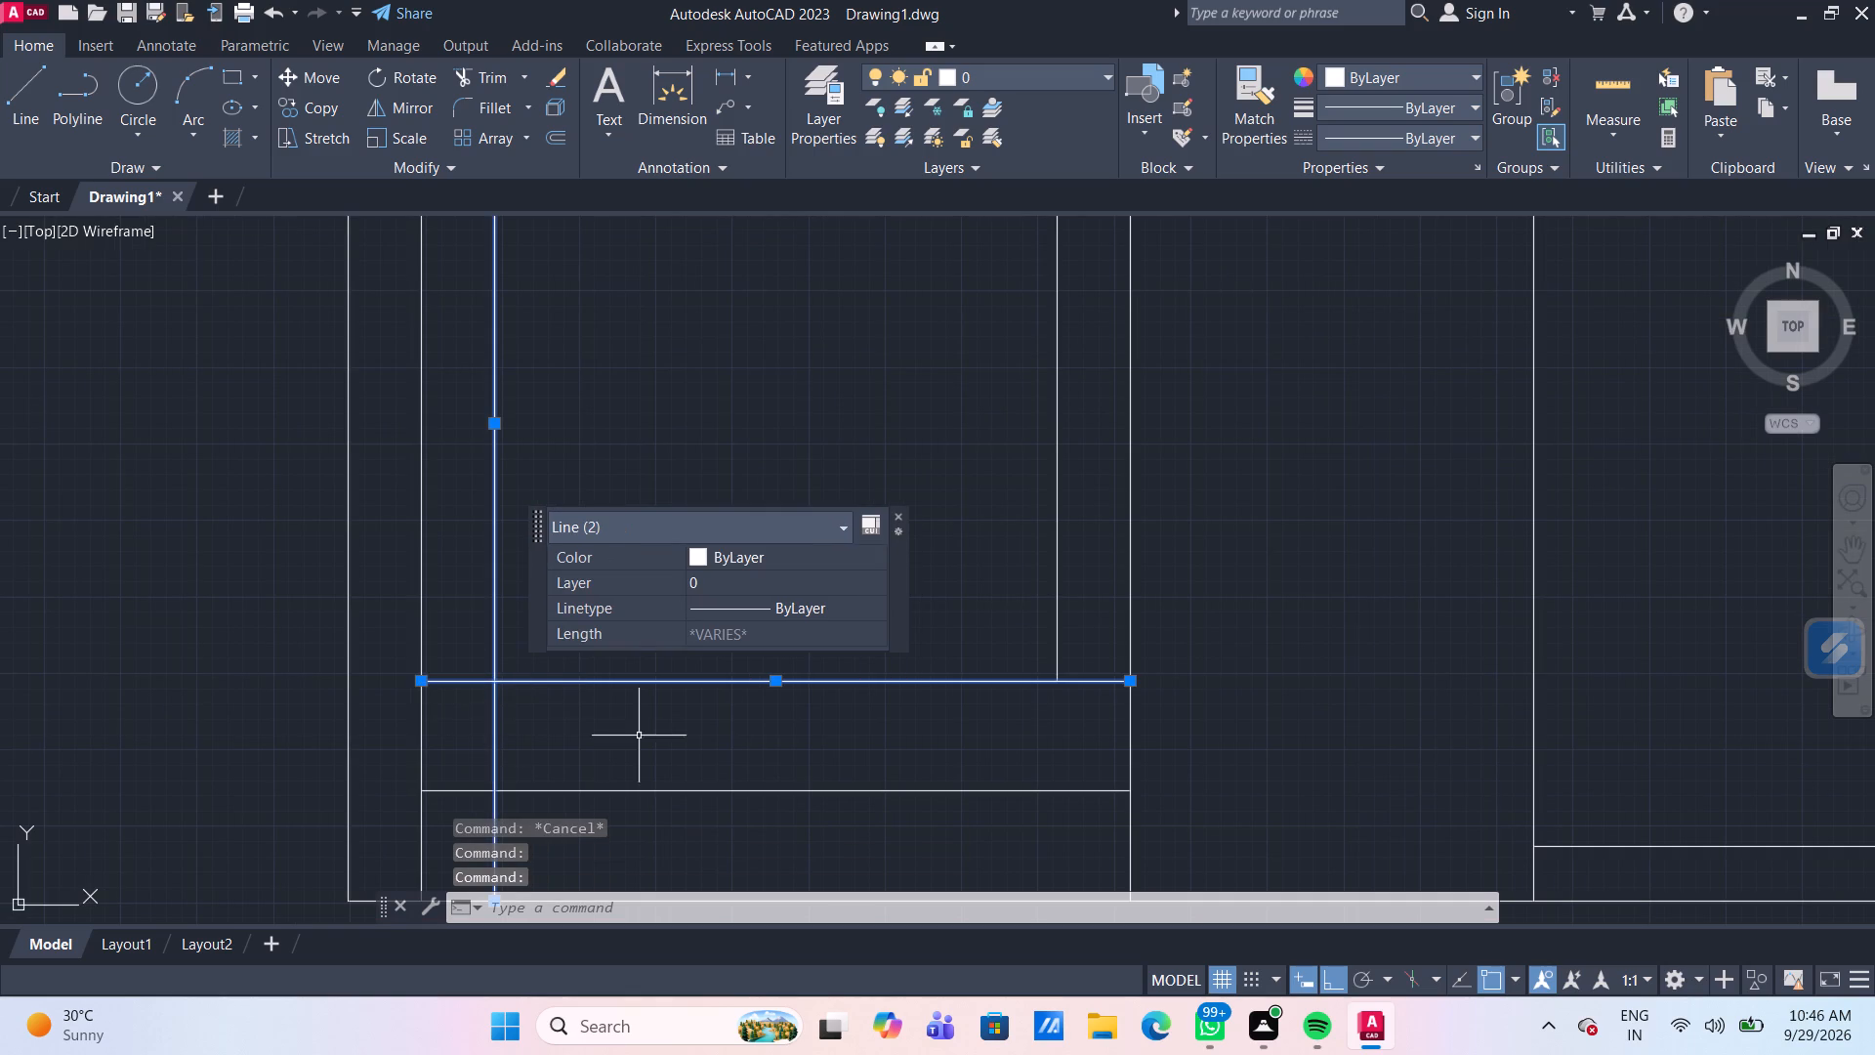
pyautogui.press('Delete')
pyautogui.scroll(-2, 670, 738)
pyautogui.scroll(-2, 988, 668)
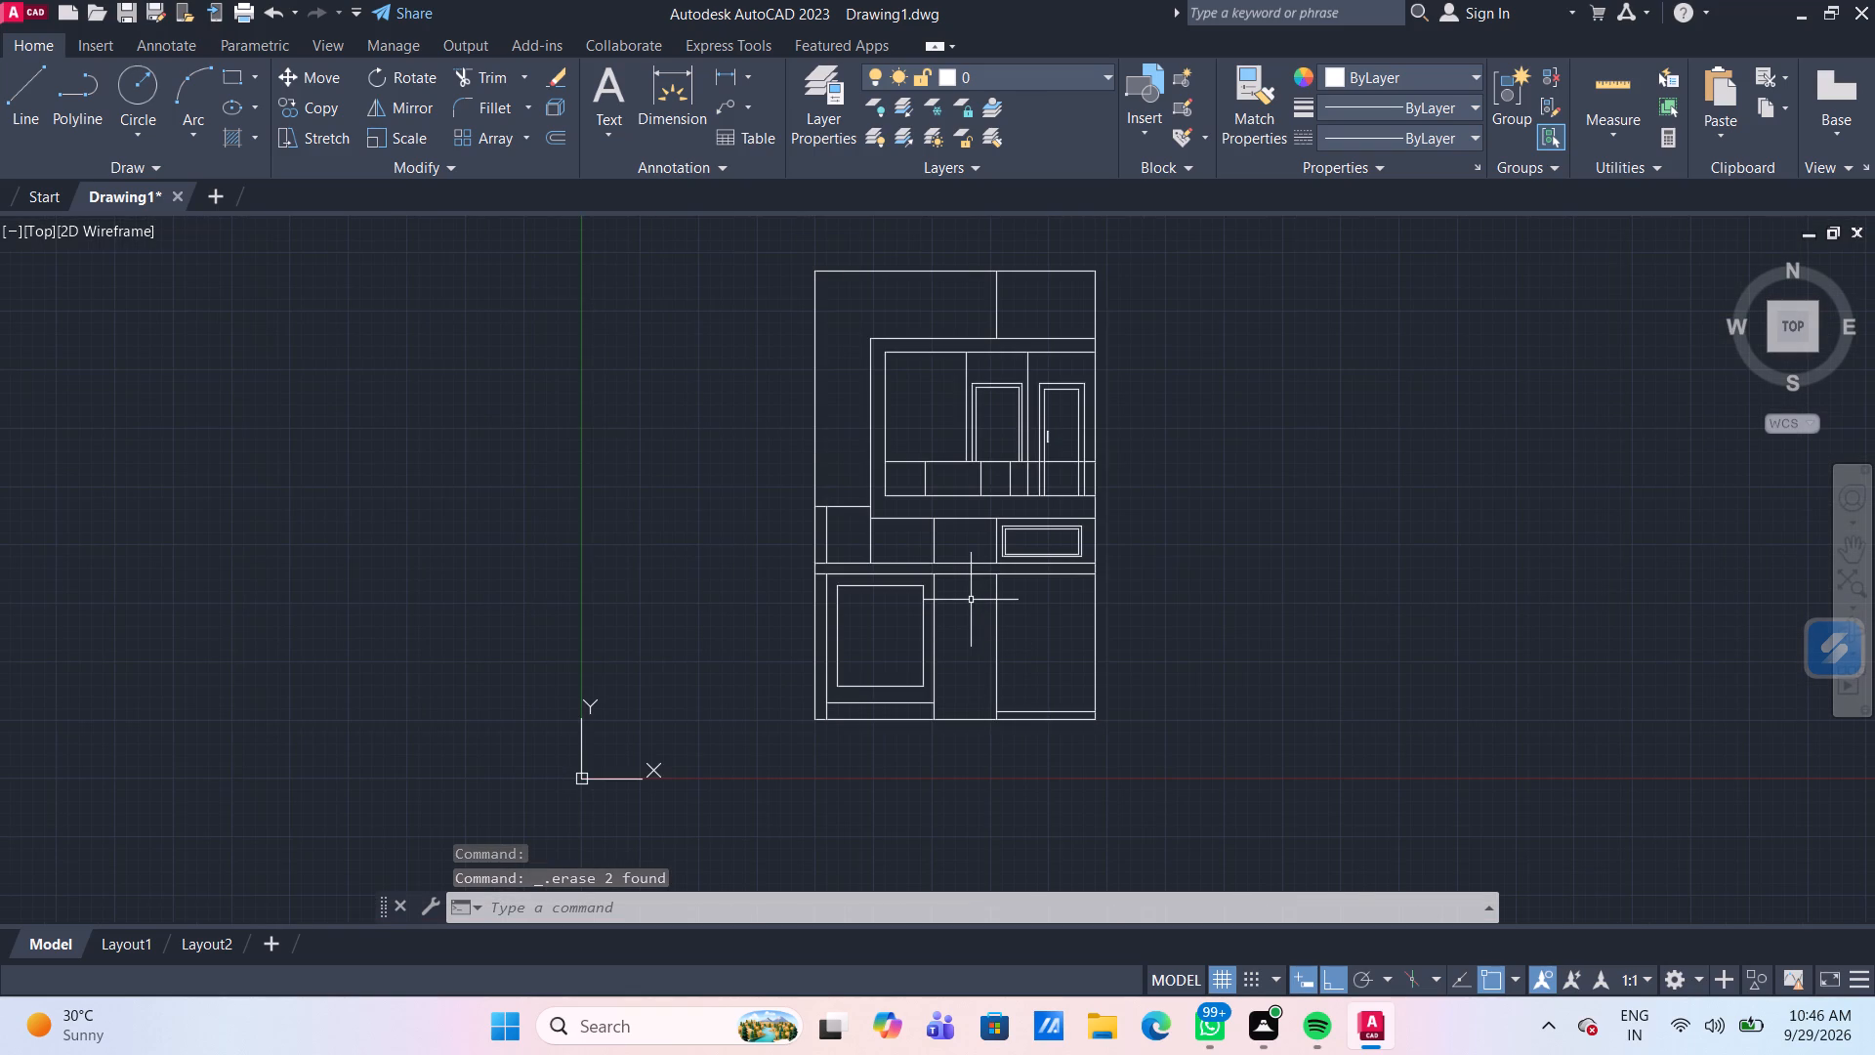
# Explode the inset rectangle in the left bottom bay into separate lines.
pyautogui.scroll(1, 978, 603)
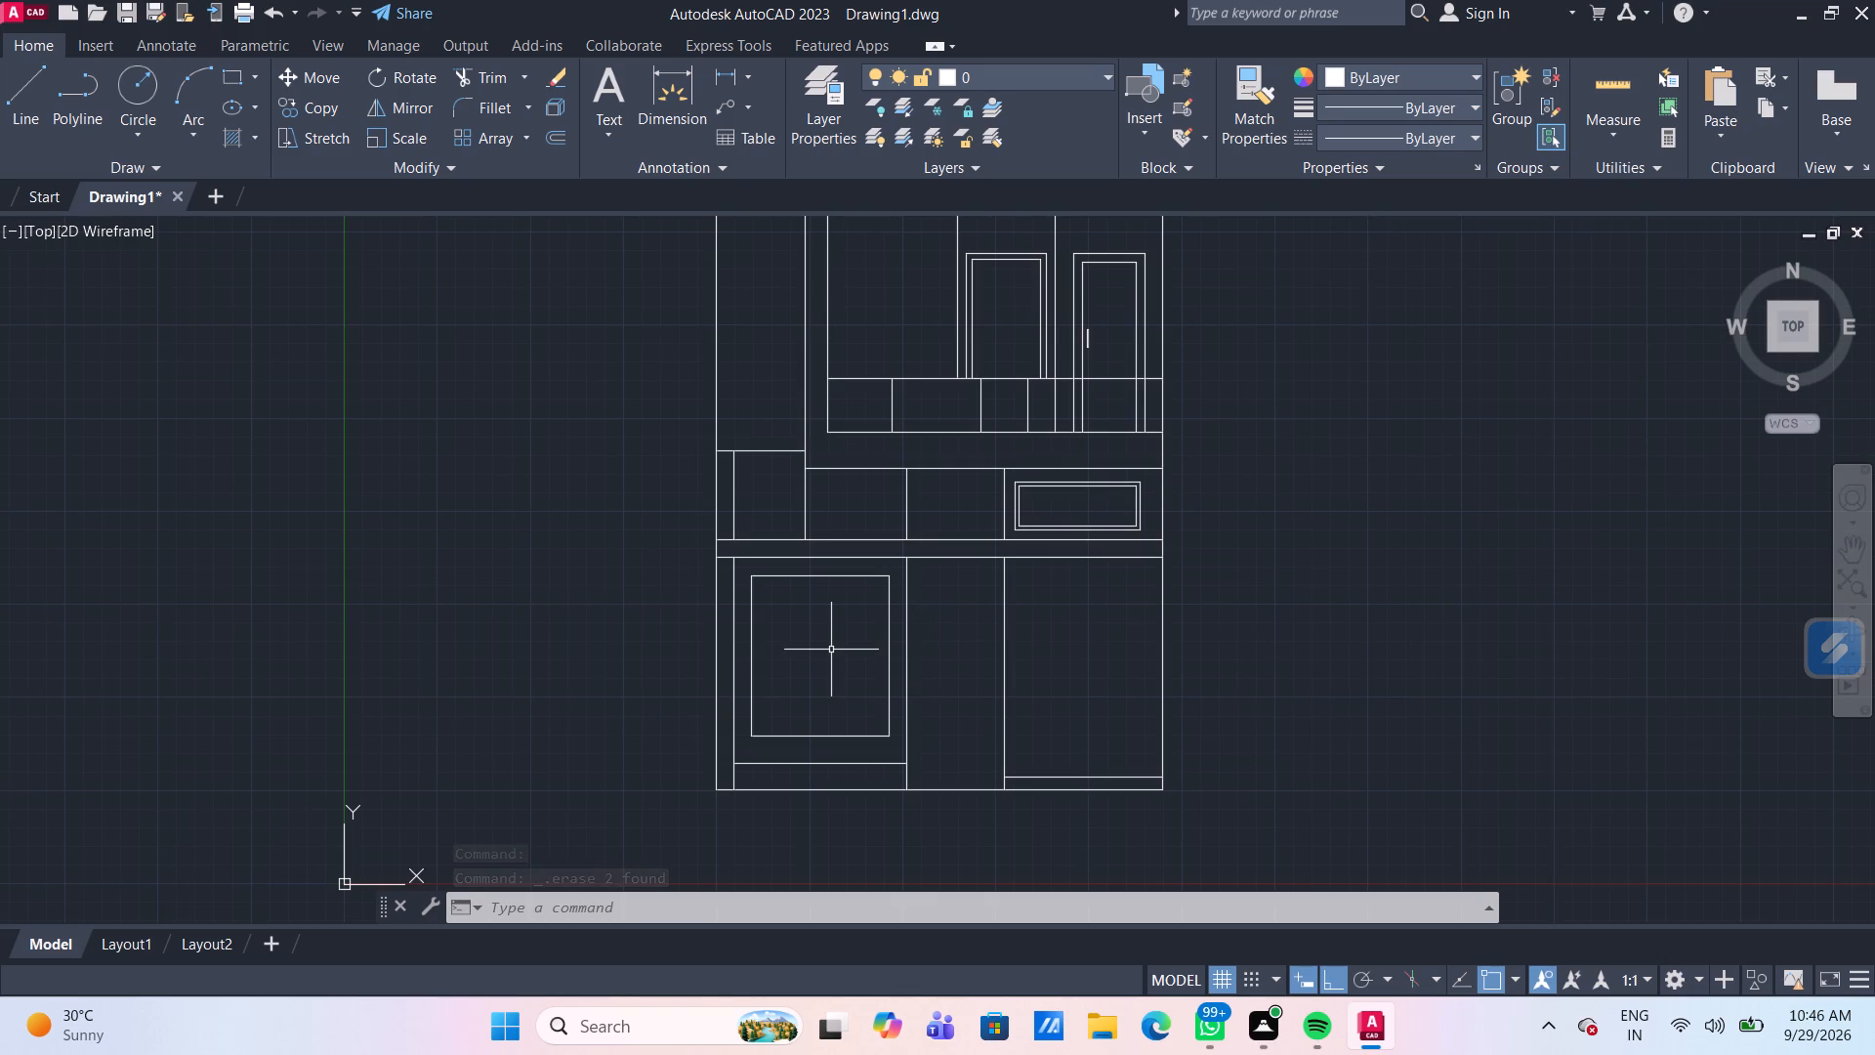
pyautogui.scroll(1, 831, 650)
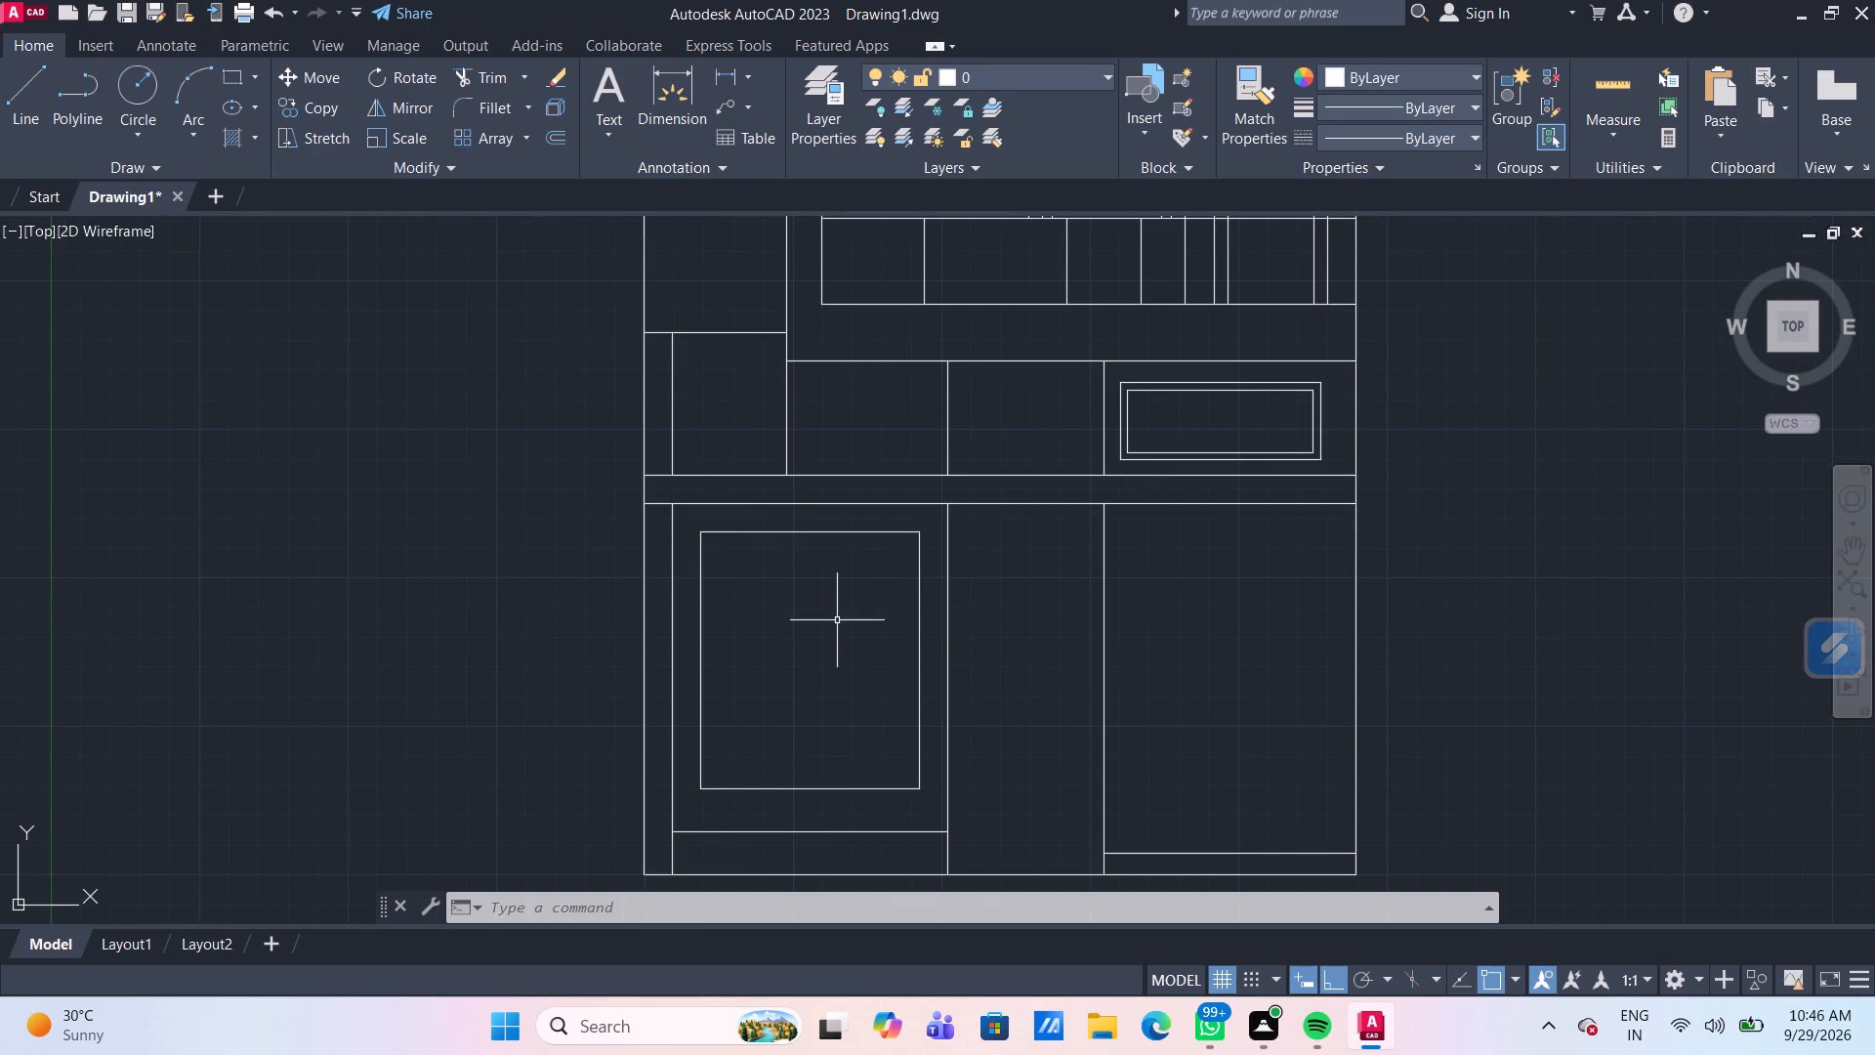
pyautogui.moveTo(837, 620); pyautogui.dragTo(780, 645, button='middle')
pyautogui.scroll(-3, 805, 649)
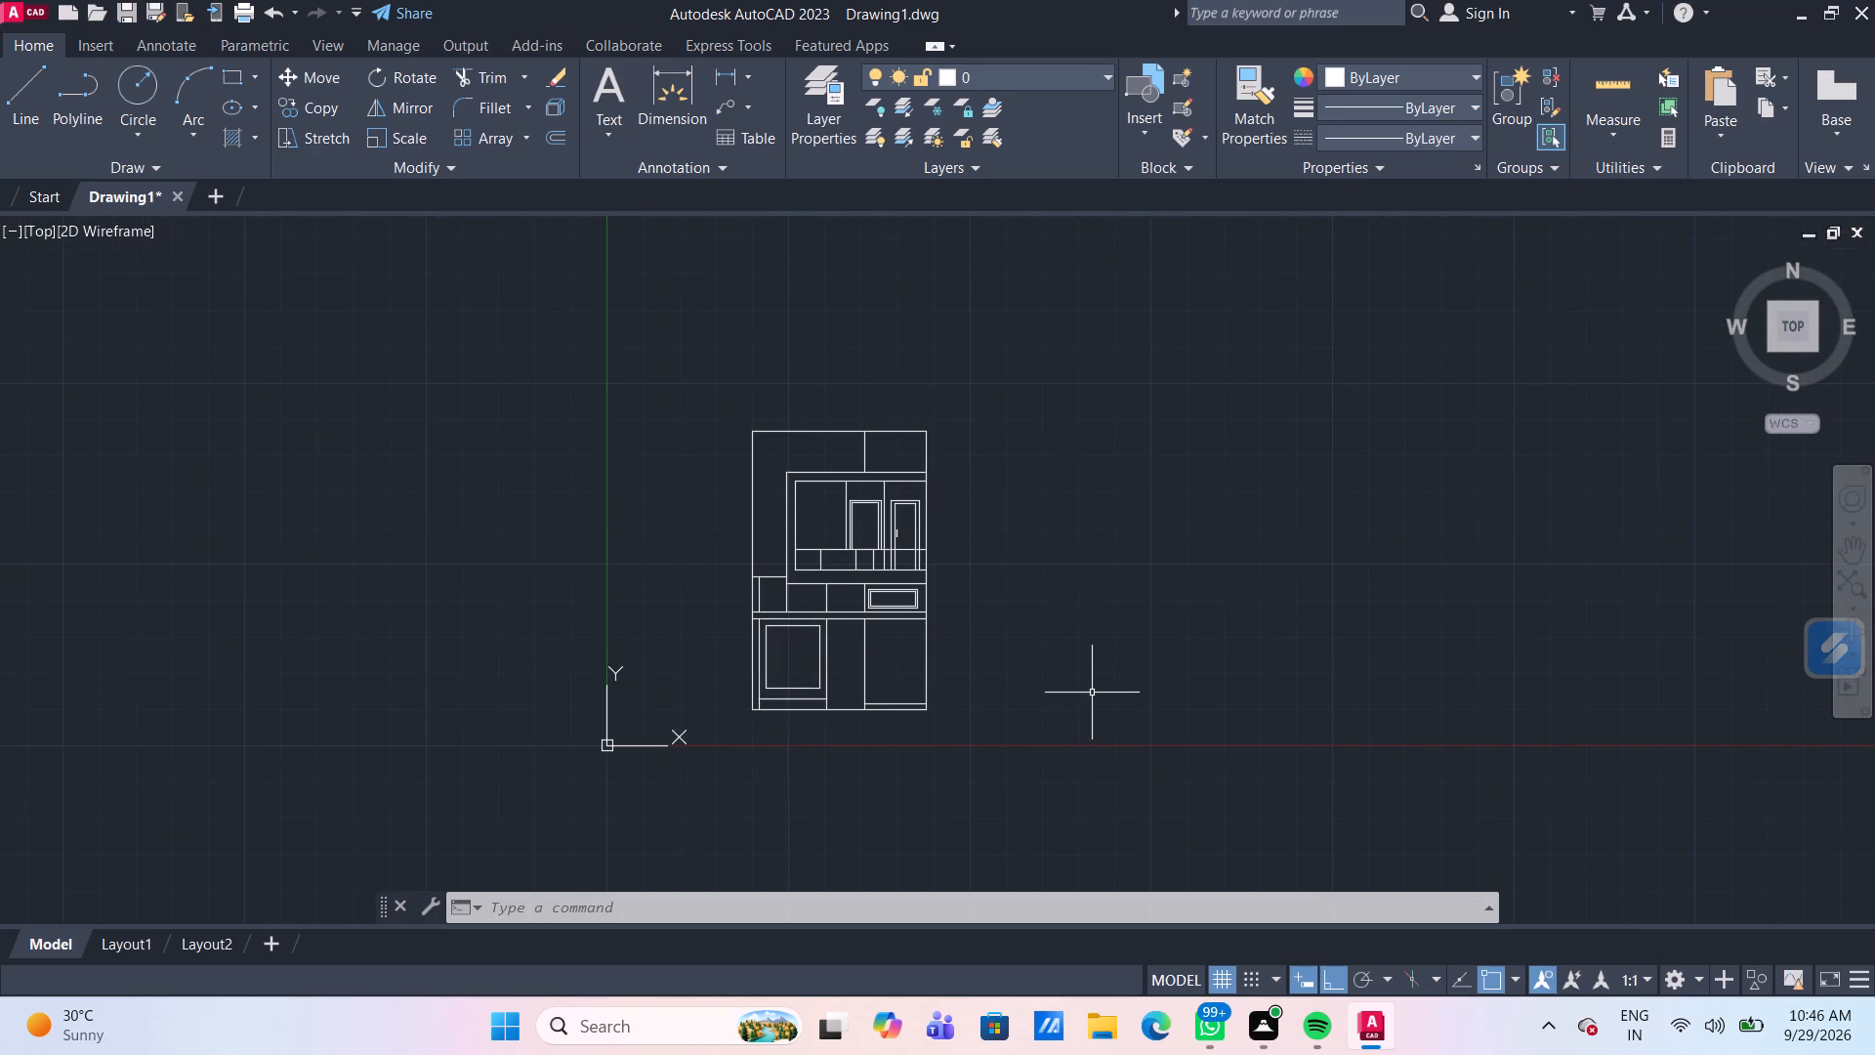
pyautogui.scroll(3, 874, 641)
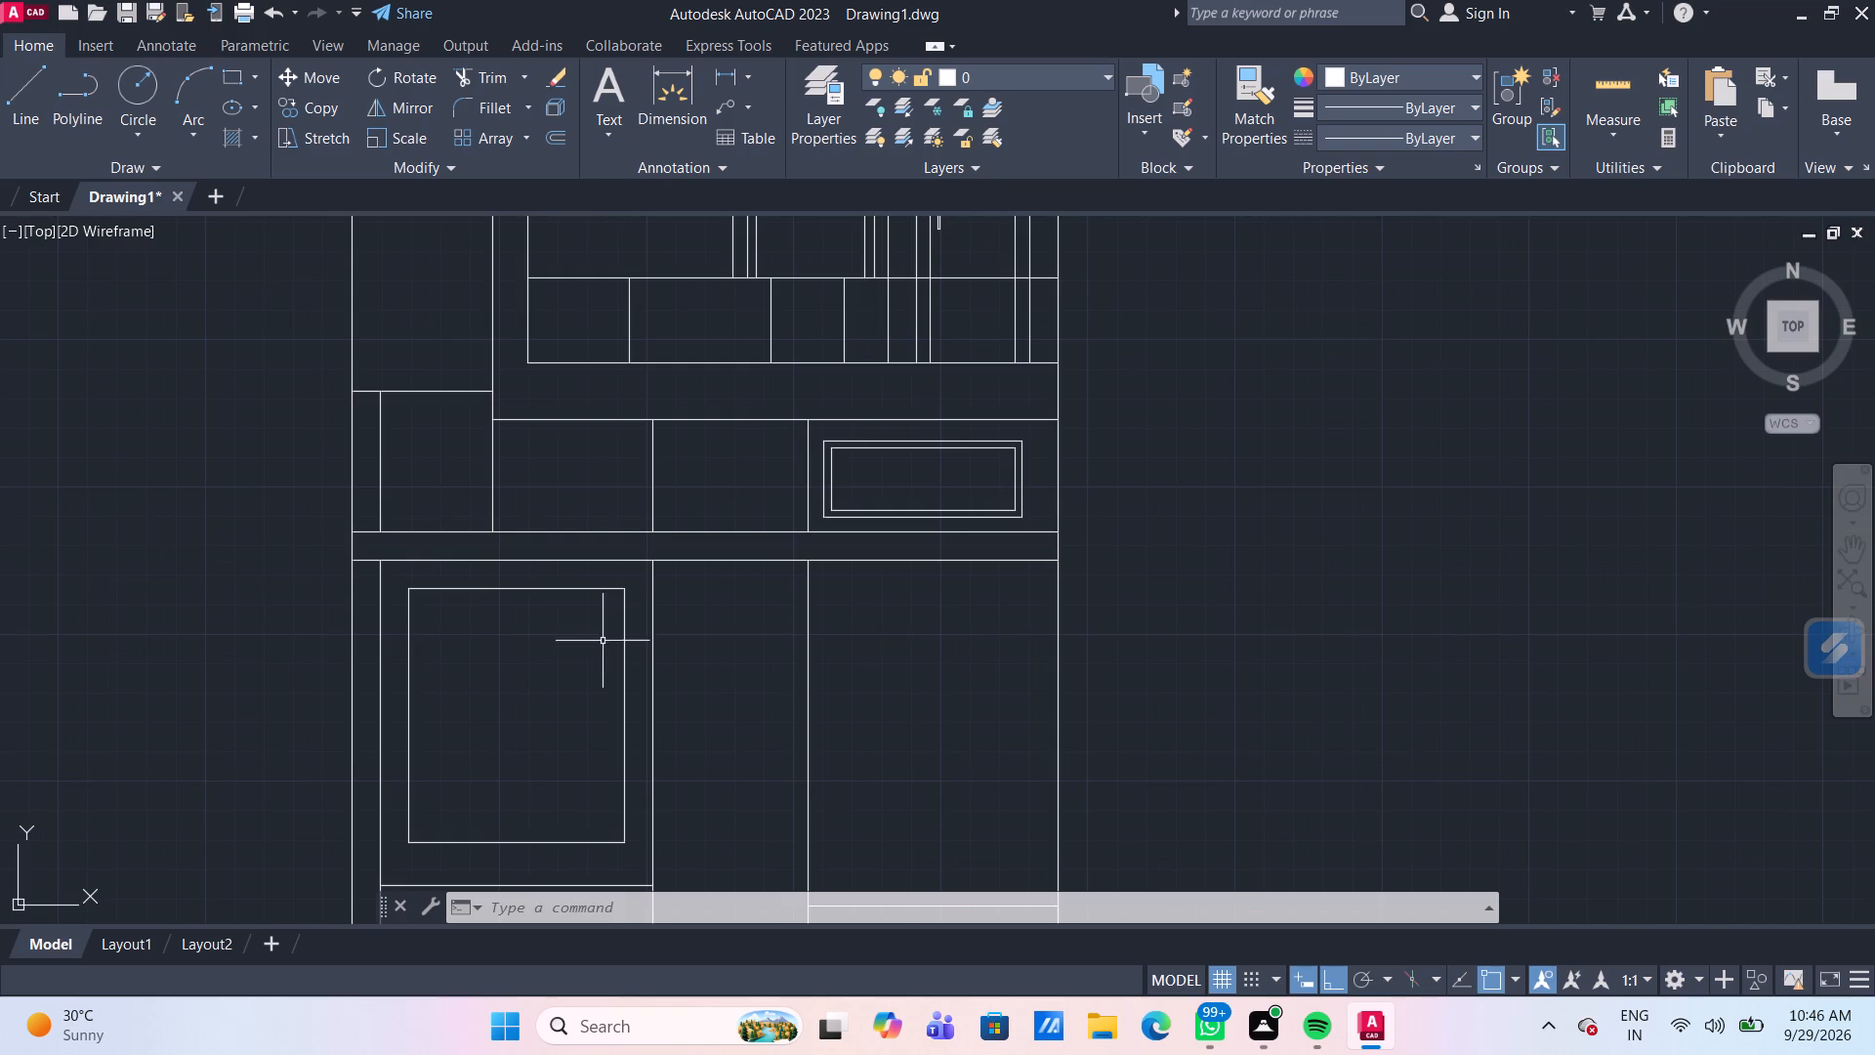
pyautogui.moveTo(582, 672); pyautogui.dragTo(650, 615, button='middle')
pyautogui.moveTo(657, 612); pyautogui.dragTo(689, 611, button='middle')
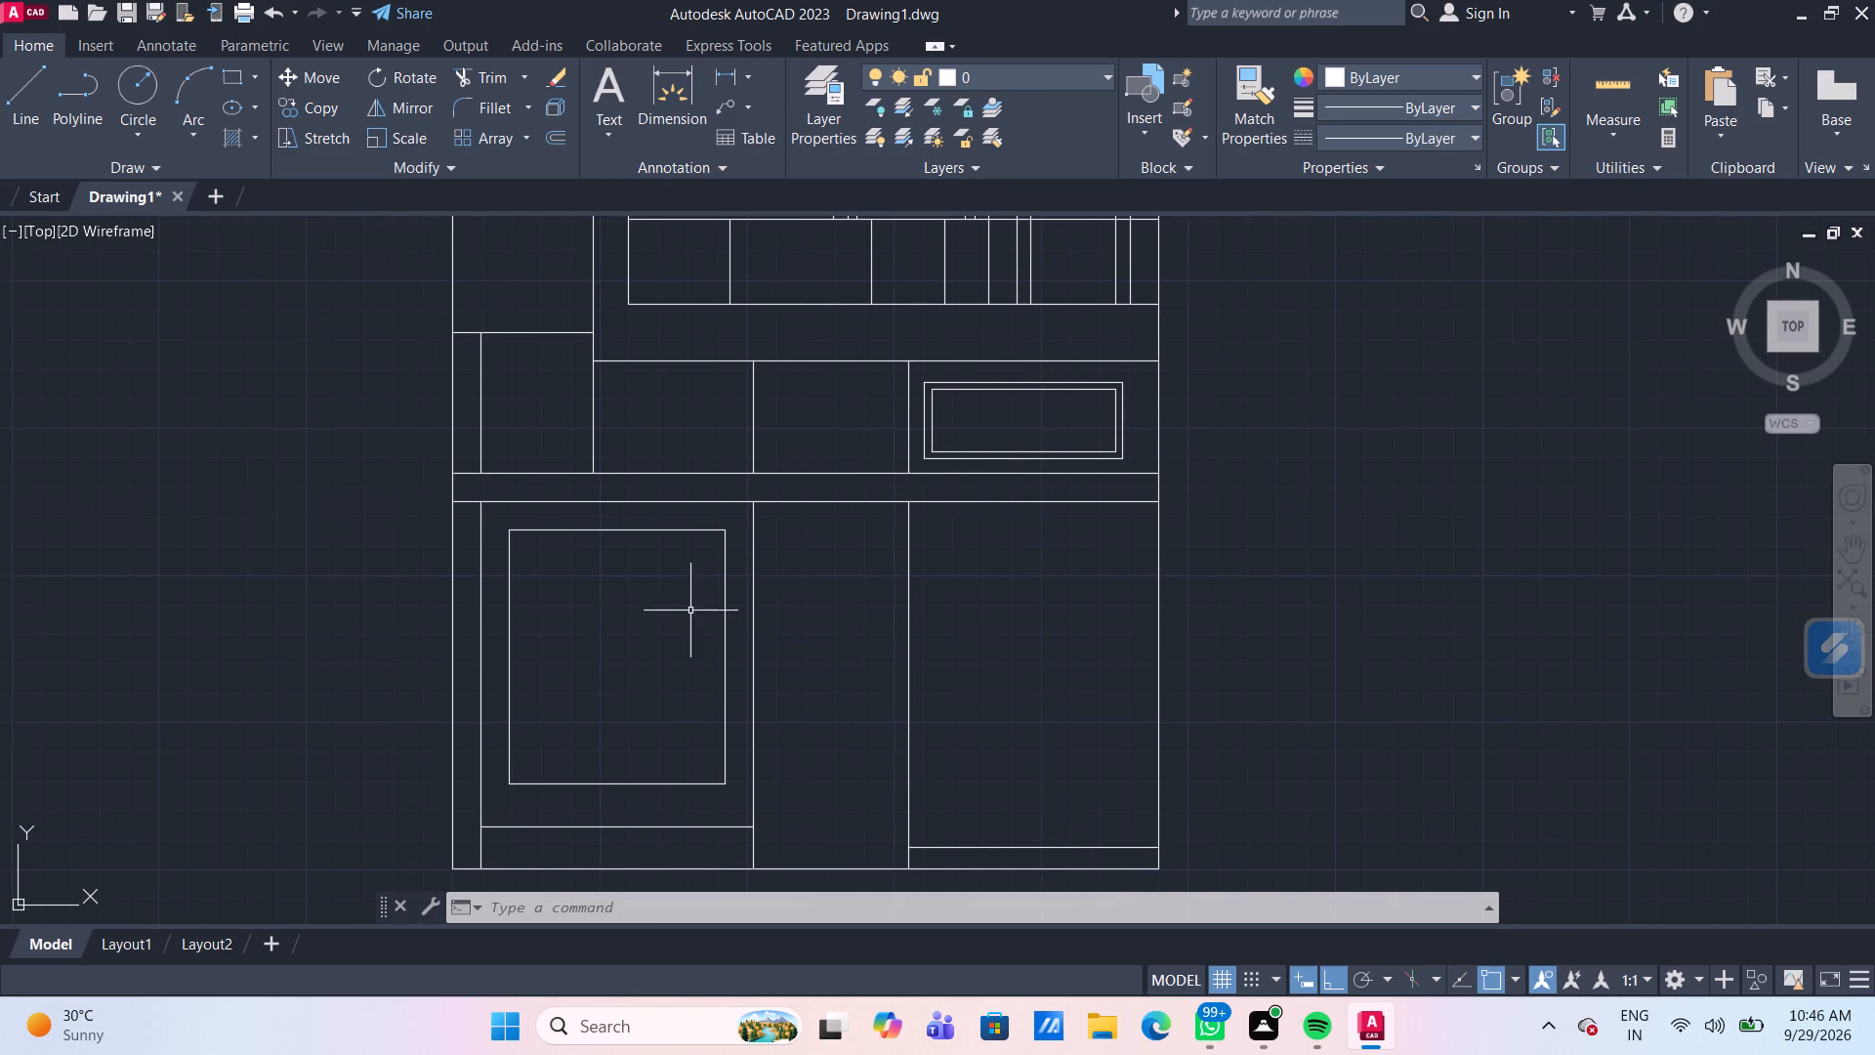
pyautogui.click(722, 648)
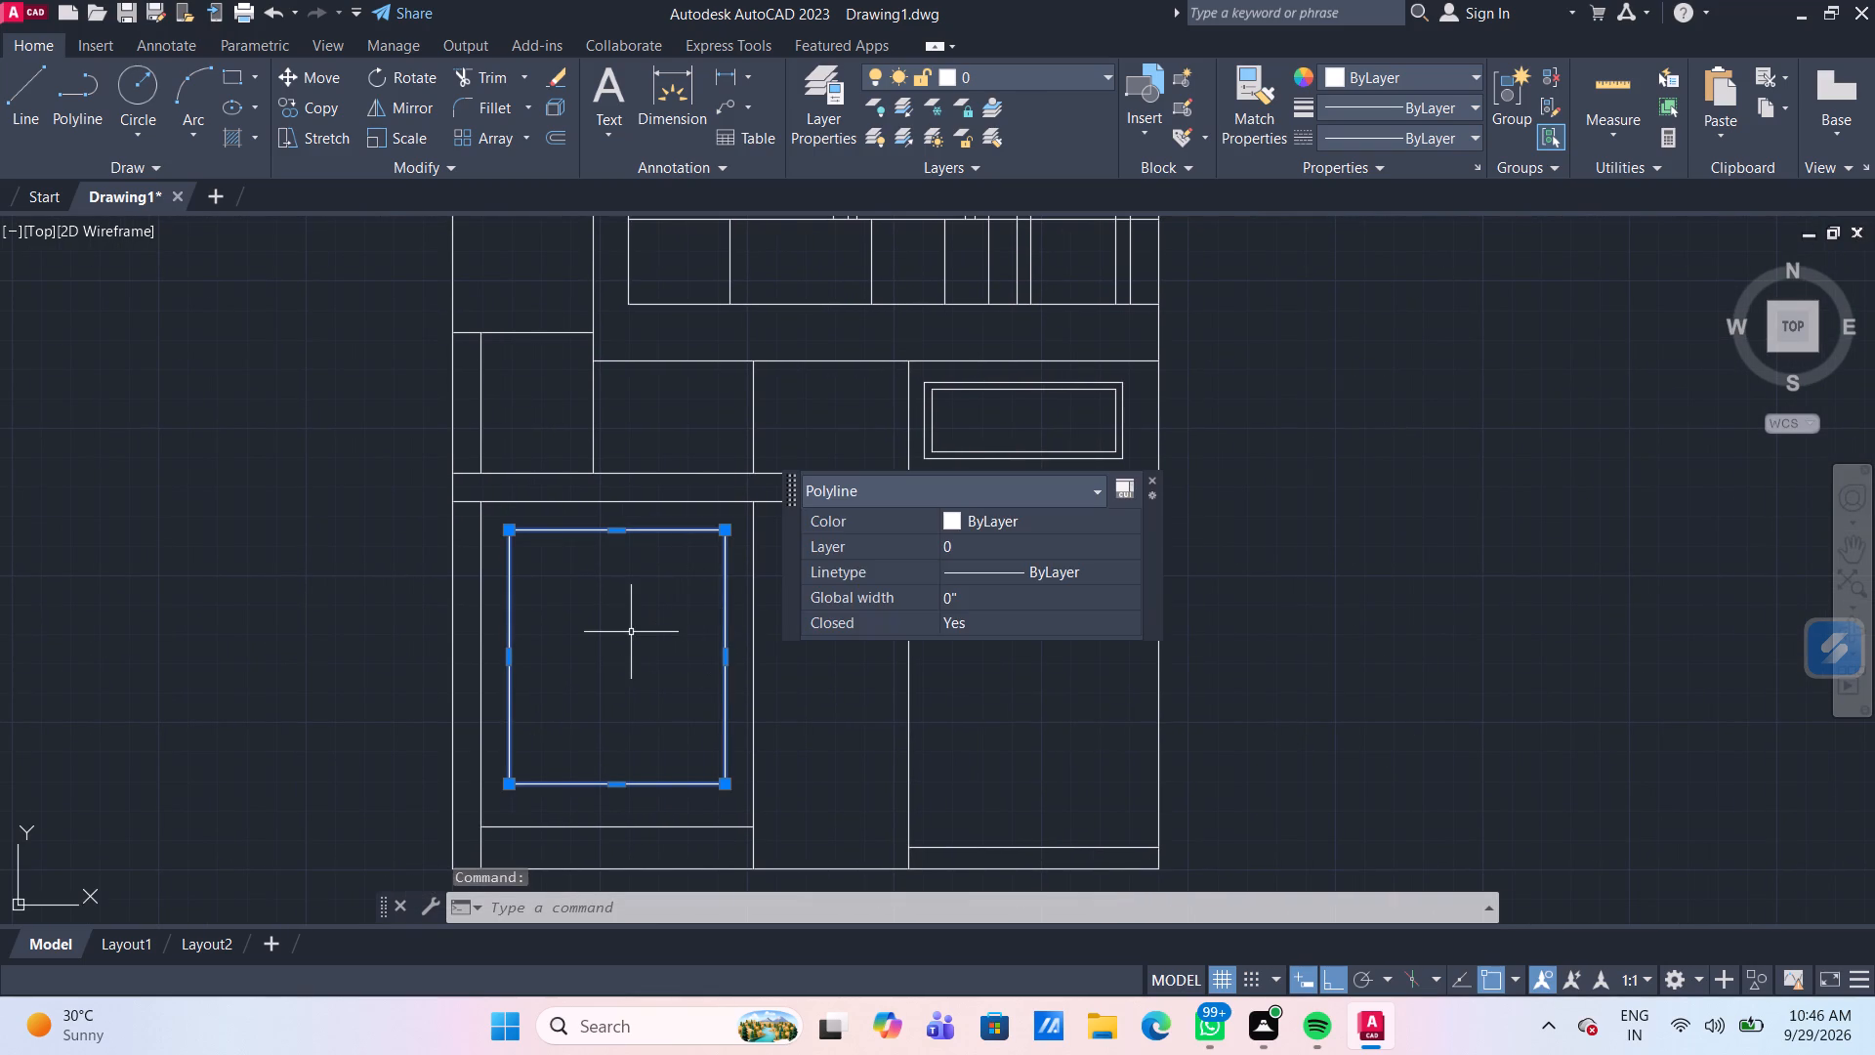
pyautogui.click(560, 109)
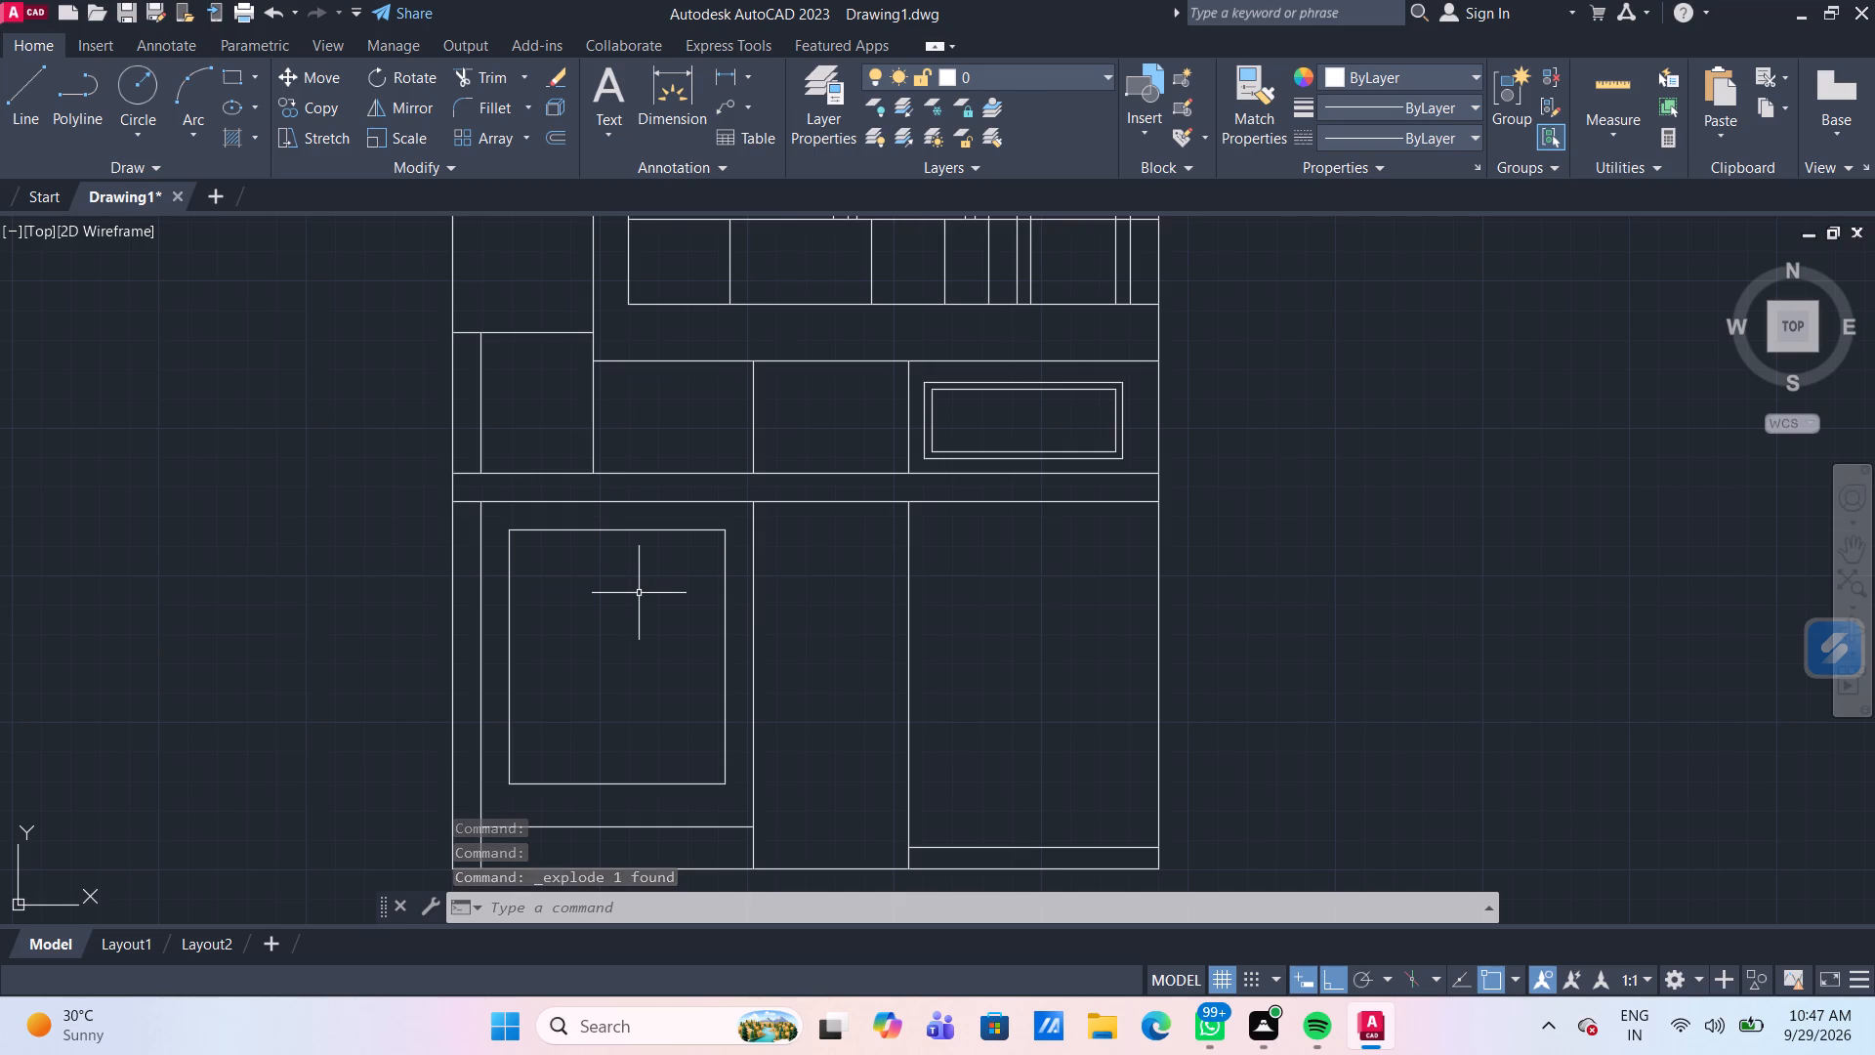
# Offset the left and right sides of the left bay's inset rectangle 6" inward.
pyautogui.press('o')
pyautogui.press('Return')
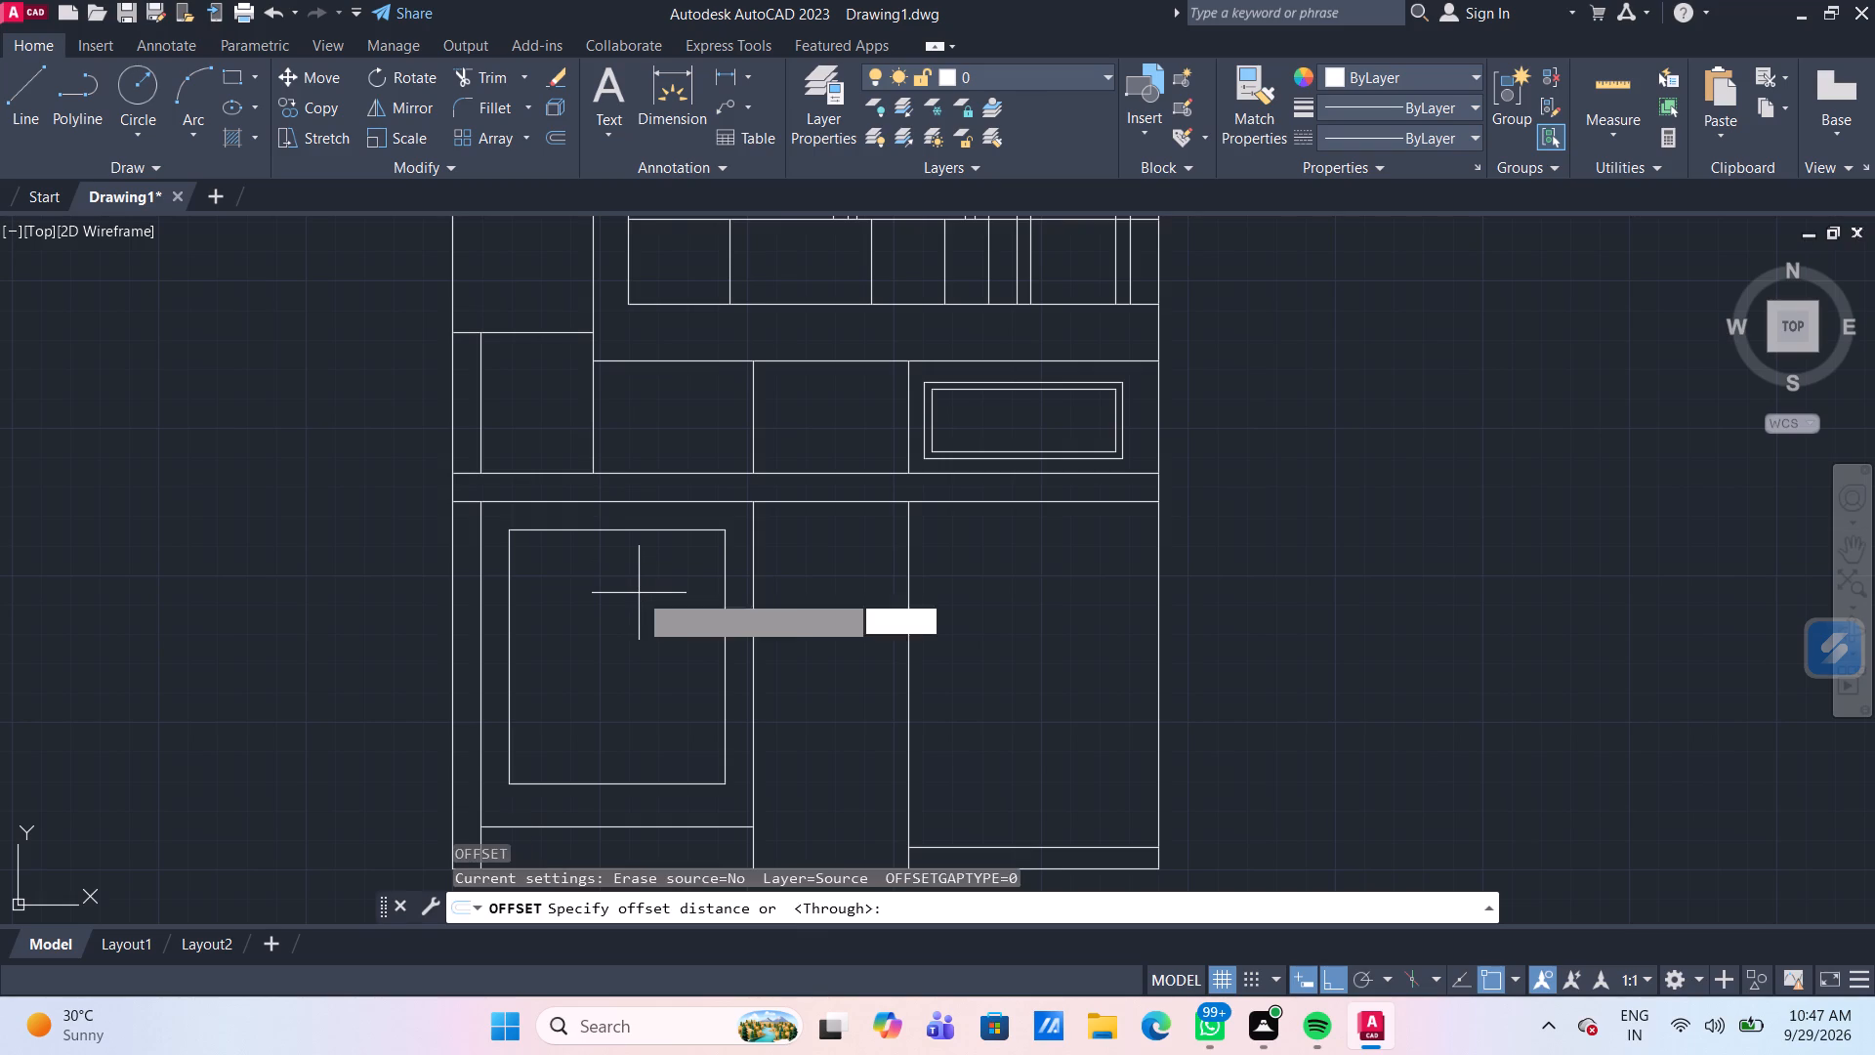
pyautogui.press('Return')
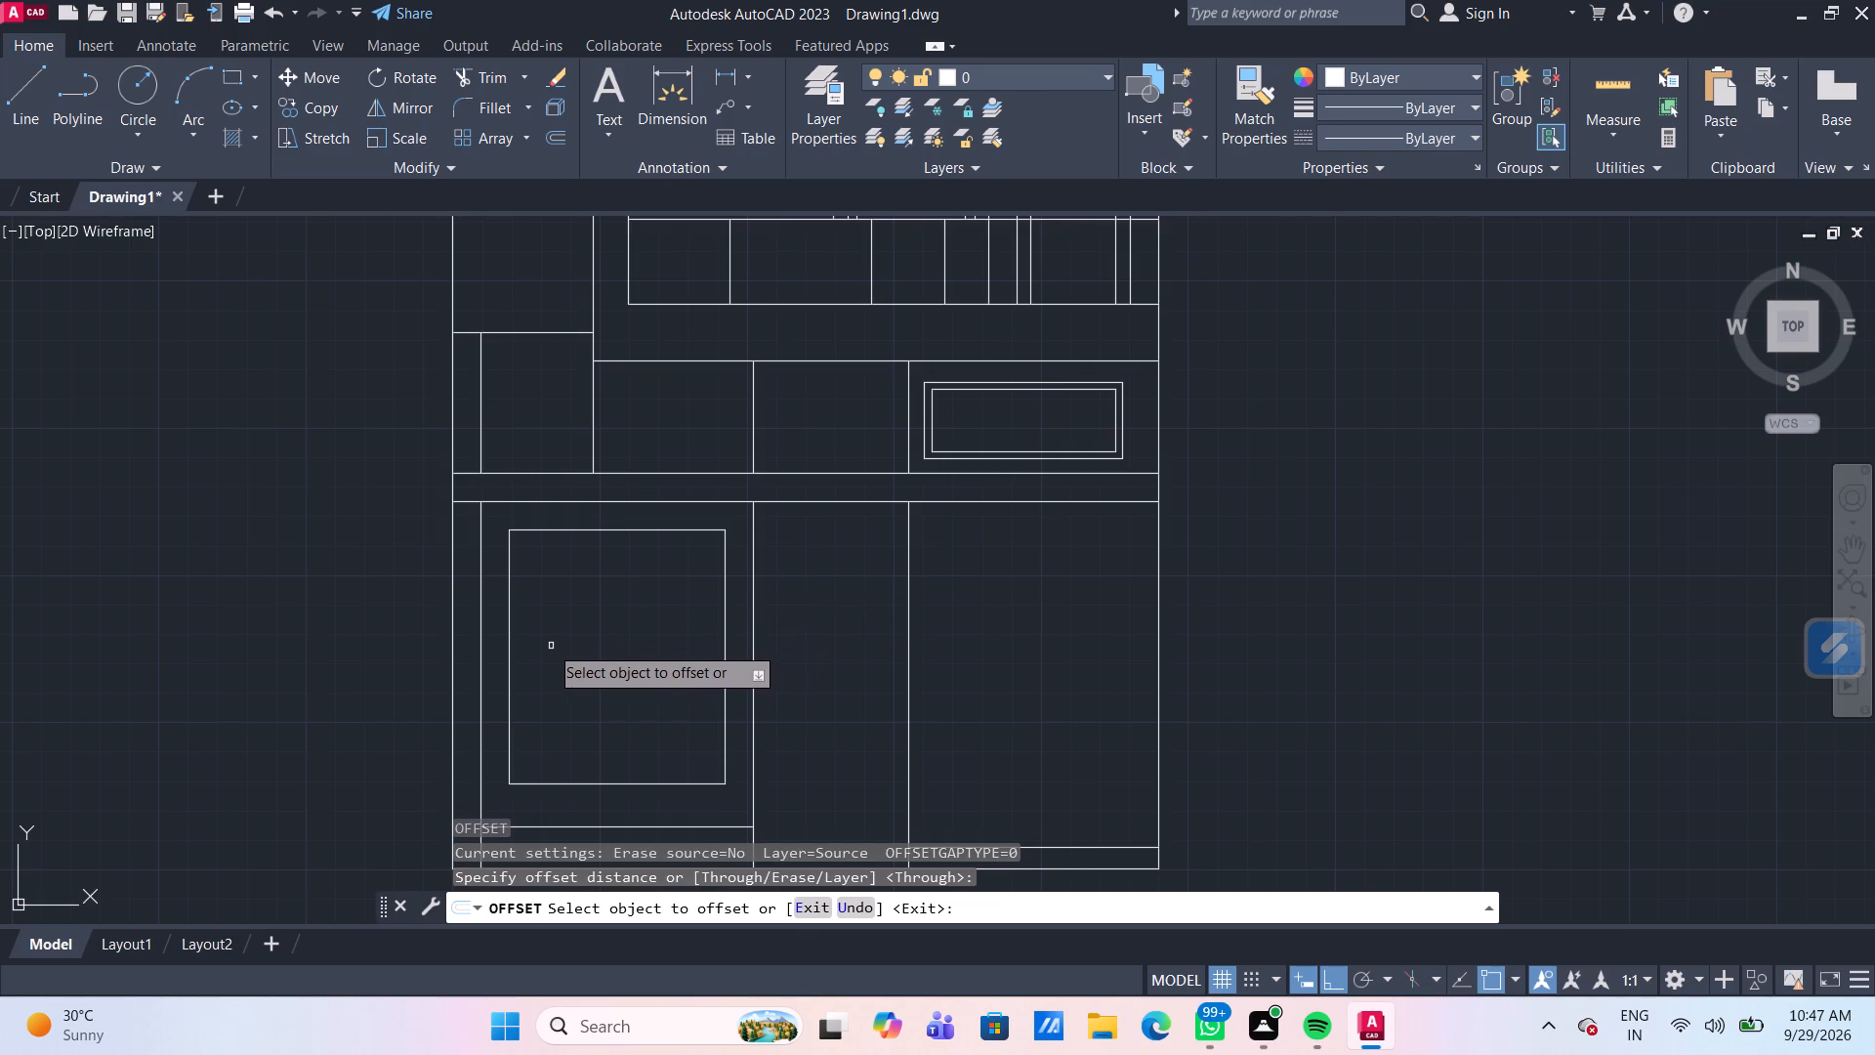
pyautogui.click(509, 628)
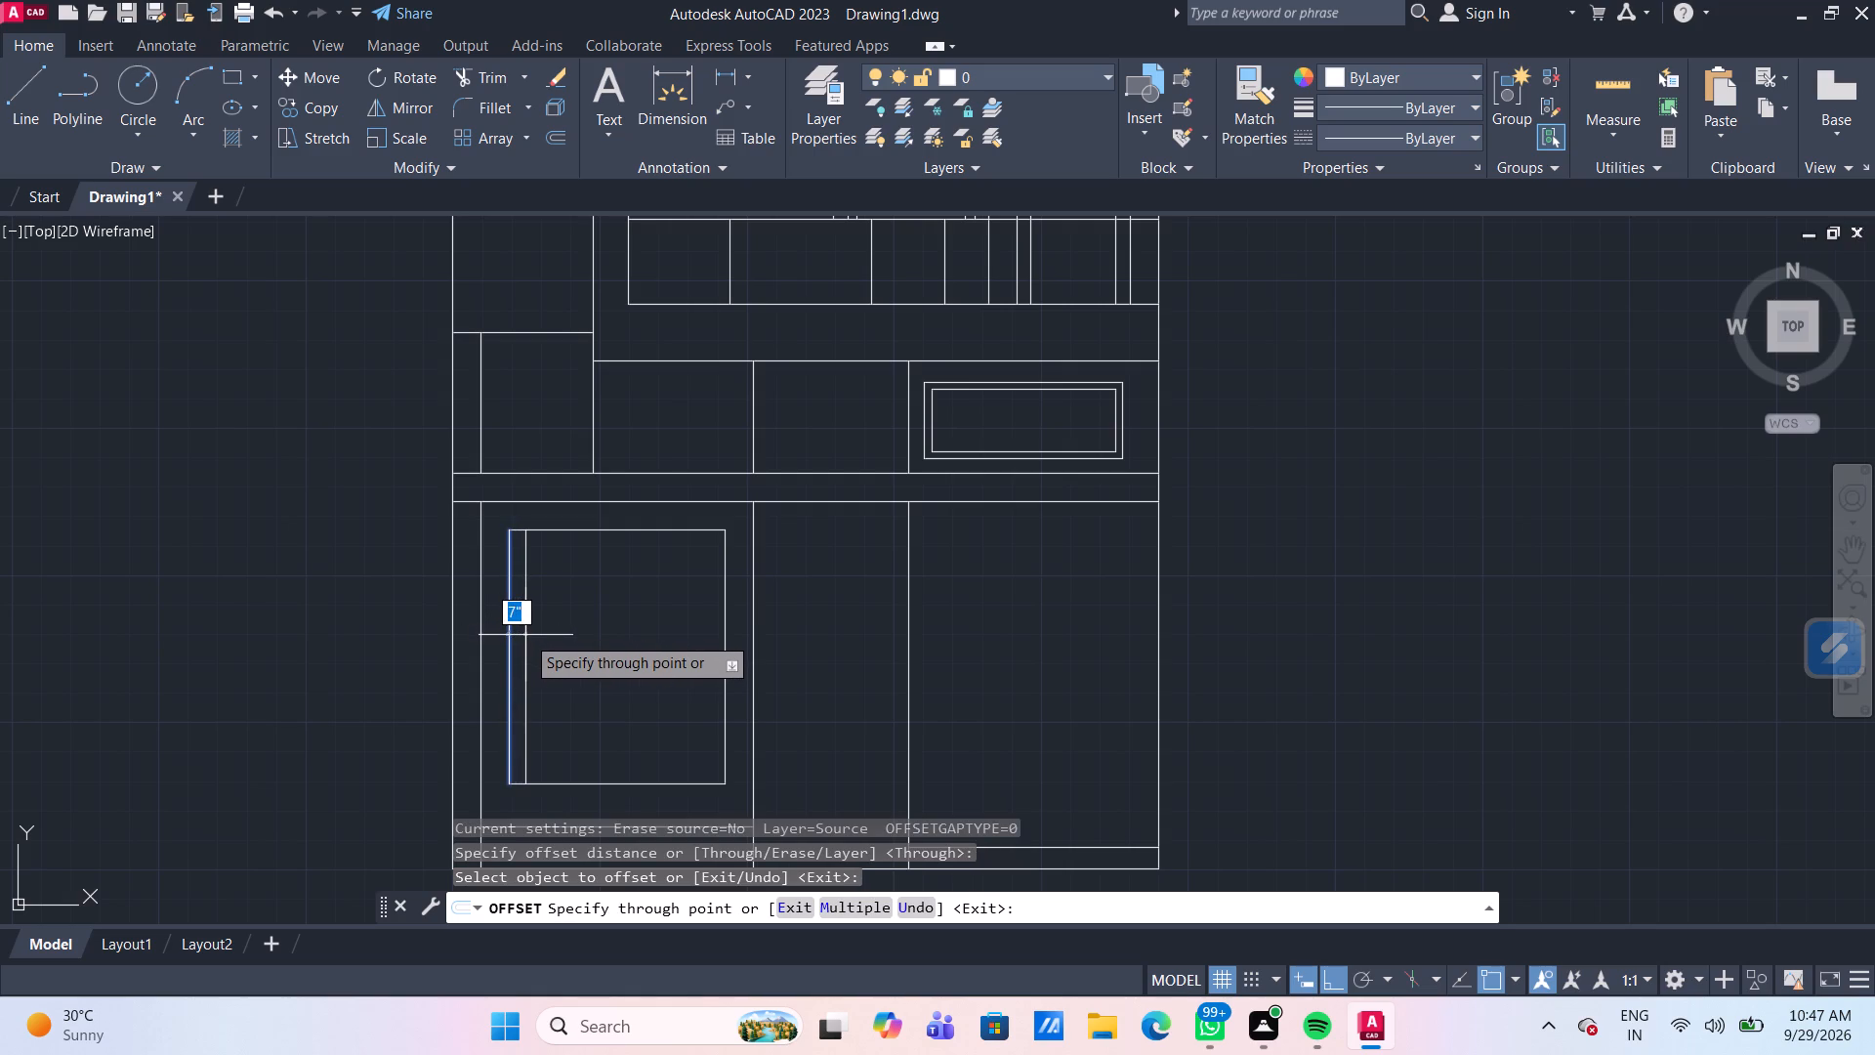
pyautogui.write('6"')
pyautogui.press('Return')
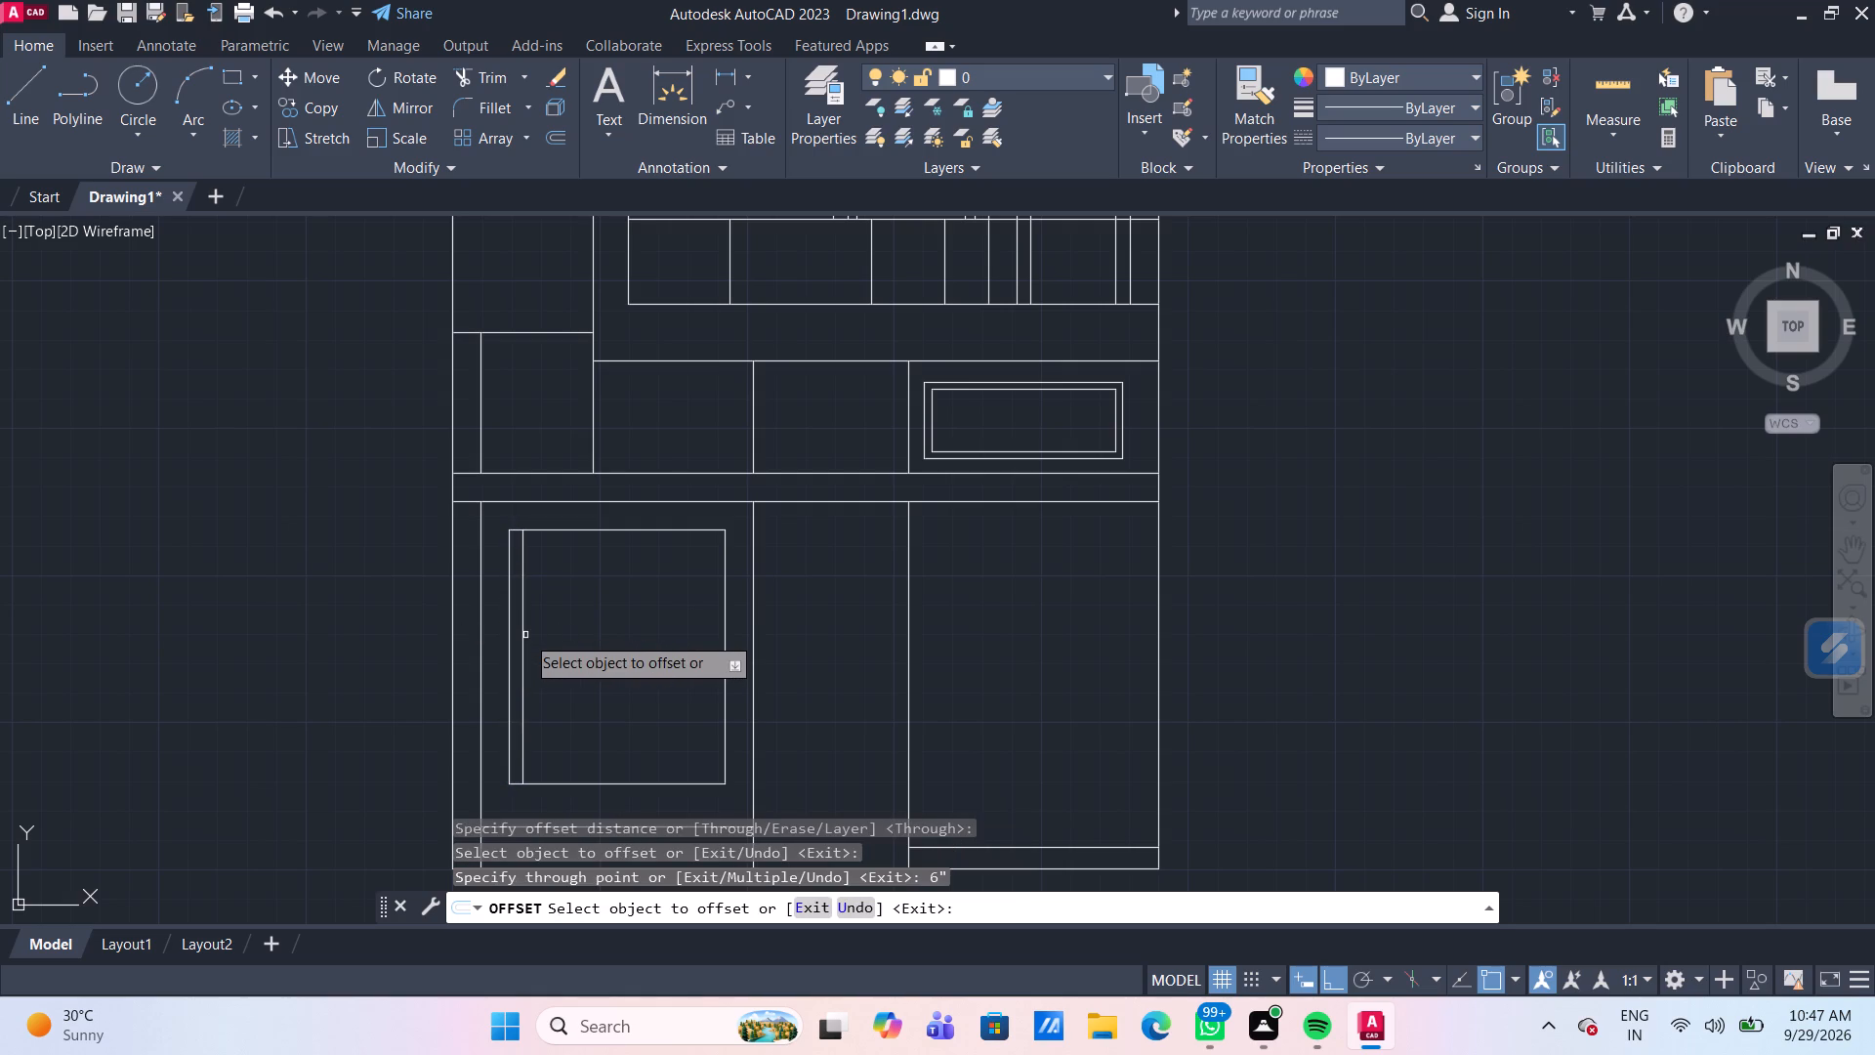
pyautogui.click(725, 694)
pyautogui.write('6"')
pyautogui.press('Return')
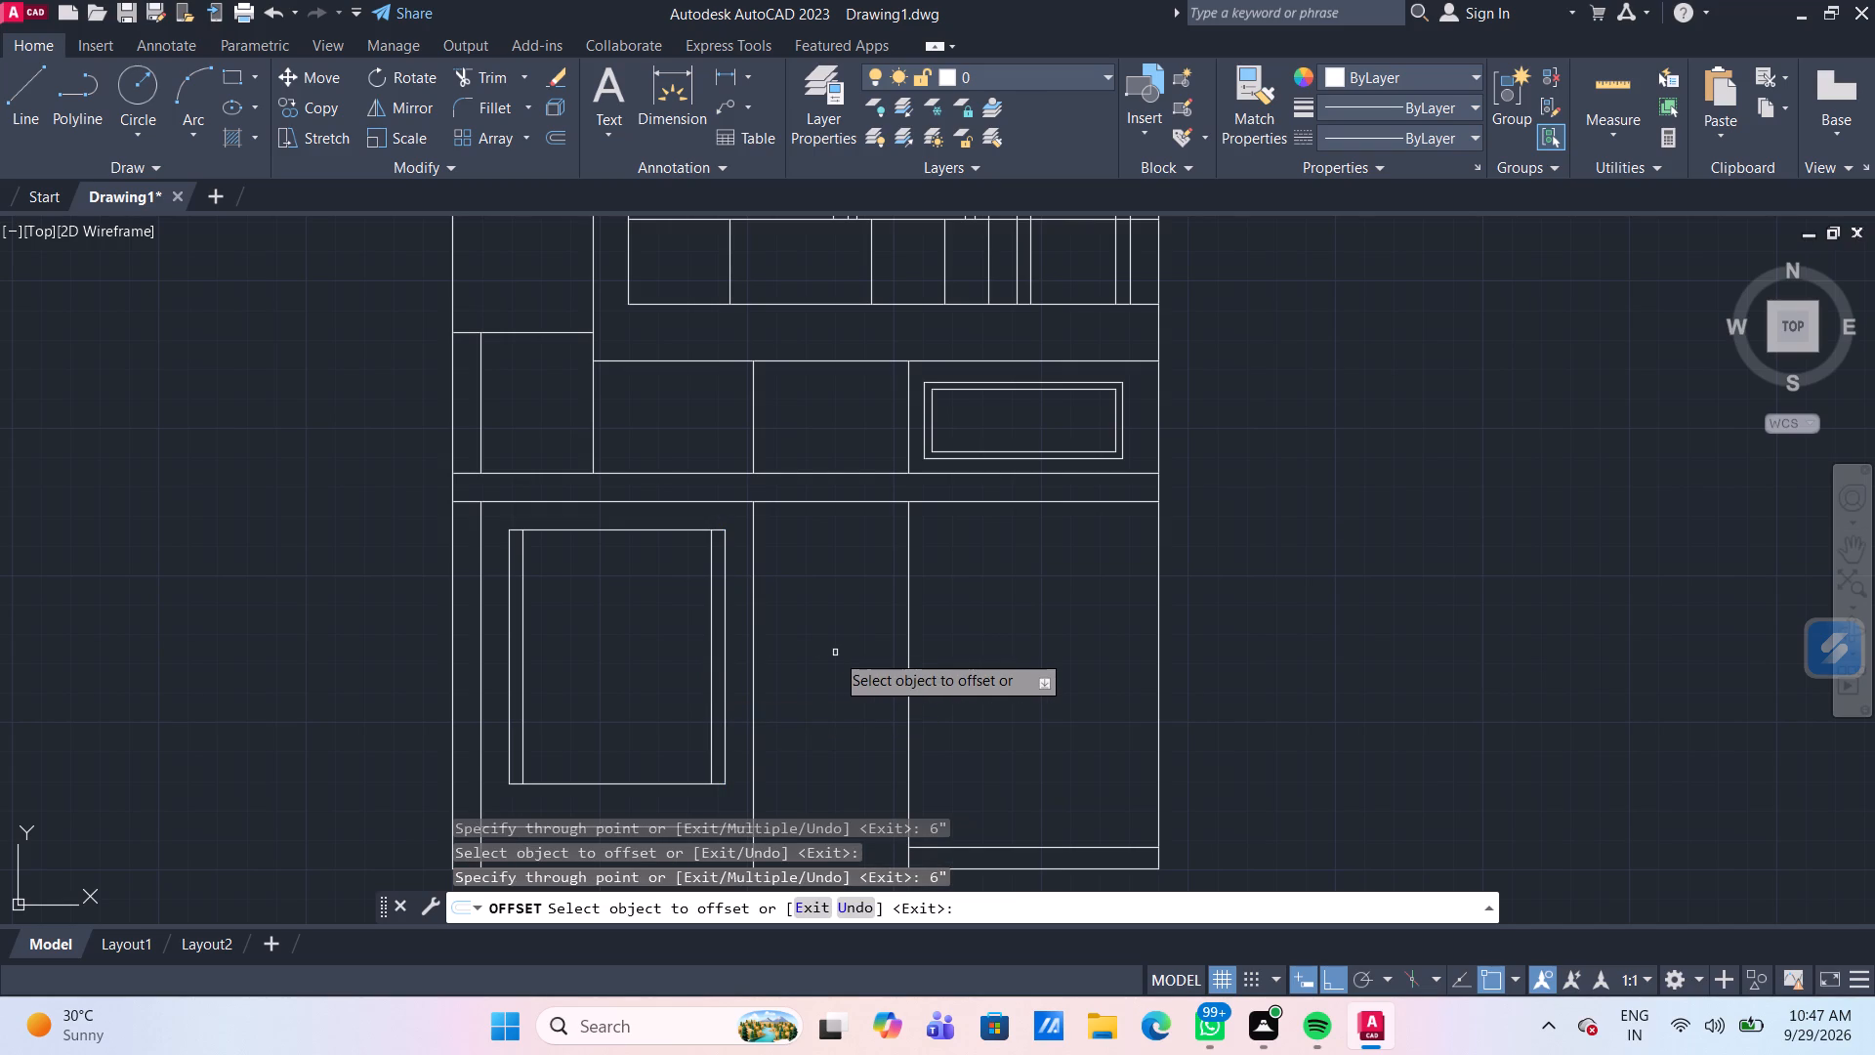
pyautogui.press('Escape')
# Trim away the inset rectangle's original outer sides and the top and bottom stubs beyond the two offset lines.
pyautogui.write('TR')
pyautogui.press('Return')
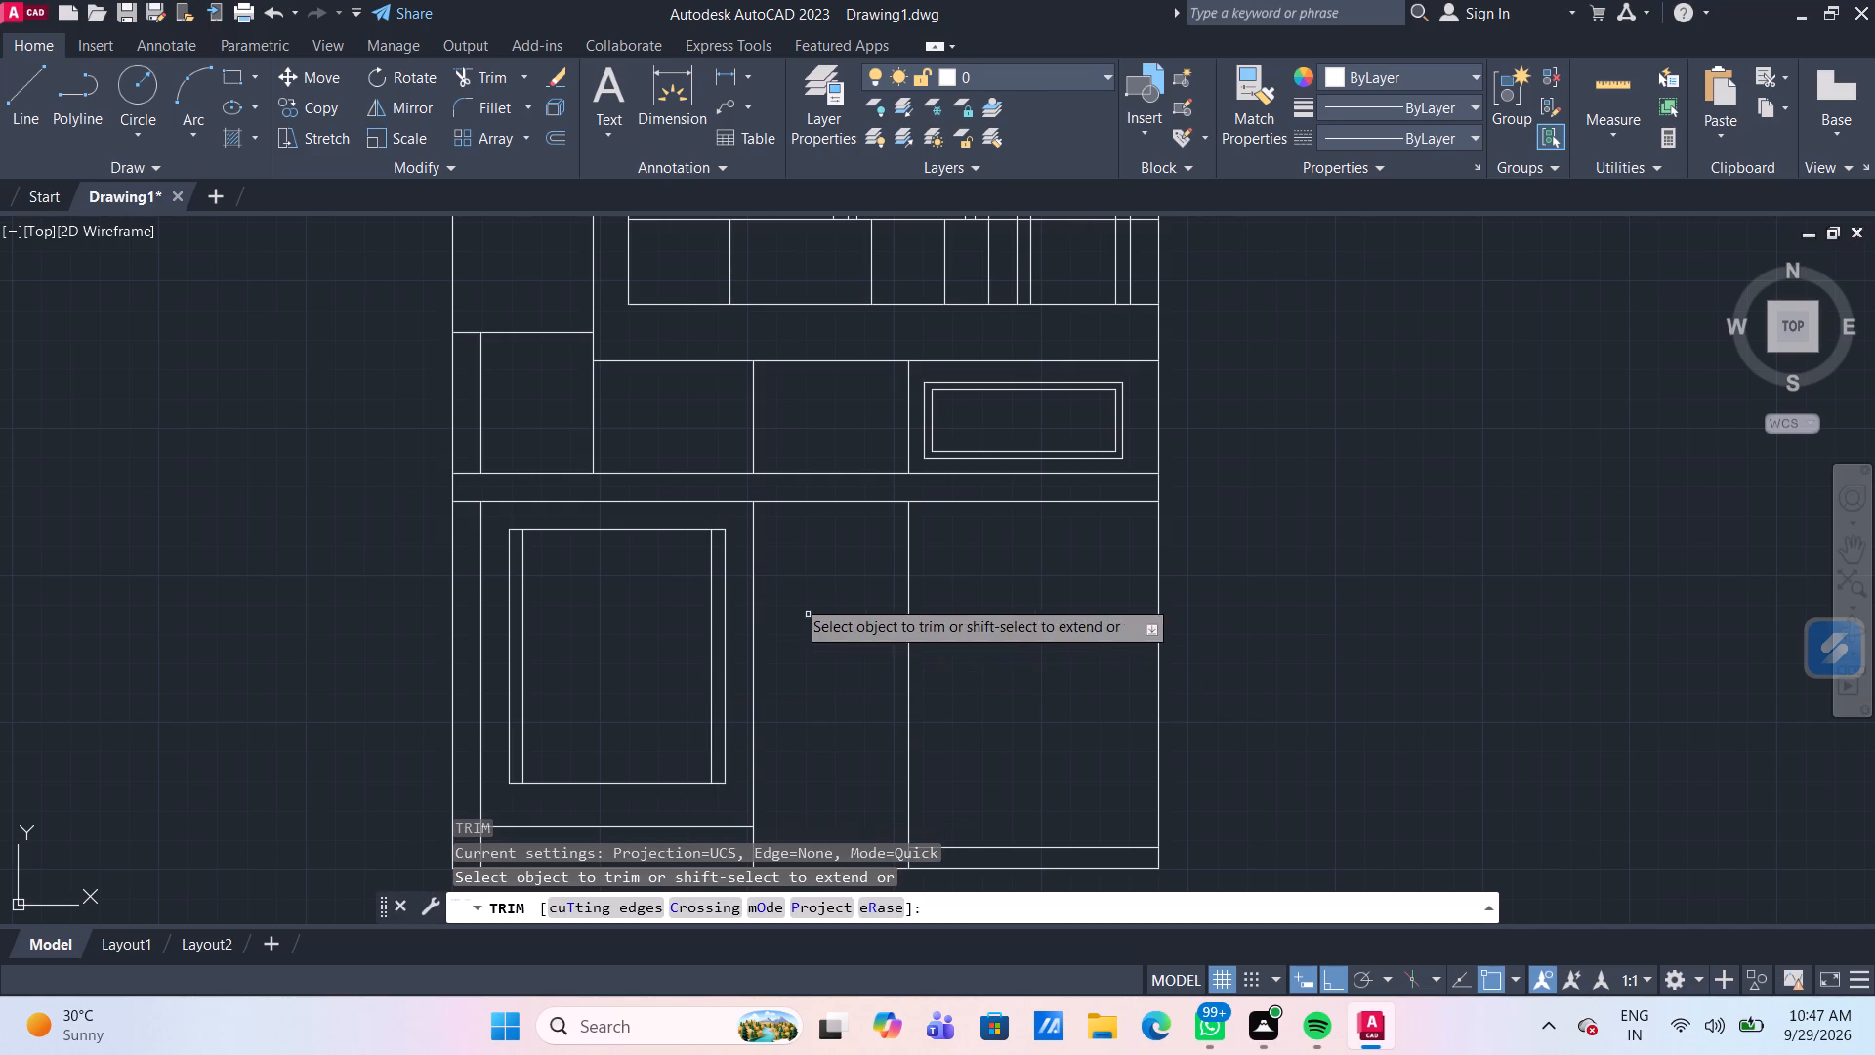
pyautogui.click(720, 529)
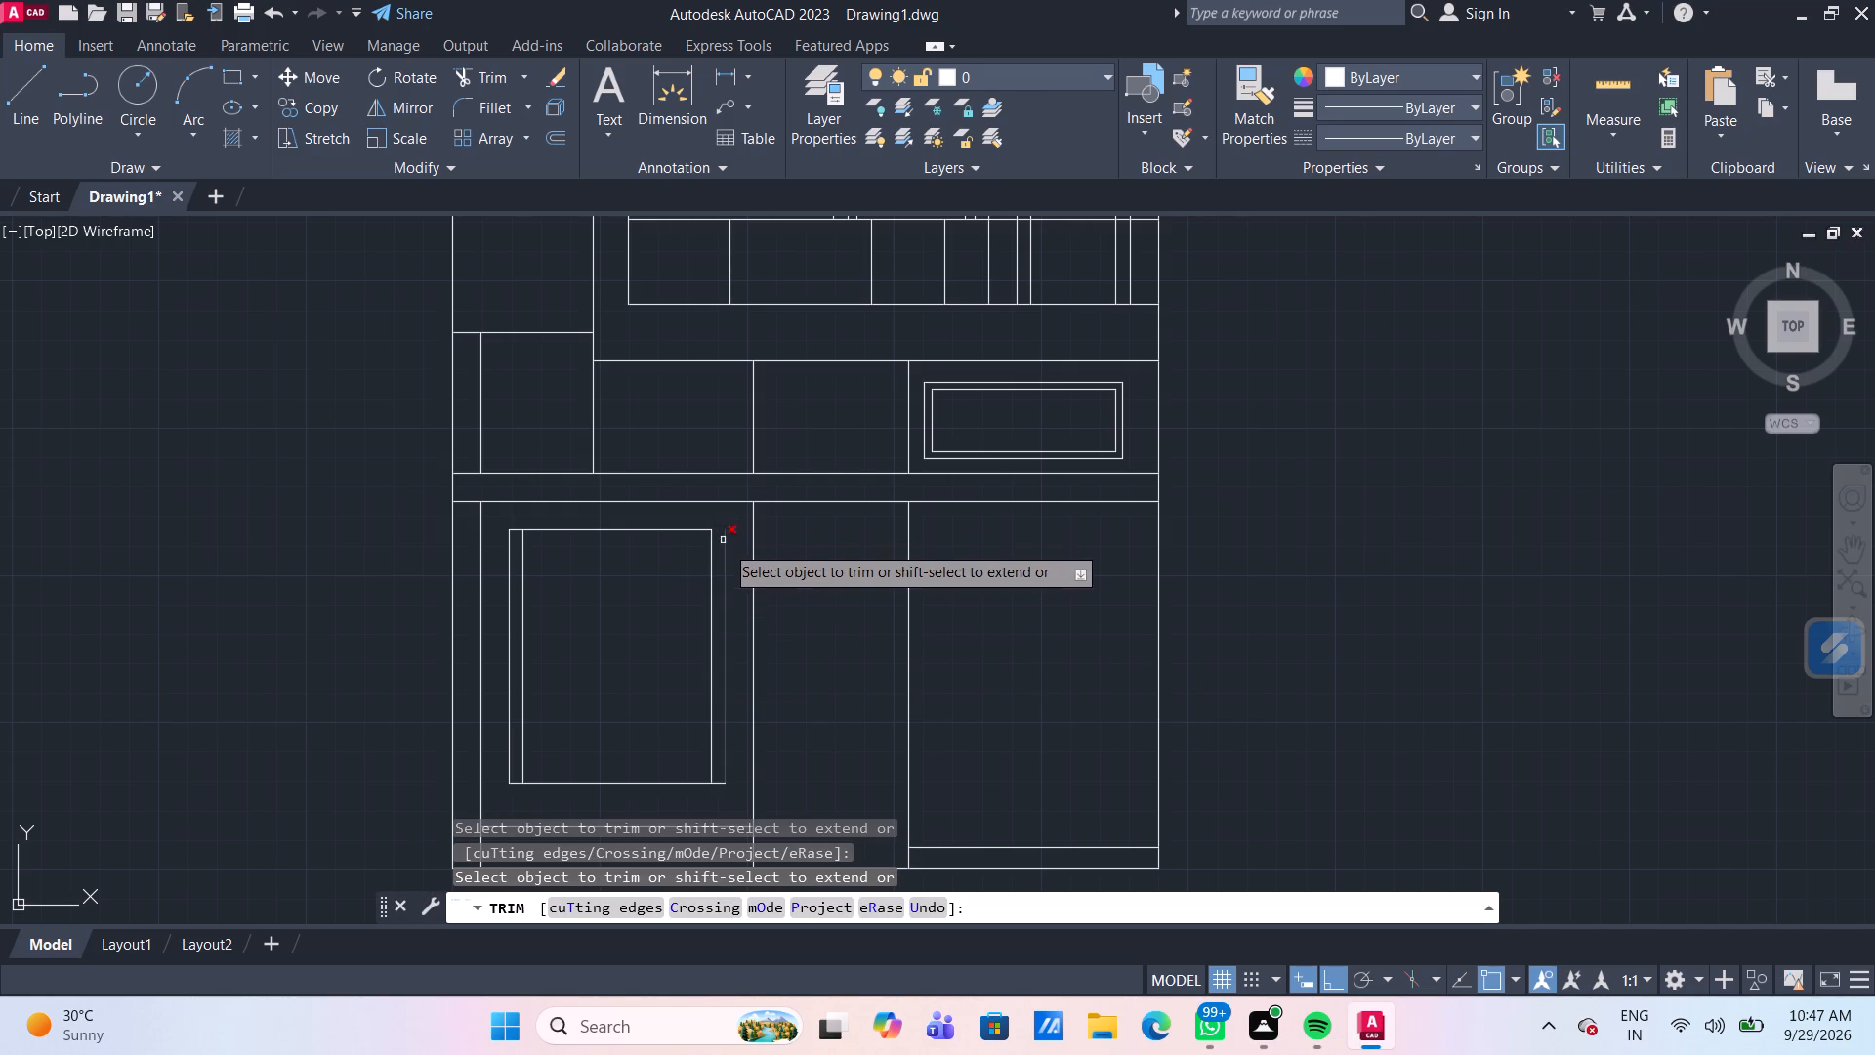
pyautogui.click(722, 785)
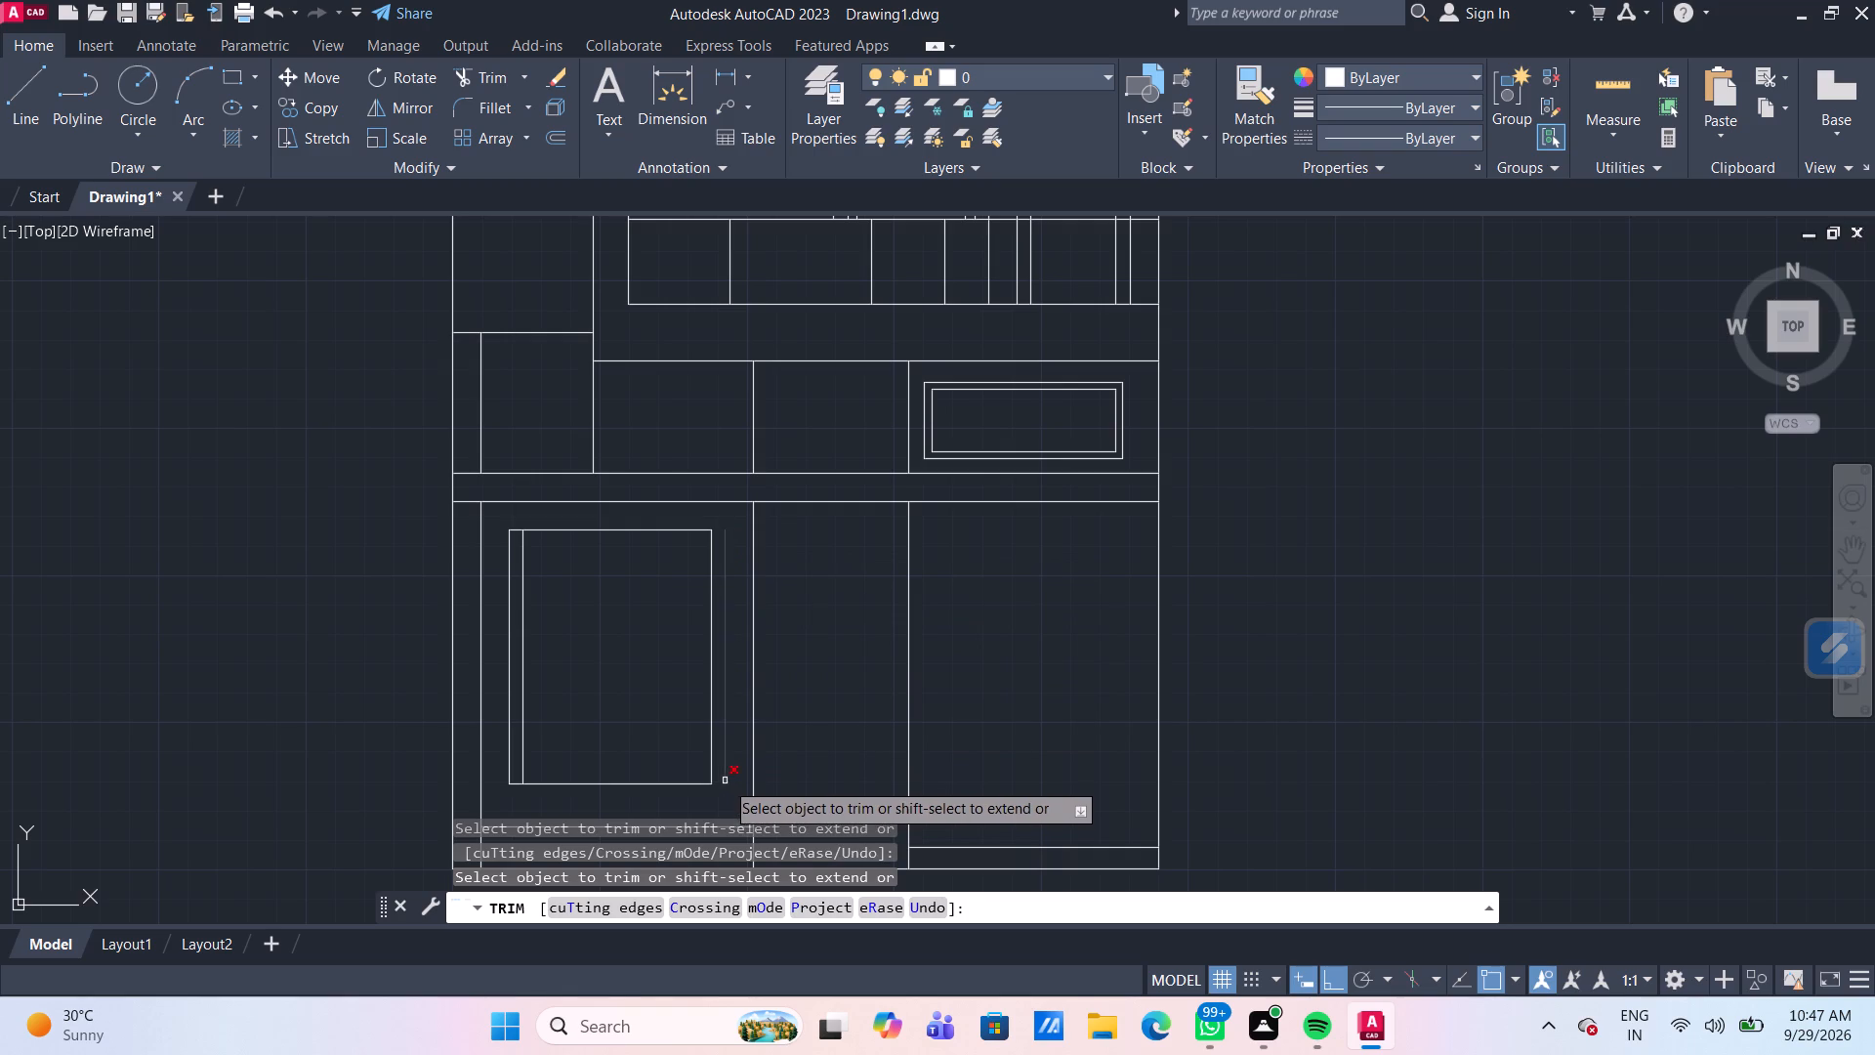
pyautogui.click(726, 781)
pyautogui.click(519, 791)
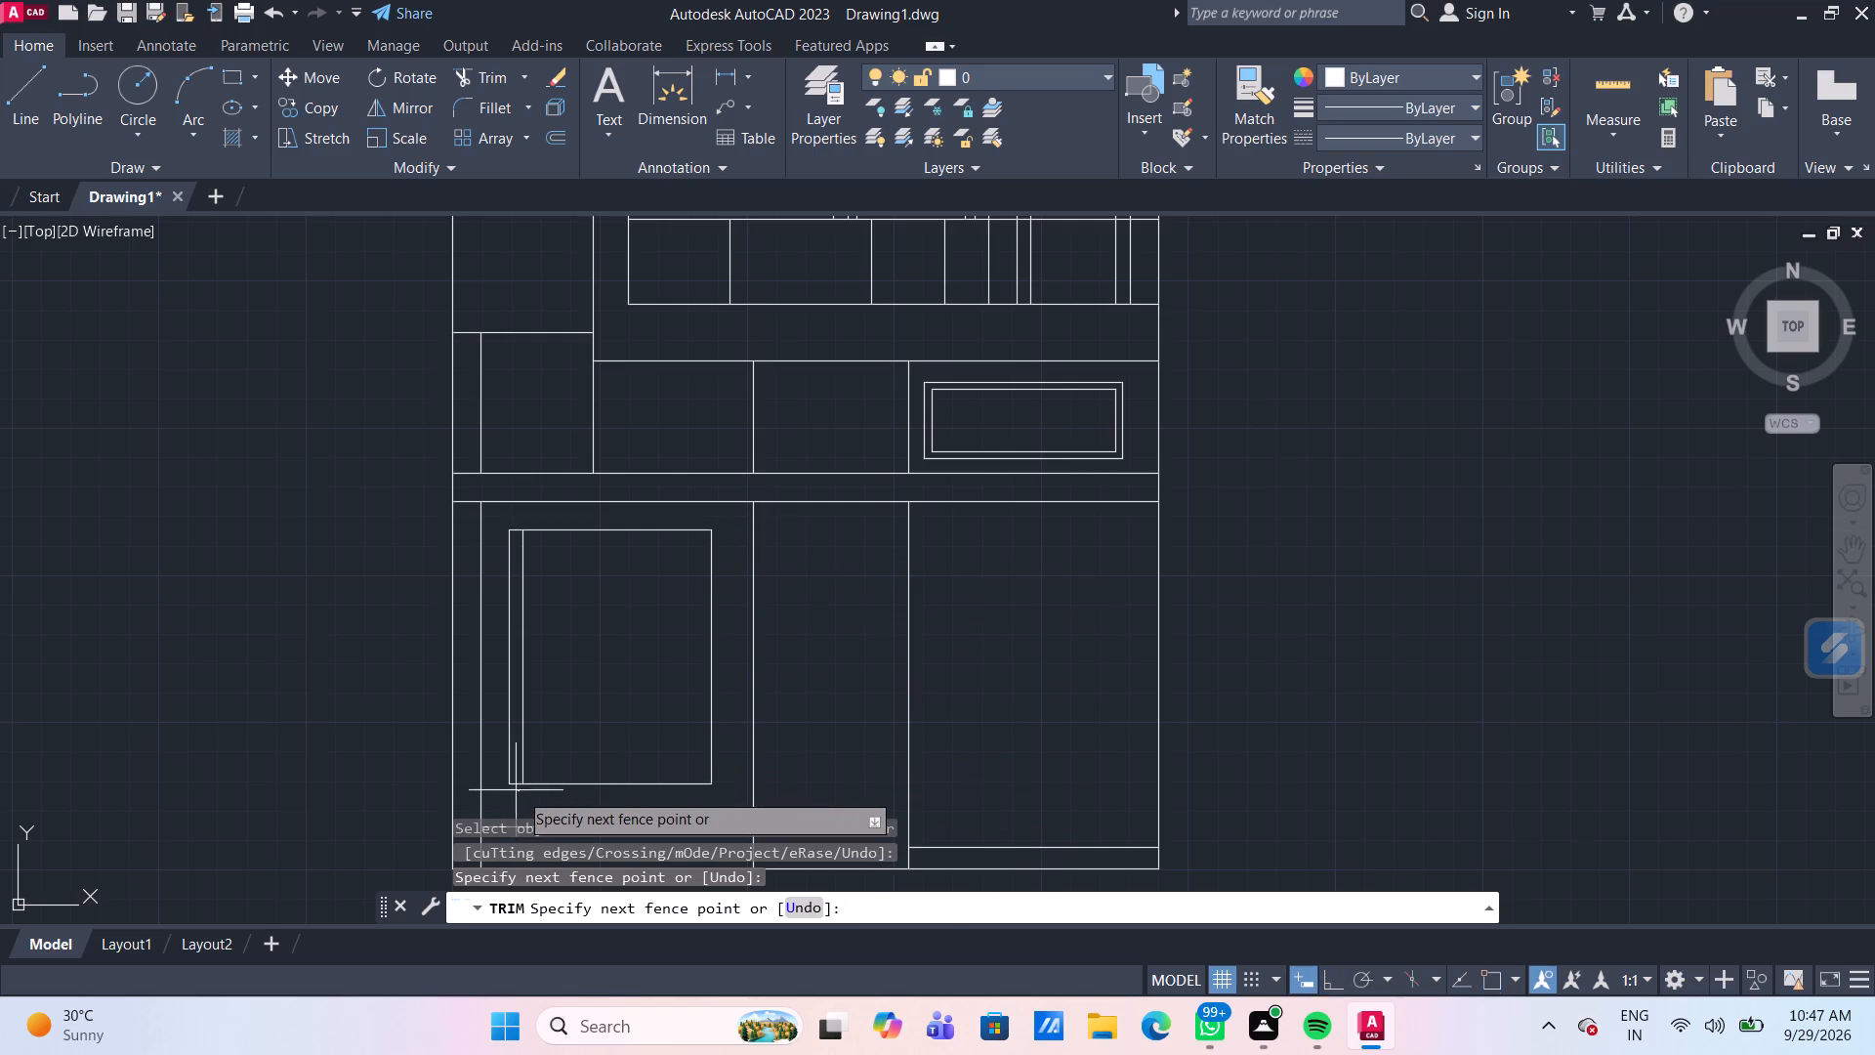
pyautogui.click(500, 768)
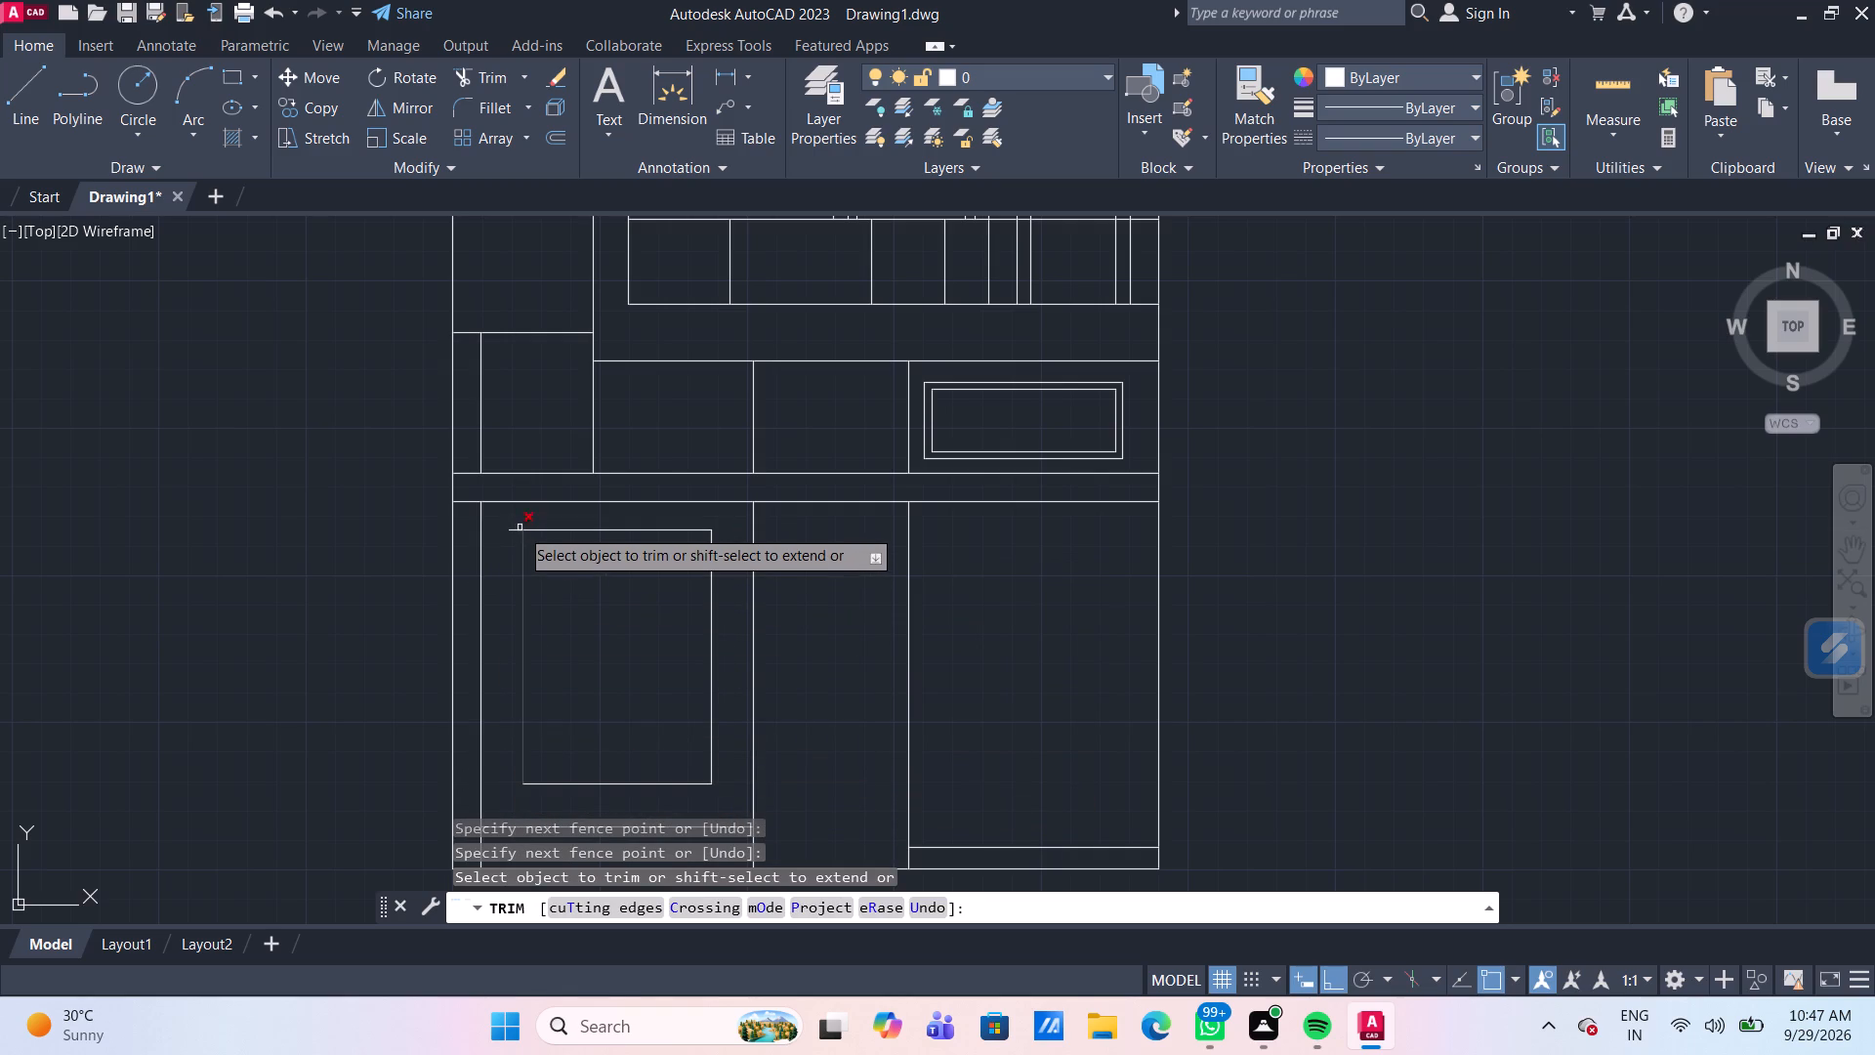
pyautogui.click(512, 528)
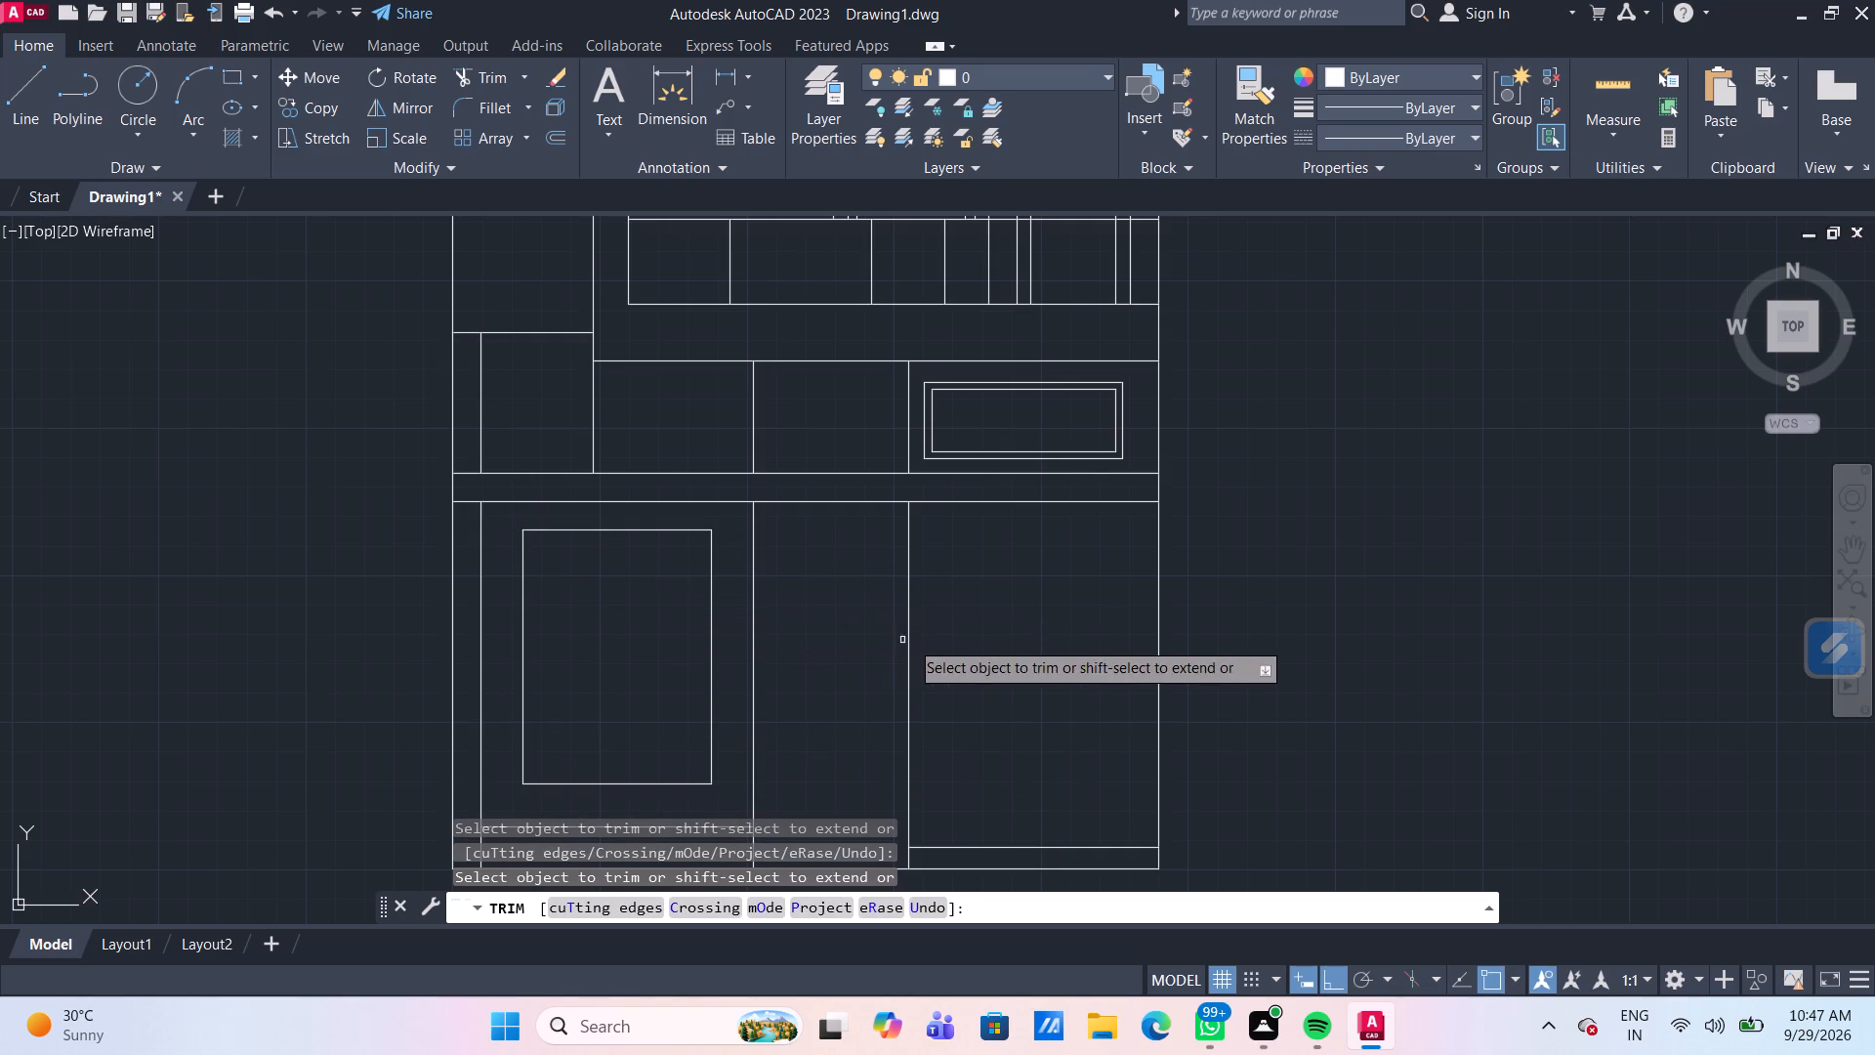
pyautogui.scroll(-1, 1056, 640)
pyautogui.press('Escape')
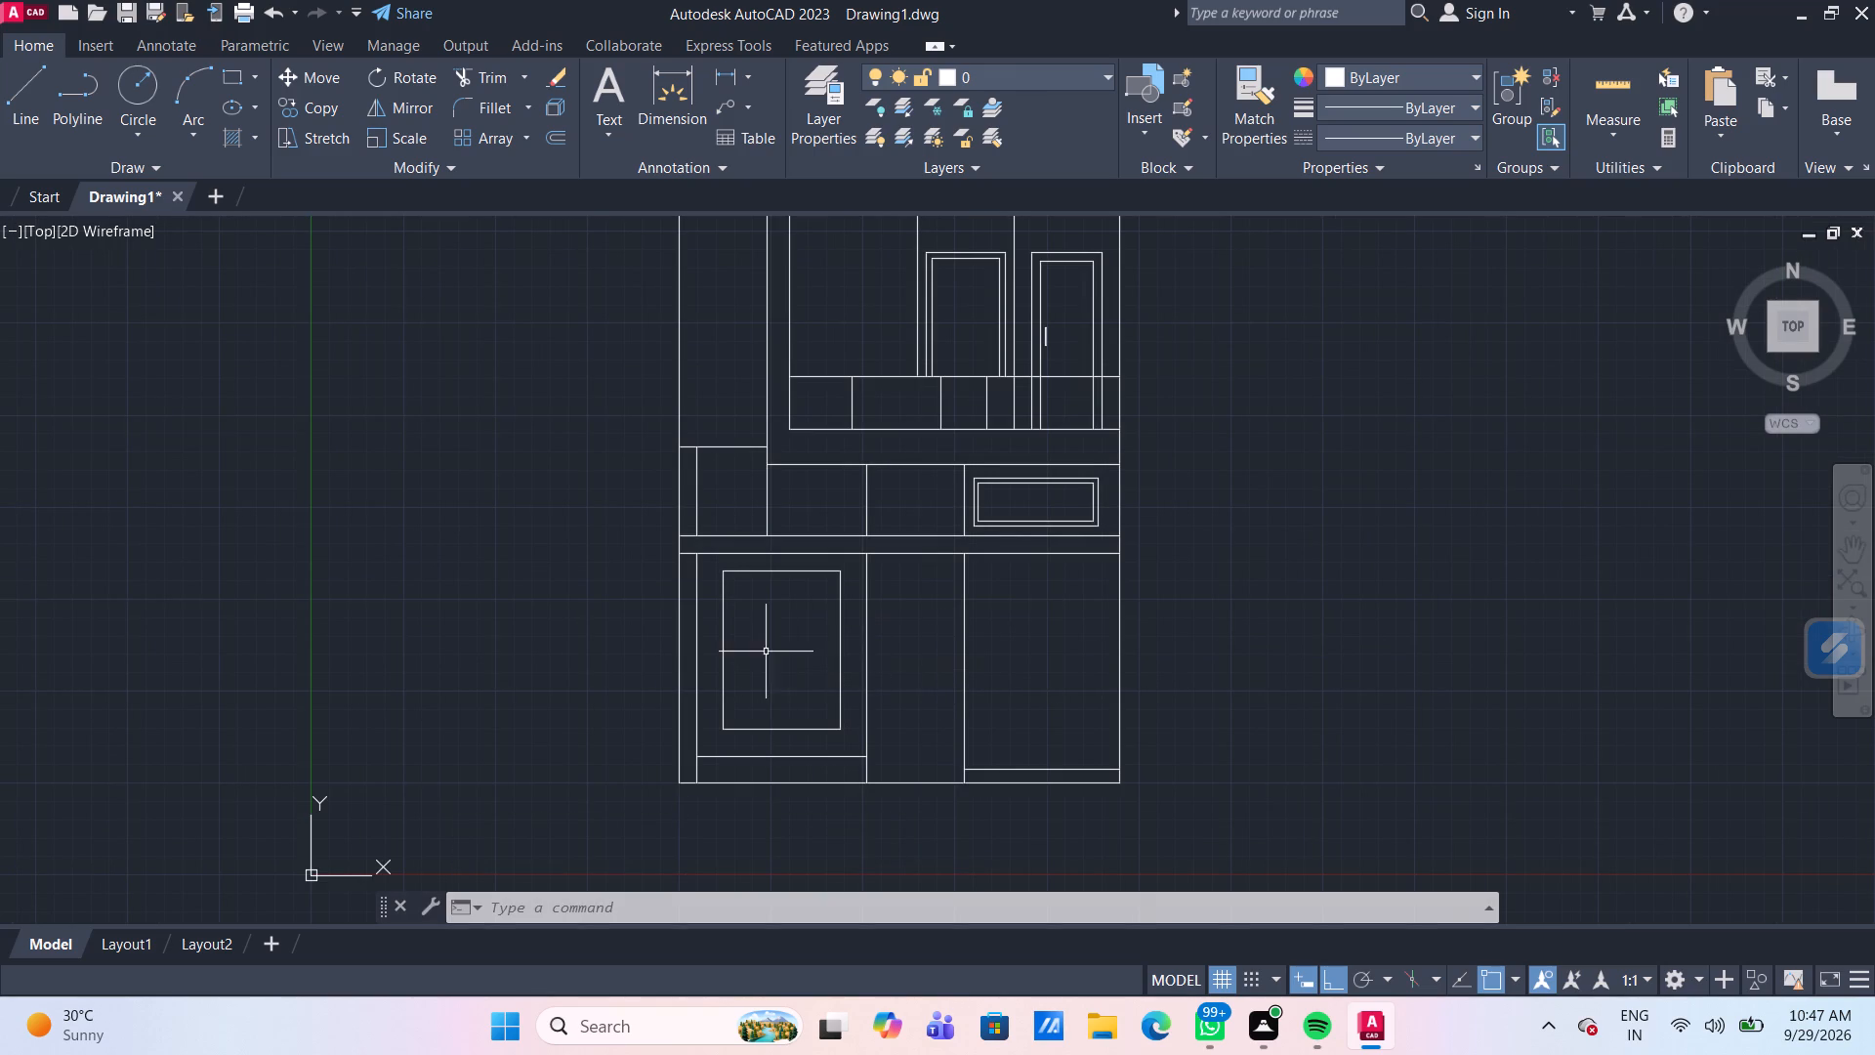
# Move the two vertical lines beside the plan's left outline, above and below the horizontal band, 4" to the right.
pyautogui.moveTo(766, 651); pyautogui.dragTo(750, 682, button='middle')
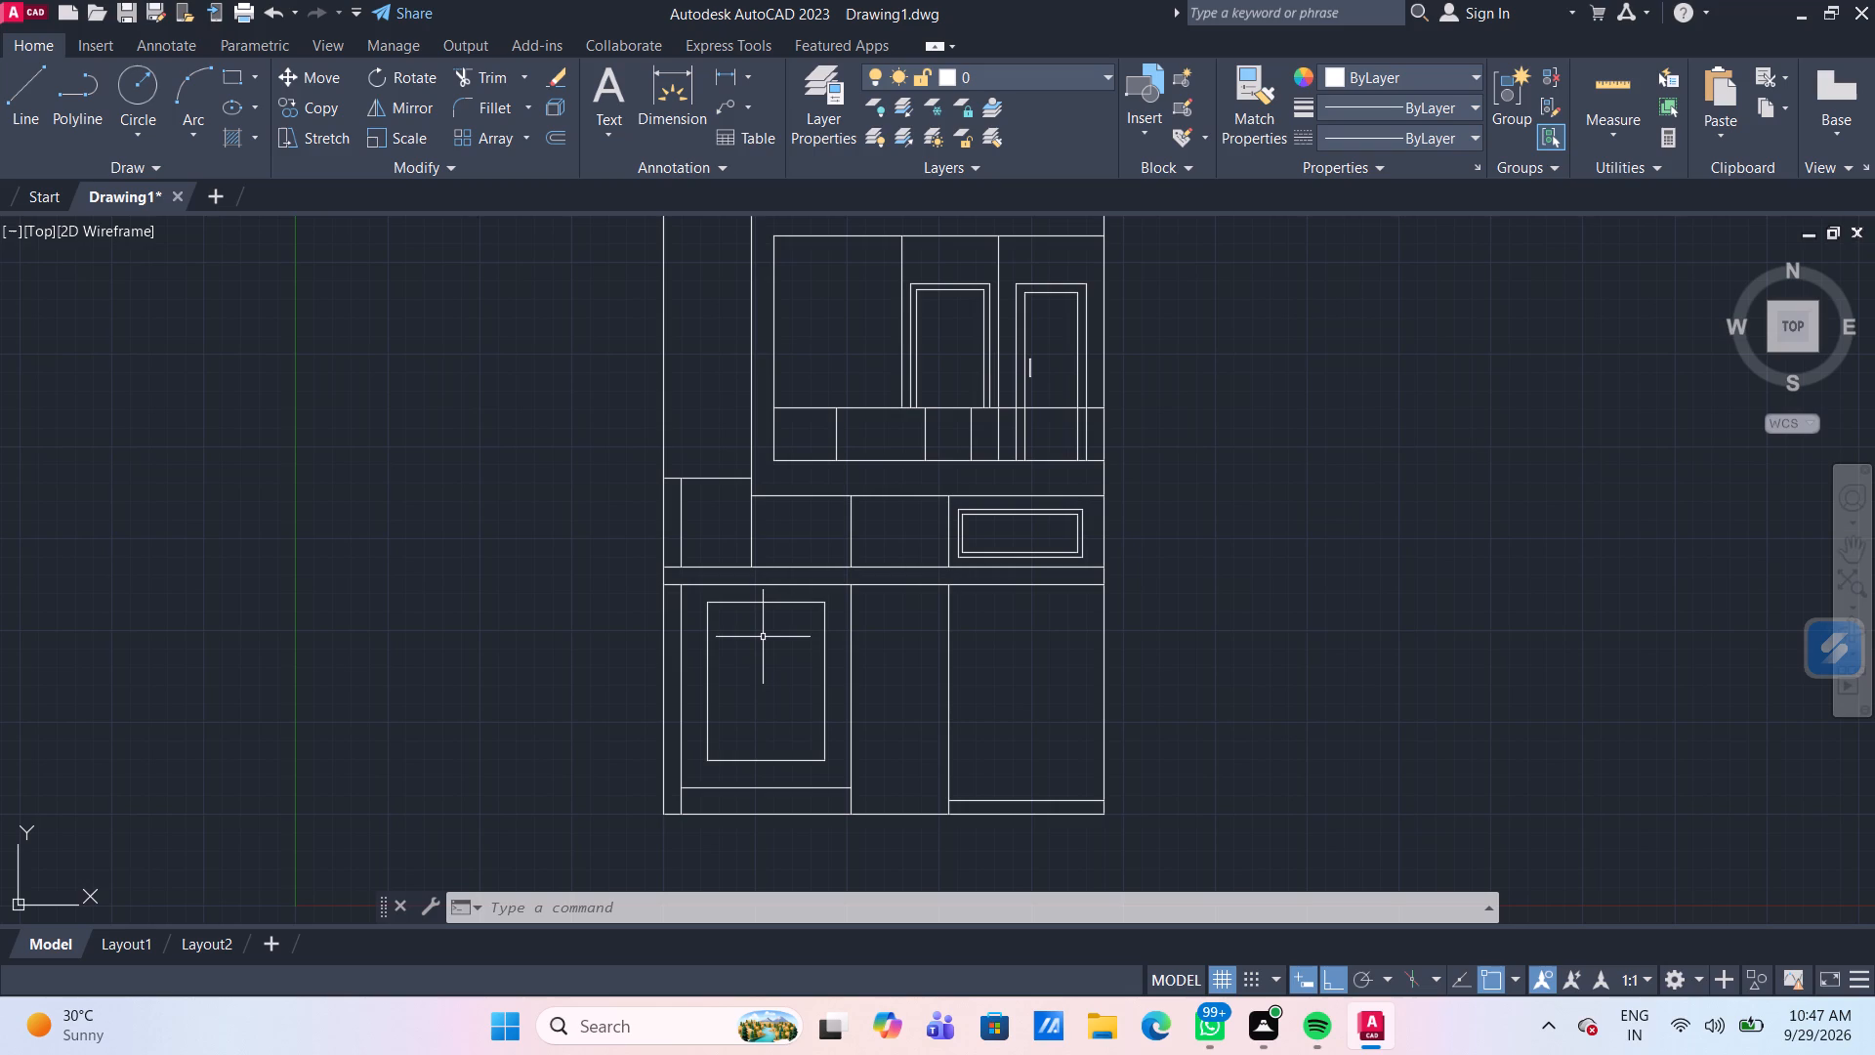
pyautogui.scroll(-2, 763, 637)
pyautogui.scroll(2, 763, 637)
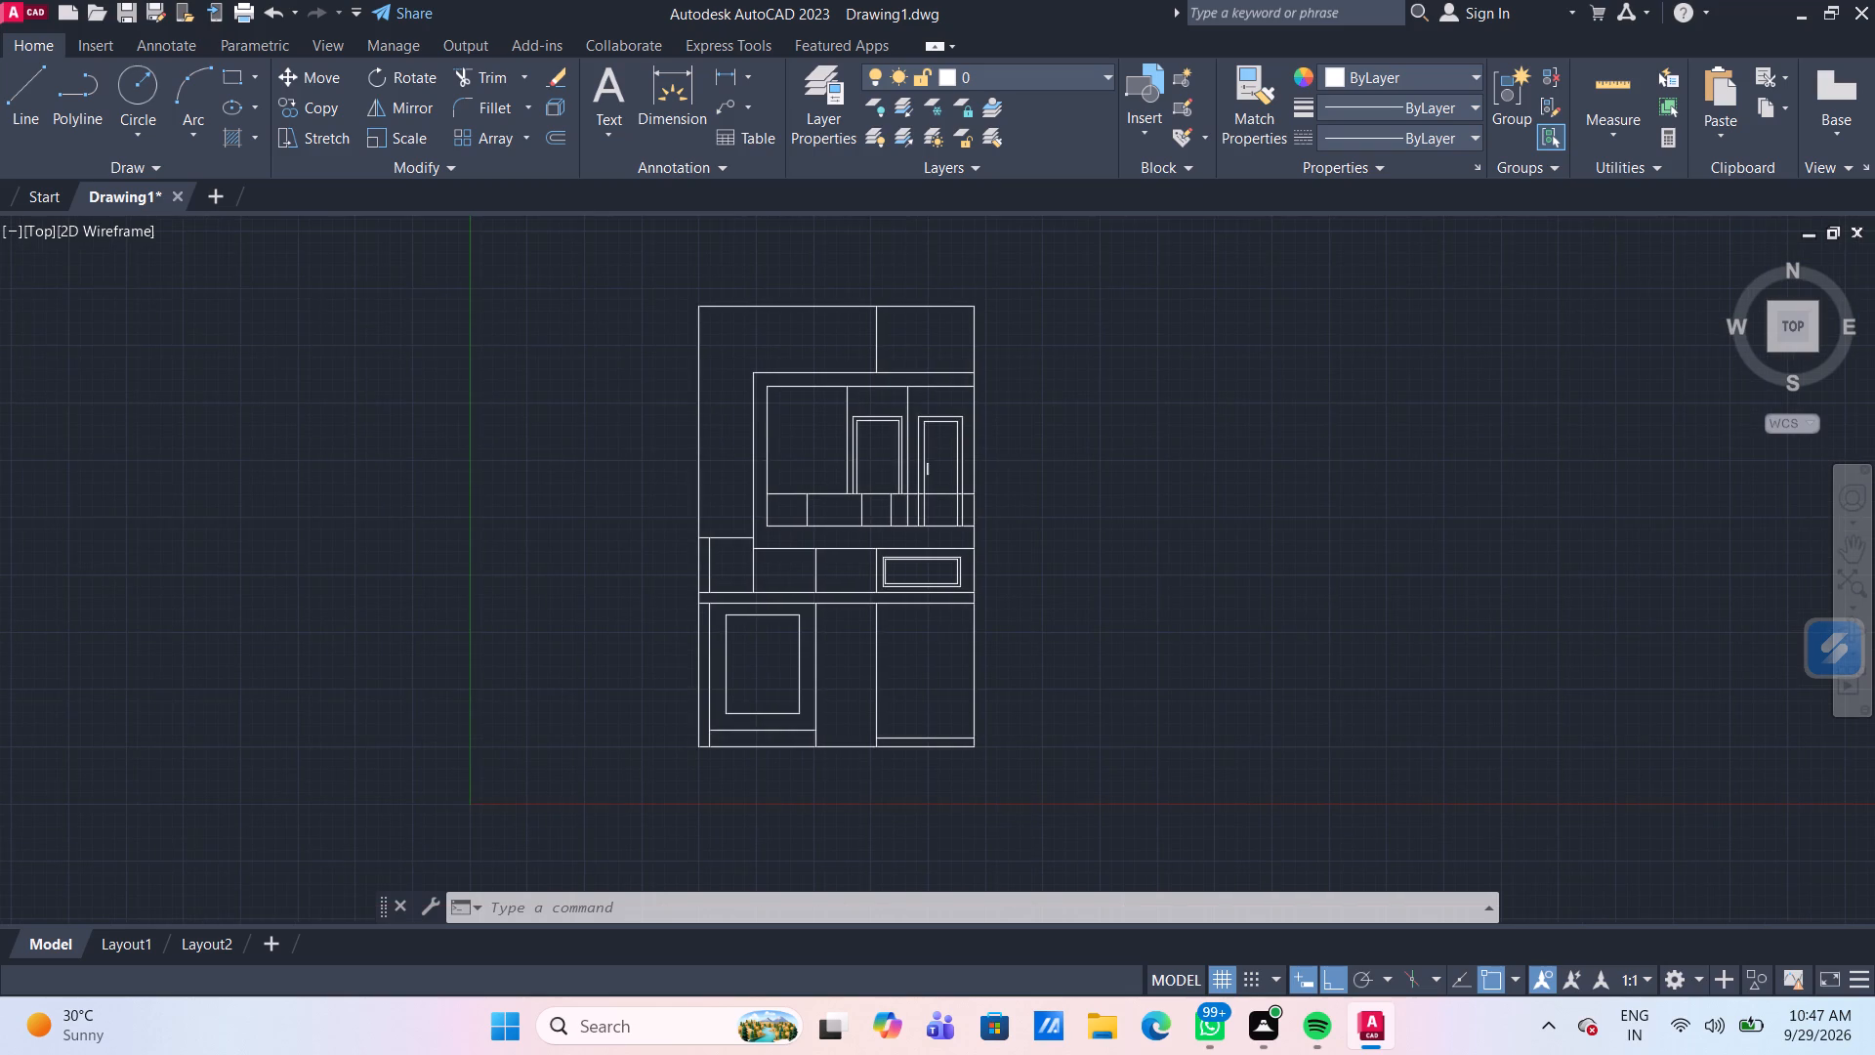
pyautogui.scroll(1, 763, 637)
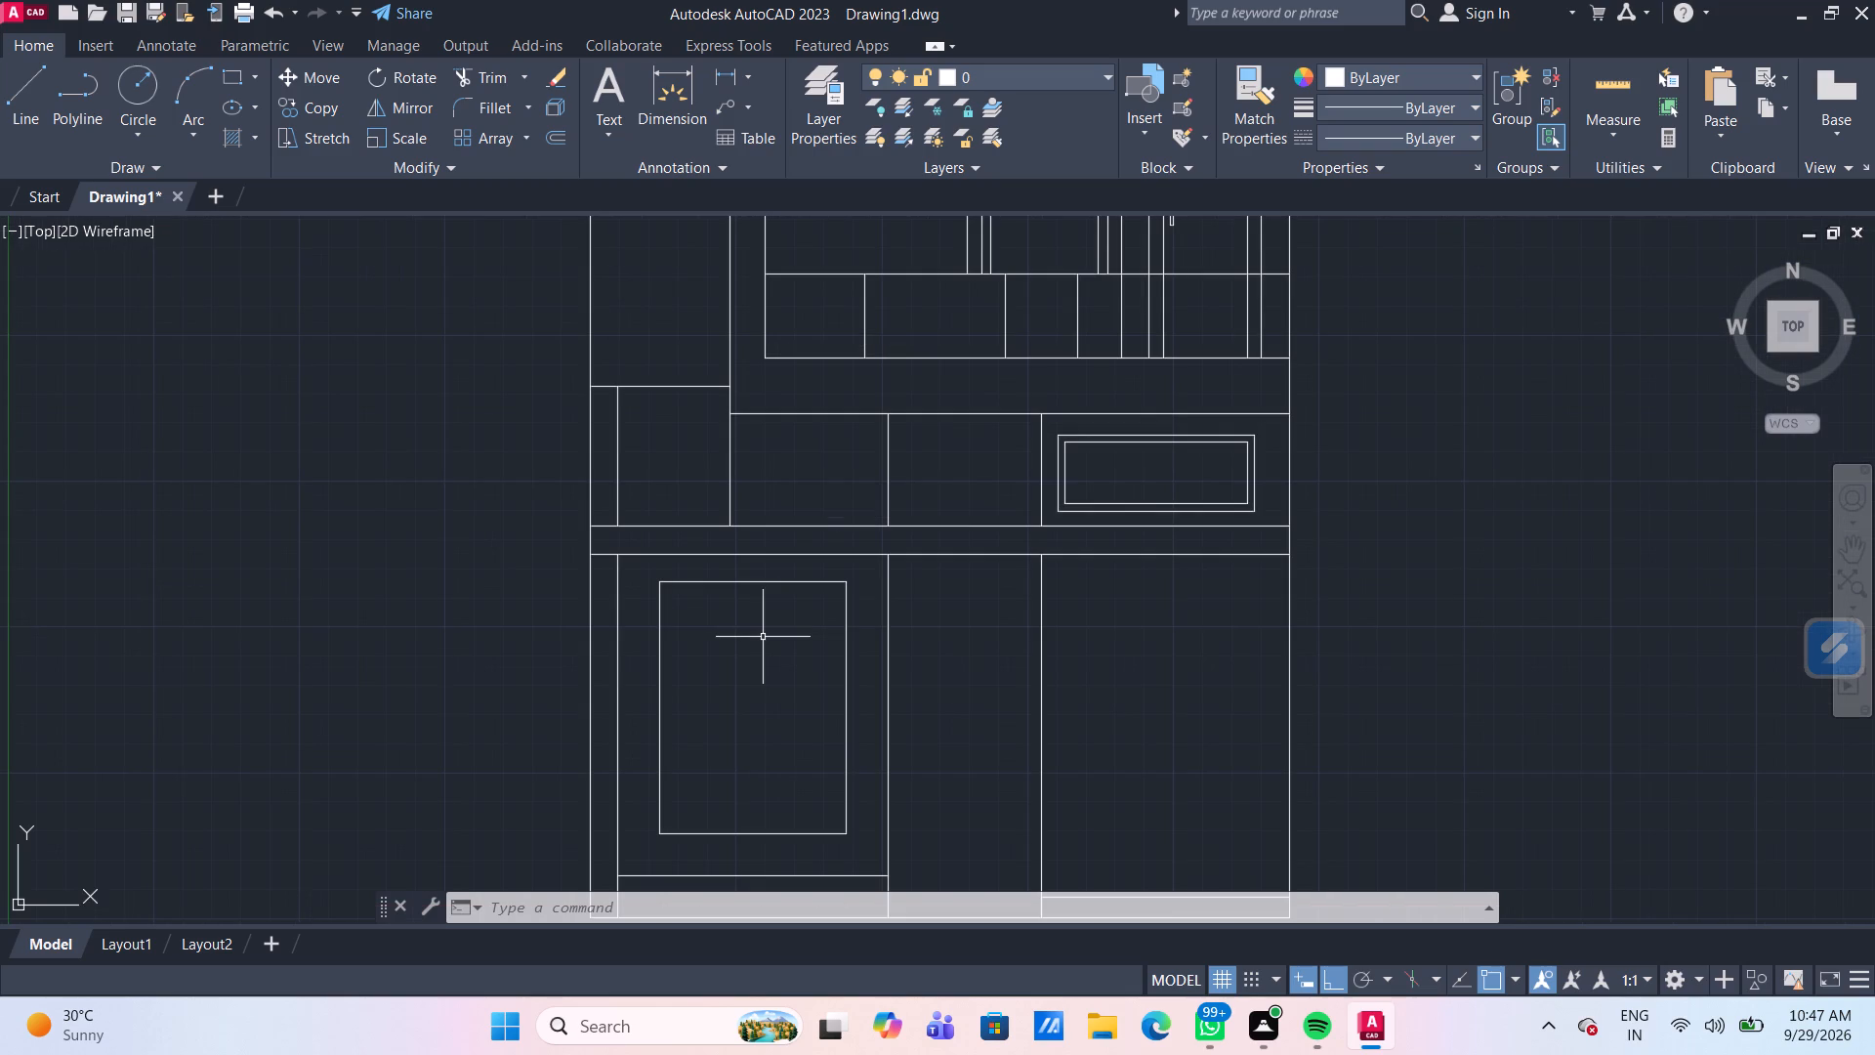
pyautogui.click(617, 449)
pyautogui.click(618, 595)
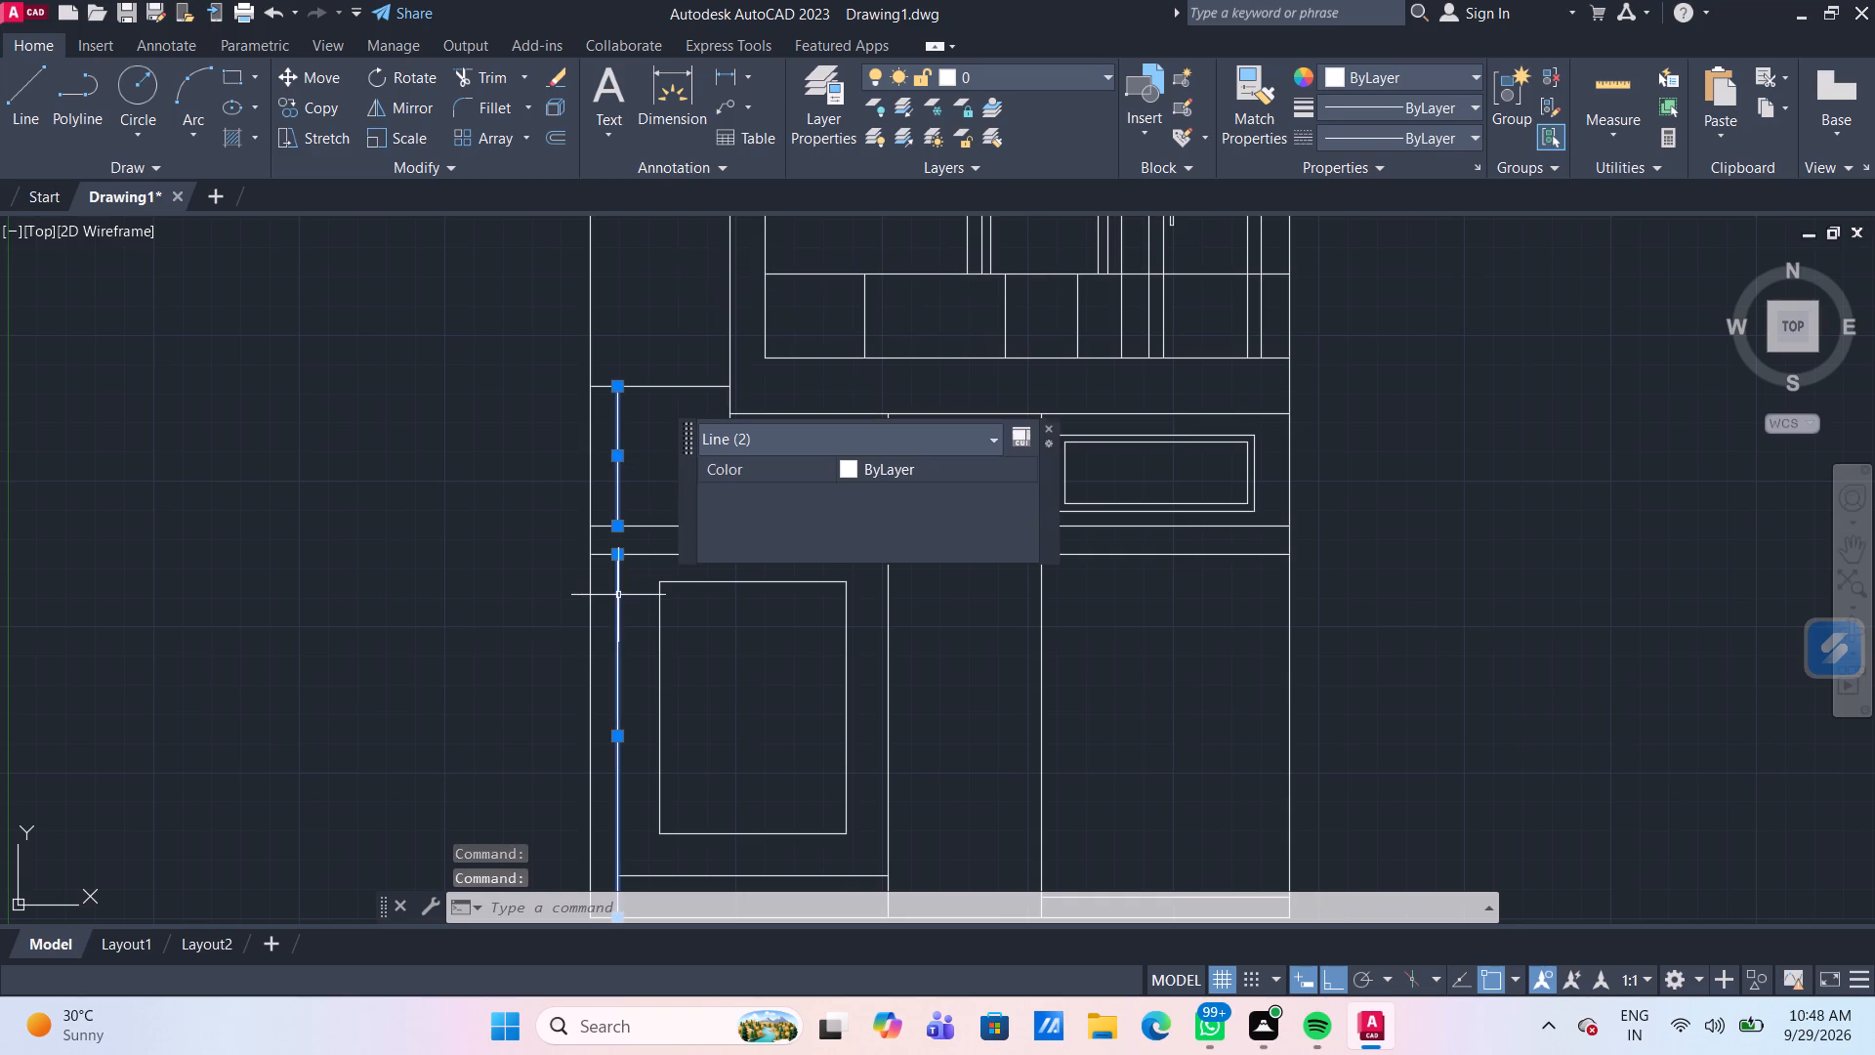
pyautogui.moveTo(804, 669); pyautogui.dragTo(819, 611, button='middle')
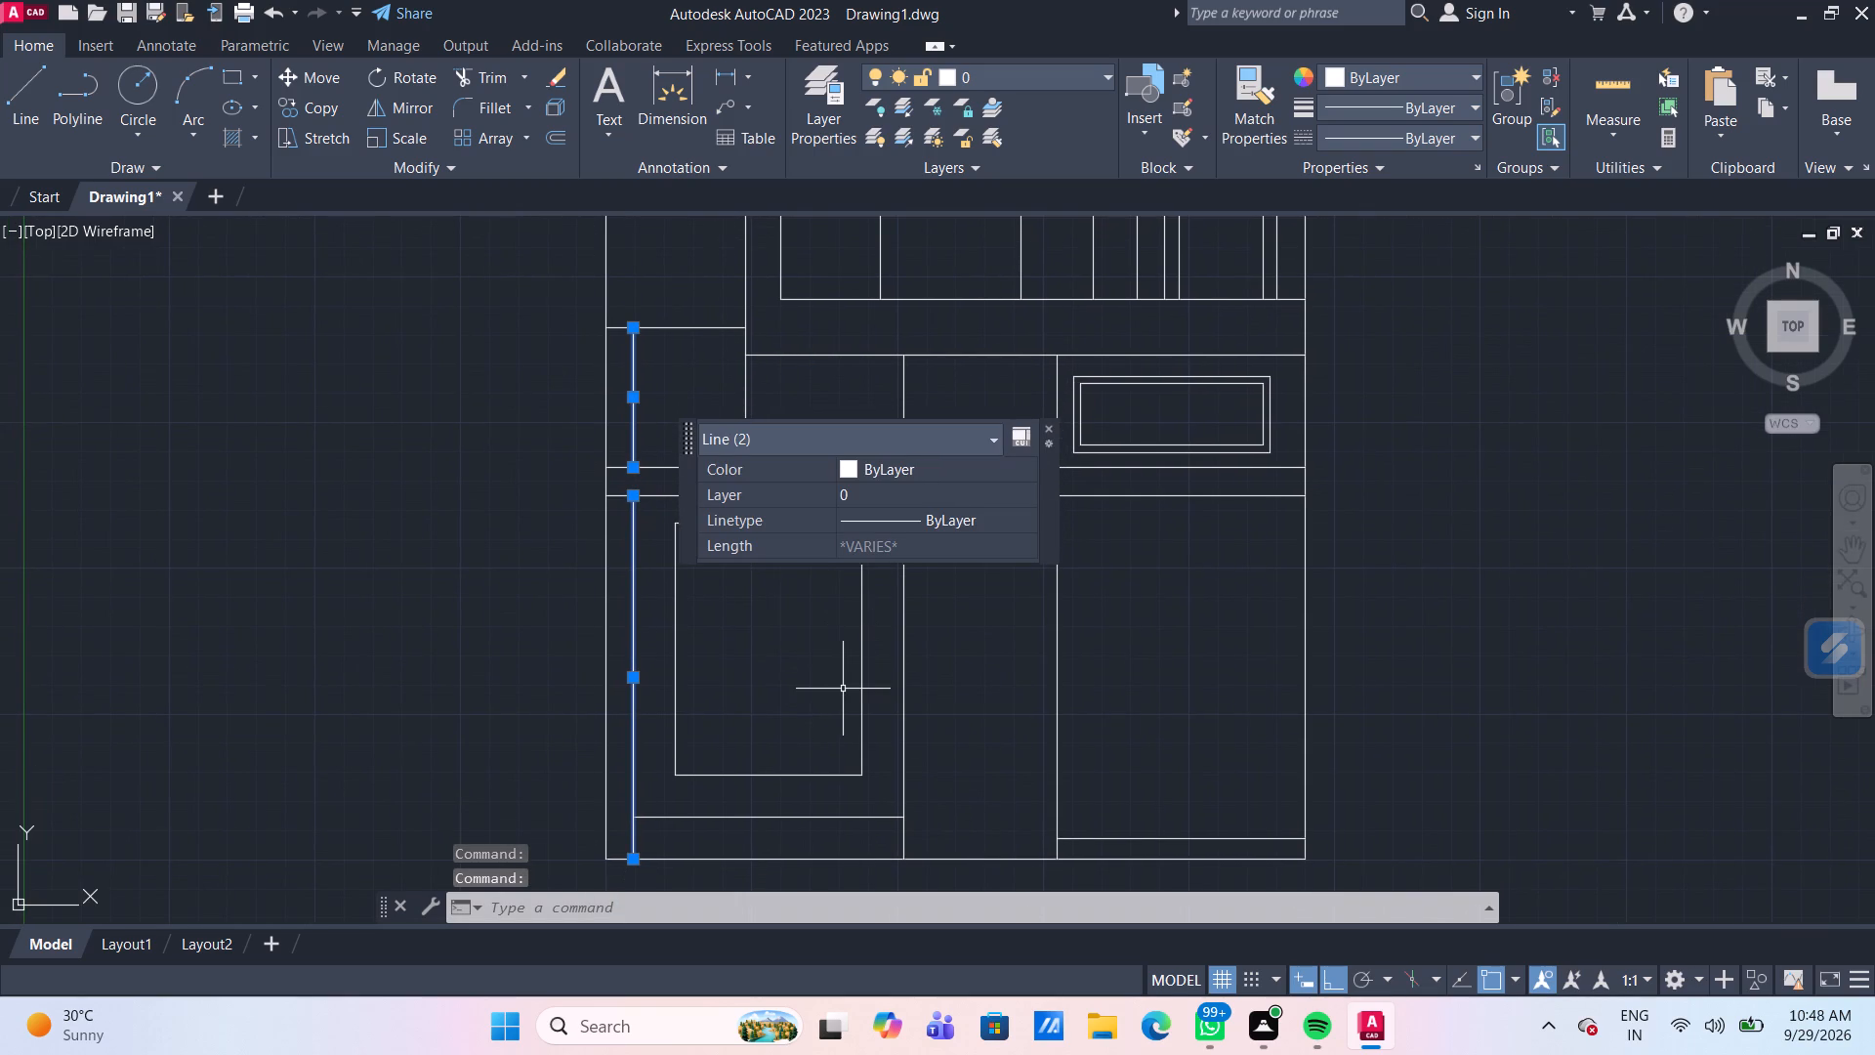
pyautogui.press('m')
pyautogui.press('Return')
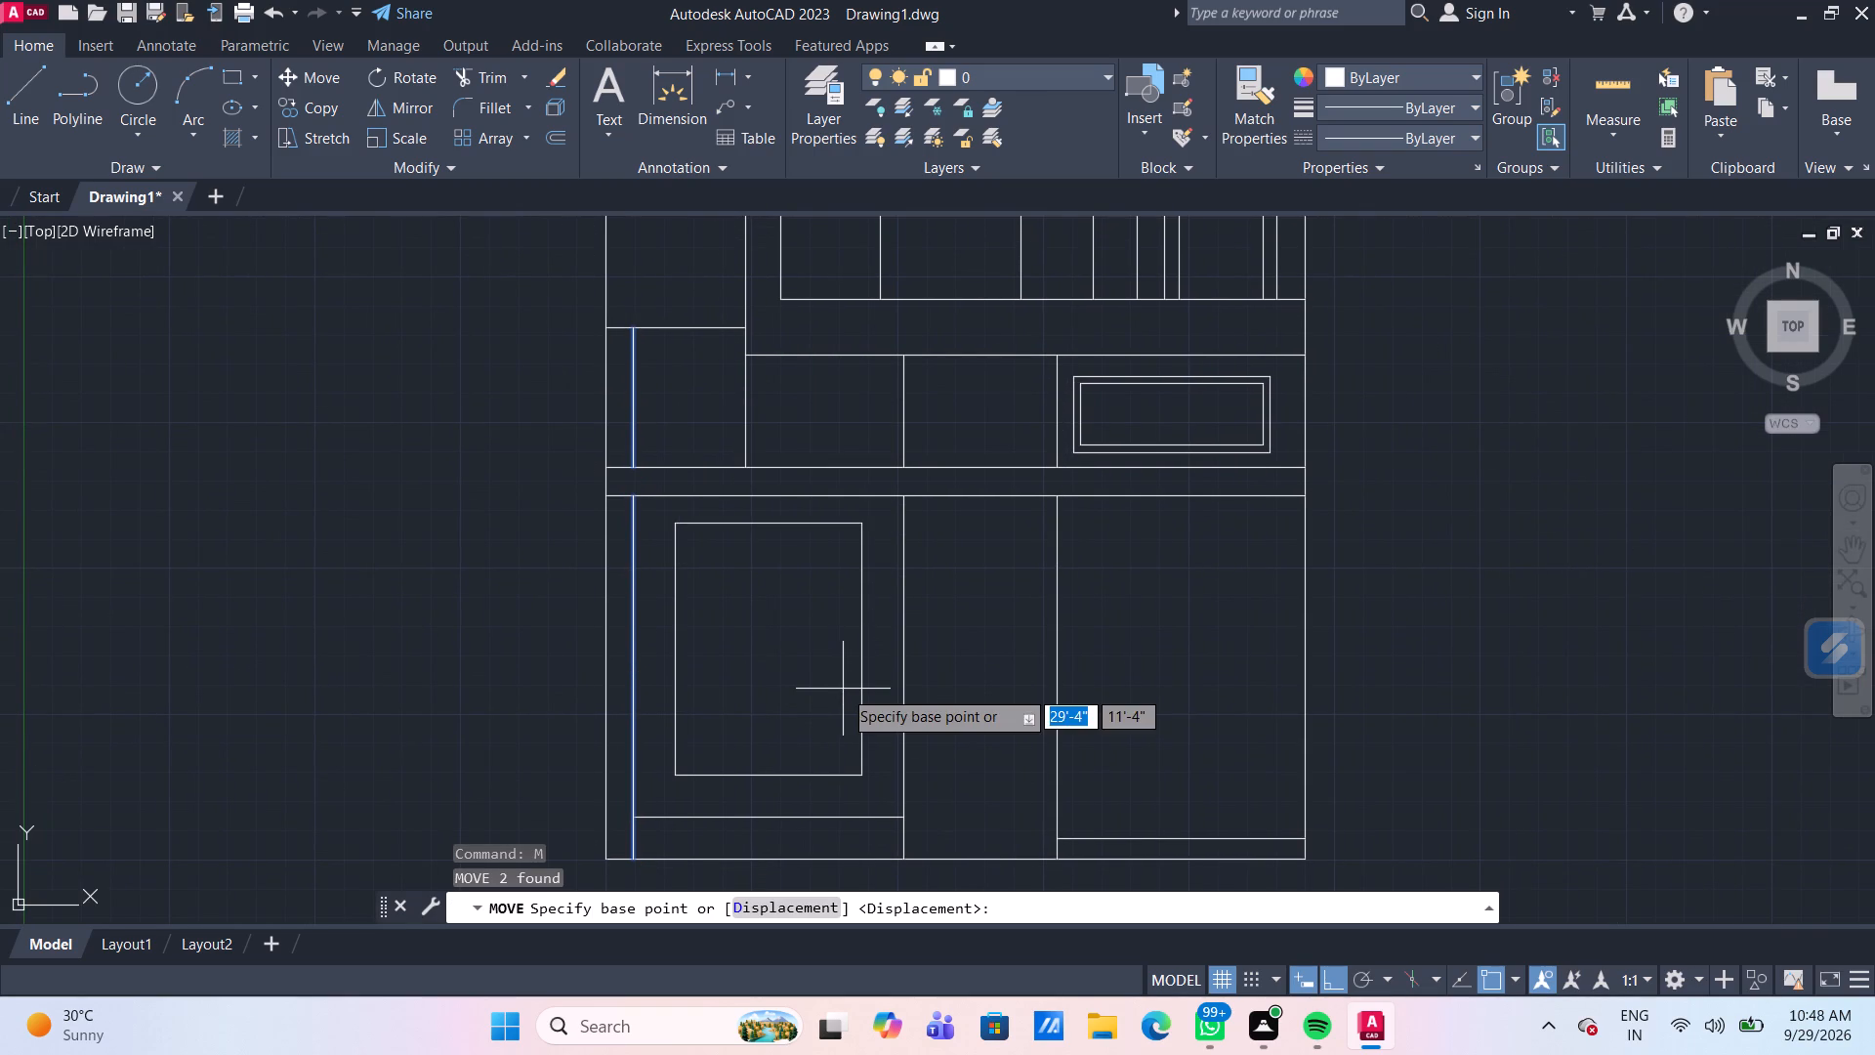
pyautogui.scroll(1, 645, 865)
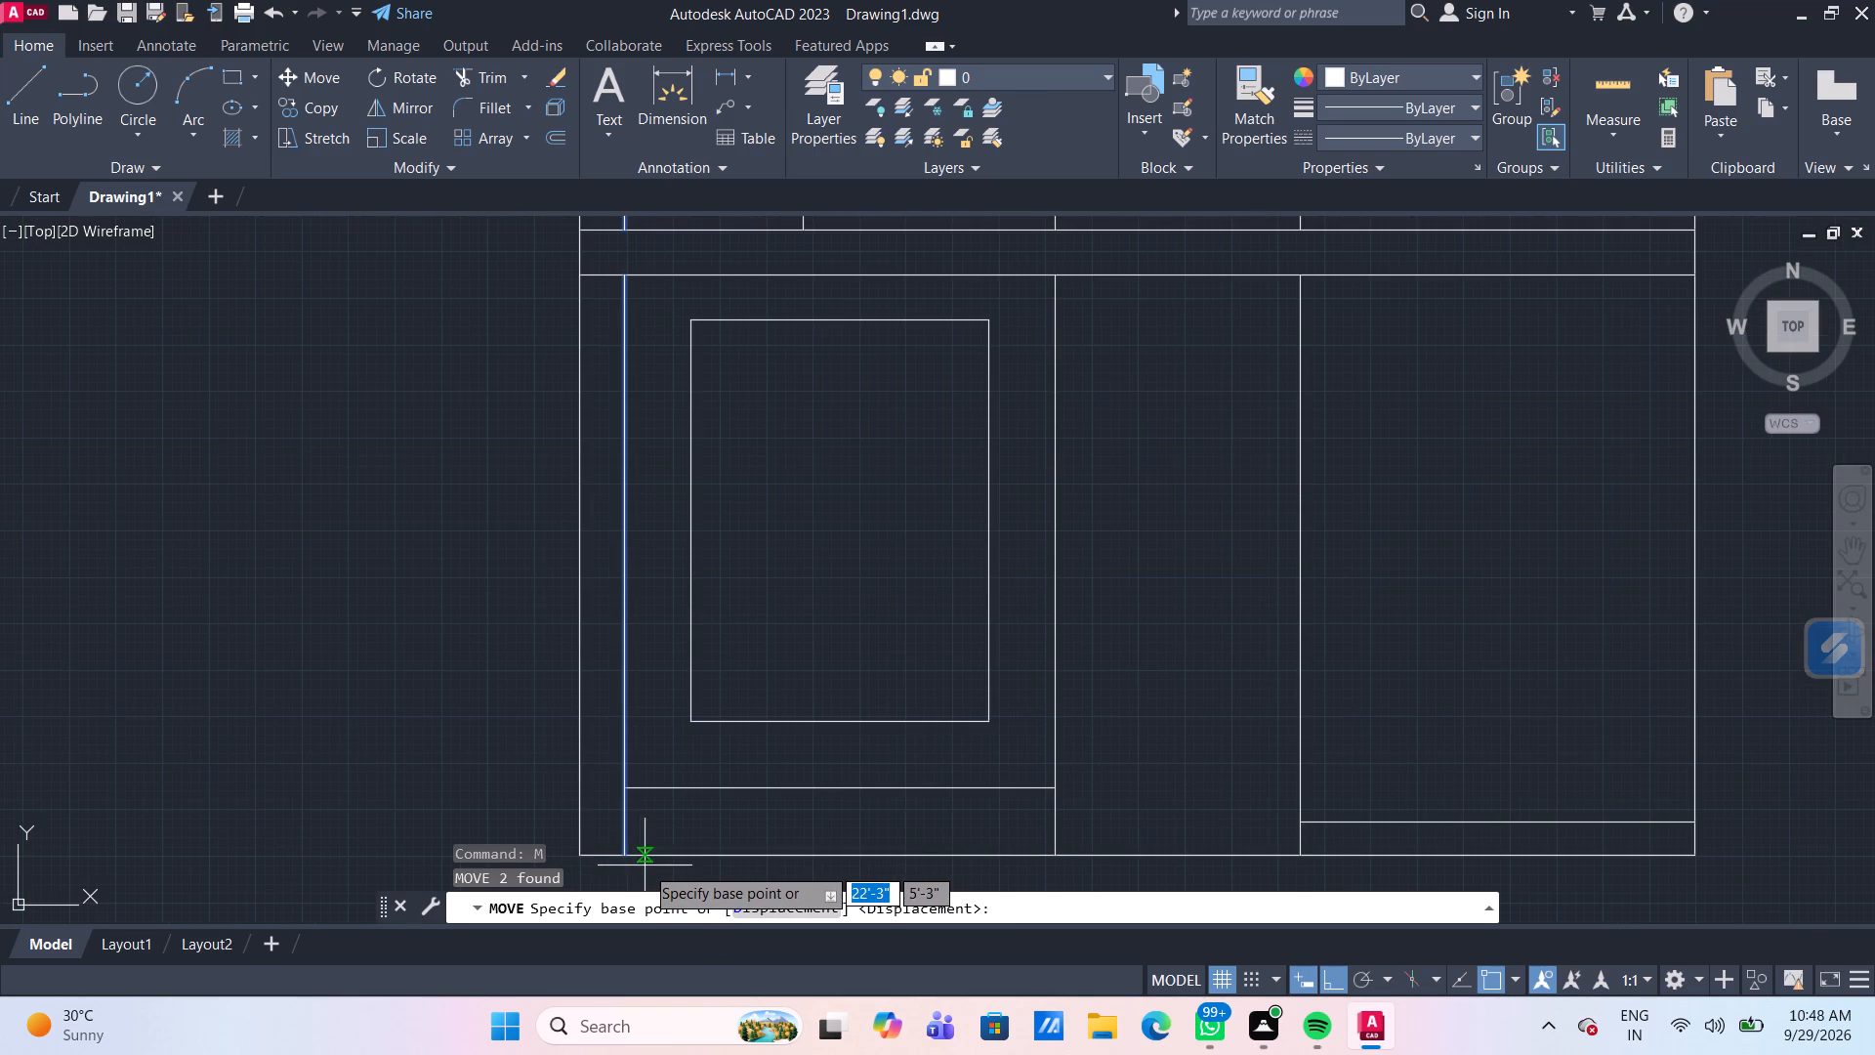
pyautogui.click(628, 856)
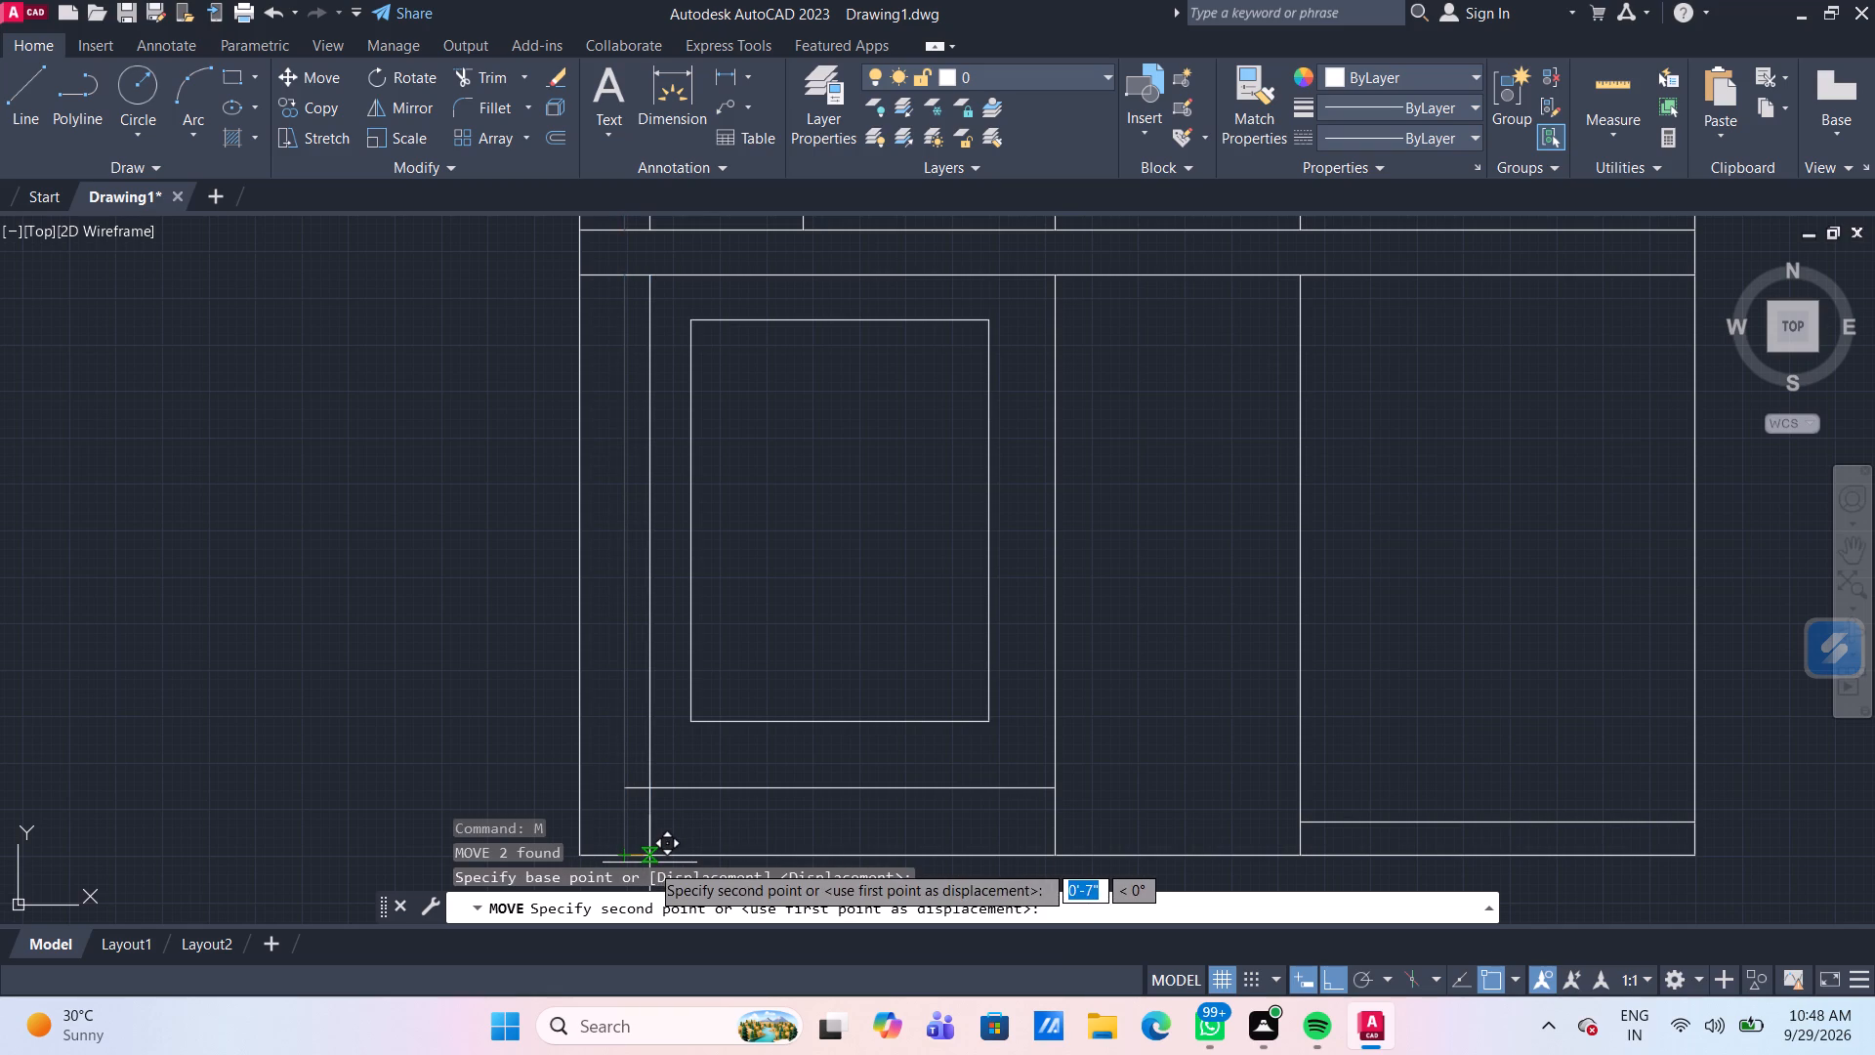
pyautogui.write('4"')
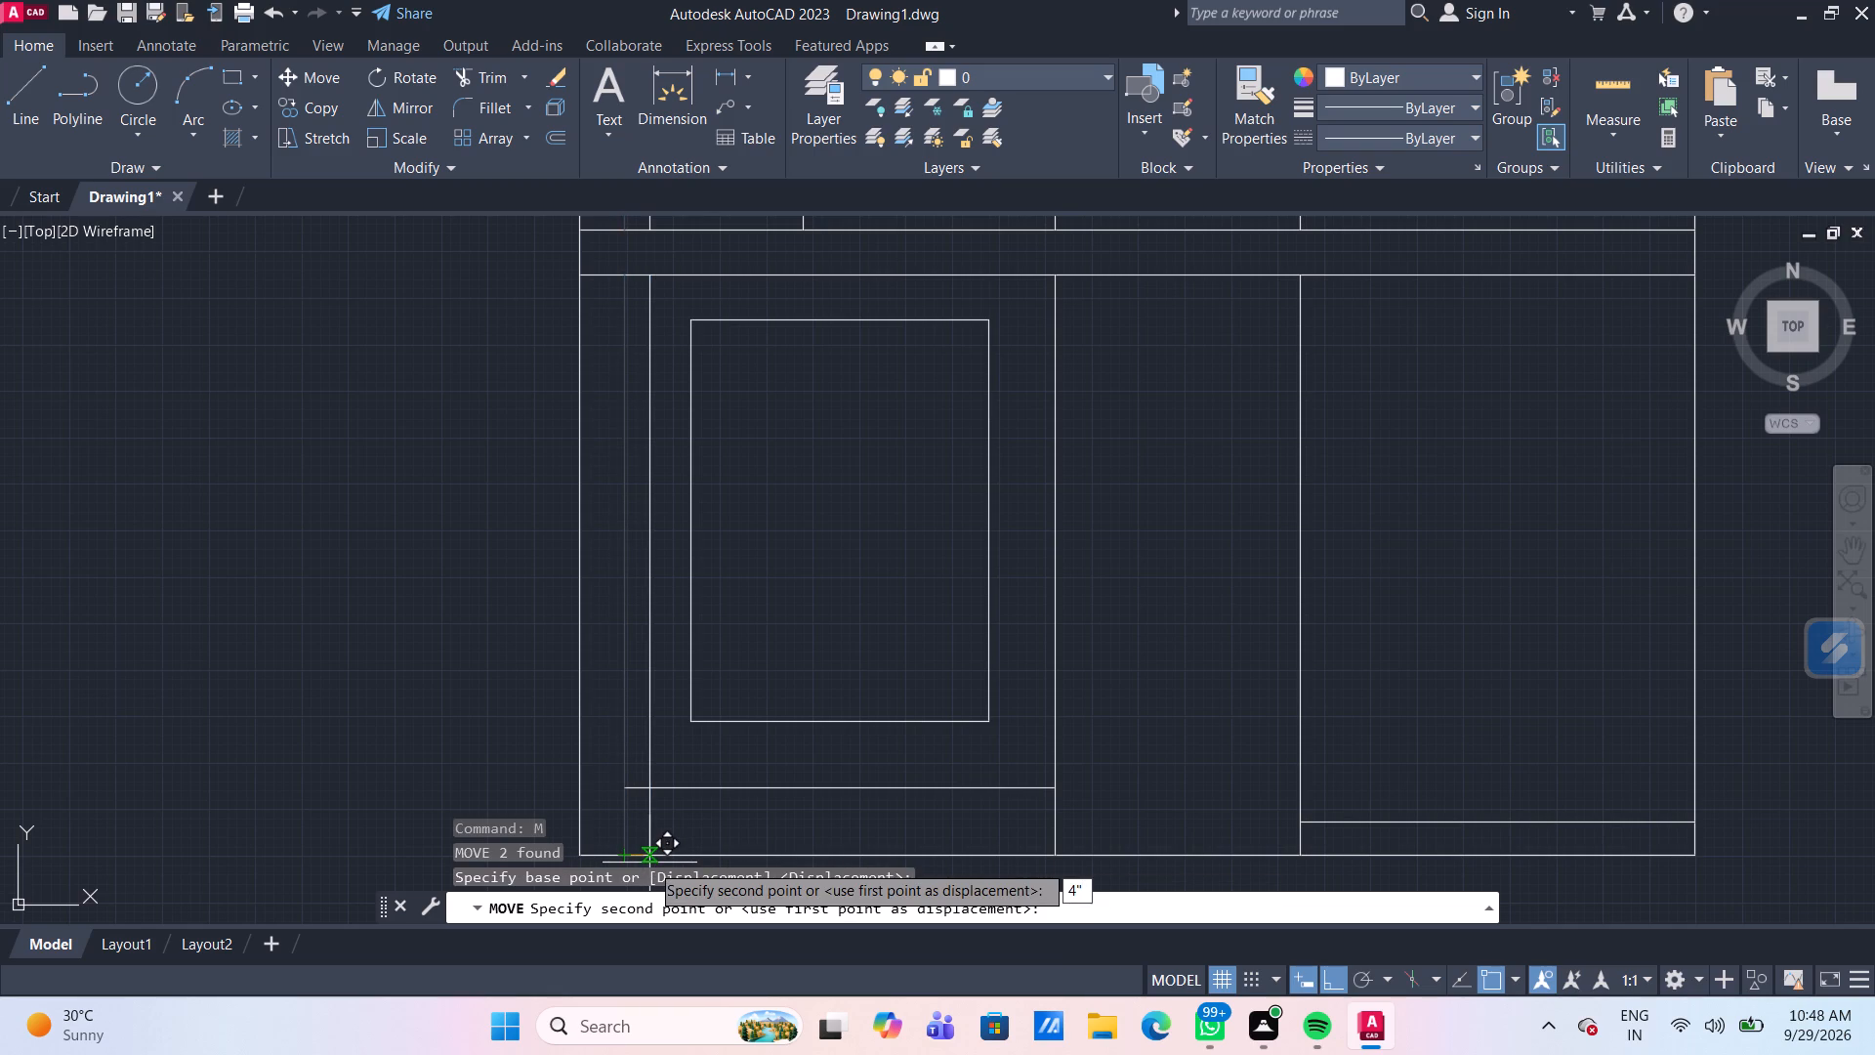
pyautogui.press('Return')
# Trim the end of the left bay's lower horizontal line that overhangs the moved vertical line.
pyautogui.scroll(-1, 689, 569)
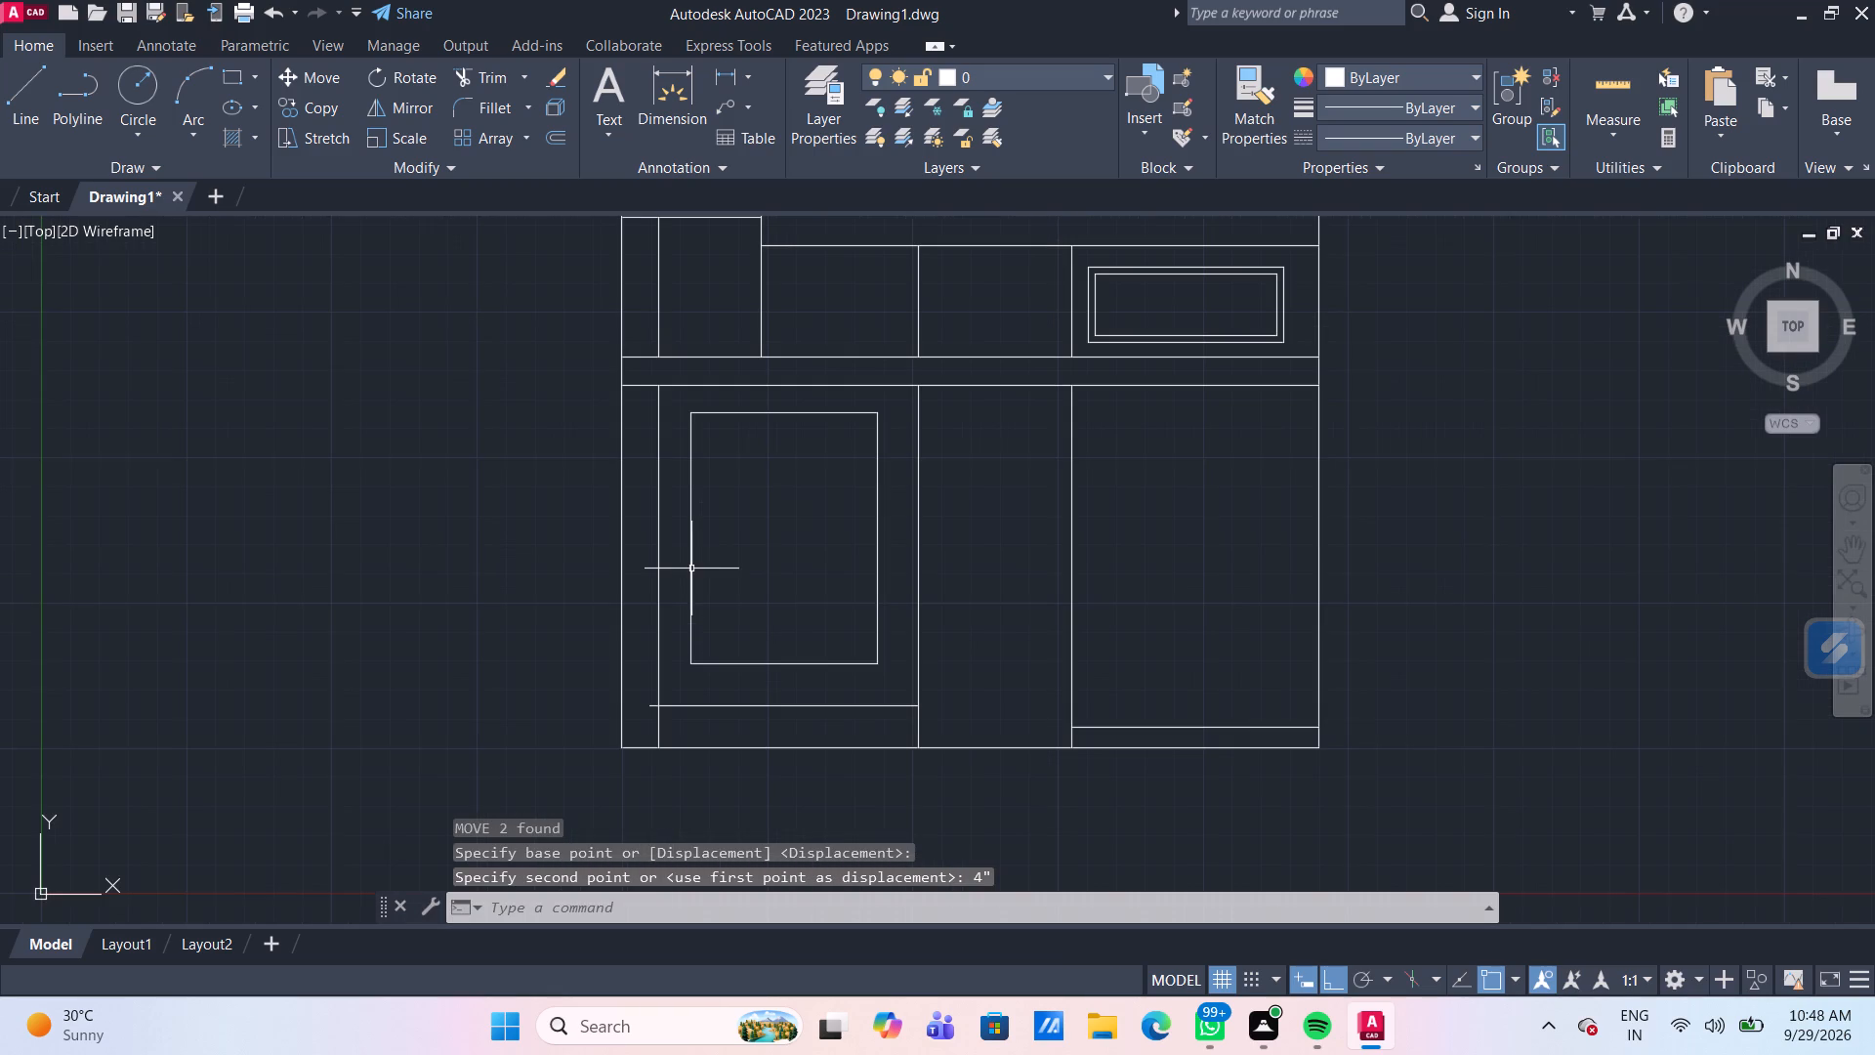
pyautogui.scroll(-1, 711, 545)
pyautogui.scroll(1, 696, 569)
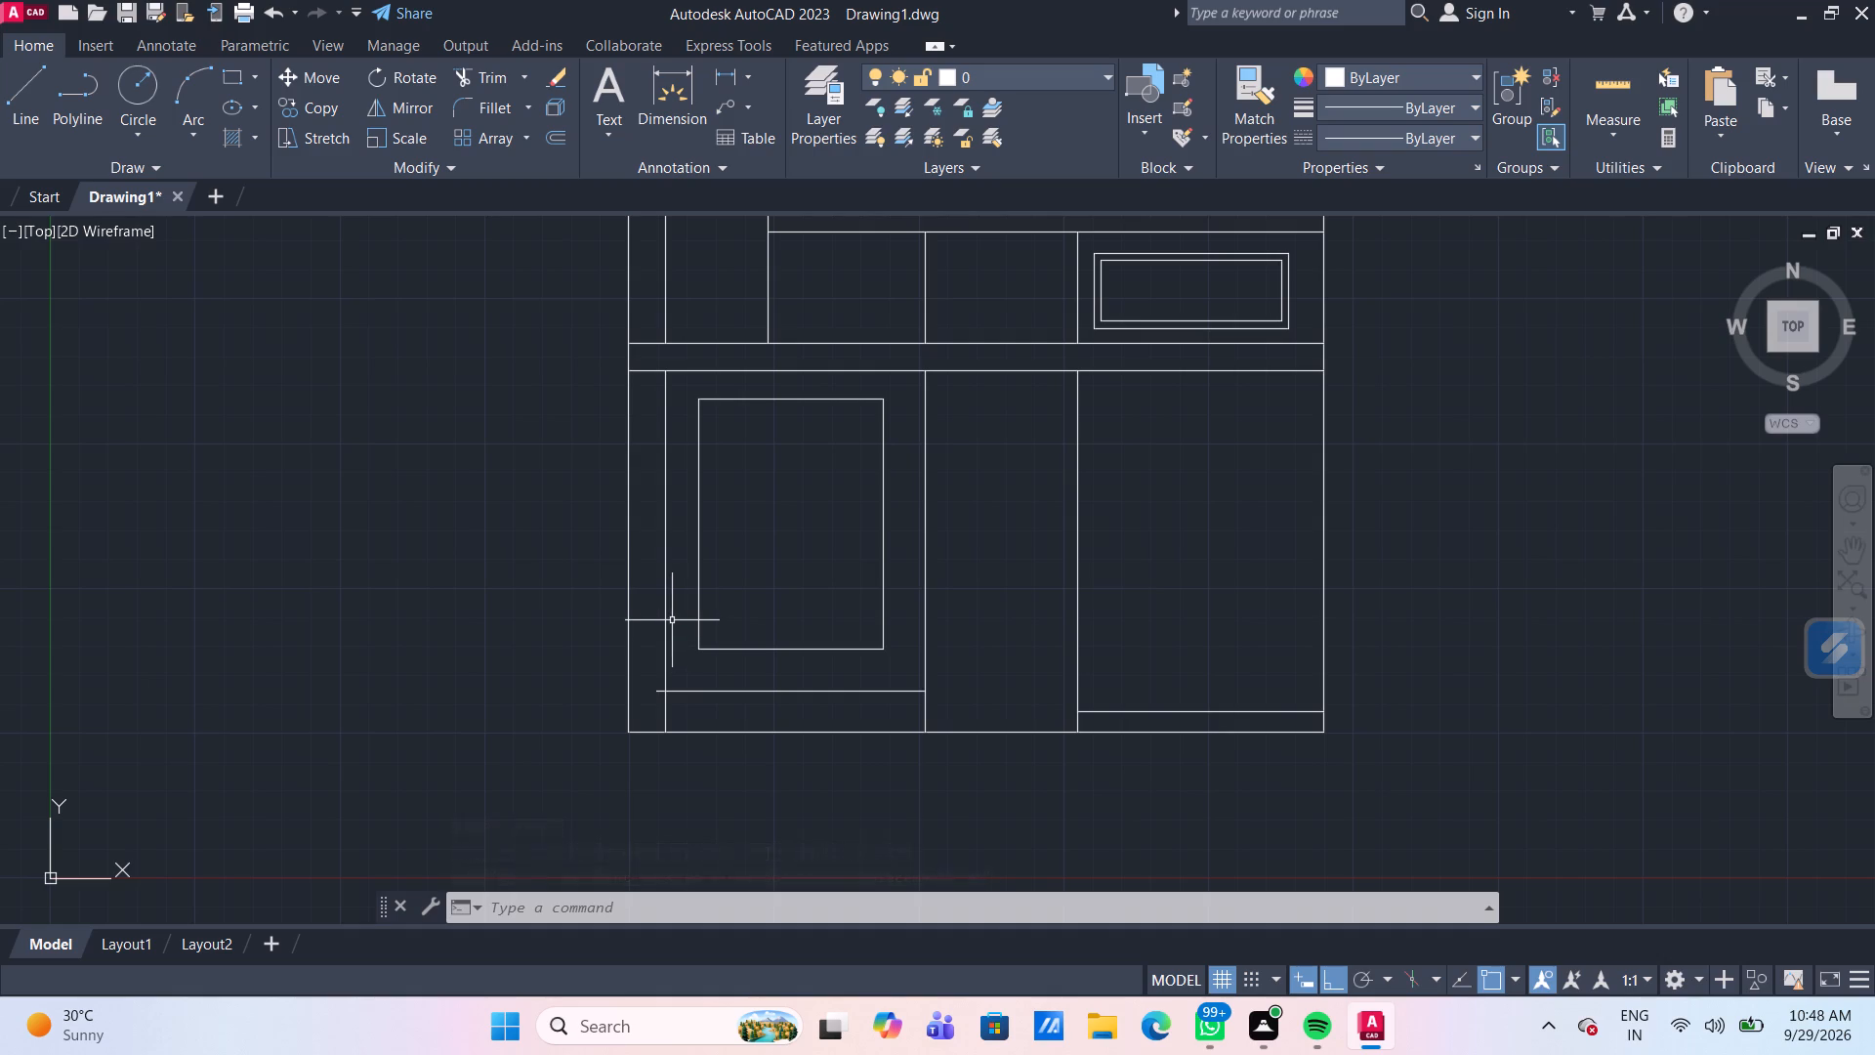
pyautogui.moveTo(673, 596); pyautogui.dragTo(685, 566, button='middle')
pyautogui.press('Escape')
pyautogui.scroll(2, 659, 663)
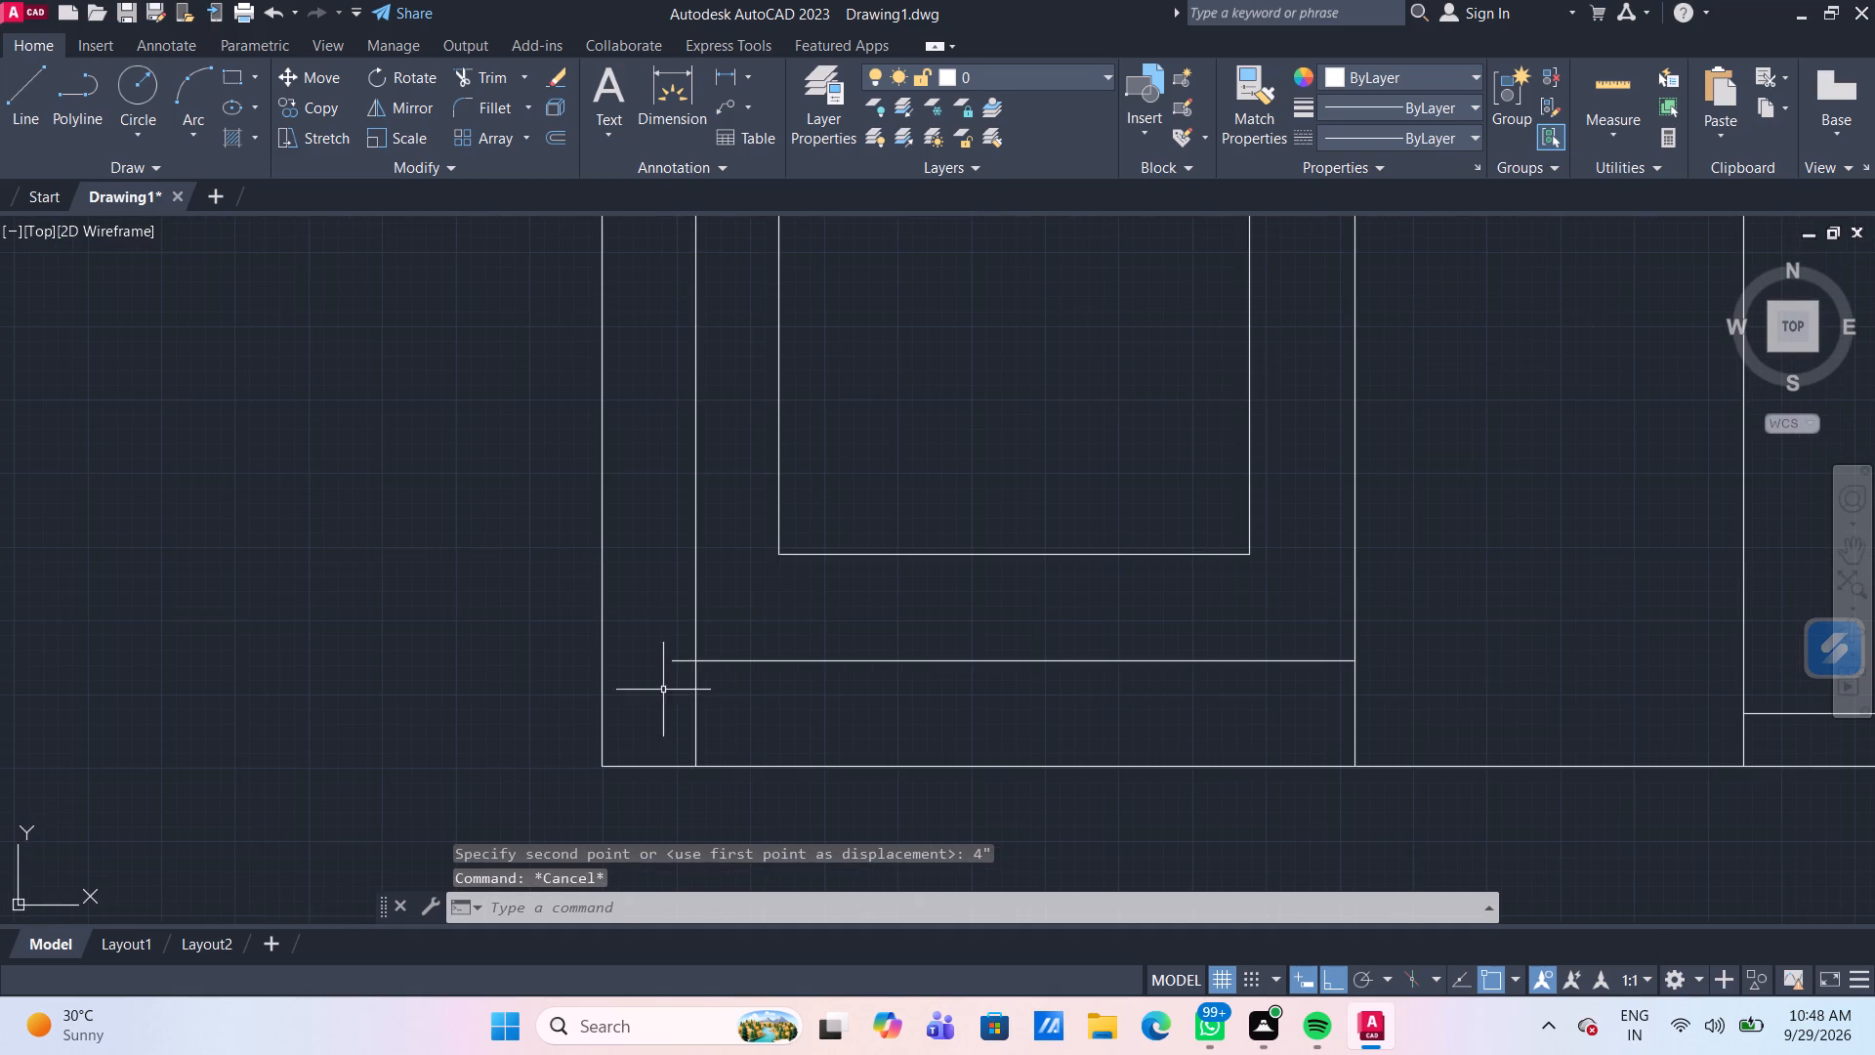
pyautogui.write('TR')
pyautogui.press('Return')
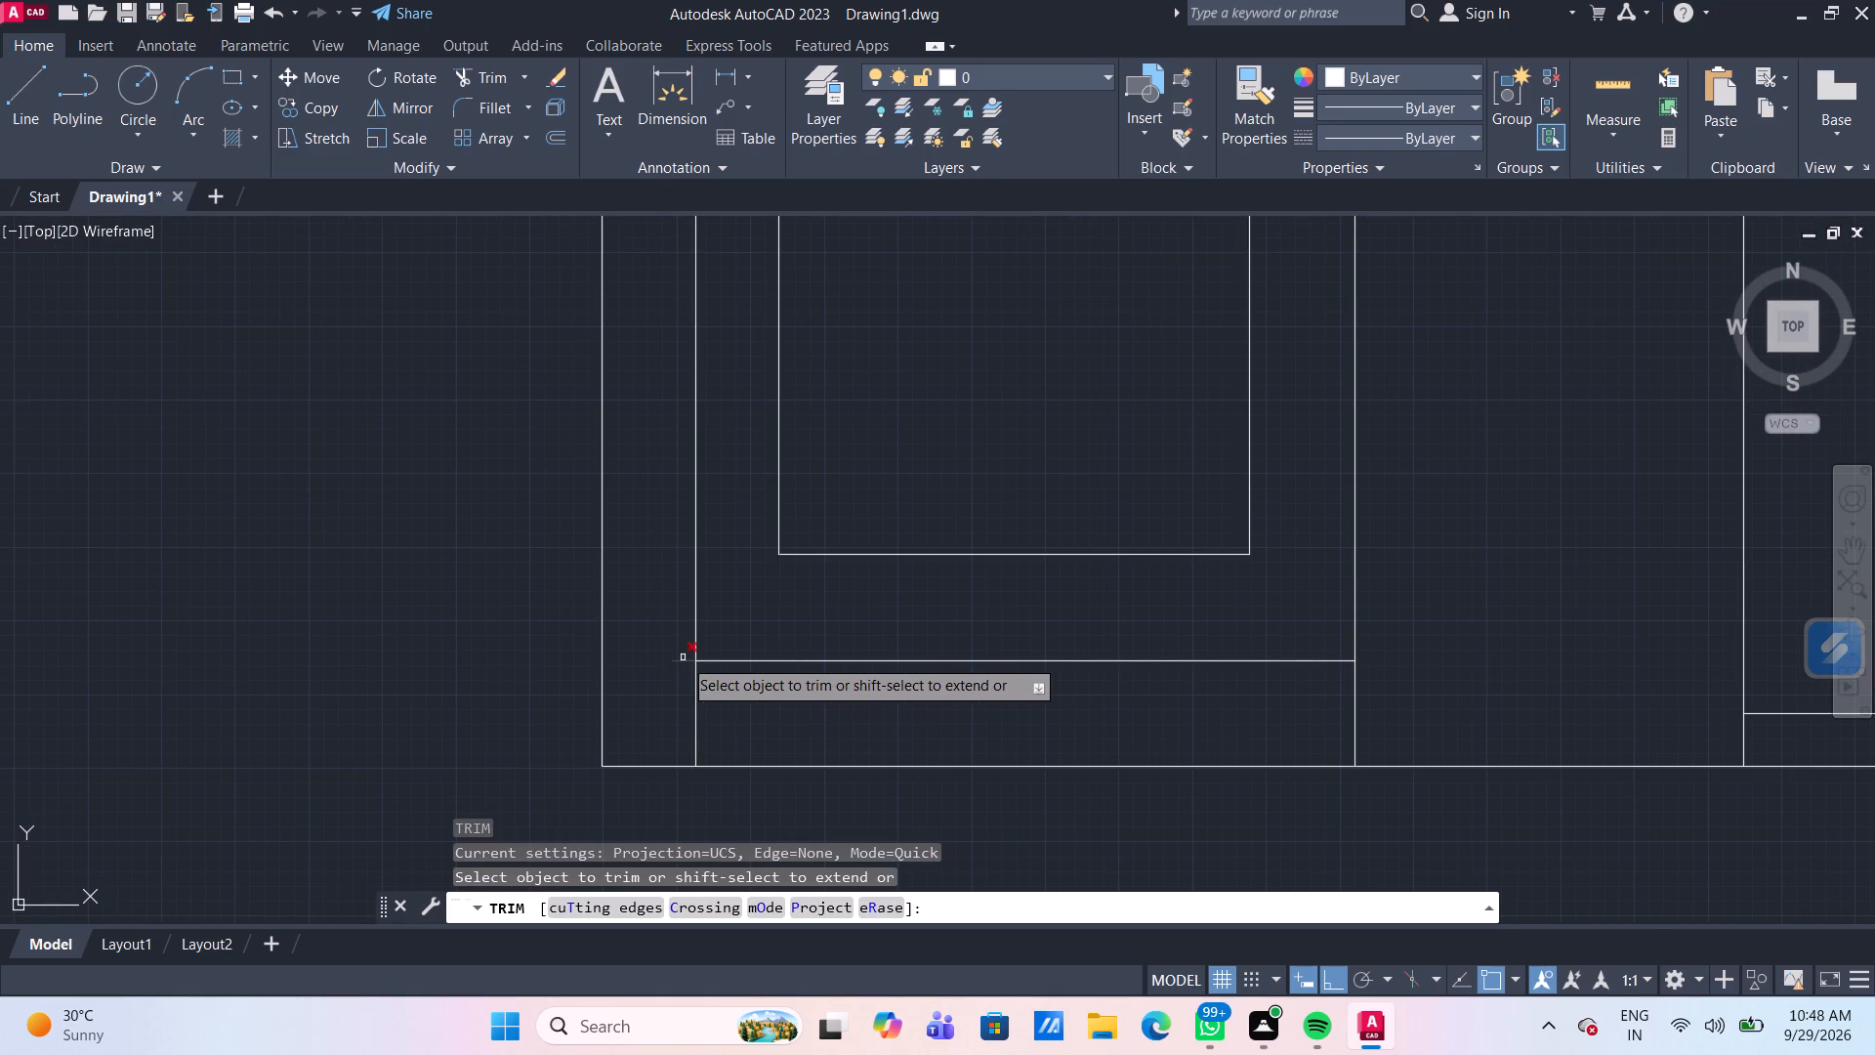
pyautogui.click(676, 665)
pyautogui.click(677, 648)
pyautogui.scroll(-1, 683, 650)
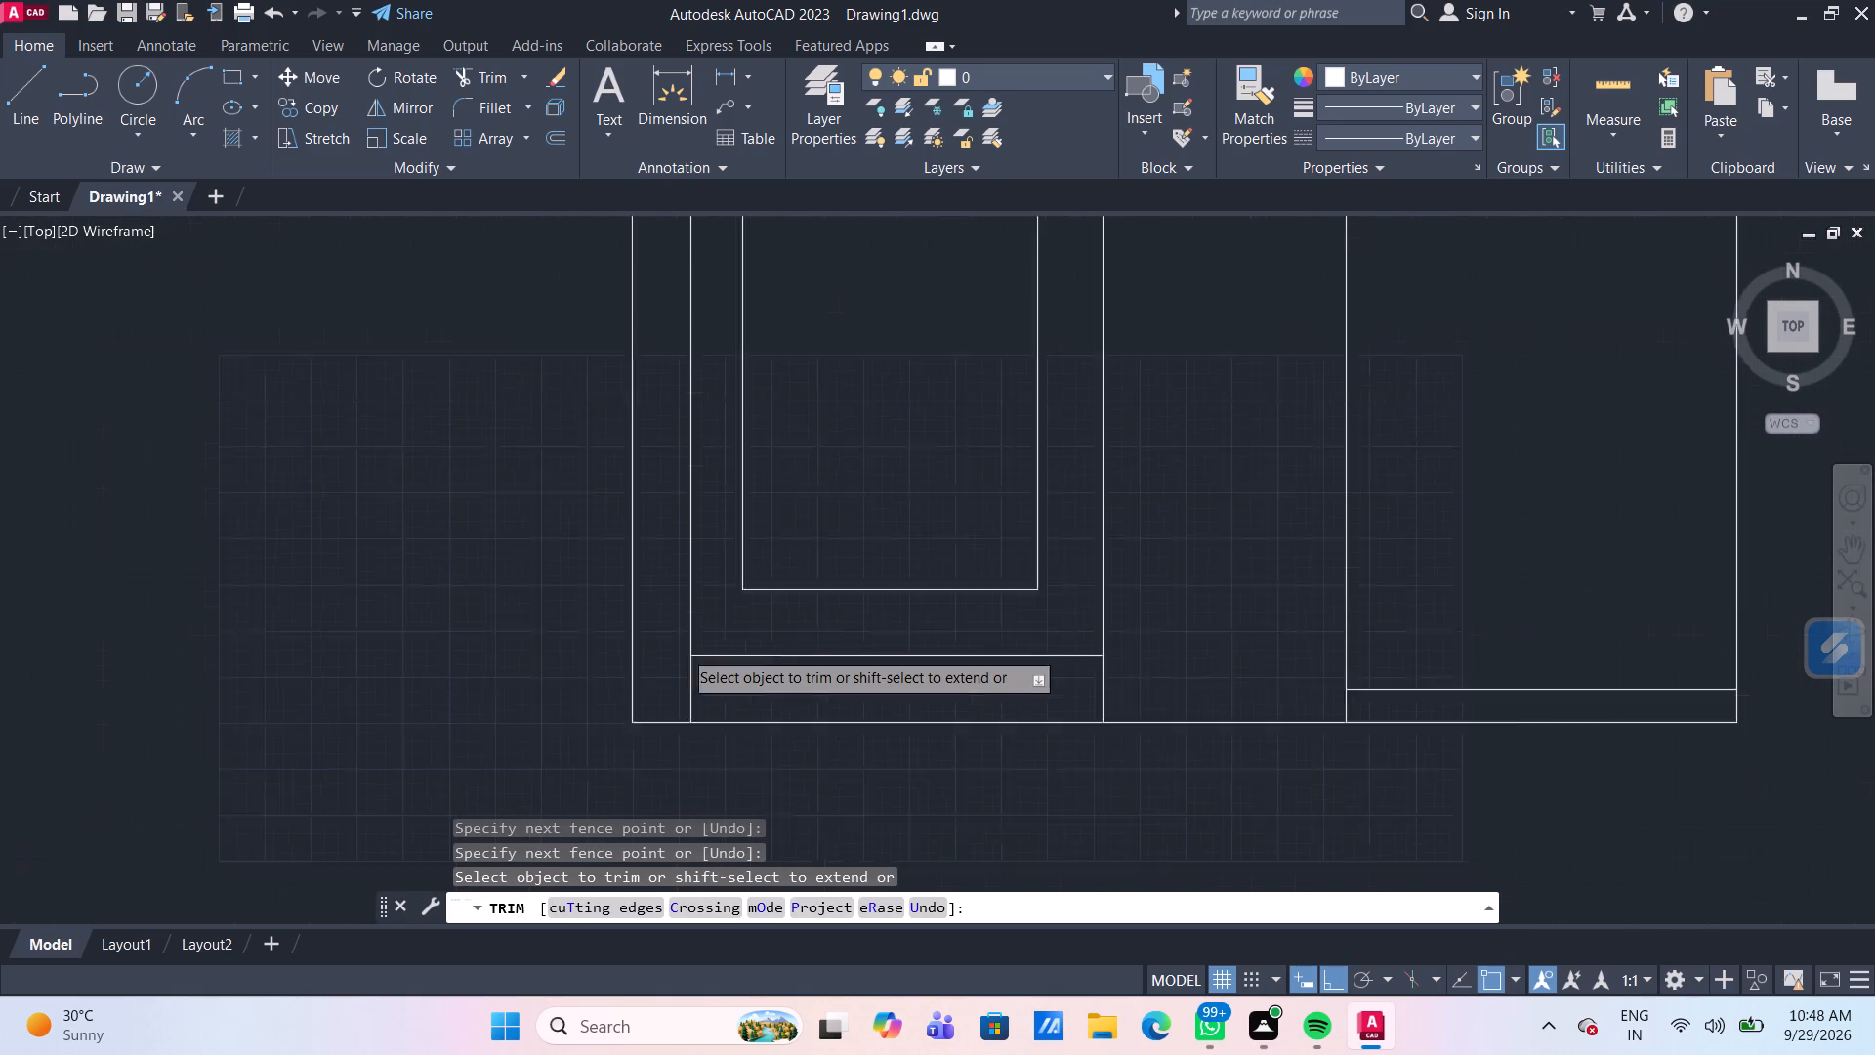
pyautogui.scroll(-1, 683, 650)
pyautogui.moveTo(810, 457); pyautogui.dragTo(831, 517, button='middle')
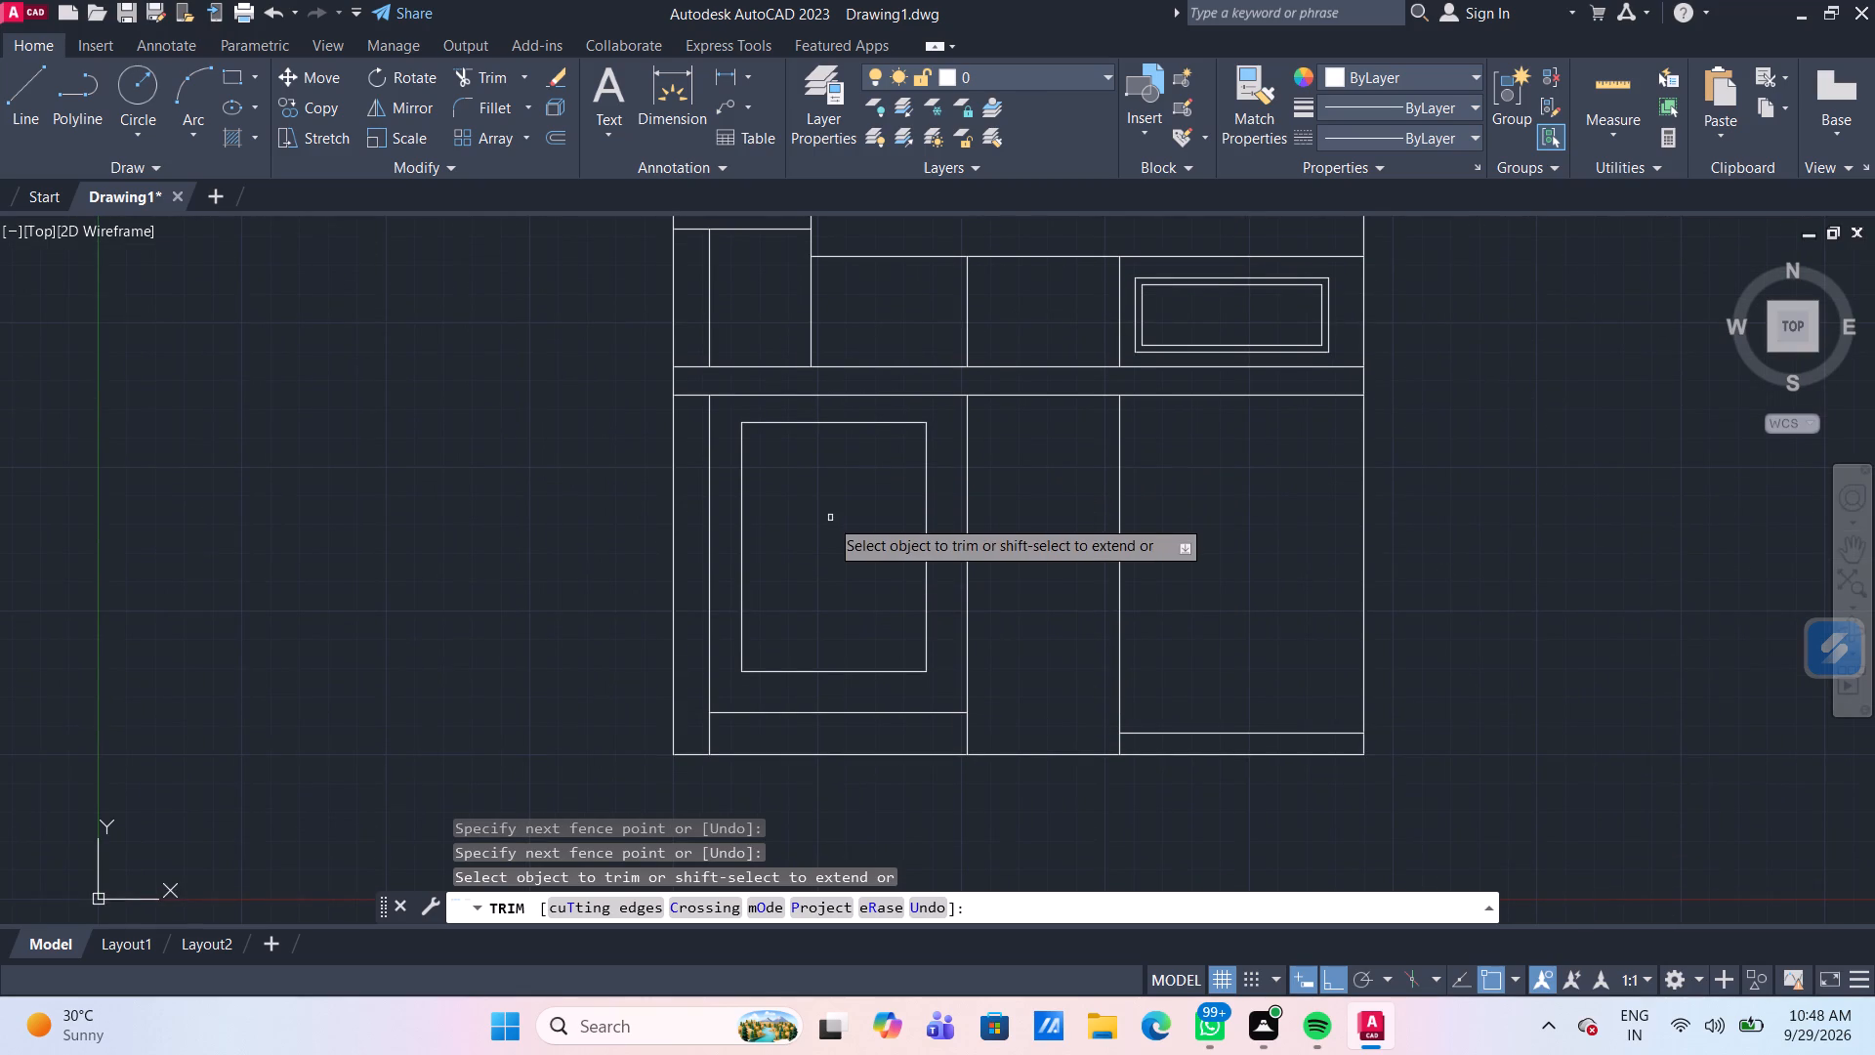
pyautogui.press('Escape')
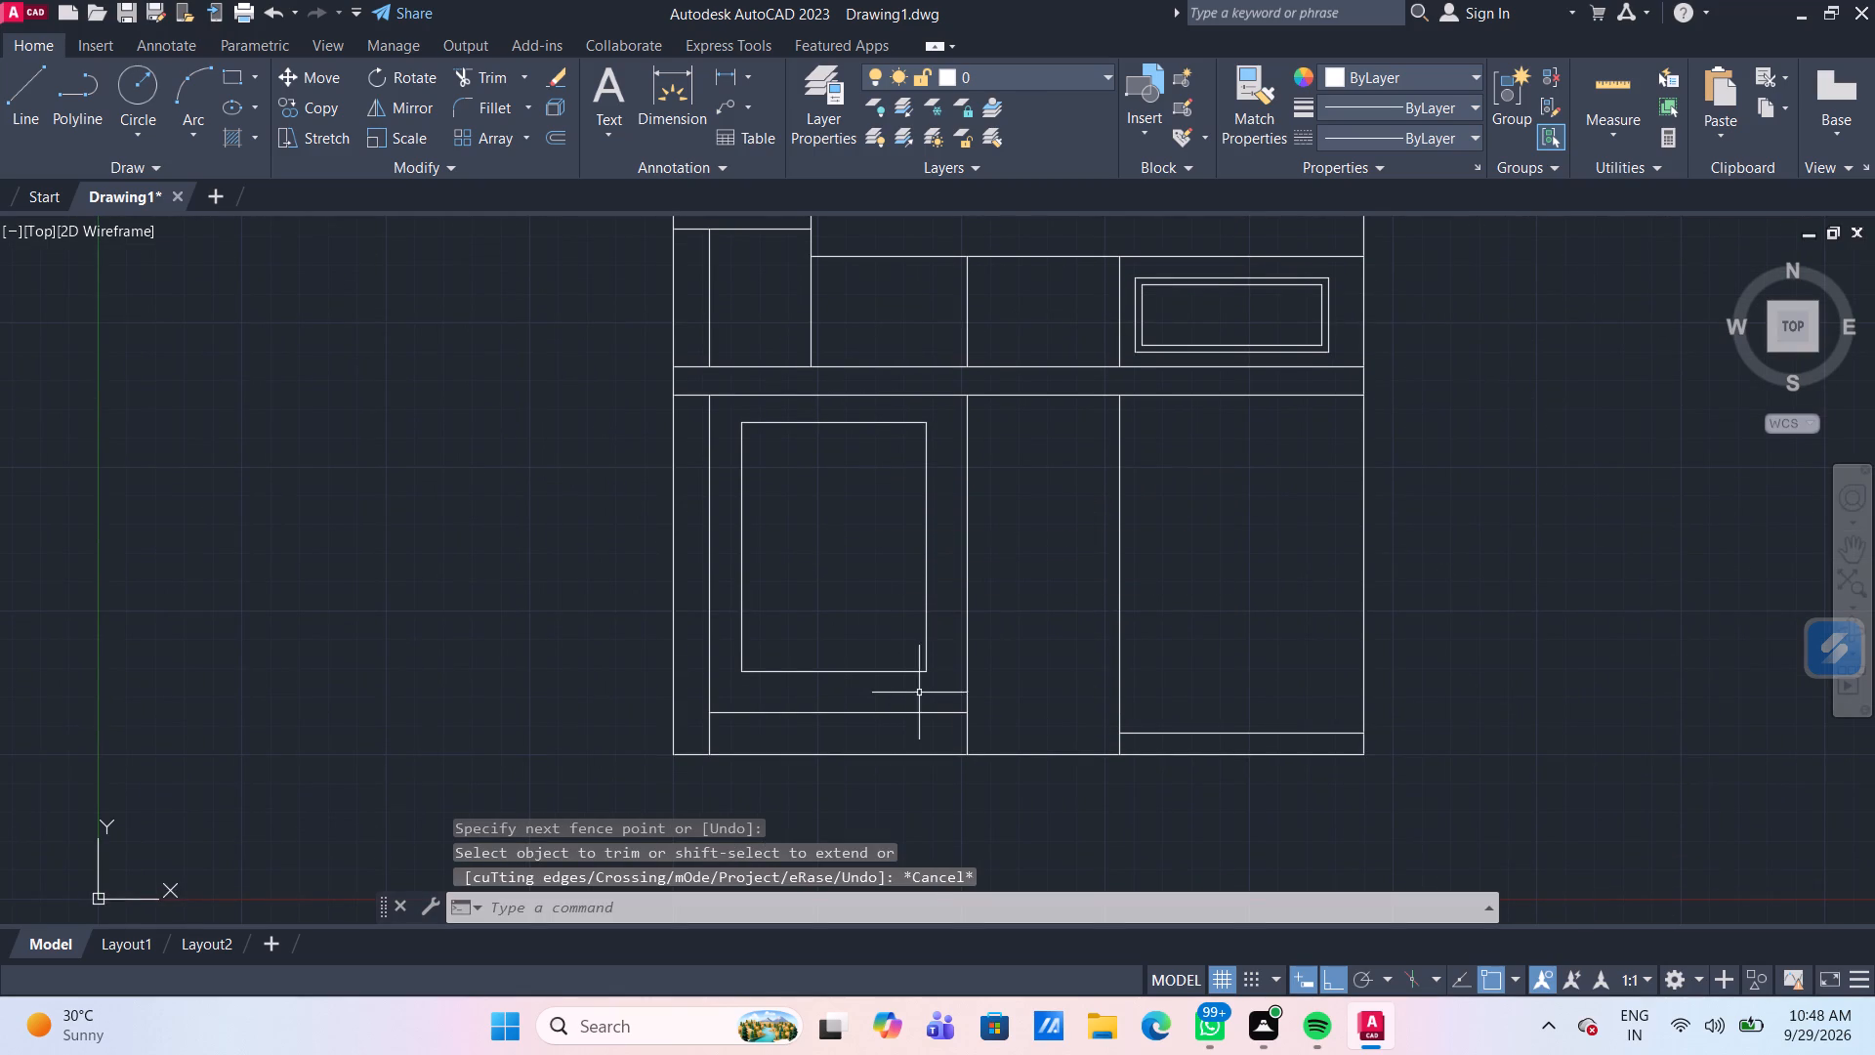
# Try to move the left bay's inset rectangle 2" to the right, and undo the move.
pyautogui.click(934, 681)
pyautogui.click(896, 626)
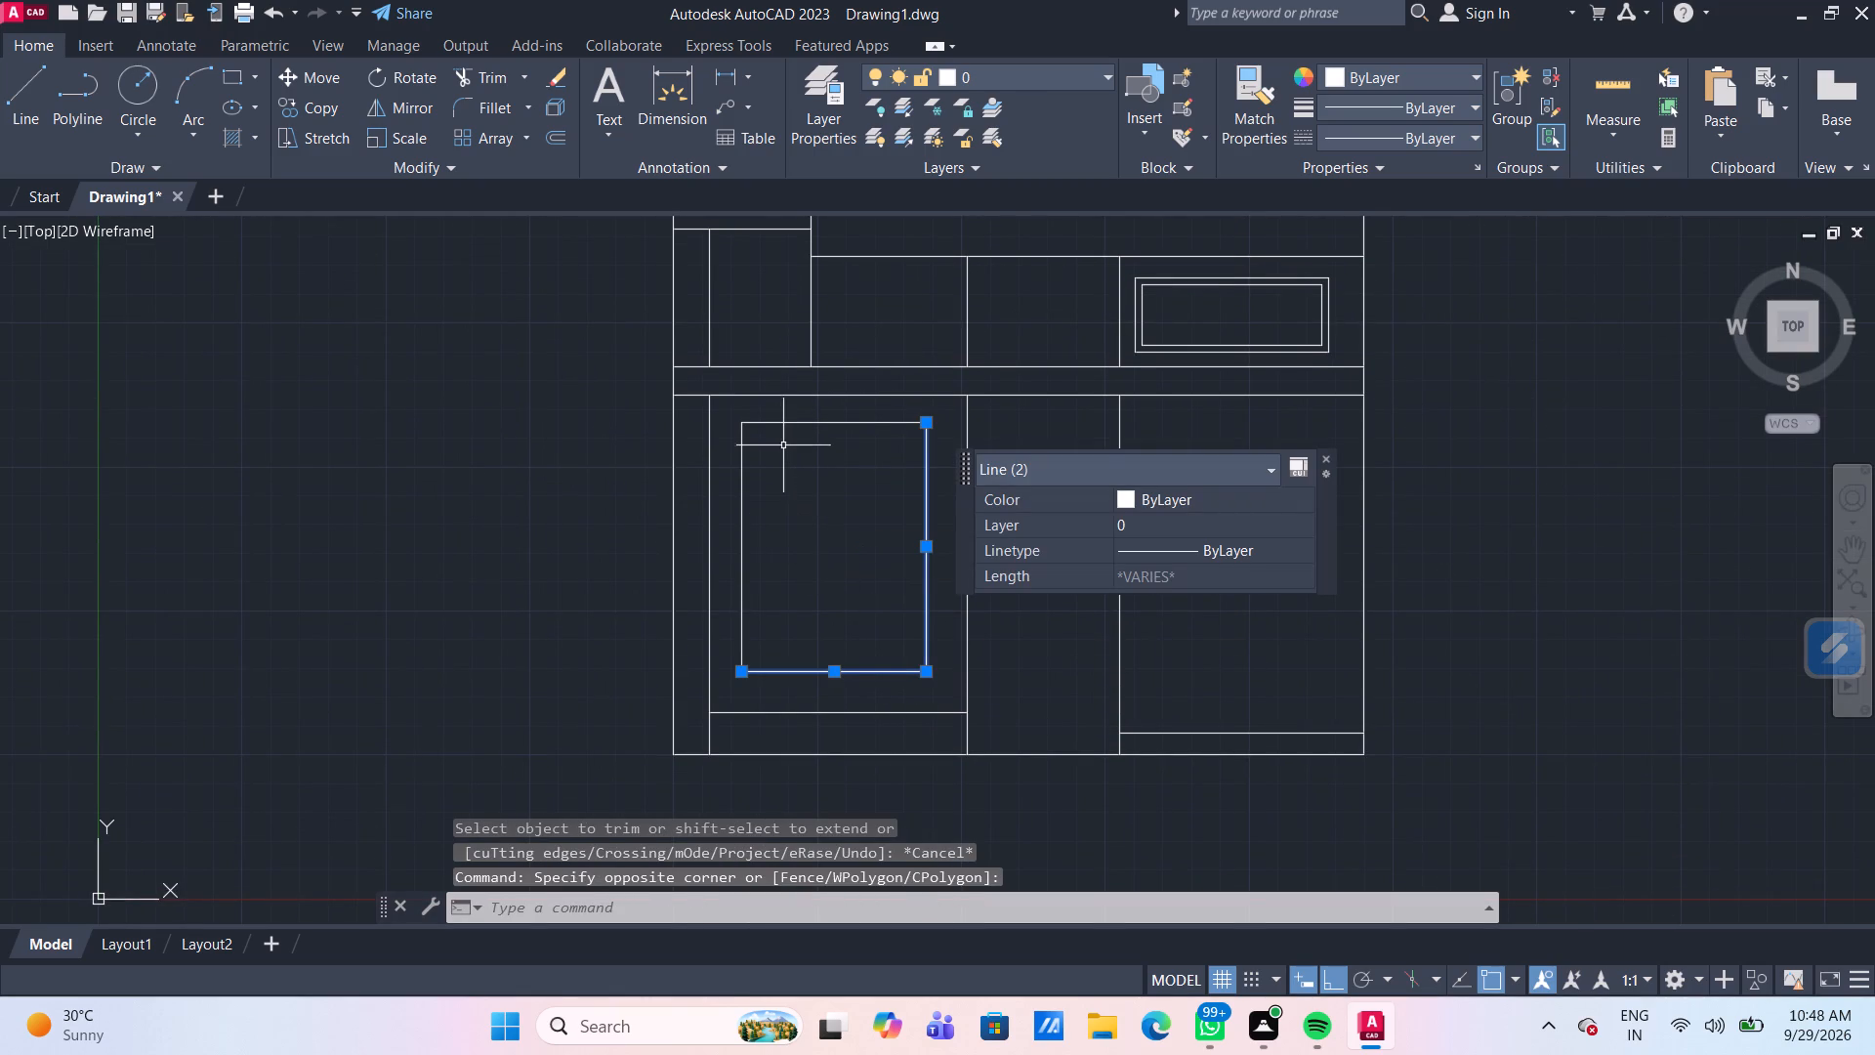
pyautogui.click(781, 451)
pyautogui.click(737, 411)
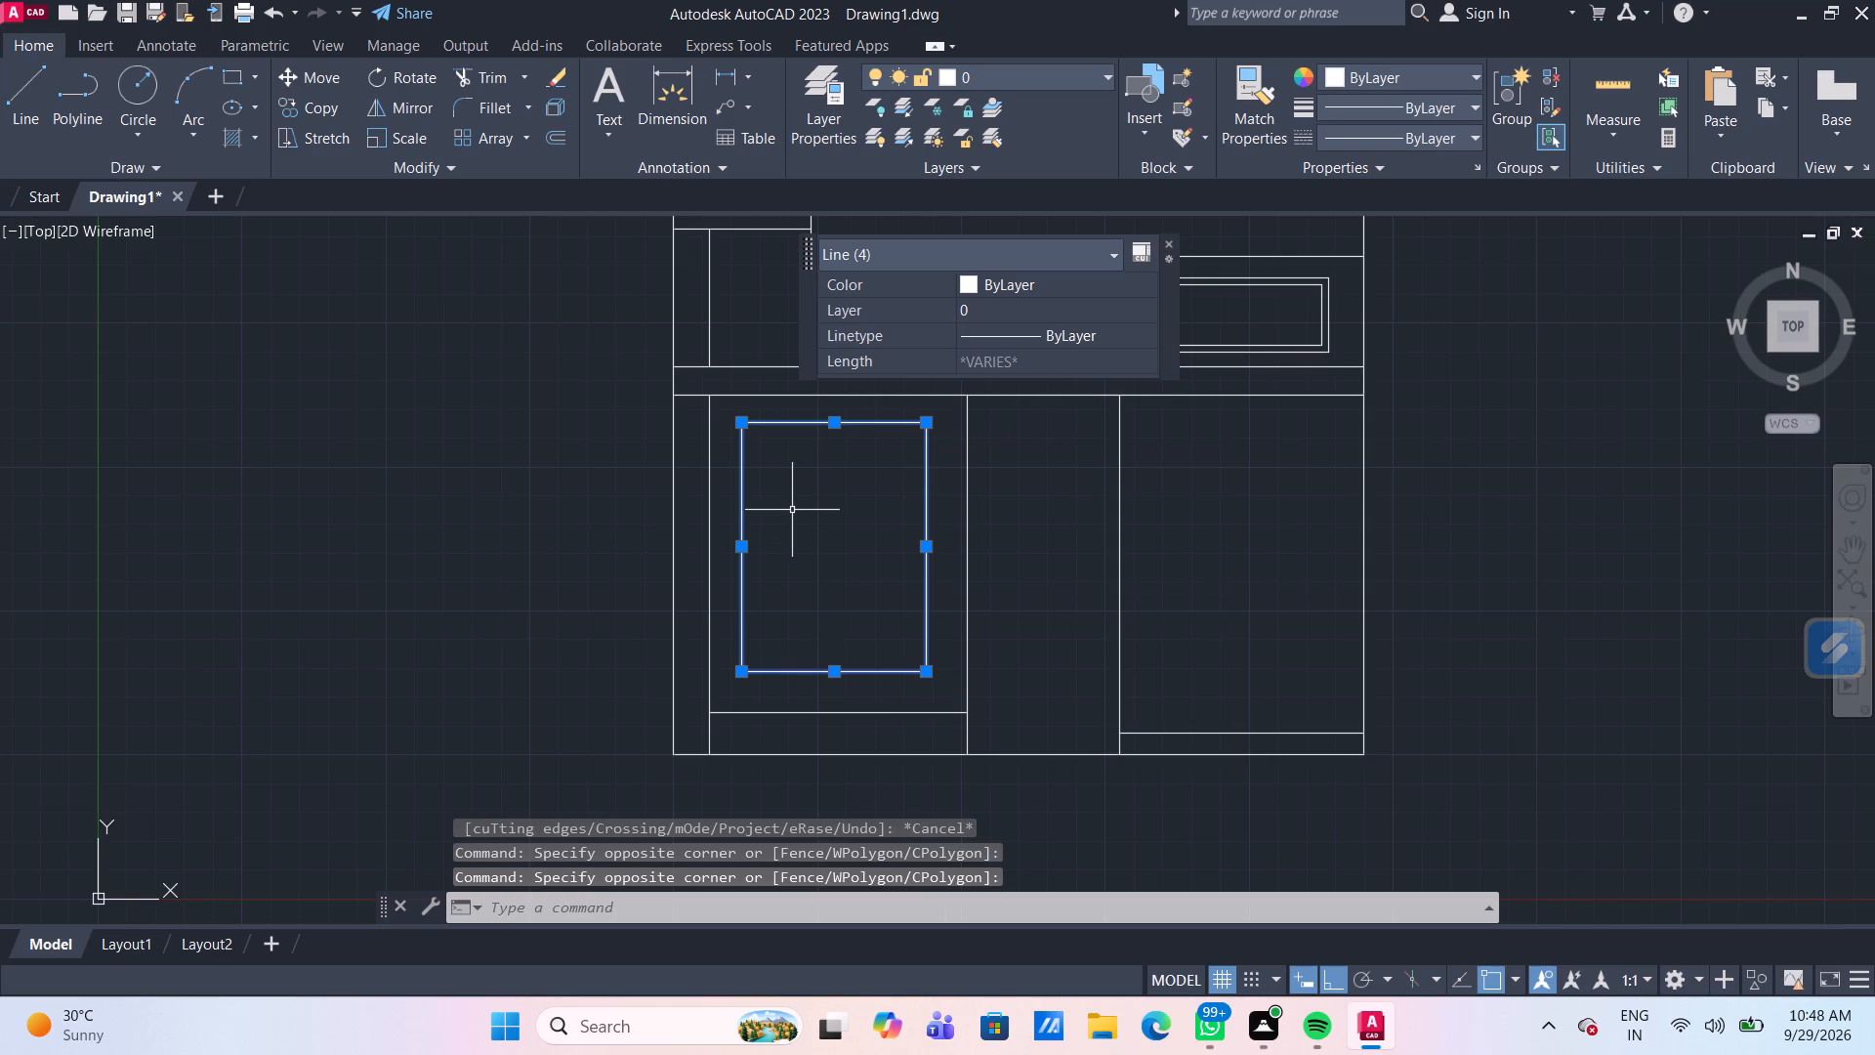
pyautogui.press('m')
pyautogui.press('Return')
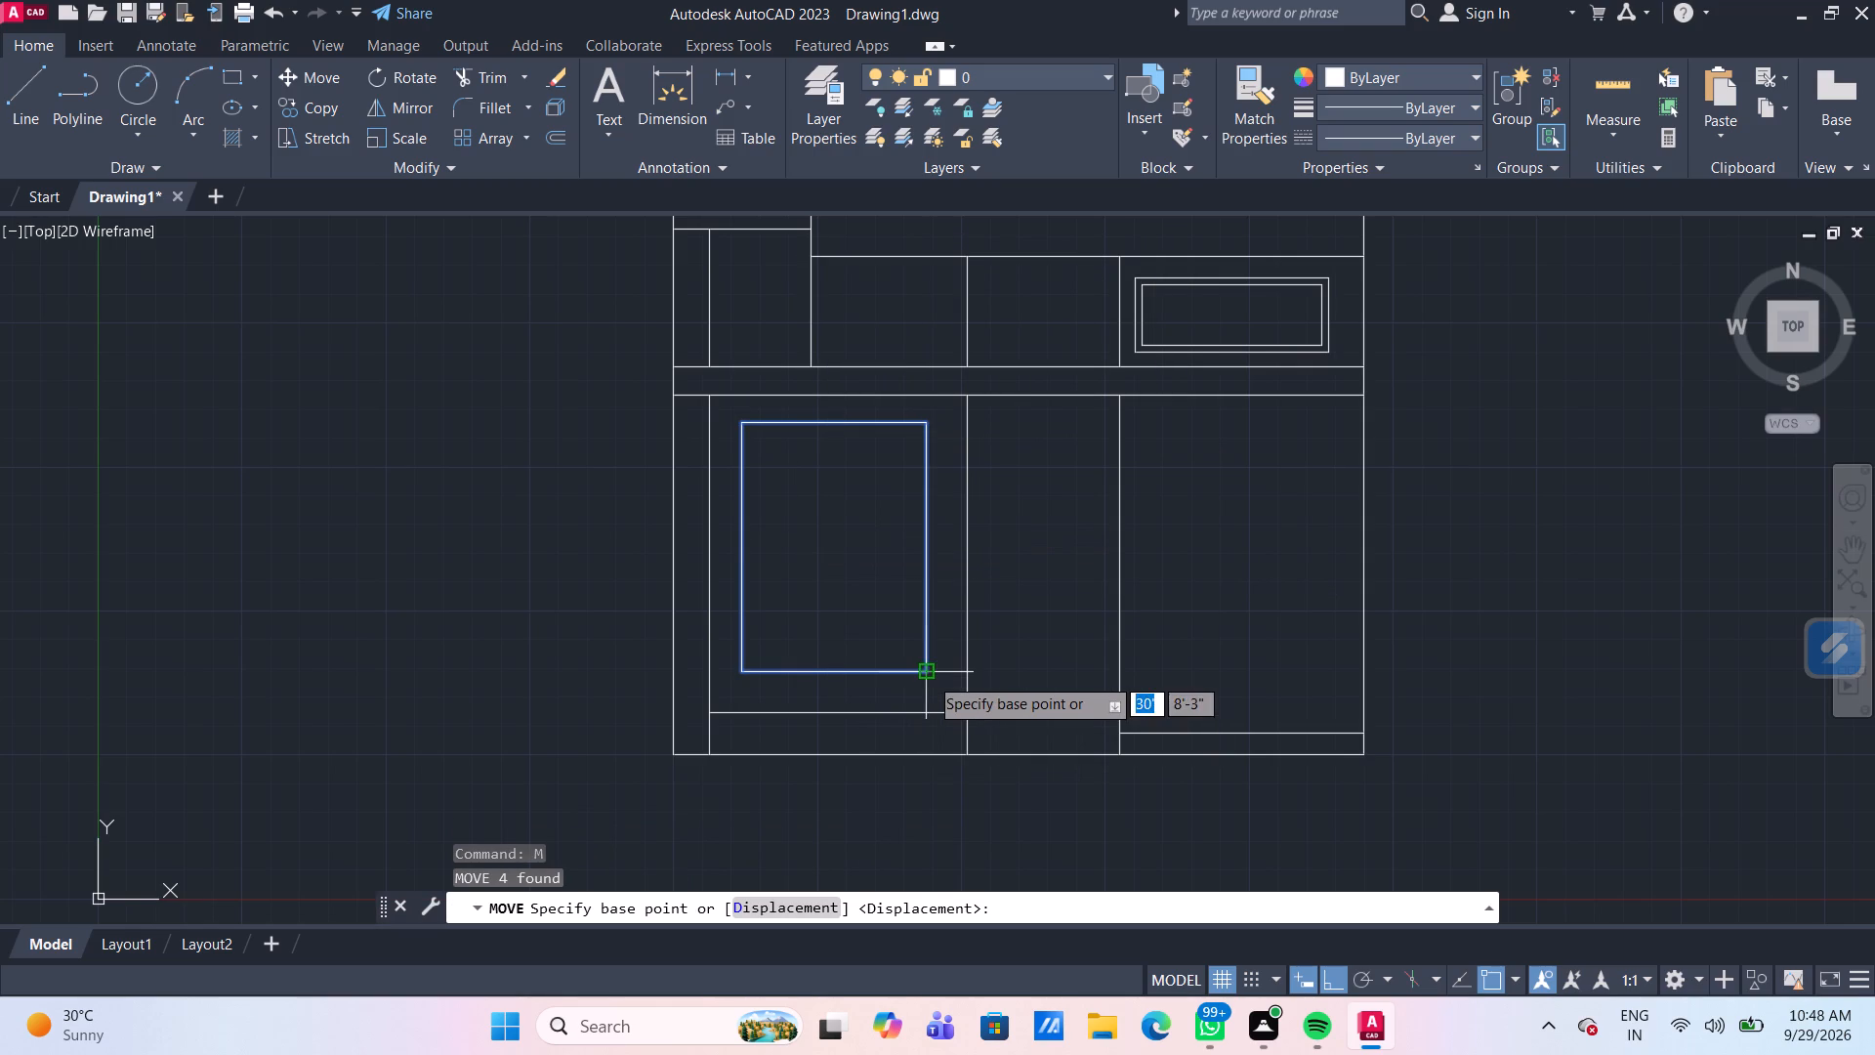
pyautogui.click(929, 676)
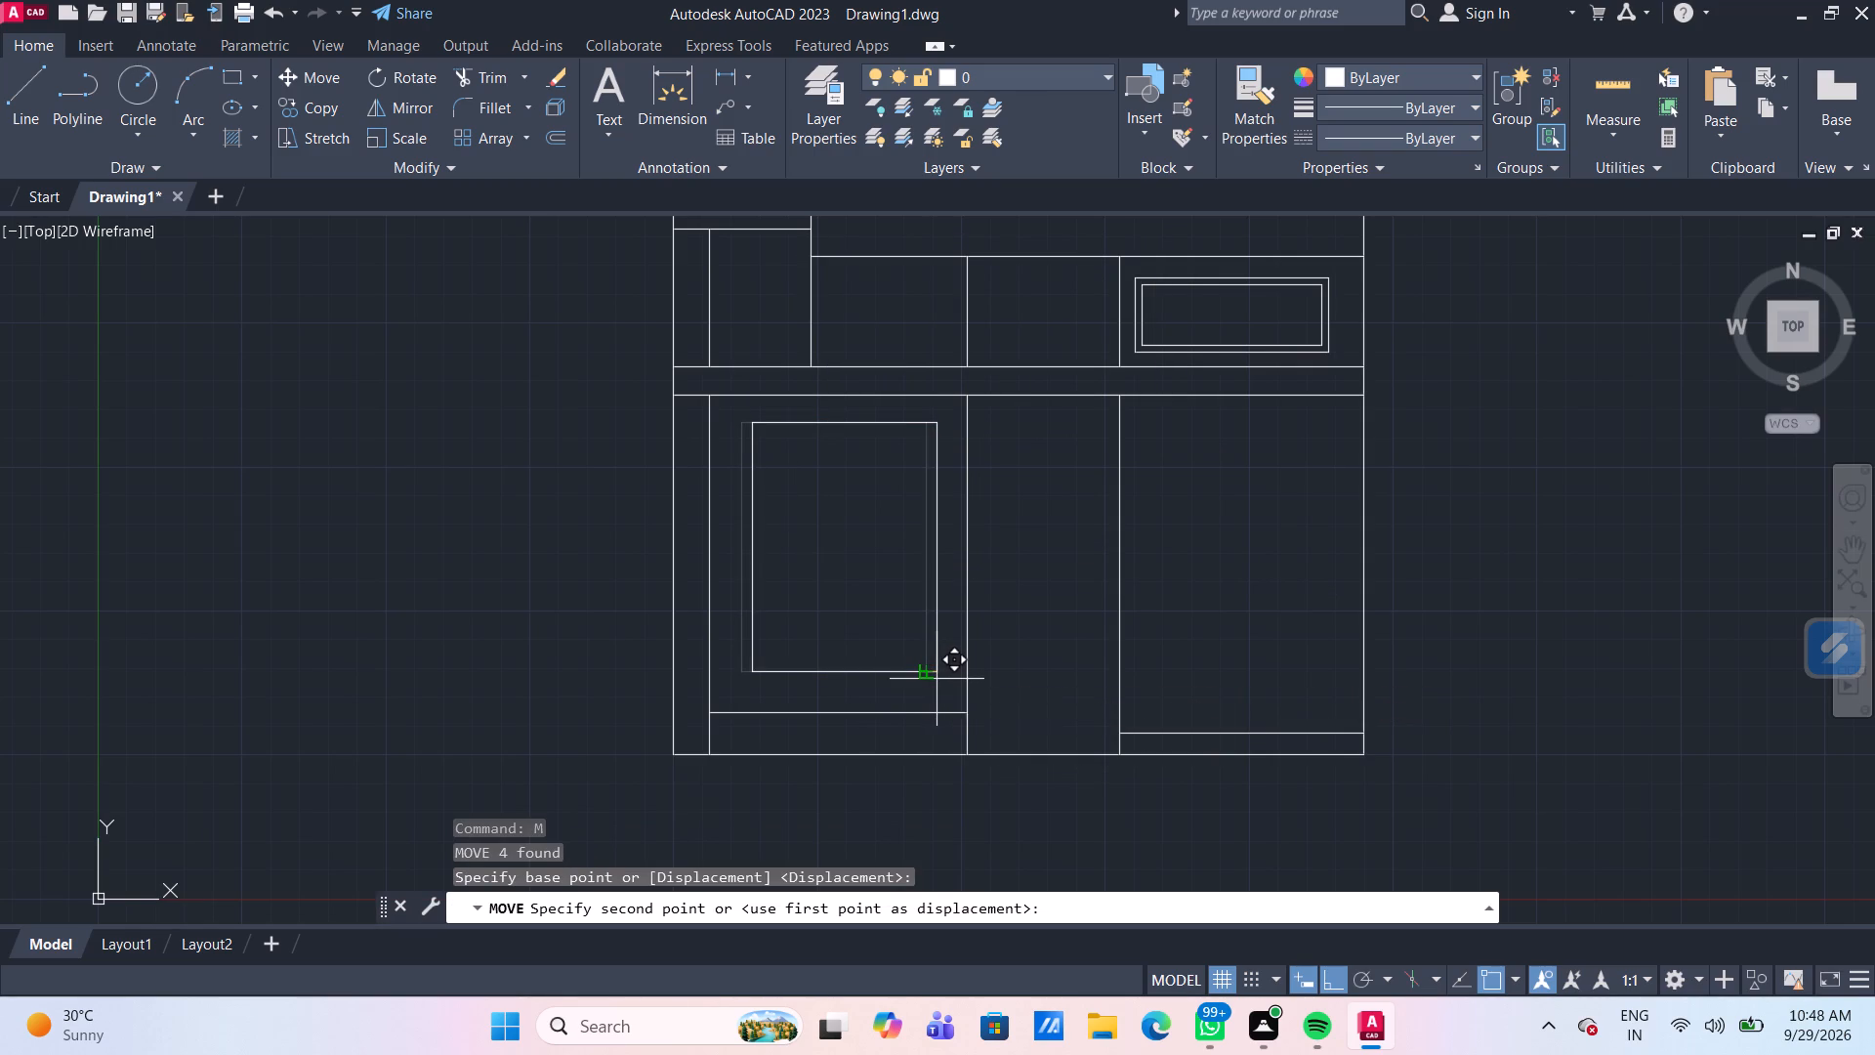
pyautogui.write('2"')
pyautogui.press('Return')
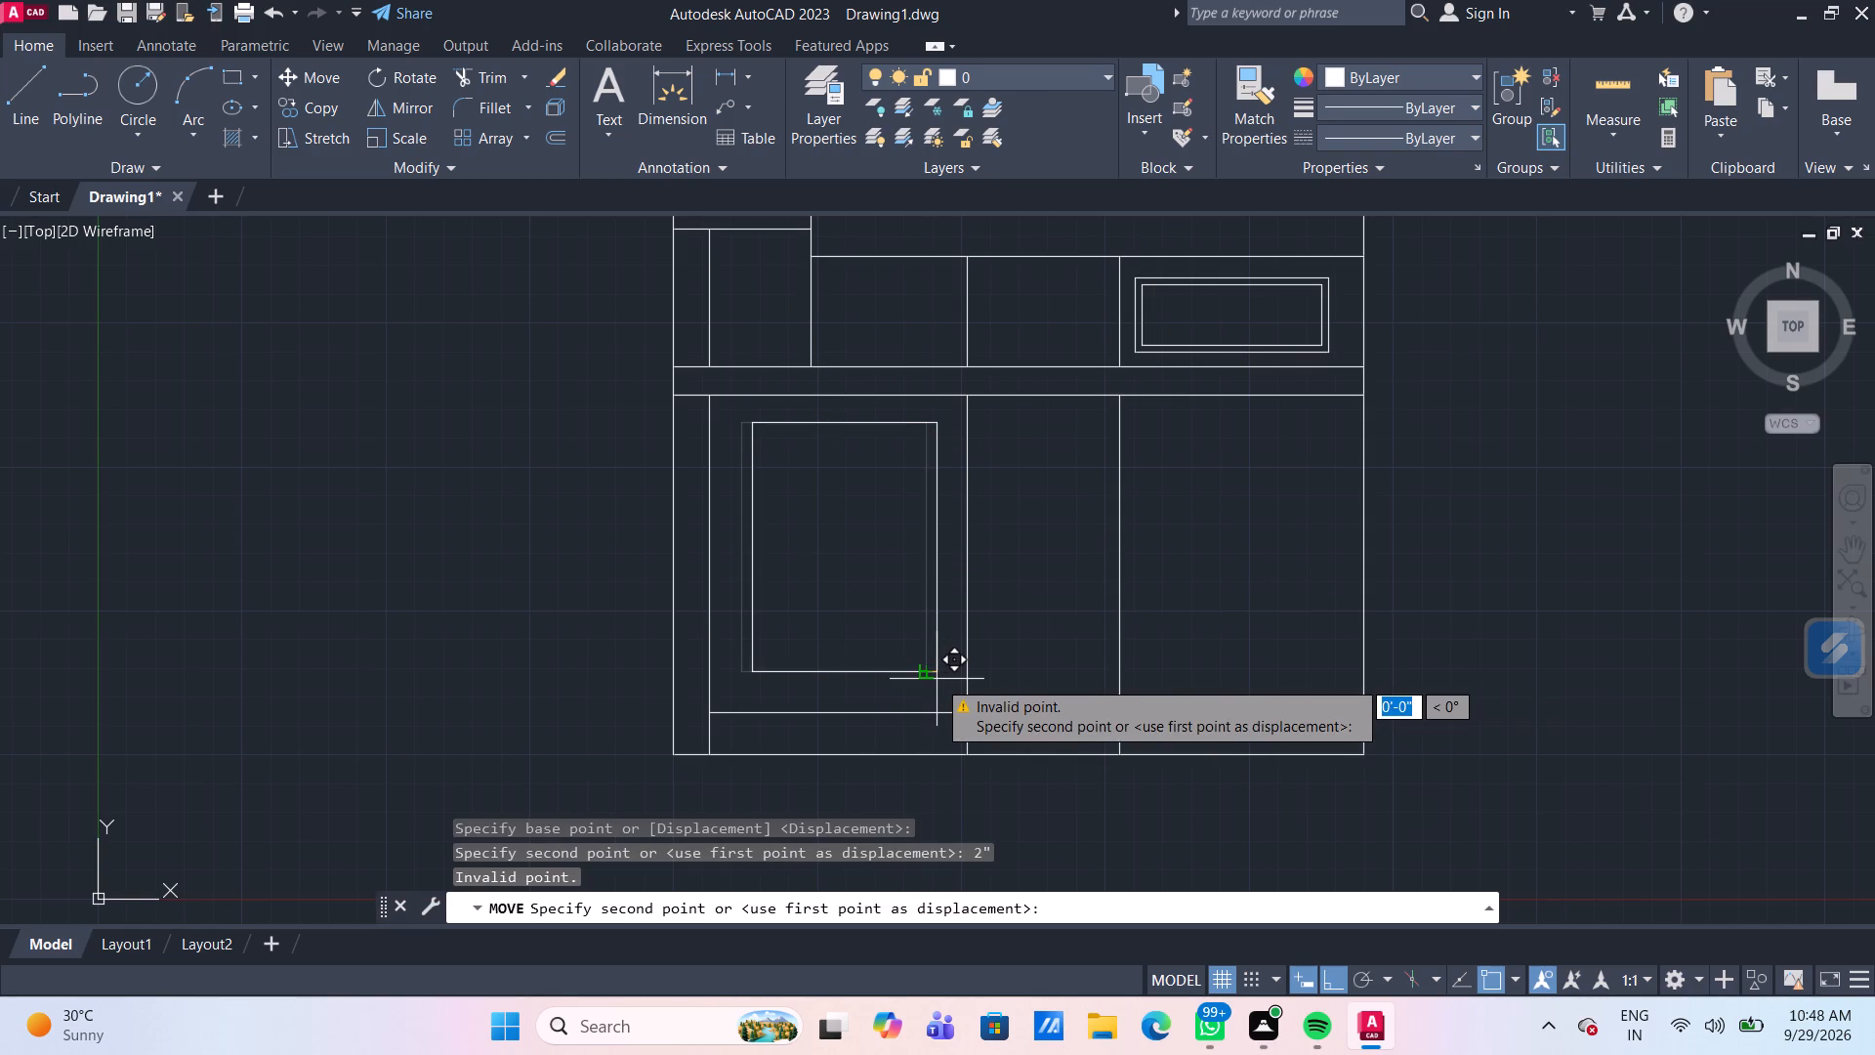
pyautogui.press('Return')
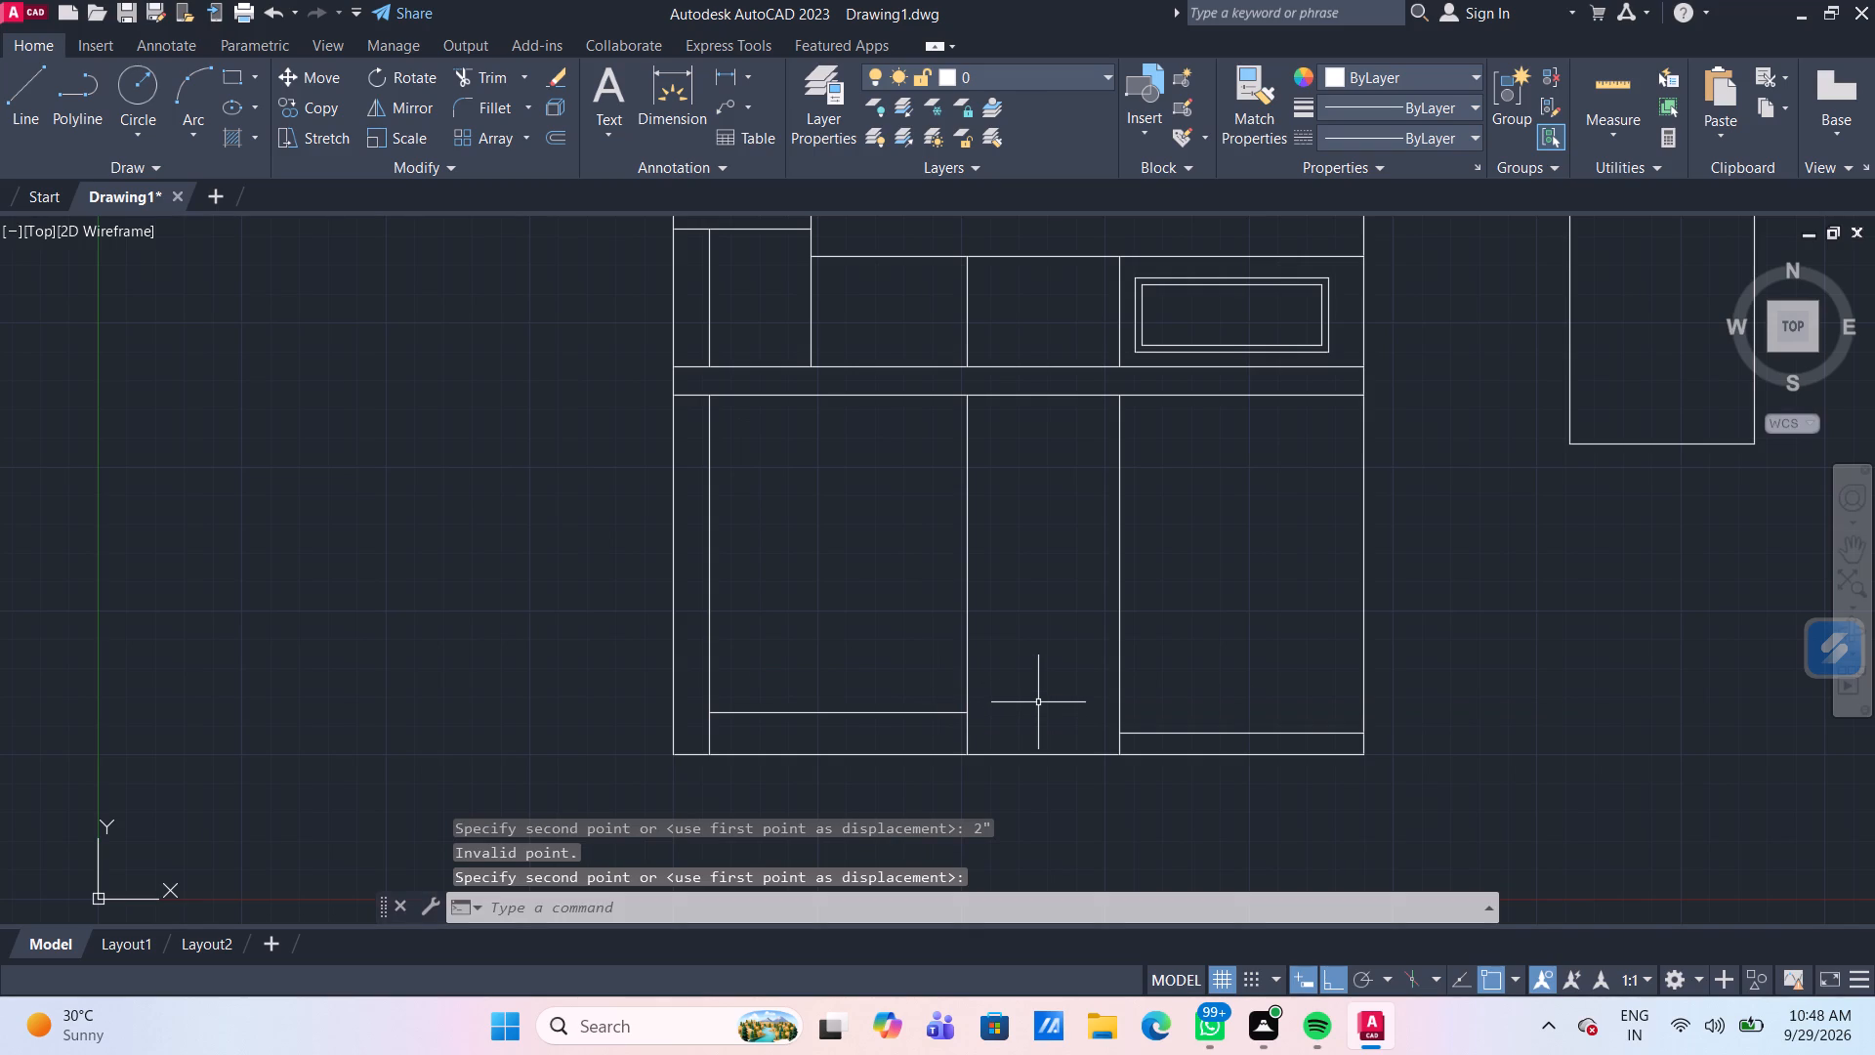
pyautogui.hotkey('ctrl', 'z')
# Move all four sides of the left bay's inset rectangle 2" to the right.
pyautogui.moveTo(935, 676); pyautogui.dragTo(922, 668)
pyautogui.click(903, 642)
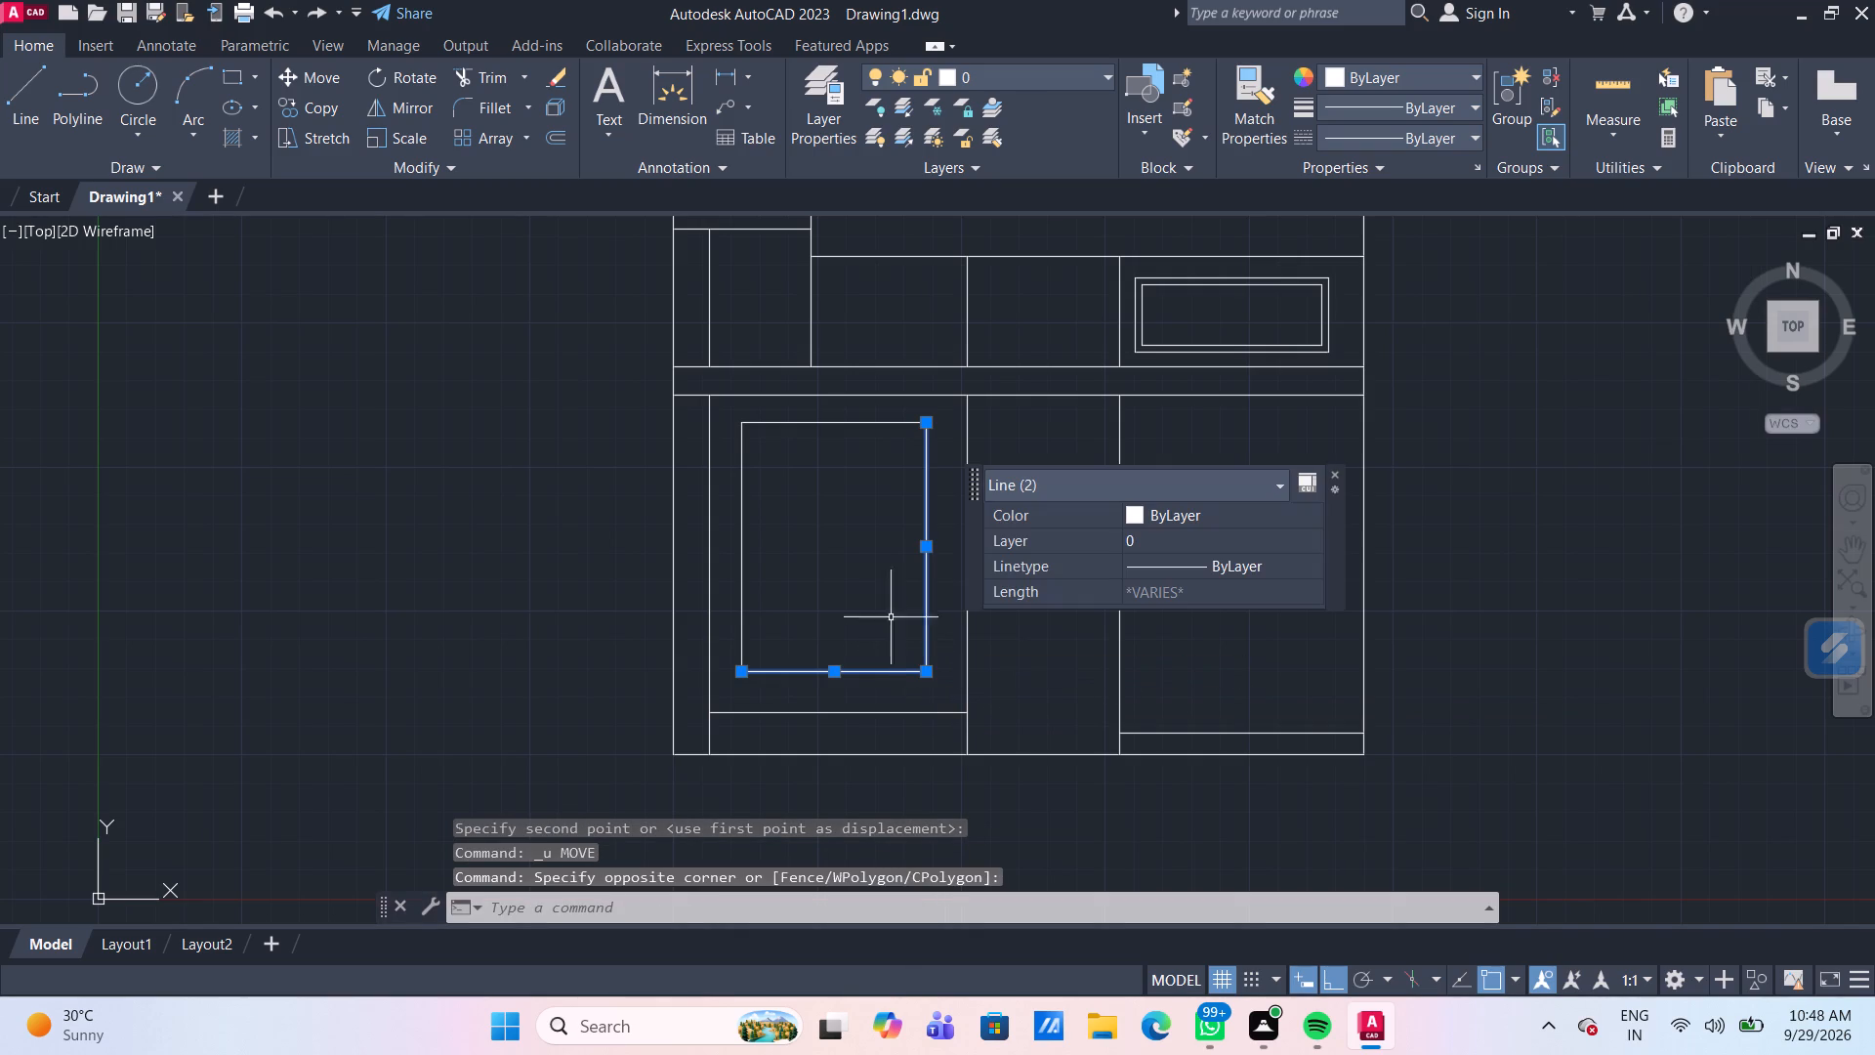
pyautogui.moveTo(755, 436); pyautogui.dragTo(744, 430)
pyautogui.click(731, 414)
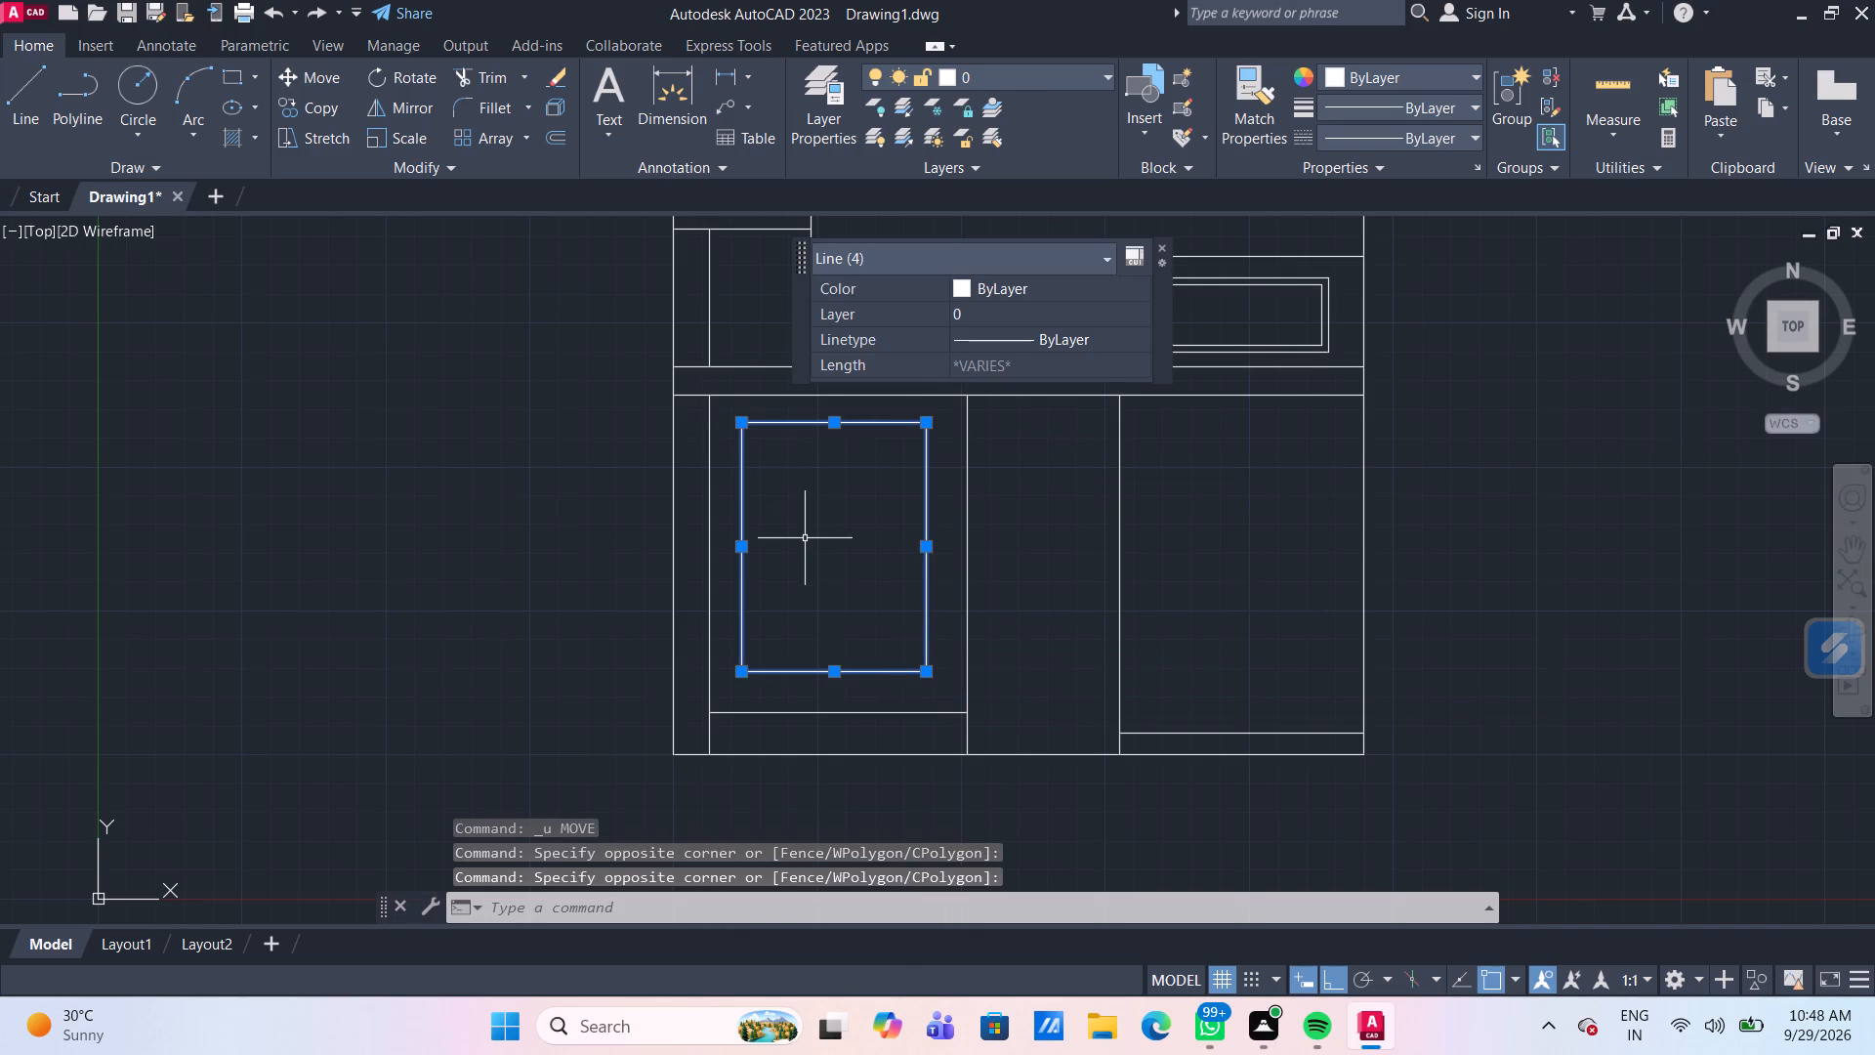
pyautogui.press('m')
pyautogui.press('Return')
pyautogui.click(929, 677)
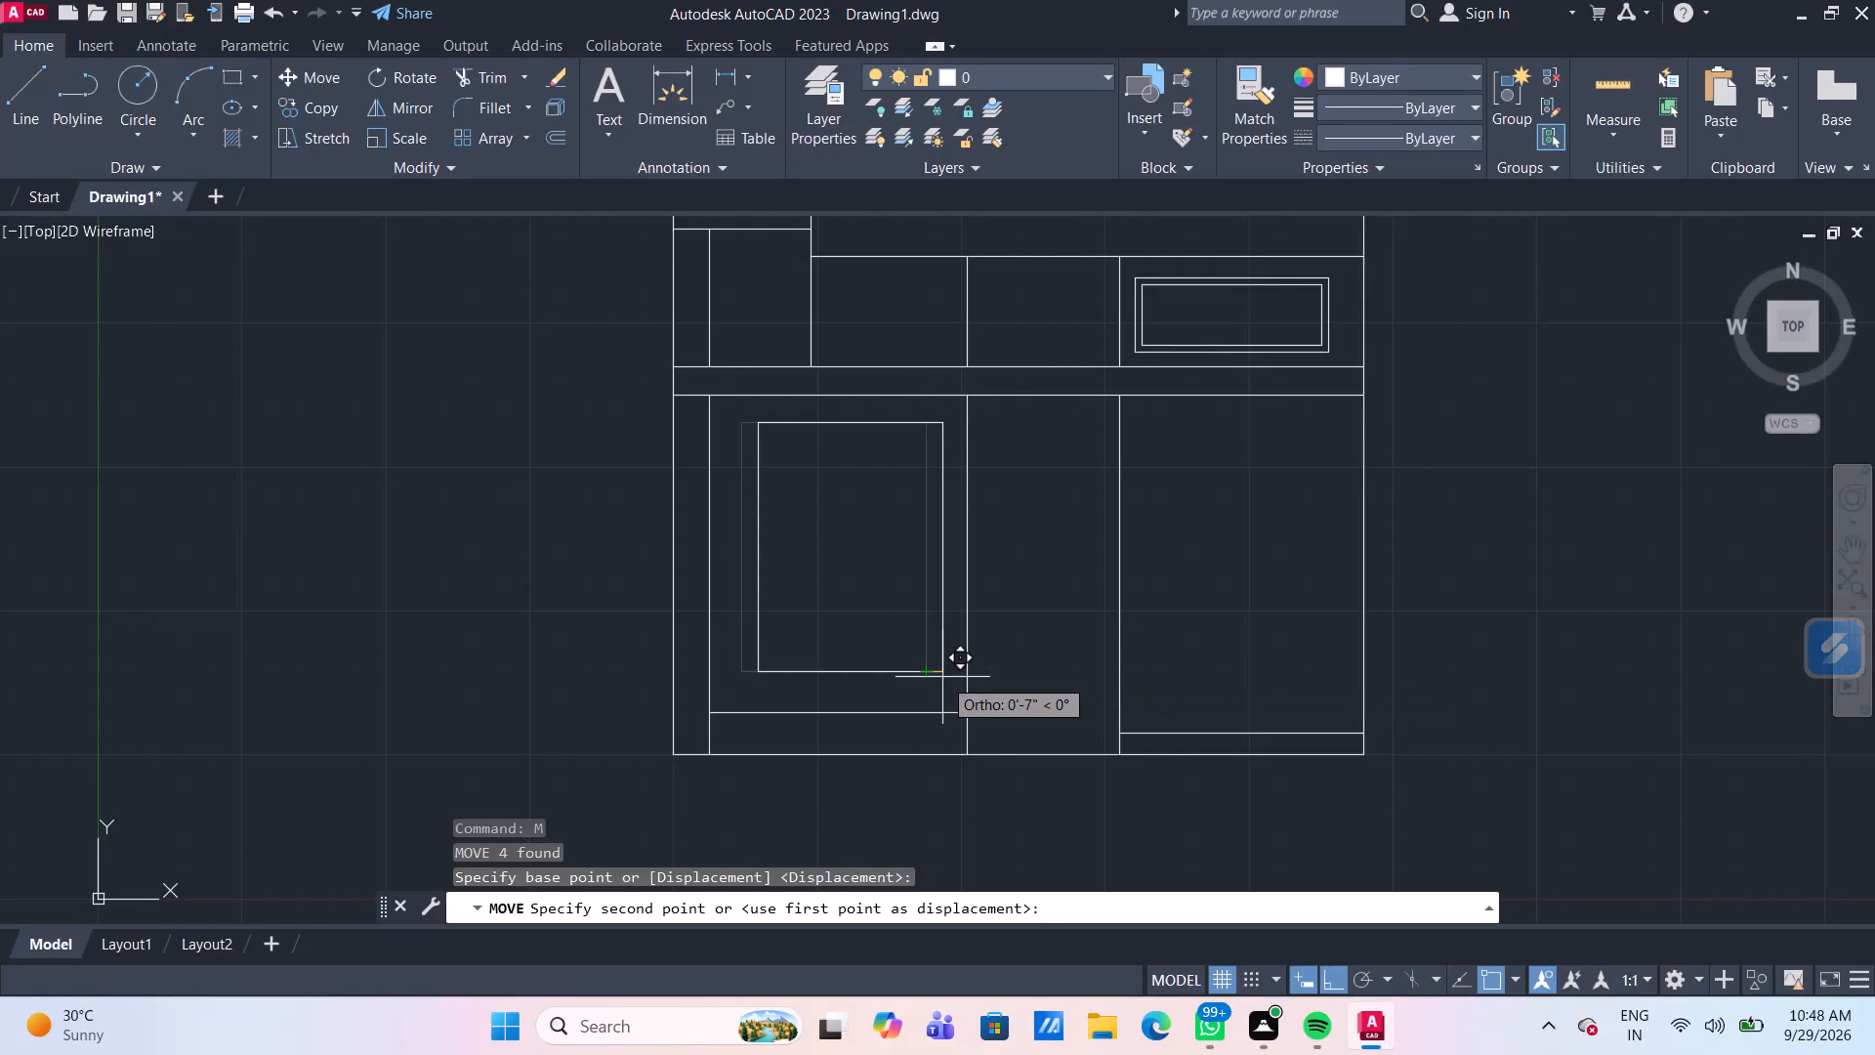
pyautogui.write('2"')
pyautogui.press('Return')
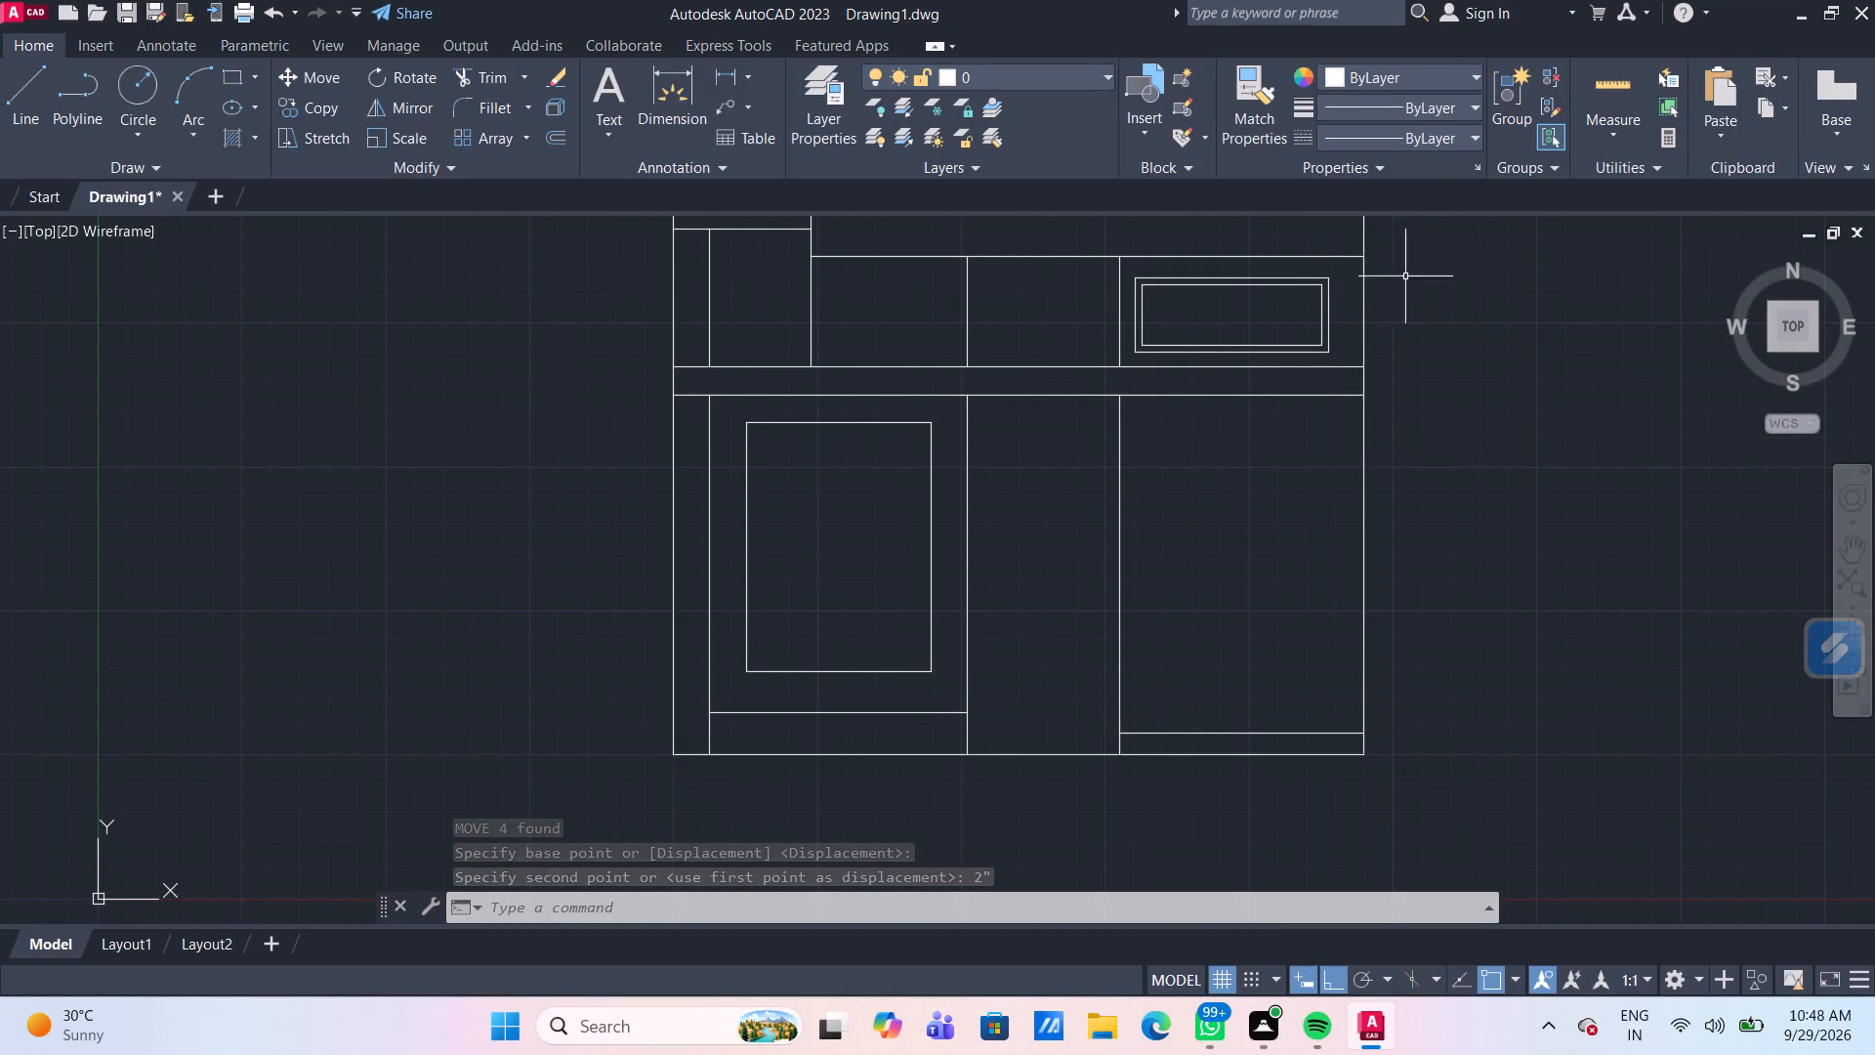
# Measure the width and height of the left bay's inset rectangle.
pyautogui.click(1630, 98)
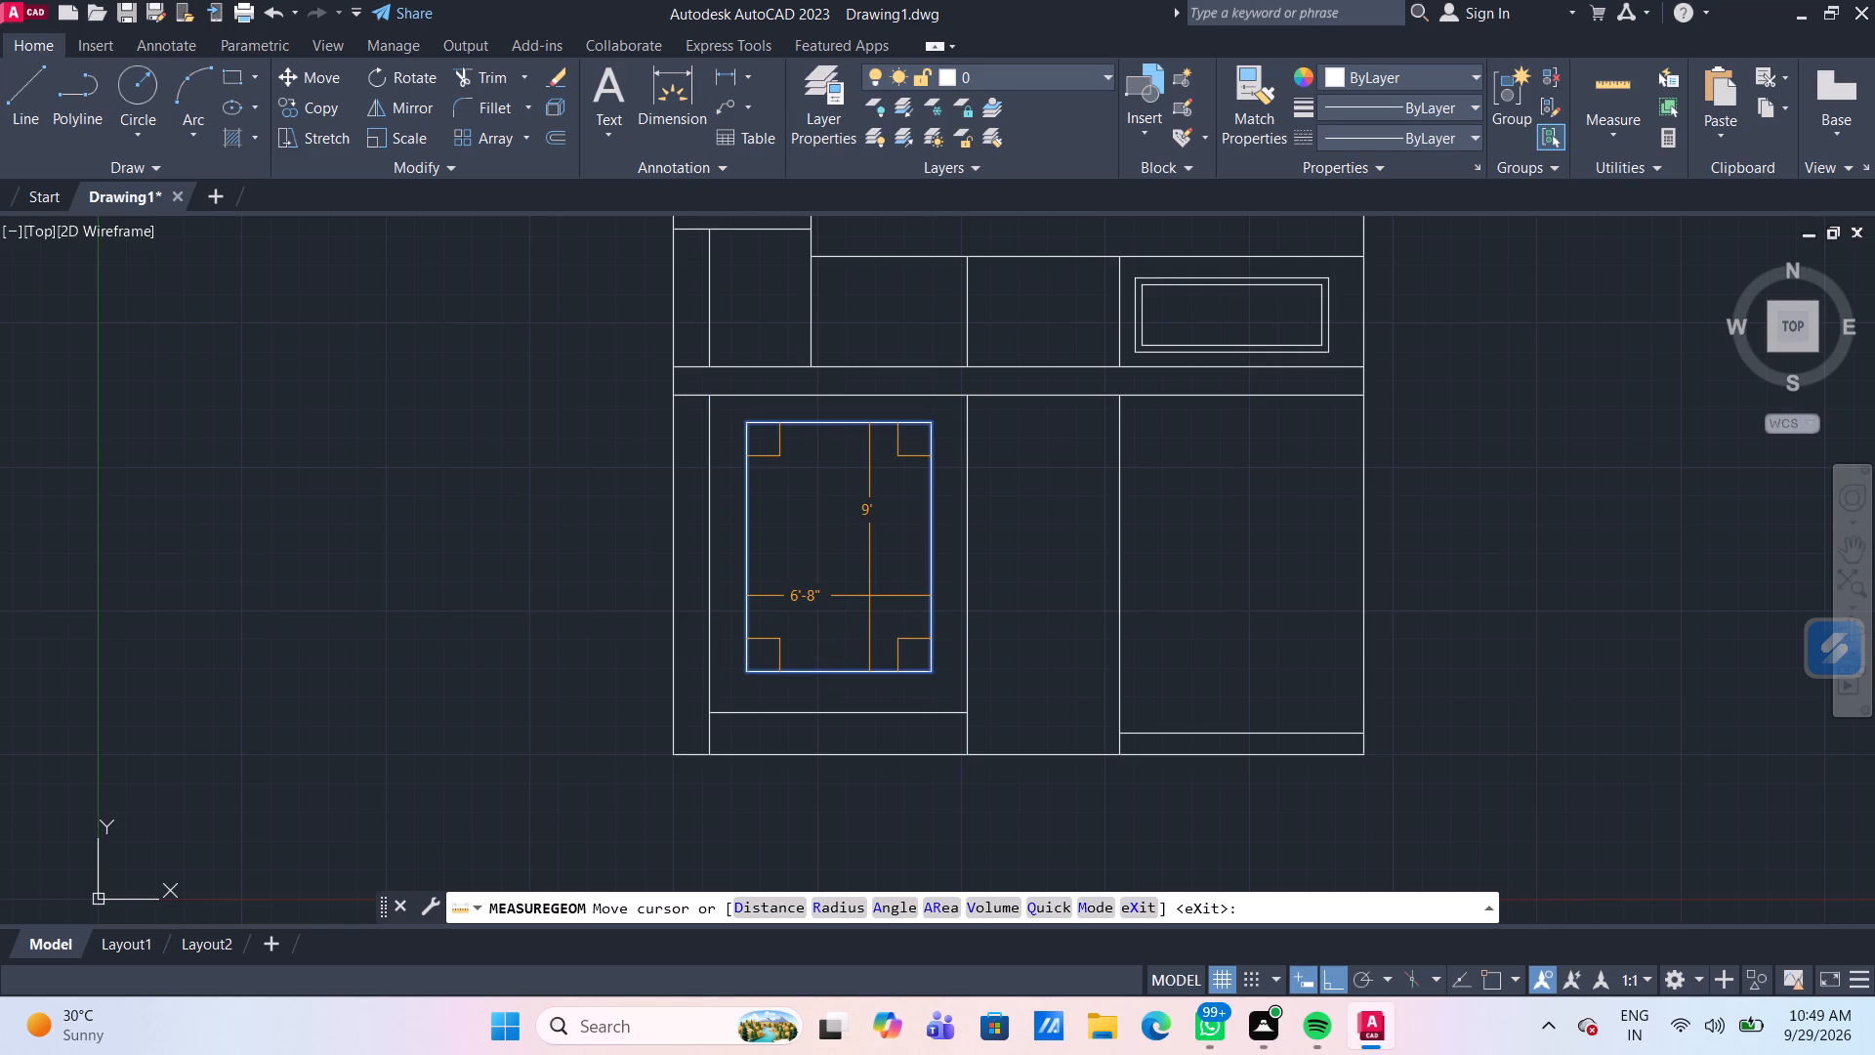
pyautogui.press('Escape')
# Move the top side of the left bay's inset rectangle 4" down.
pyautogui.scroll(1, 862, 426)
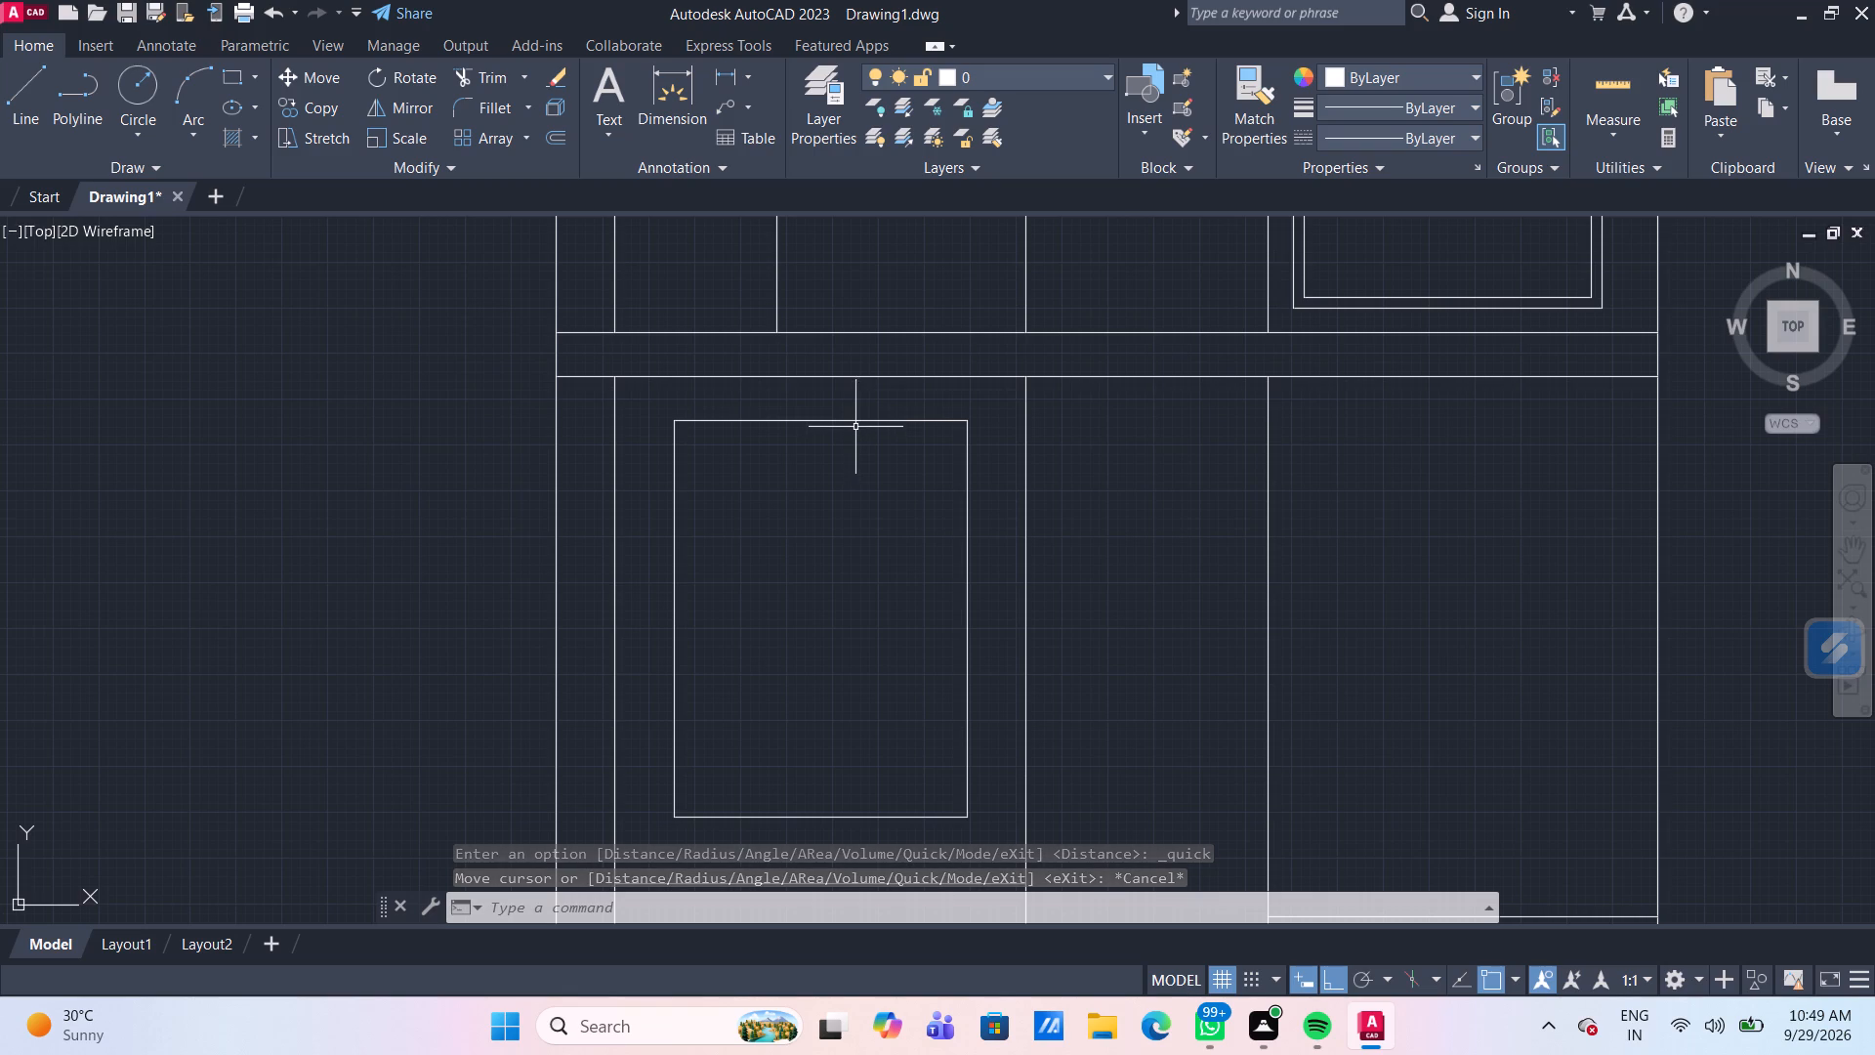
pyautogui.click(855, 422)
pyautogui.press('m')
pyautogui.press('Return')
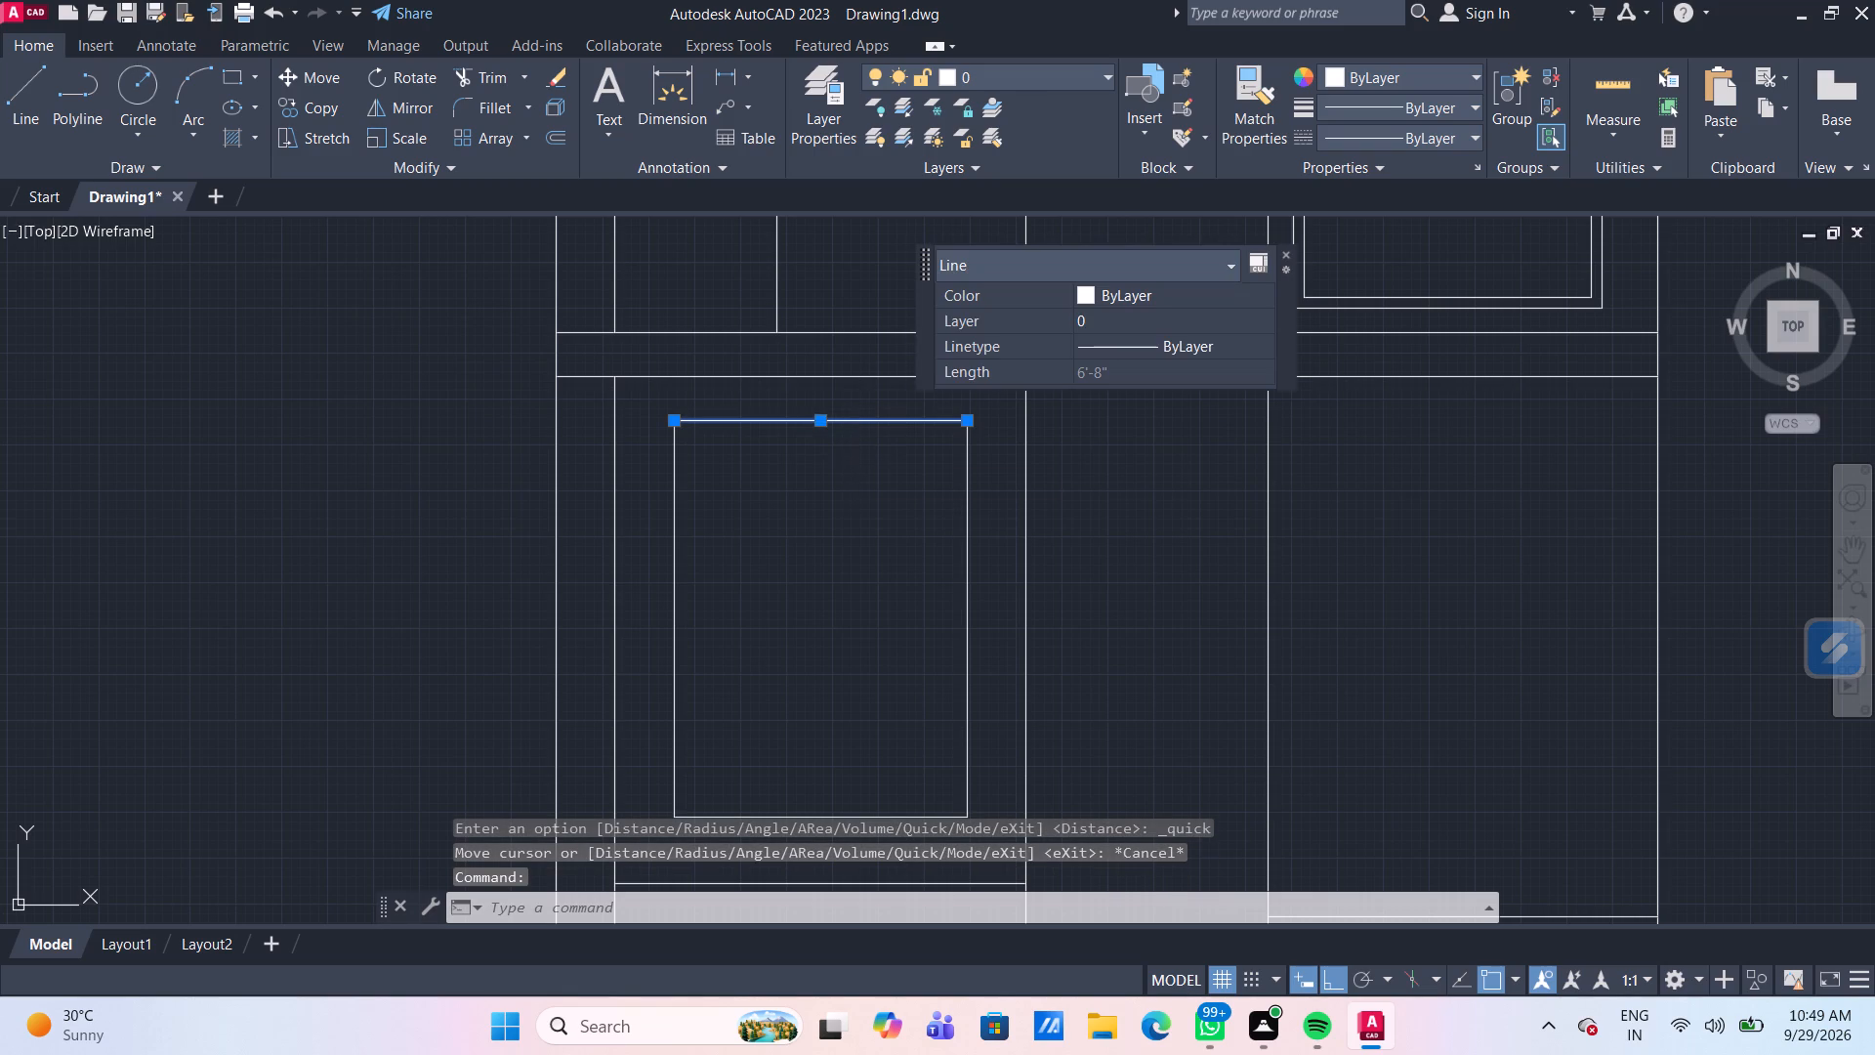
pyautogui.click(966, 426)
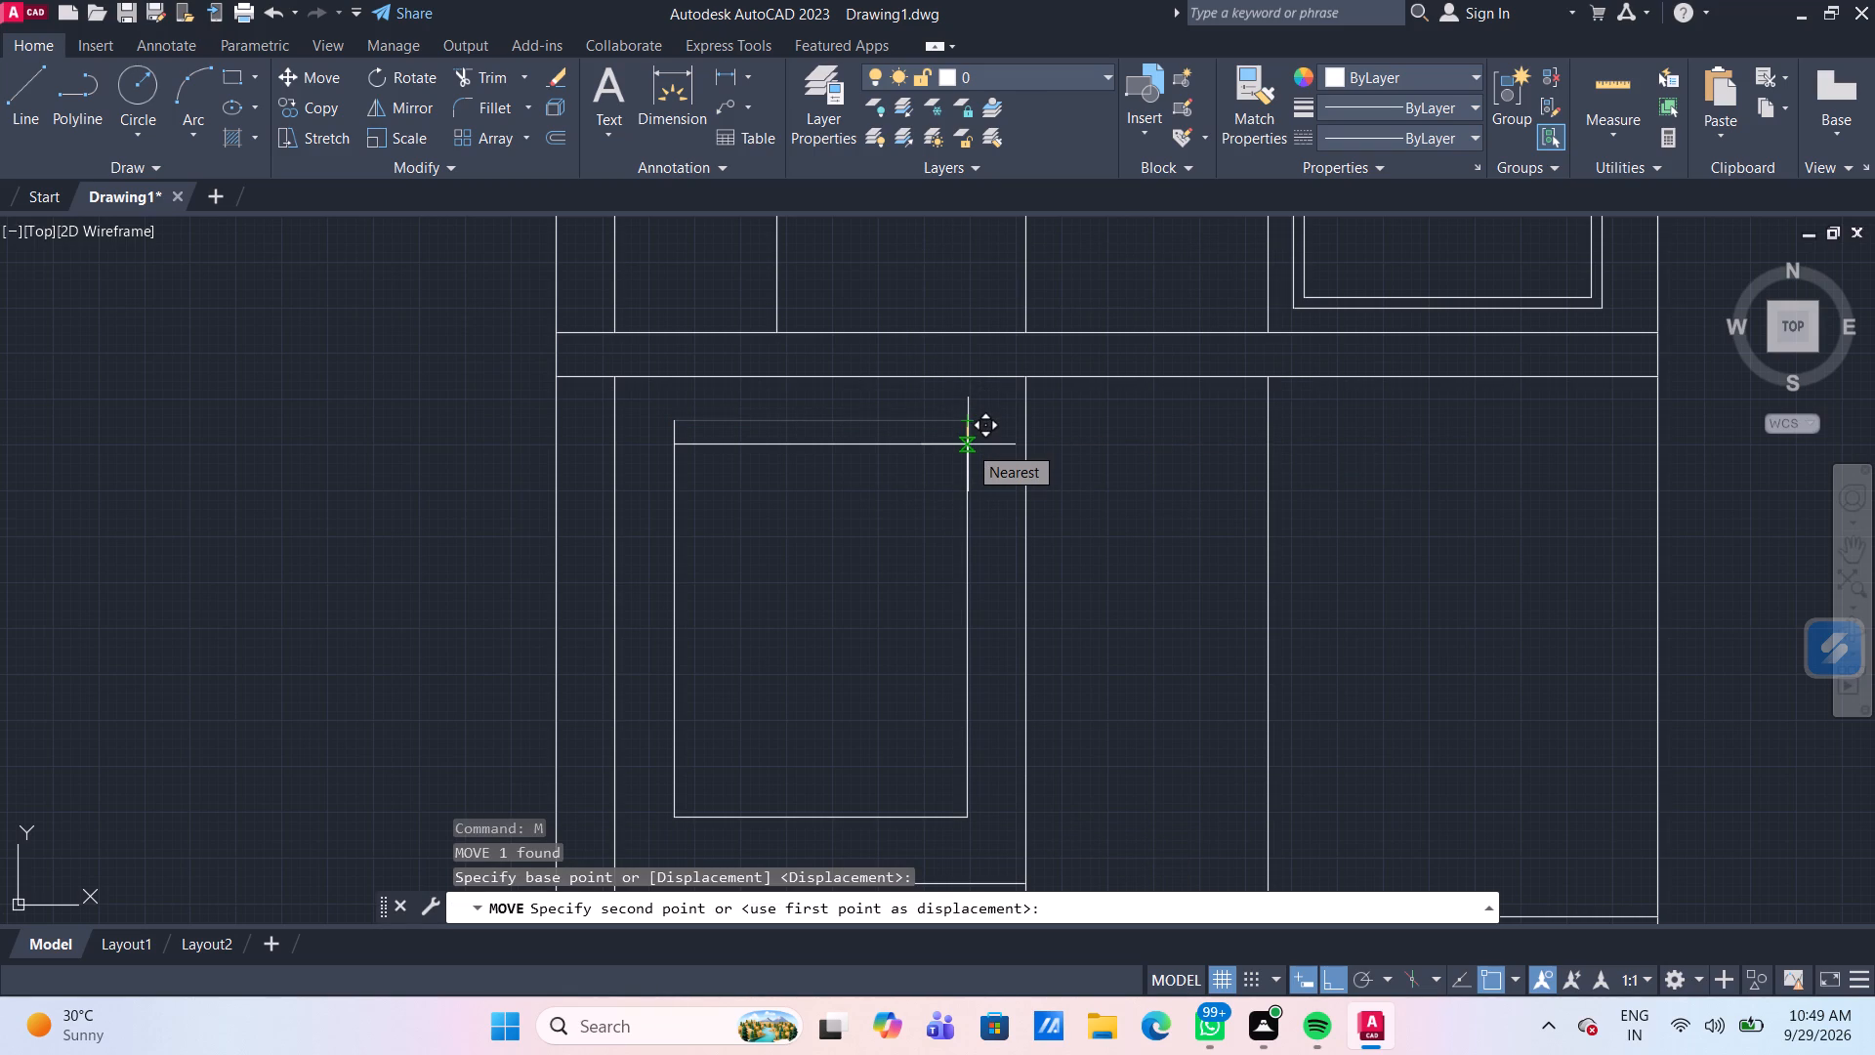
pyautogui.write('4"')
pyautogui.press('Return')
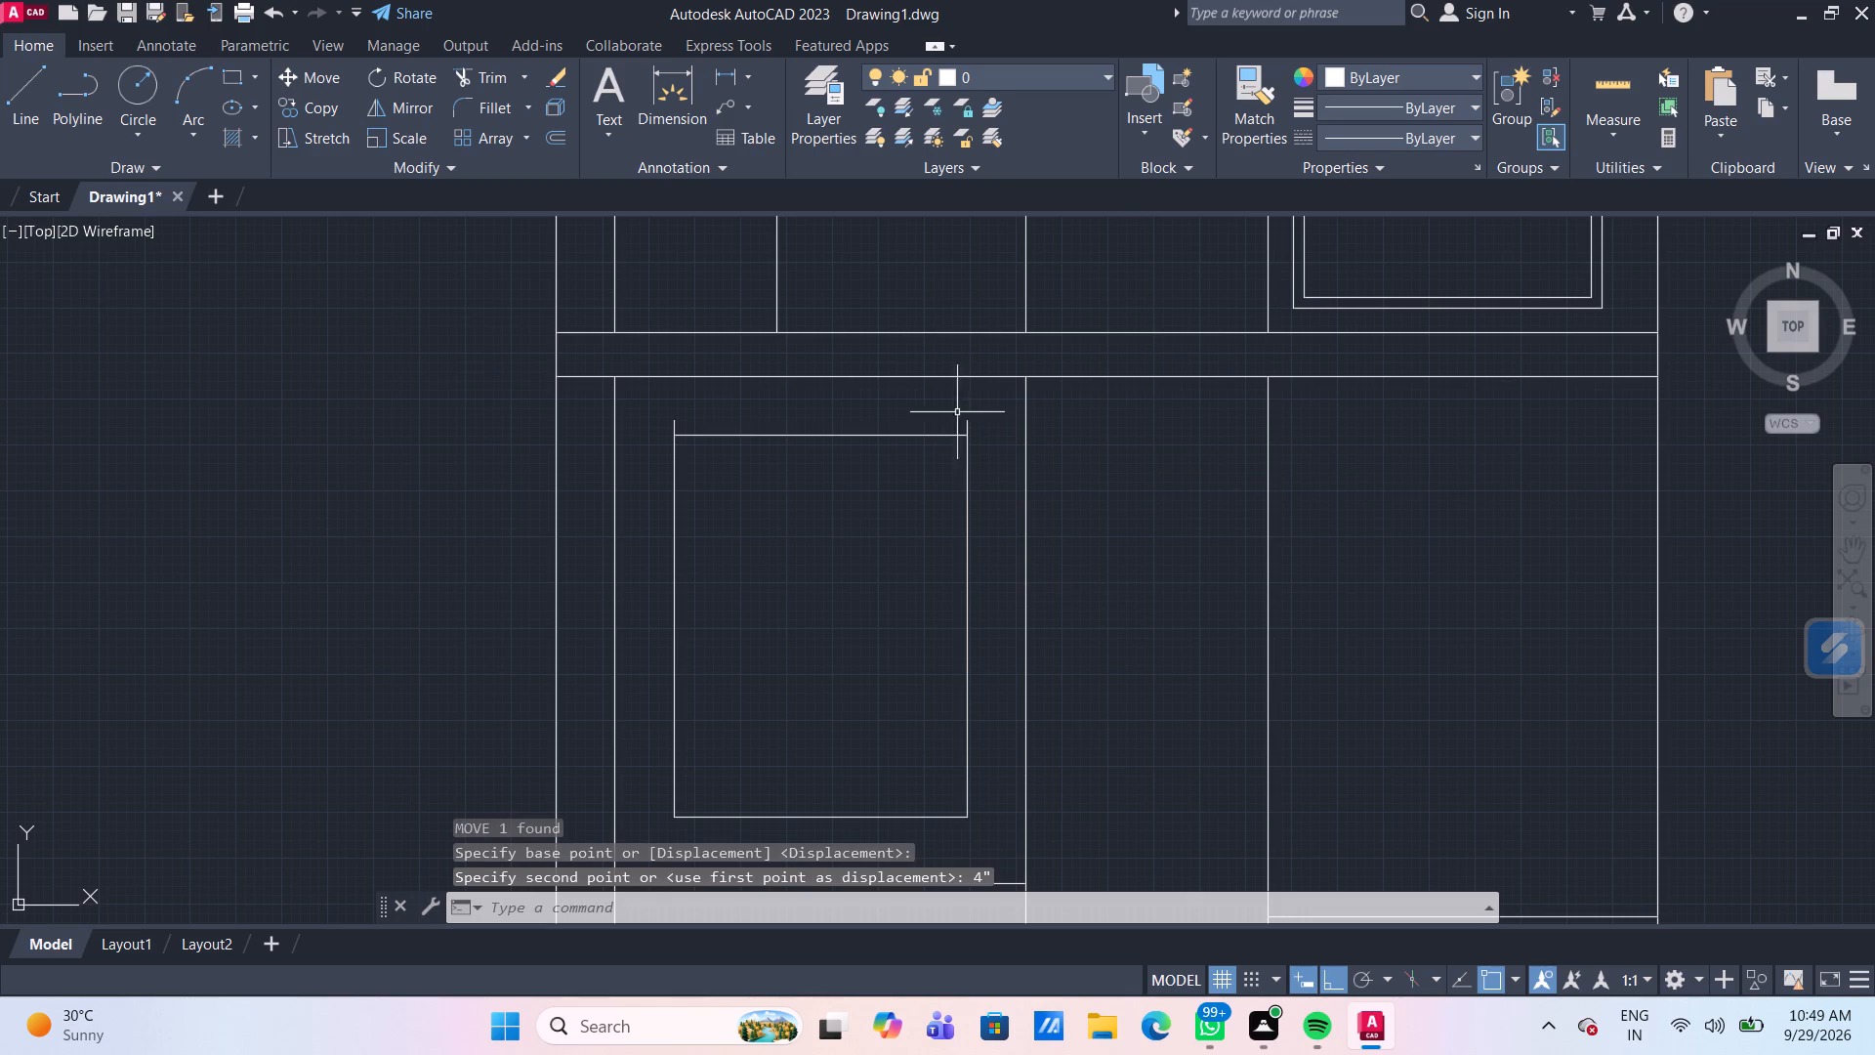
pyautogui.press('Escape')
# Trim the ends of the inset rectangle's left and right sides that project above its moved top side.
pyautogui.write('TR')
pyautogui.press('Return')
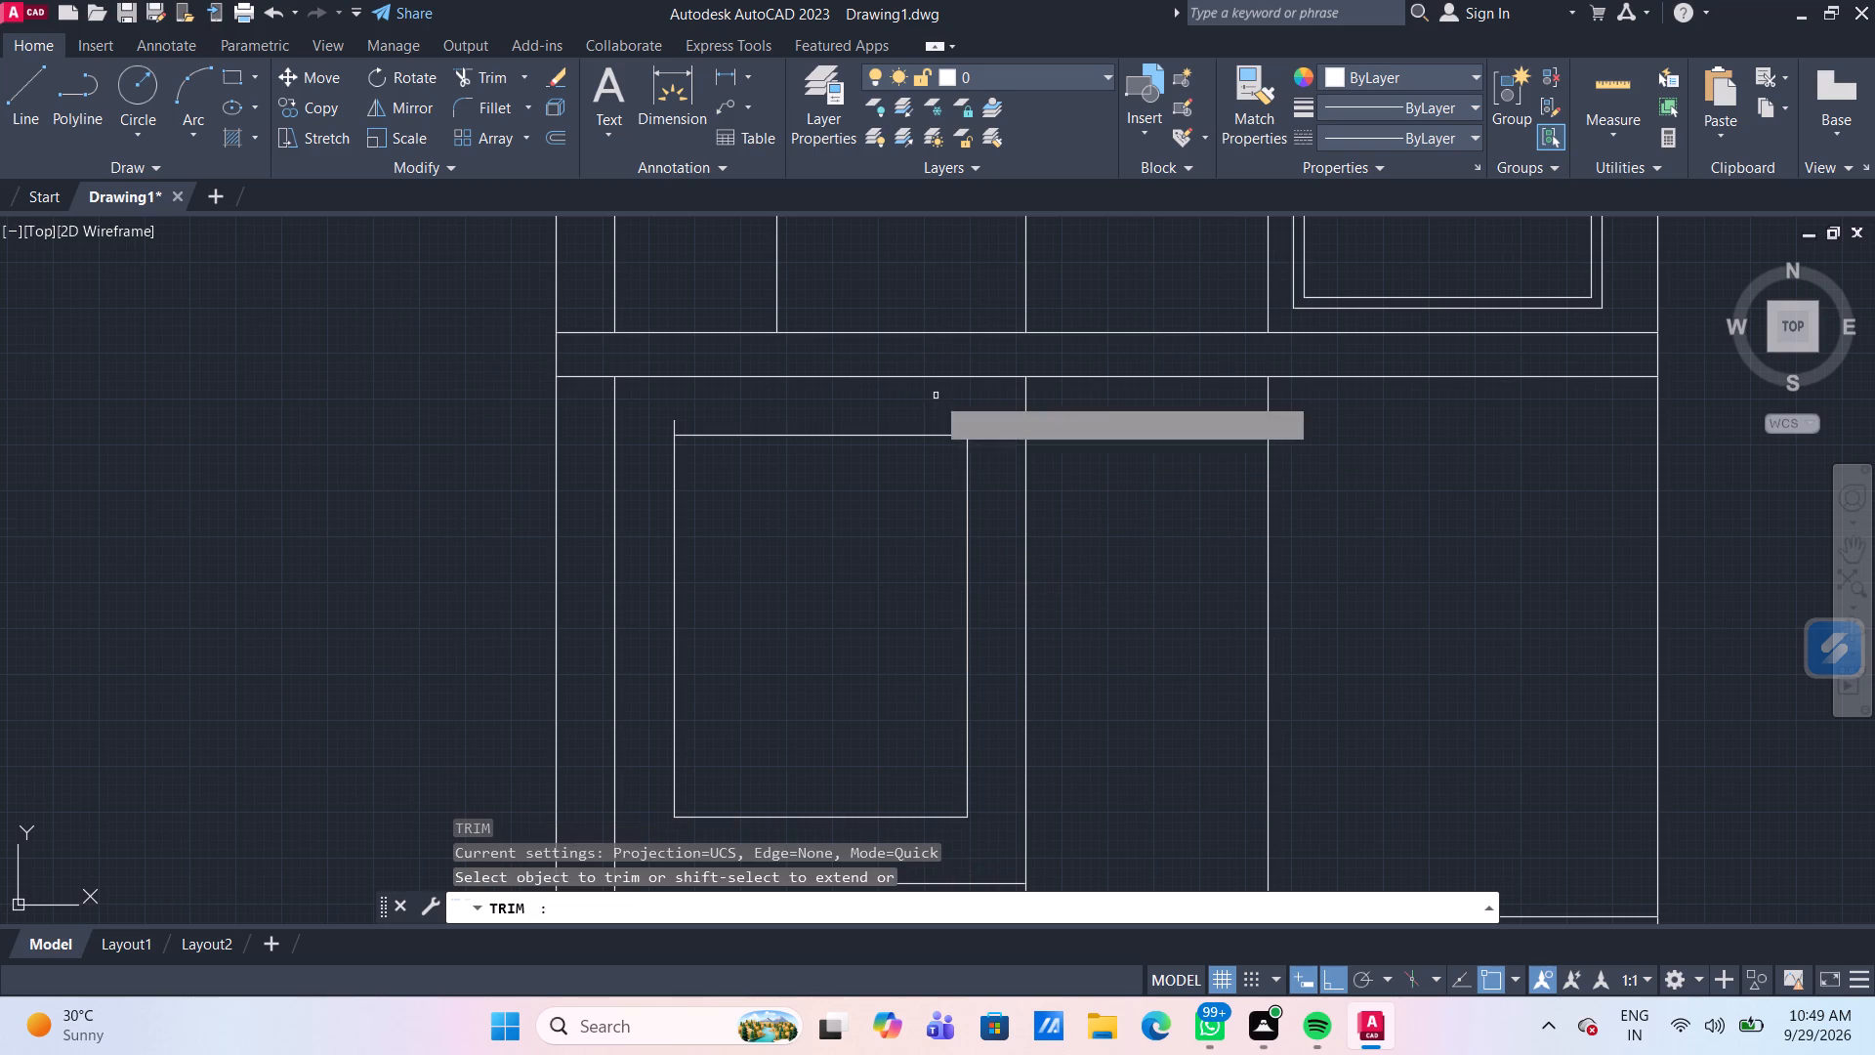
pyautogui.click(970, 425)
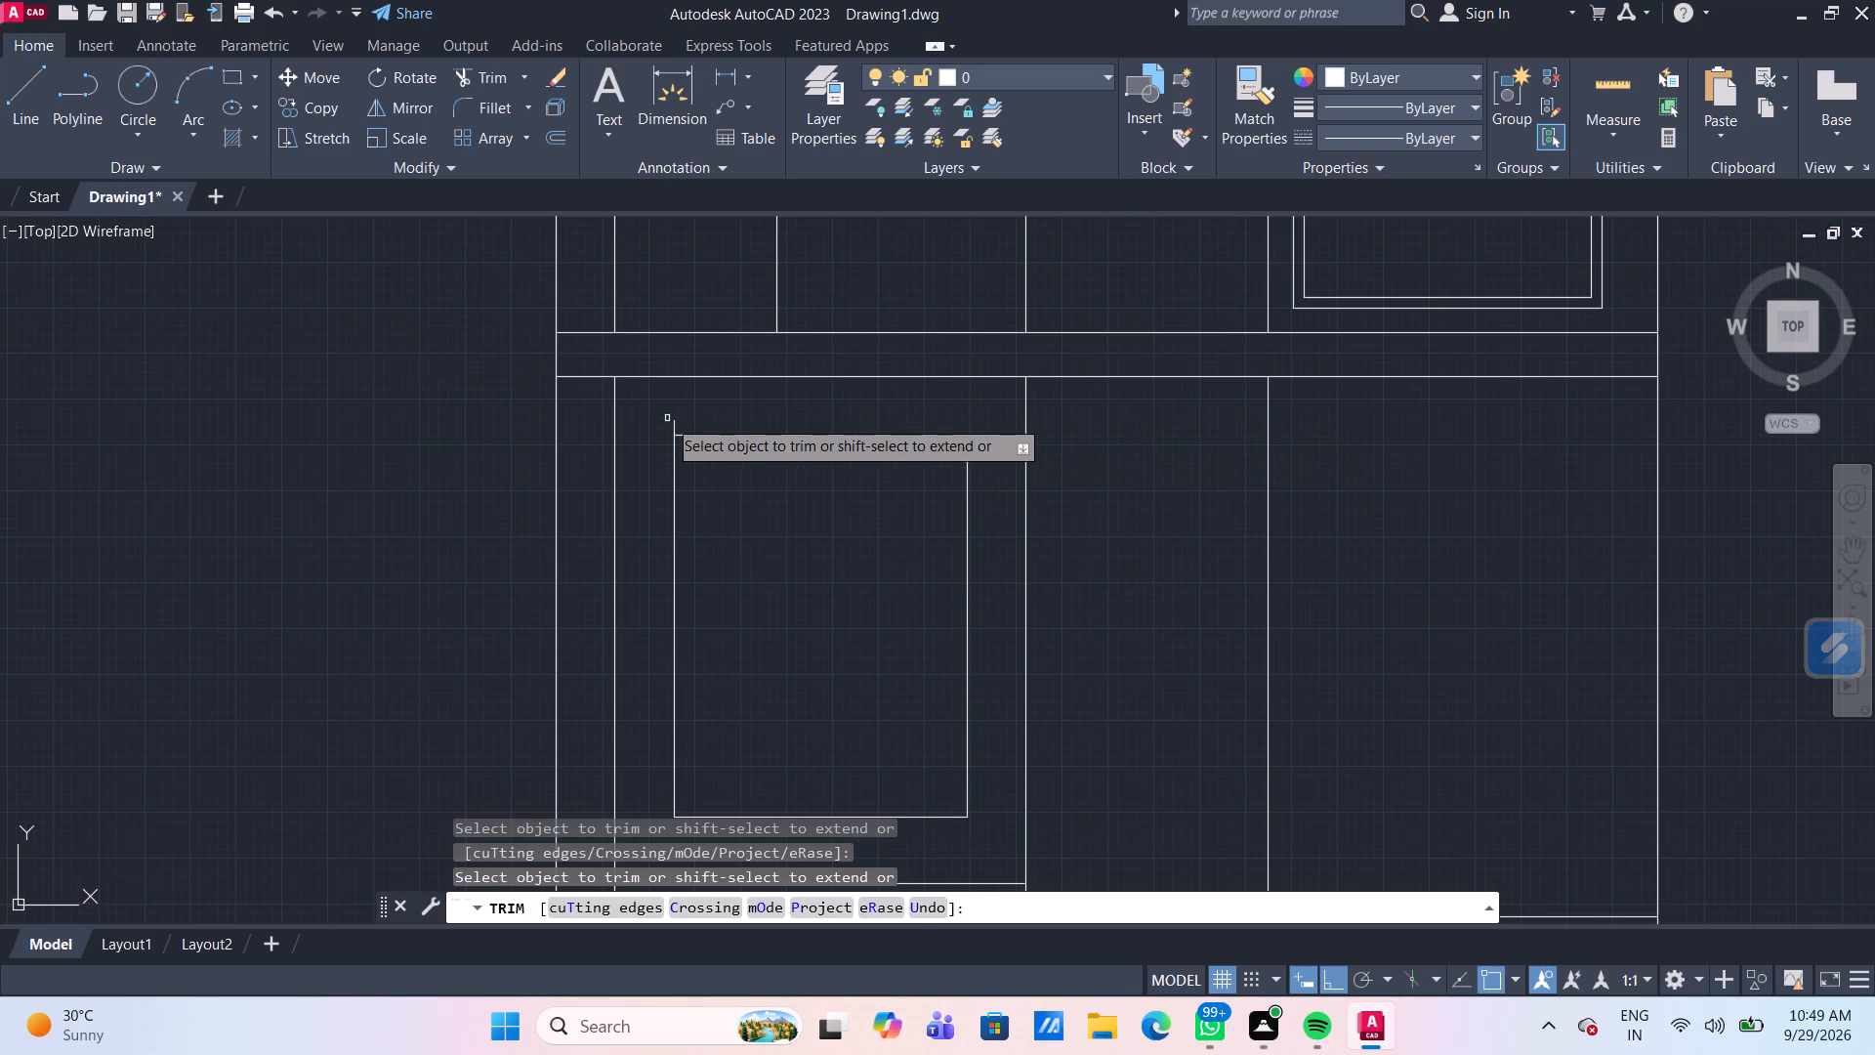
pyautogui.click(672, 420)
pyautogui.scroll(-4, 808, 497)
pyautogui.scroll(2, 1071, 518)
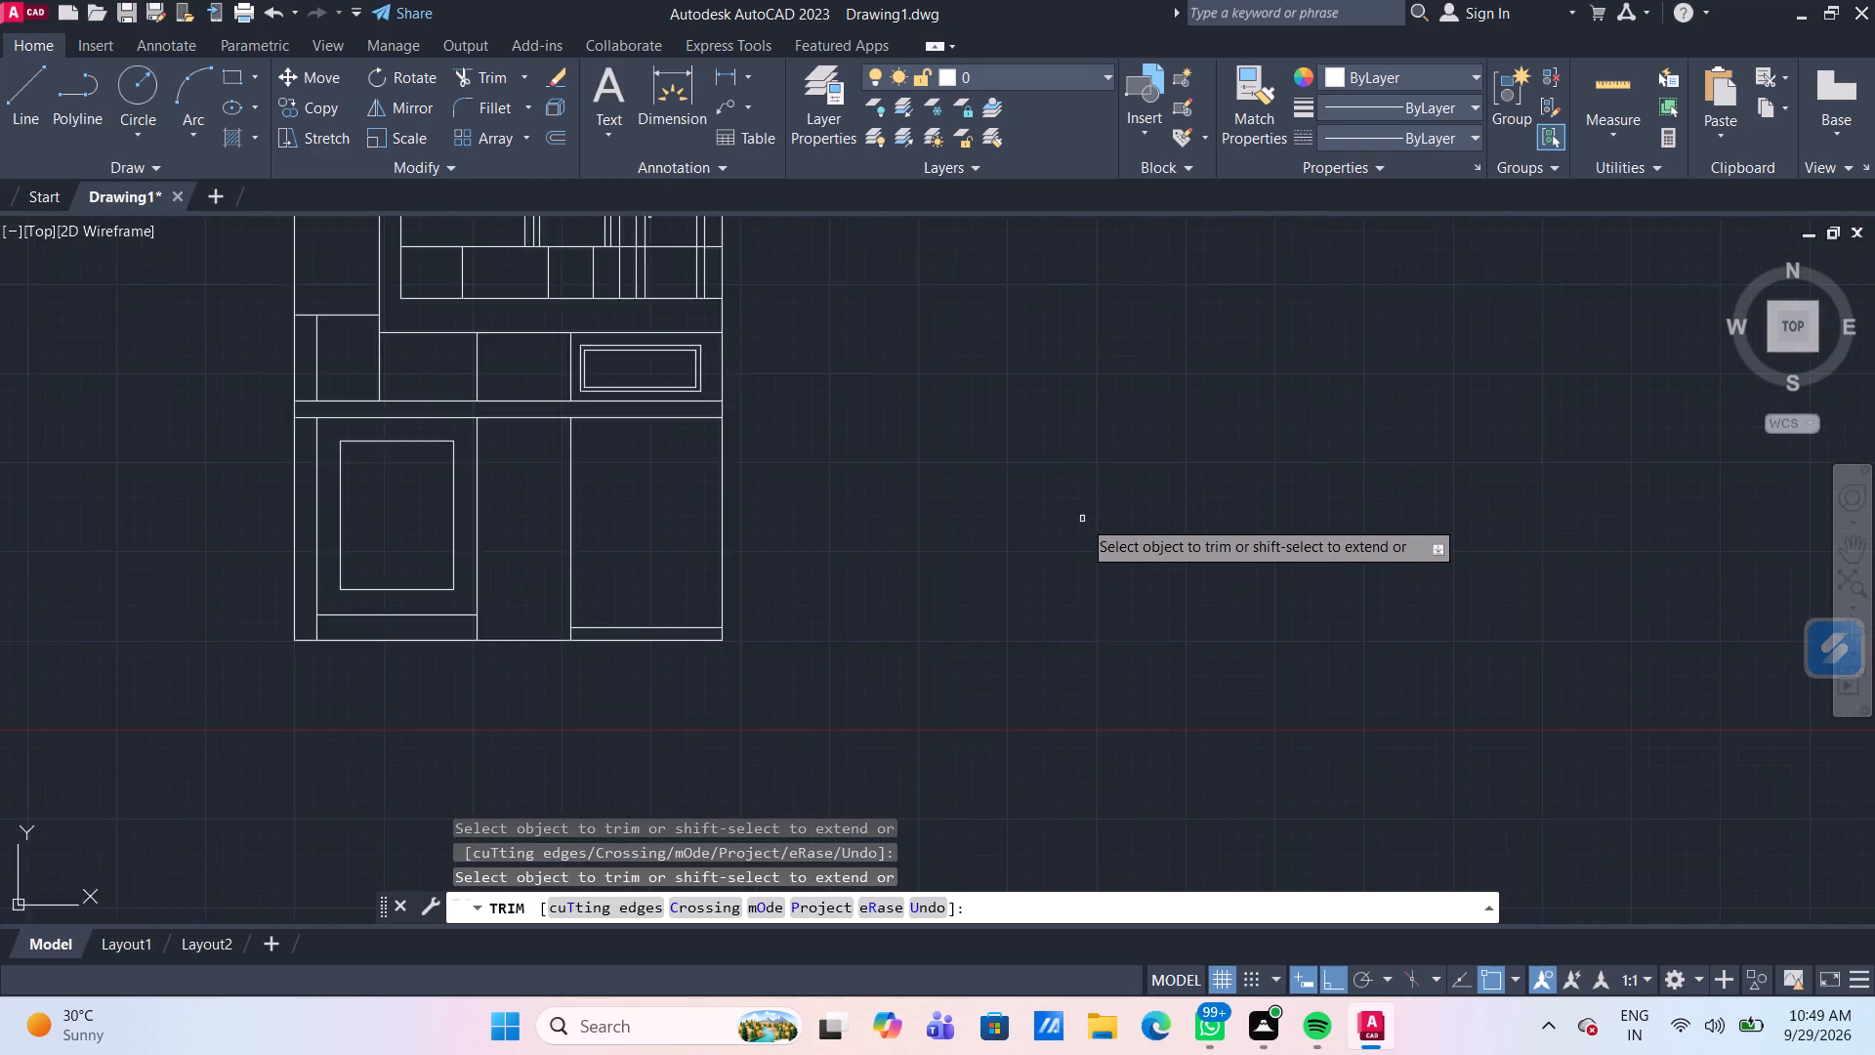
pyautogui.scroll(1, 1082, 519)
pyautogui.scroll(-3, 1087, 521)
pyautogui.moveTo(1066, 521); pyautogui.dragTo(1132, 507, button='middle')
pyautogui.scroll(2, 875, 508)
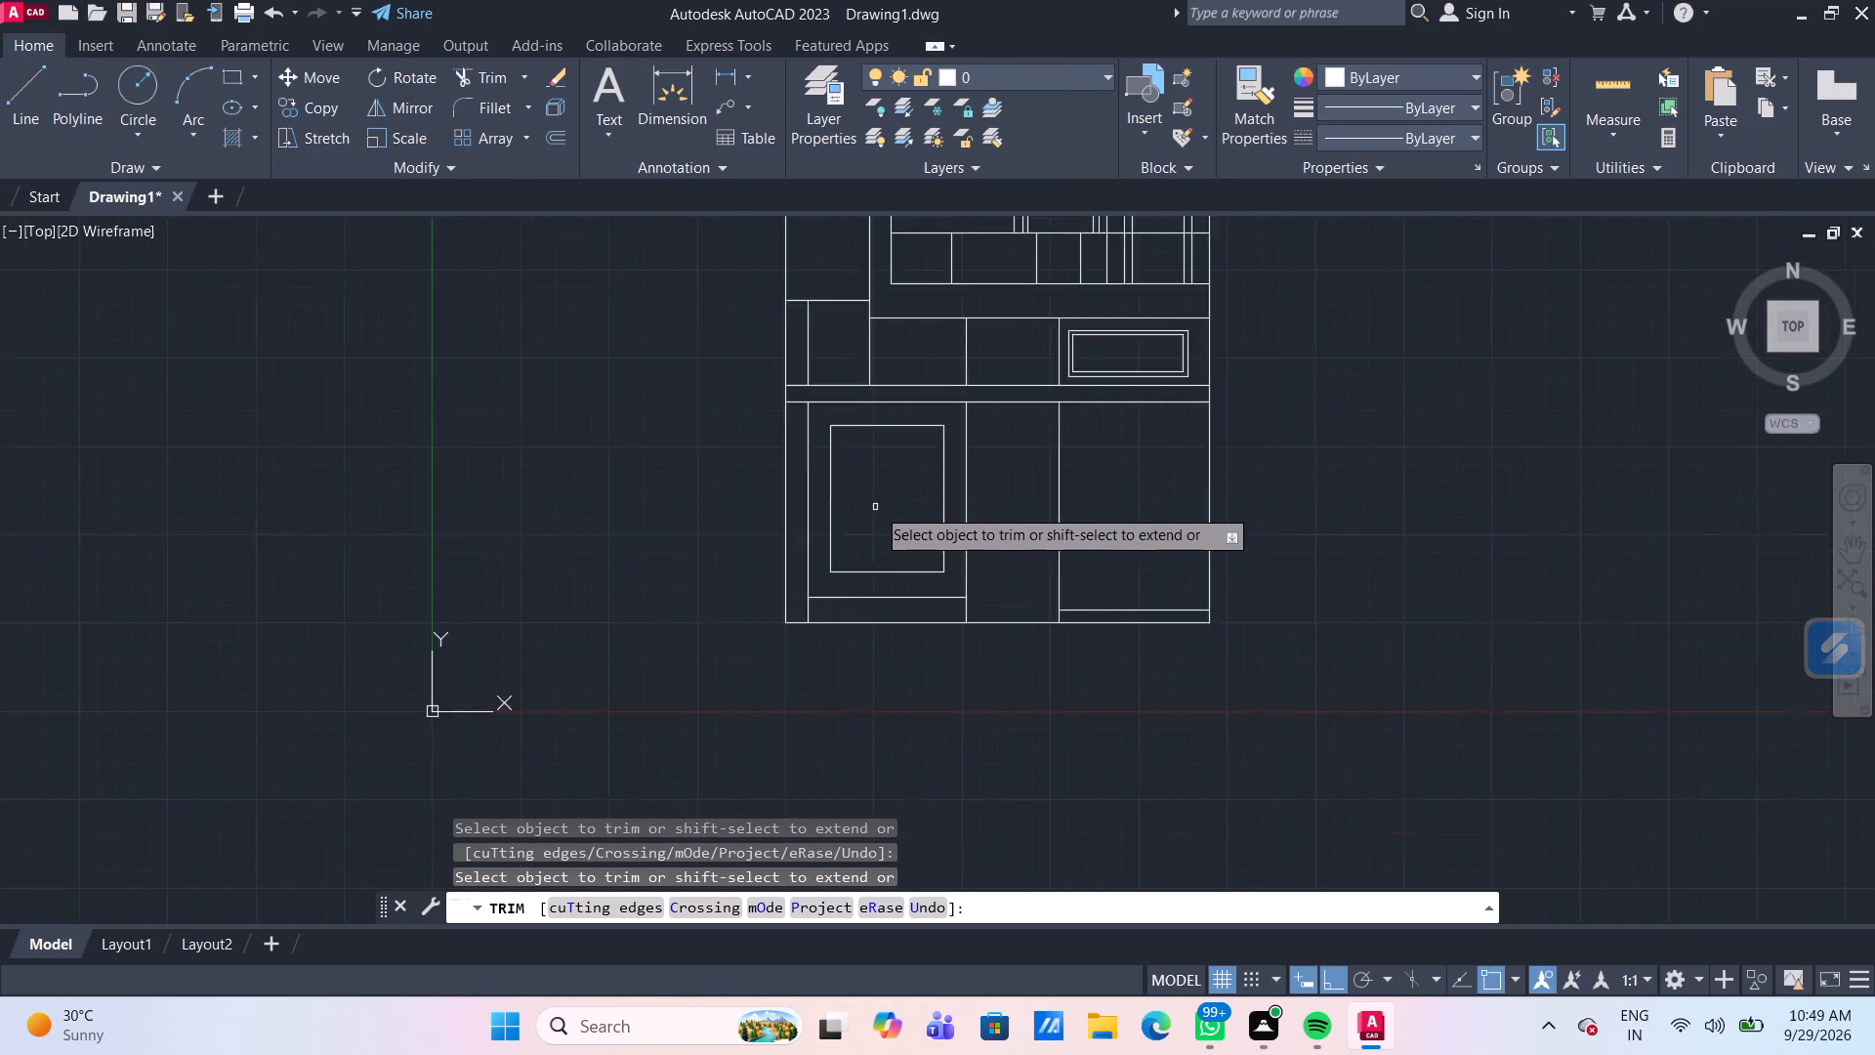
pyautogui.scroll(1, 876, 507)
pyautogui.press('Escape')
# Offset the bottom, right, left and top sides of the left bay's inset rectangle 6" inward.
pyautogui.moveTo(909, 504); pyautogui.dragTo(903, 510, button='middle')
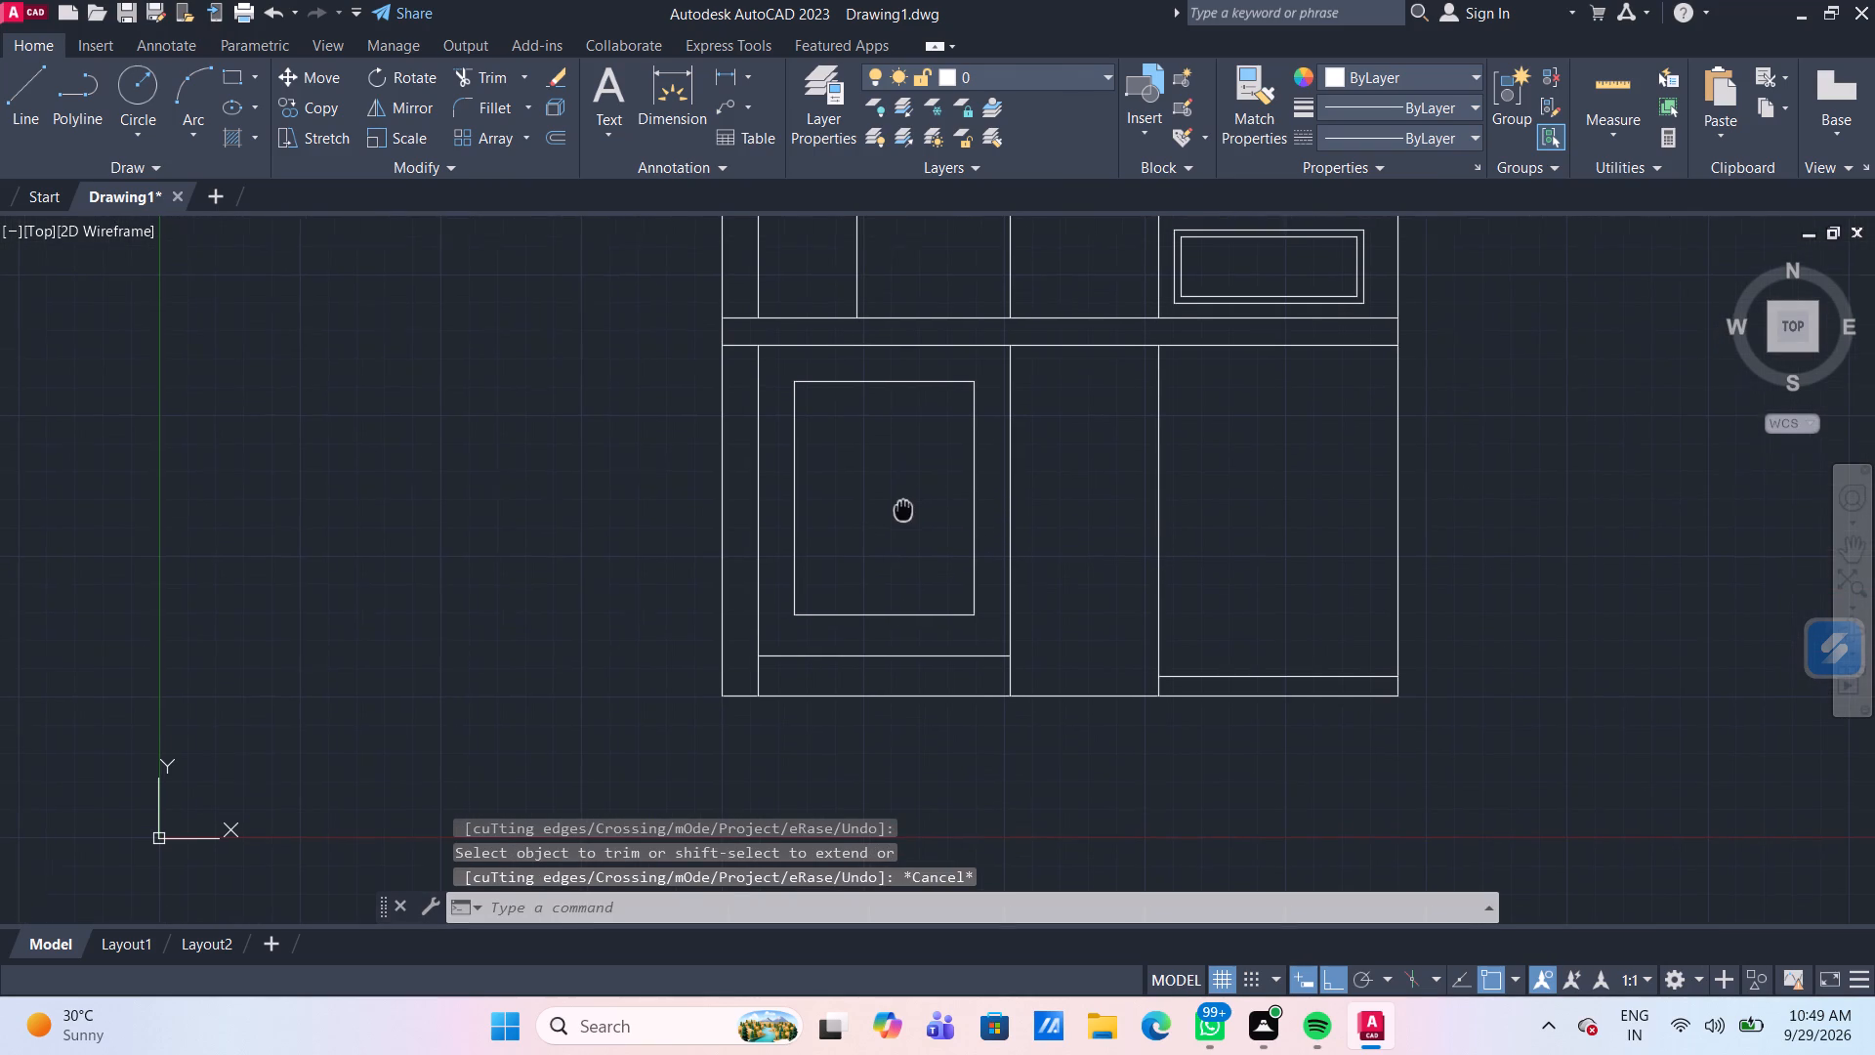
pyautogui.moveTo(903, 510); pyautogui.dragTo(906, 513, button='middle')
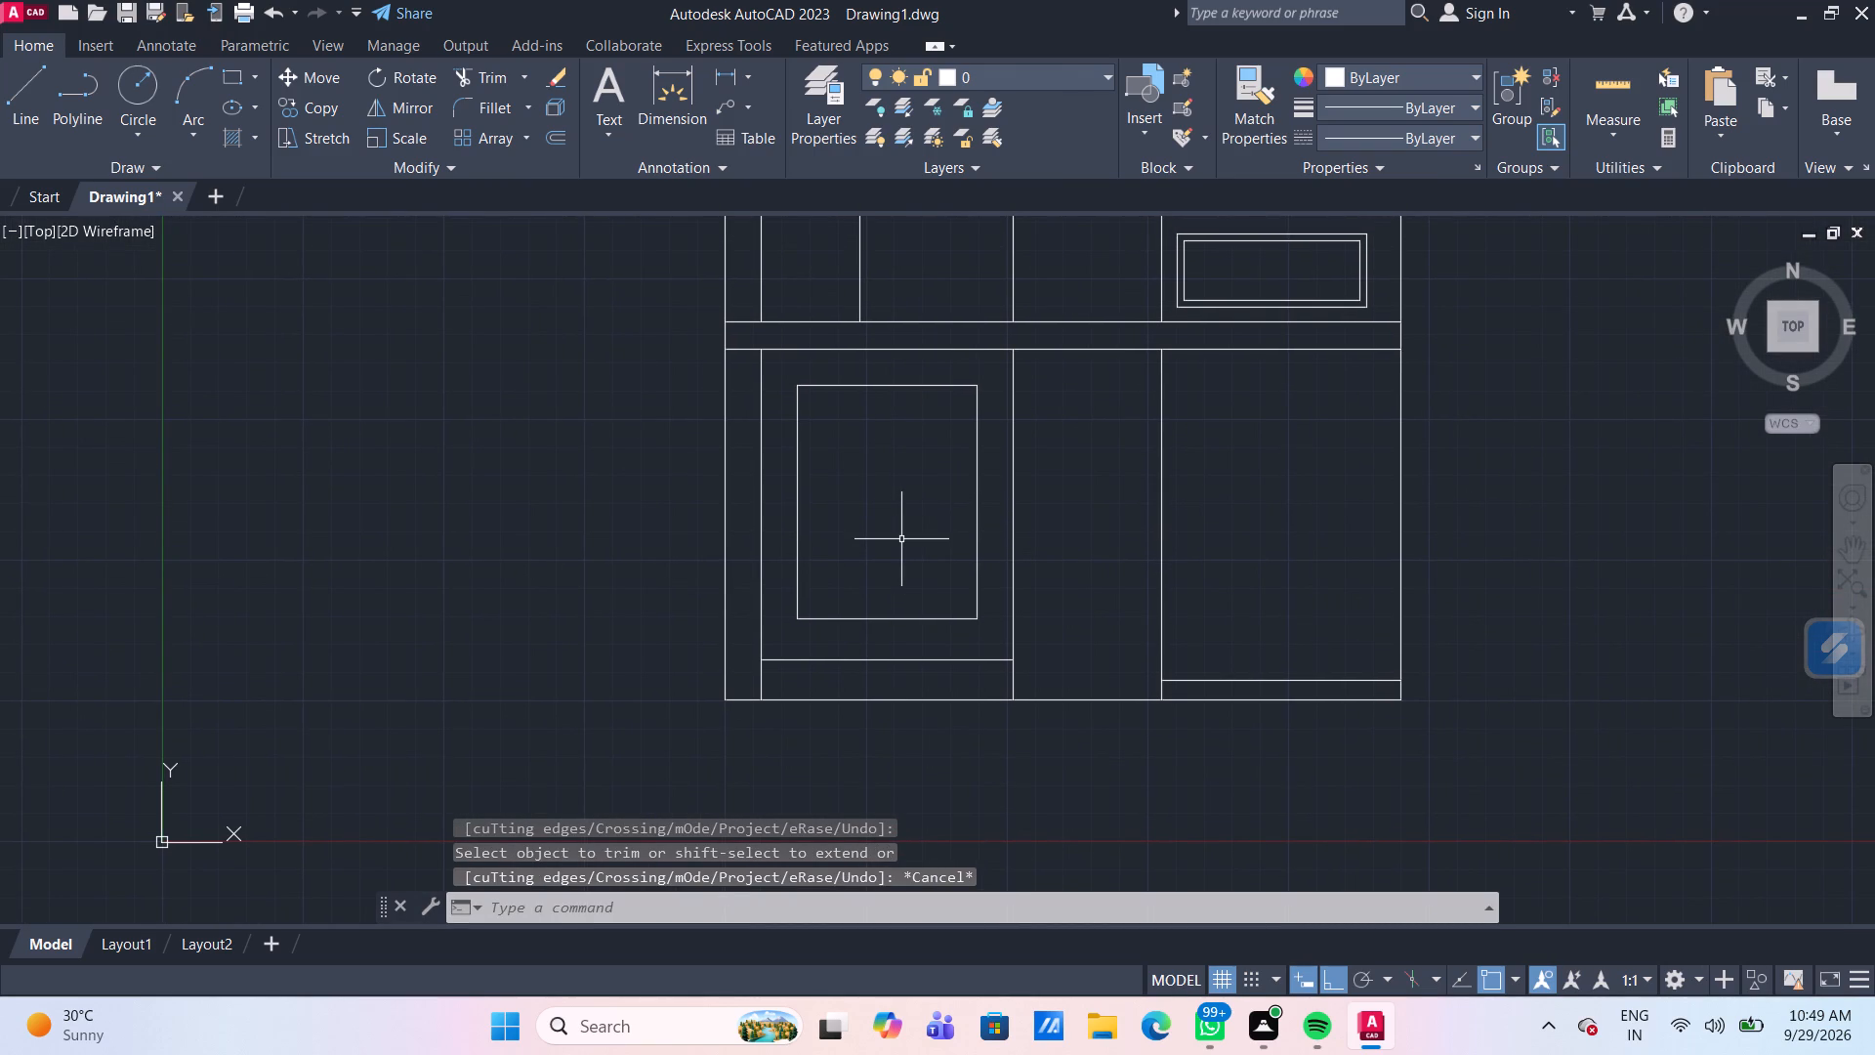
pyautogui.press('o')
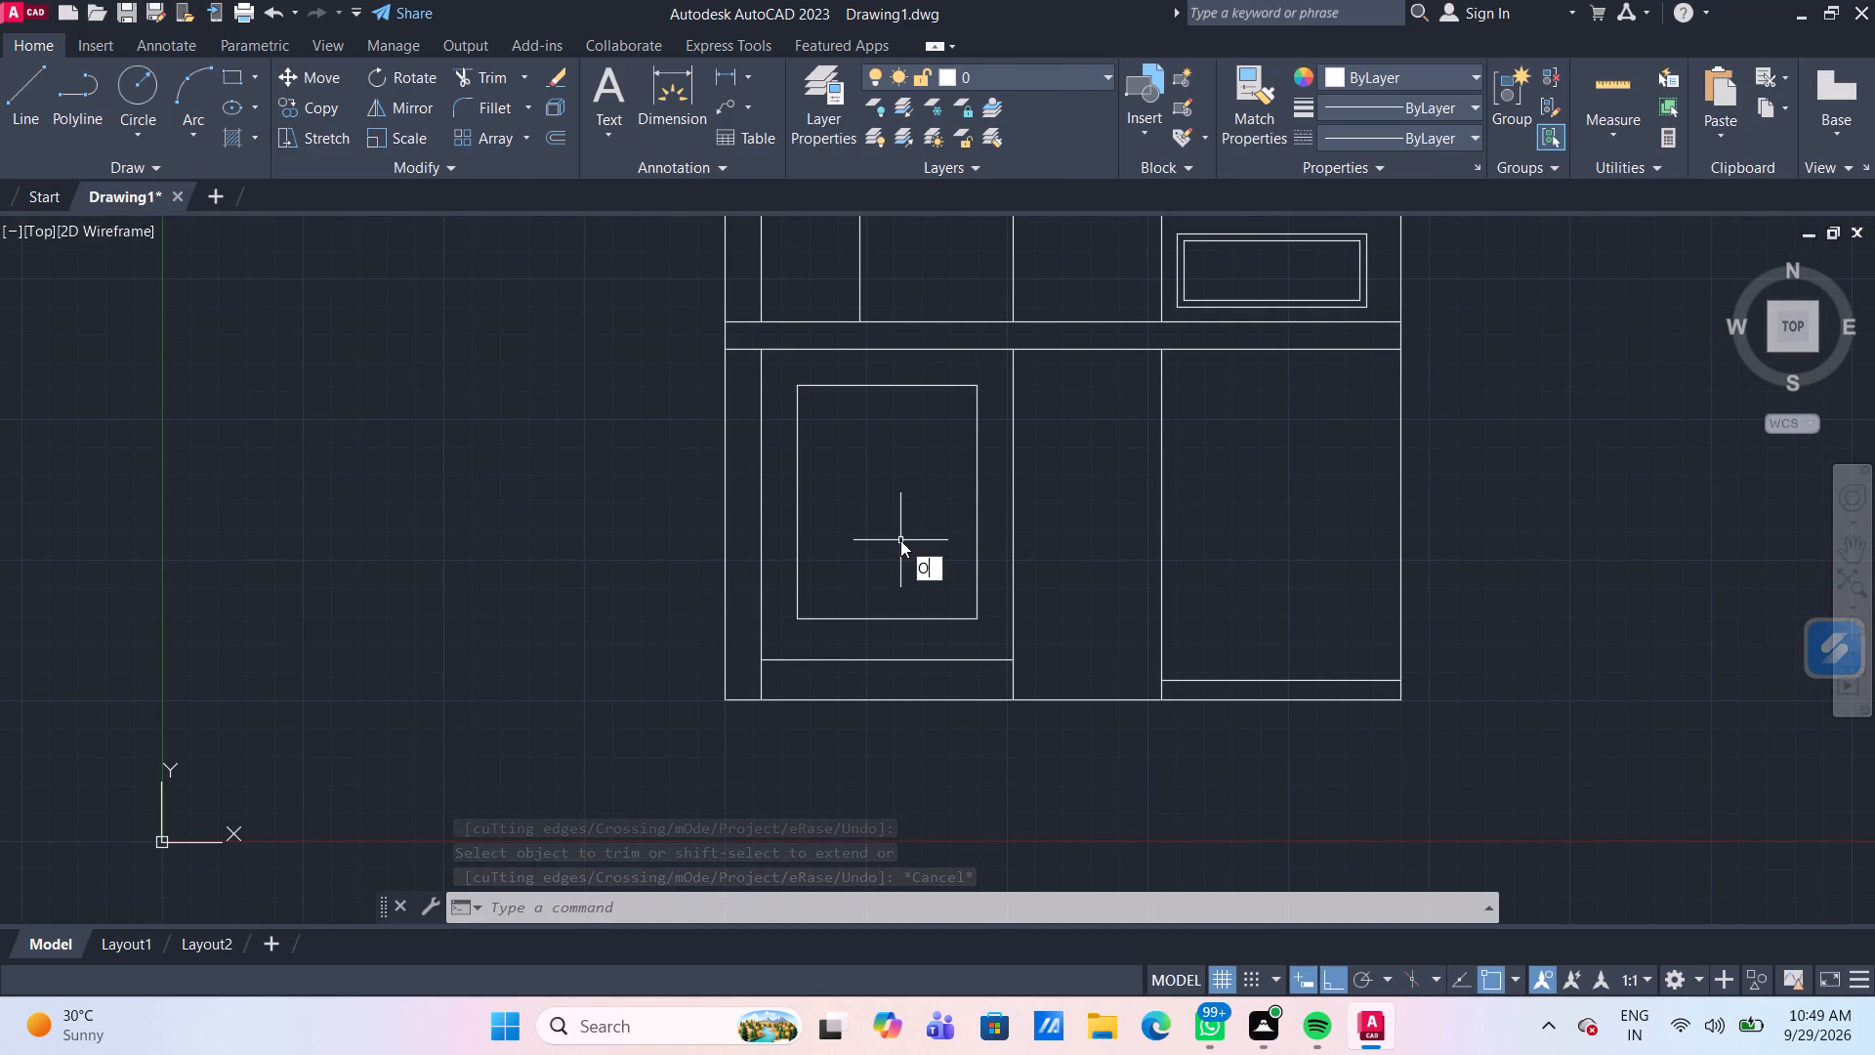
pyautogui.press('Return')
pyautogui.press('Return')
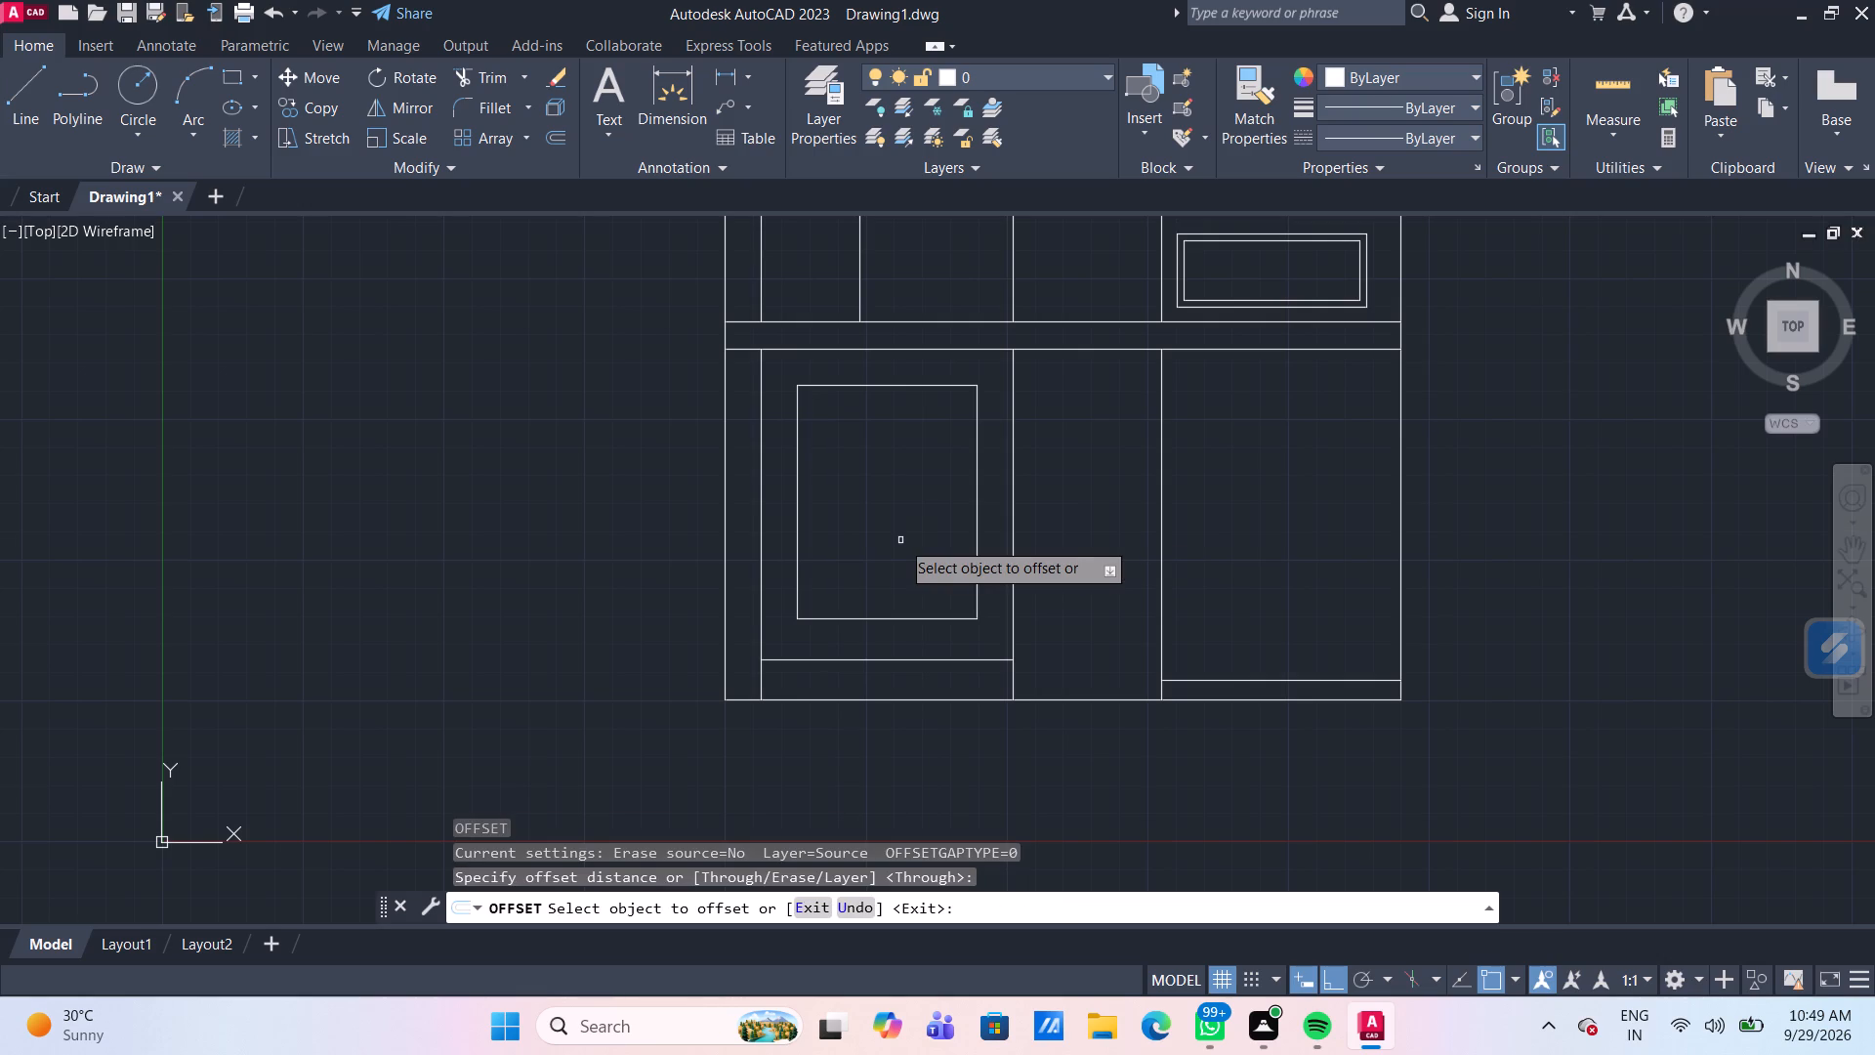
pyautogui.moveTo(911, 619); pyautogui.dragTo(907, 607)
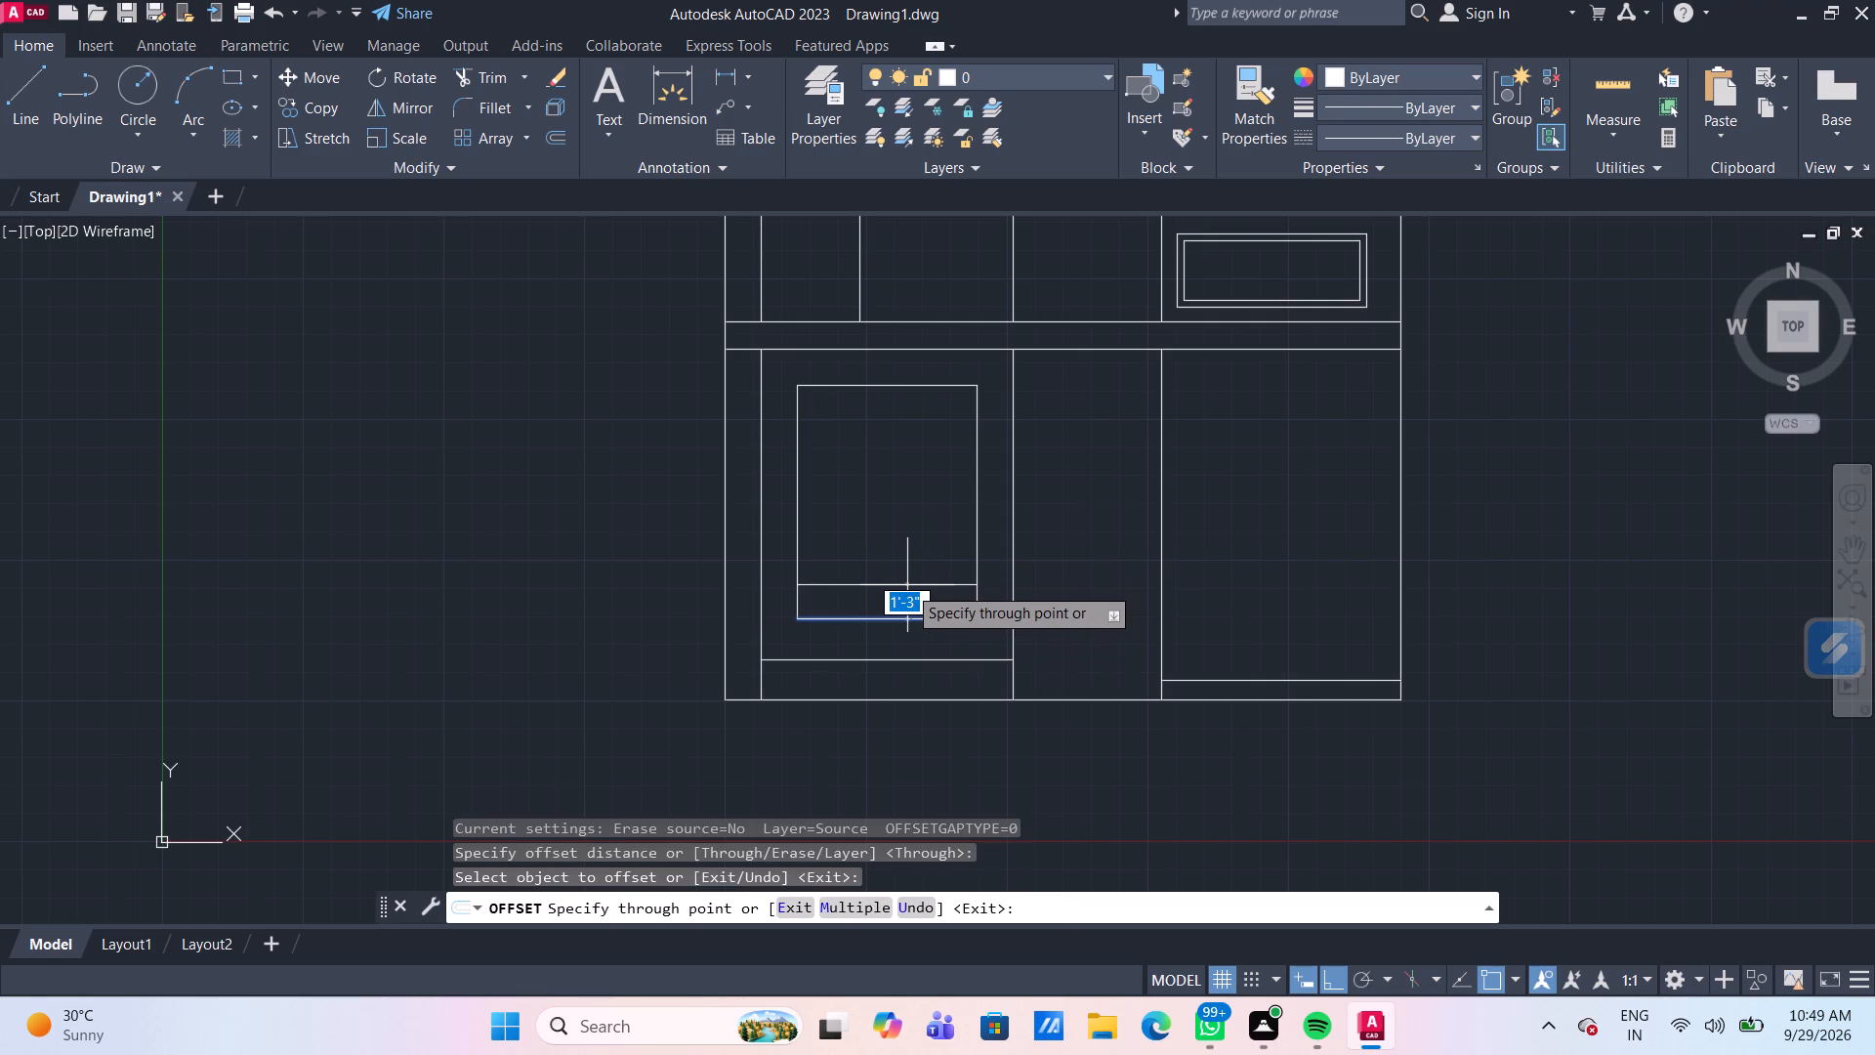
pyautogui.write('6"')
pyautogui.press('Return')
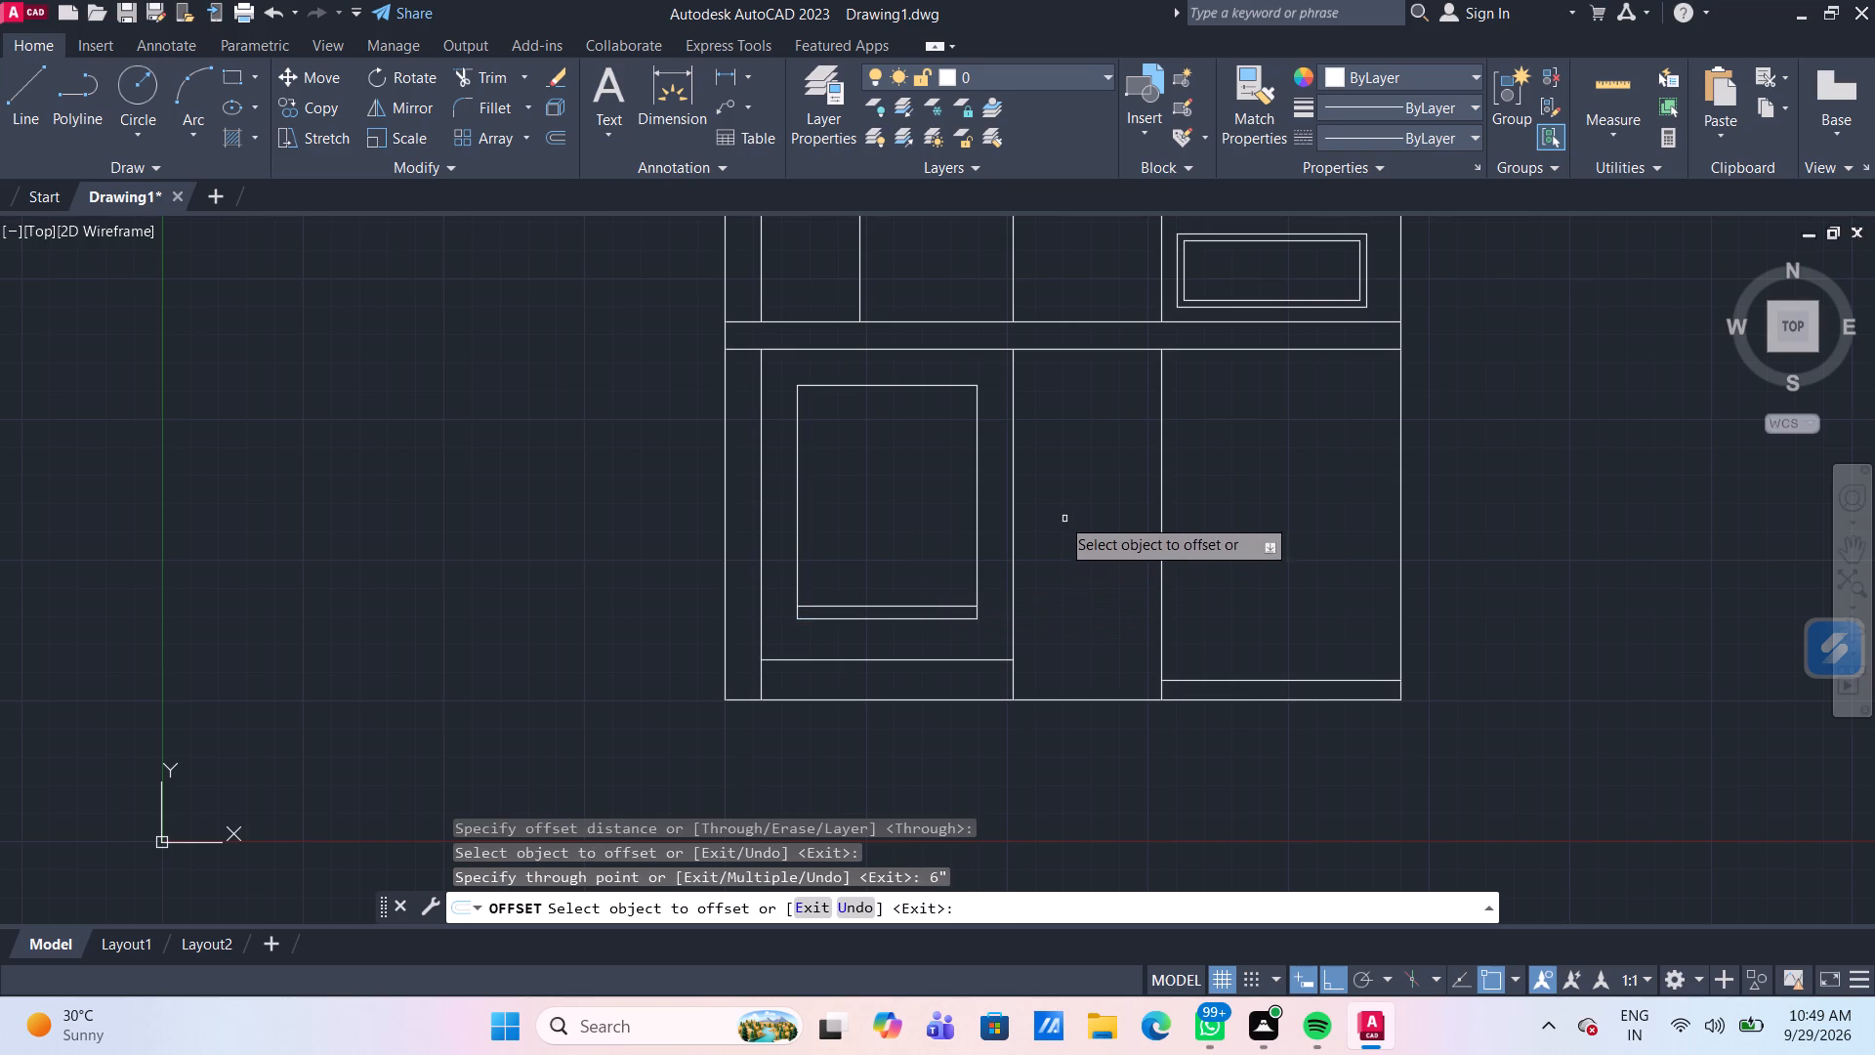
pyautogui.click(978, 512)
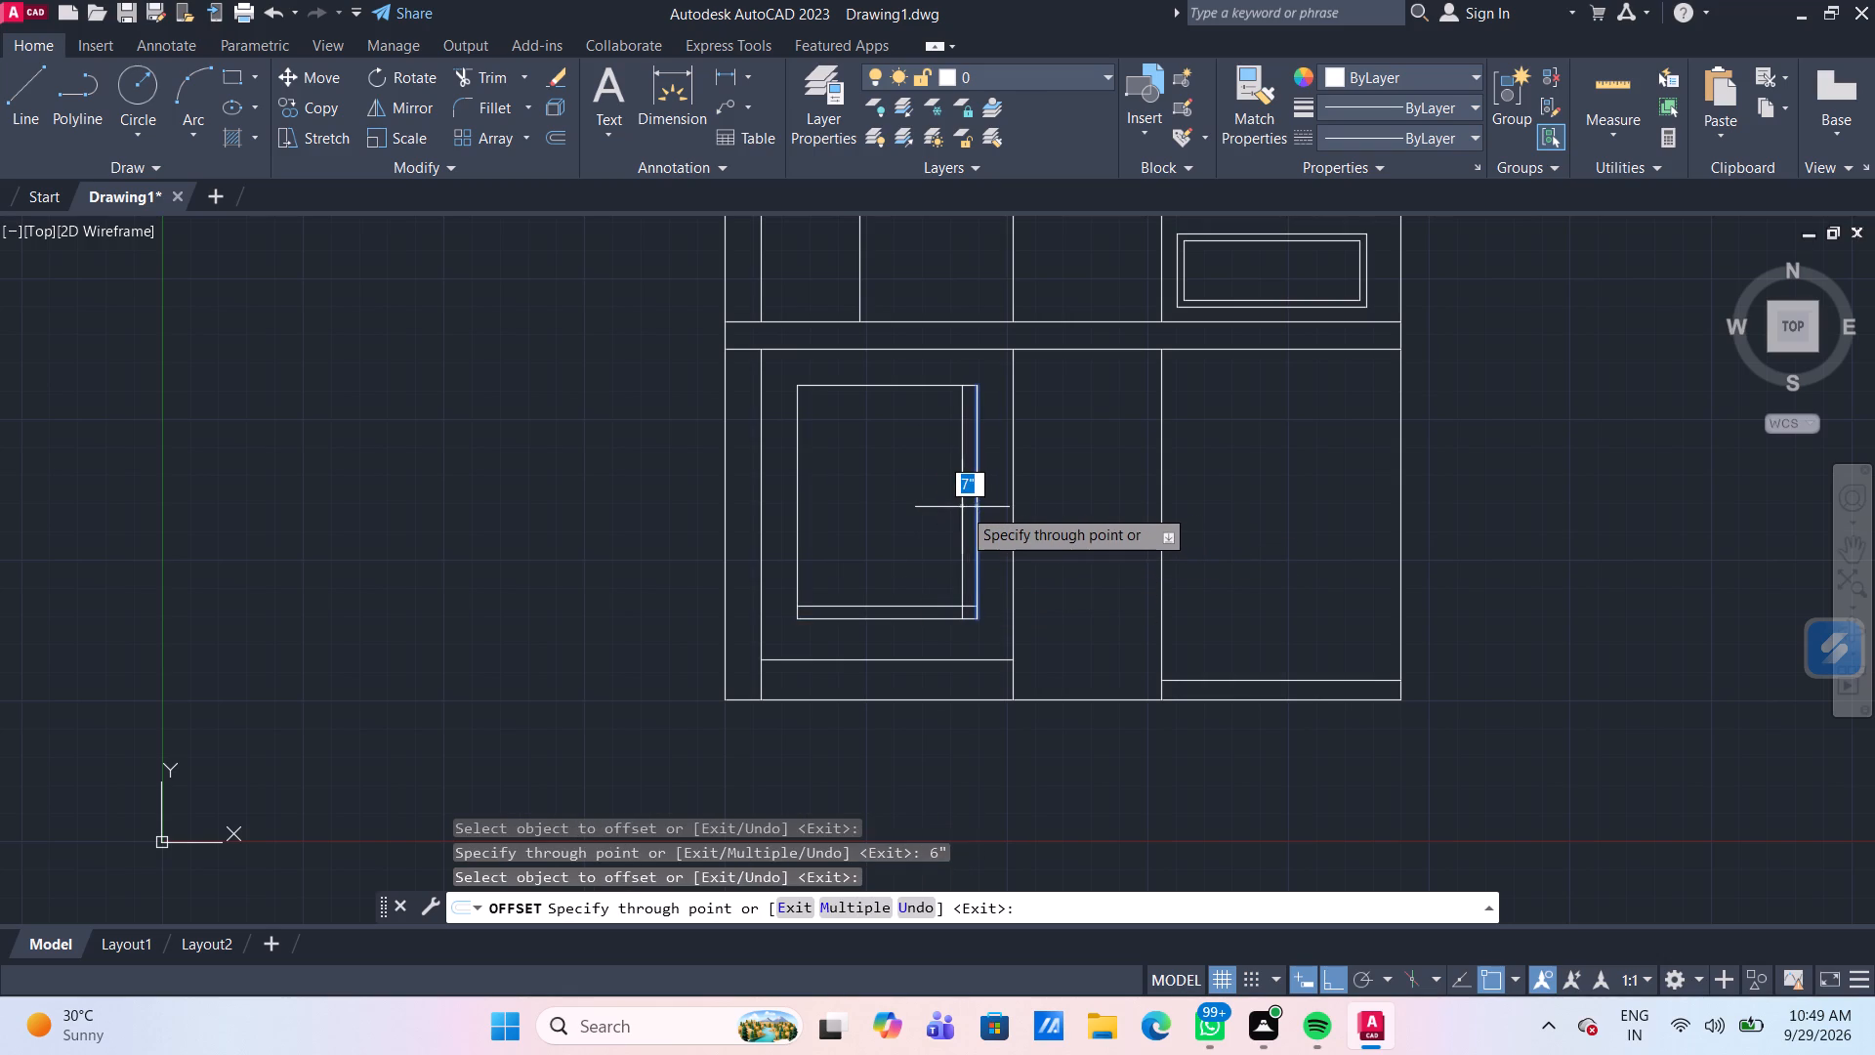
pyautogui.write('6"')
pyautogui.press('Return')
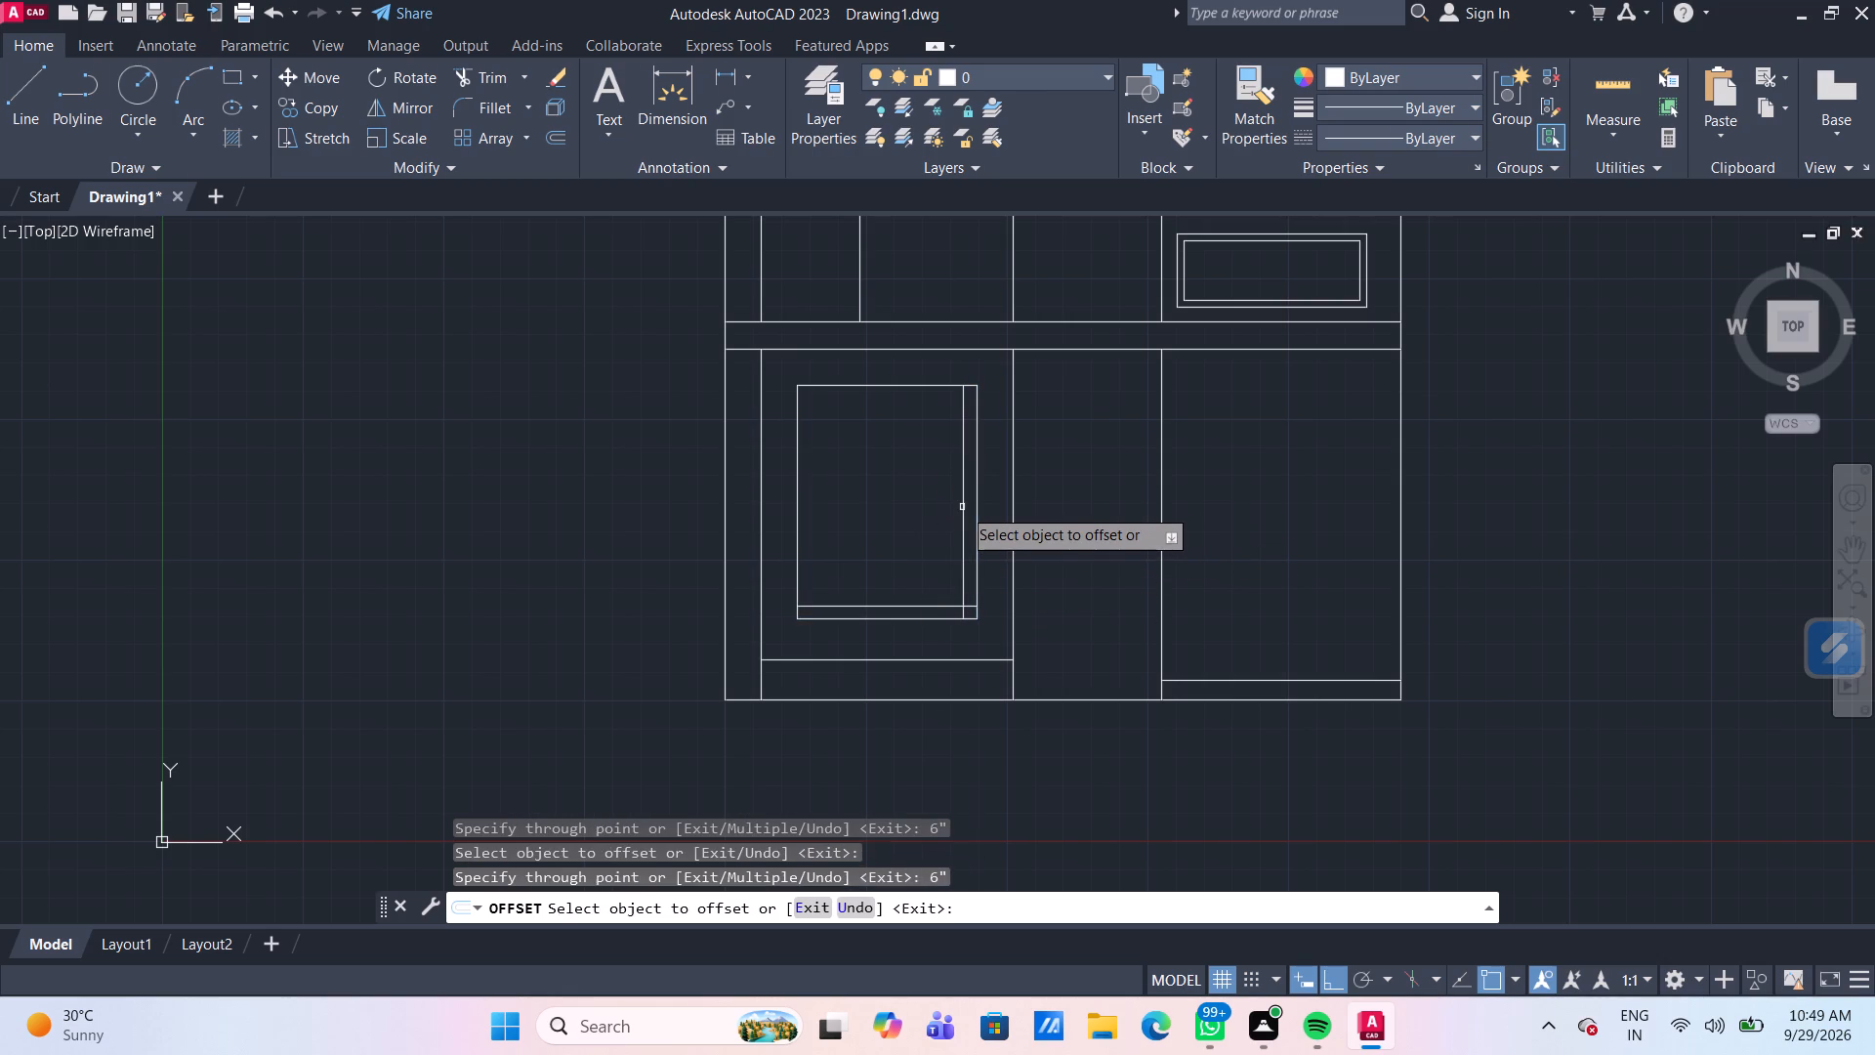
pyautogui.click(796, 485)
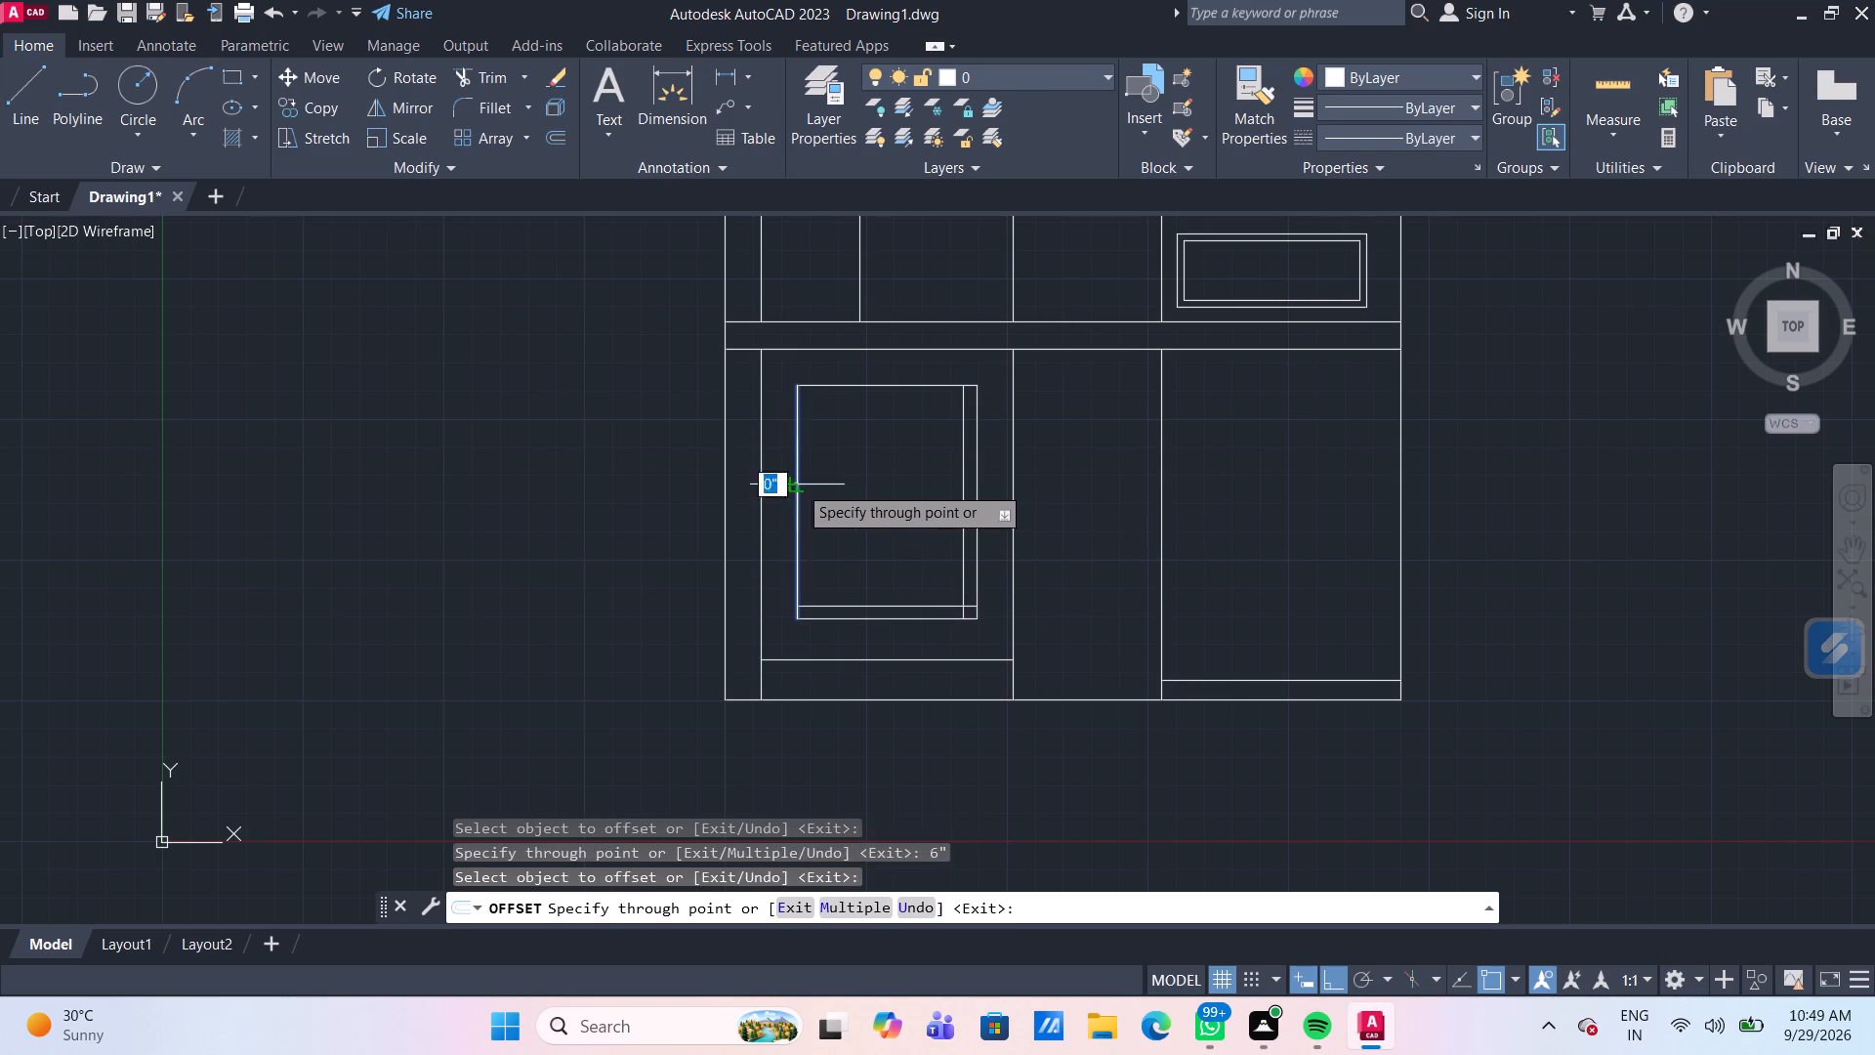
pyautogui.write('6"')
pyautogui.press('Return')
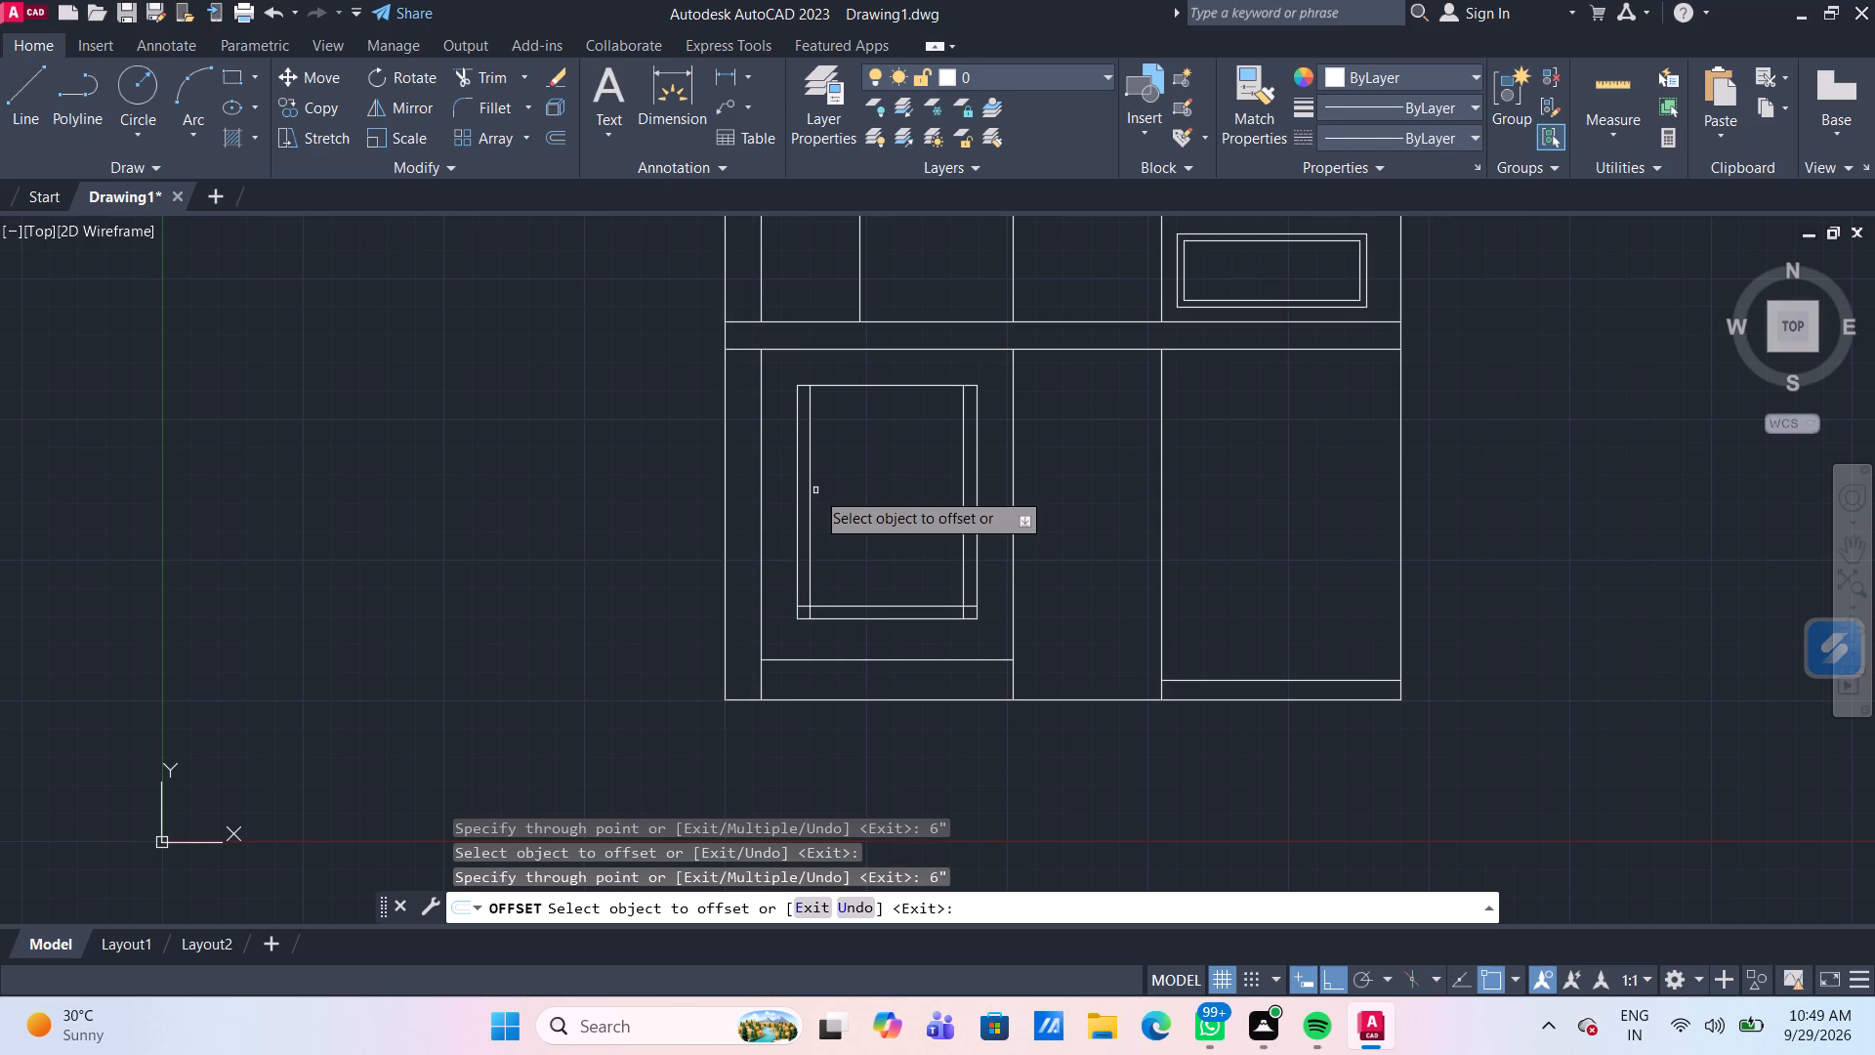
pyautogui.click(858, 385)
pyautogui.write('6"')
pyautogui.press('Return')
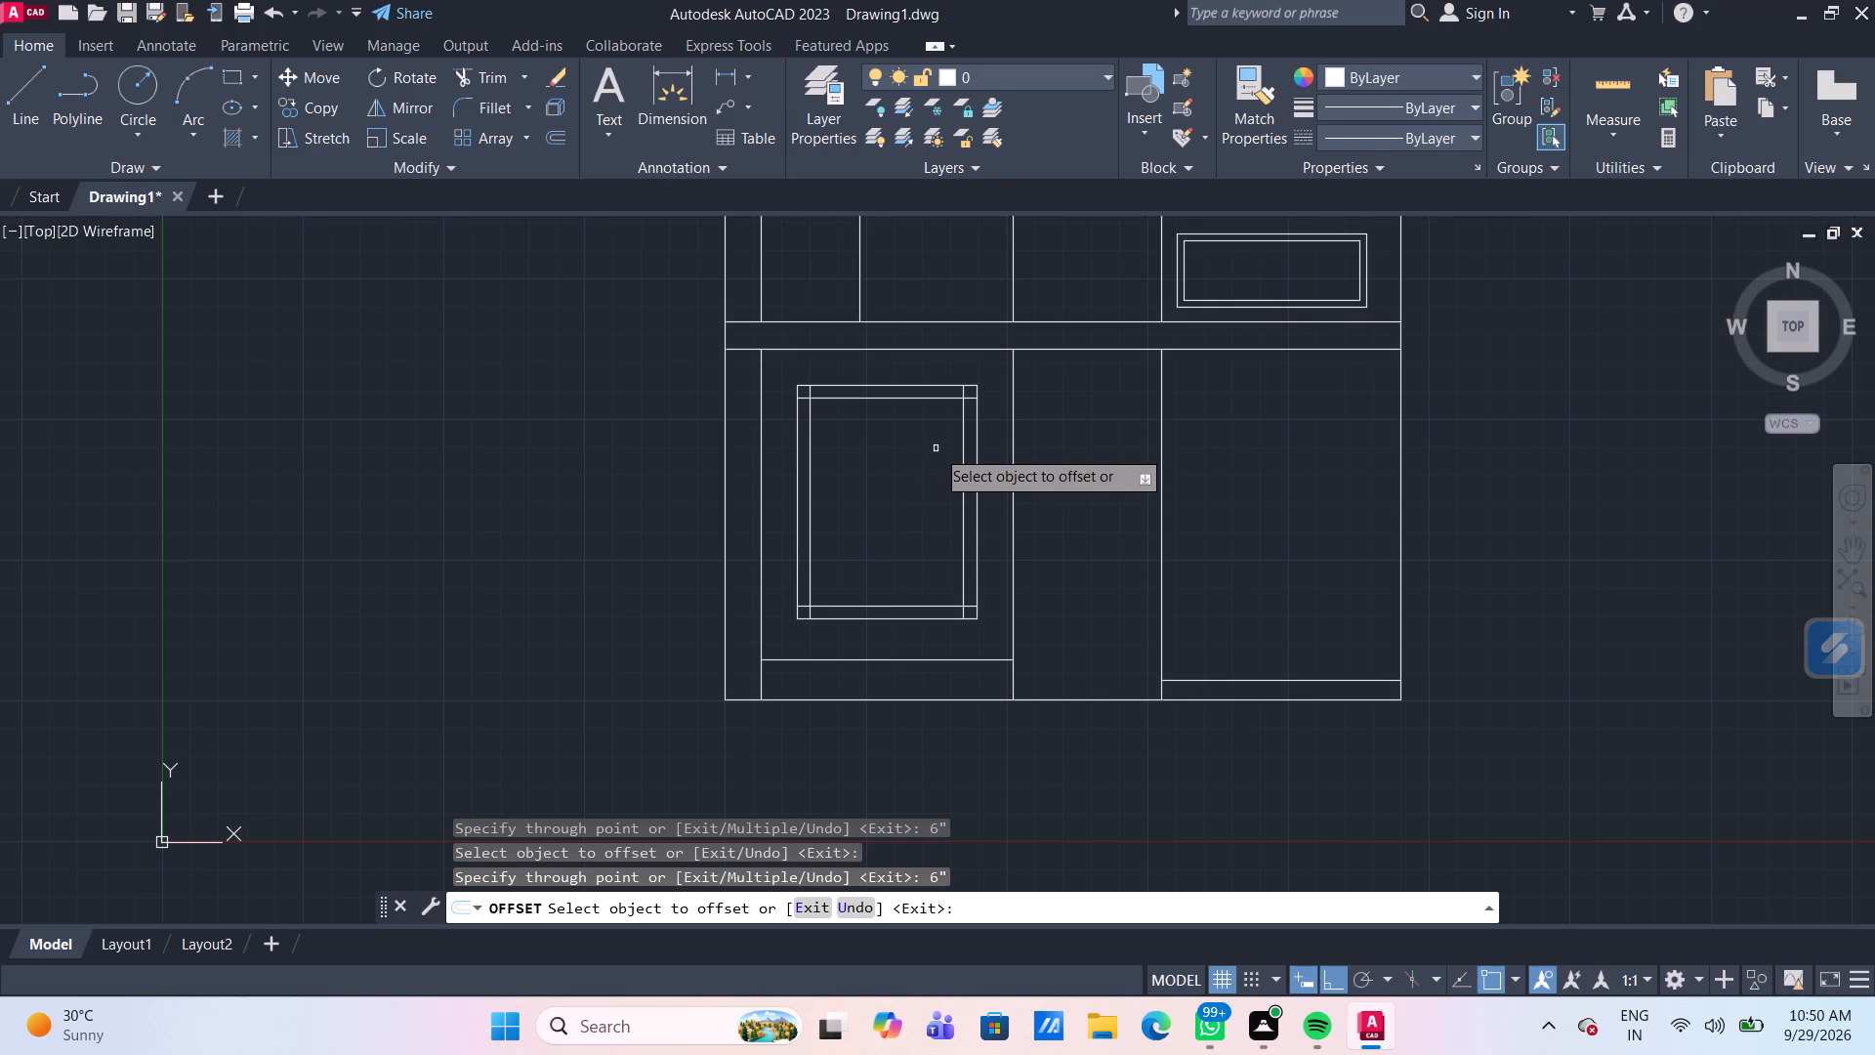
# Offset the top, left, bottom and right sides of the left bay's inner inset rectangle 4" further inward.
pyautogui.click(909, 400)
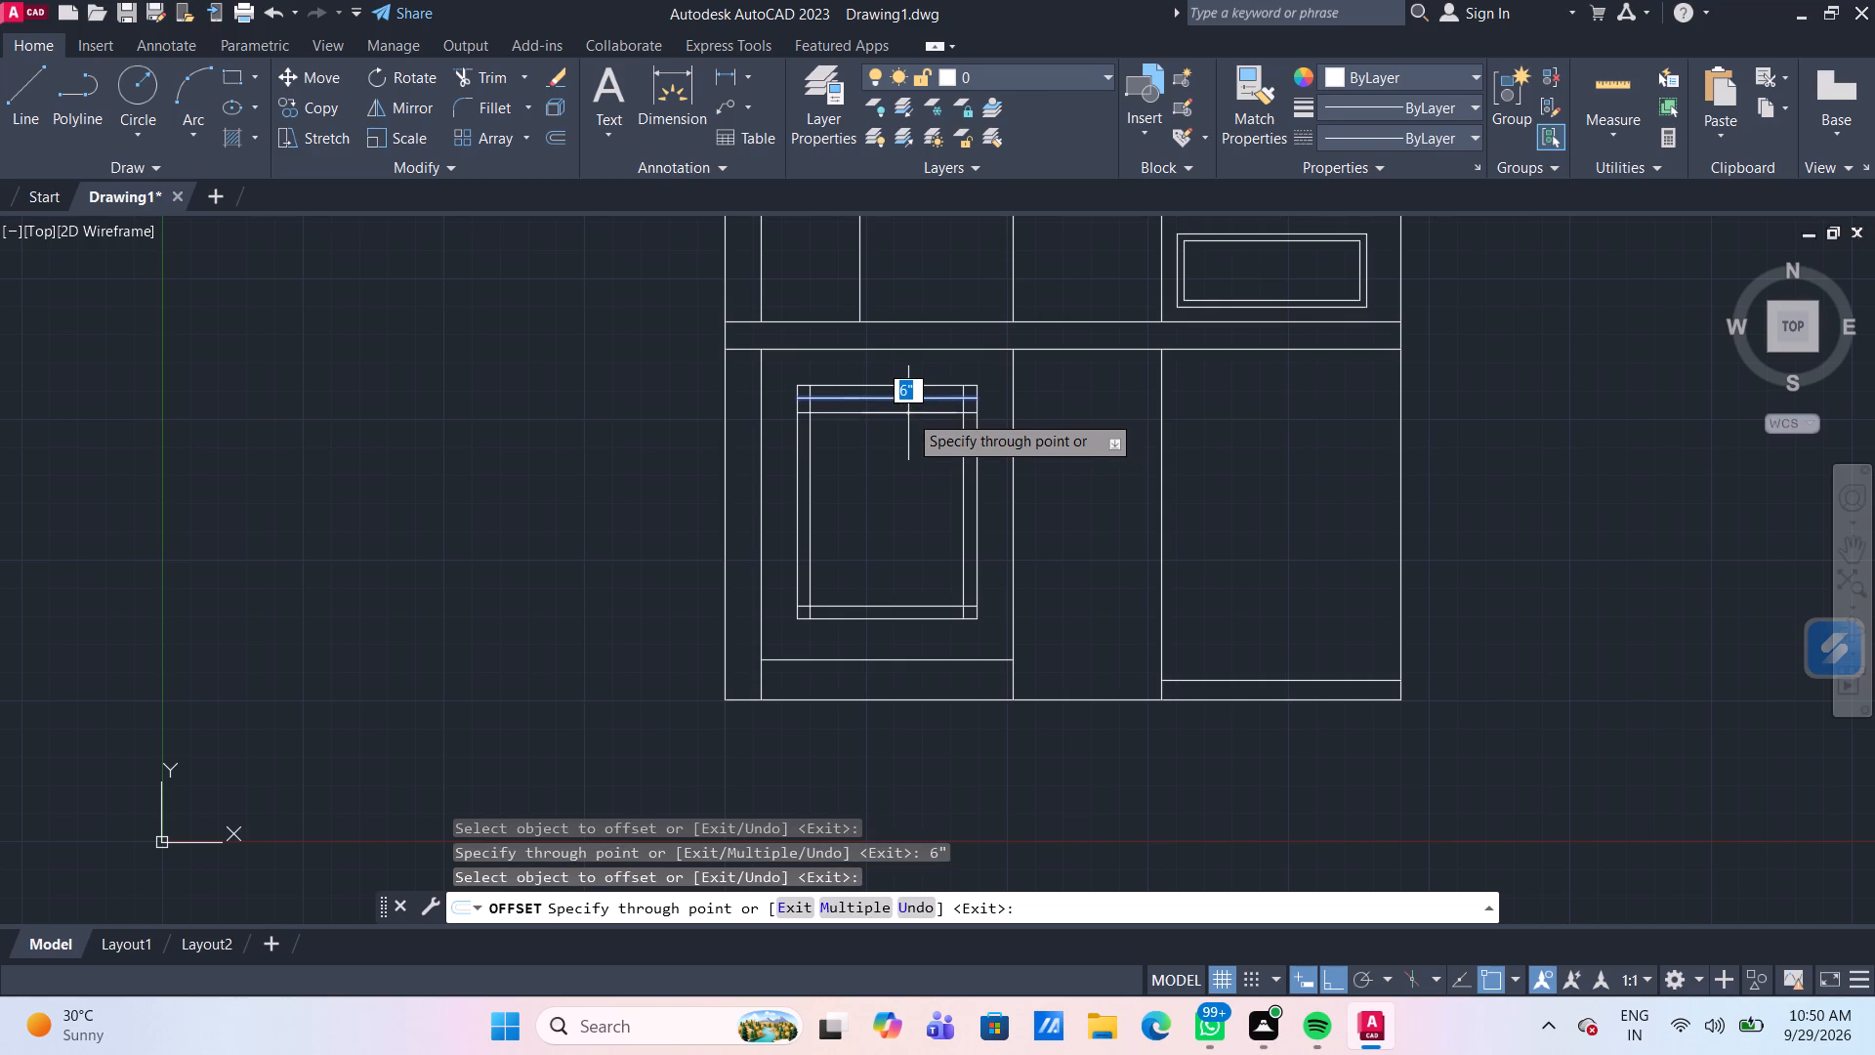
pyautogui.write('4"')
pyautogui.press('Return')
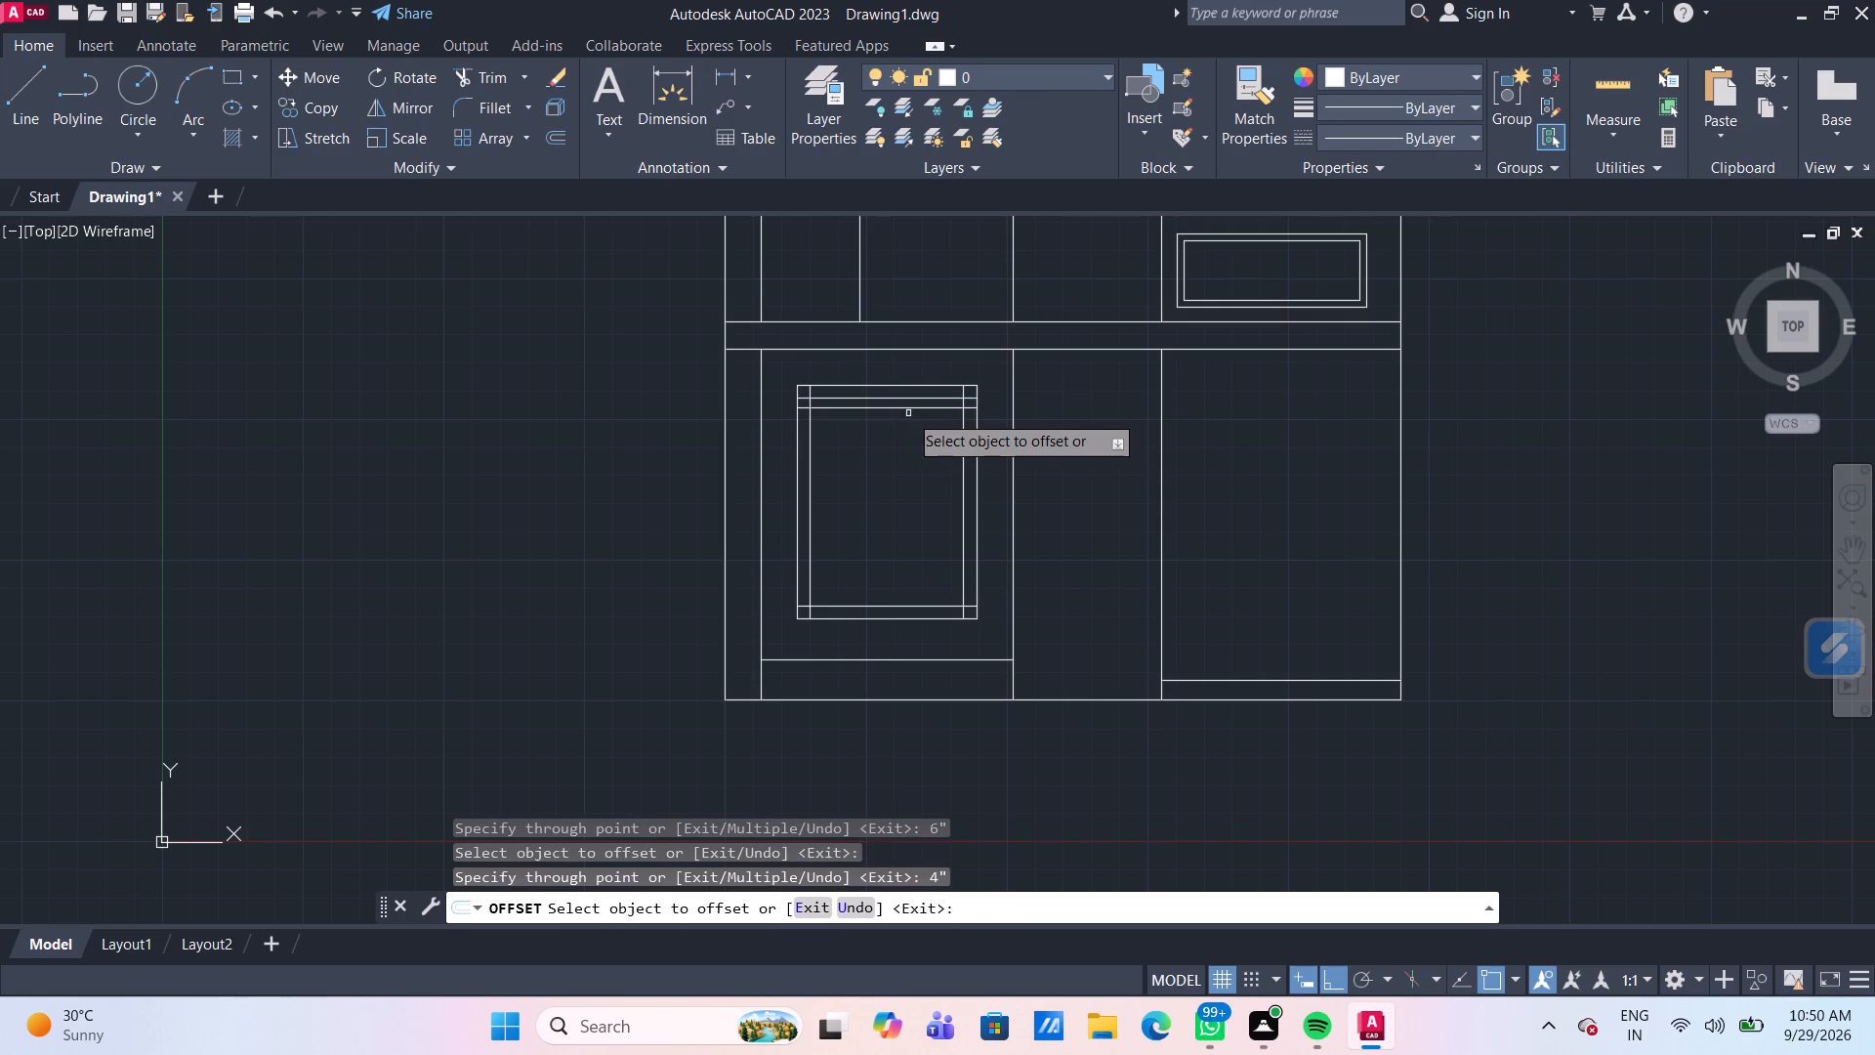
pyautogui.click(810, 490)
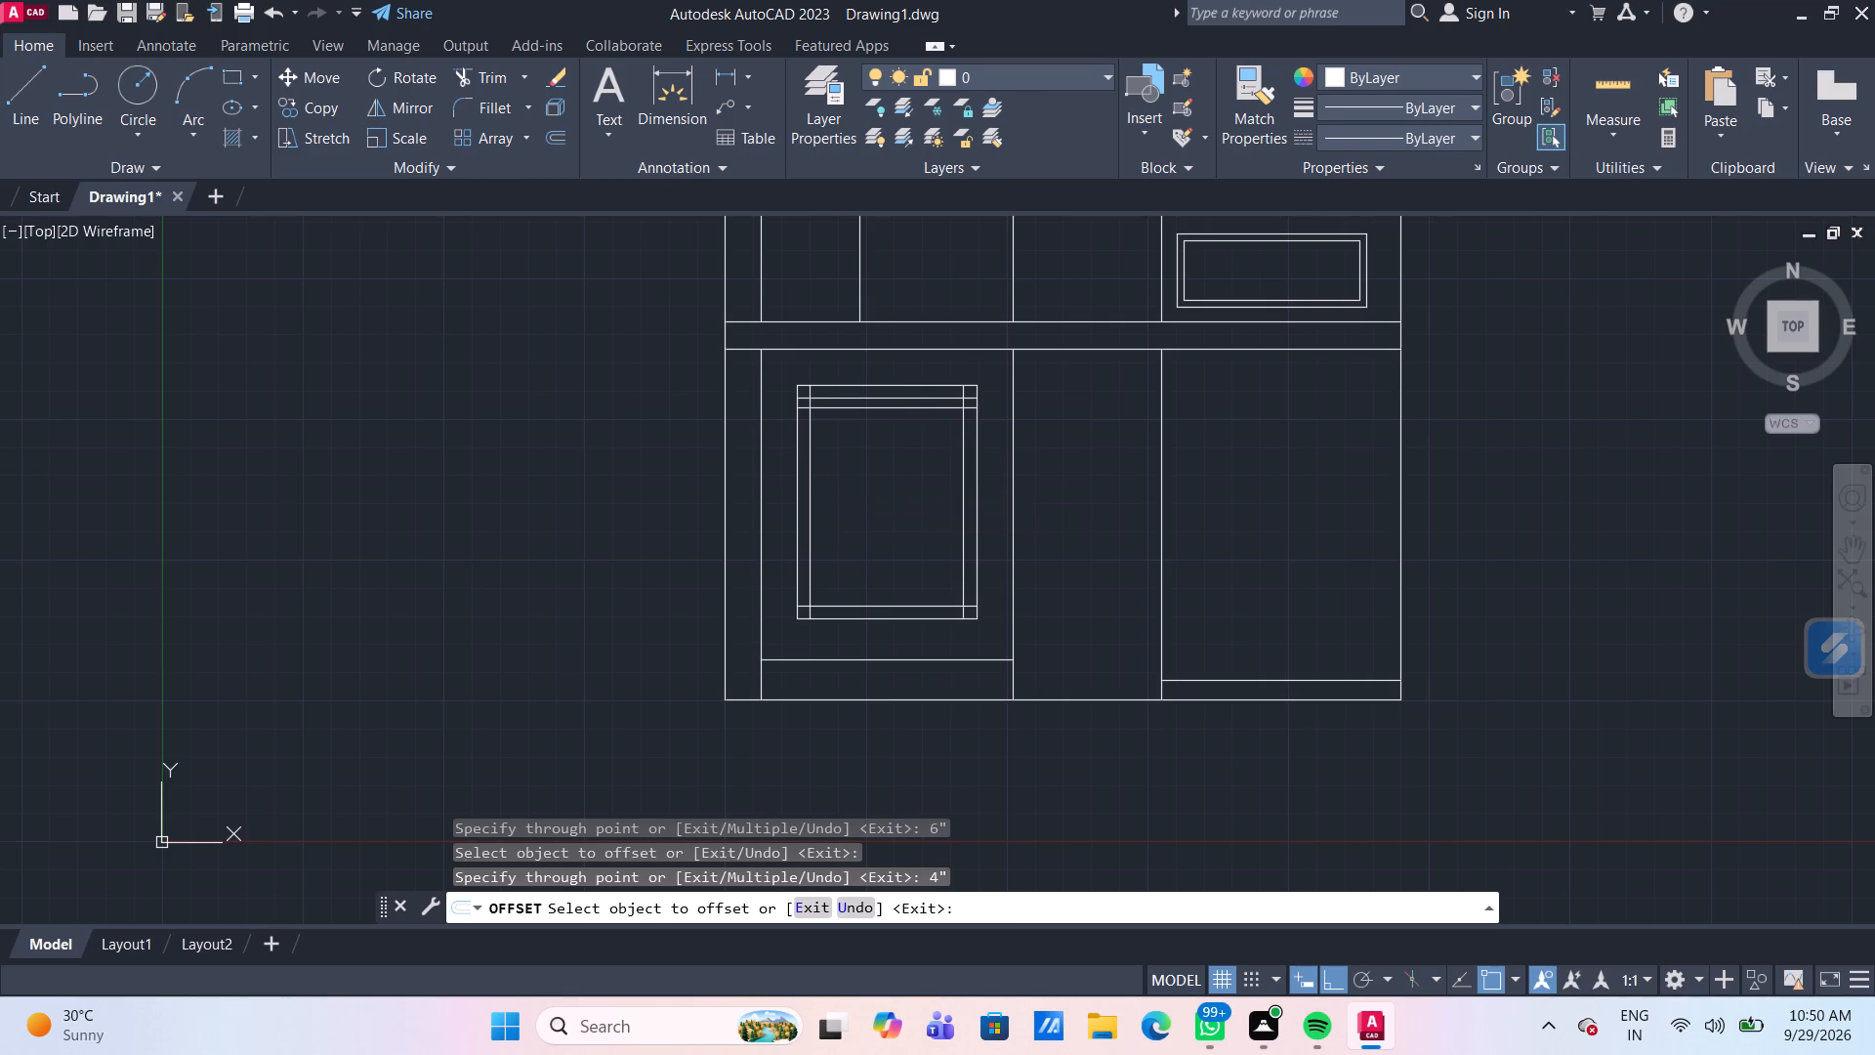
pyautogui.write('4"')
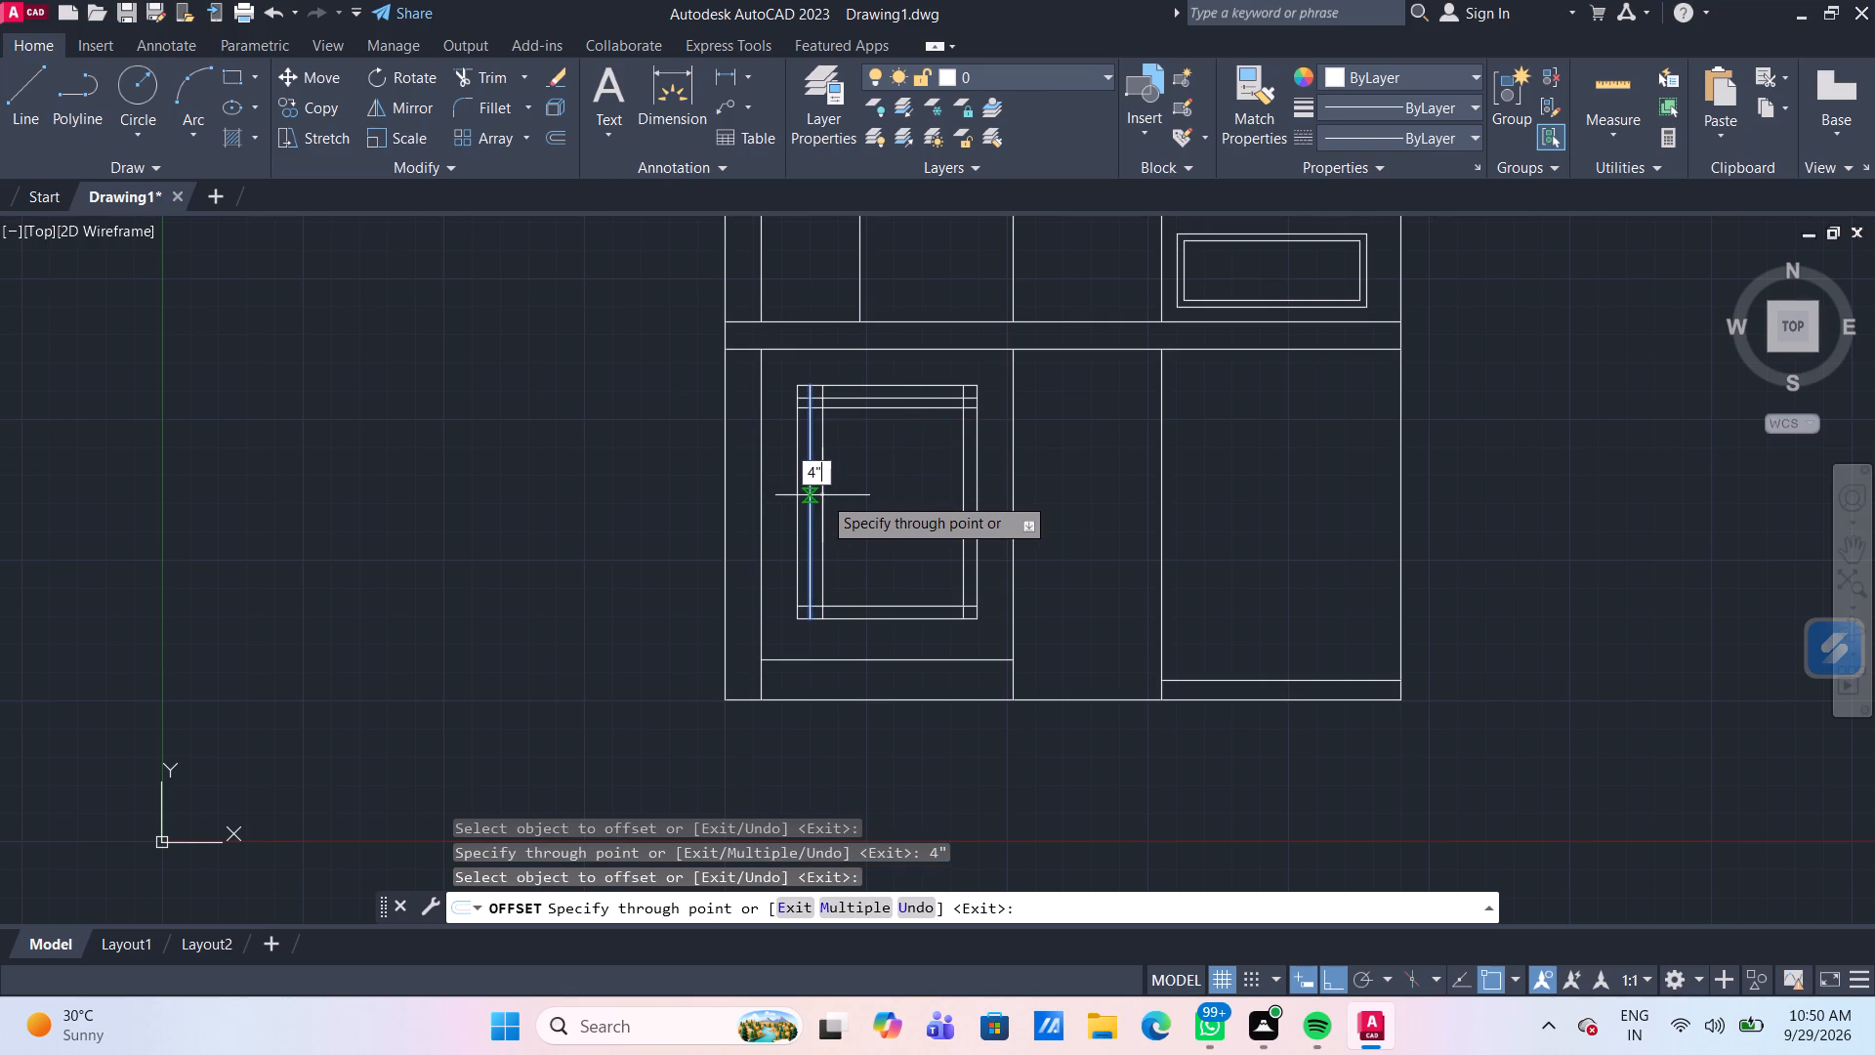
pyautogui.press('Return')
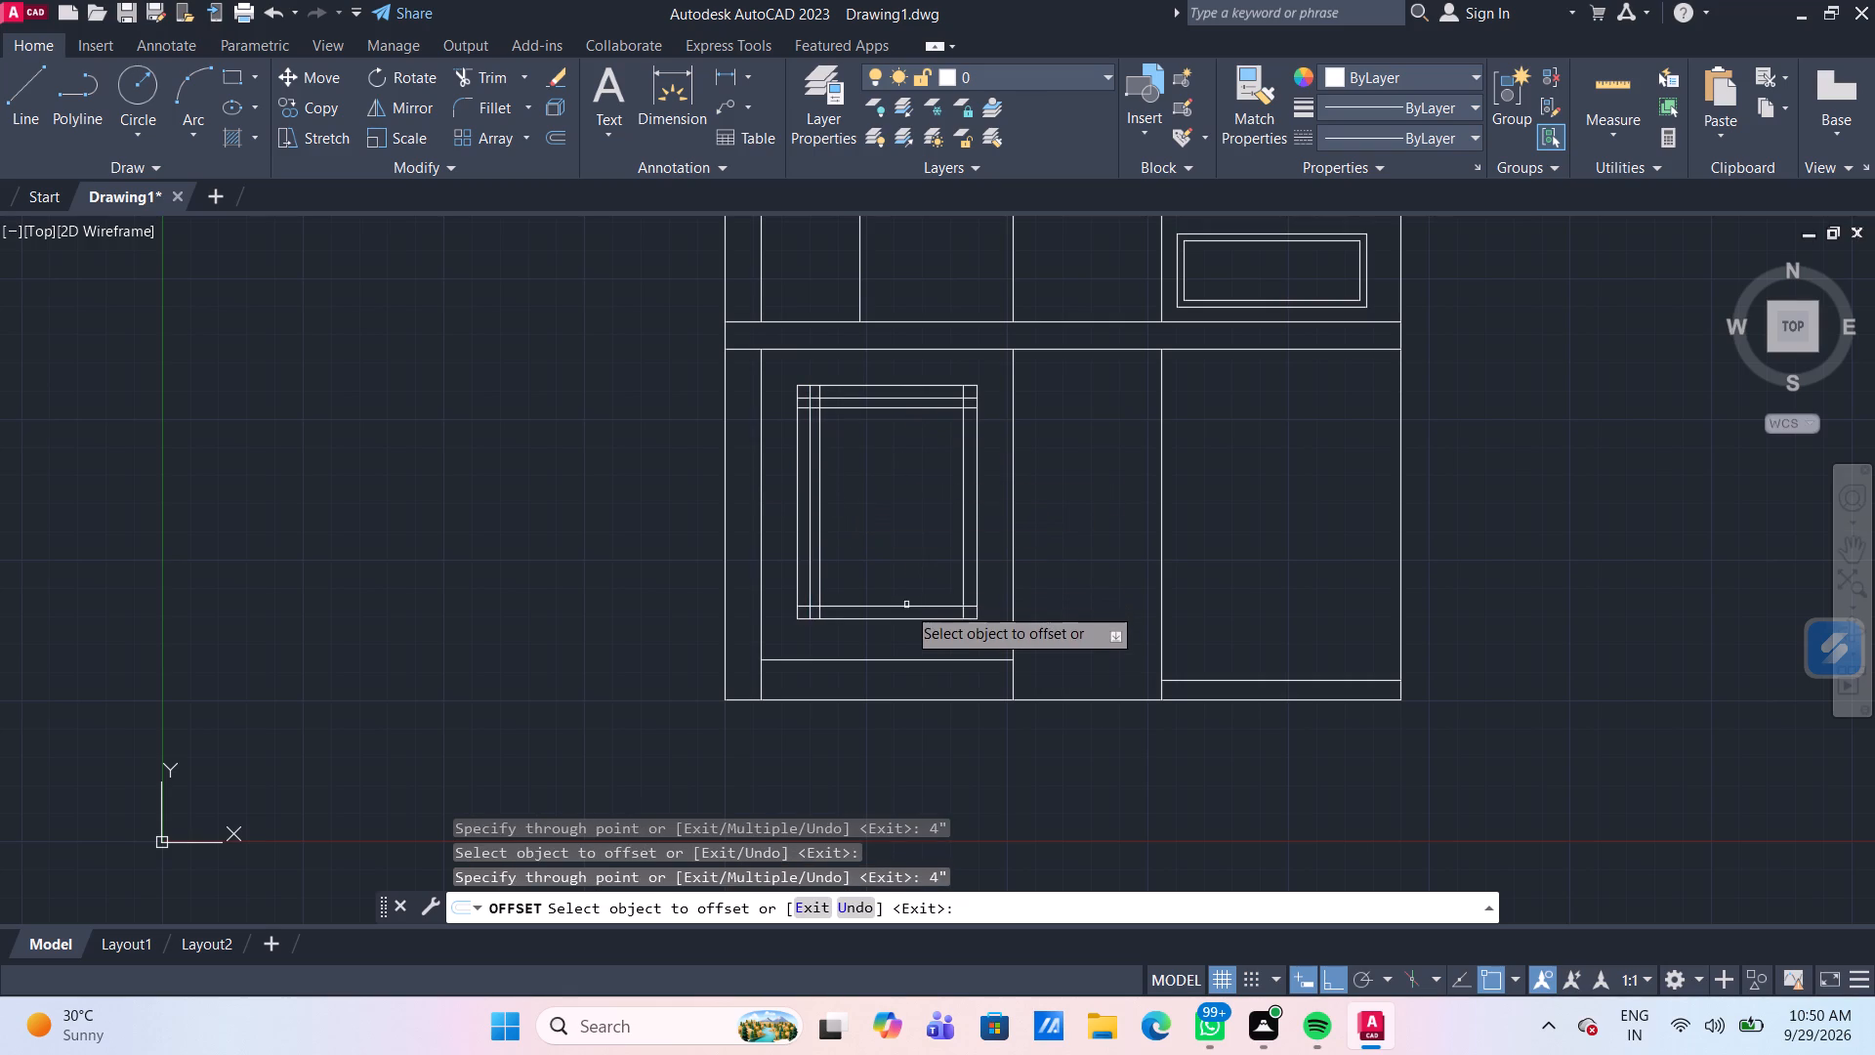
pyautogui.click(906, 606)
pyautogui.write('4"')
pyautogui.press('Return')
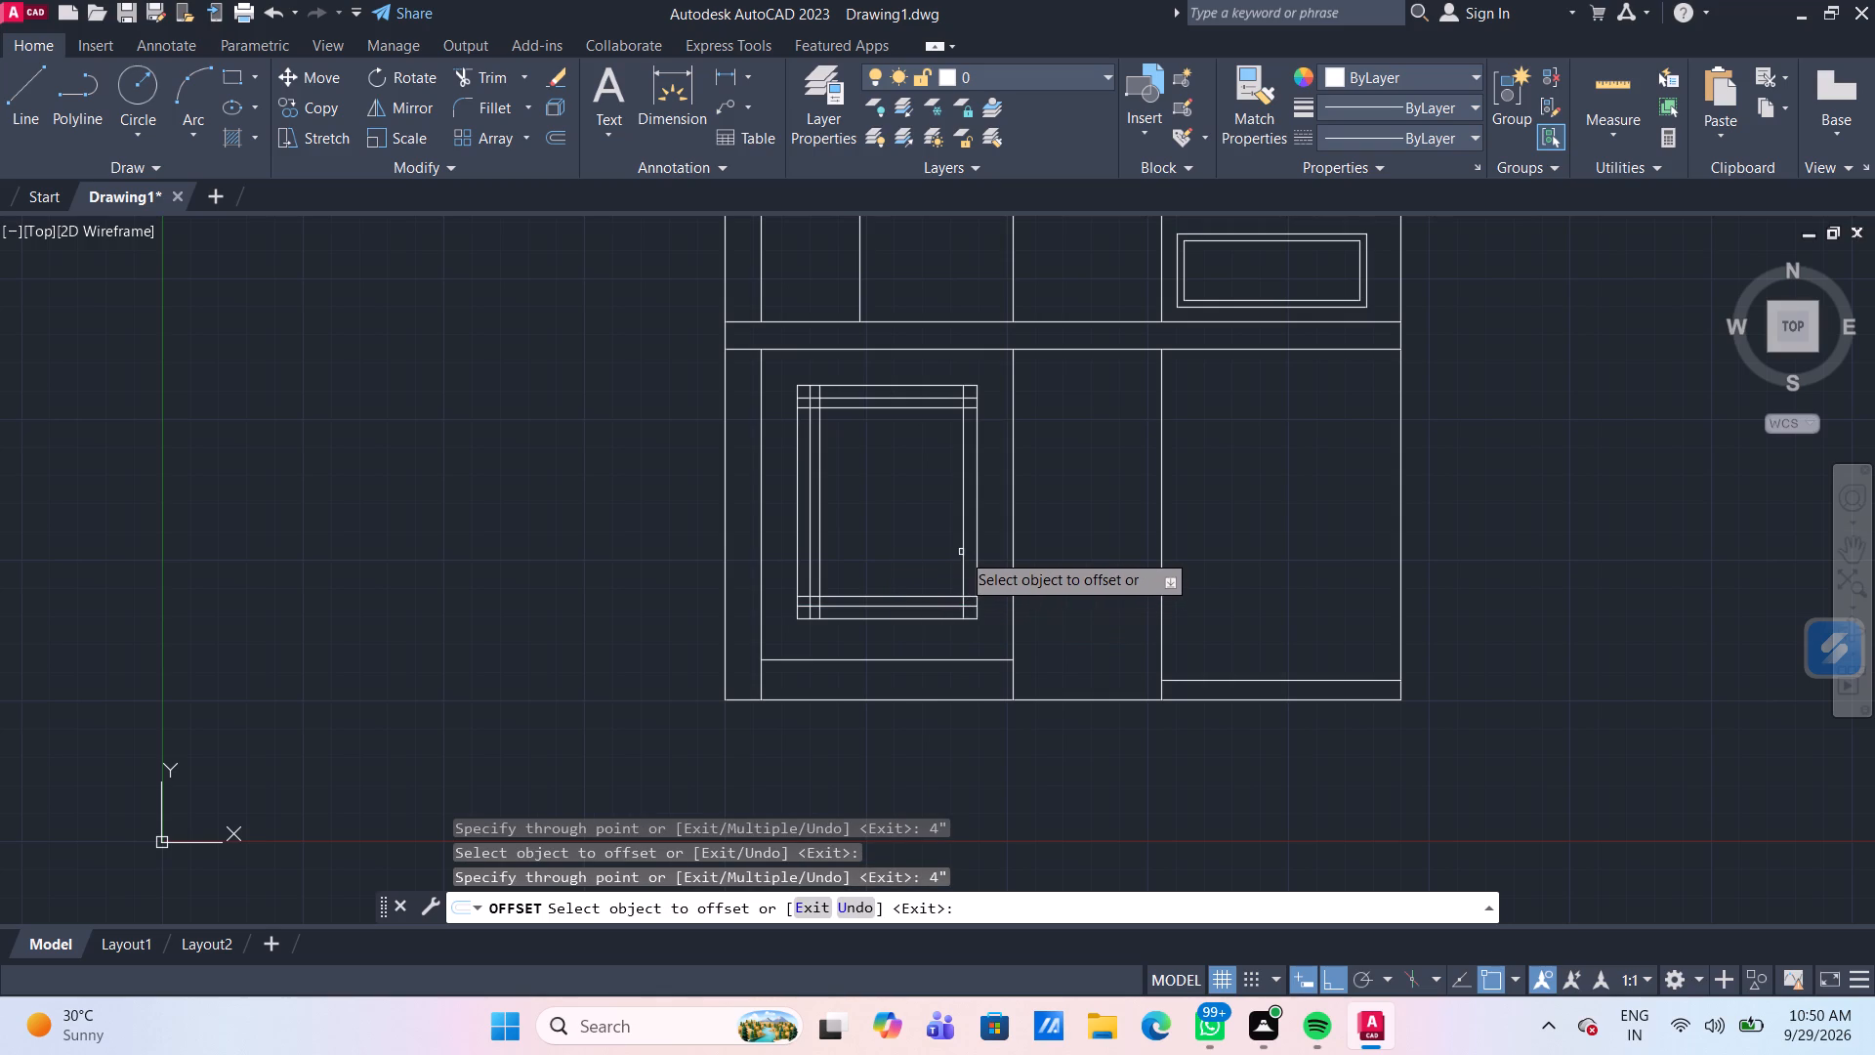
pyautogui.click(962, 552)
pyautogui.write('4"')
pyautogui.press('Return')
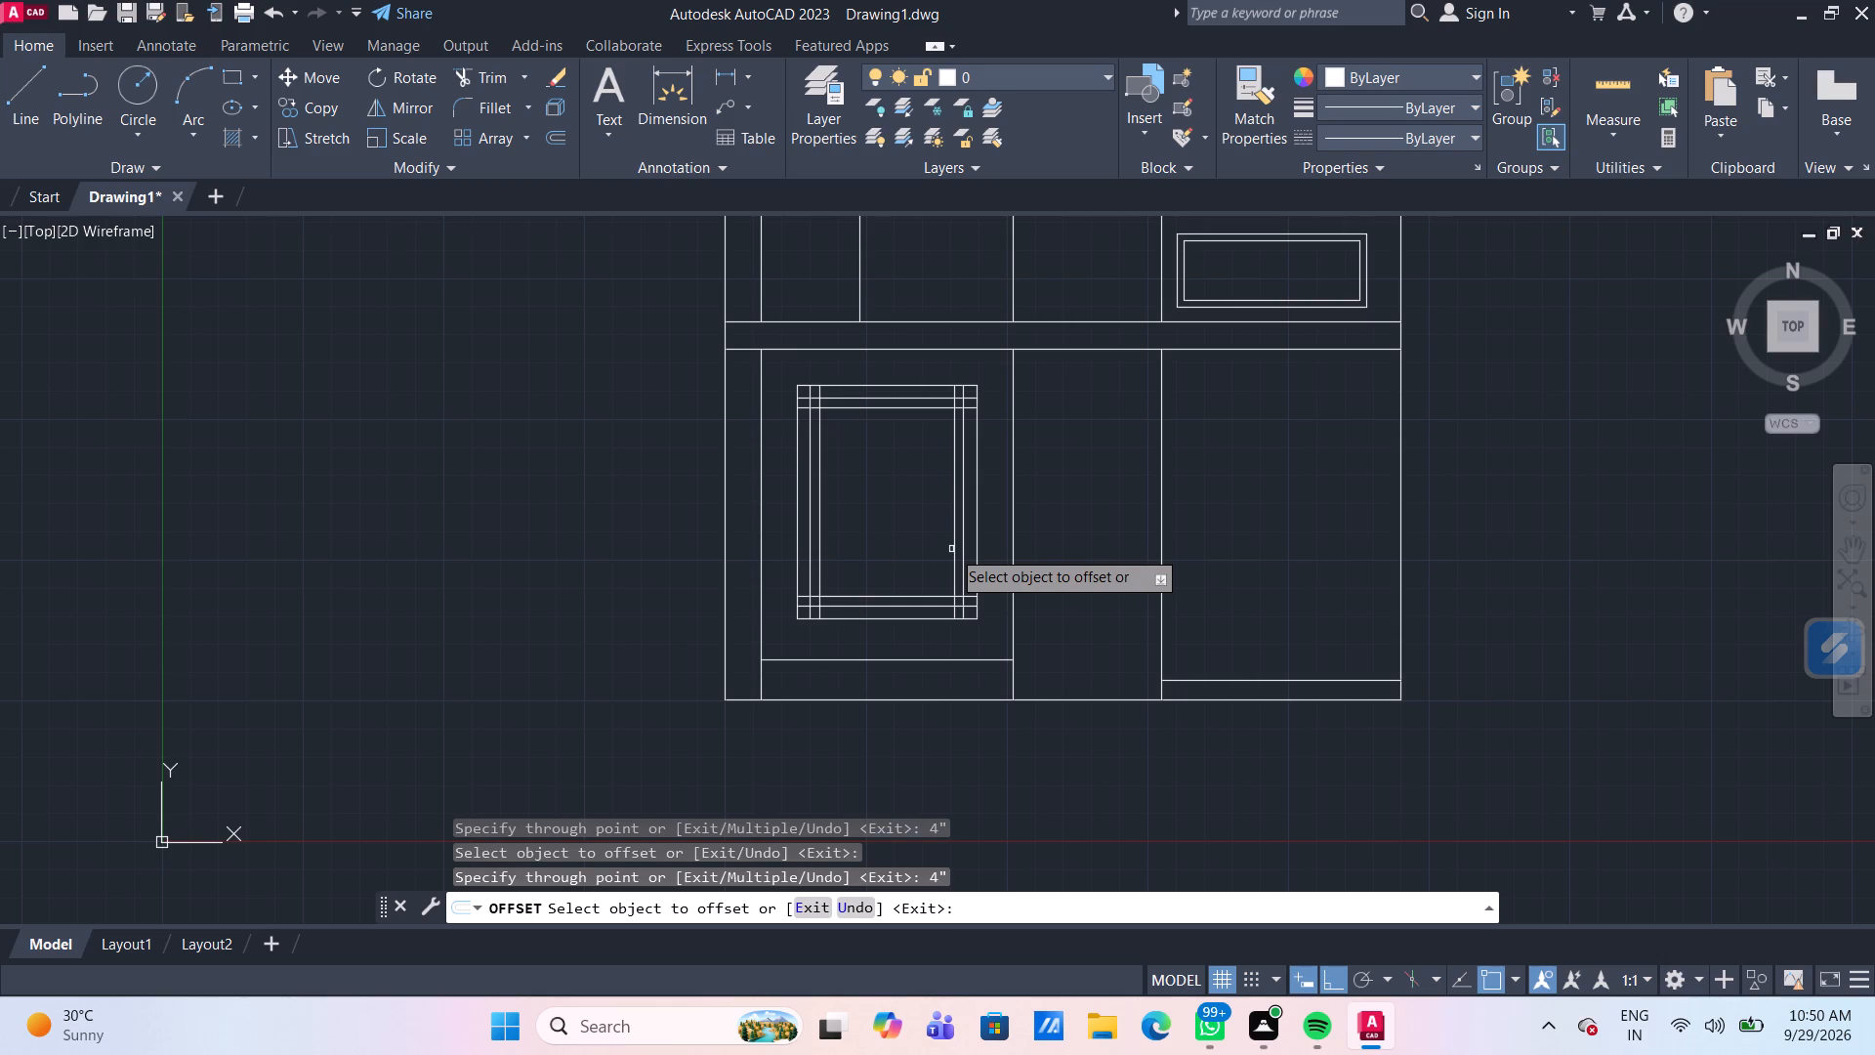
pyautogui.press('Escape')
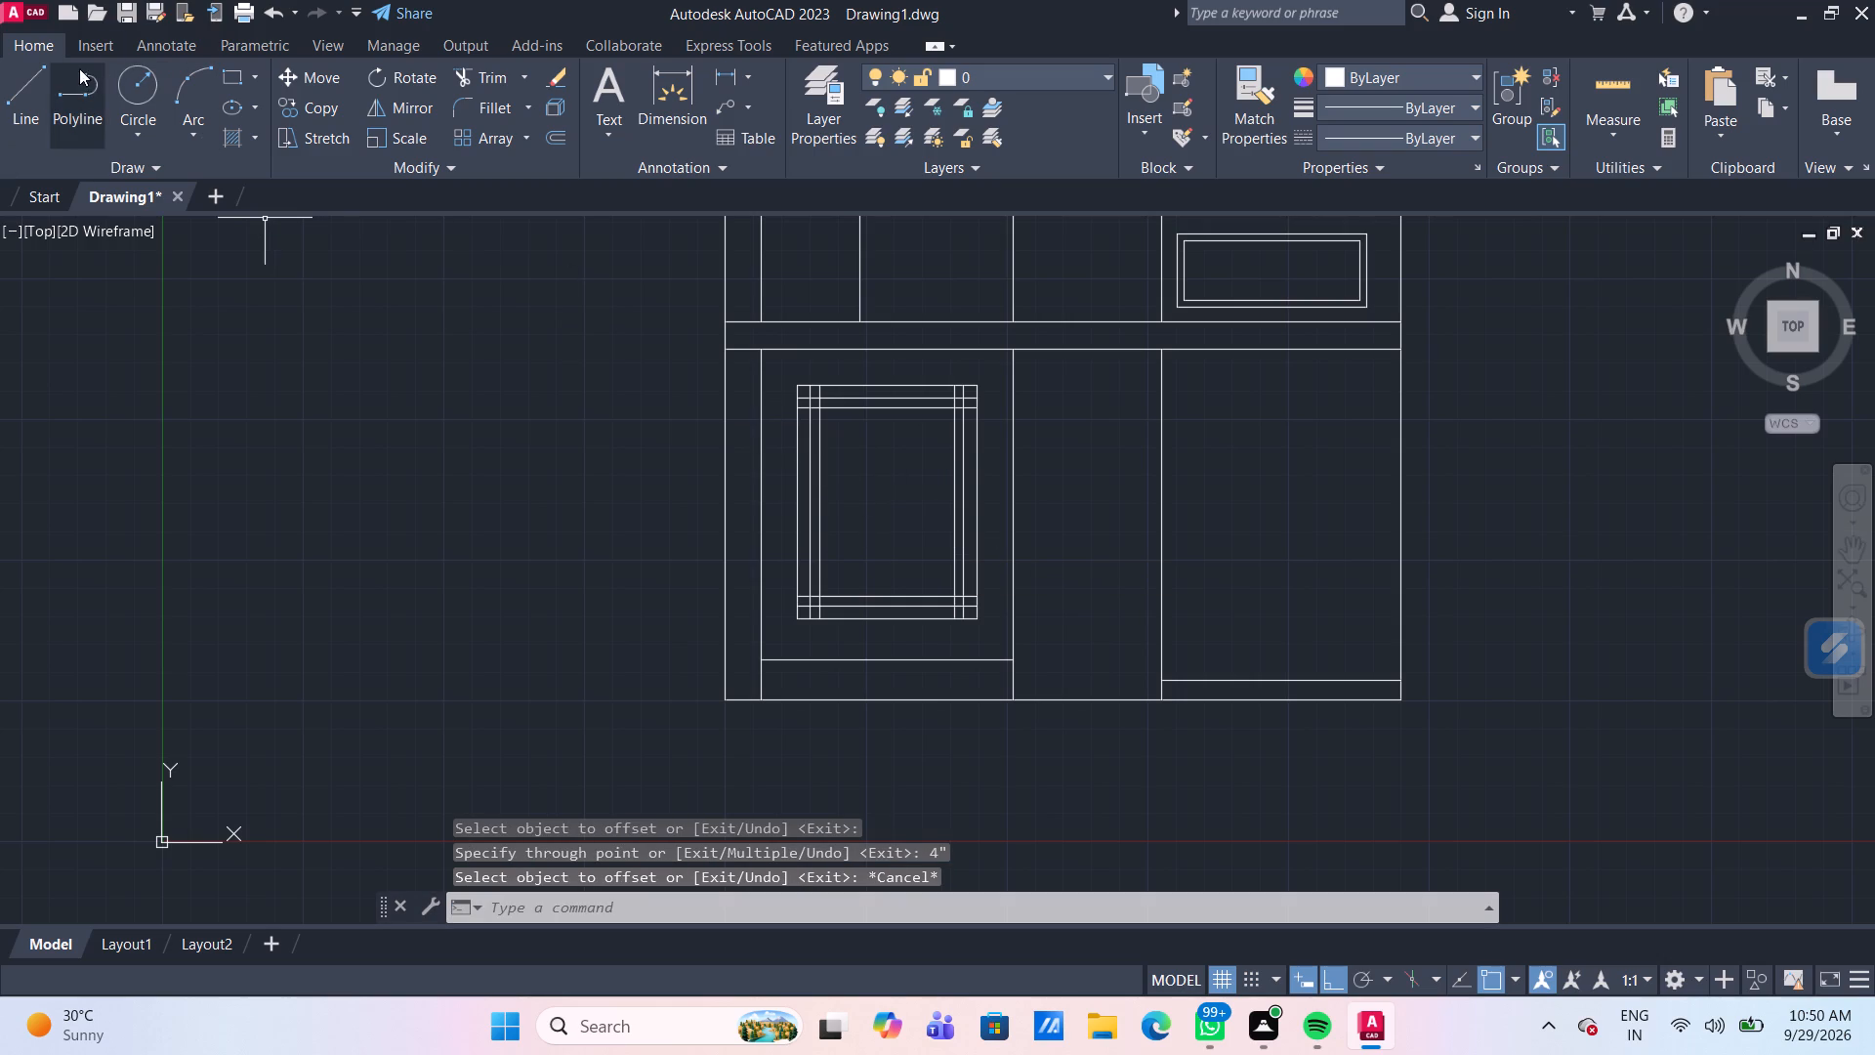
# Draw a vertical centre line from the midpoint of the innermost top line down to the innermost bottom line.
pyautogui.click(36, 91)
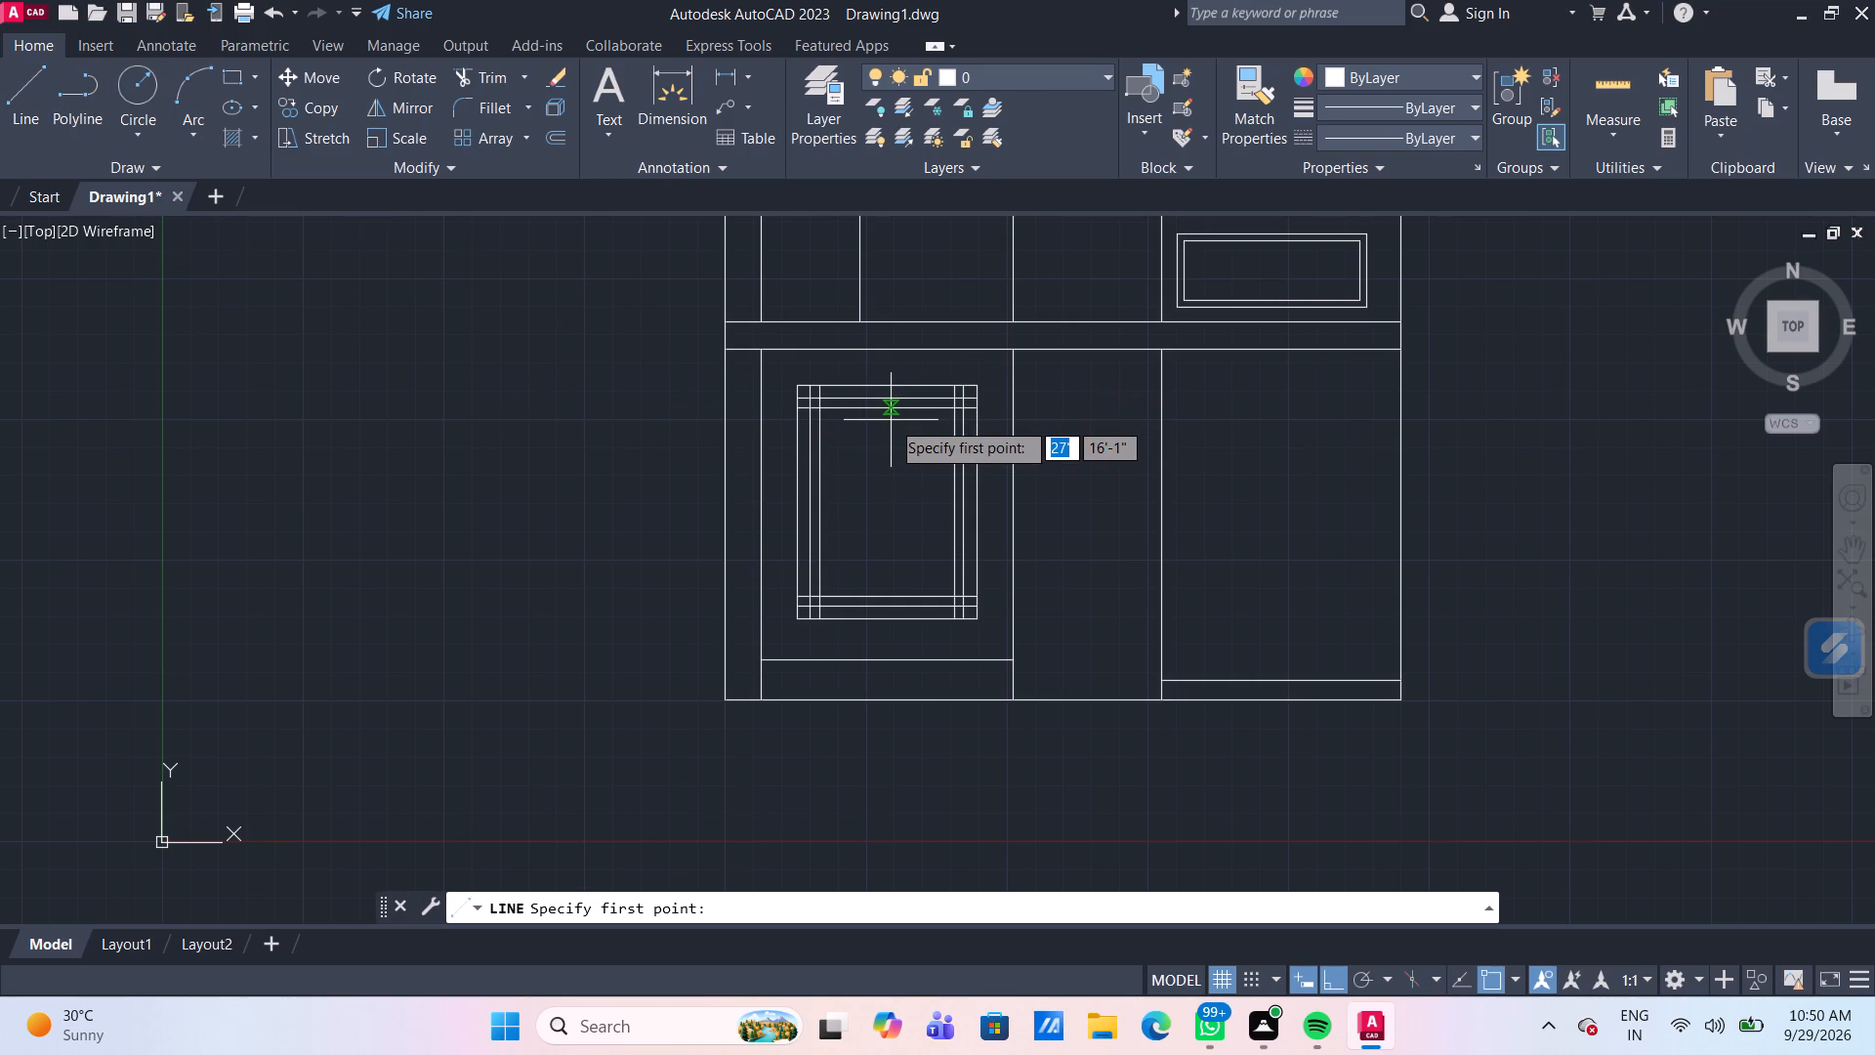
pyautogui.click(881, 407)
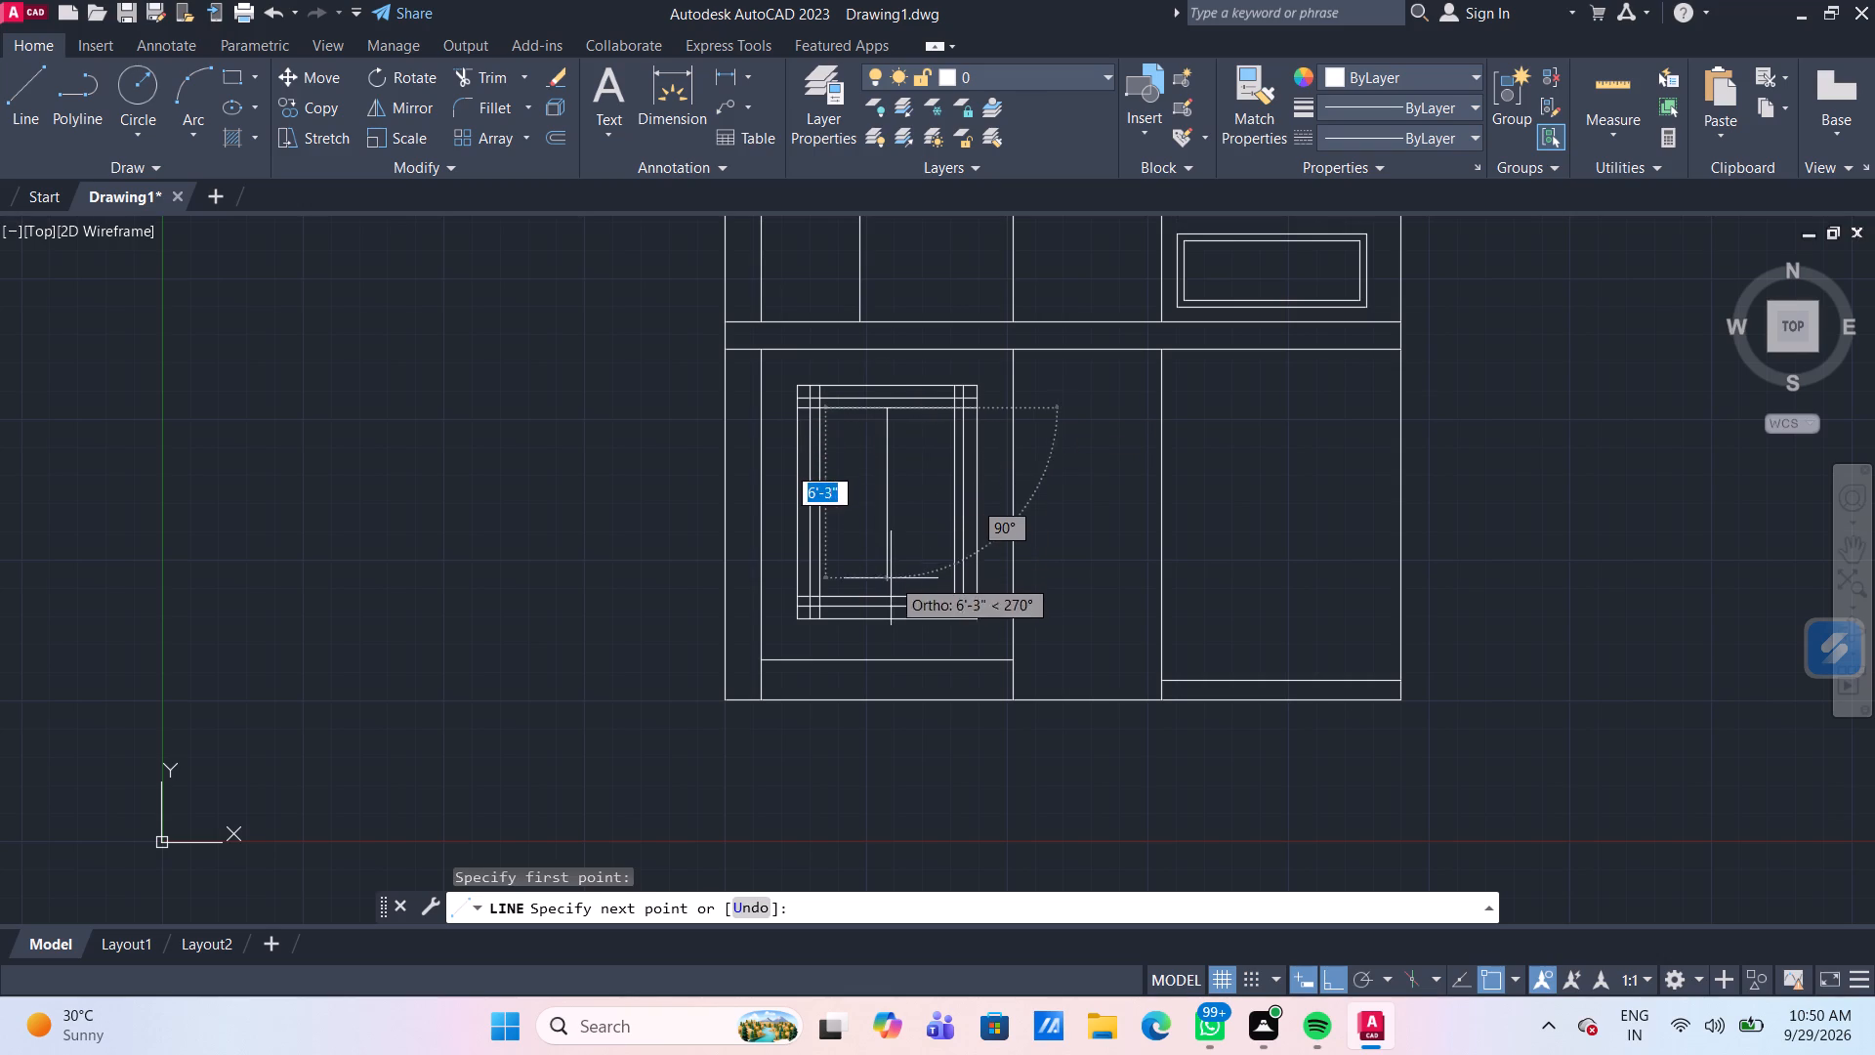
pyautogui.click(890, 600)
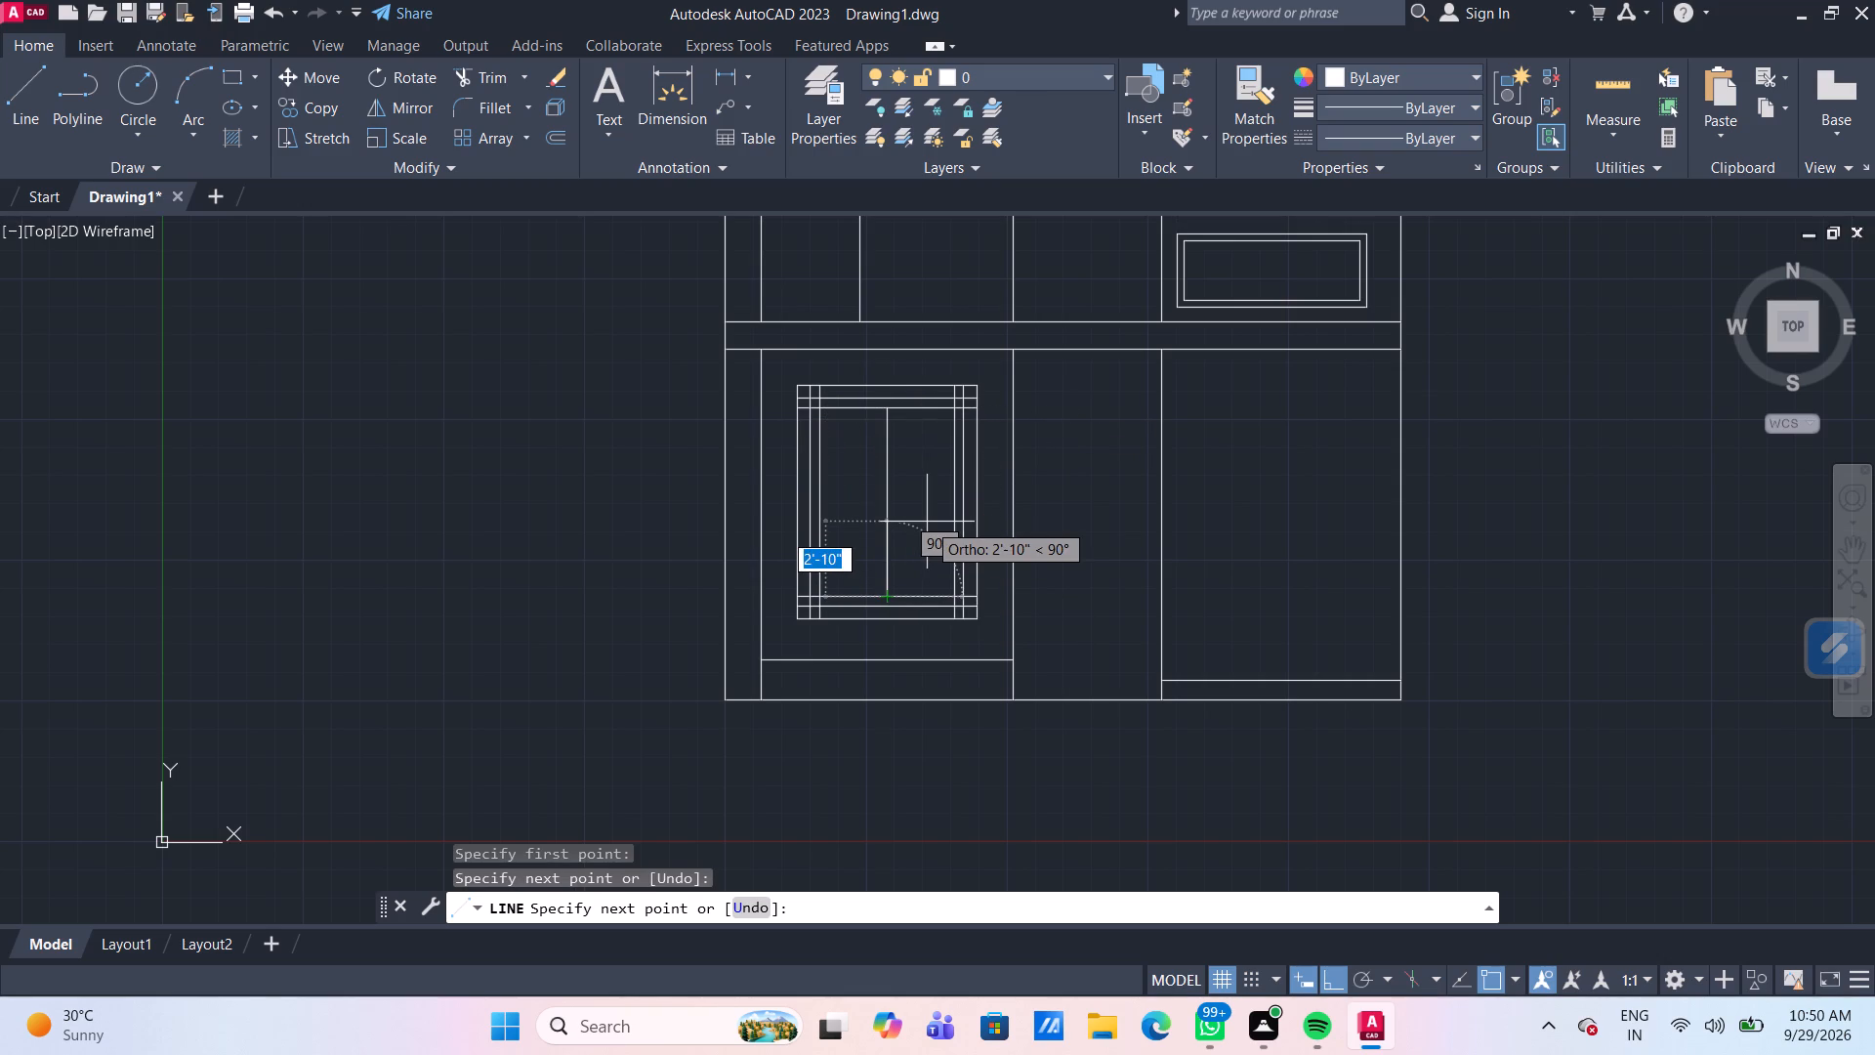
pyautogui.press('Escape')
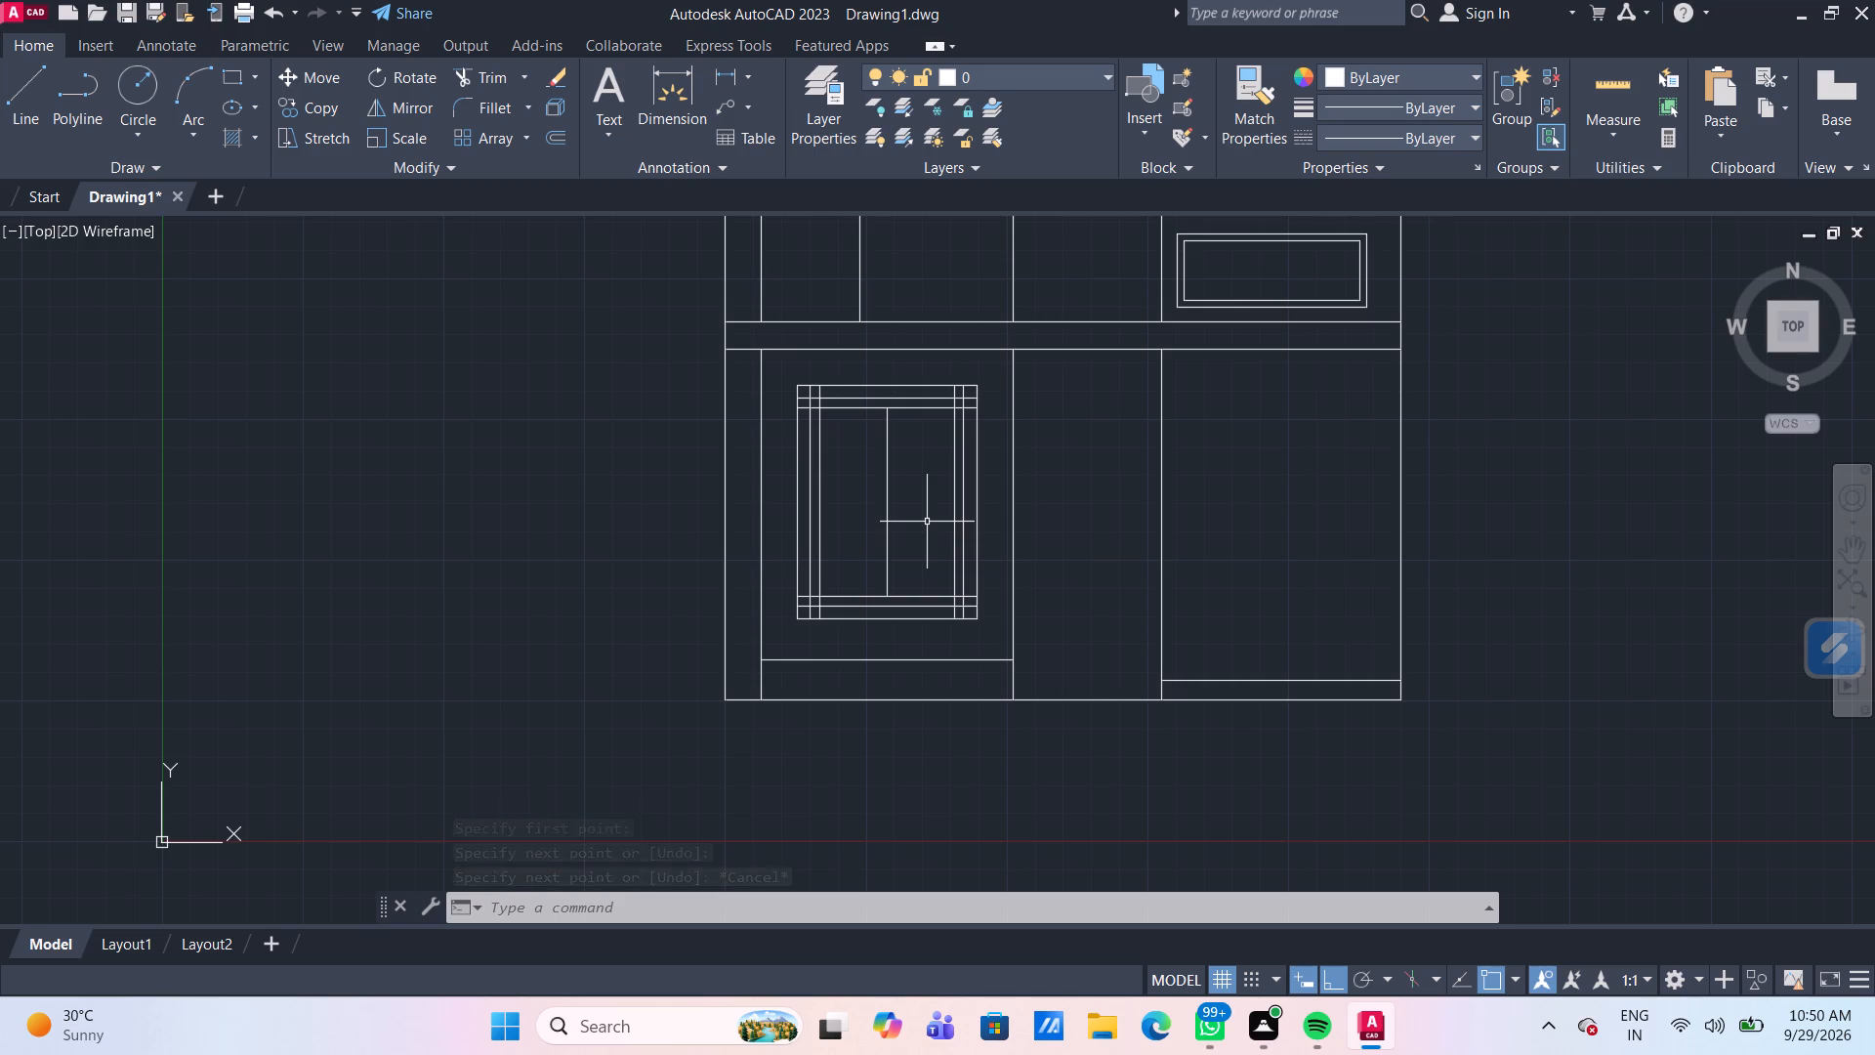
# Offset the vertical centre line 2" to the right and 2" to the left.
pyautogui.press('o')
pyautogui.press('Return')
pyautogui.press('Return')
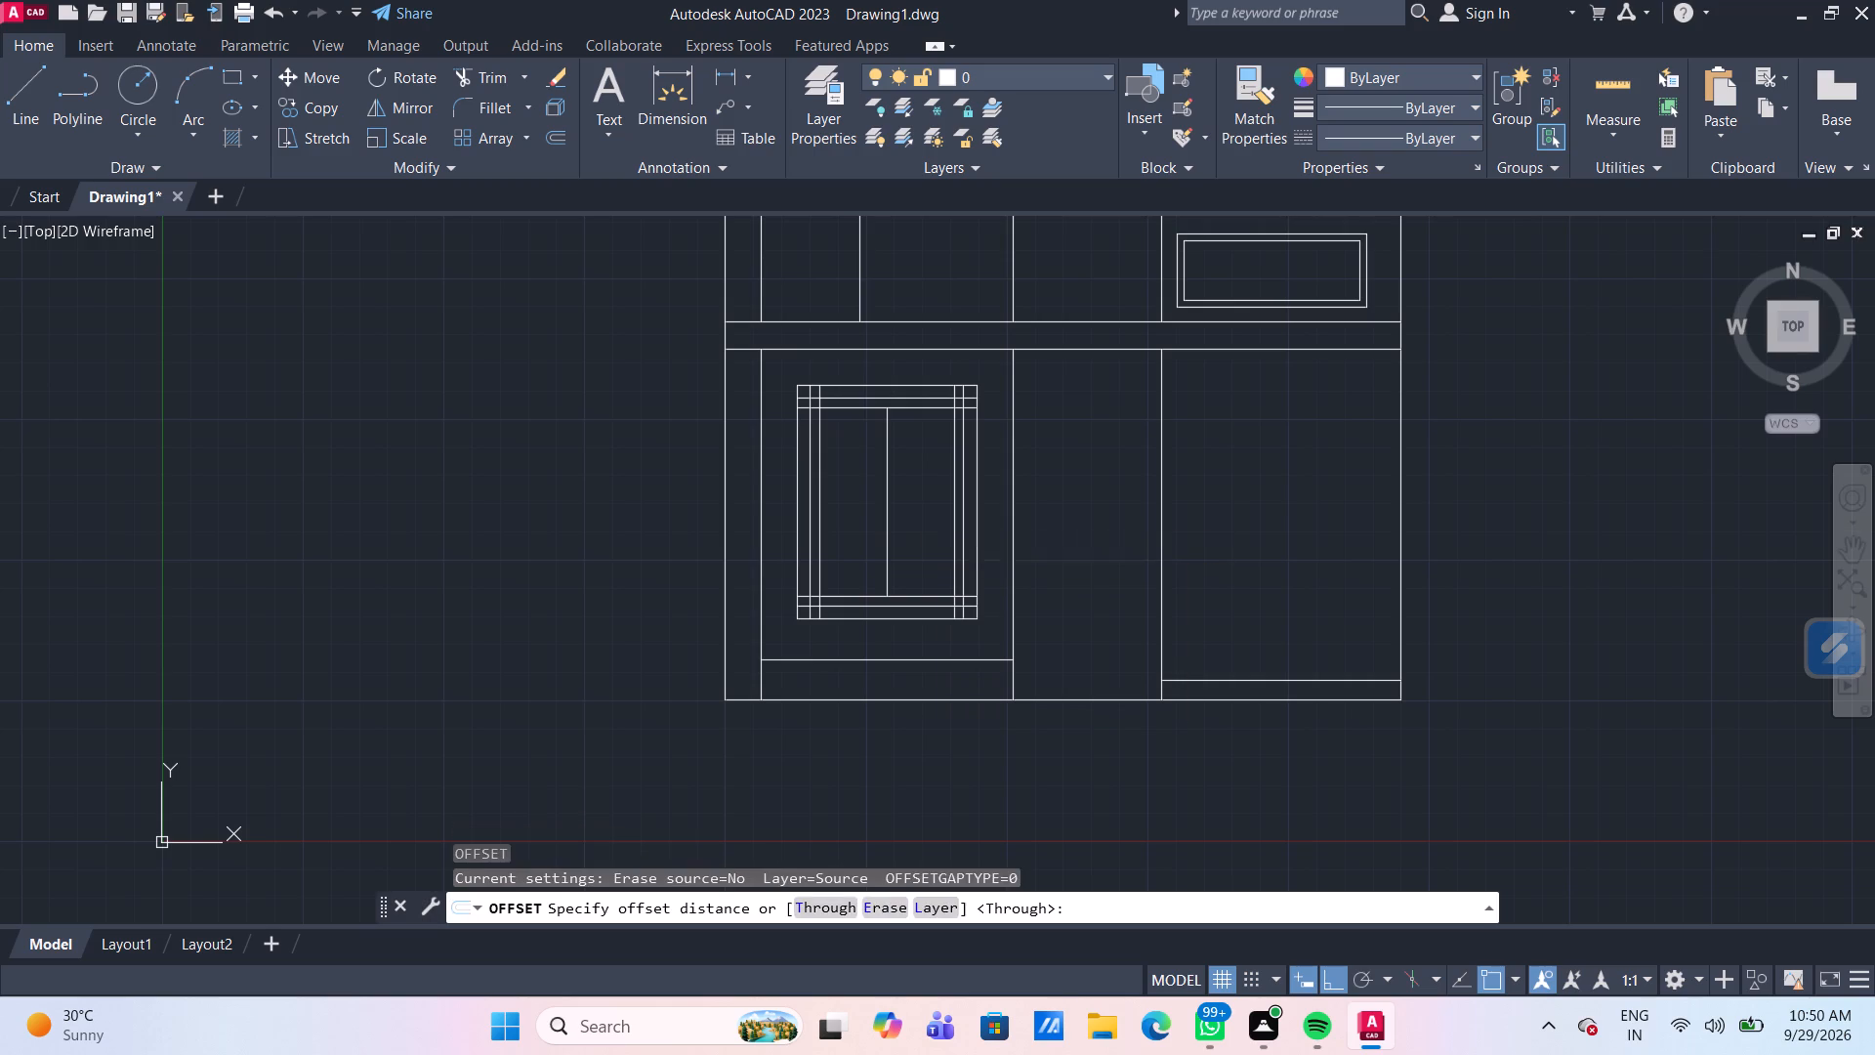
pyautogui.scroll(2, 913, 512)
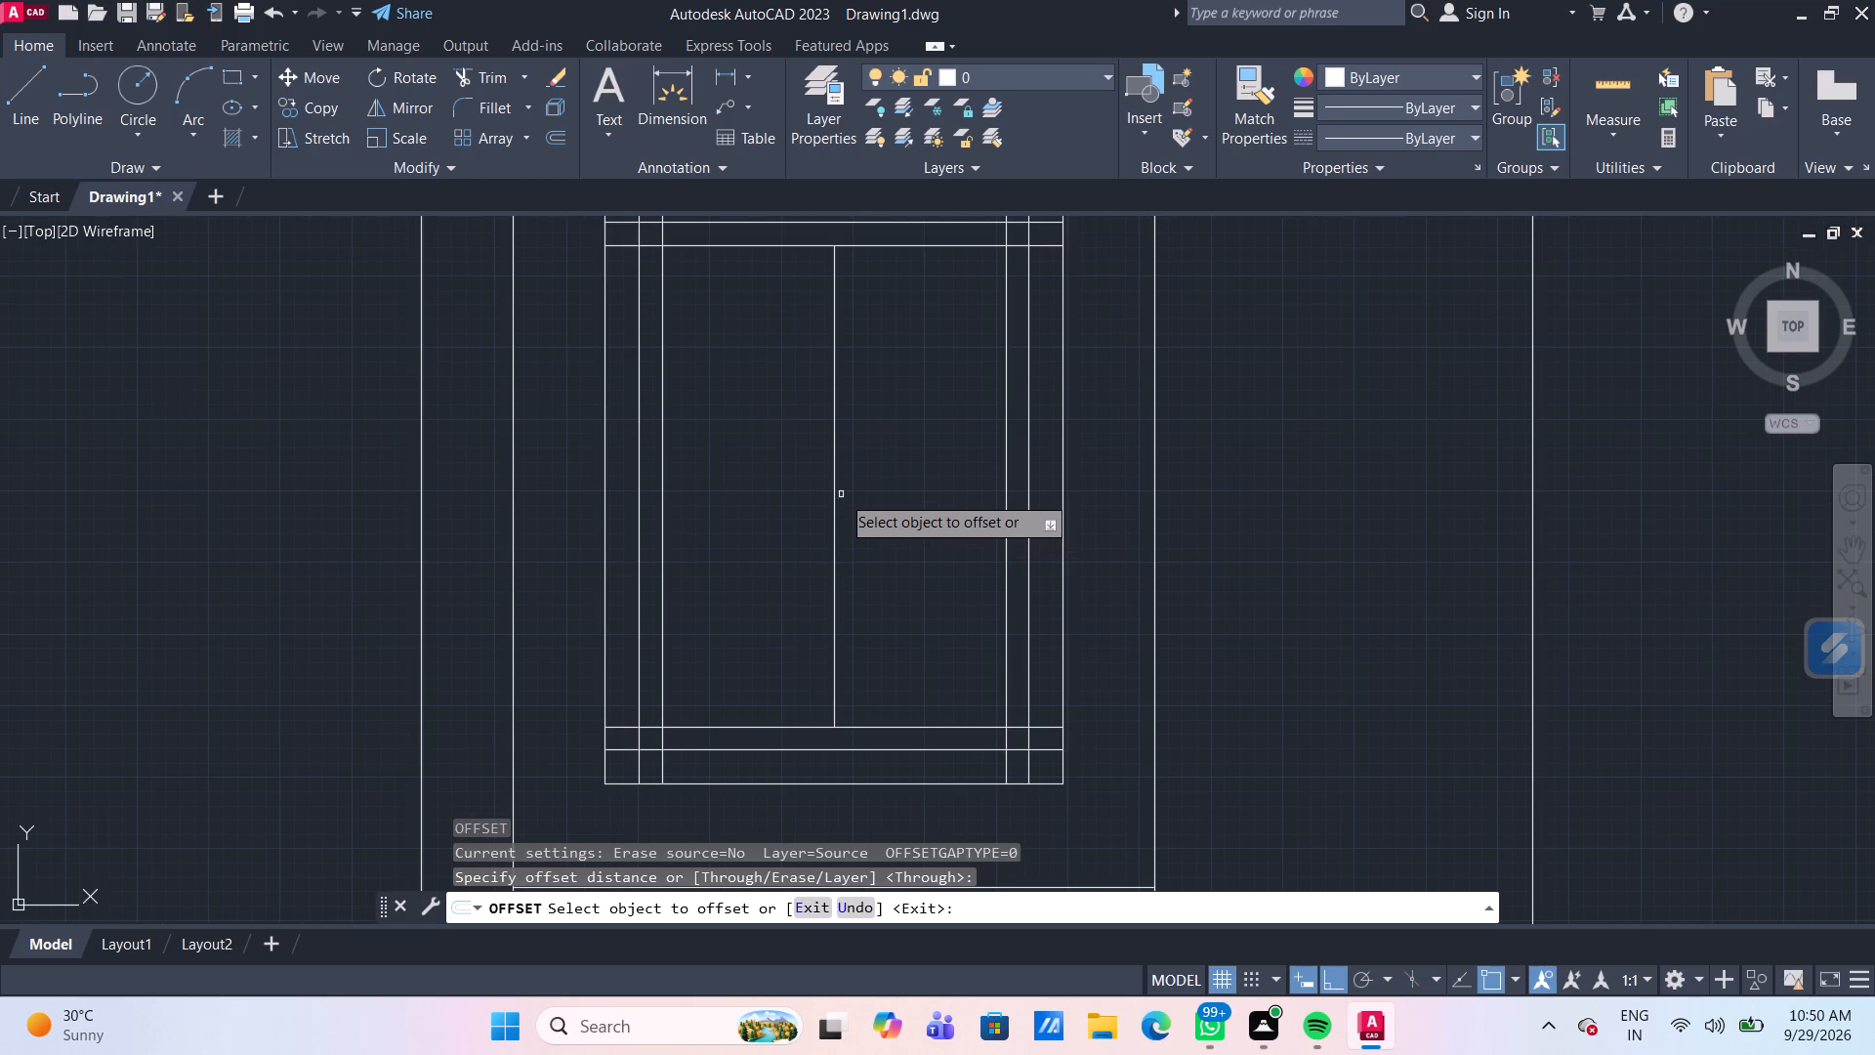
pyautogui.click(834, 491)
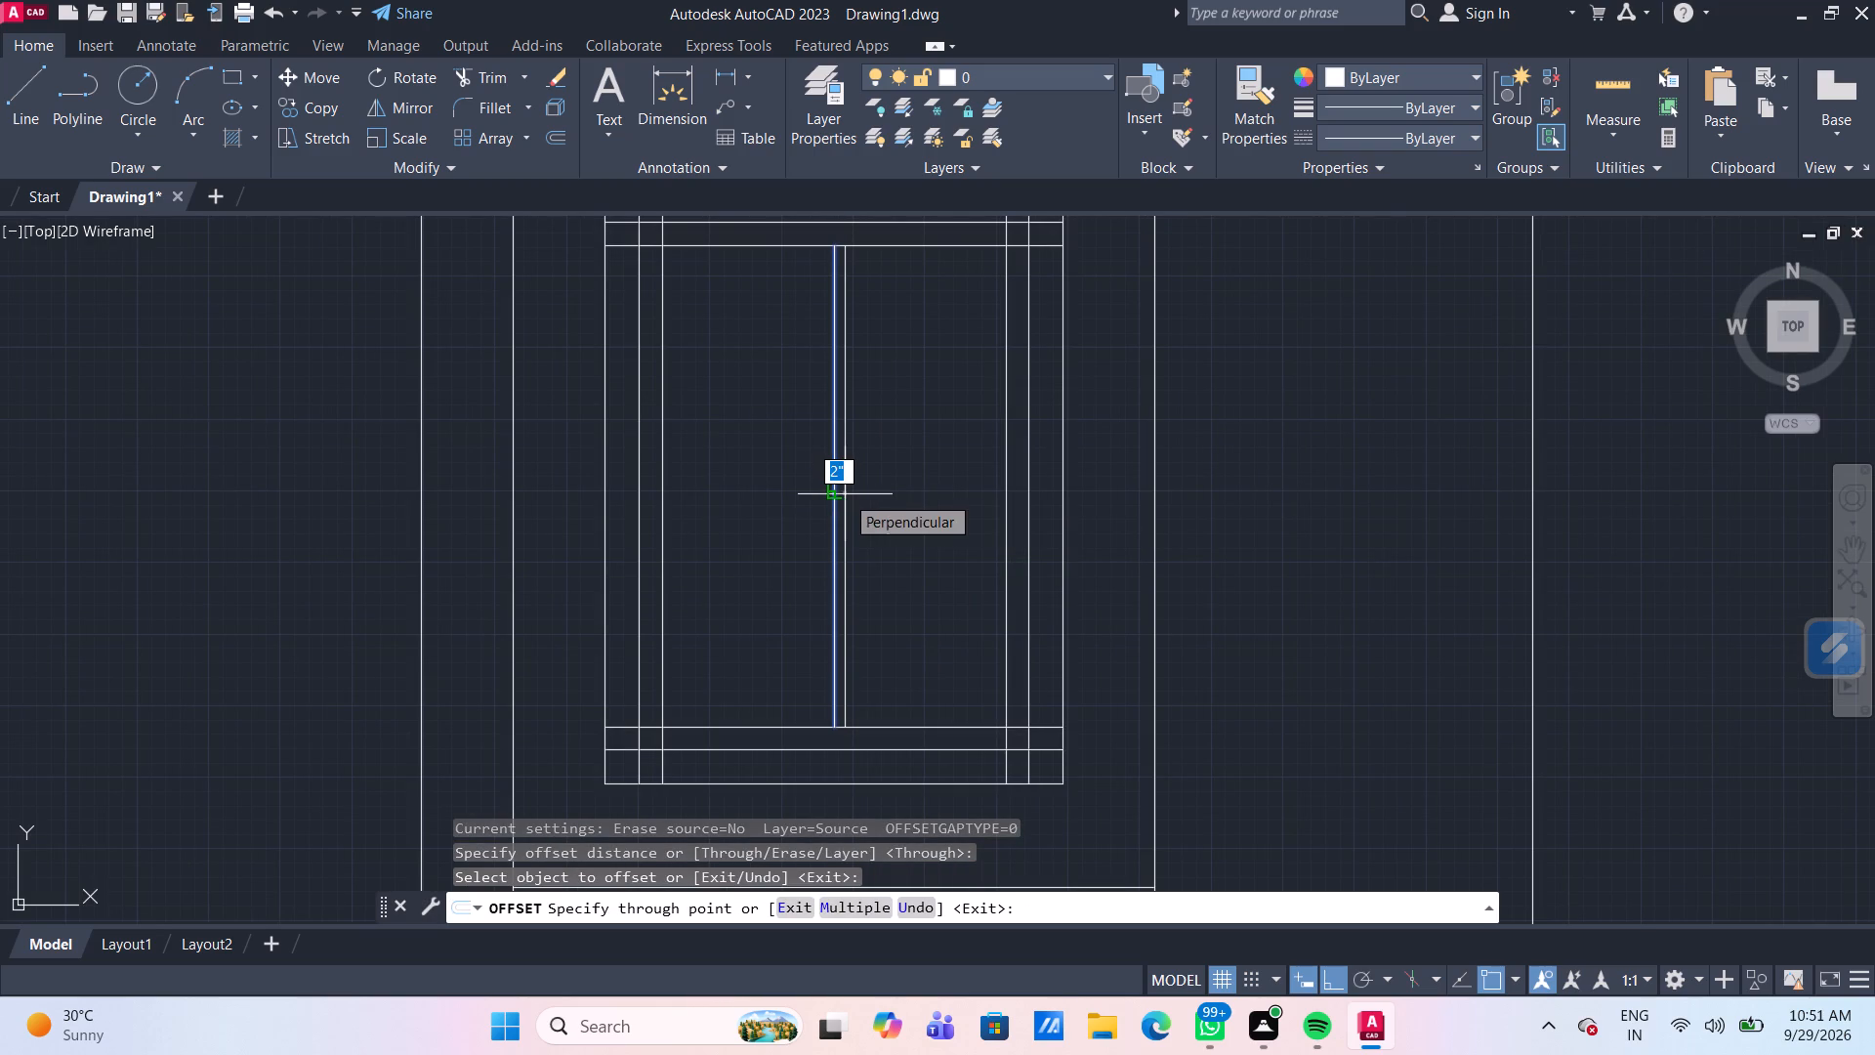
pyautogui.write('2"')
pyautogui.press('Return')
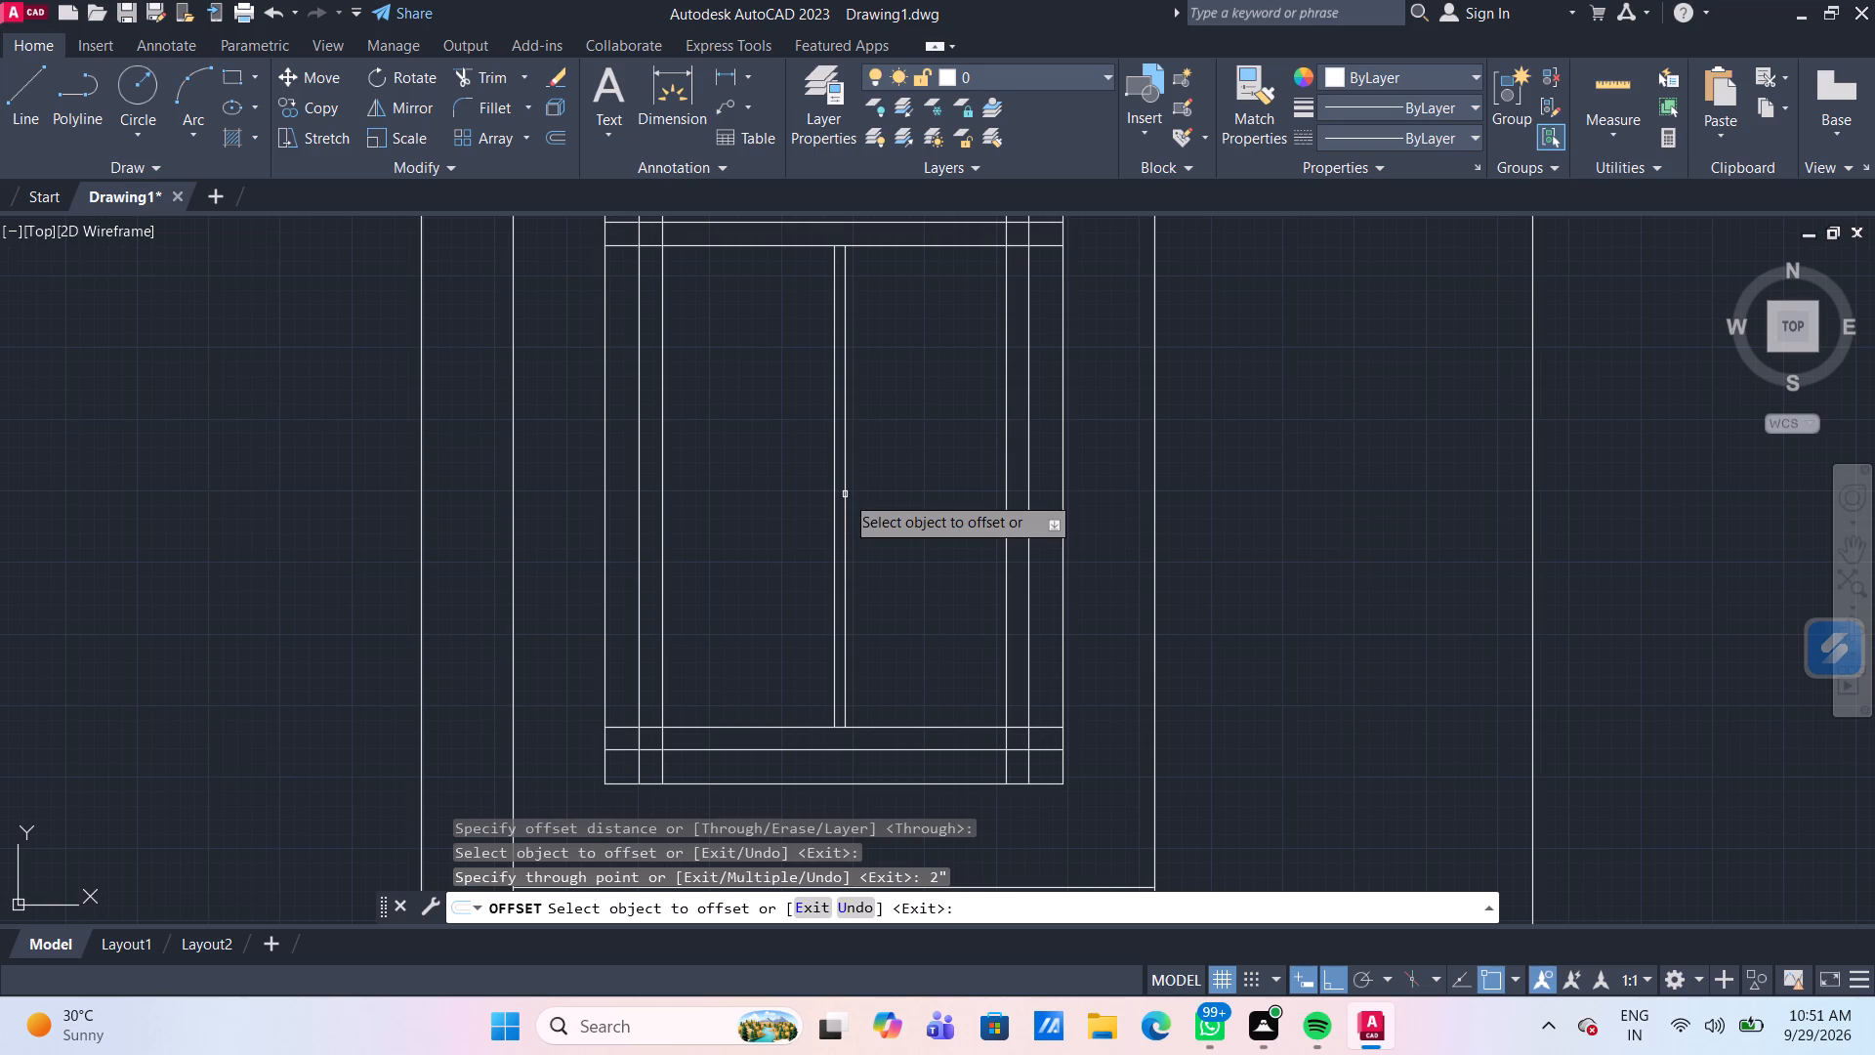
pyautogui.click(833, 489)
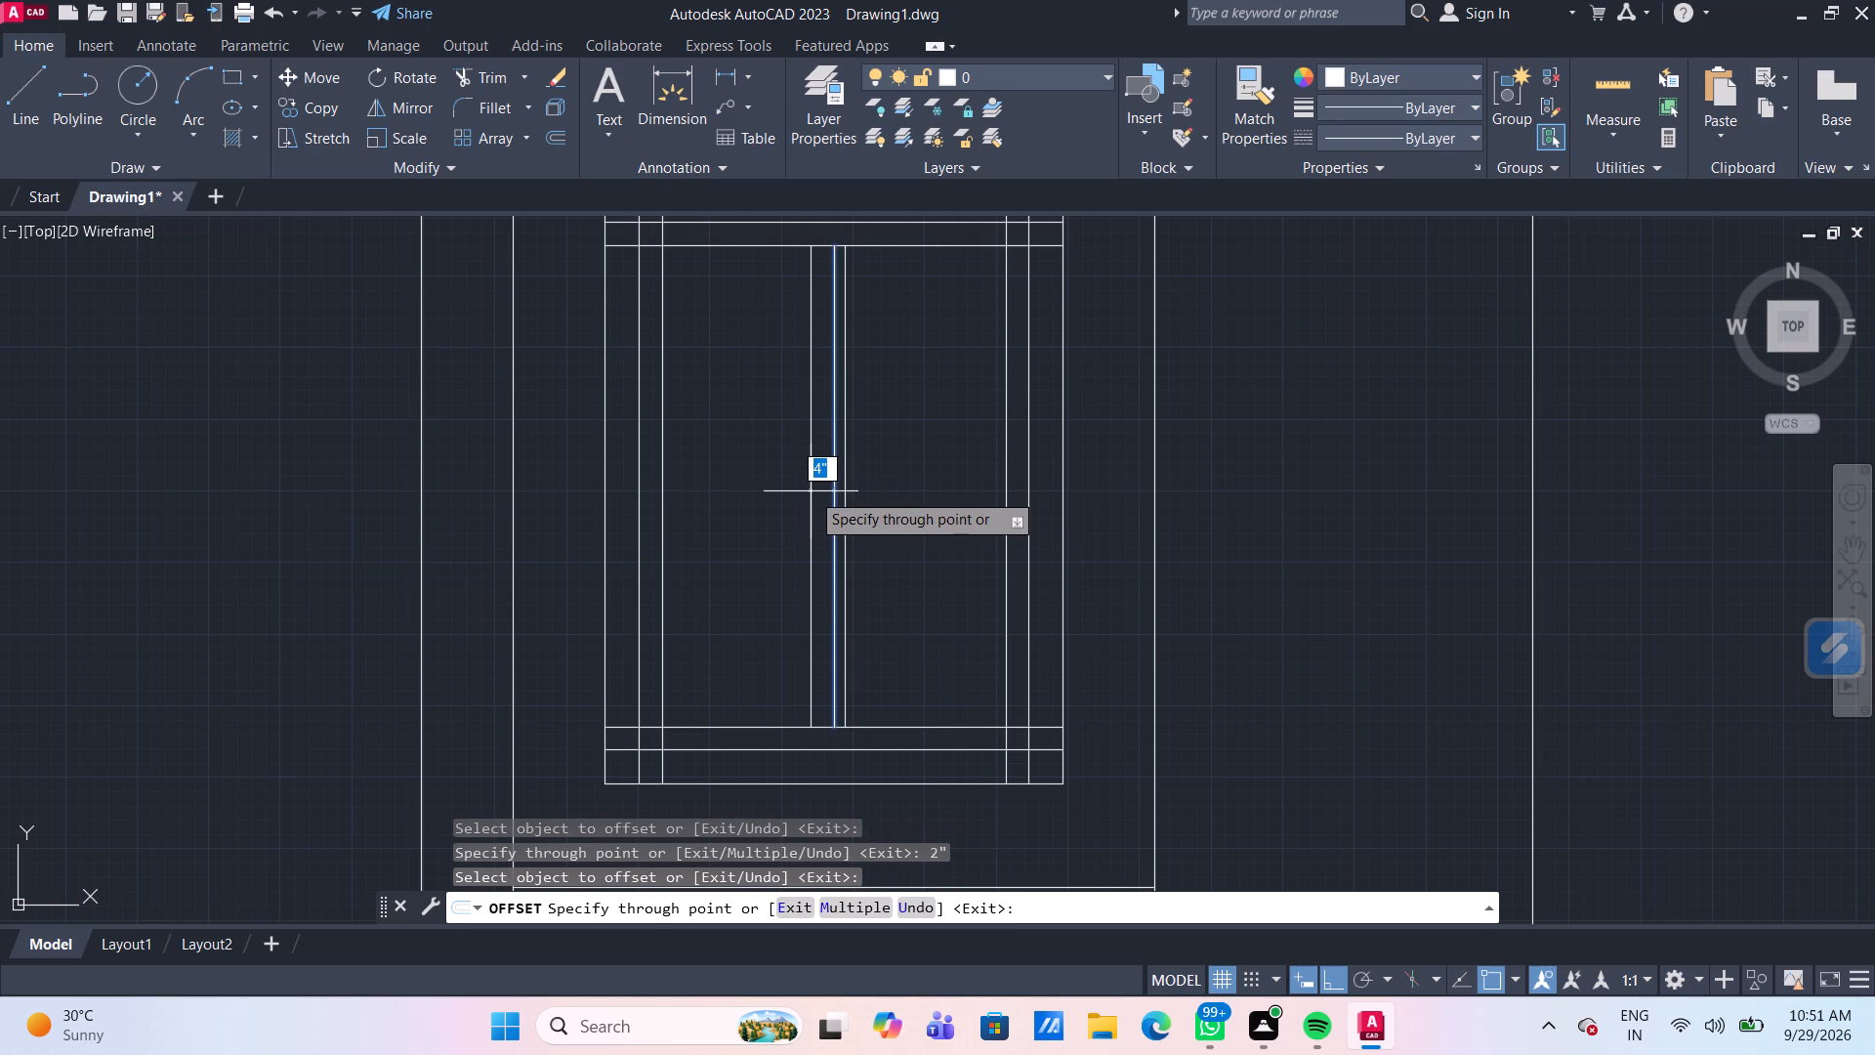
pyautogui.write('2"')
pyautogui.press('Return')
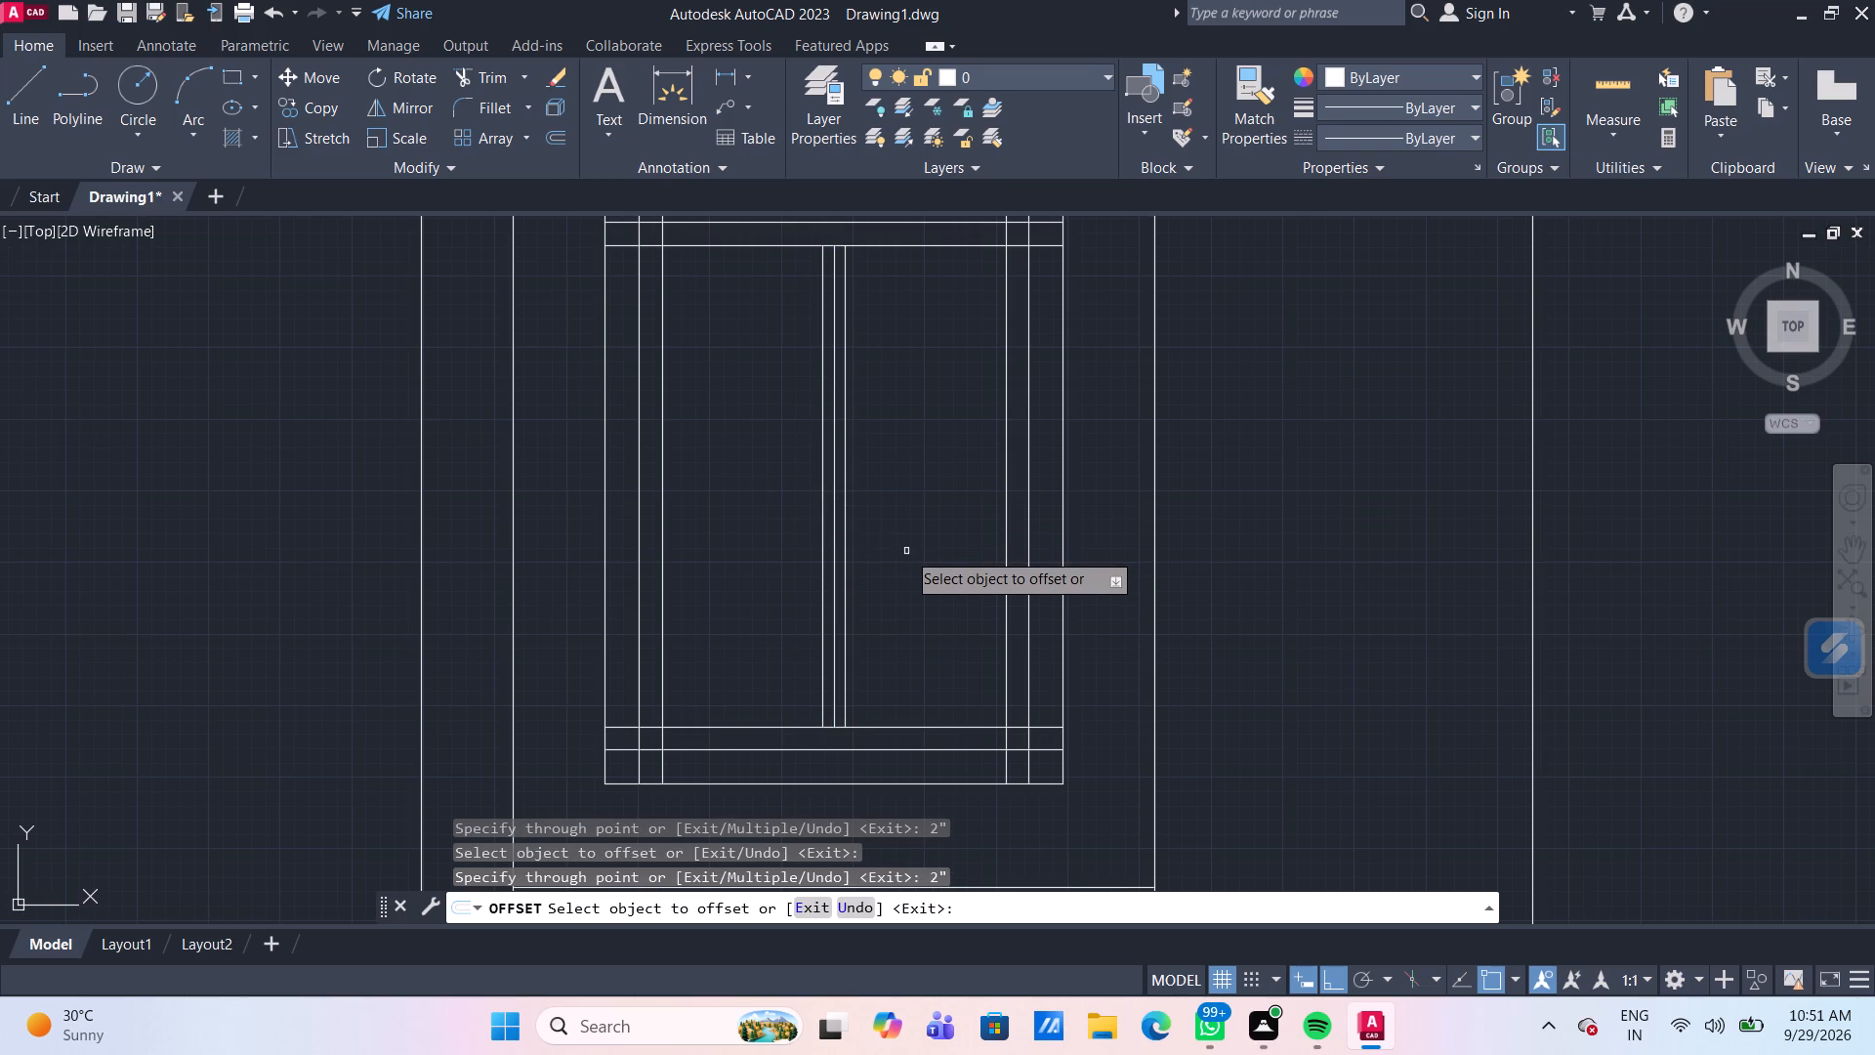
pyautogui.press('Escape')
# Delete the original centre line between its two offset copies.
pyautogui.click(834, 521)
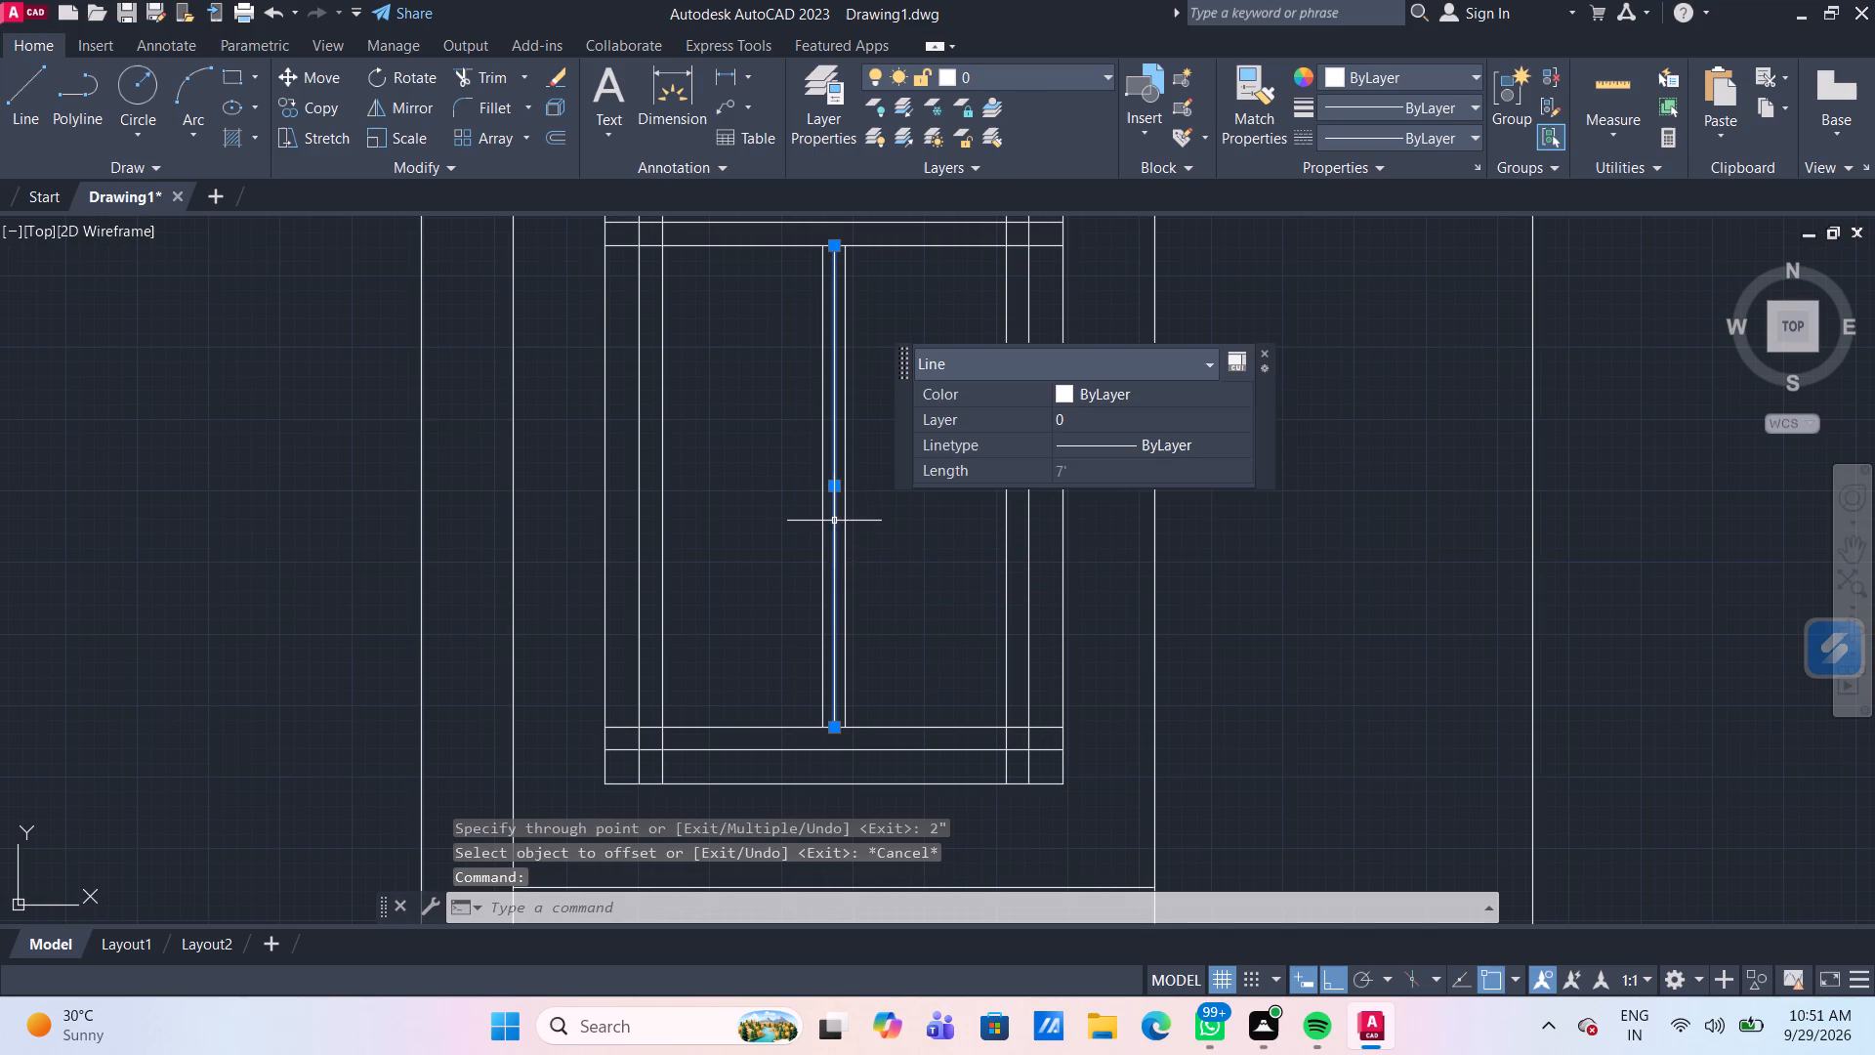
pyautogui.press('Delete')
# Draw a horizontal line about 2'-4" long from the midpoint of the left central divider line to the innermost left line.
pyautogui.scroll(-2, 877, 547)
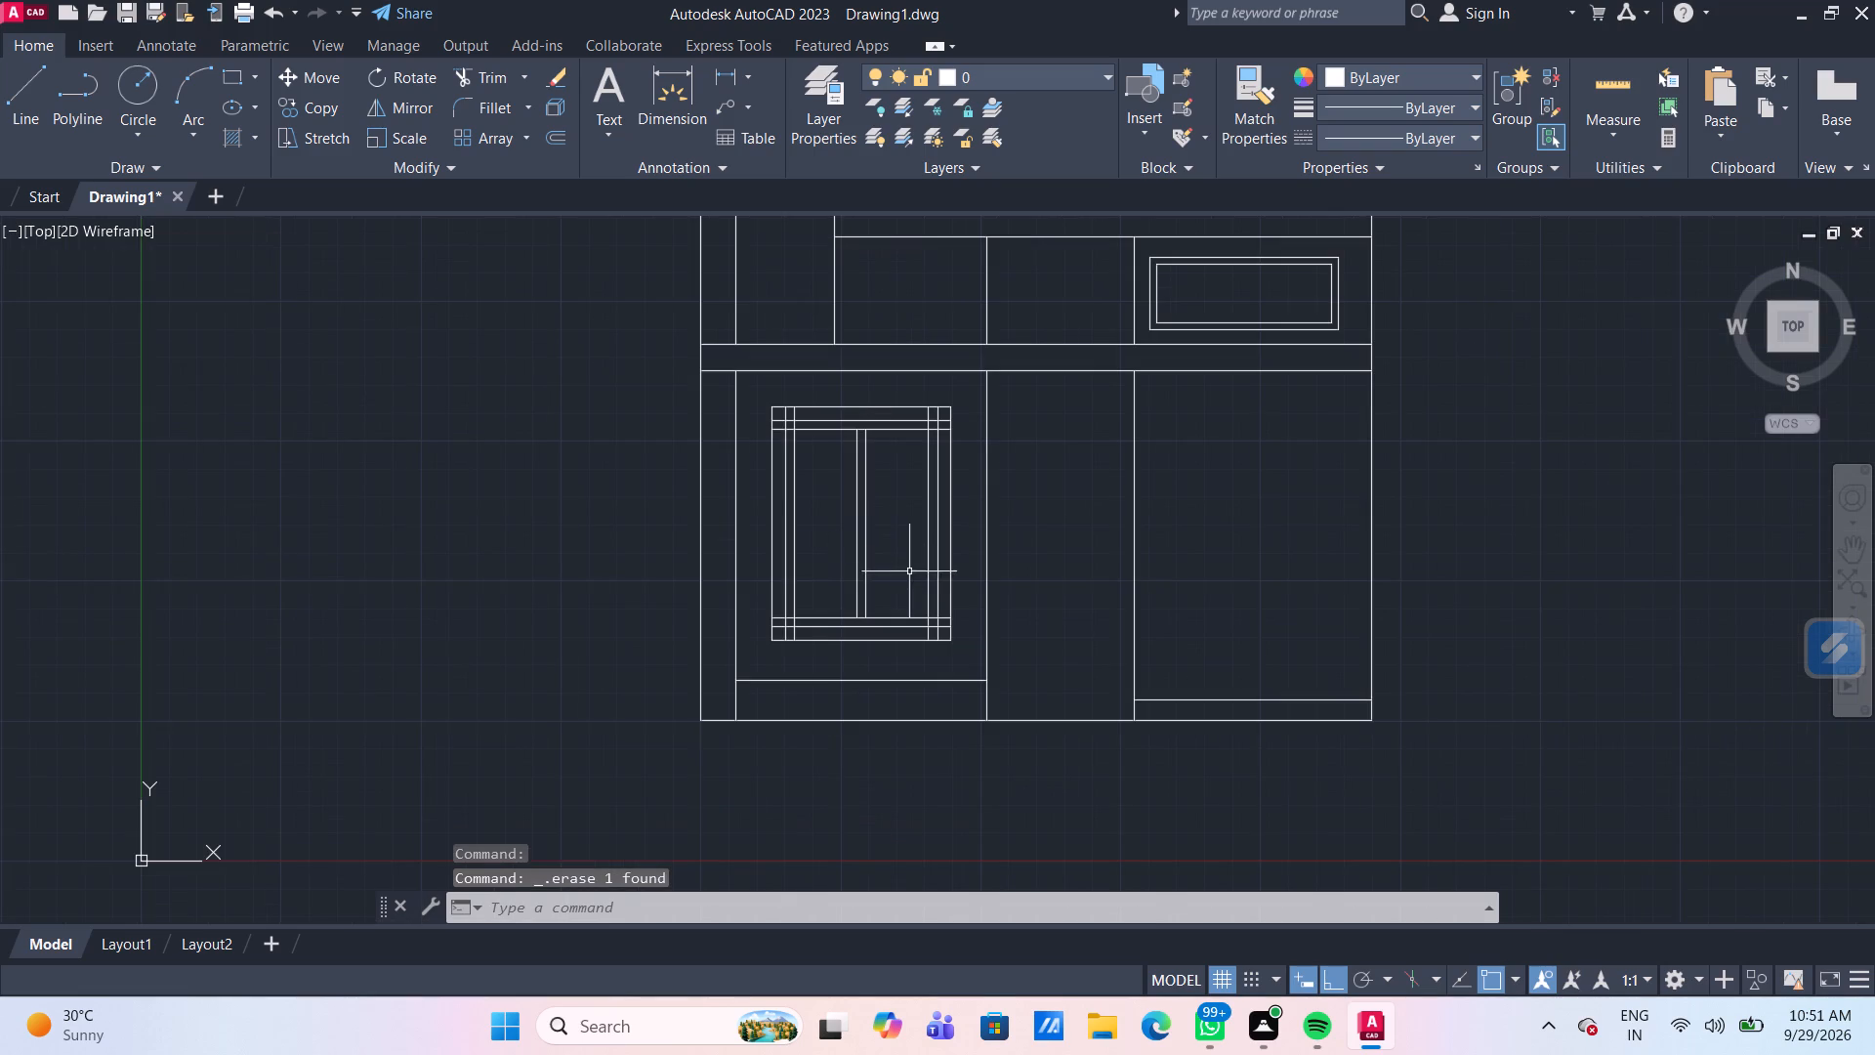
pyautogui.scroll(2, 878, 410)
pyautogui.scroll(-2, 881, 411)
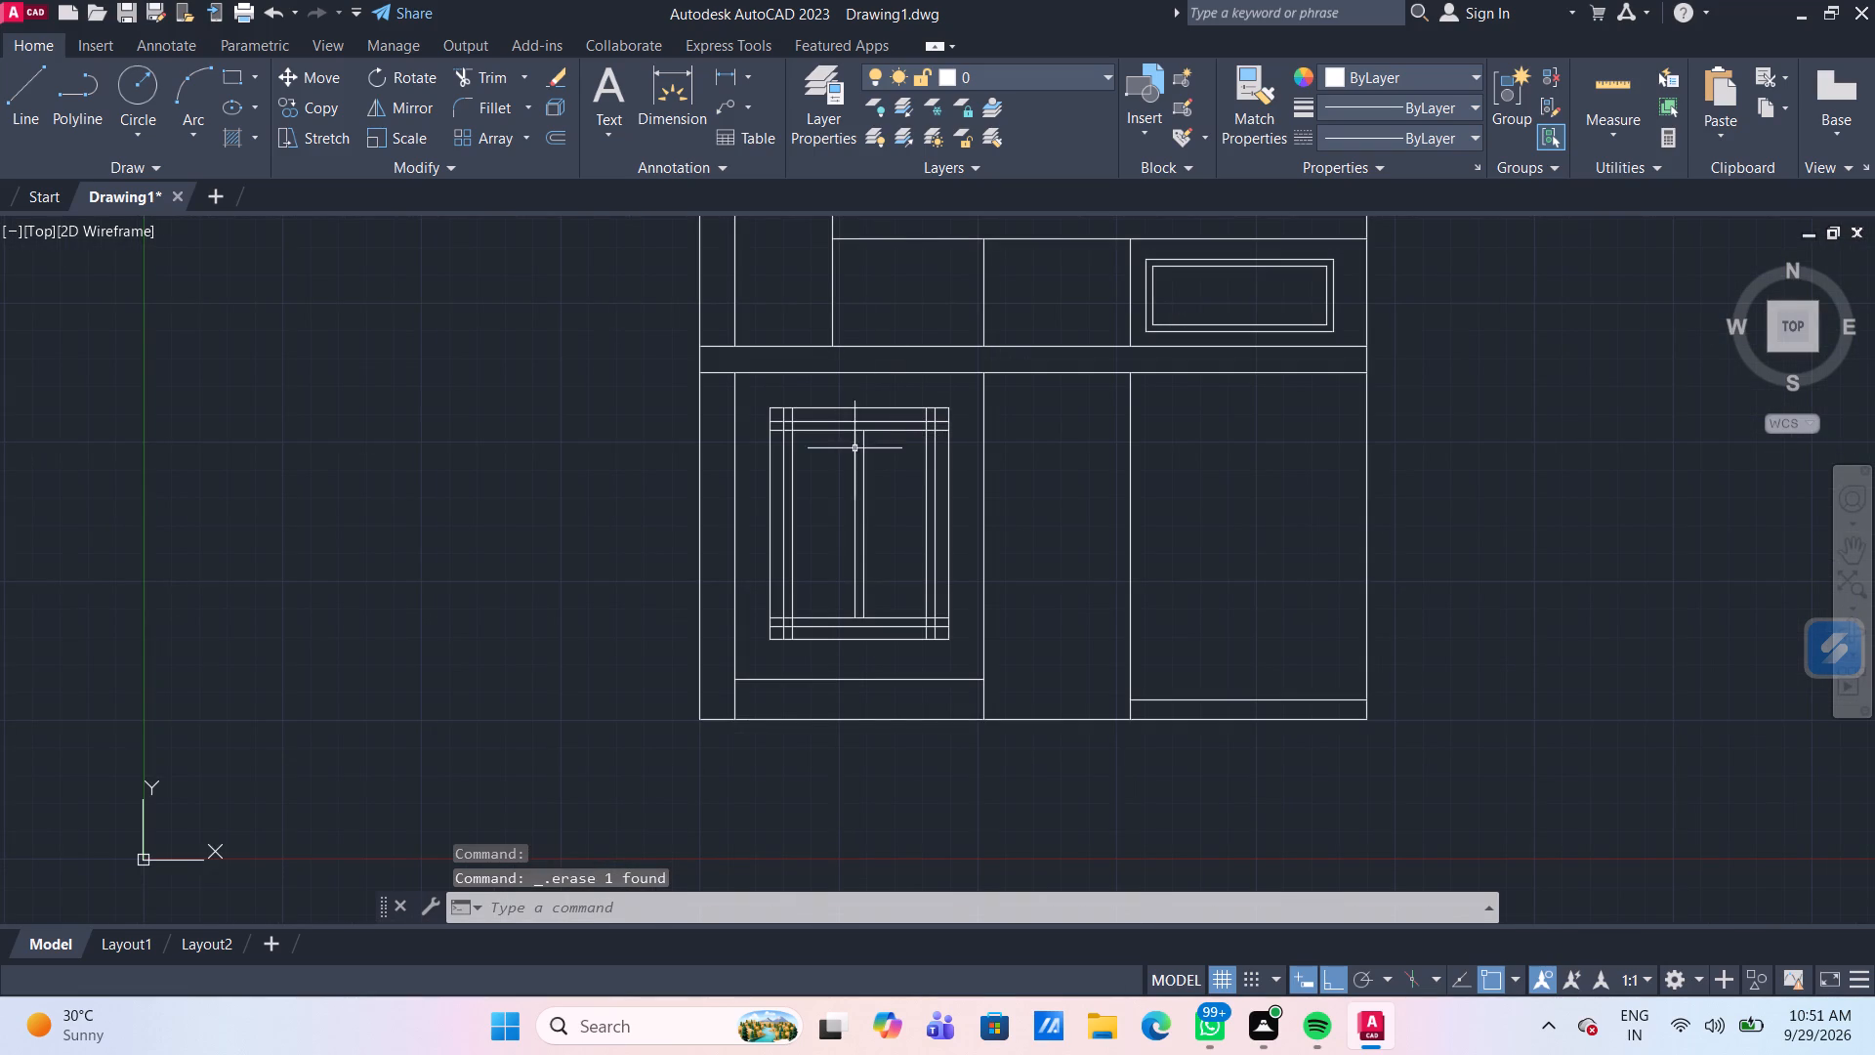
pyautogui.scroll(1, 845, 493)
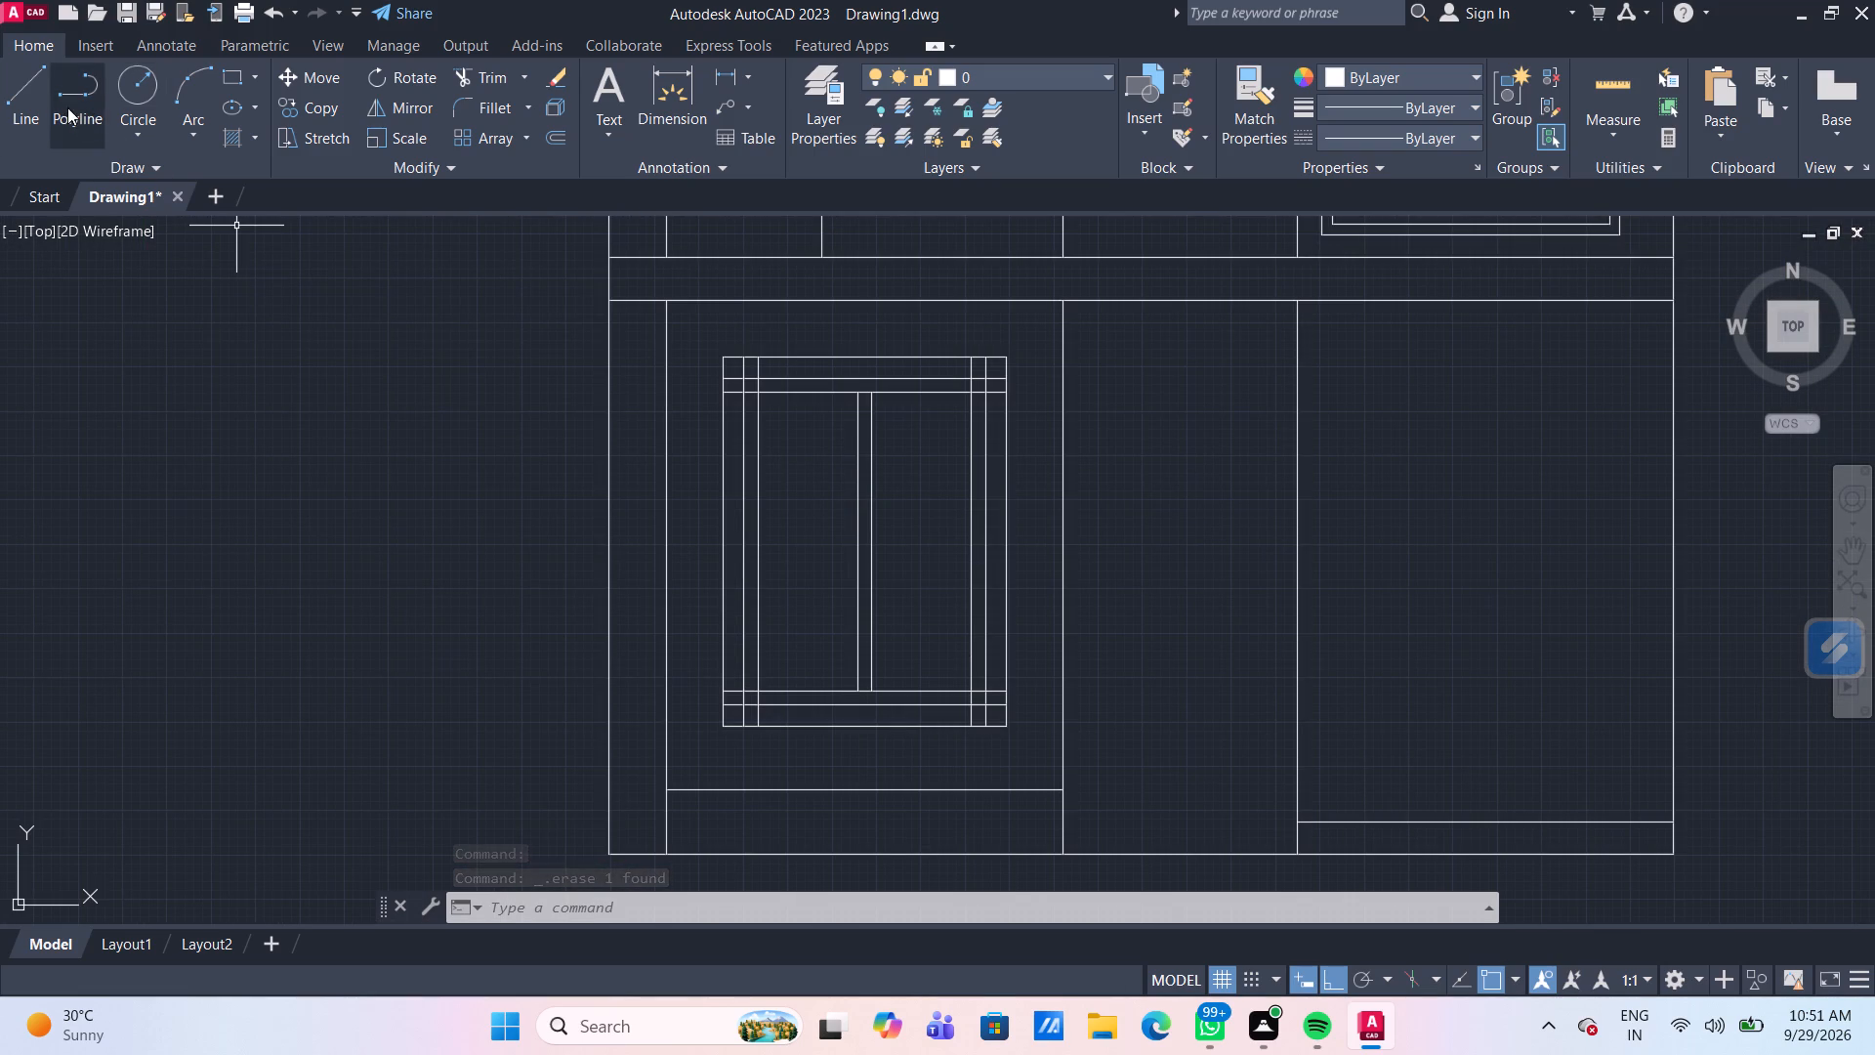
pyautogui.click(42, 98)
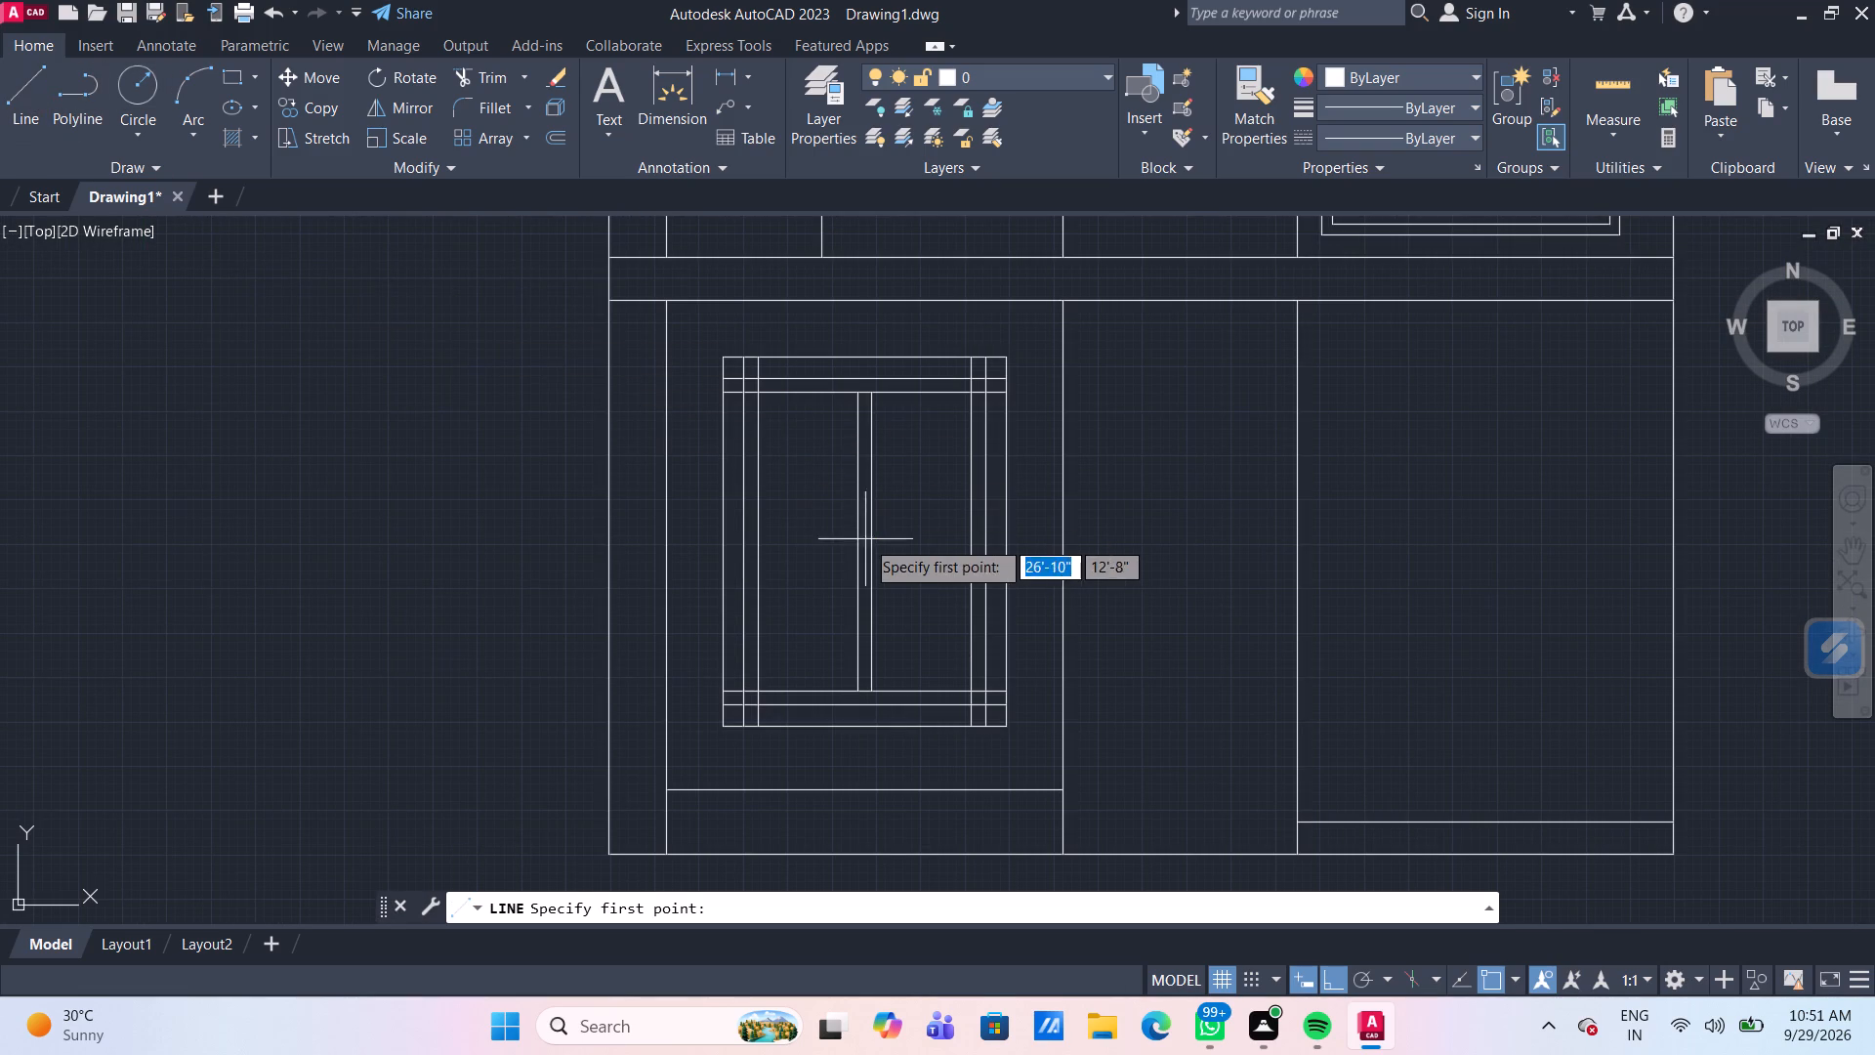
pyautogui.click(854, 540)
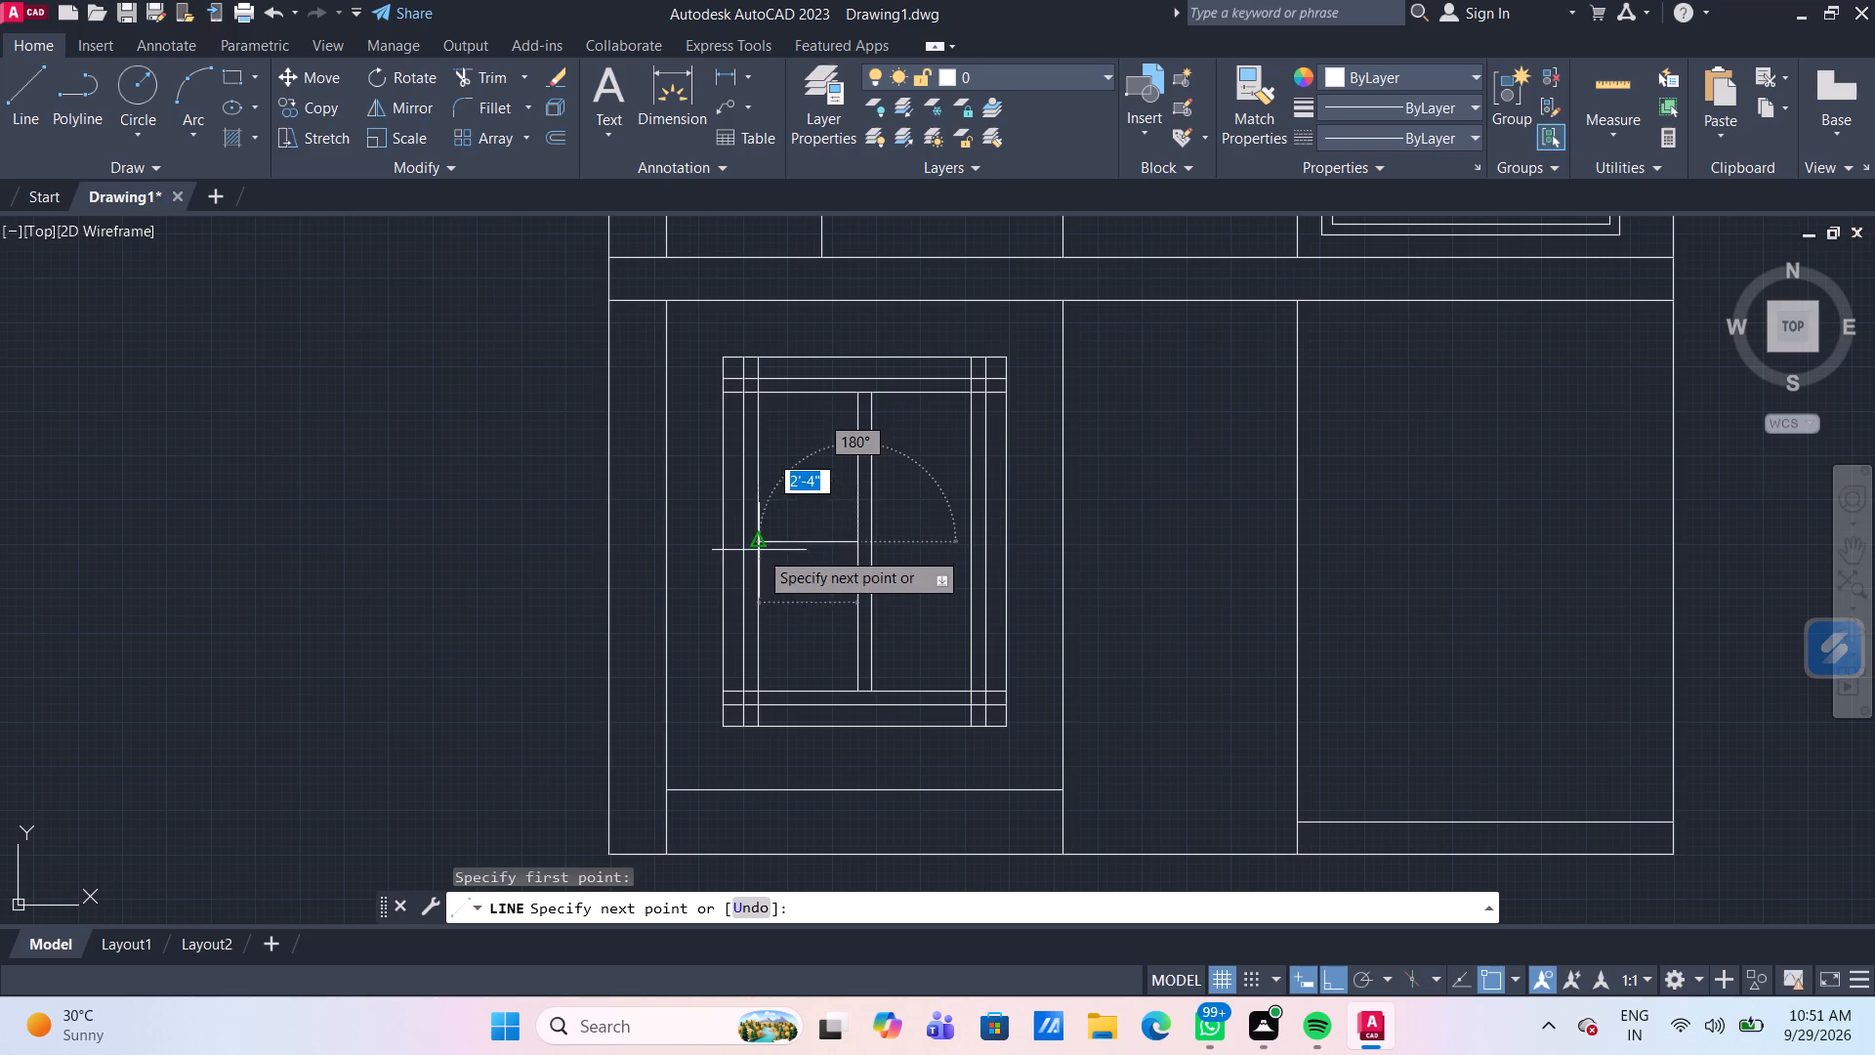
pyautogui.click(759, 545)
pyautogui.press('Escape')
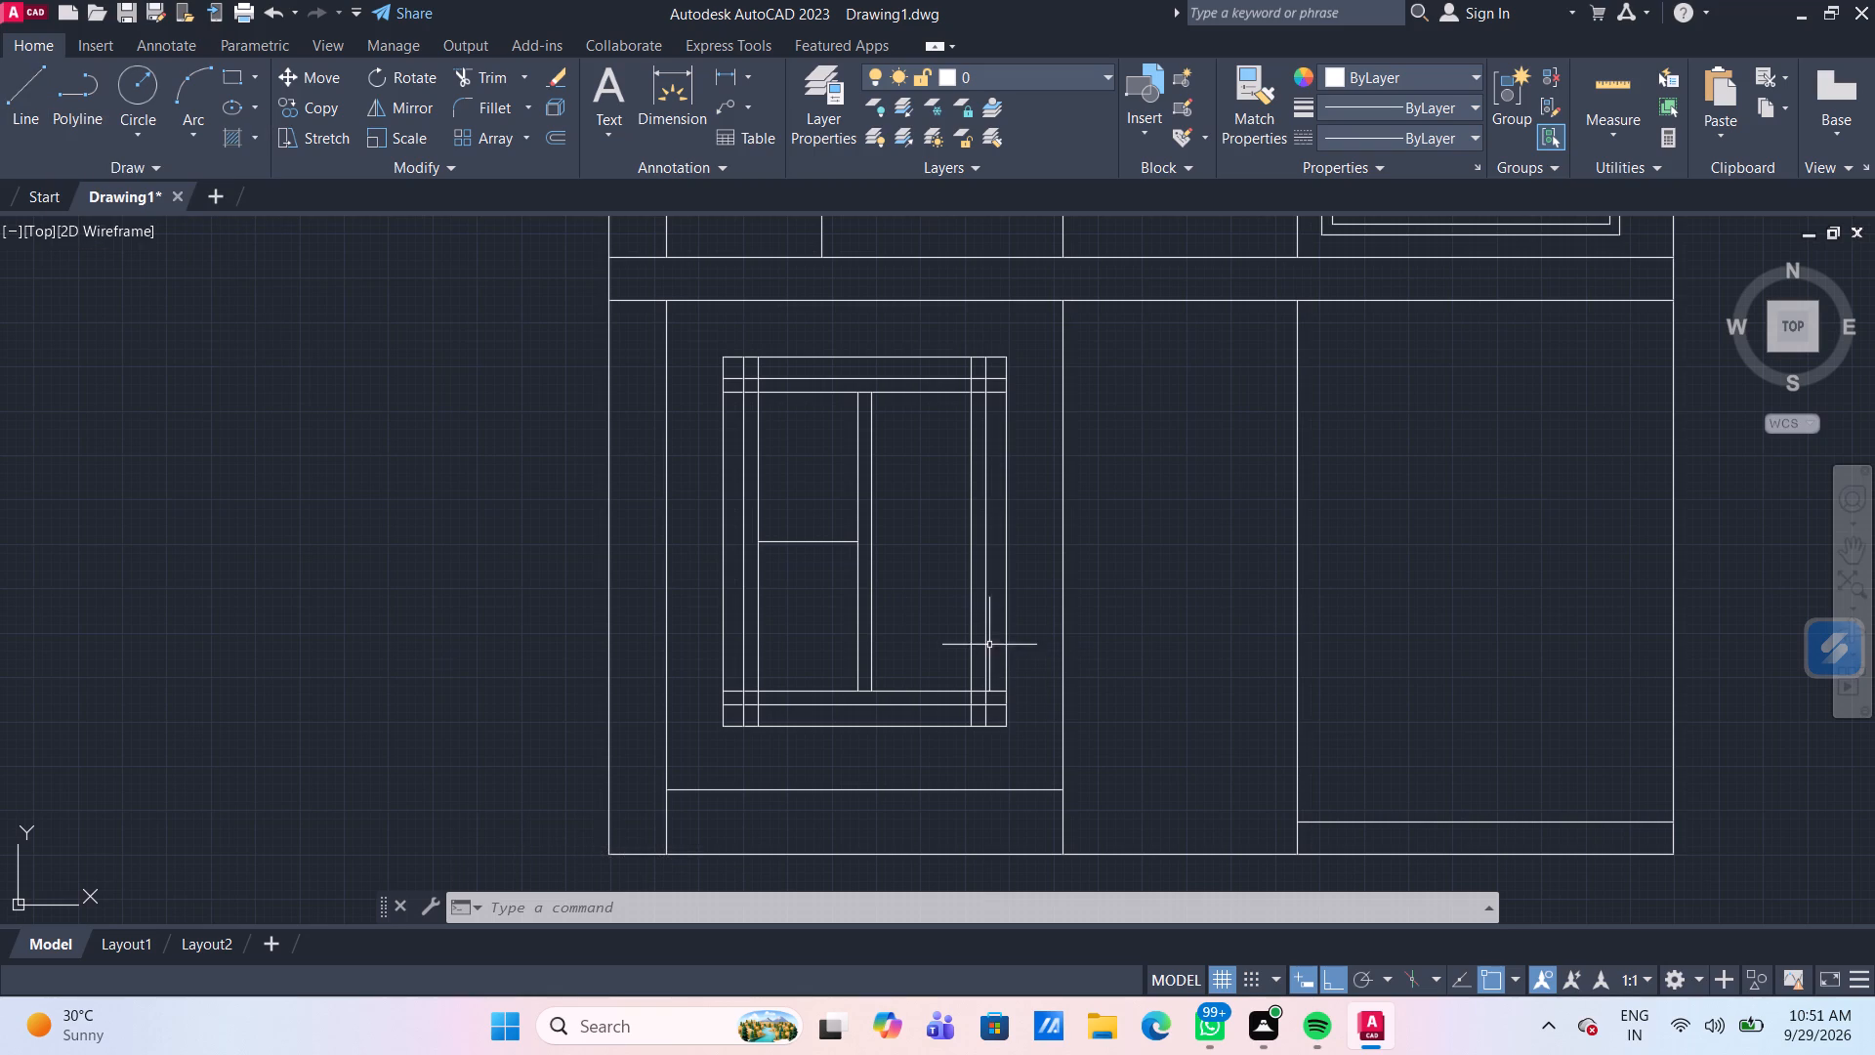
# Offset the short horizontal line in the left half 8" upward and 8" downward.
pyautogui.press('o')
pyautogui.press('Return')
pyautogui.press('Return')
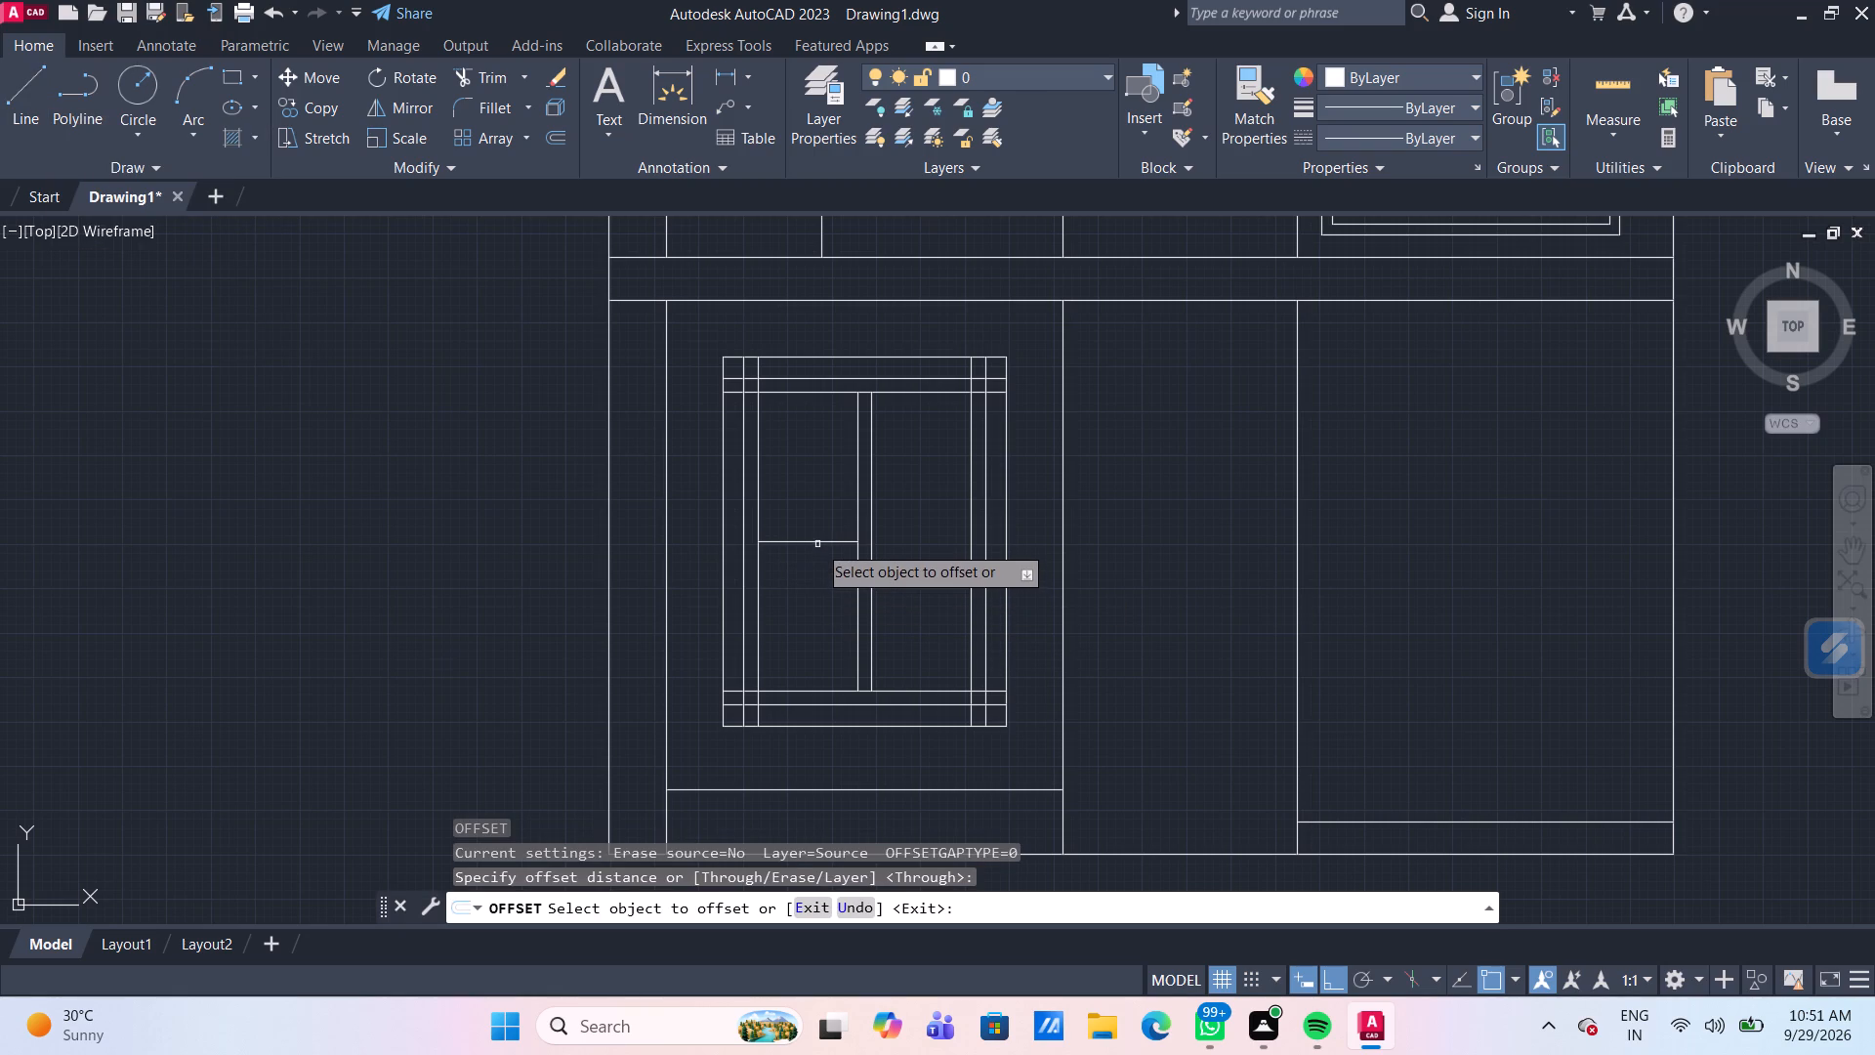
pyautogui.click(817, 543)
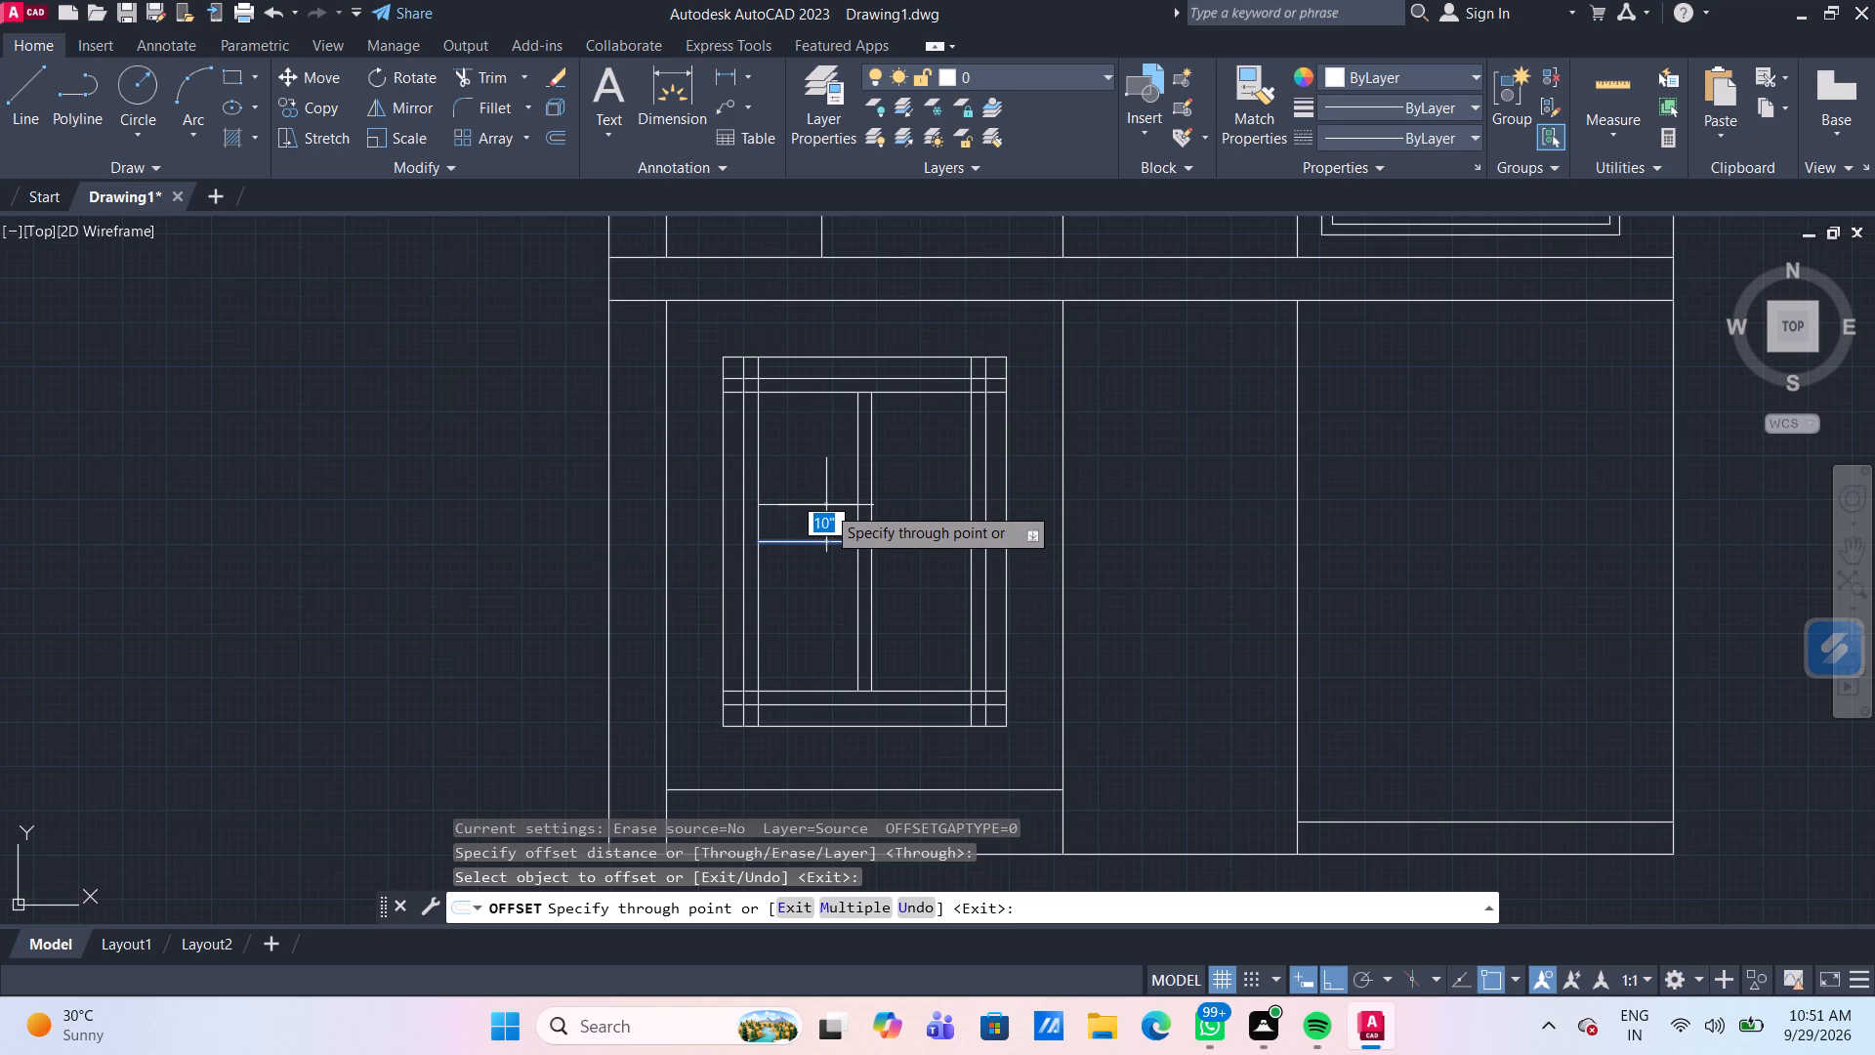
pyautogui.write('8"')
pyautogui.press('Return')
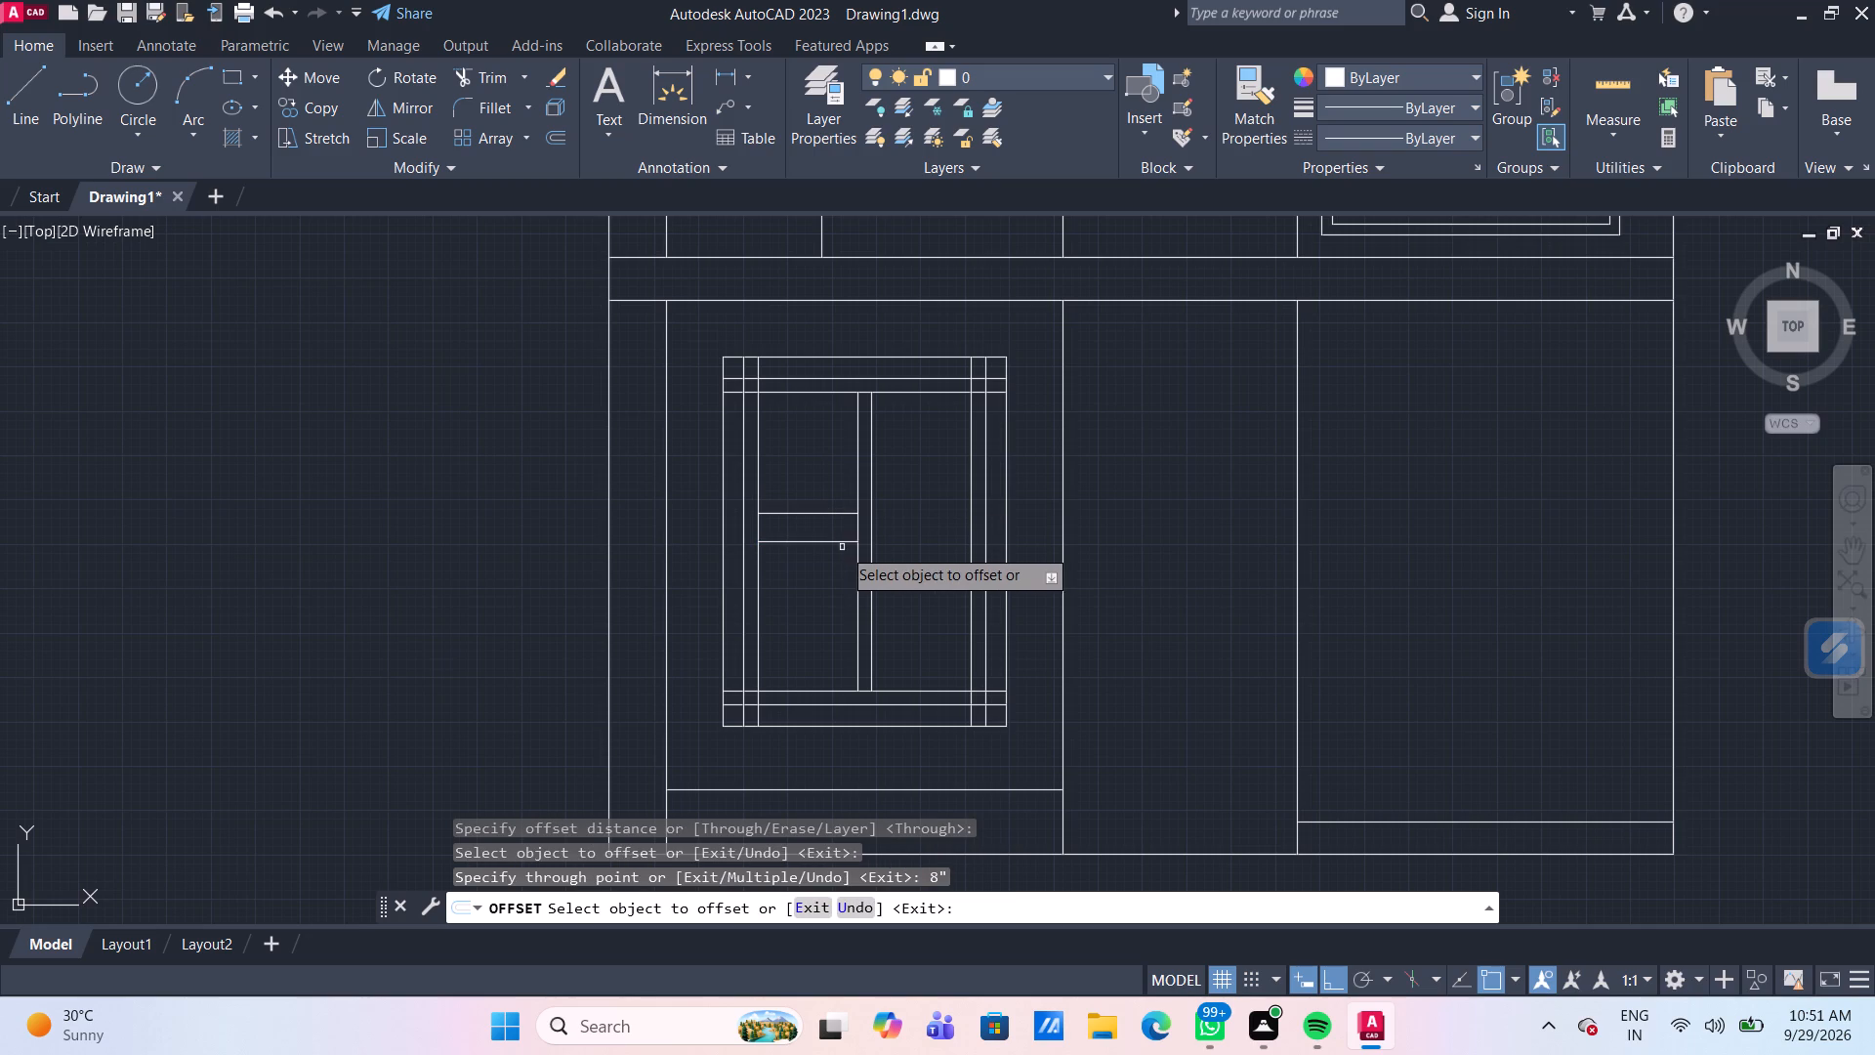
pyautogui.click(825, 542)
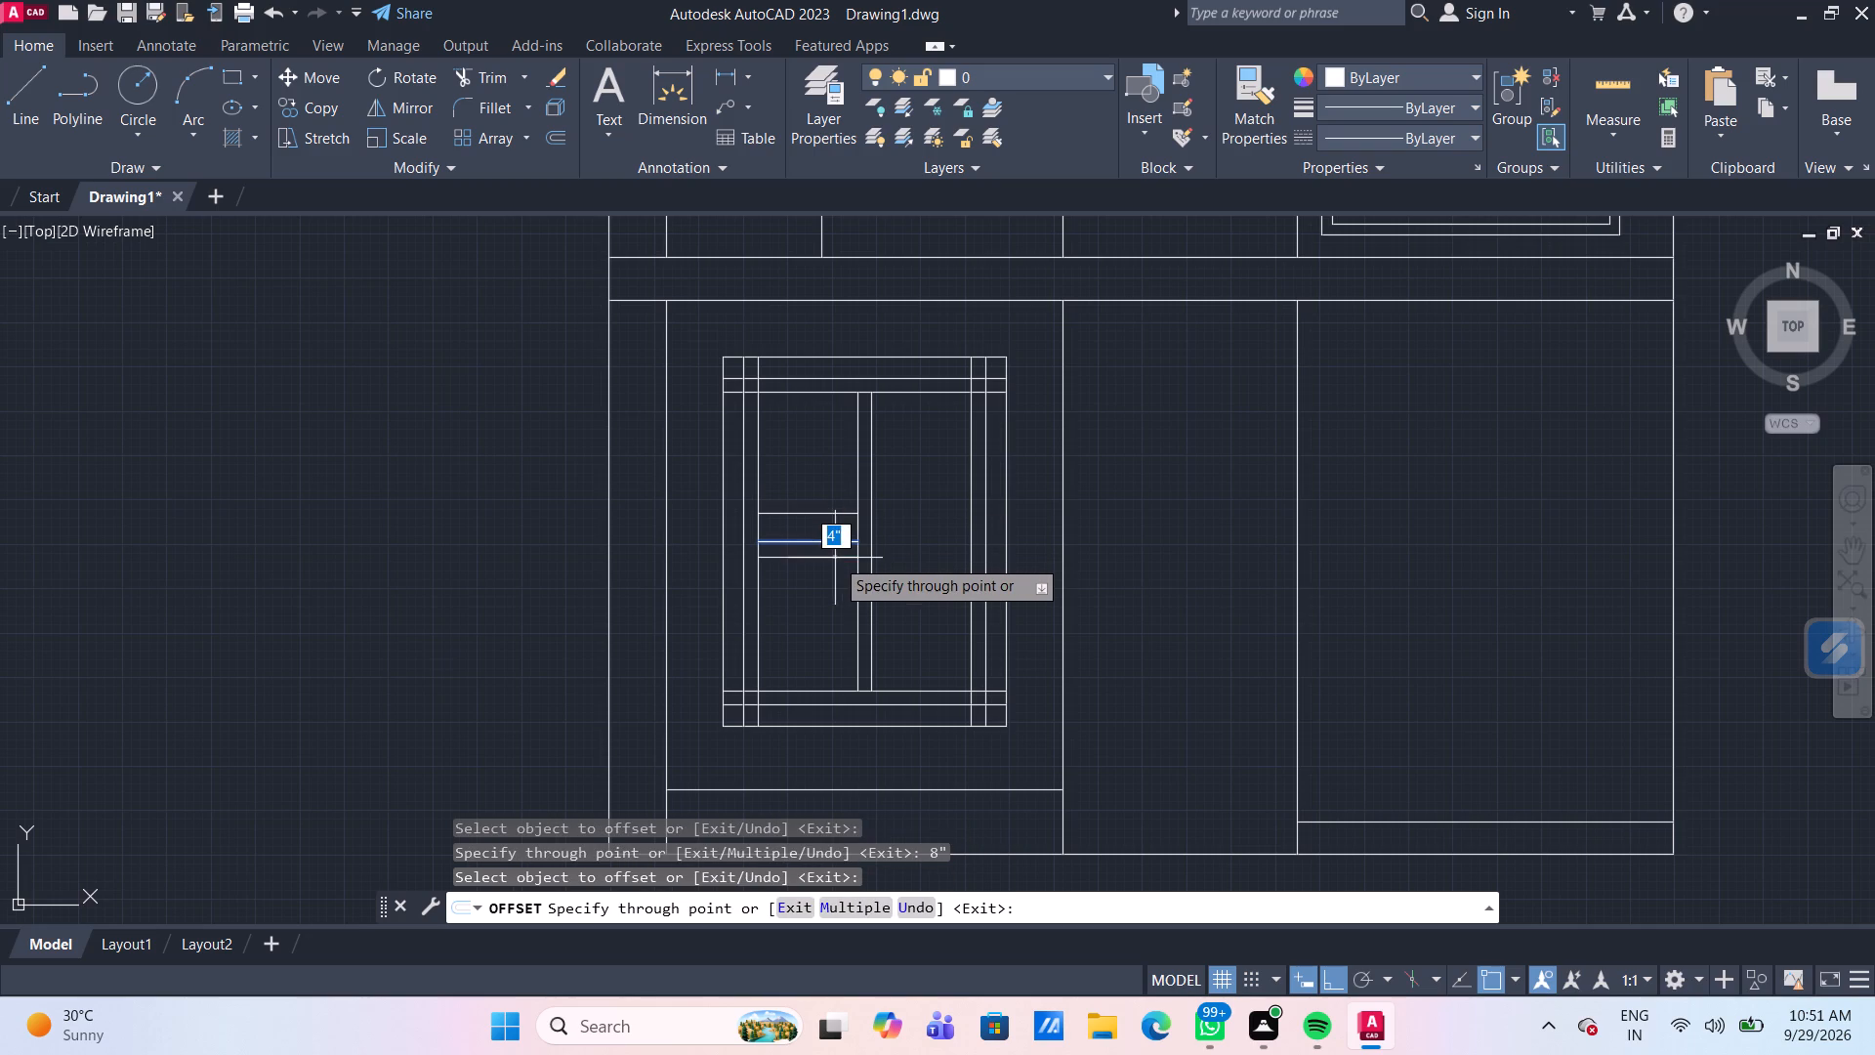
pyautogui.write('8"')
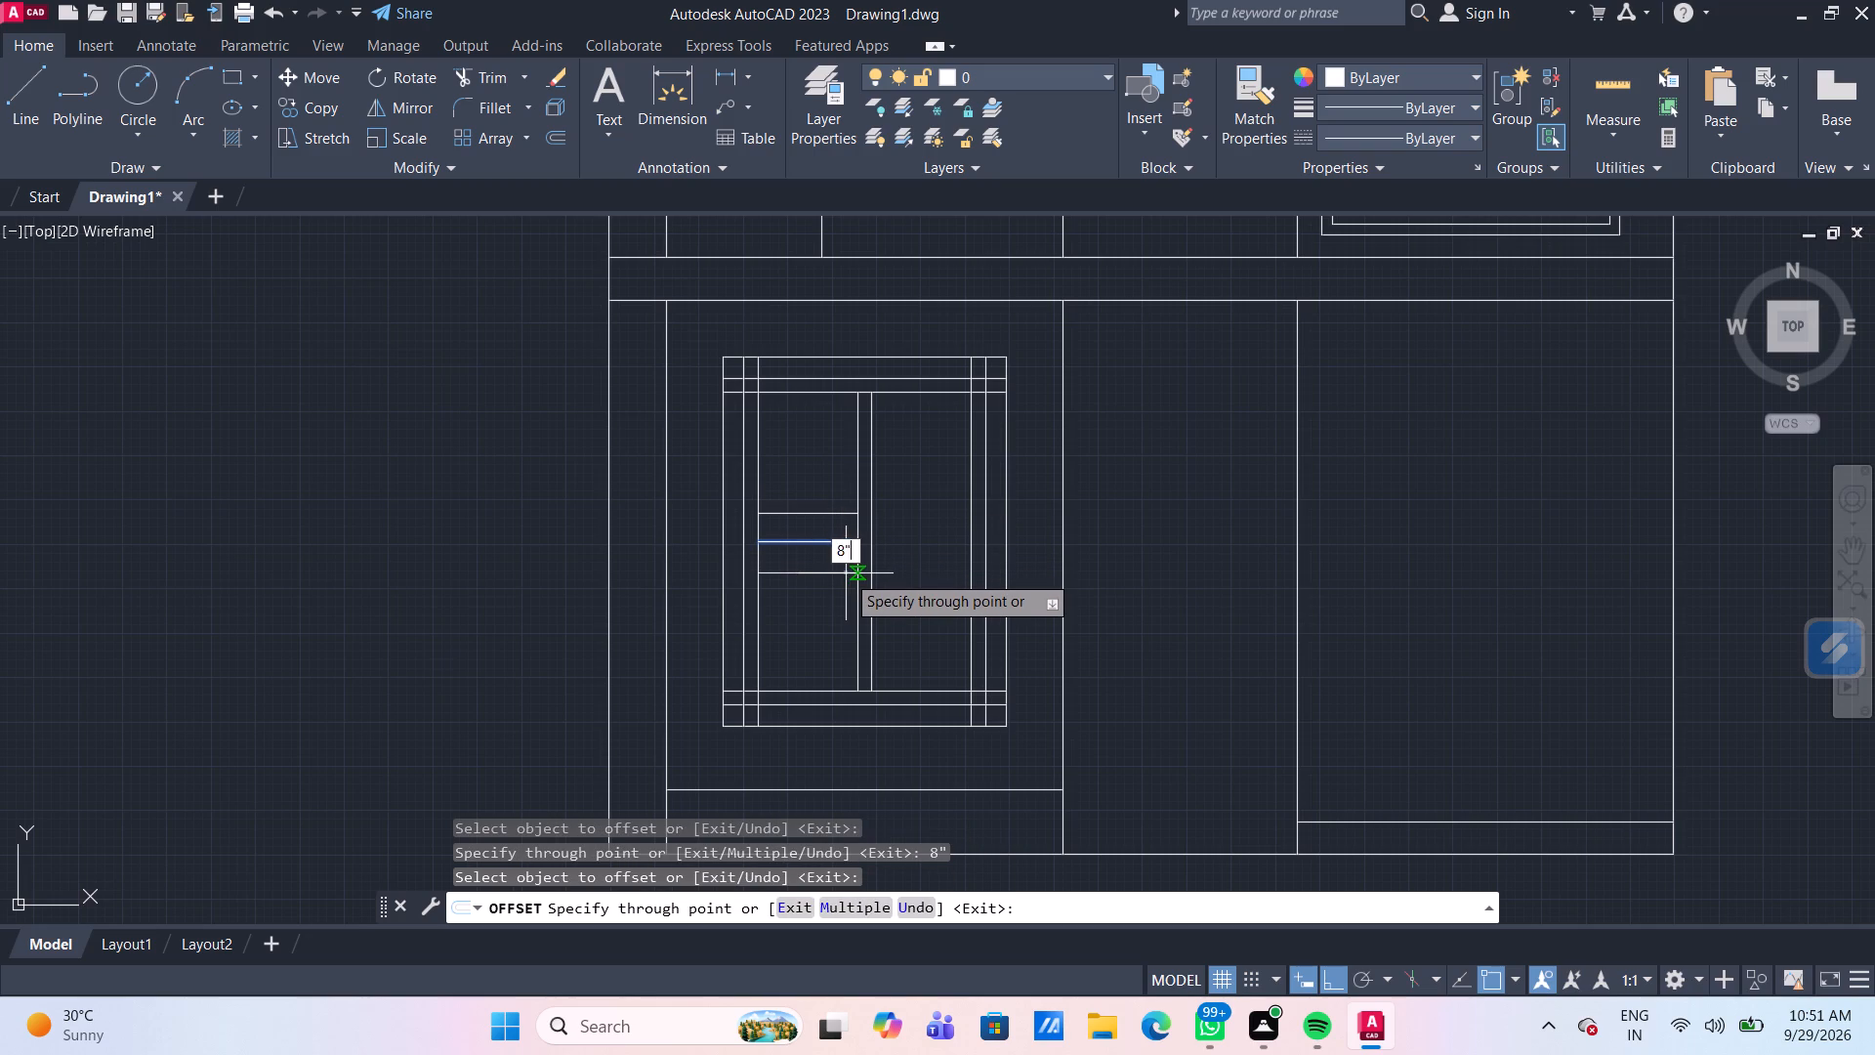
pyautogui.press('Return')
# Offset the lower short horizontal line 2" downward and the upper one 2" upward in the frame's left half.
pyautogui.click(841, 572)
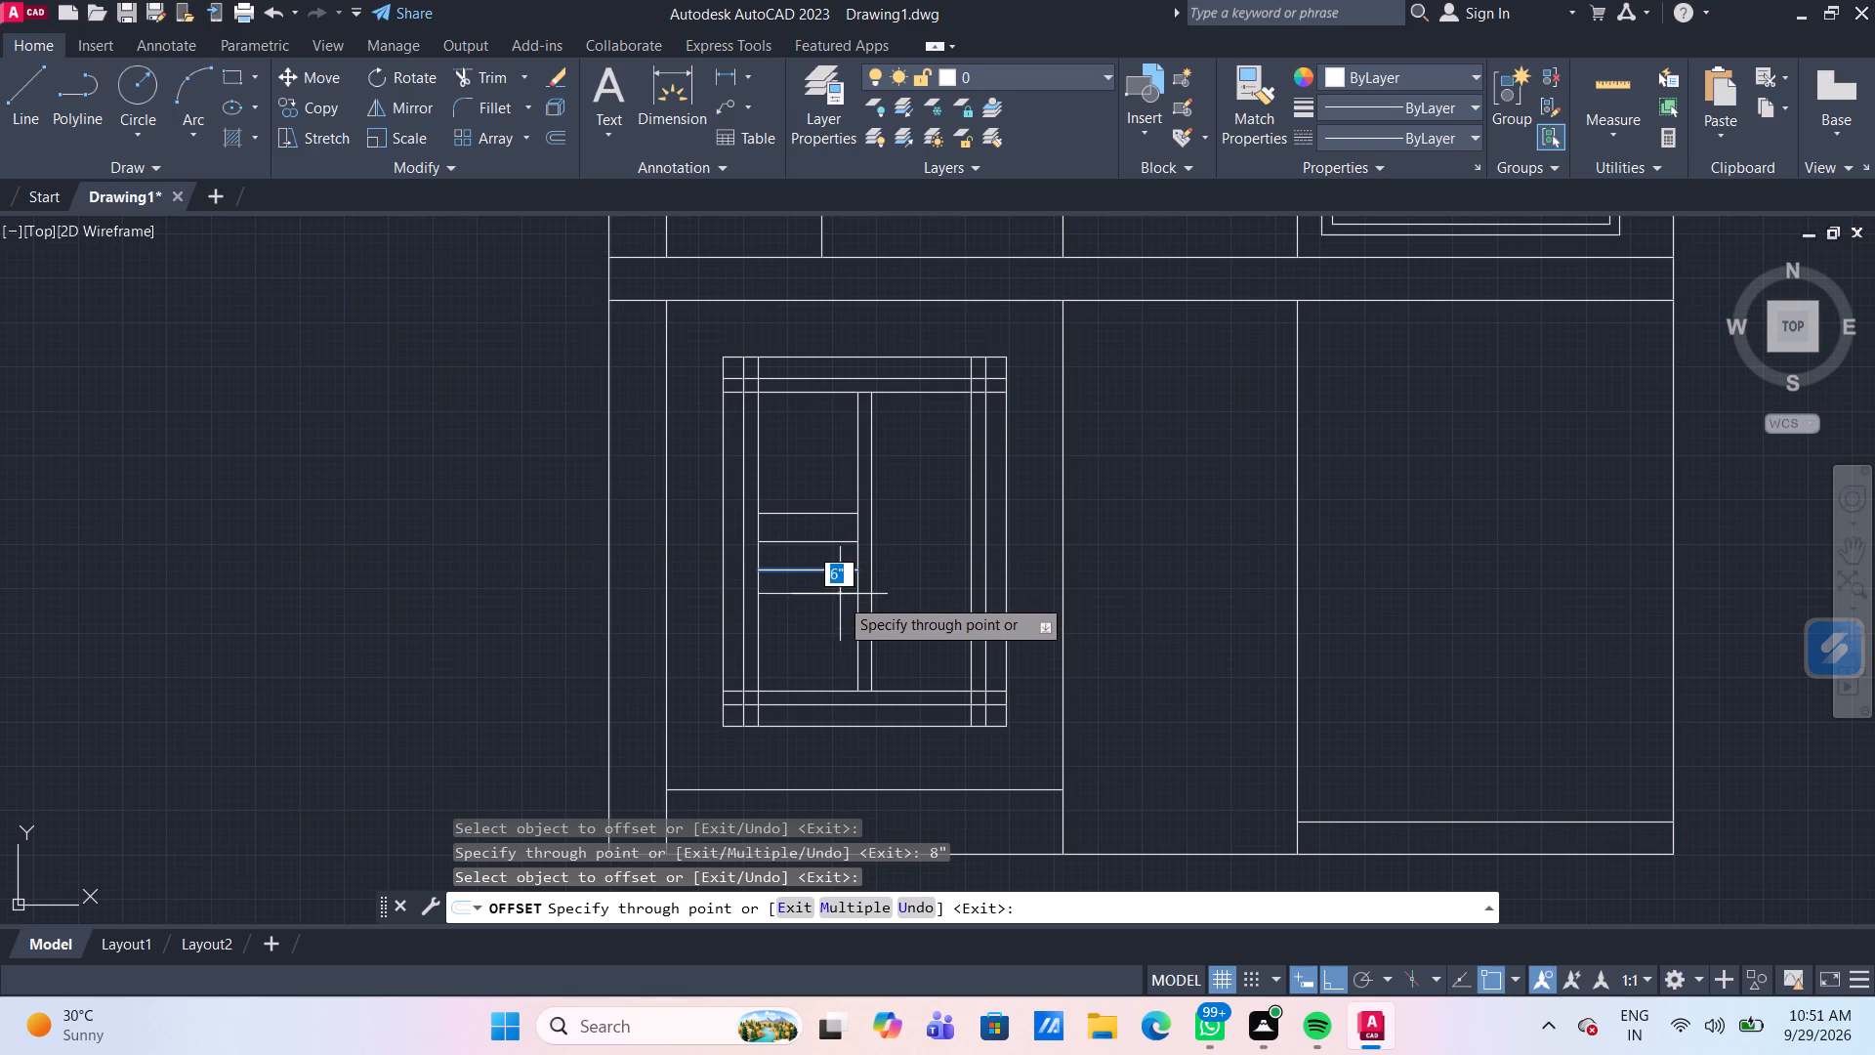
pyautogui.write('2"')
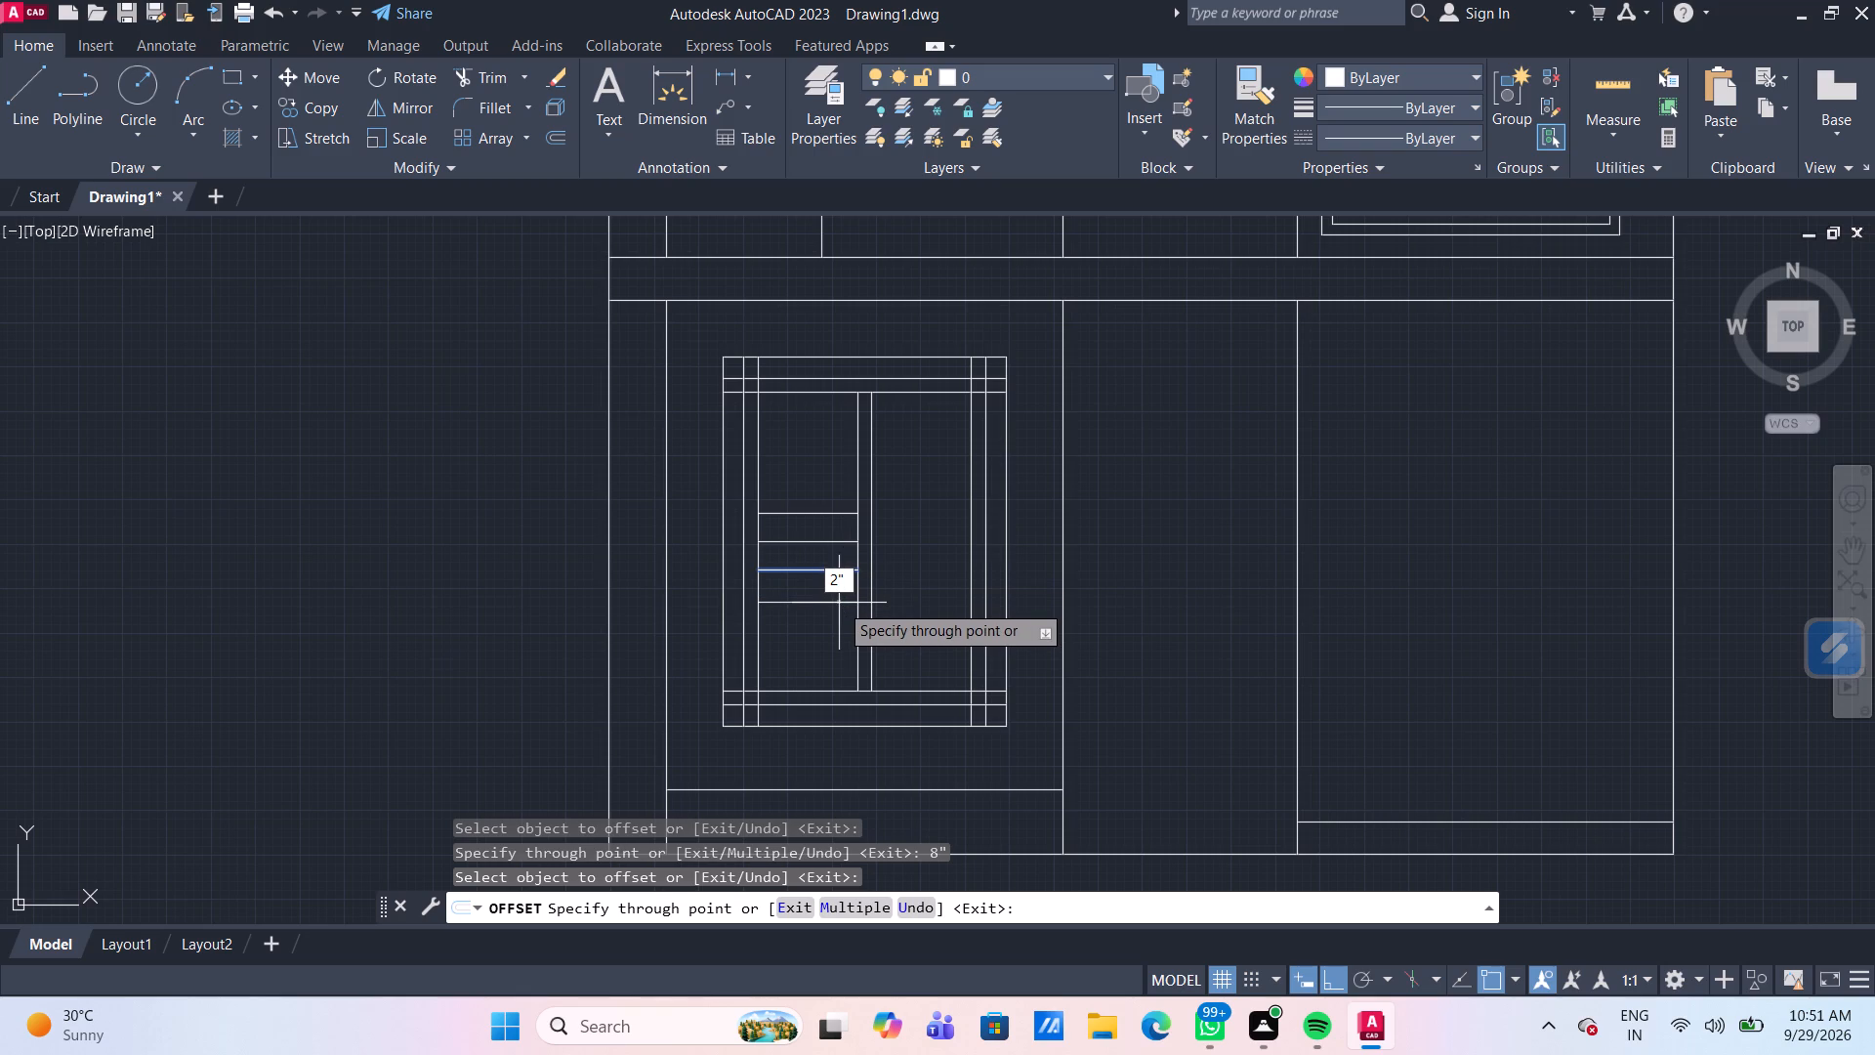
pyautogui.press('Return')
pyautogui.click(819, 513)
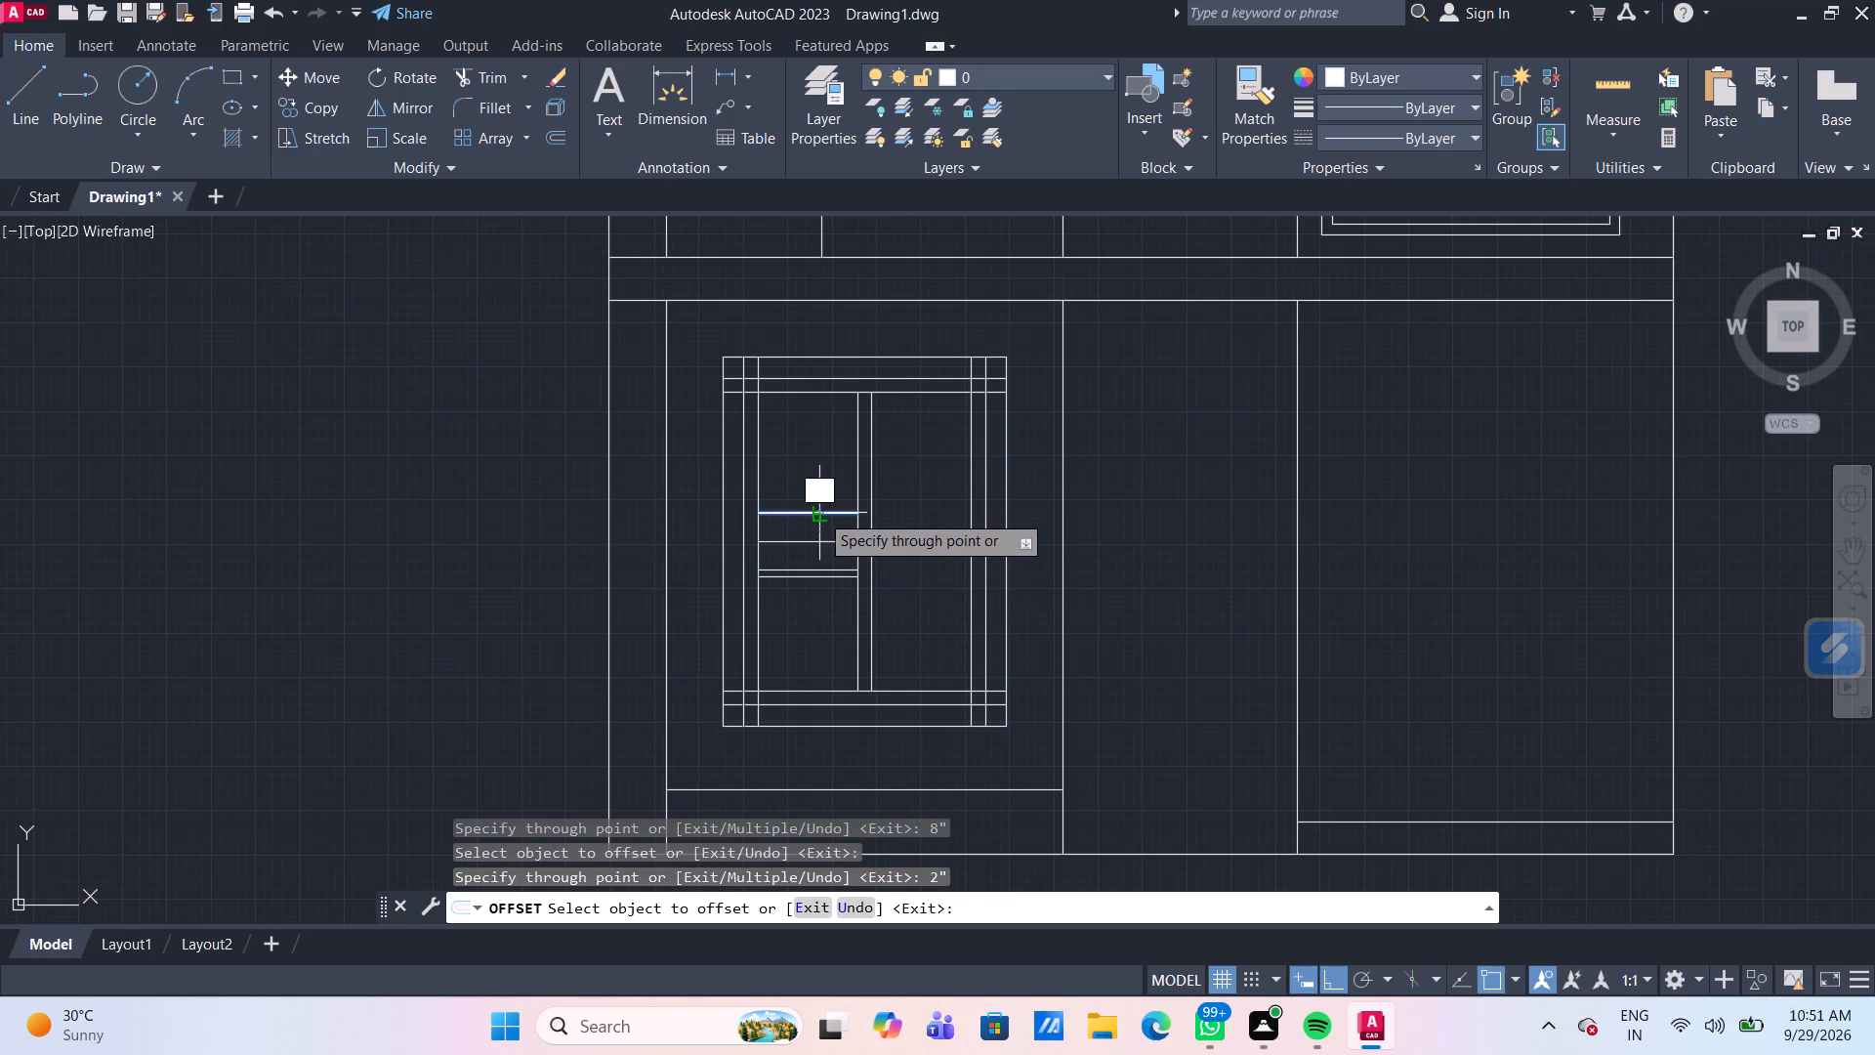
pyautogui.write('2"')
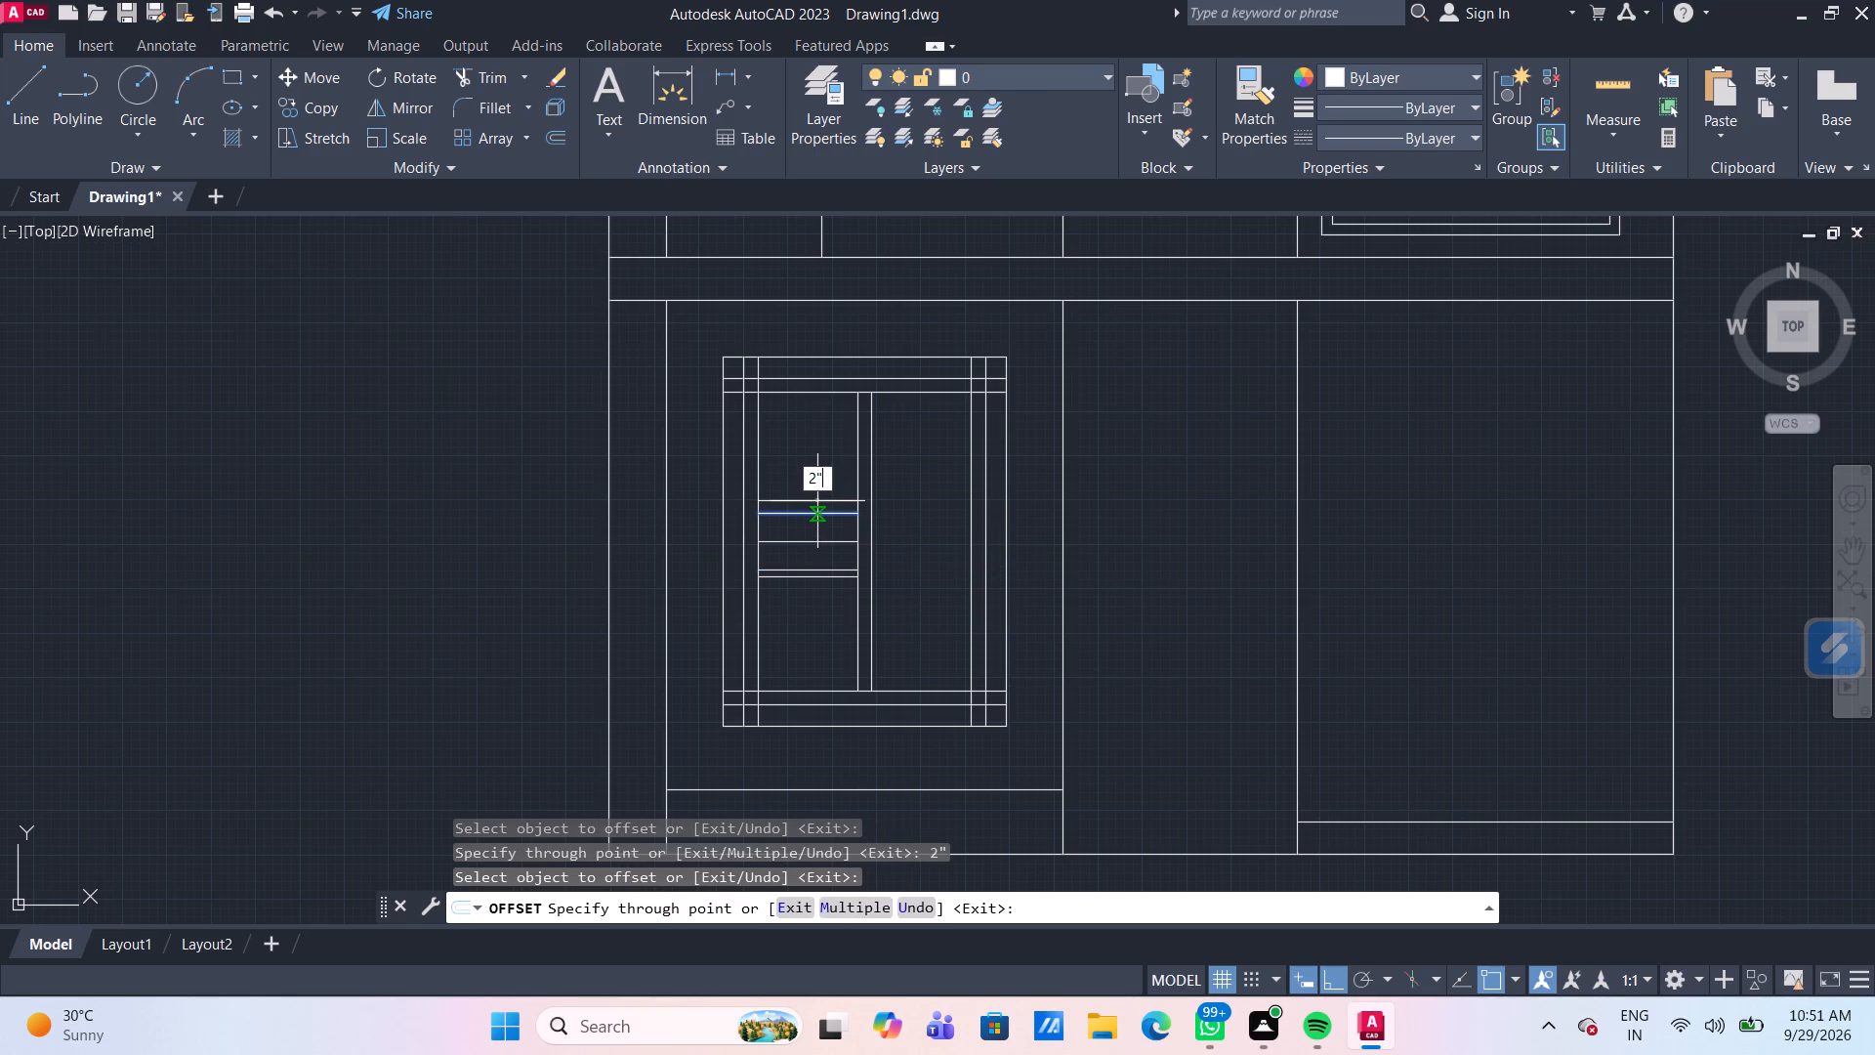
pyautogui.press('Return')
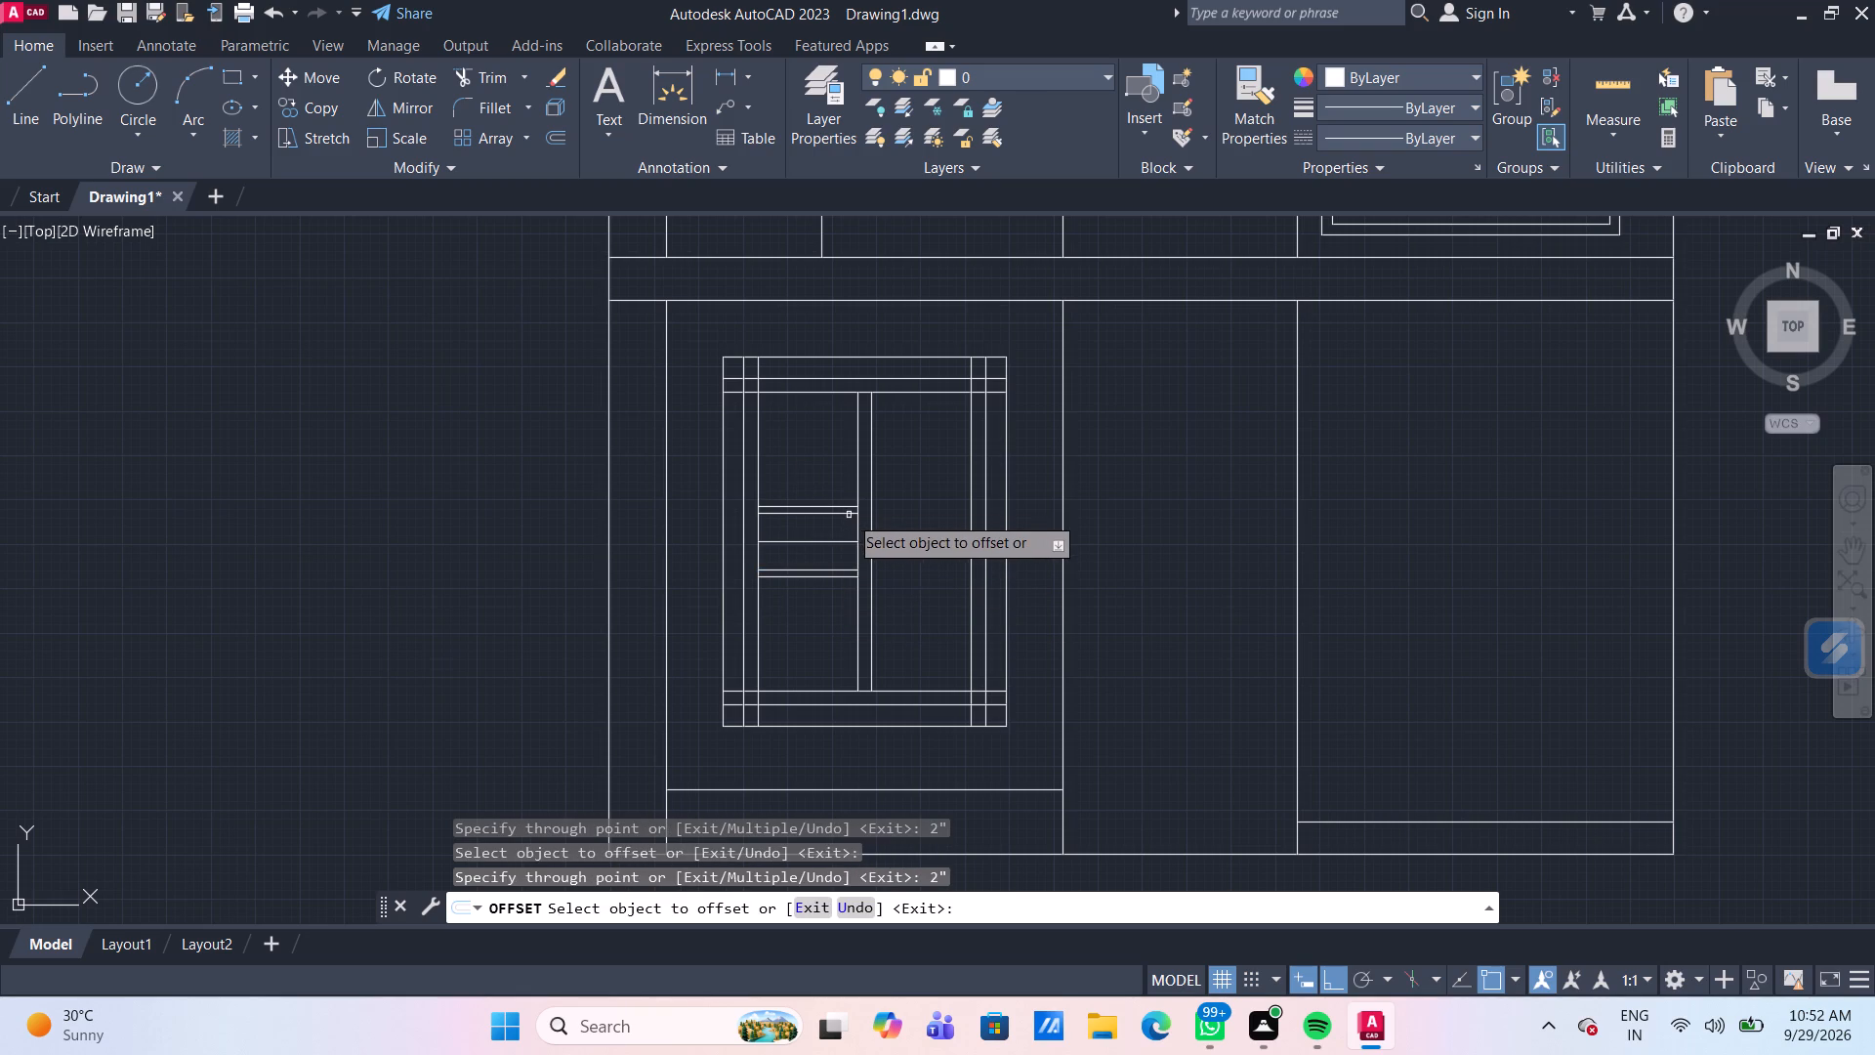
pyautogui.press('Escape')
# Delete the original middle horizontal line between the two offset pairs.
pyautogui.click(825, 539)
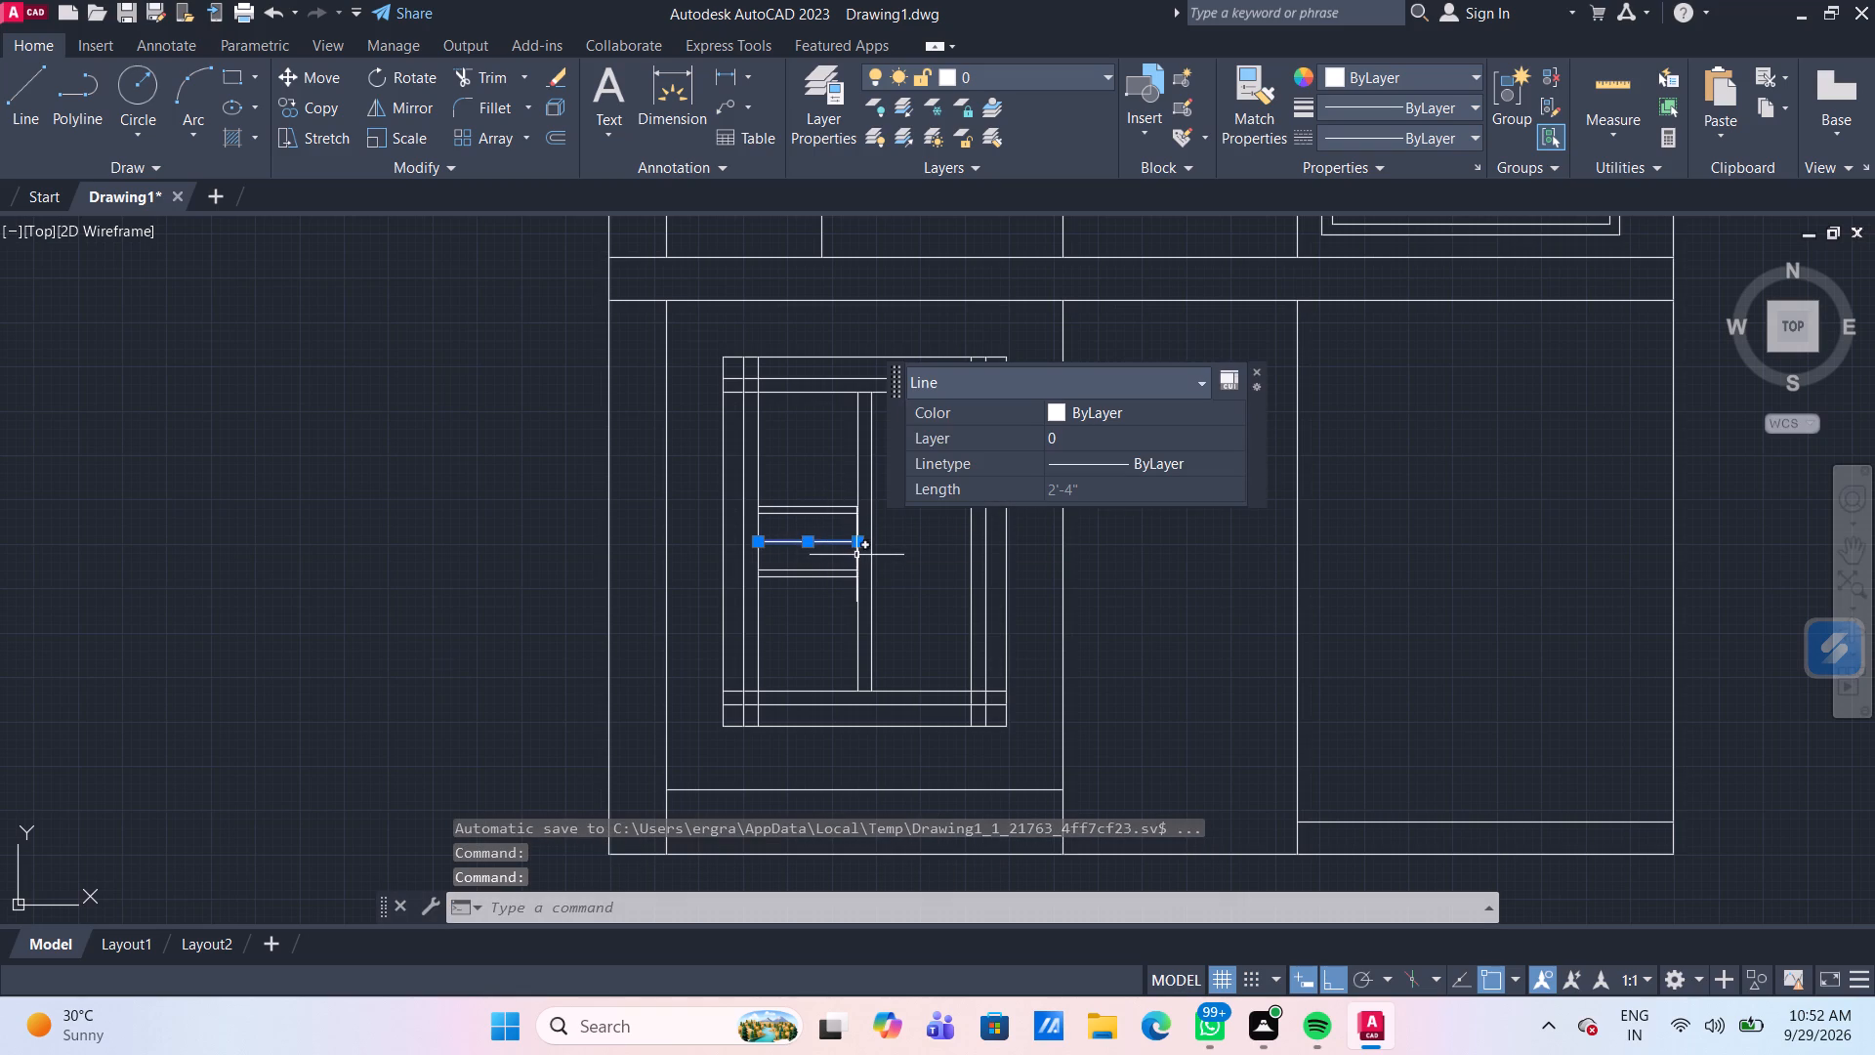
pyautogui.press('Delete')
# Measure the space between the upper and lower horizontal line pairs in the left half.
pyautogui.scroll(-3, 900, 569)
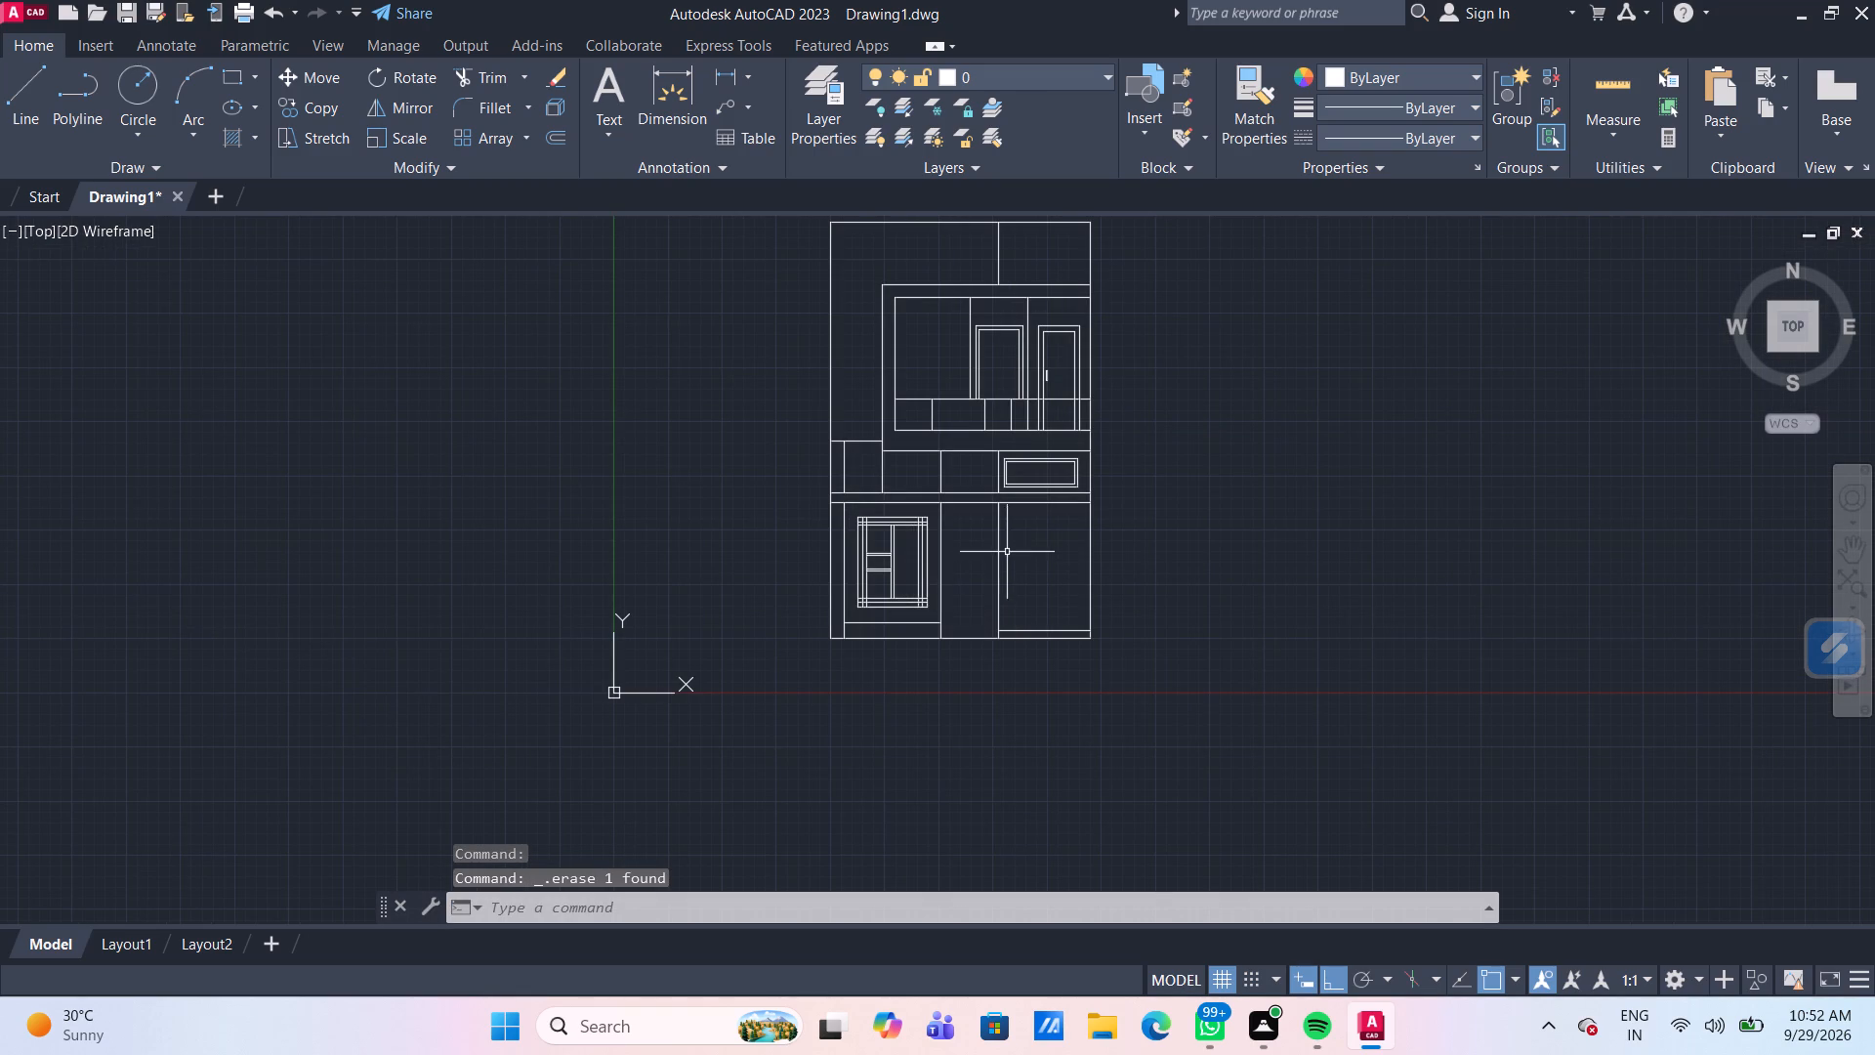
pyautogui.scroll(3, 916, 509)
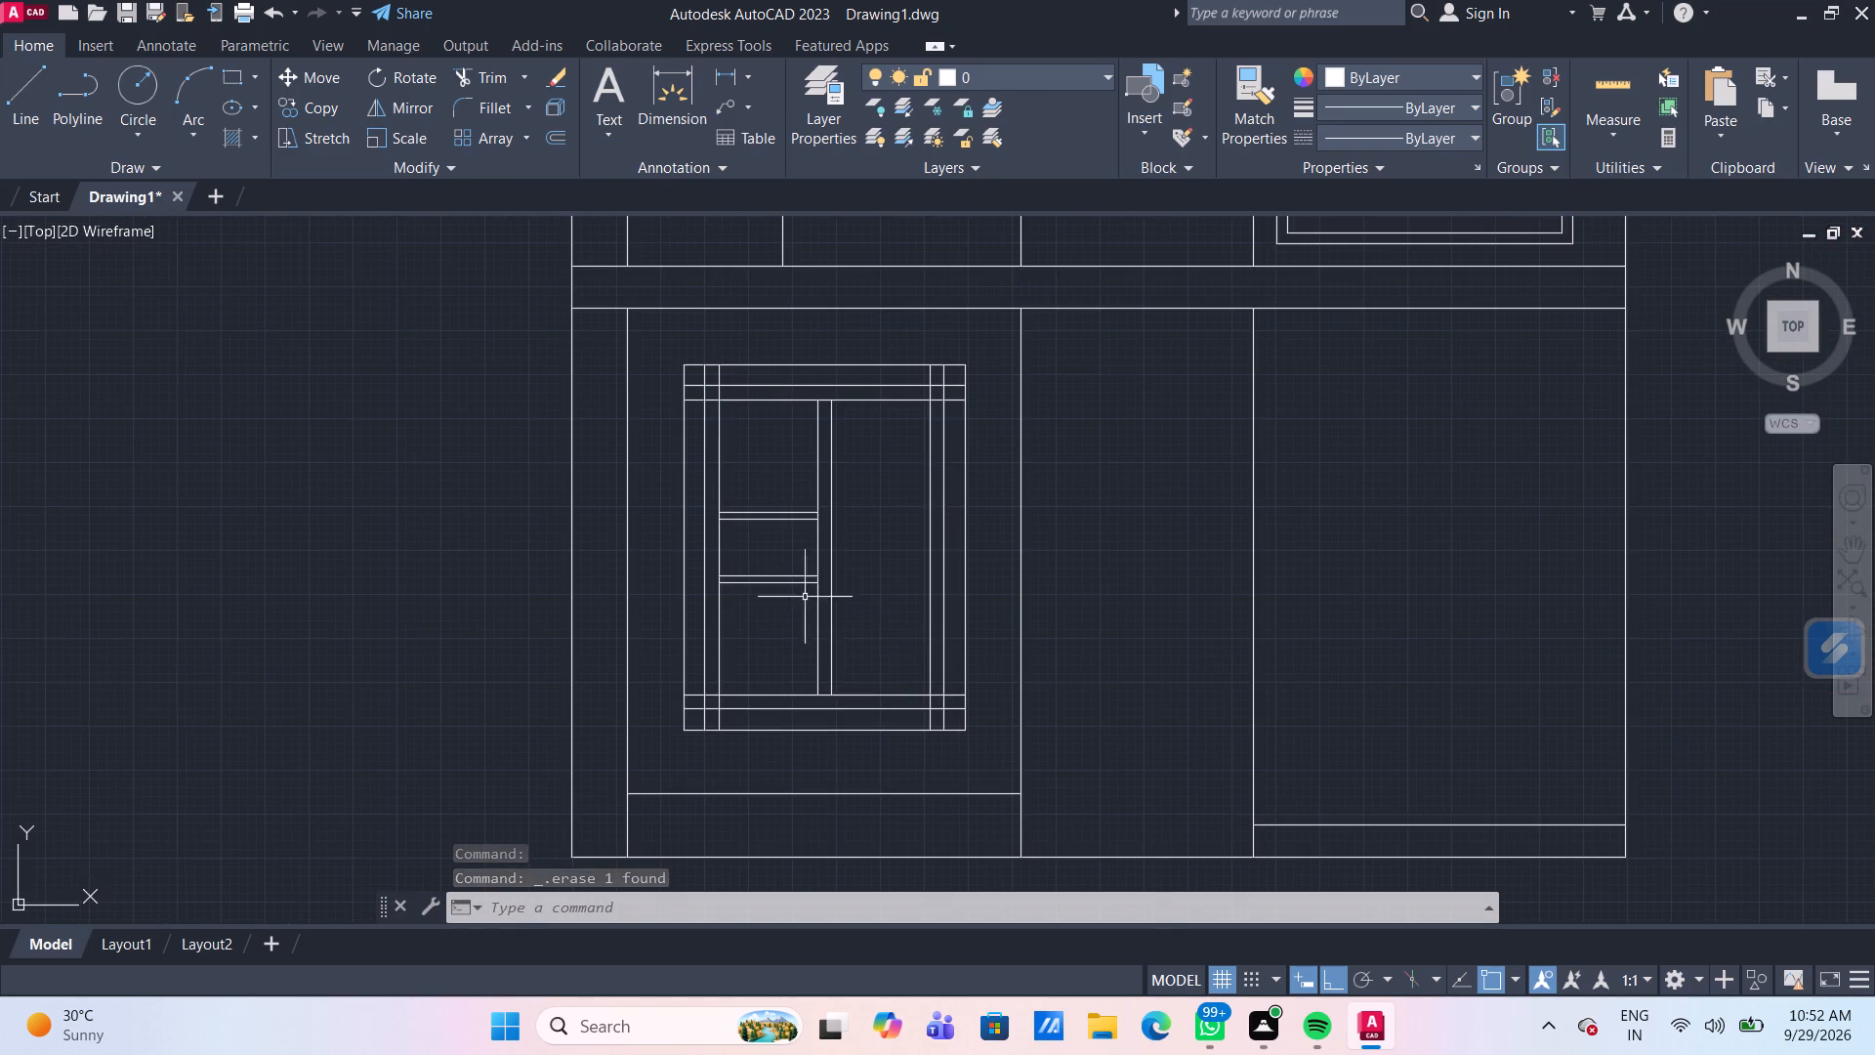
pyautogui.scroll(2, 788, 548)
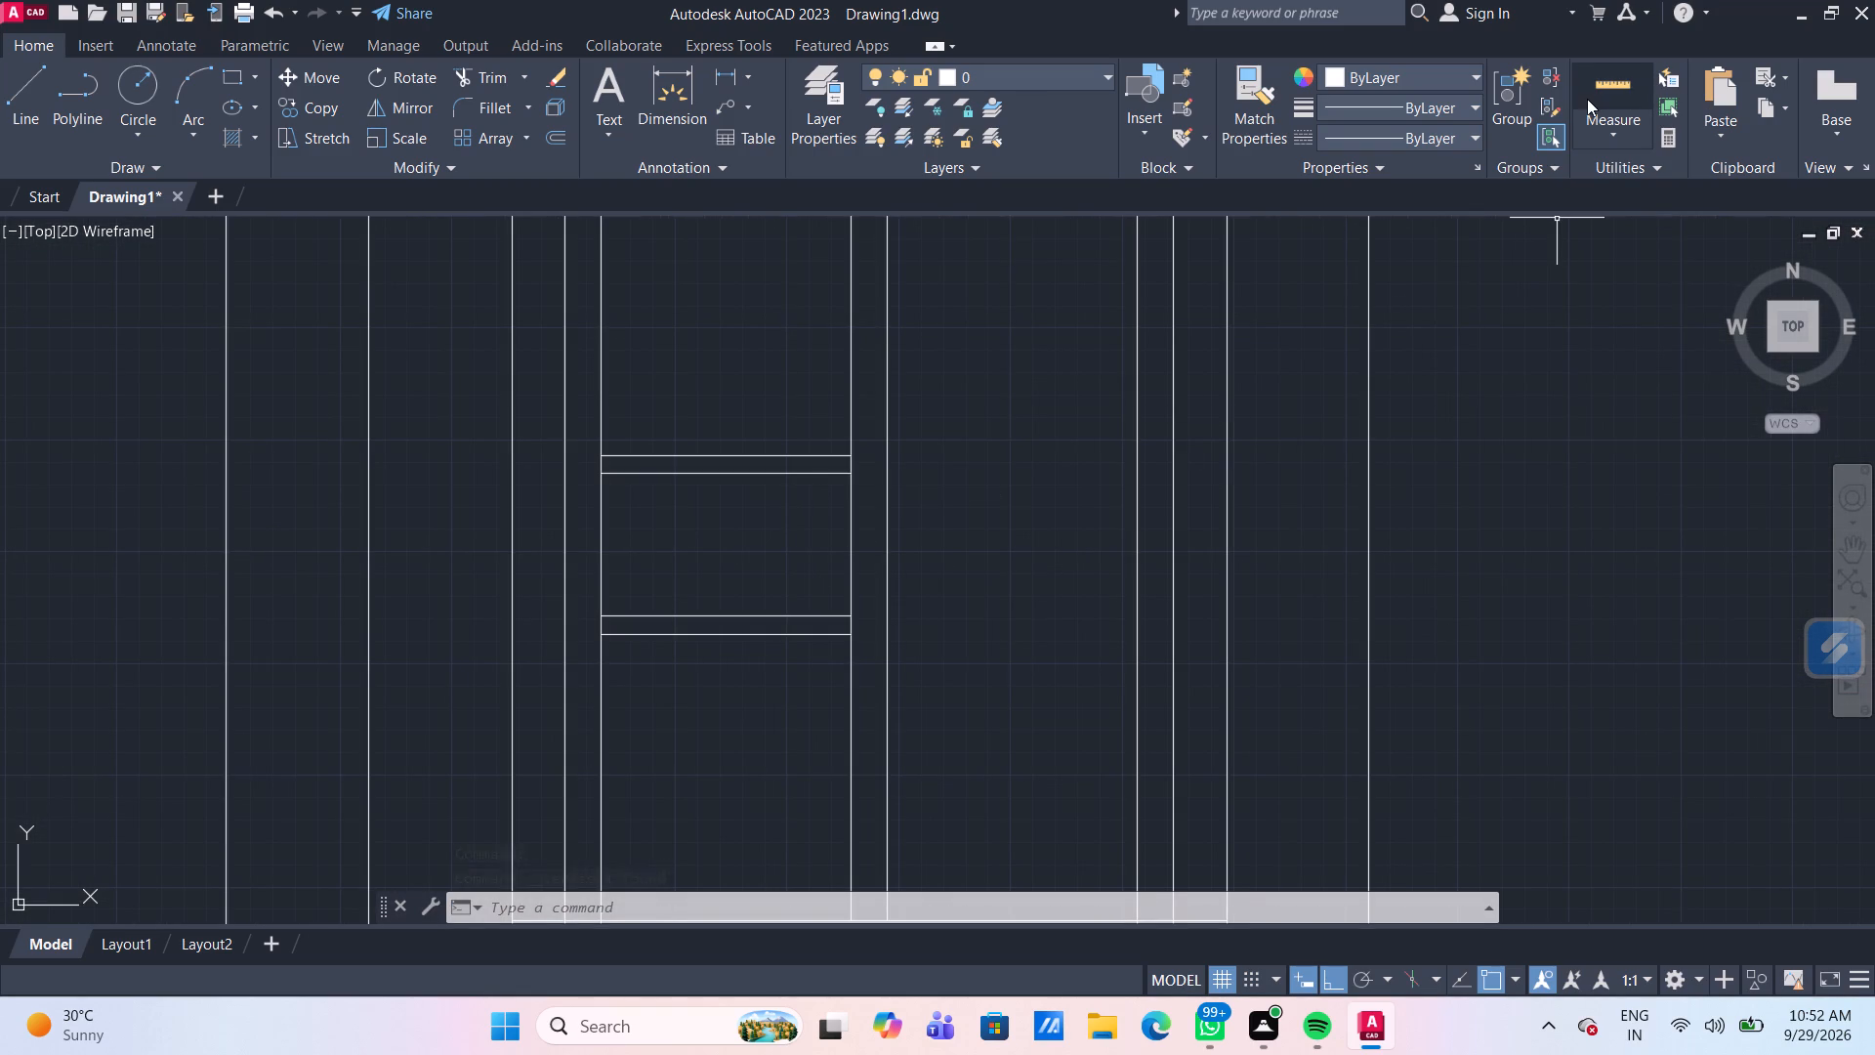
pyautogui.click(1604, 90)
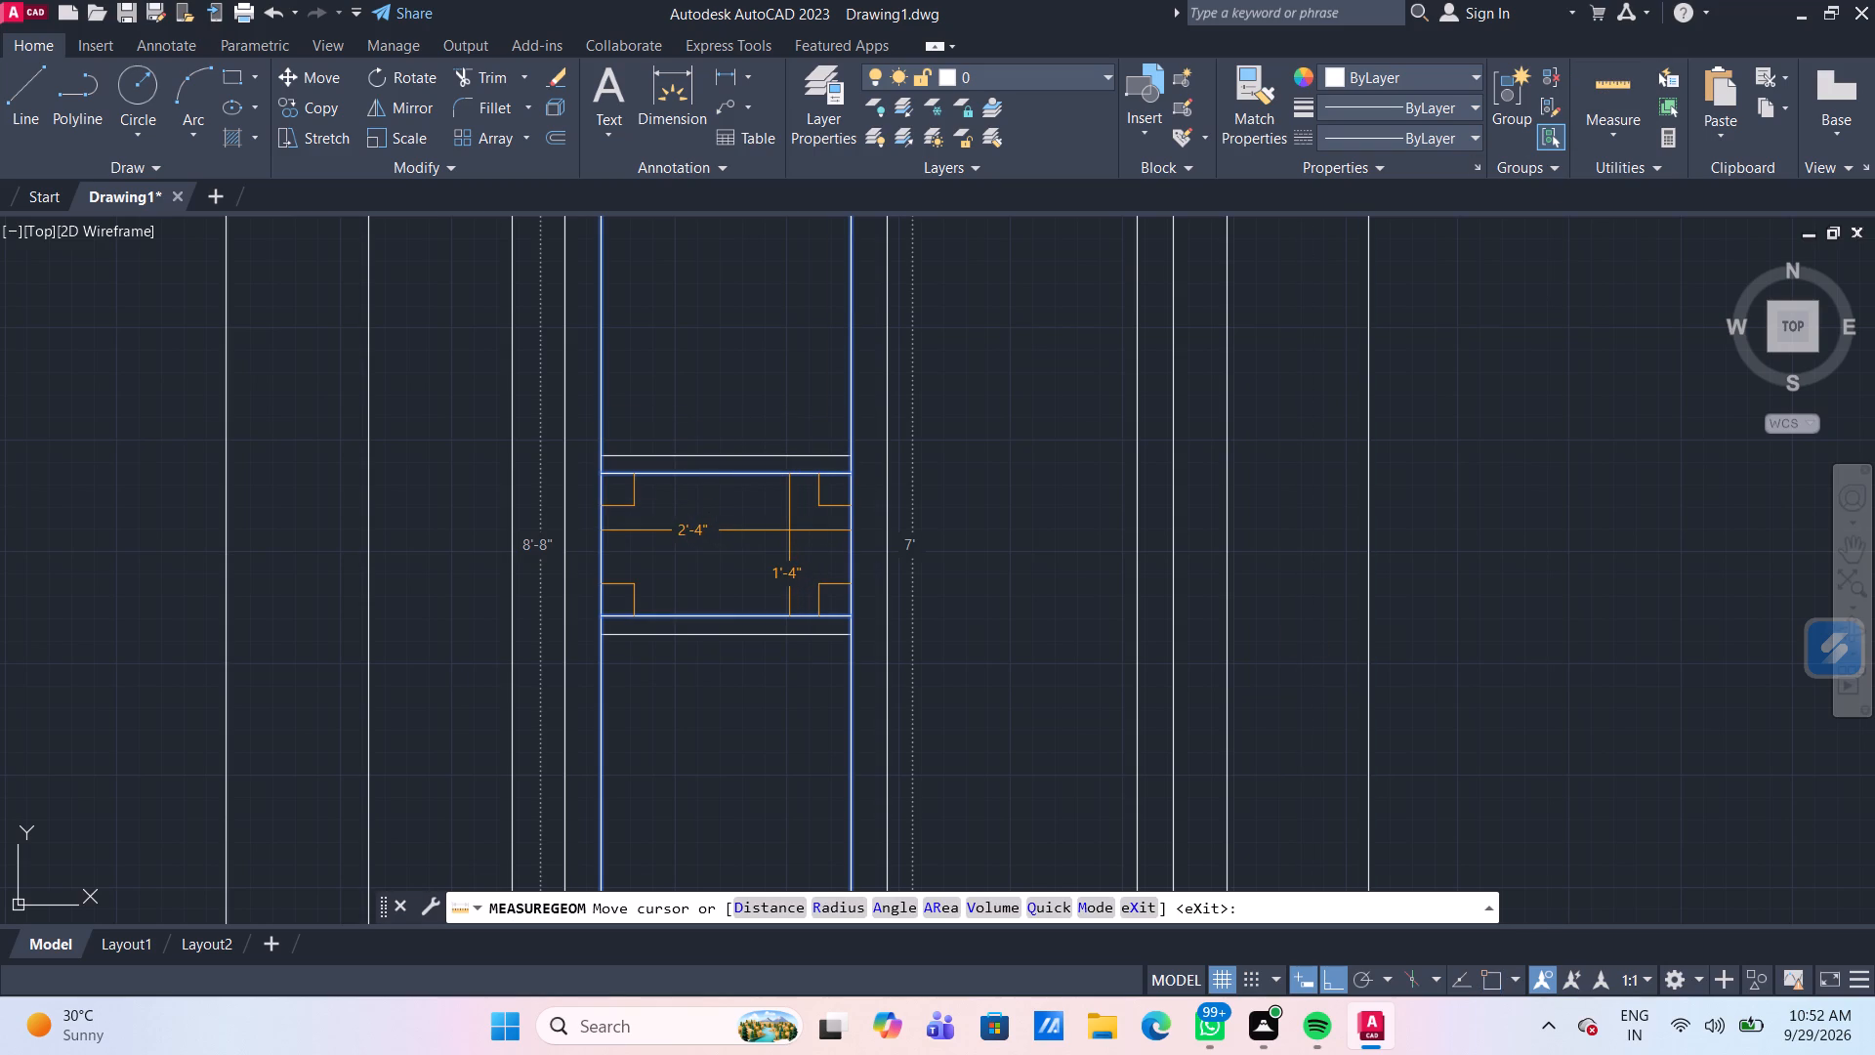
pyautogui.press('Escape')
# Move the upper pair of horizontal lines in the left half 2" downward.
pyautogui.click(793, 483)
pyautogui.click(758, 414)
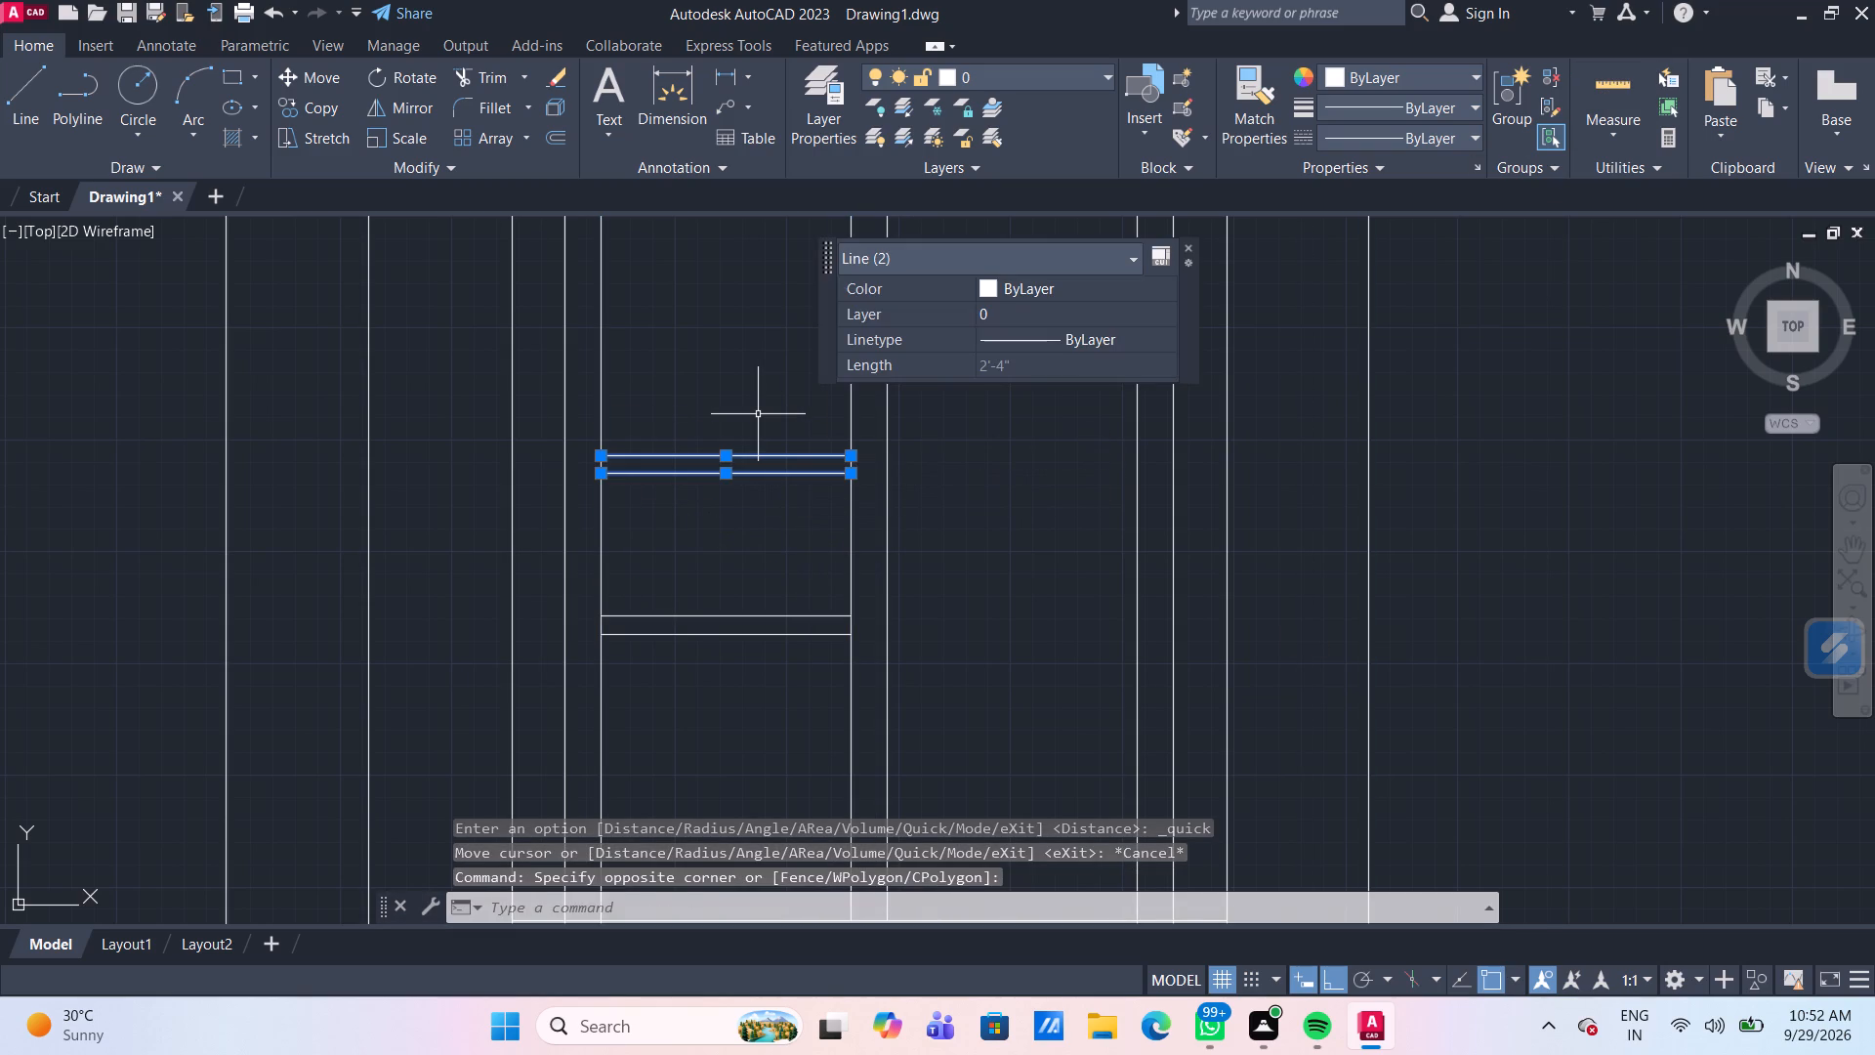
pyautogui.press('m')
pyautogui.press('Return')
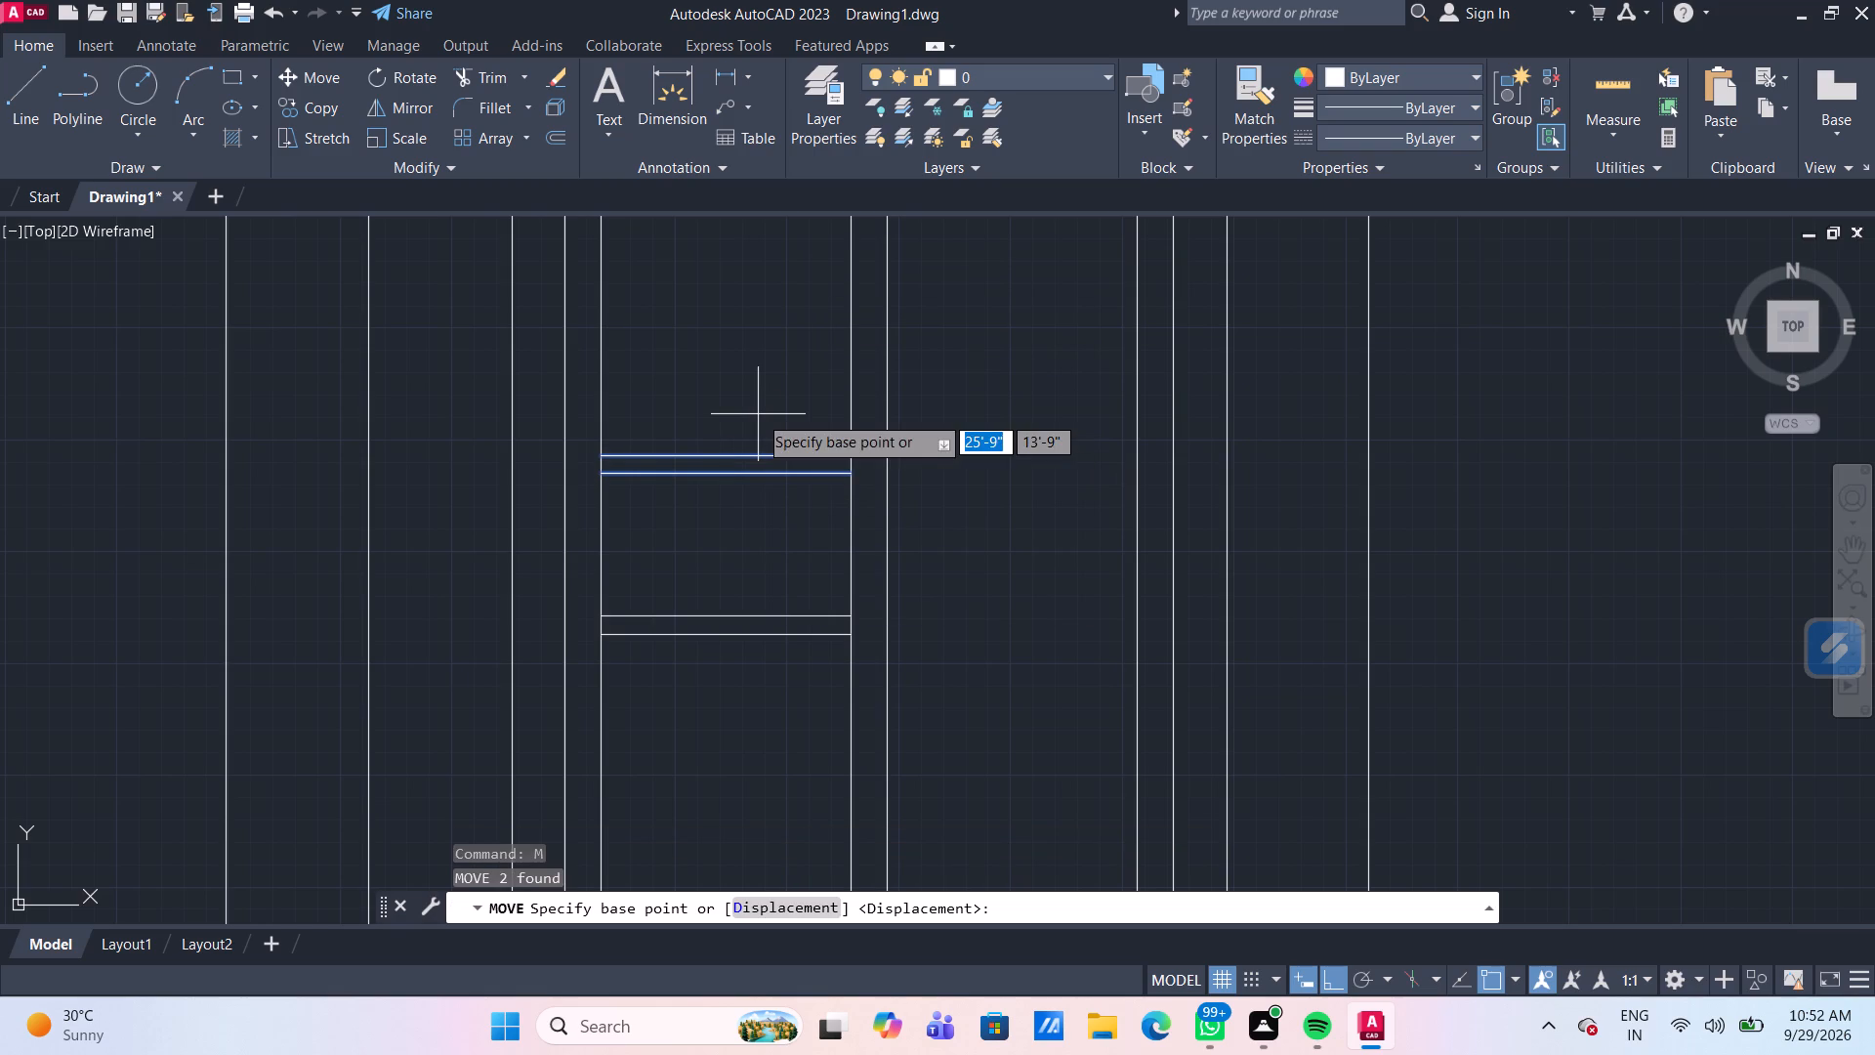
pyautogui.click(847, 472)
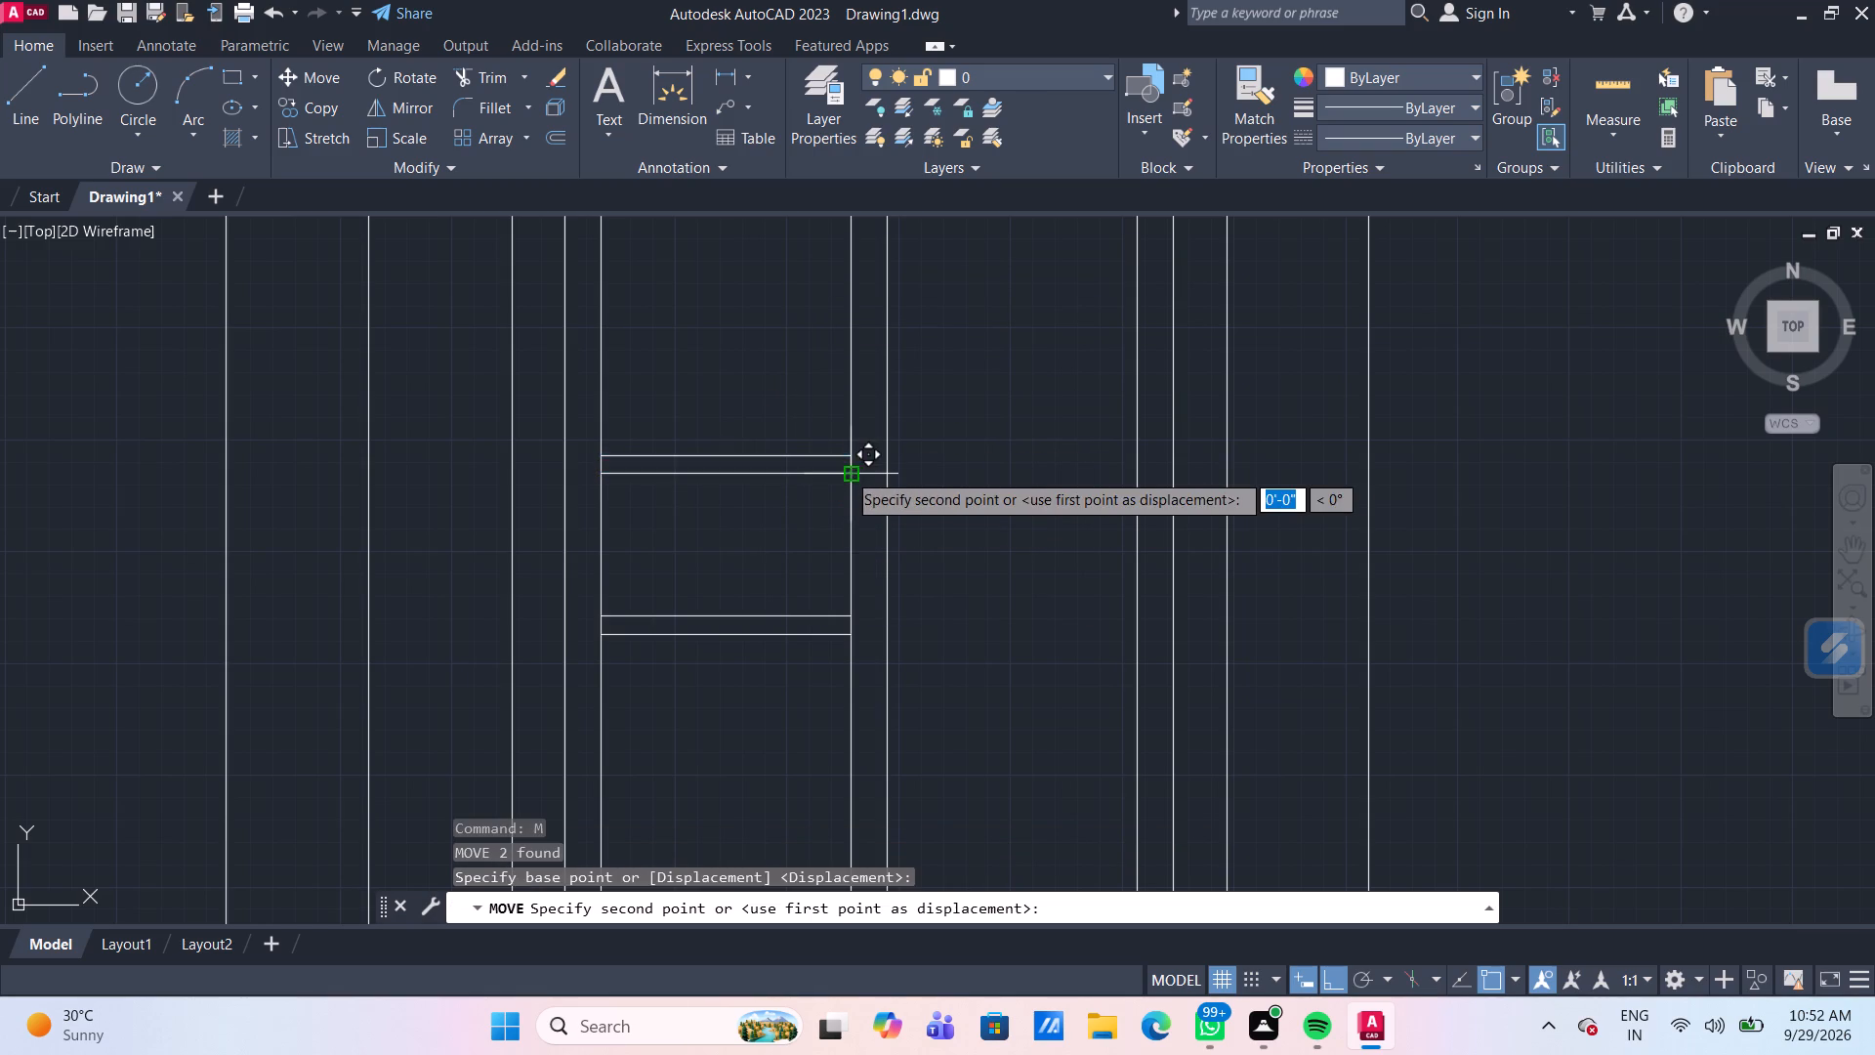
pyautogui.write('2"')
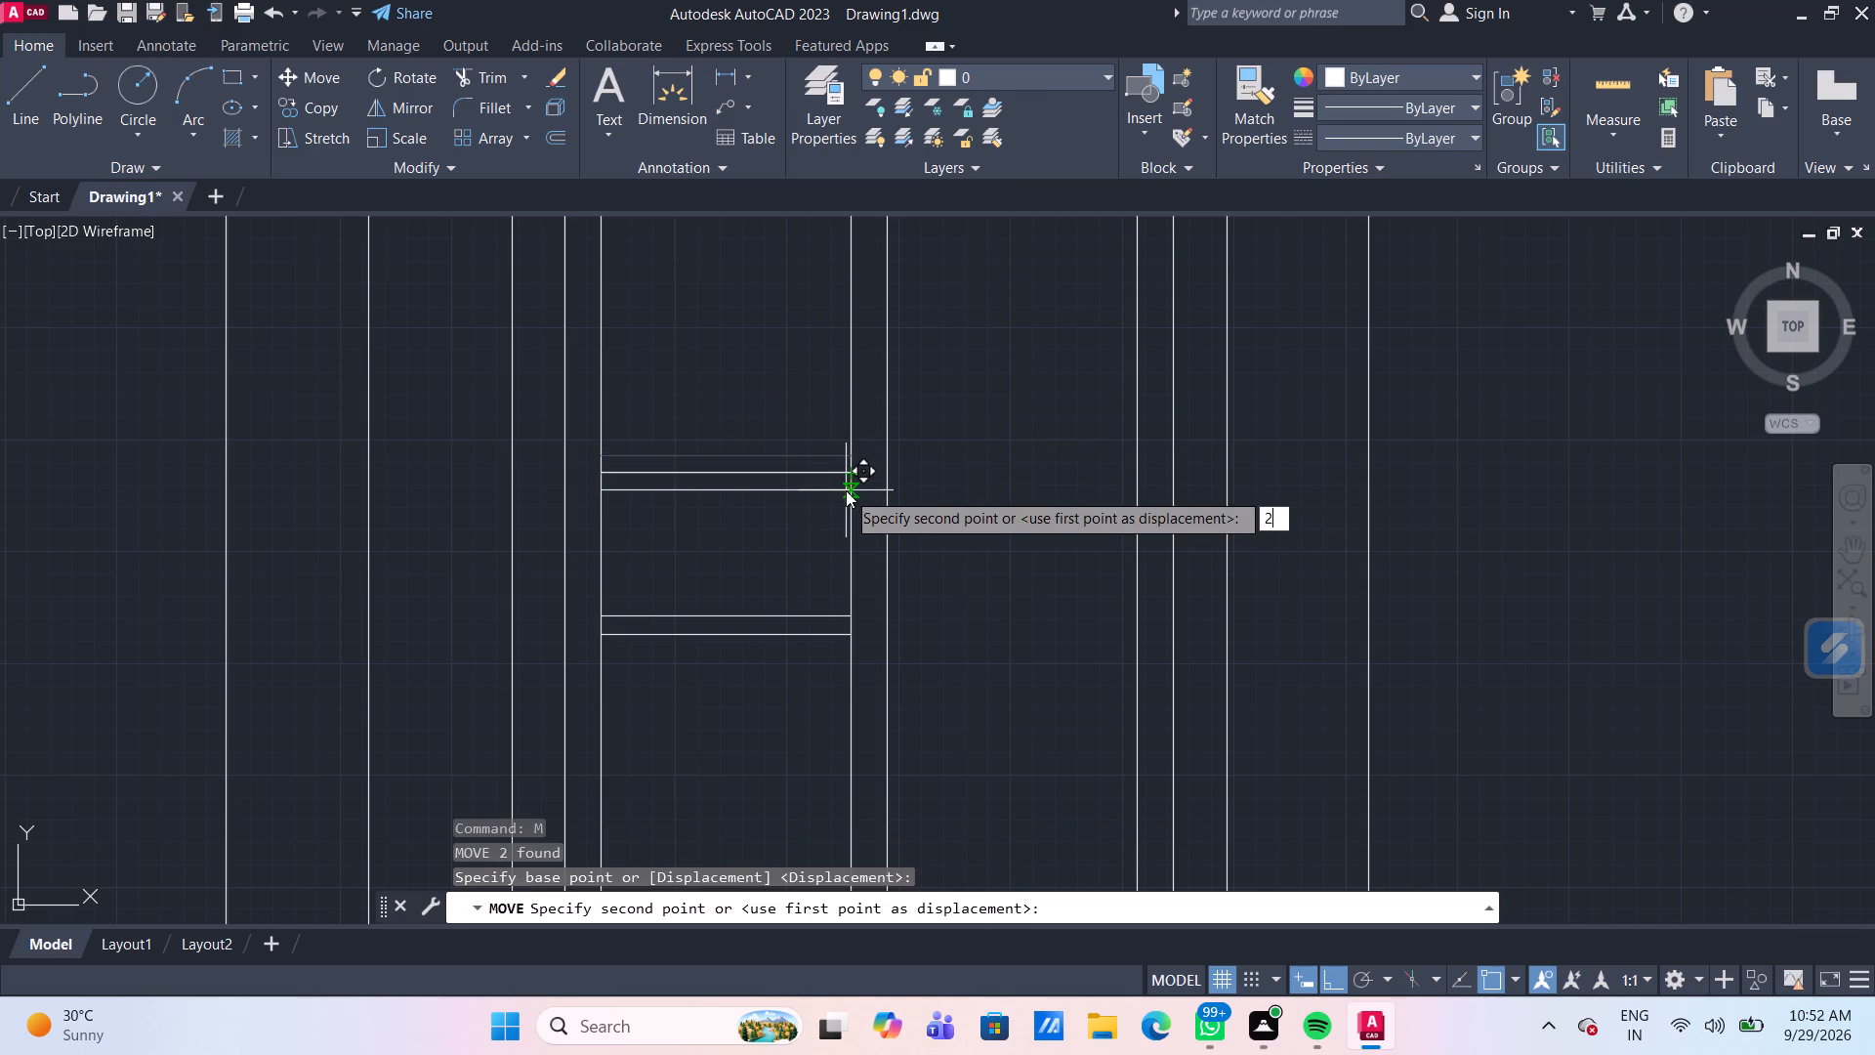
pyautogui.press('Return')
# Move the lower pair of horizontal lines in the left half 2" upward.
pyautogui.click(827, 683)
pyautogui.click(776, 594)
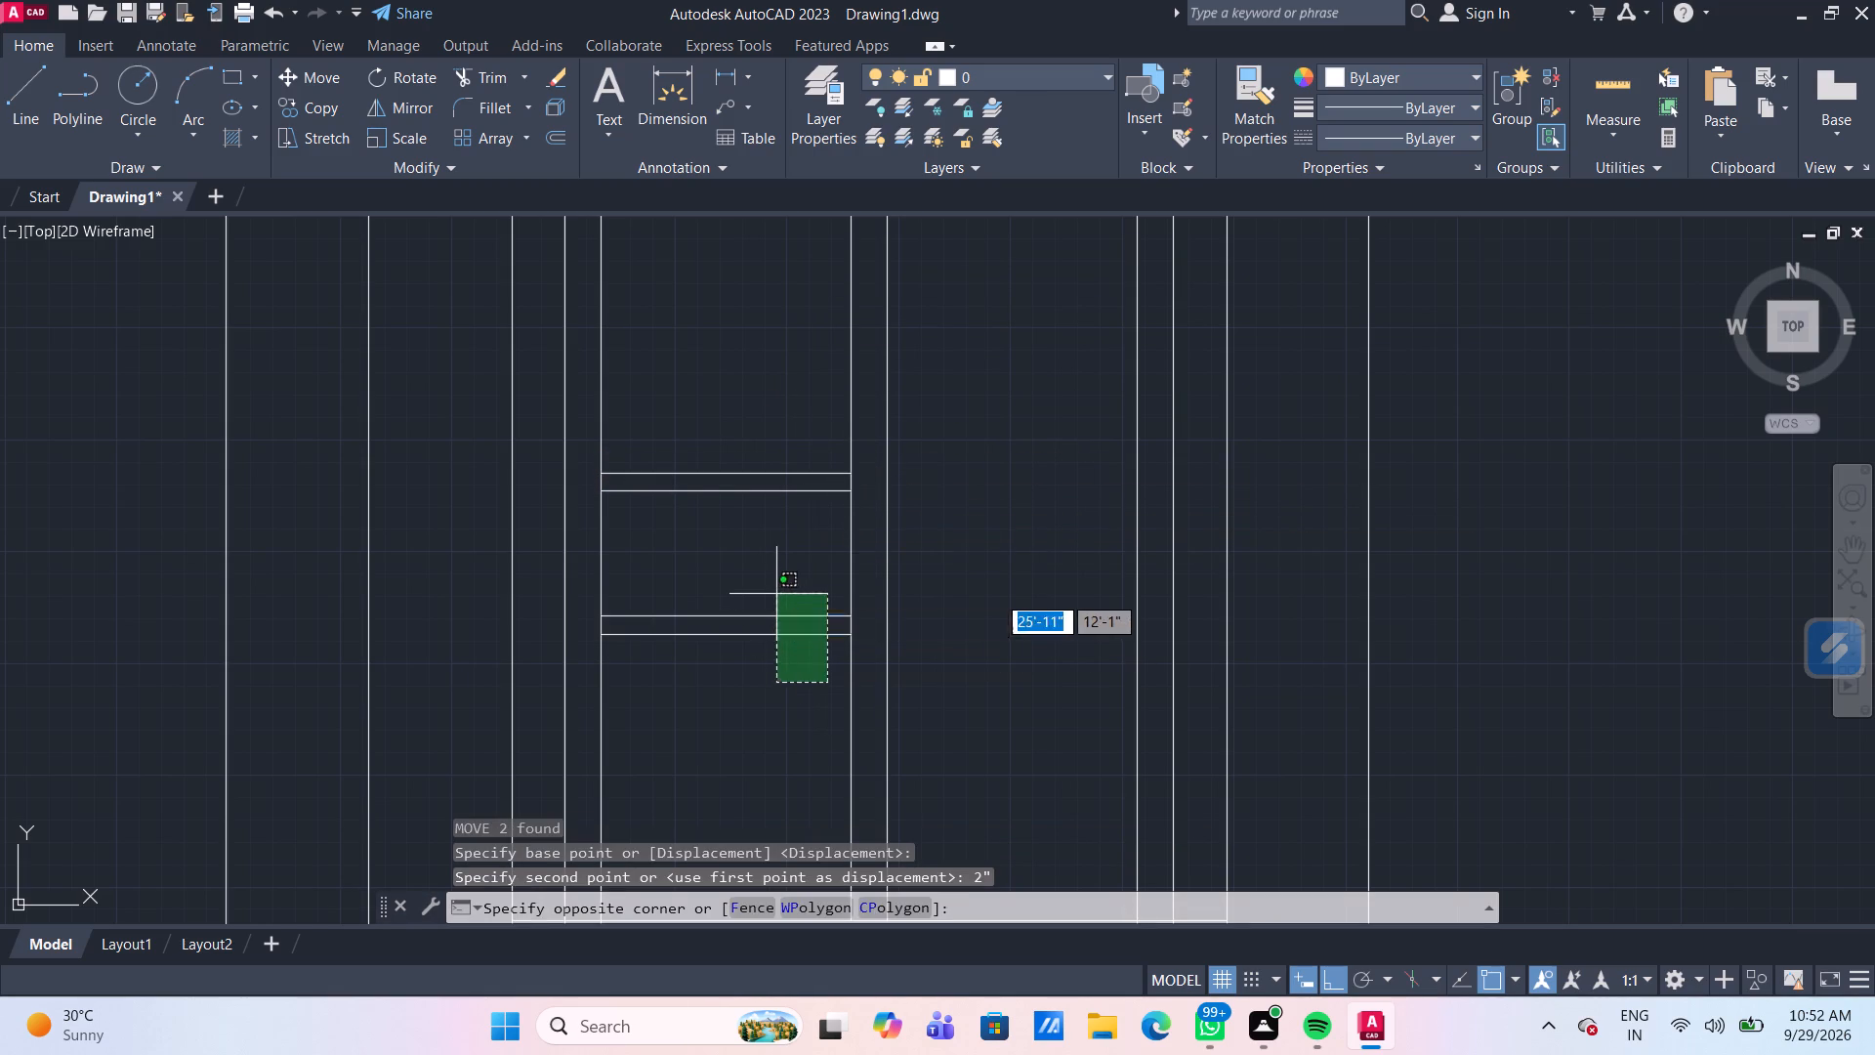
pyautogui.press('m')
pyautogui.press('Return')
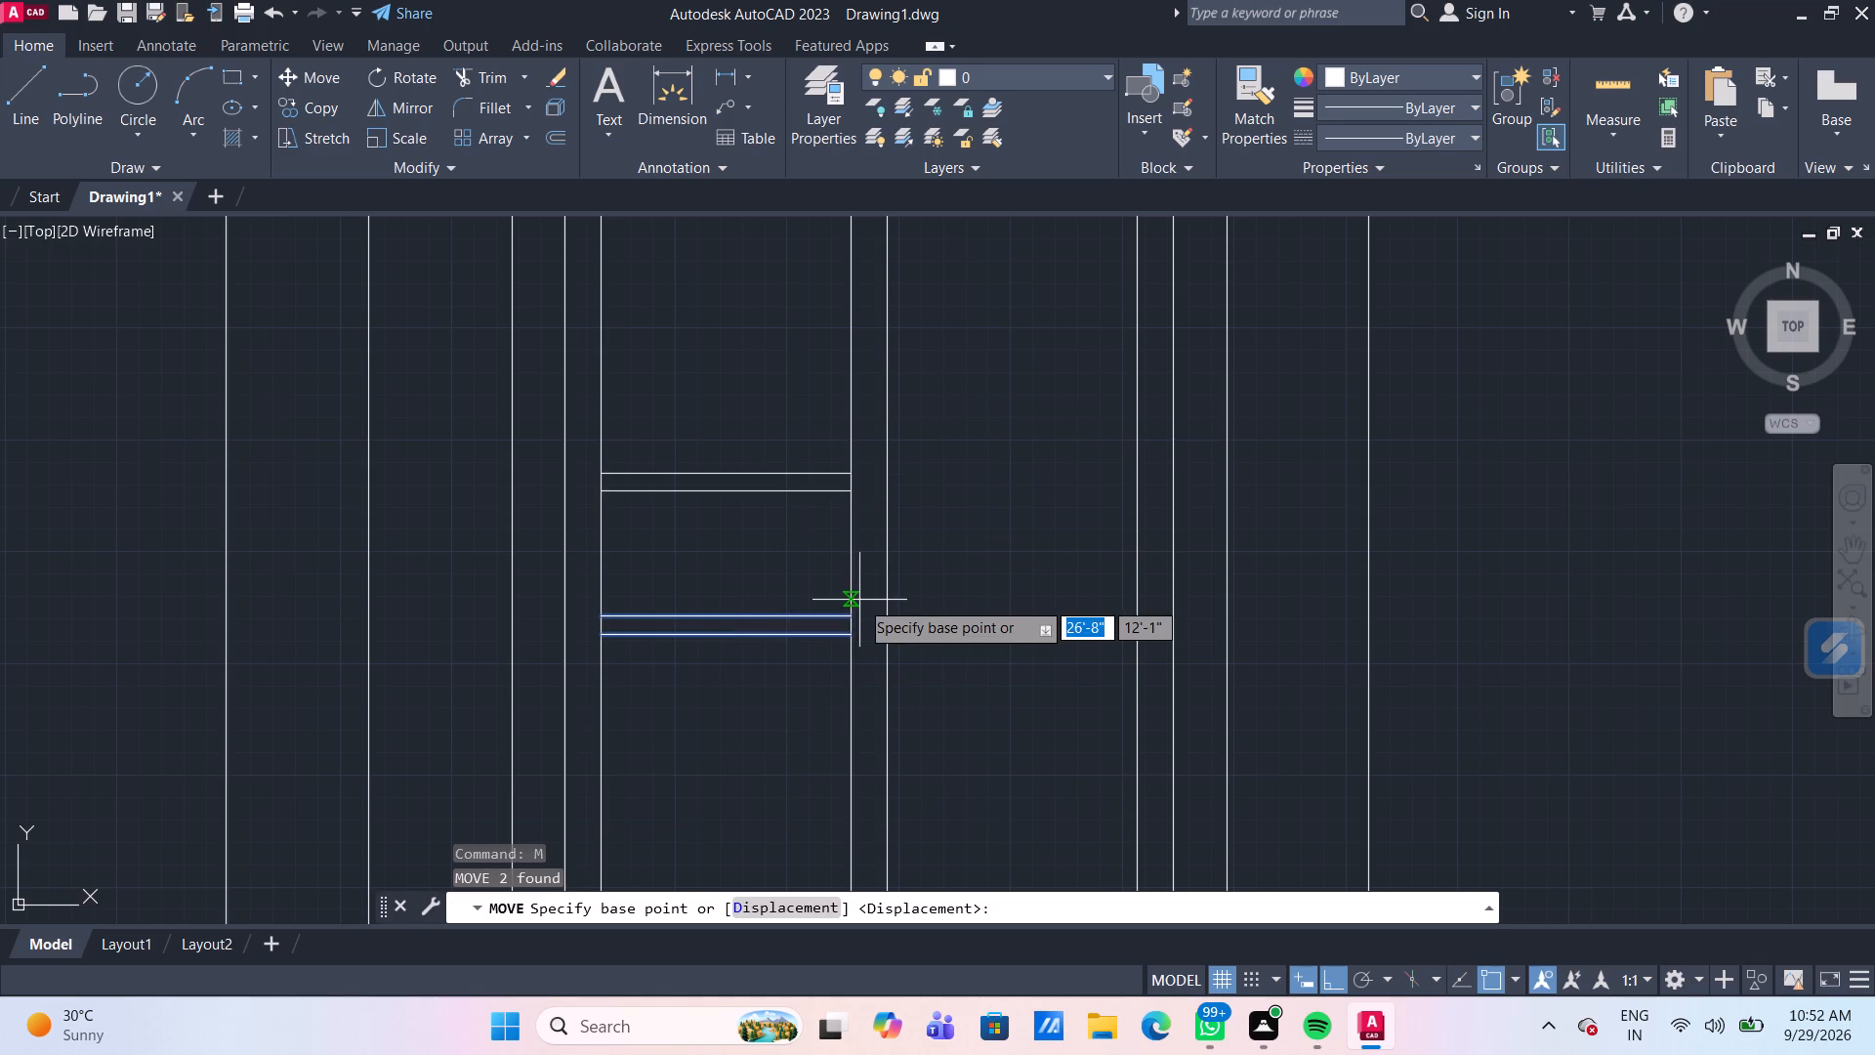
pyautogui.click(855, 619)
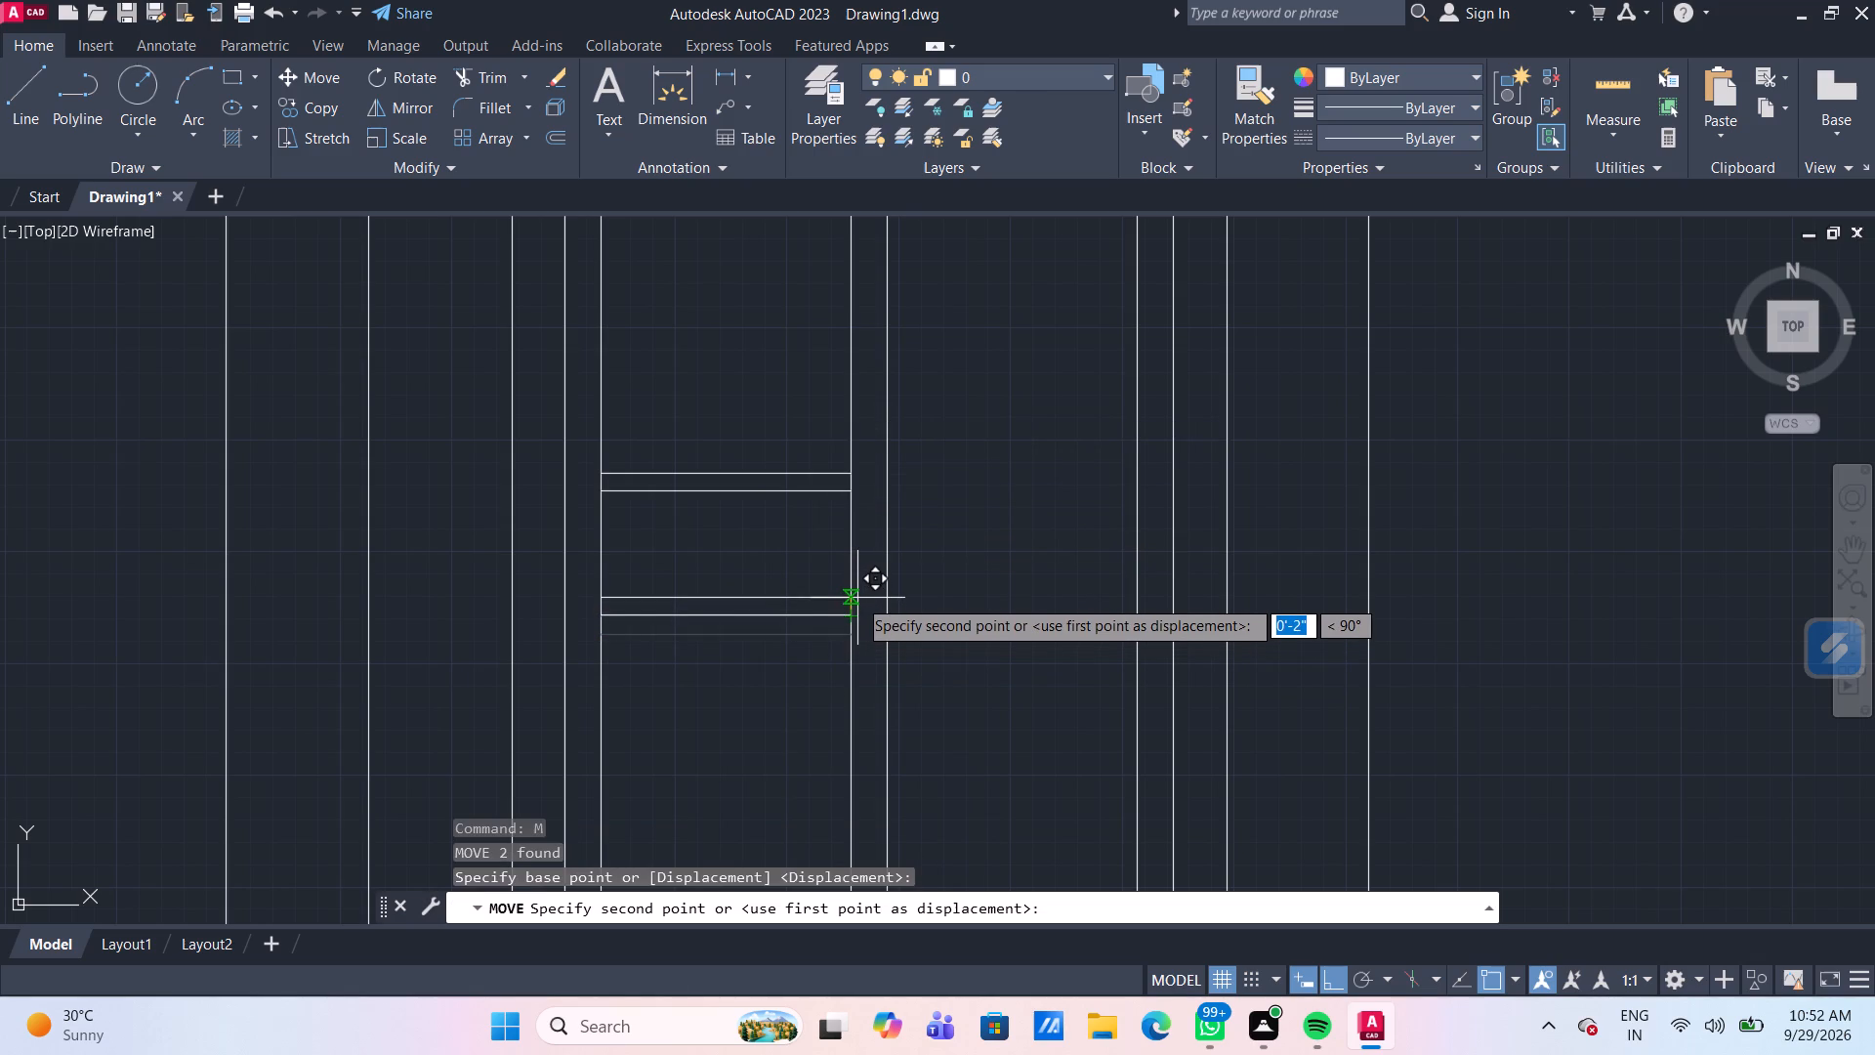
pyautogui.write('2"')
pyautogui.press('Return')
# Copy both horizontal line pairs from the left half into the right half, starting at the right central divider line.
pyautogui.scroll(-3, 857, 598)
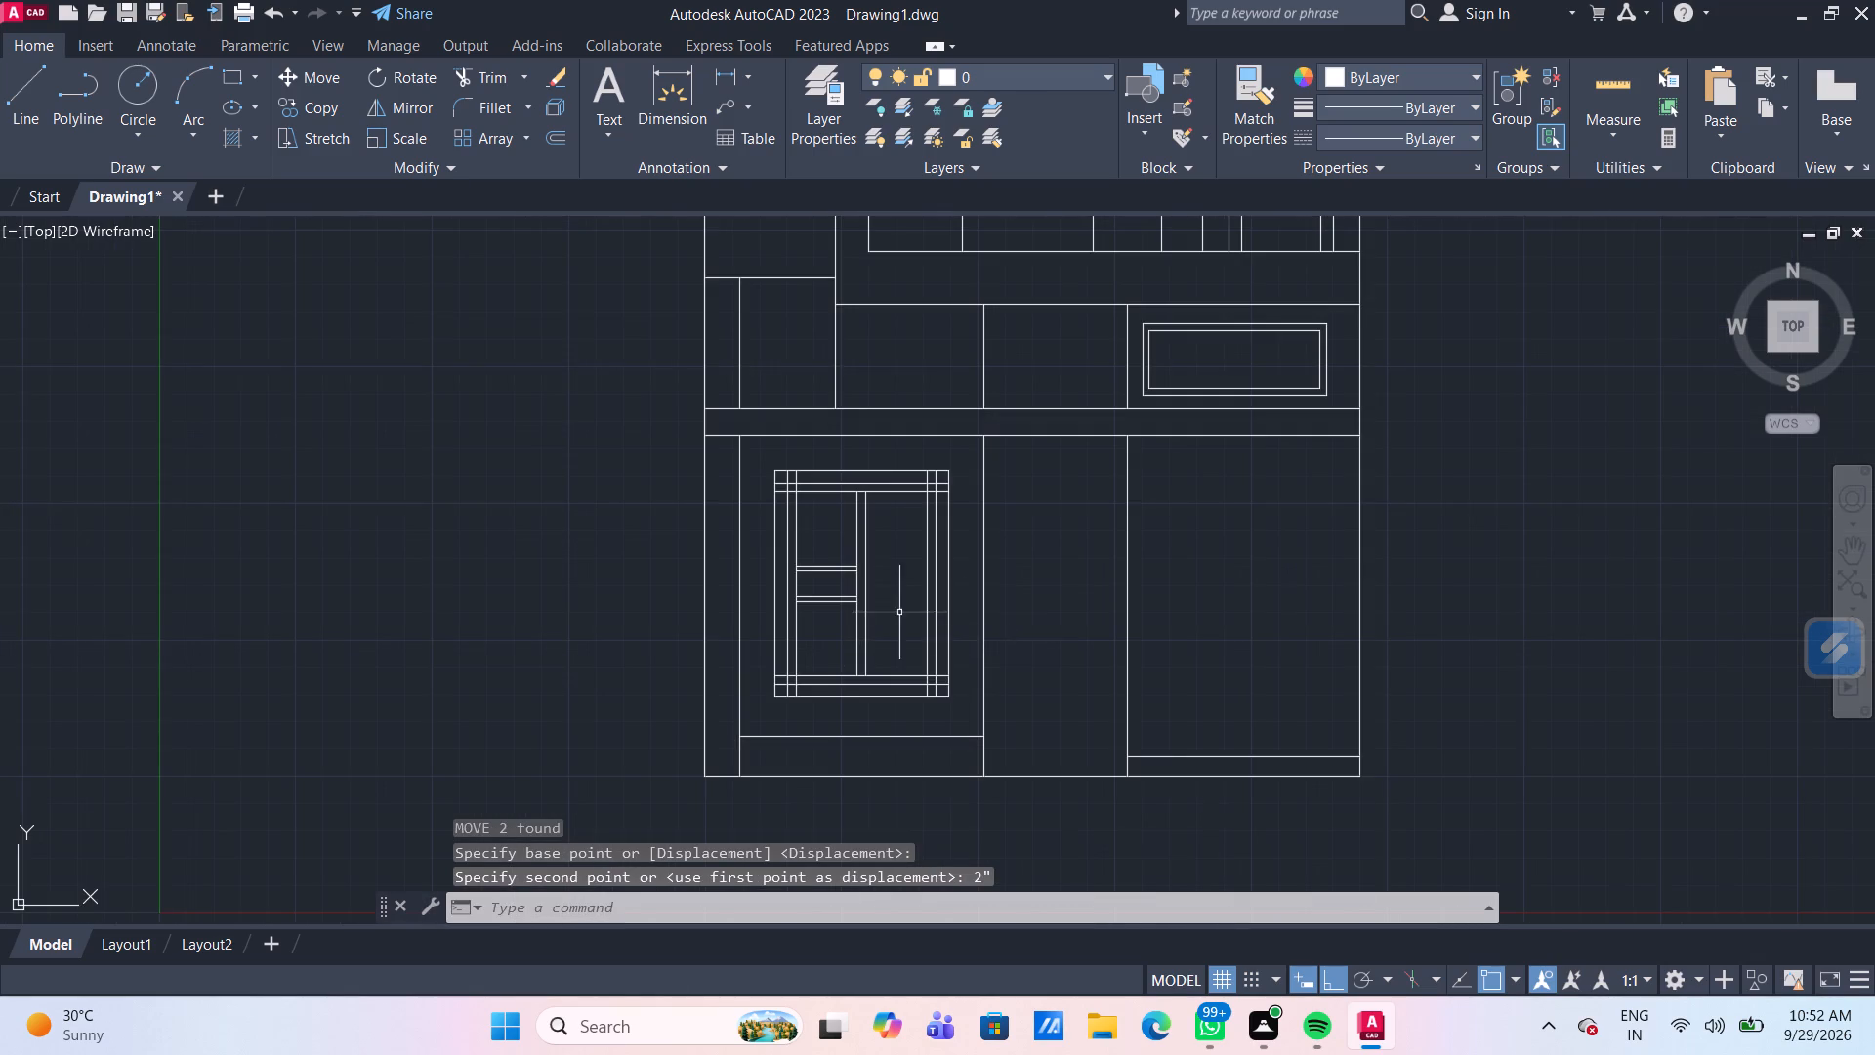
pyautogui.scroll(2, 869, 595)
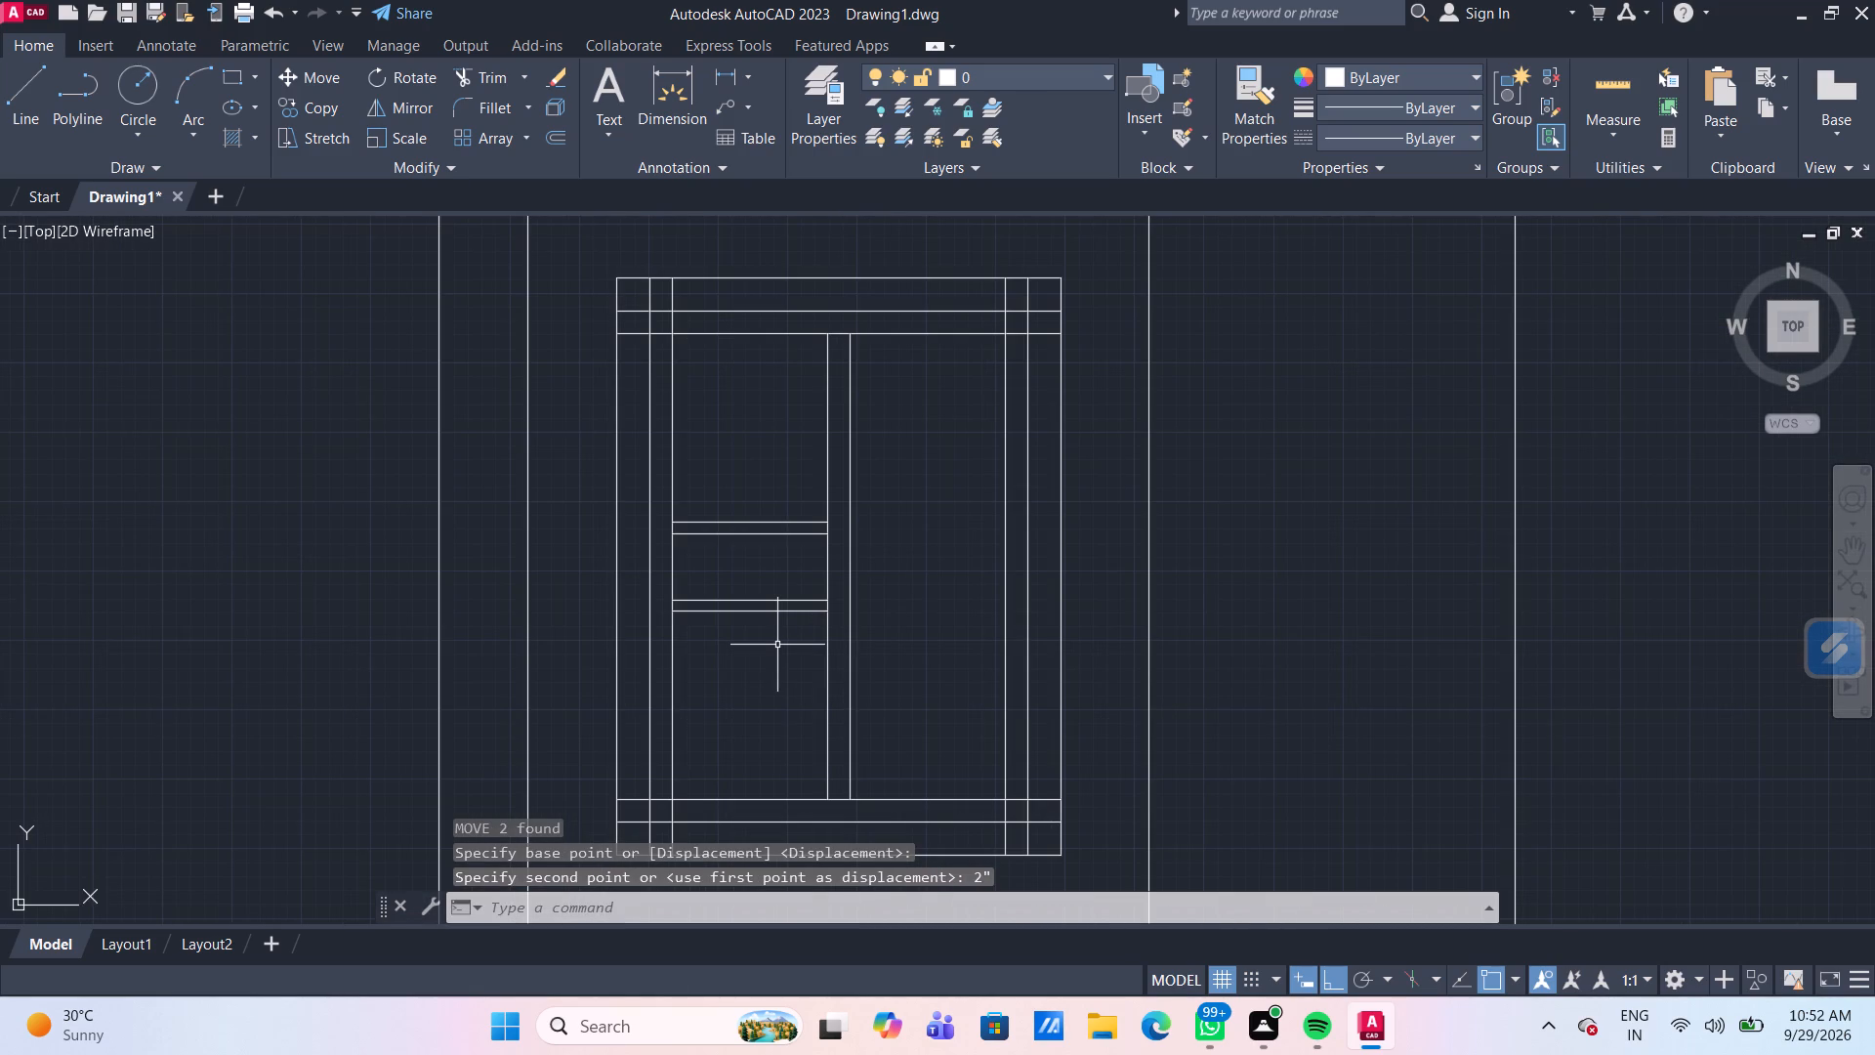
pyautogui.click(777, 645)
pyautogui.click(742, 425)
pyautogui.write('CO')
pyautogui.press('Return')
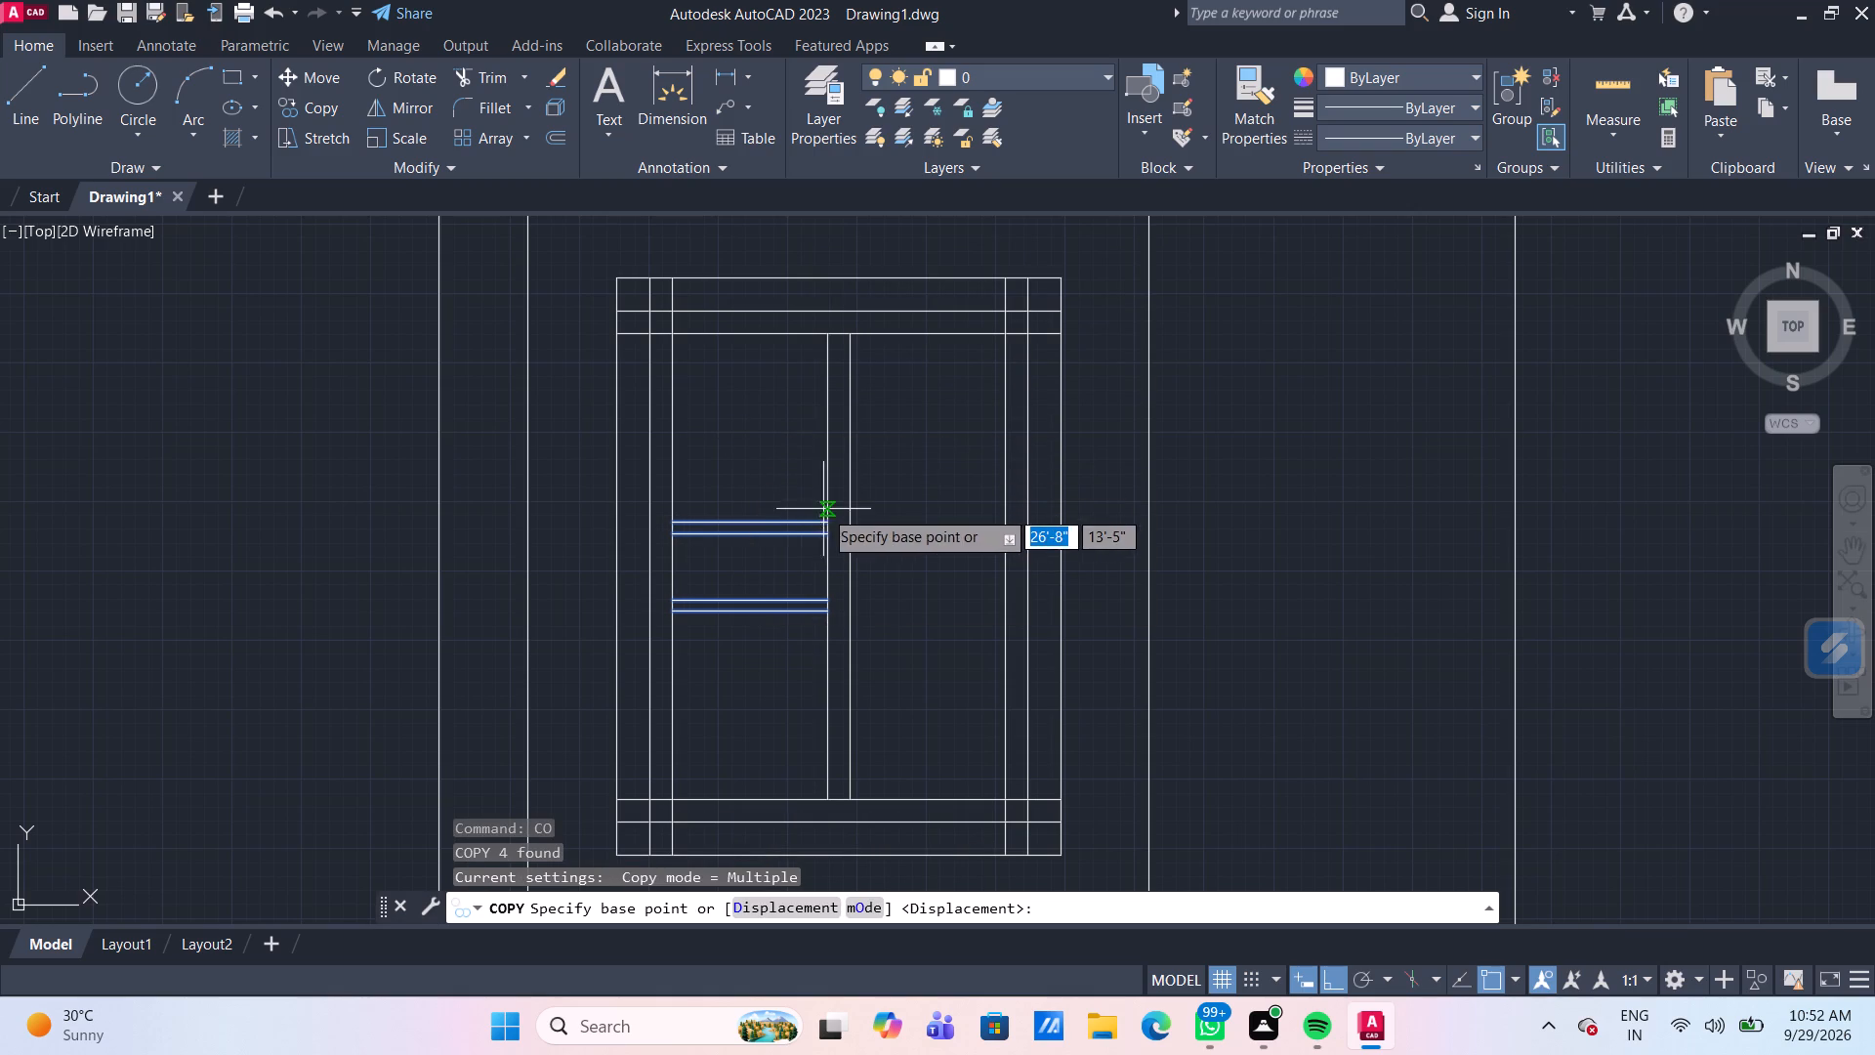
pyautogui.click(672, 522)
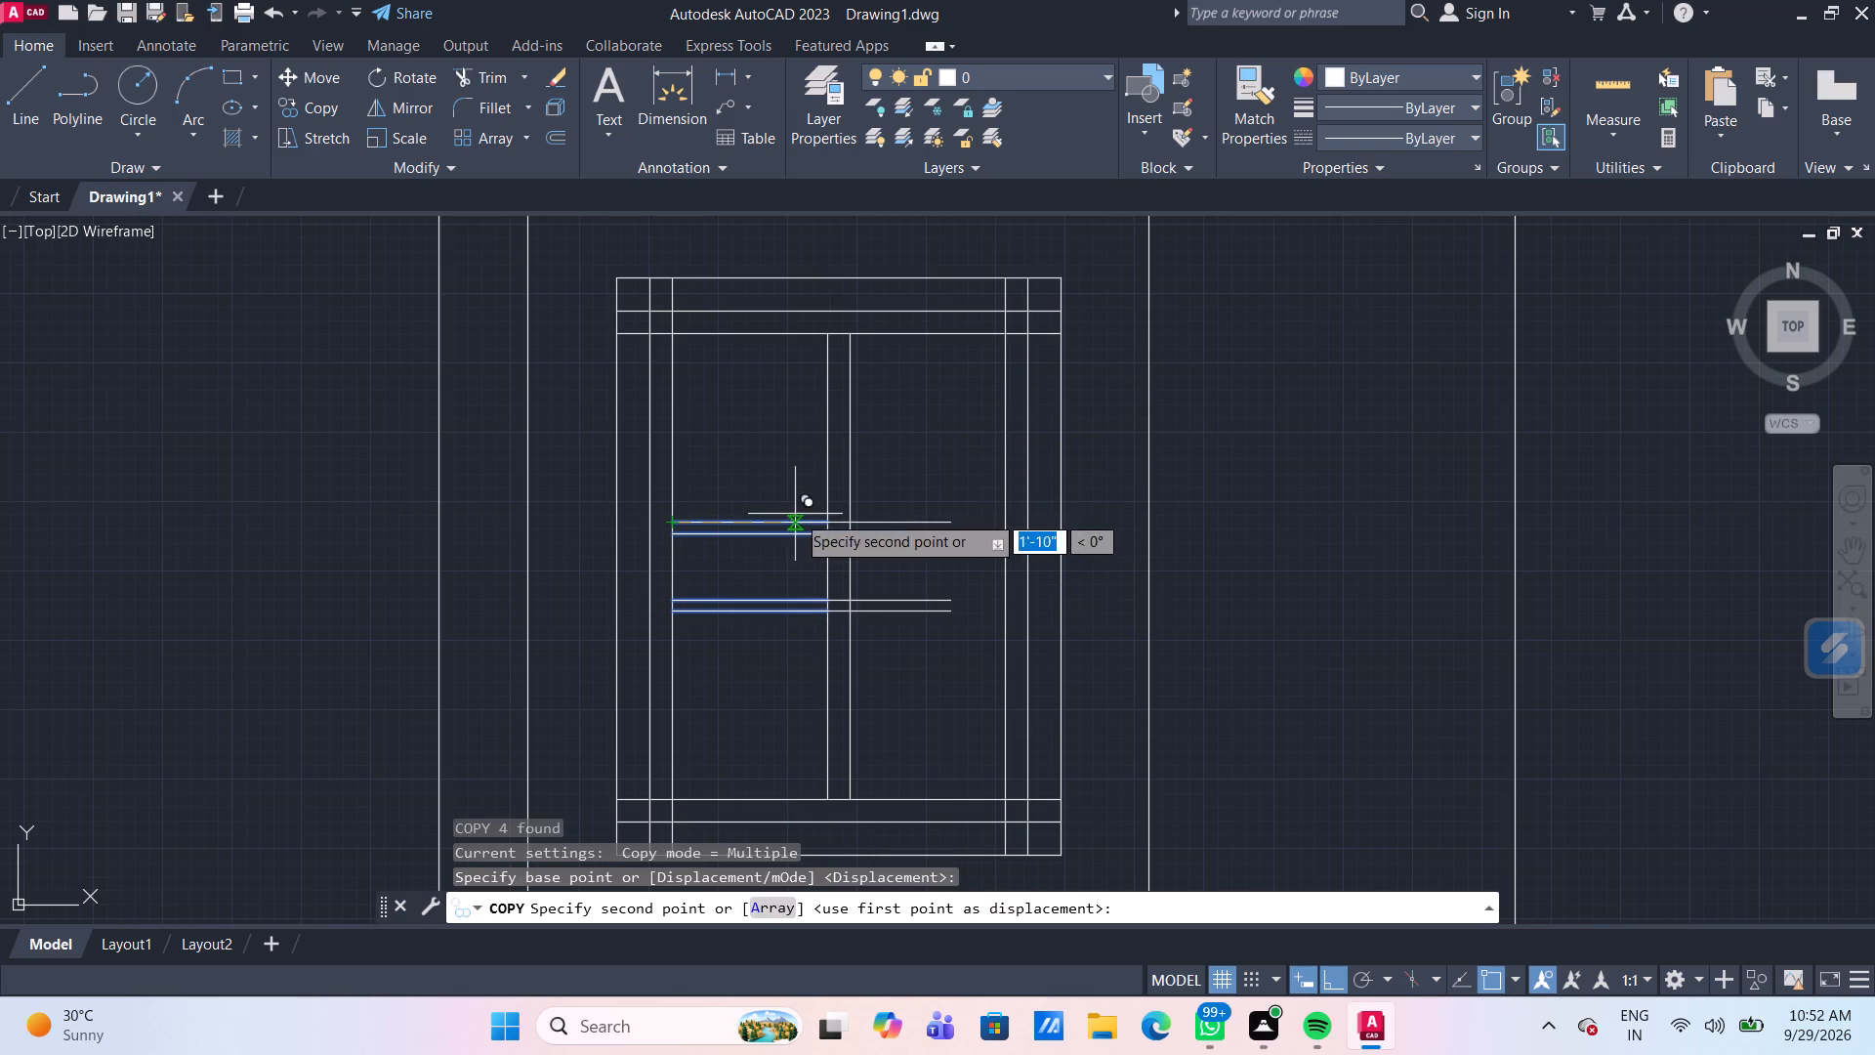
pyautogui.click(846, 522)
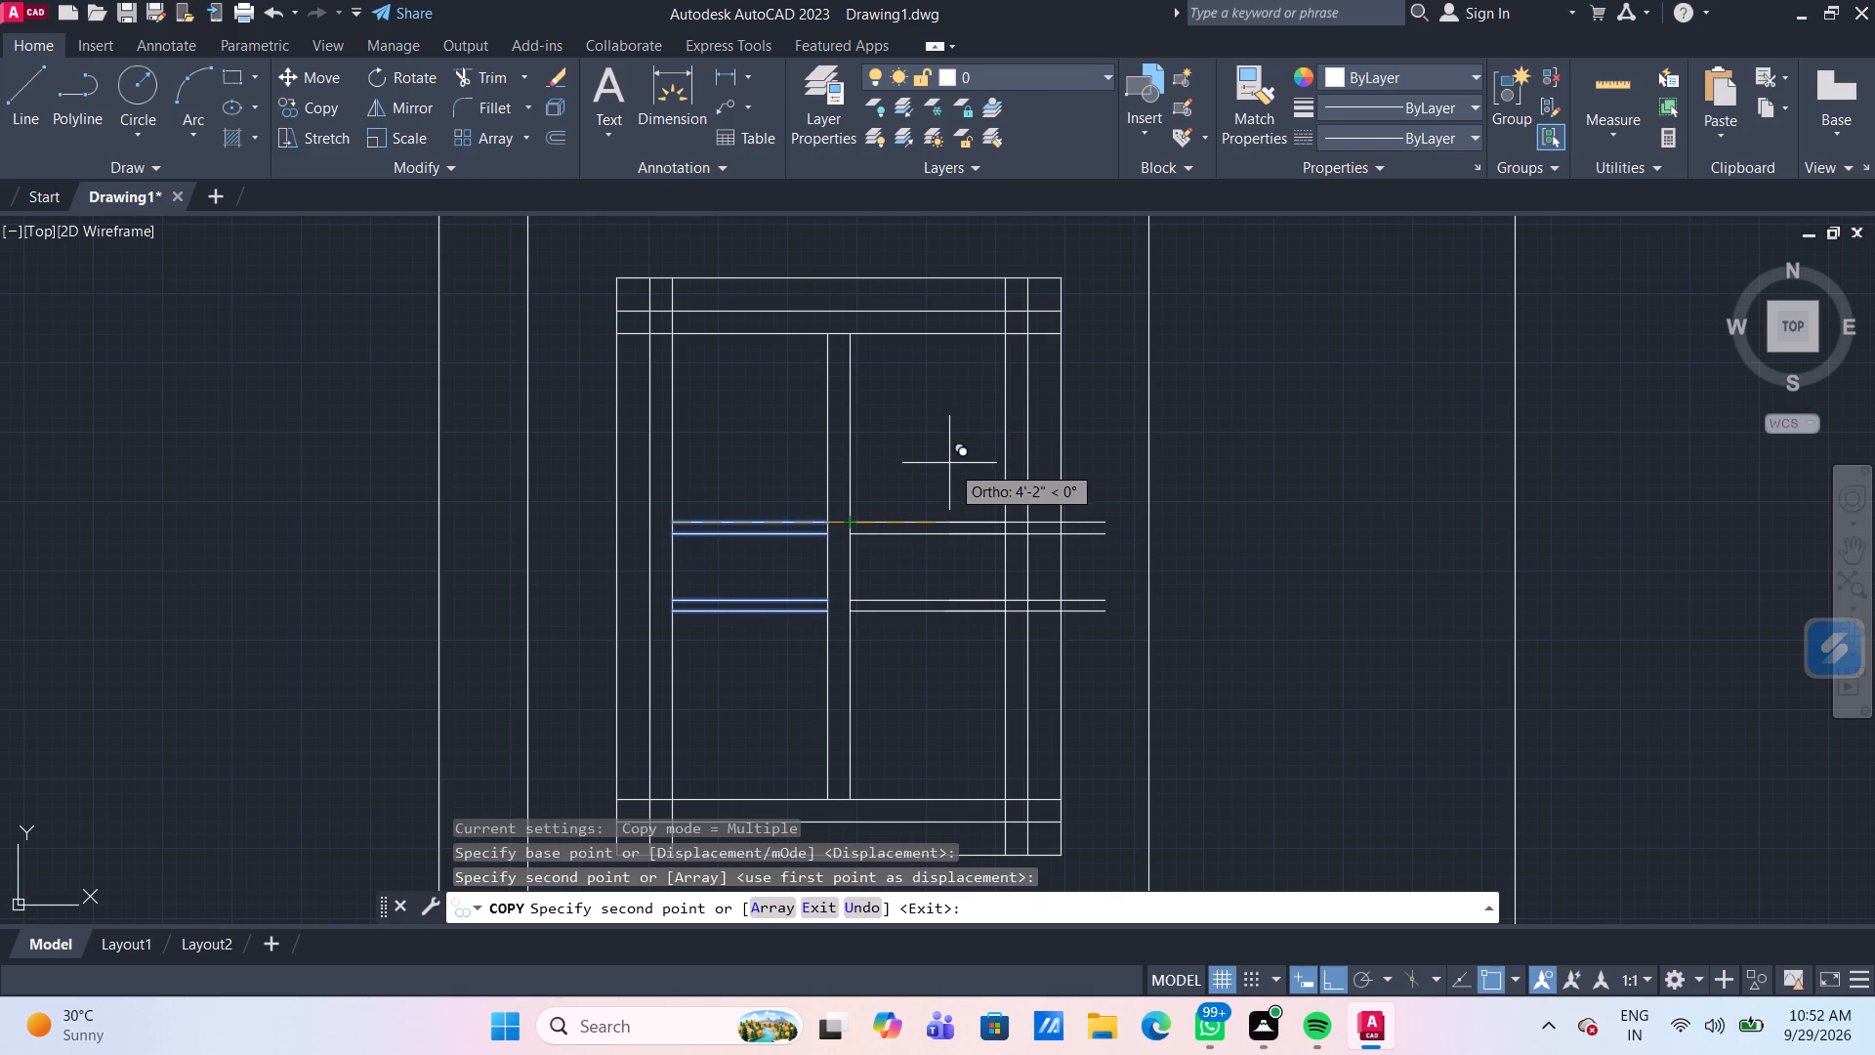
pyautogui.press('Escape')
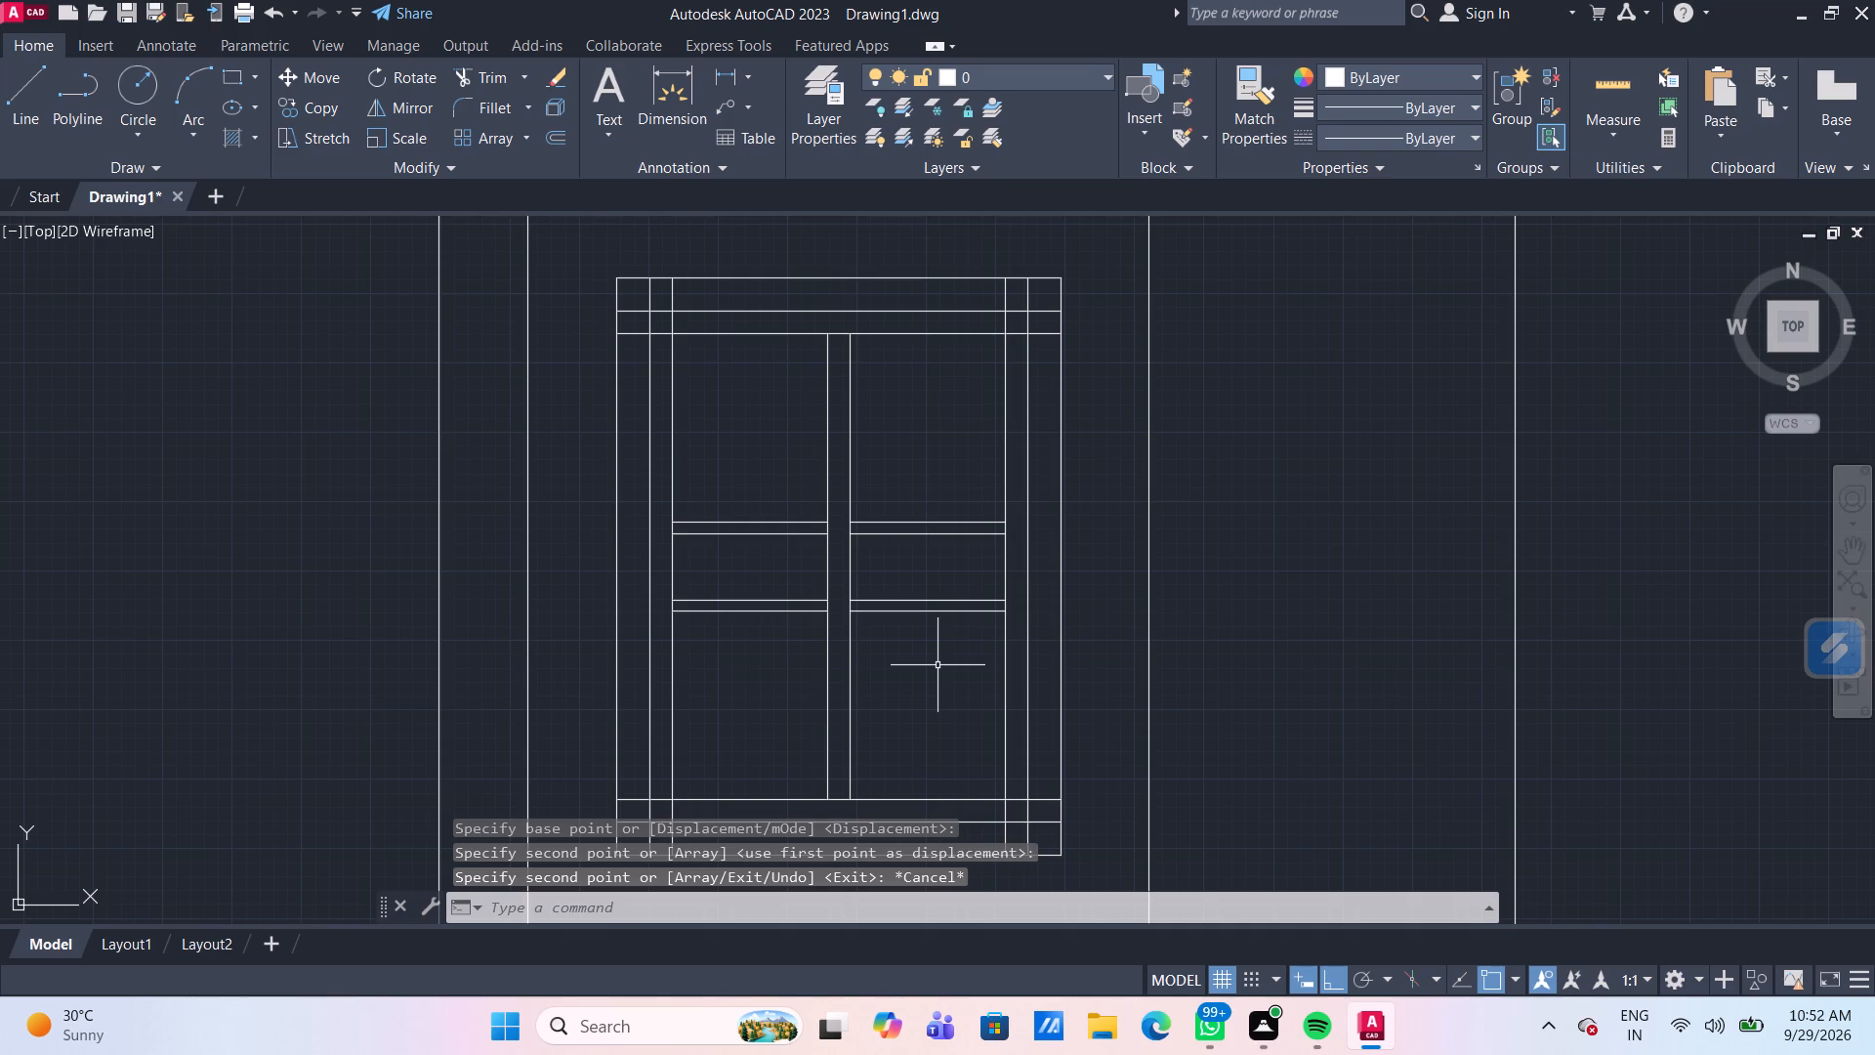
# Trim the overlapping line ends at the frame's bottom-left corner so the nested rectangles have clean corners.
pyautogui.moveTo(937, 665); pyautogui.dragTo(930, 560, button='middle')
pyautogui.scroll(-1, 930, 561)
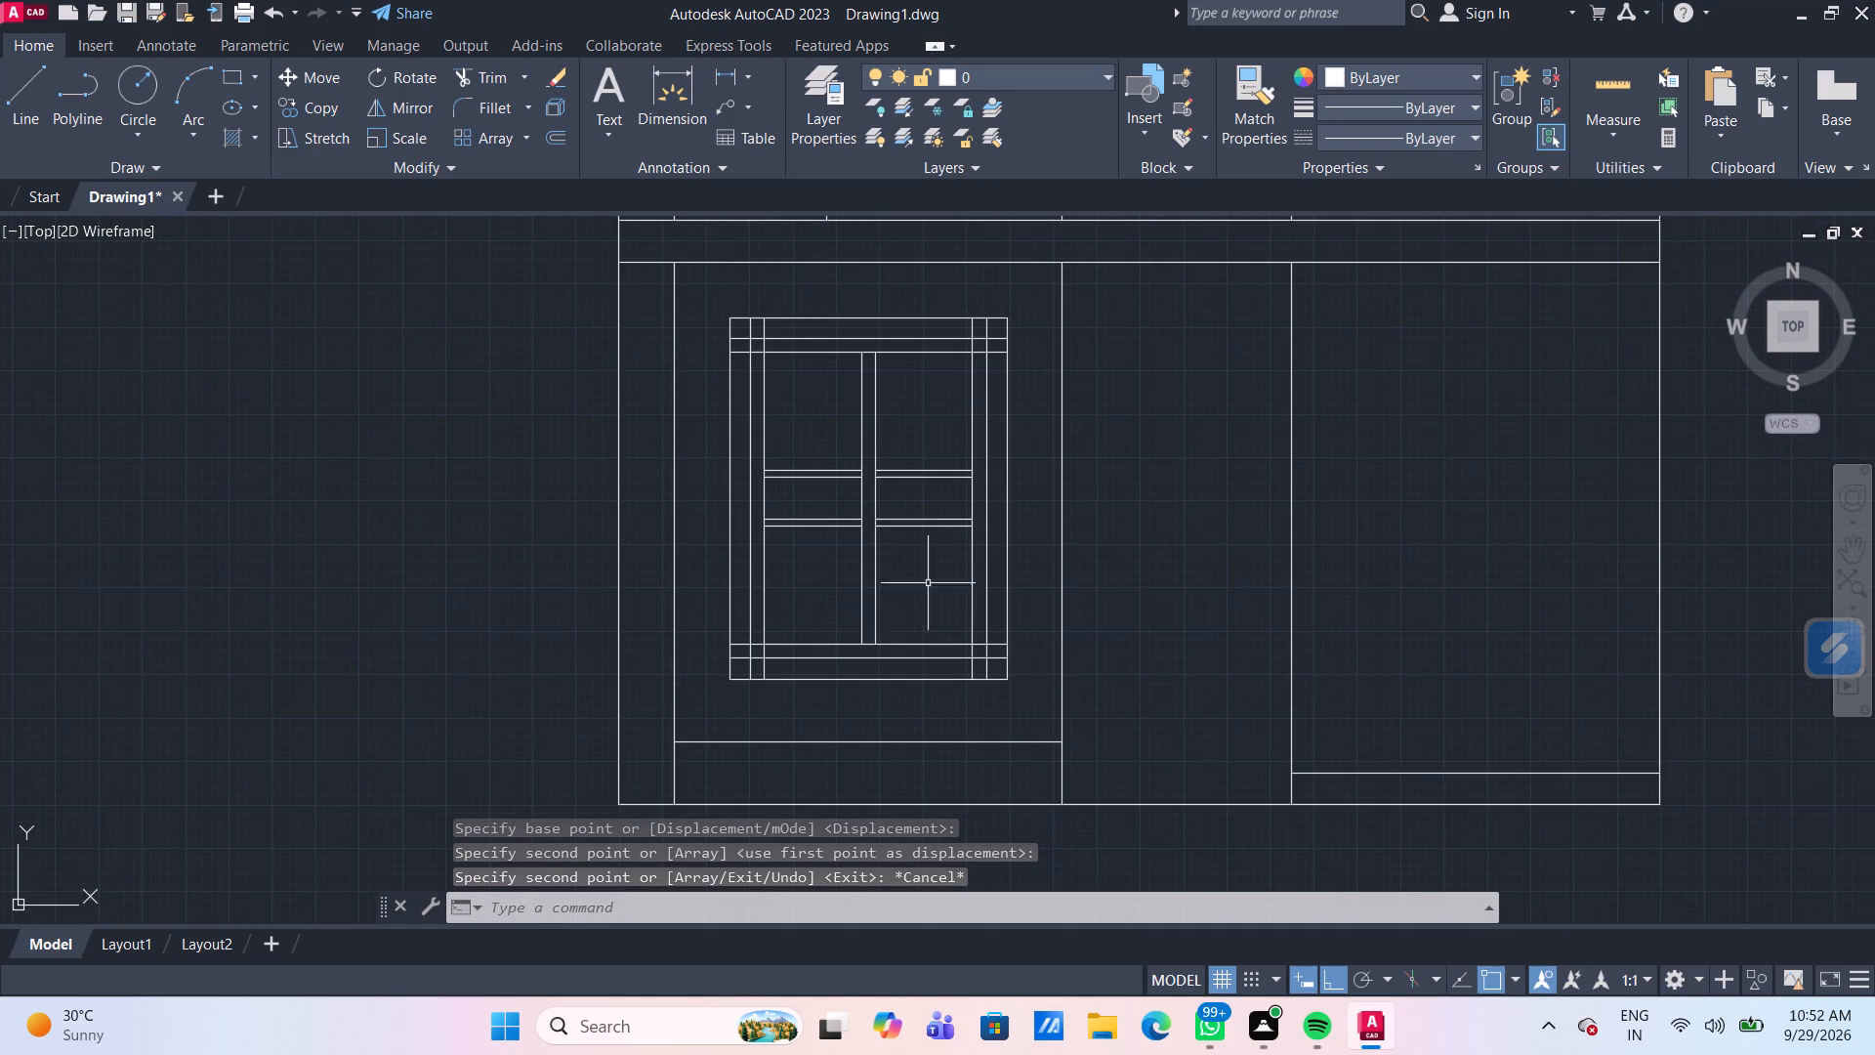
pyautogui.scroll(2, 804, 666)
pyautogui.moveTo(781, 670); pyautogui.dragTo(829, 593, button='middle')
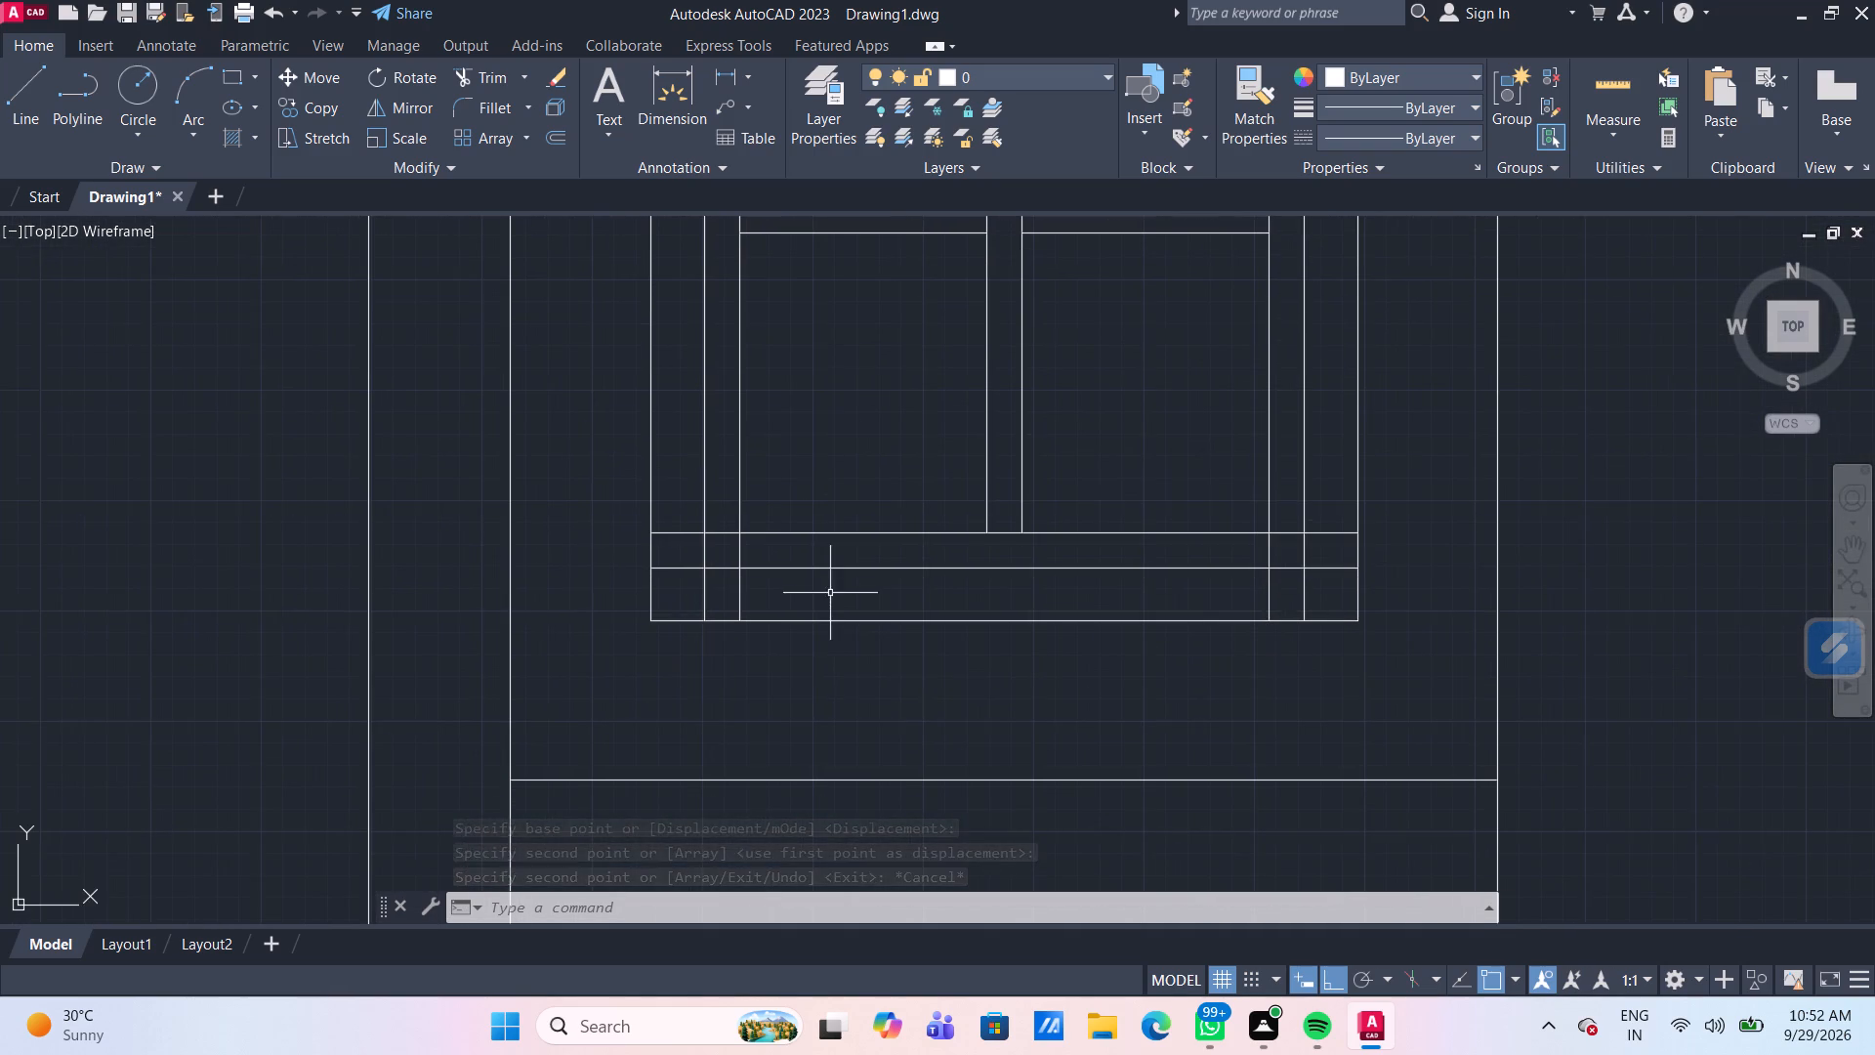
pyautogui.write('TR')
pyautogui.press('Return')
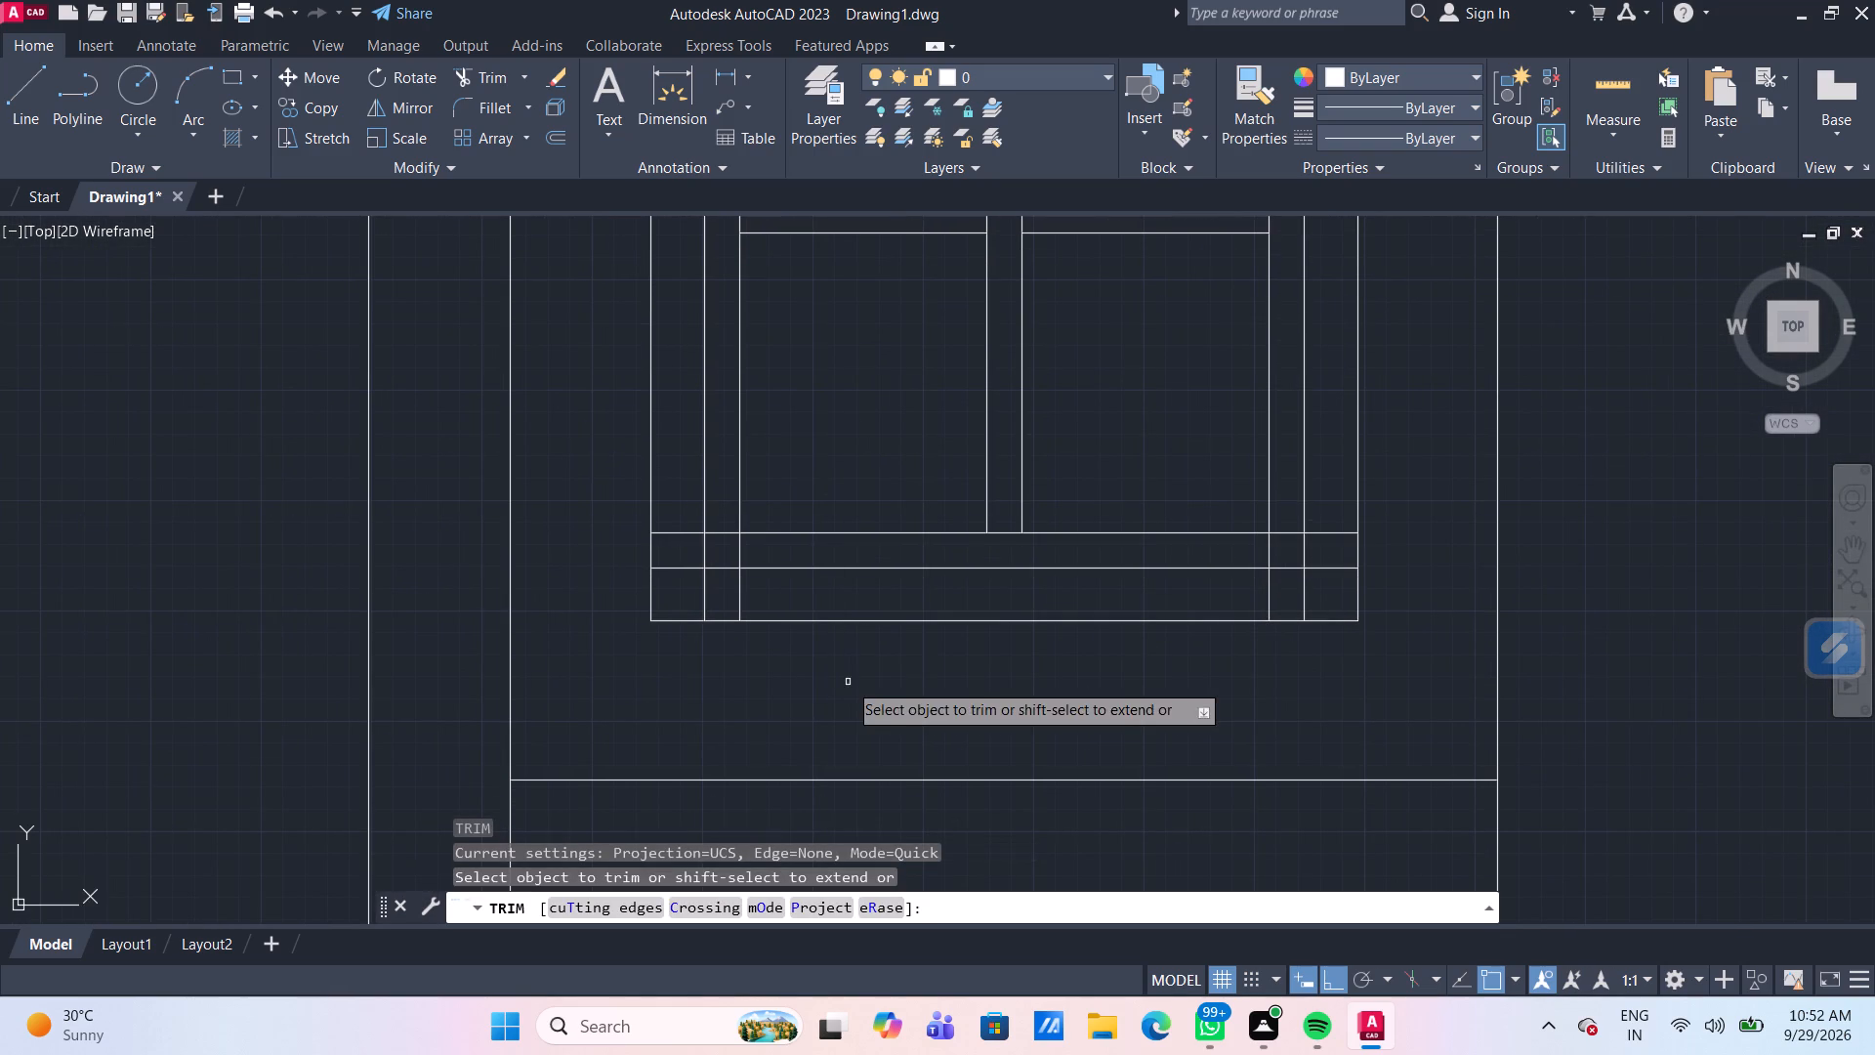
pyautogui.moveTo(664, 513); pyautogui.dragTo(671, 522)
pyautogui.click(692, 577)
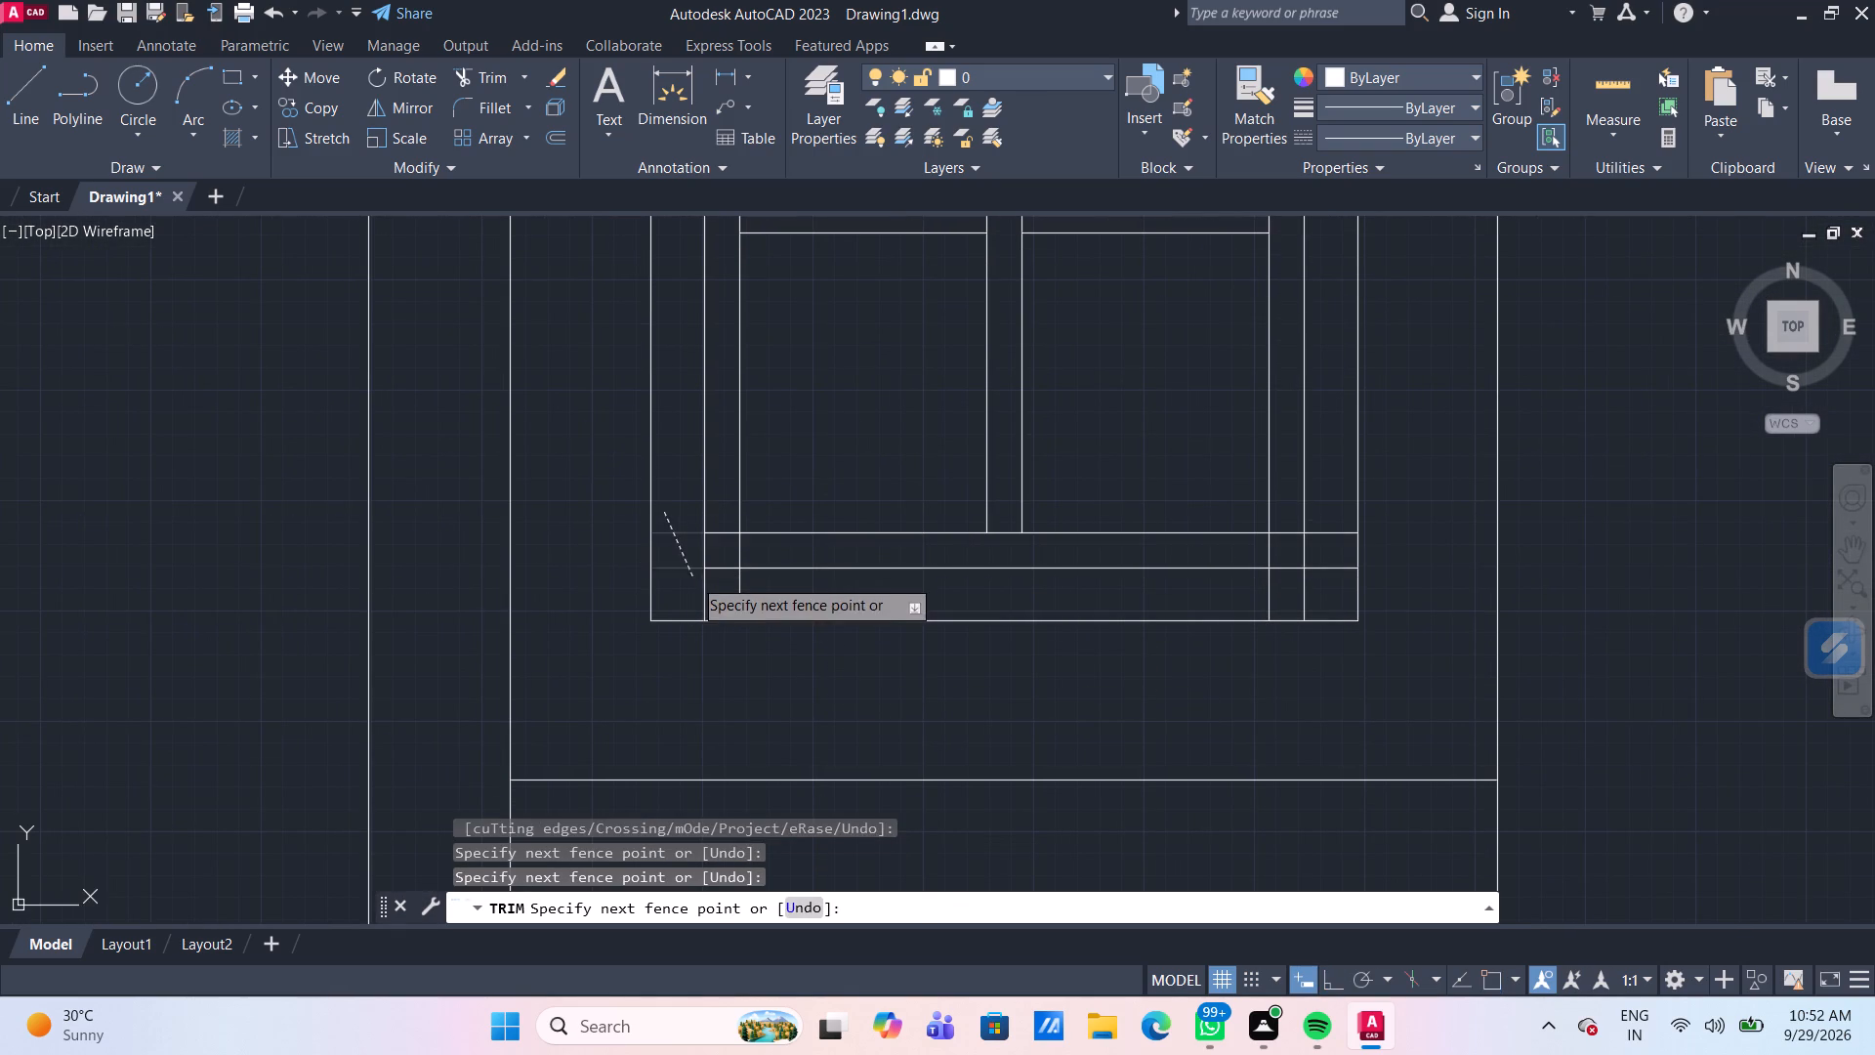
pyautogui.click(692, 577)
pyautogui.click(761, 602)
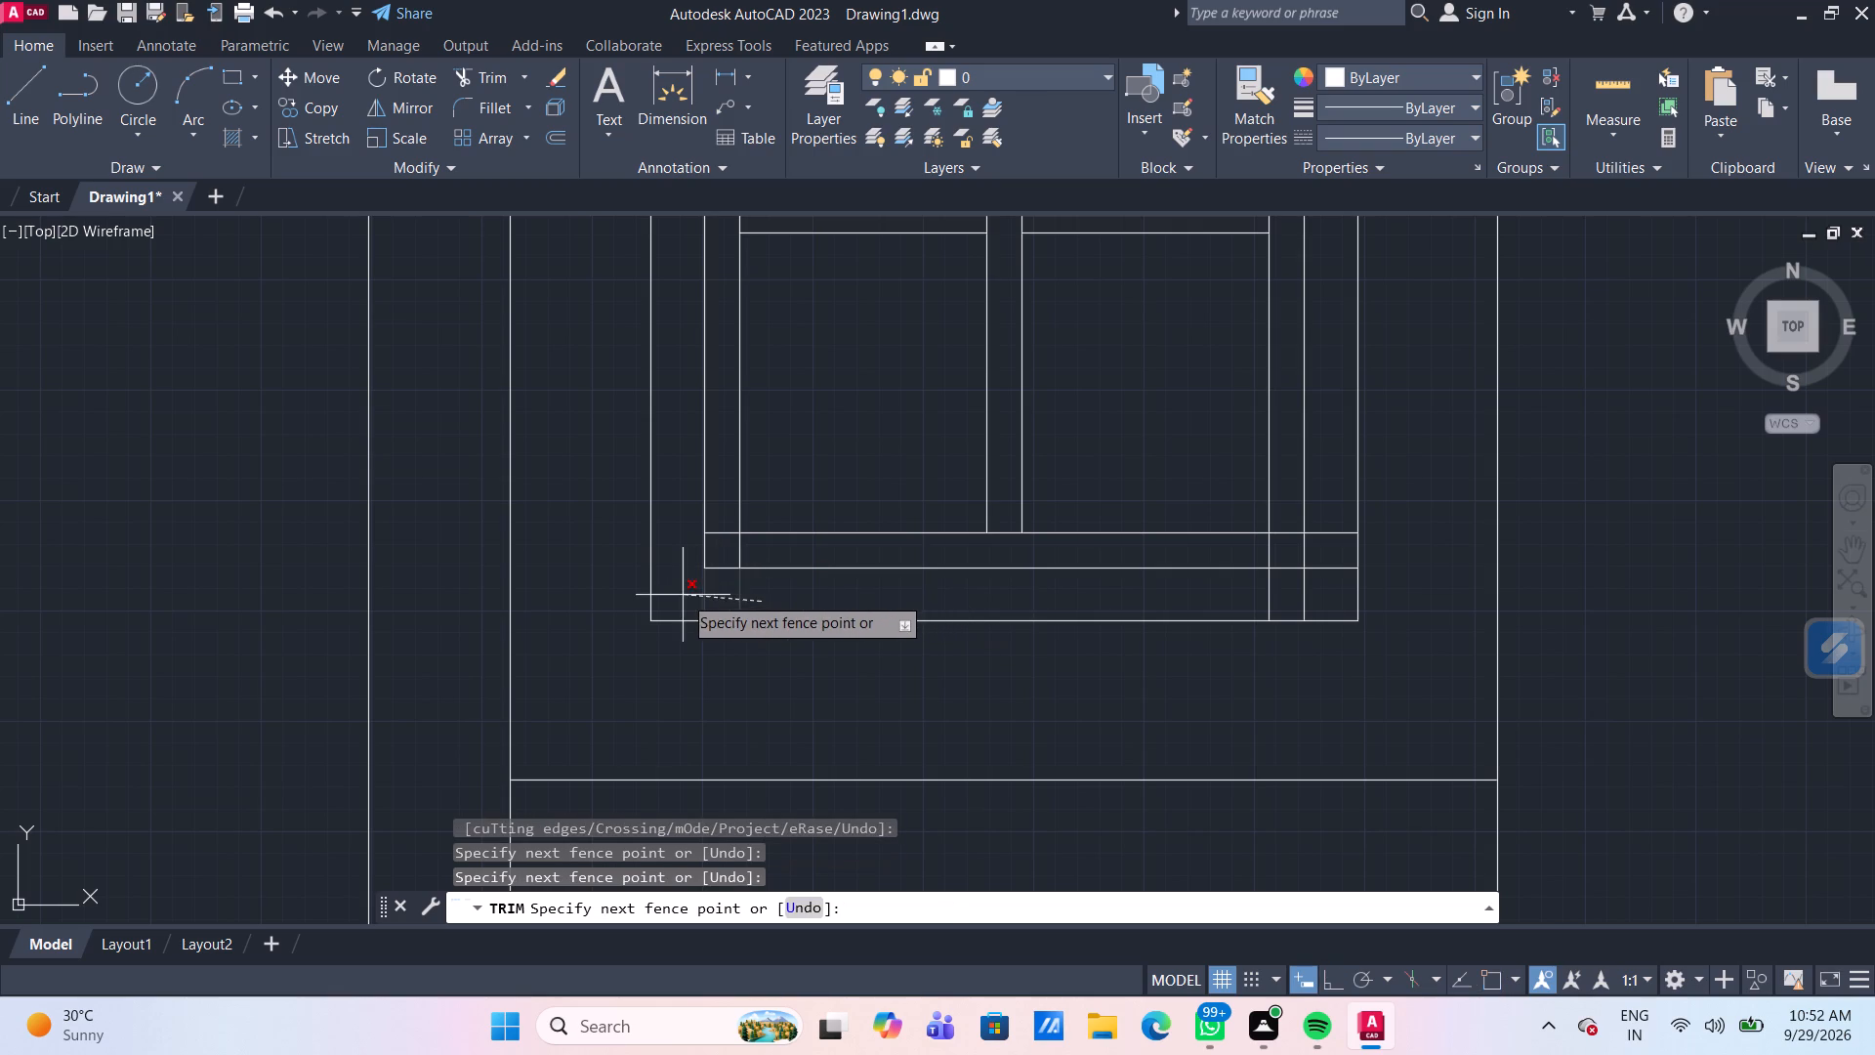
pyautogui.click(683, 595)
pyautogui.click(718, 526)
pyautogui.click(756, 556)
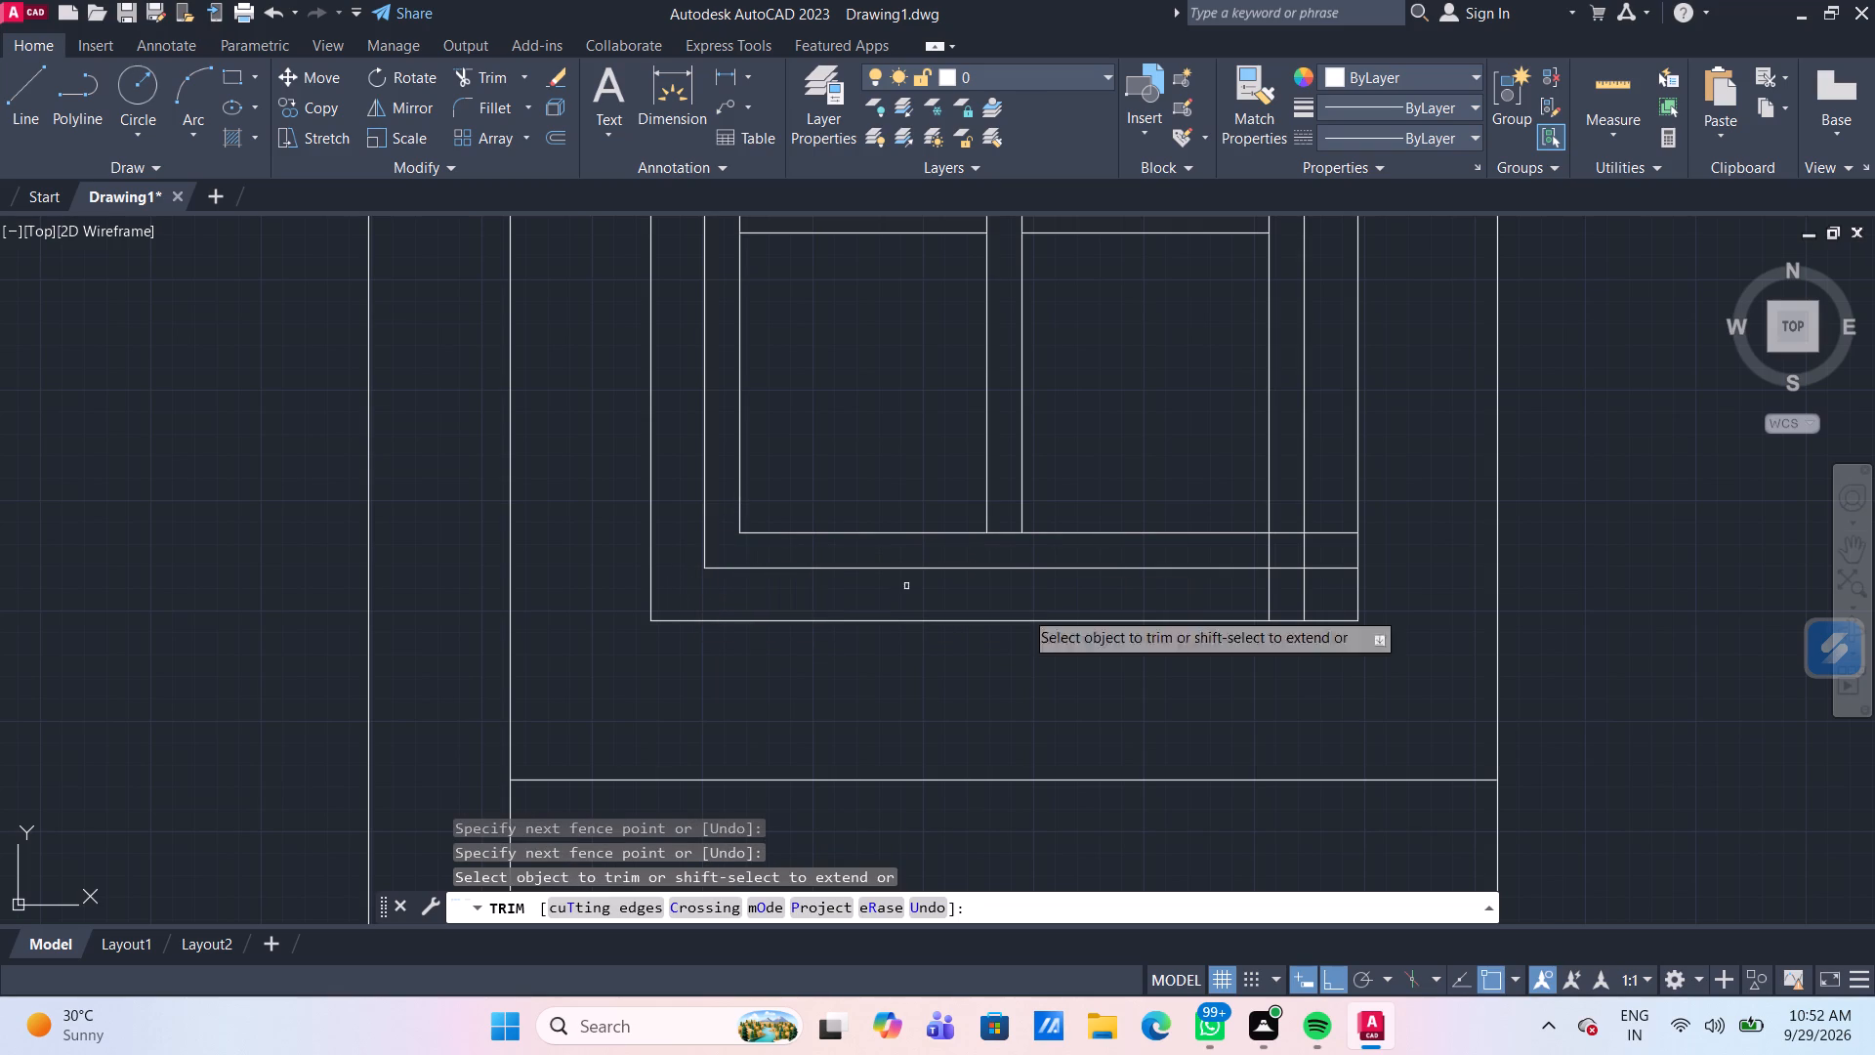
# Trim the overlapping line ends at the frame's bottom-right corner and the innermost bottom line between the two central dividers.
pyautogui.click(1343, 524)
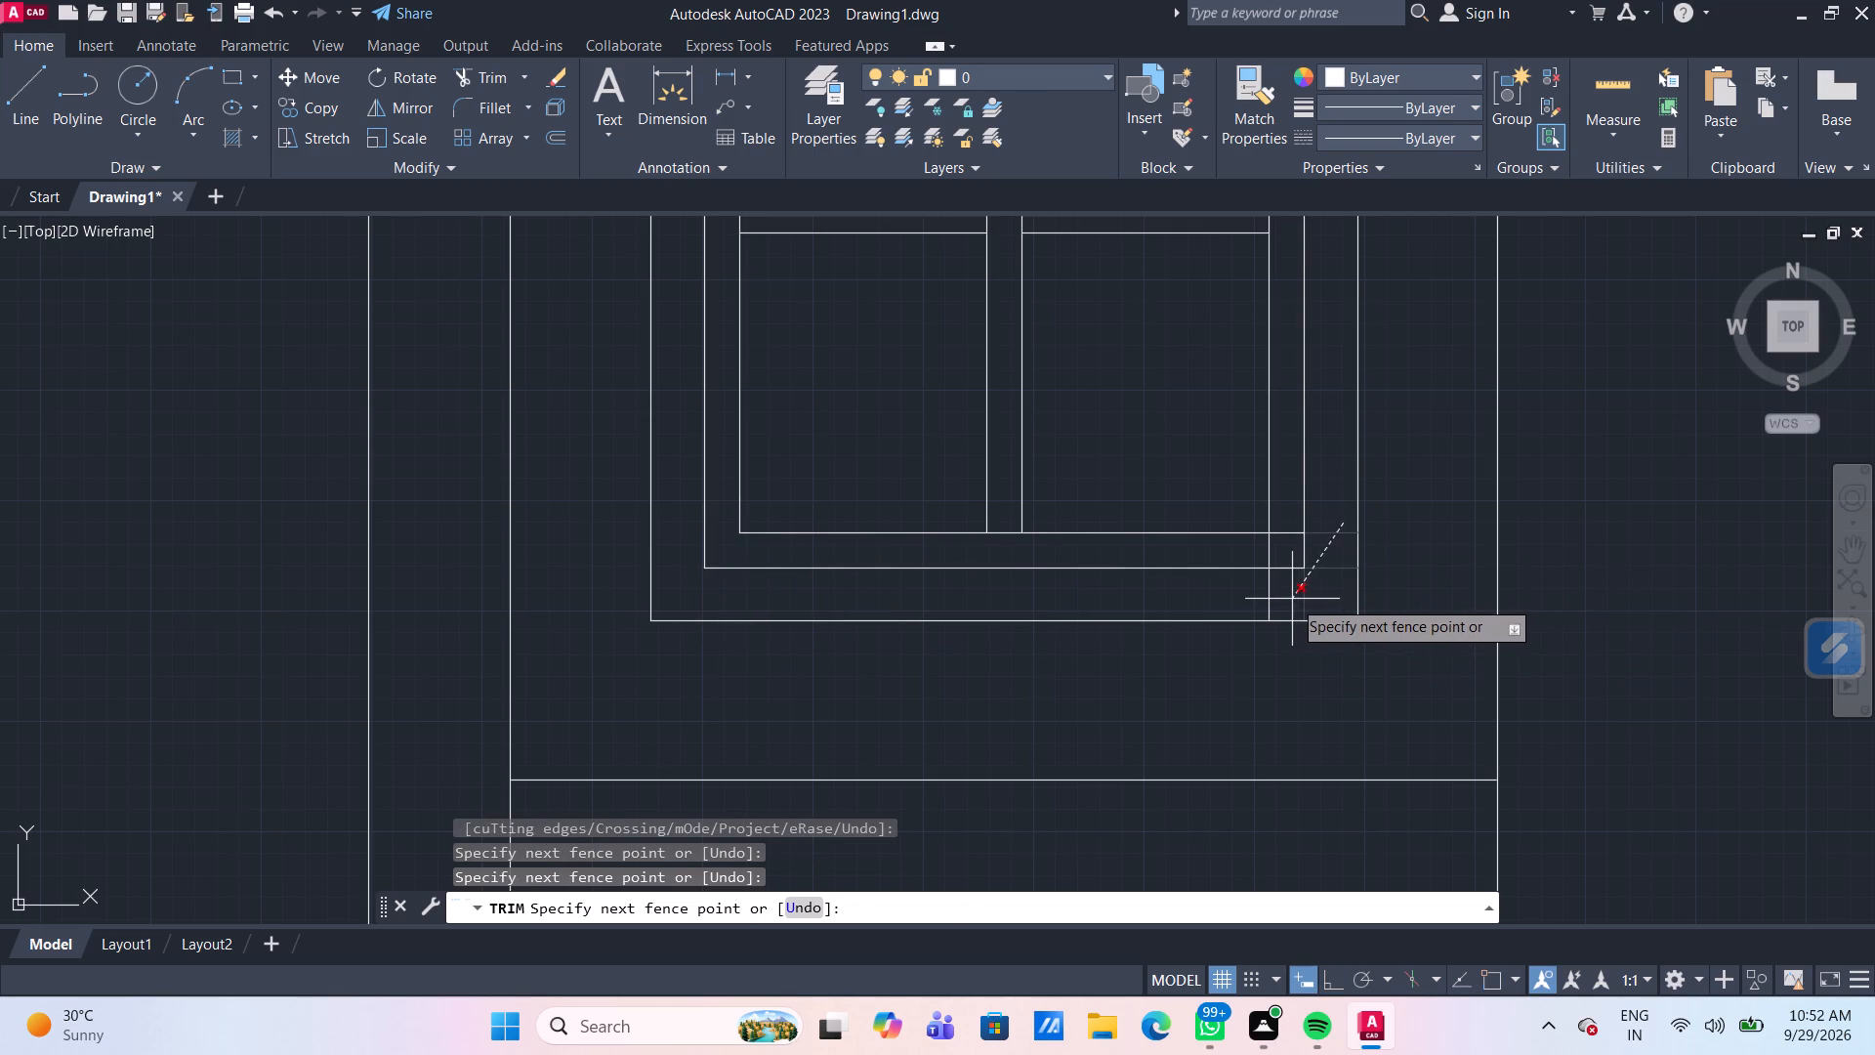
pyautogui.click(1292, 599)
pyautogui.click(1292, 599)
pyautogui.click(1270, 596)
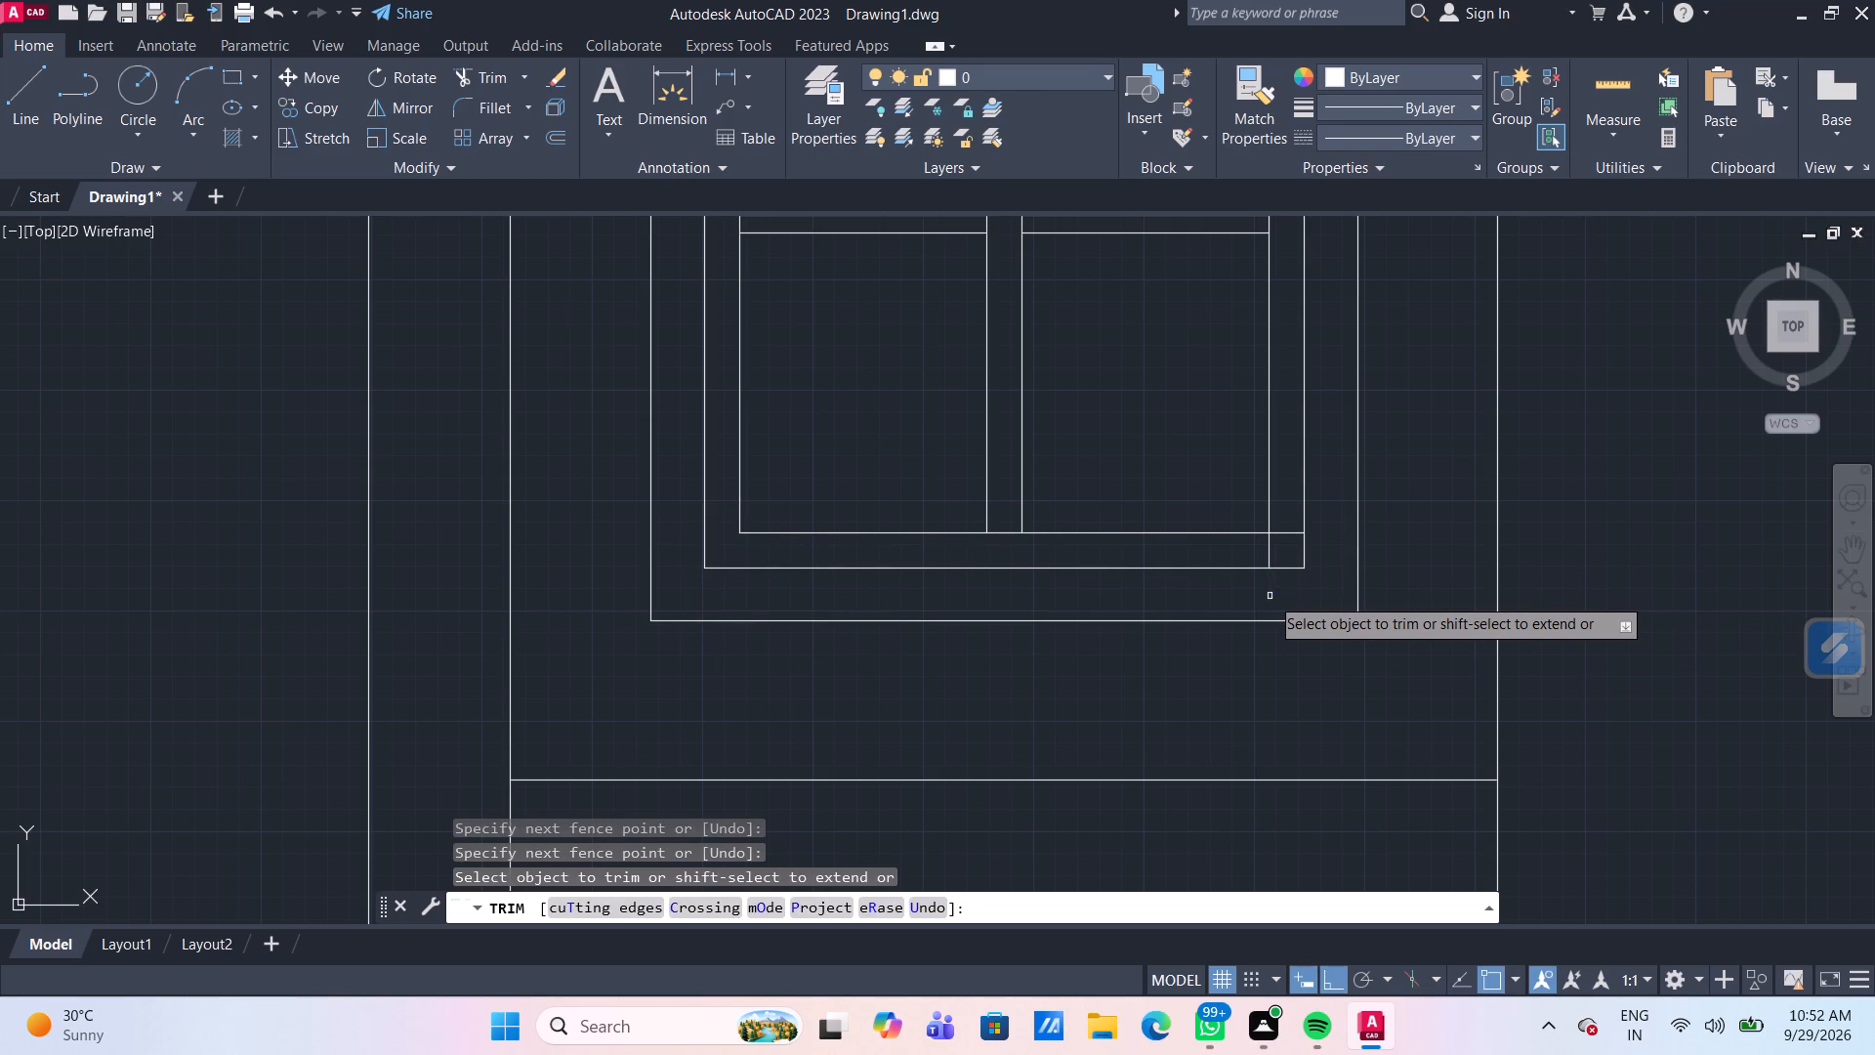
pyautogui.click(1263, 558)
pyautogui.click(1290, 527)
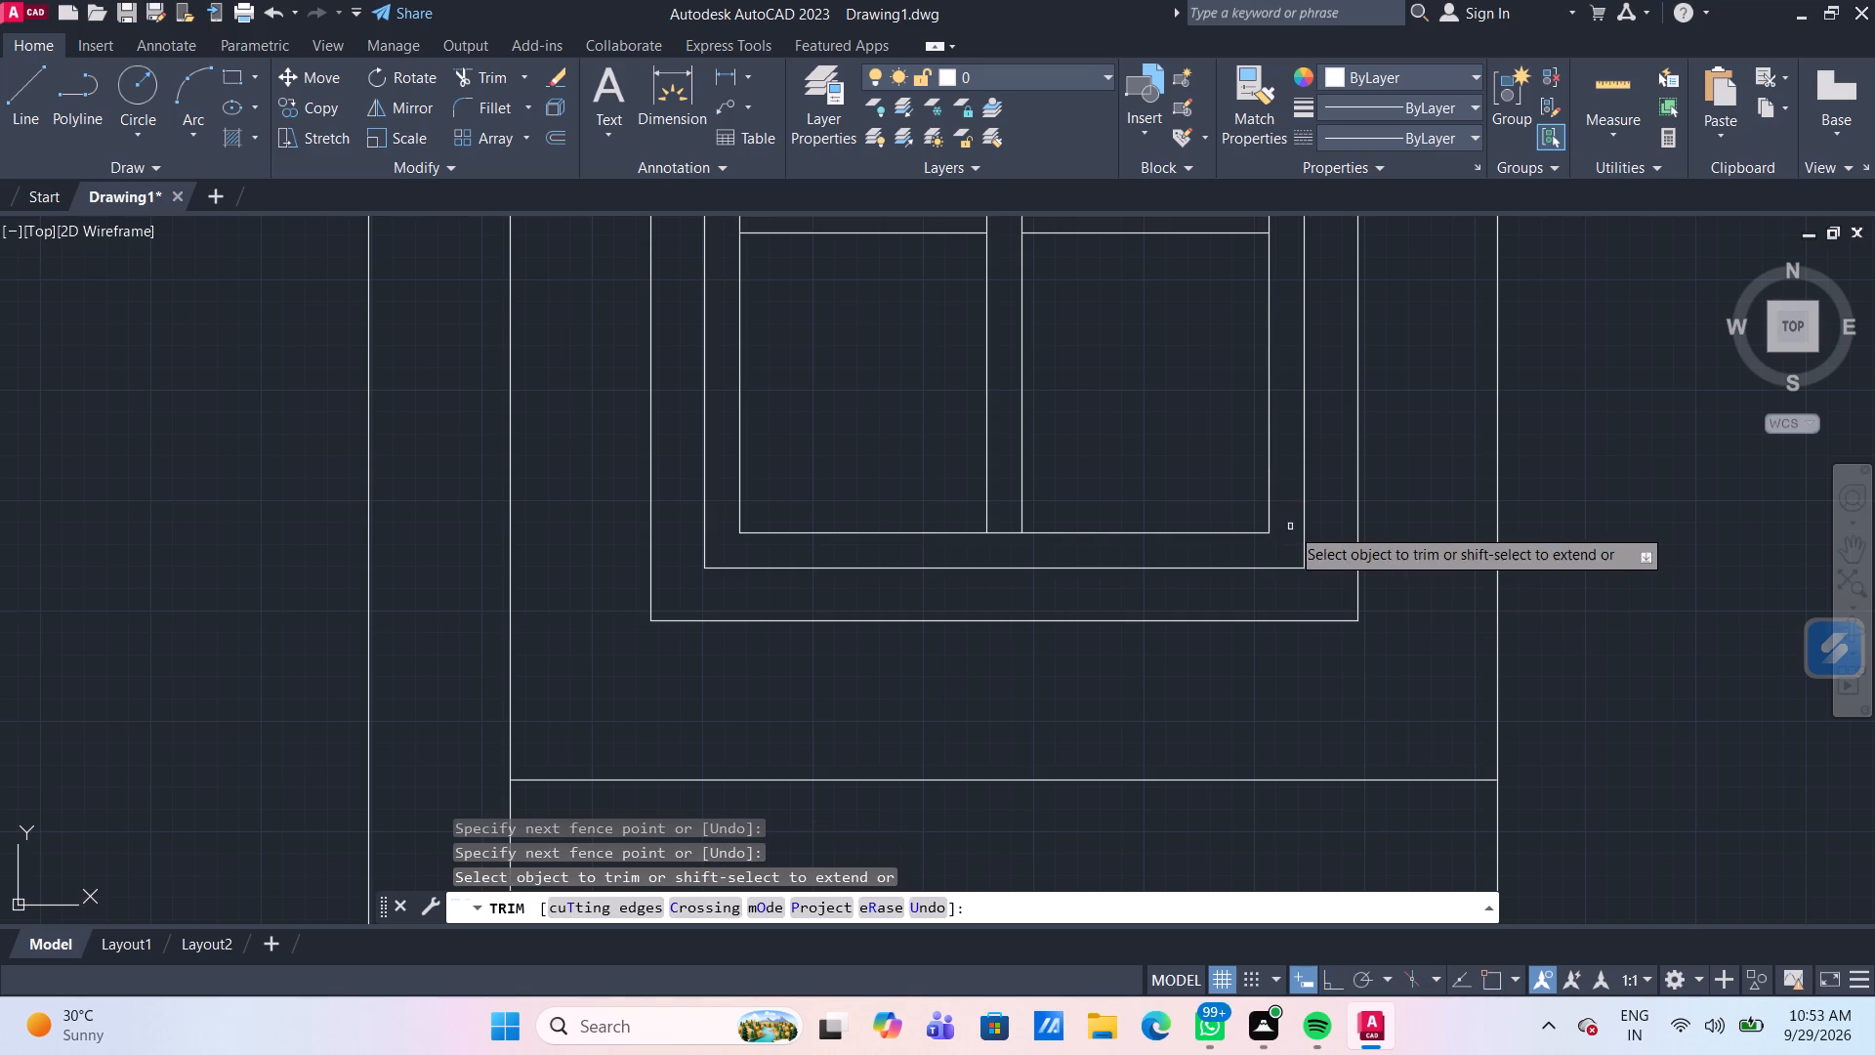
pyautogui.click(1006, 530)
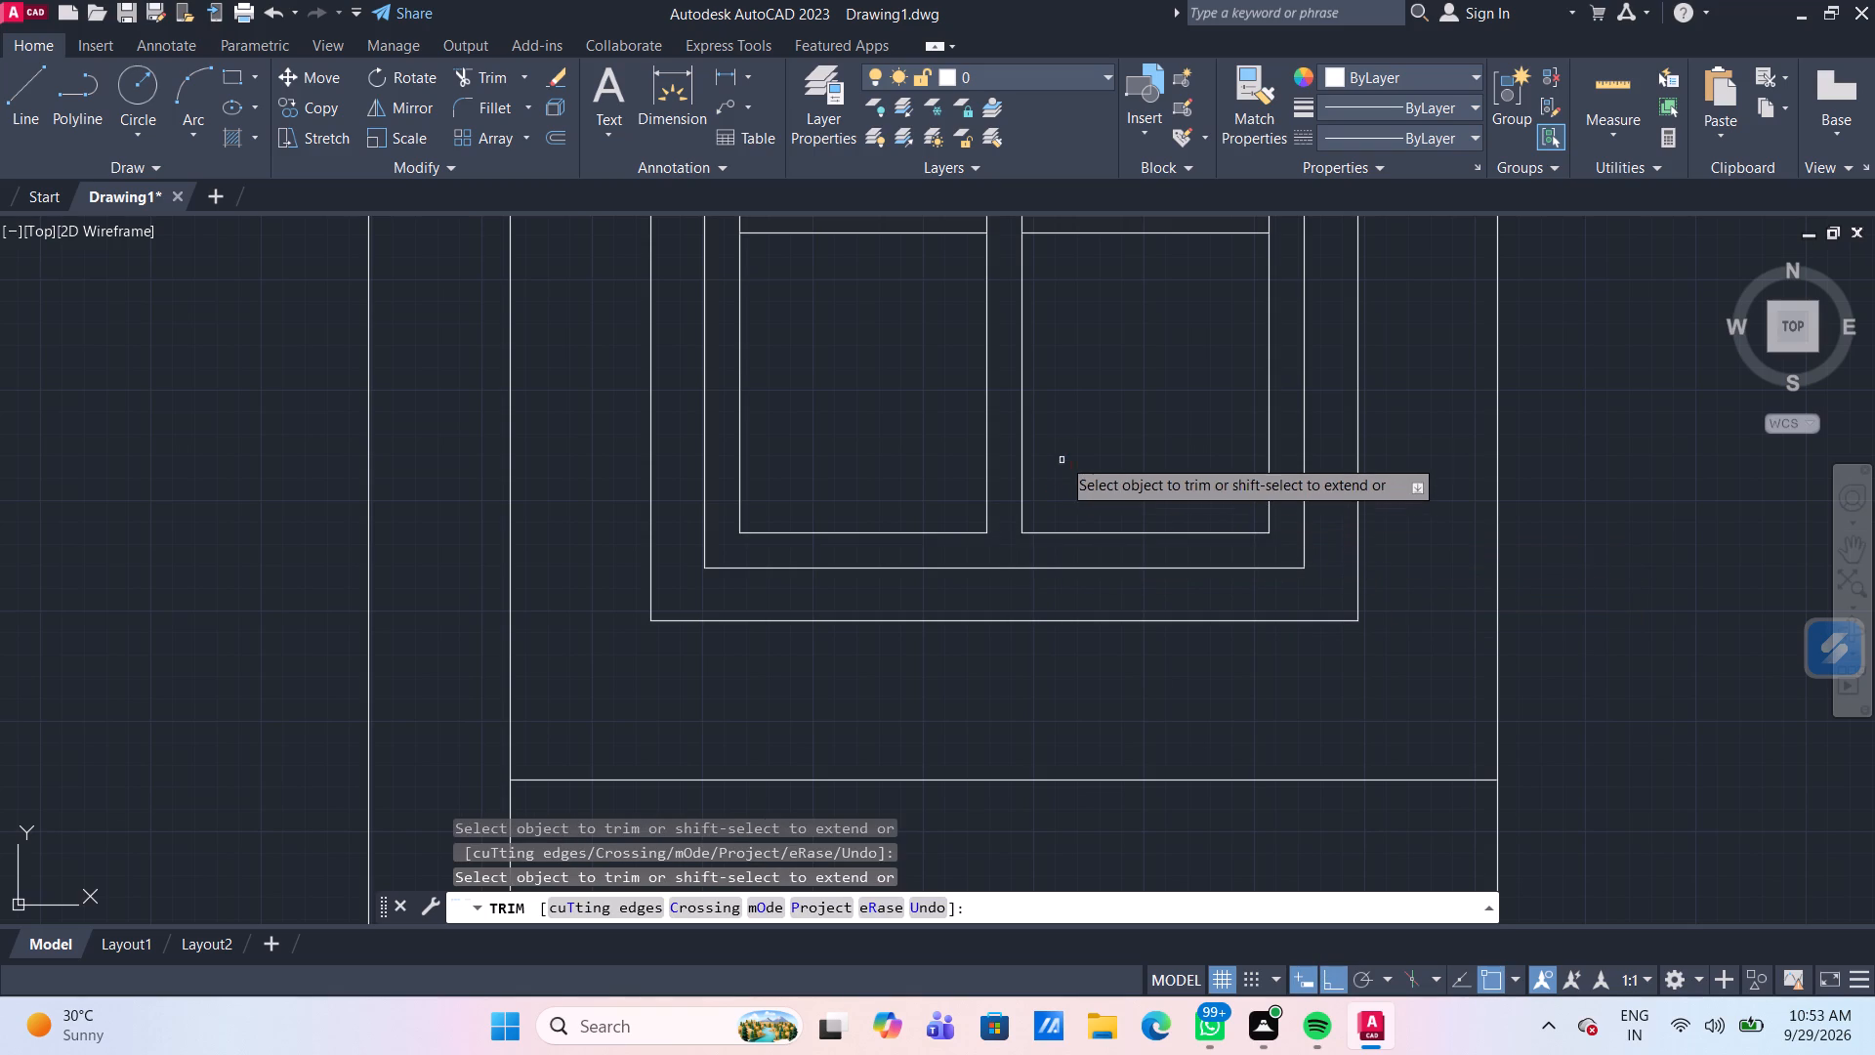
# Trim the overlapping line ends at the frame's top-left corner and the innermost top line between the two central dividers.
pyautogui.scroll(-1, 1073, 429)
pyautogui.moveTo(1075, 429); pyautogui.dragTo(1056, 588, button='middle')
pyautogui.moveTo(1056, 593); pyautogui.dragTo(1052, 716, button='middle')
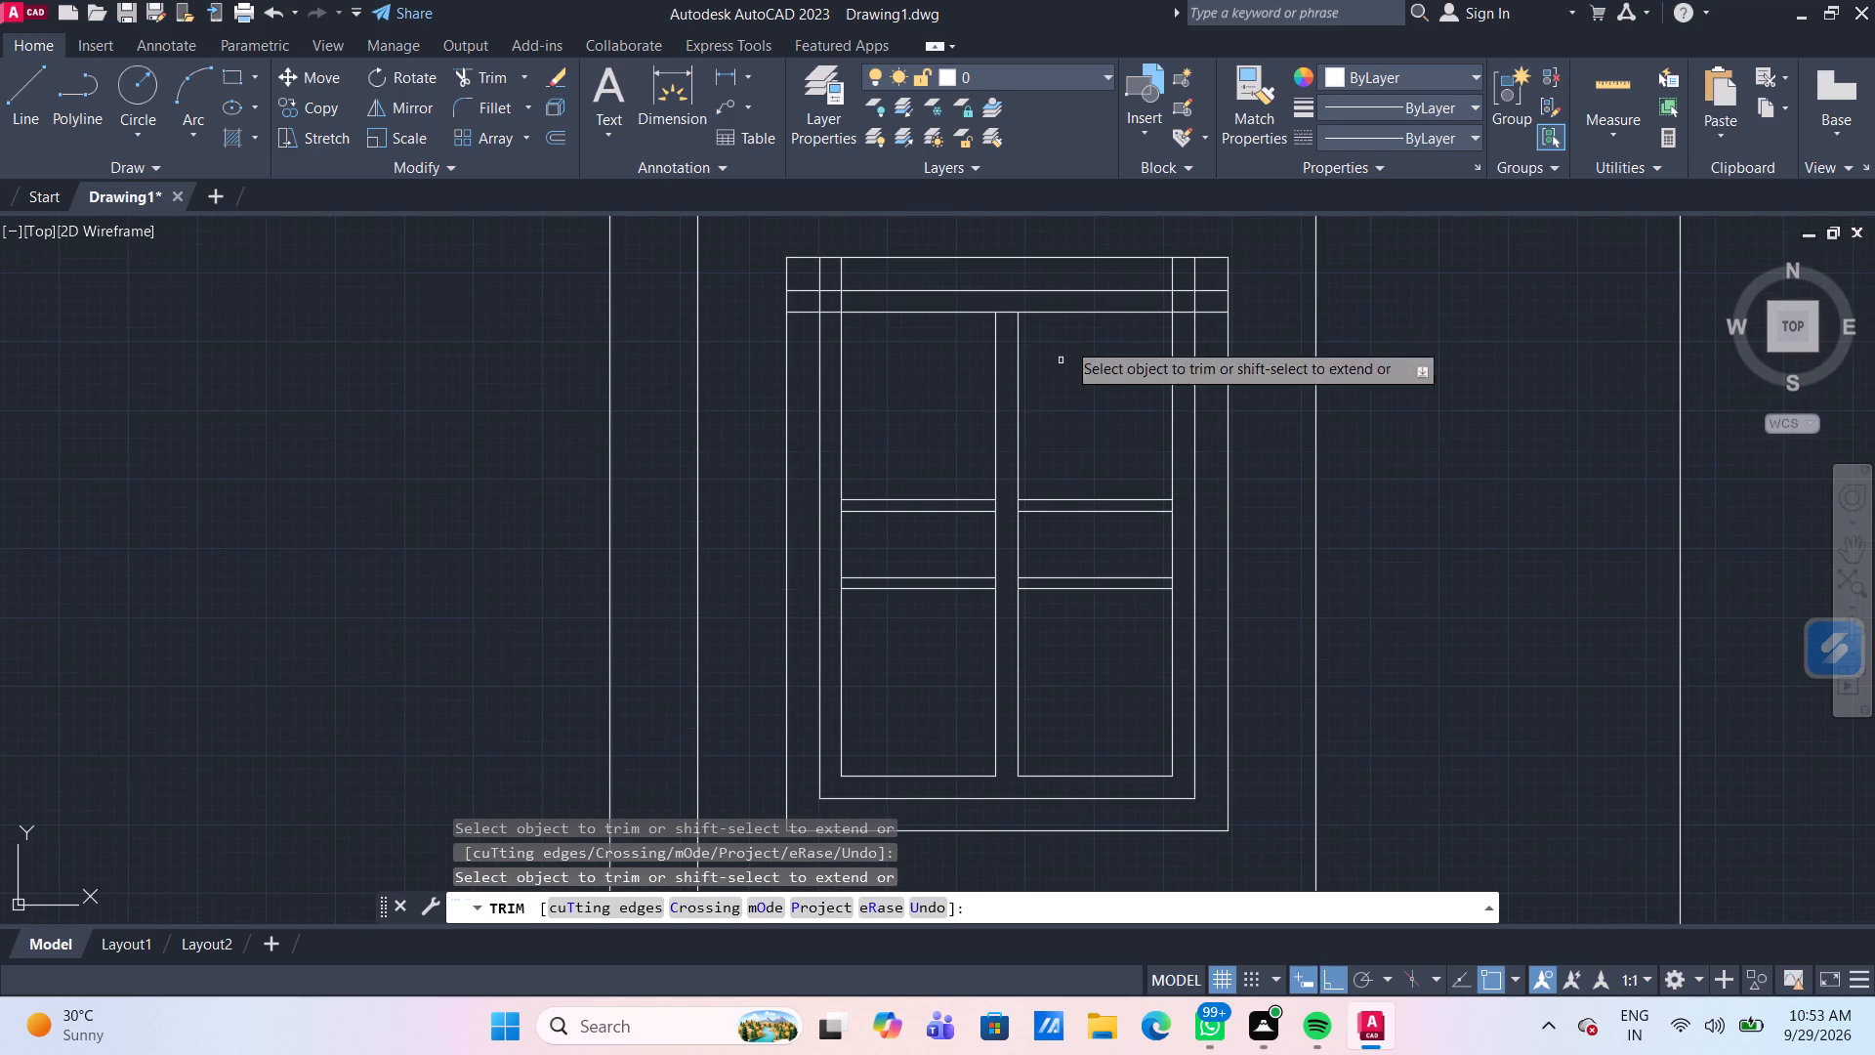
pyautogui.scroll(2, 791, 274)
pyautogui.click(823, 393)
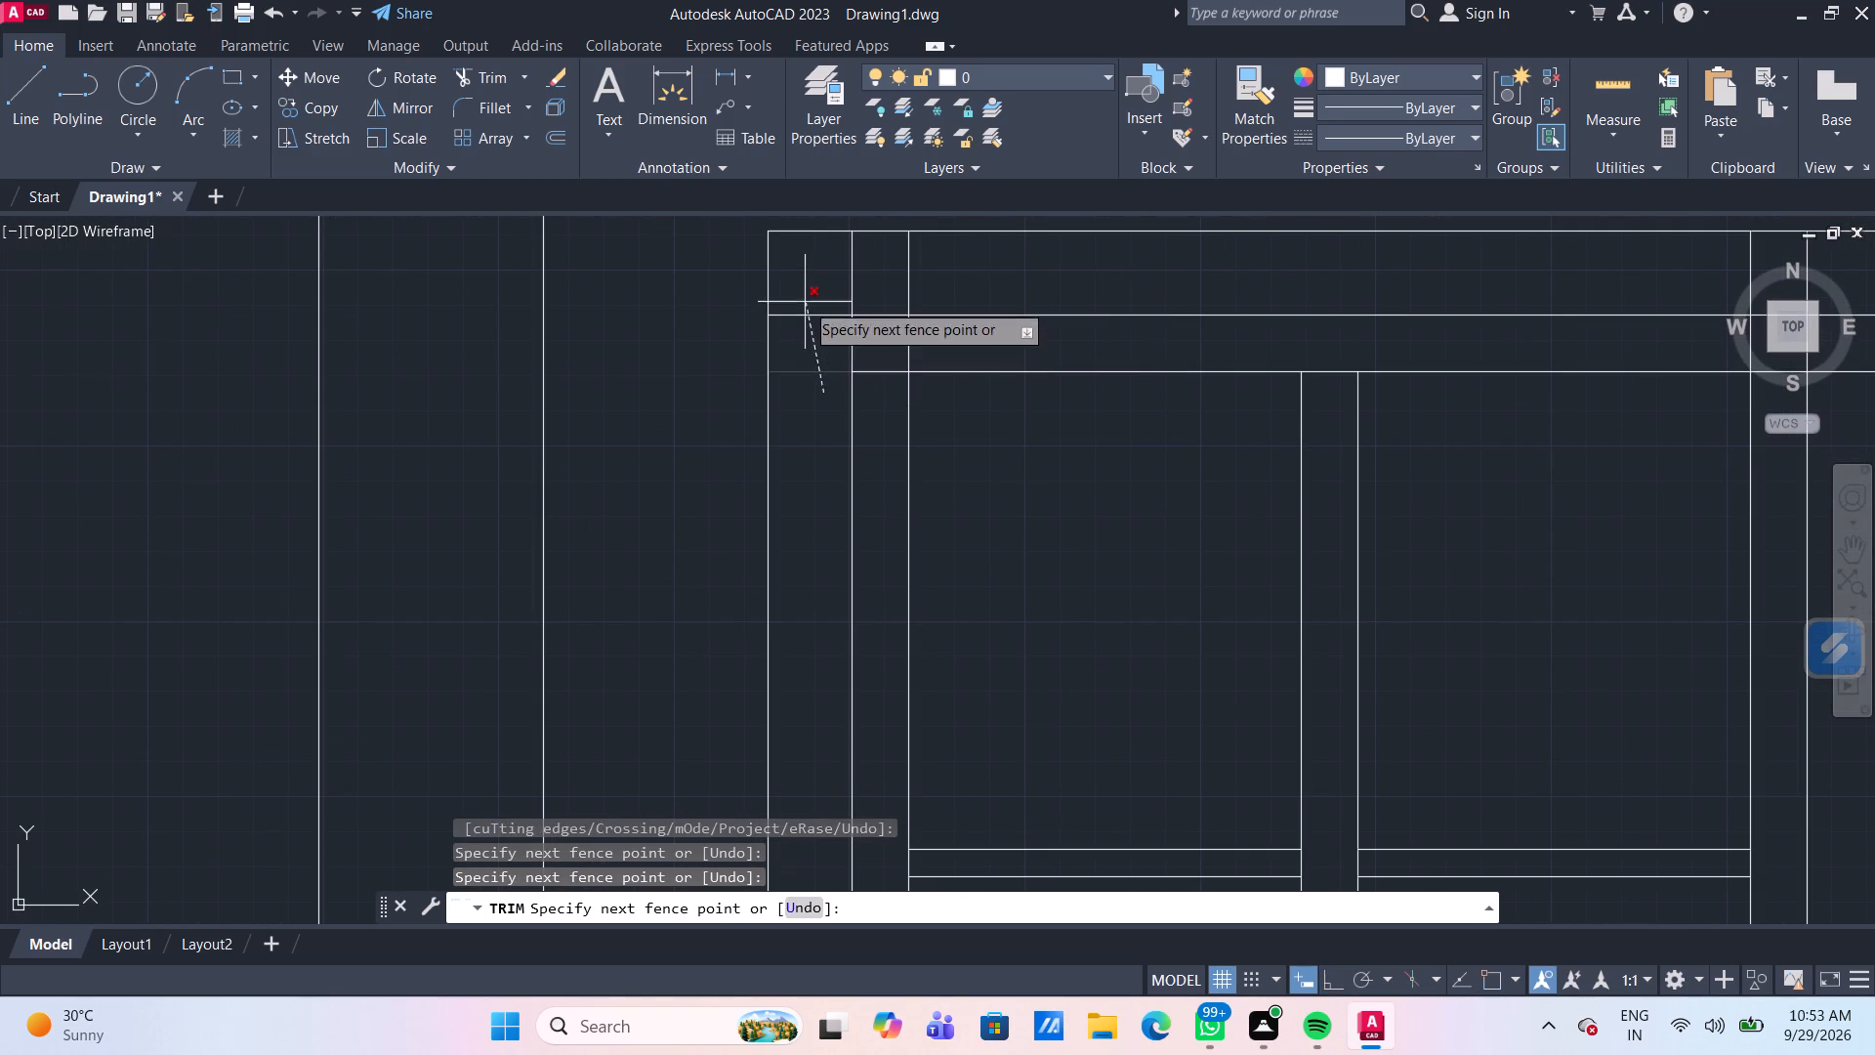
pyautogui.click(805, 289)
pyautogui.click(815, 260)
pyautogui.click(937, 274)
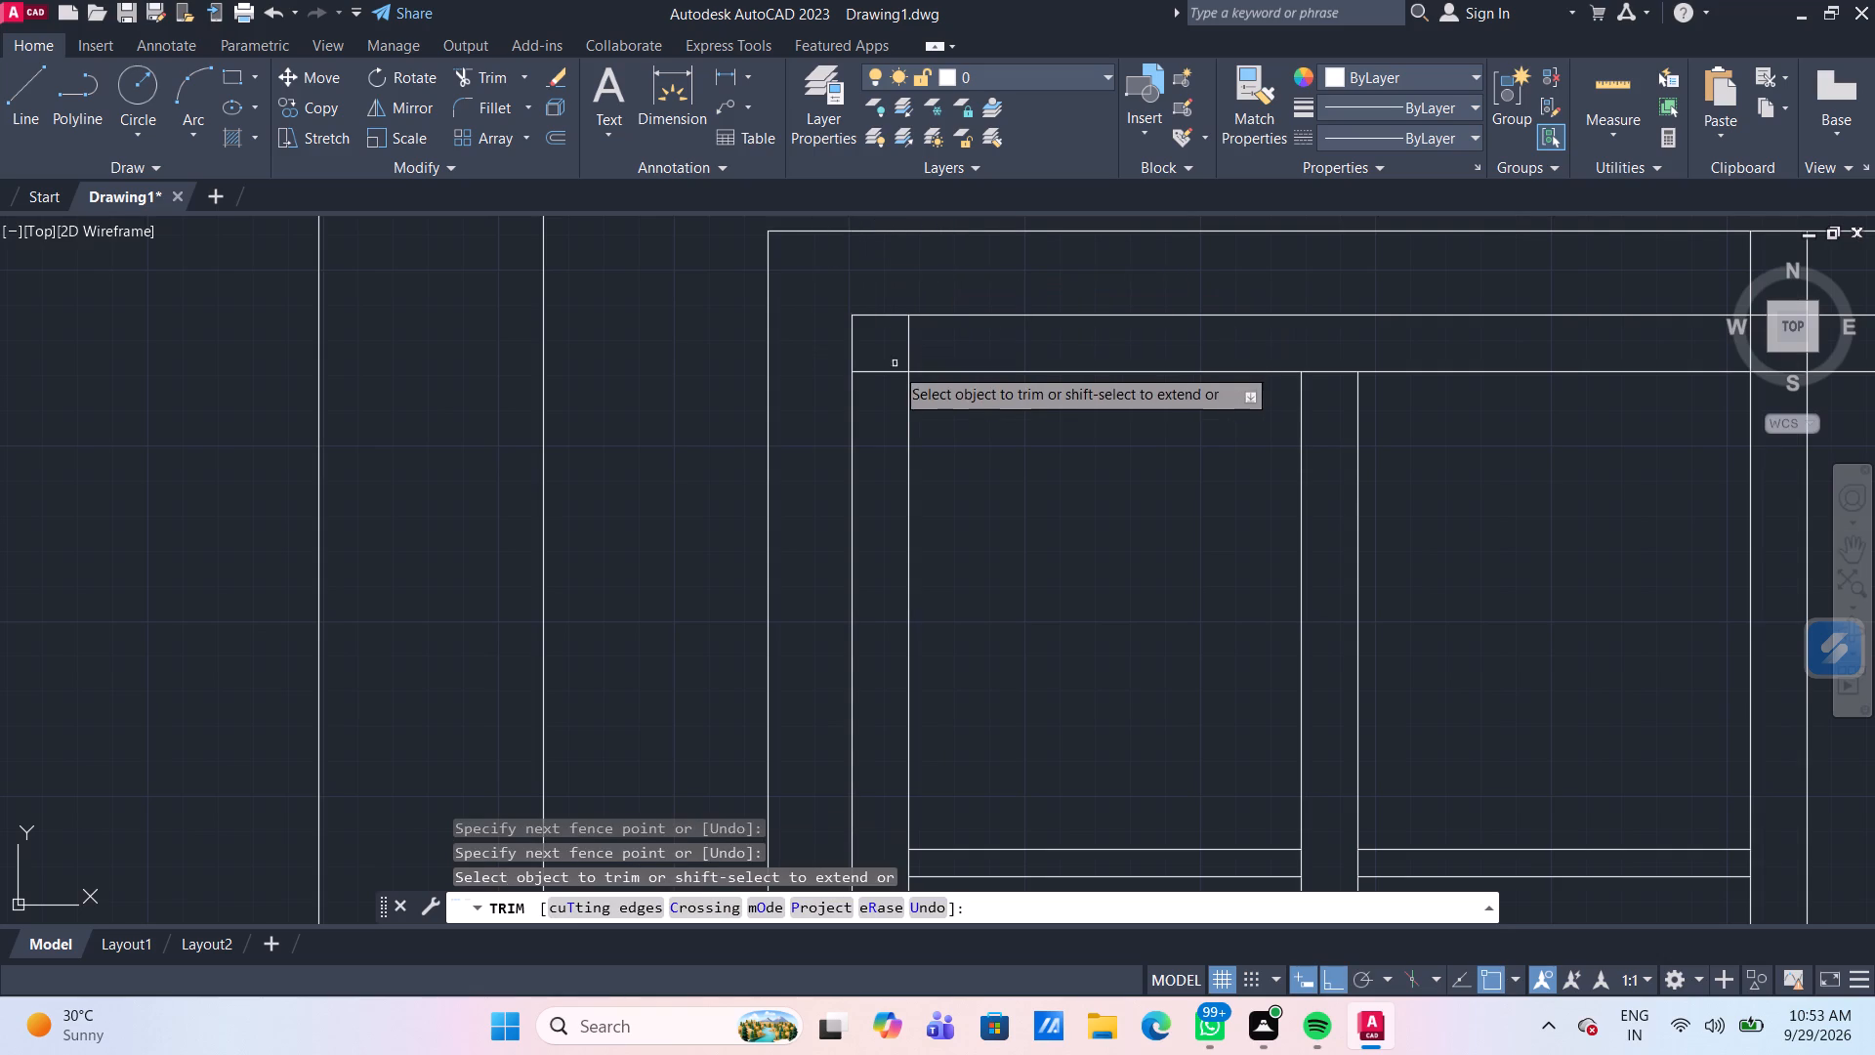
pyautogui.click(866, 401)
pyautogui.click(914, 340)
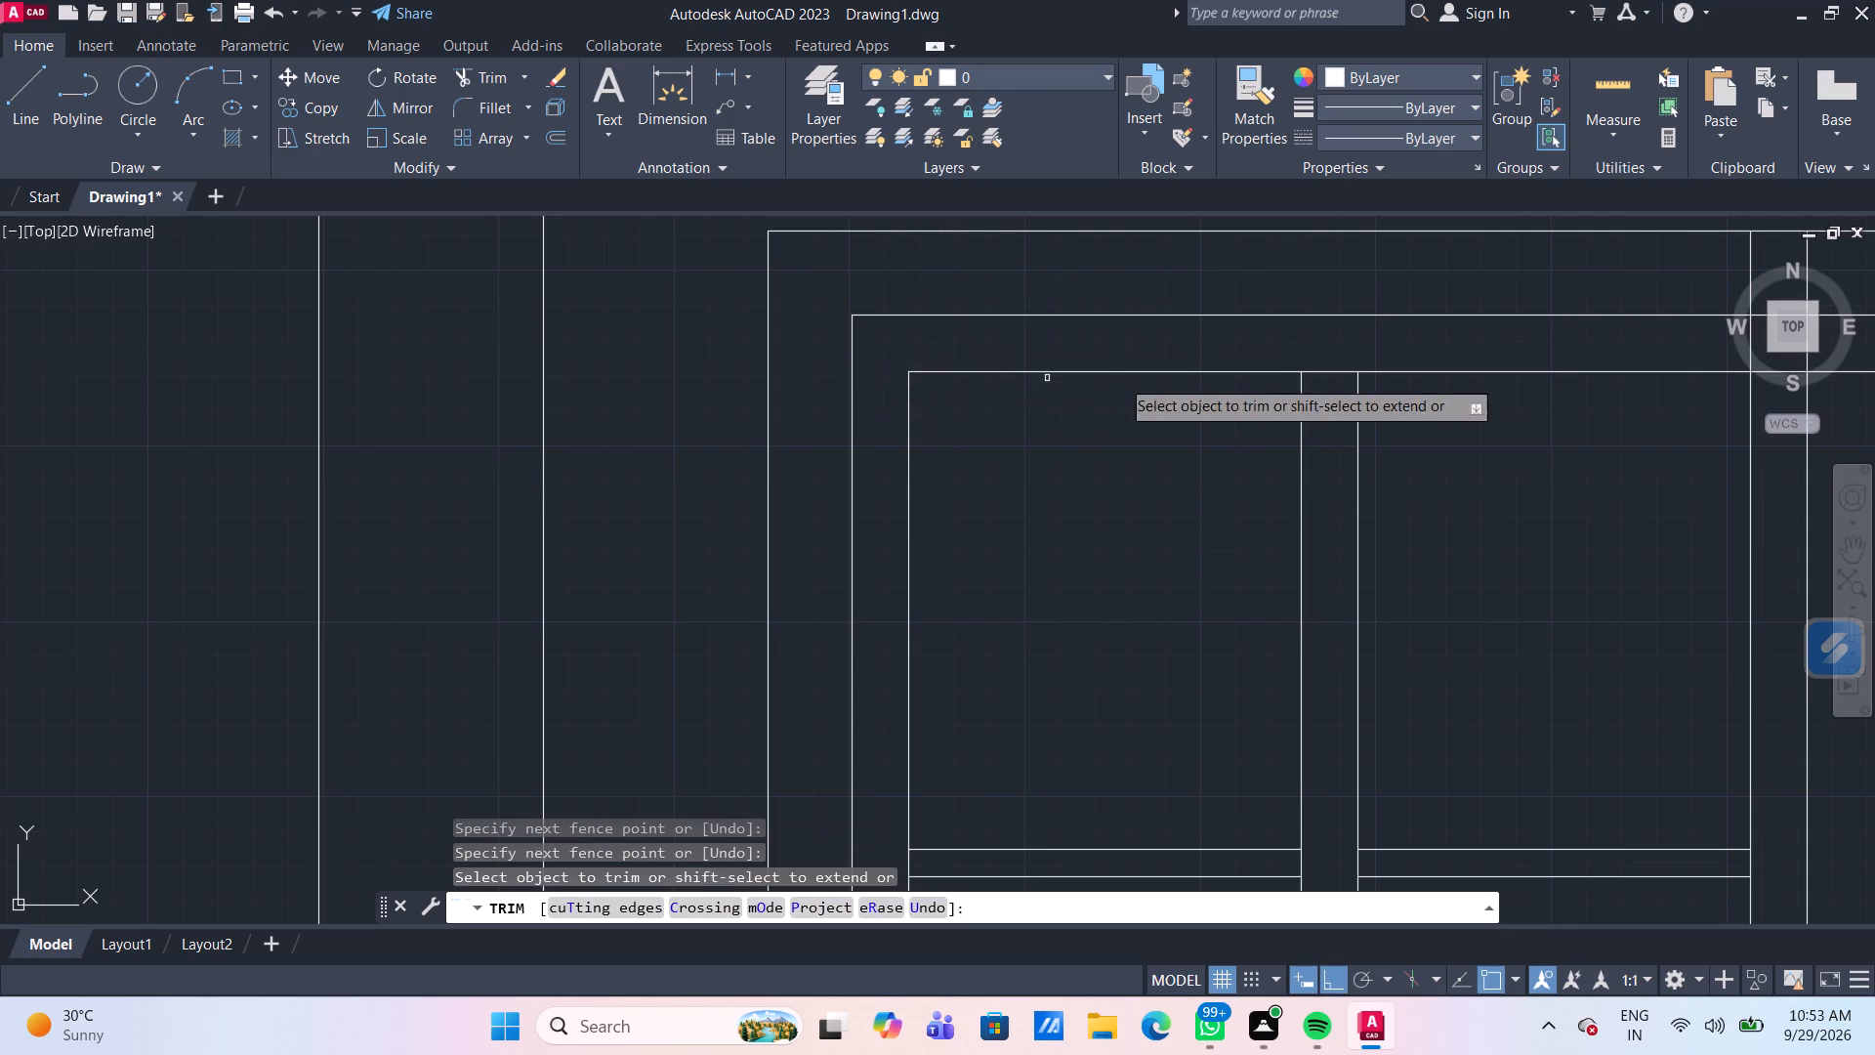
pyautogui.click(1333, 371)
# Trim the overlapping line ends at the frame's top-right corner so the nested rectangles have clean corners.
pyautogui.scroll(-2, 1394, 459)
pyautogui.moveTo(1406, 469); pyautogui.dragTo(1248, 469, button='middle')
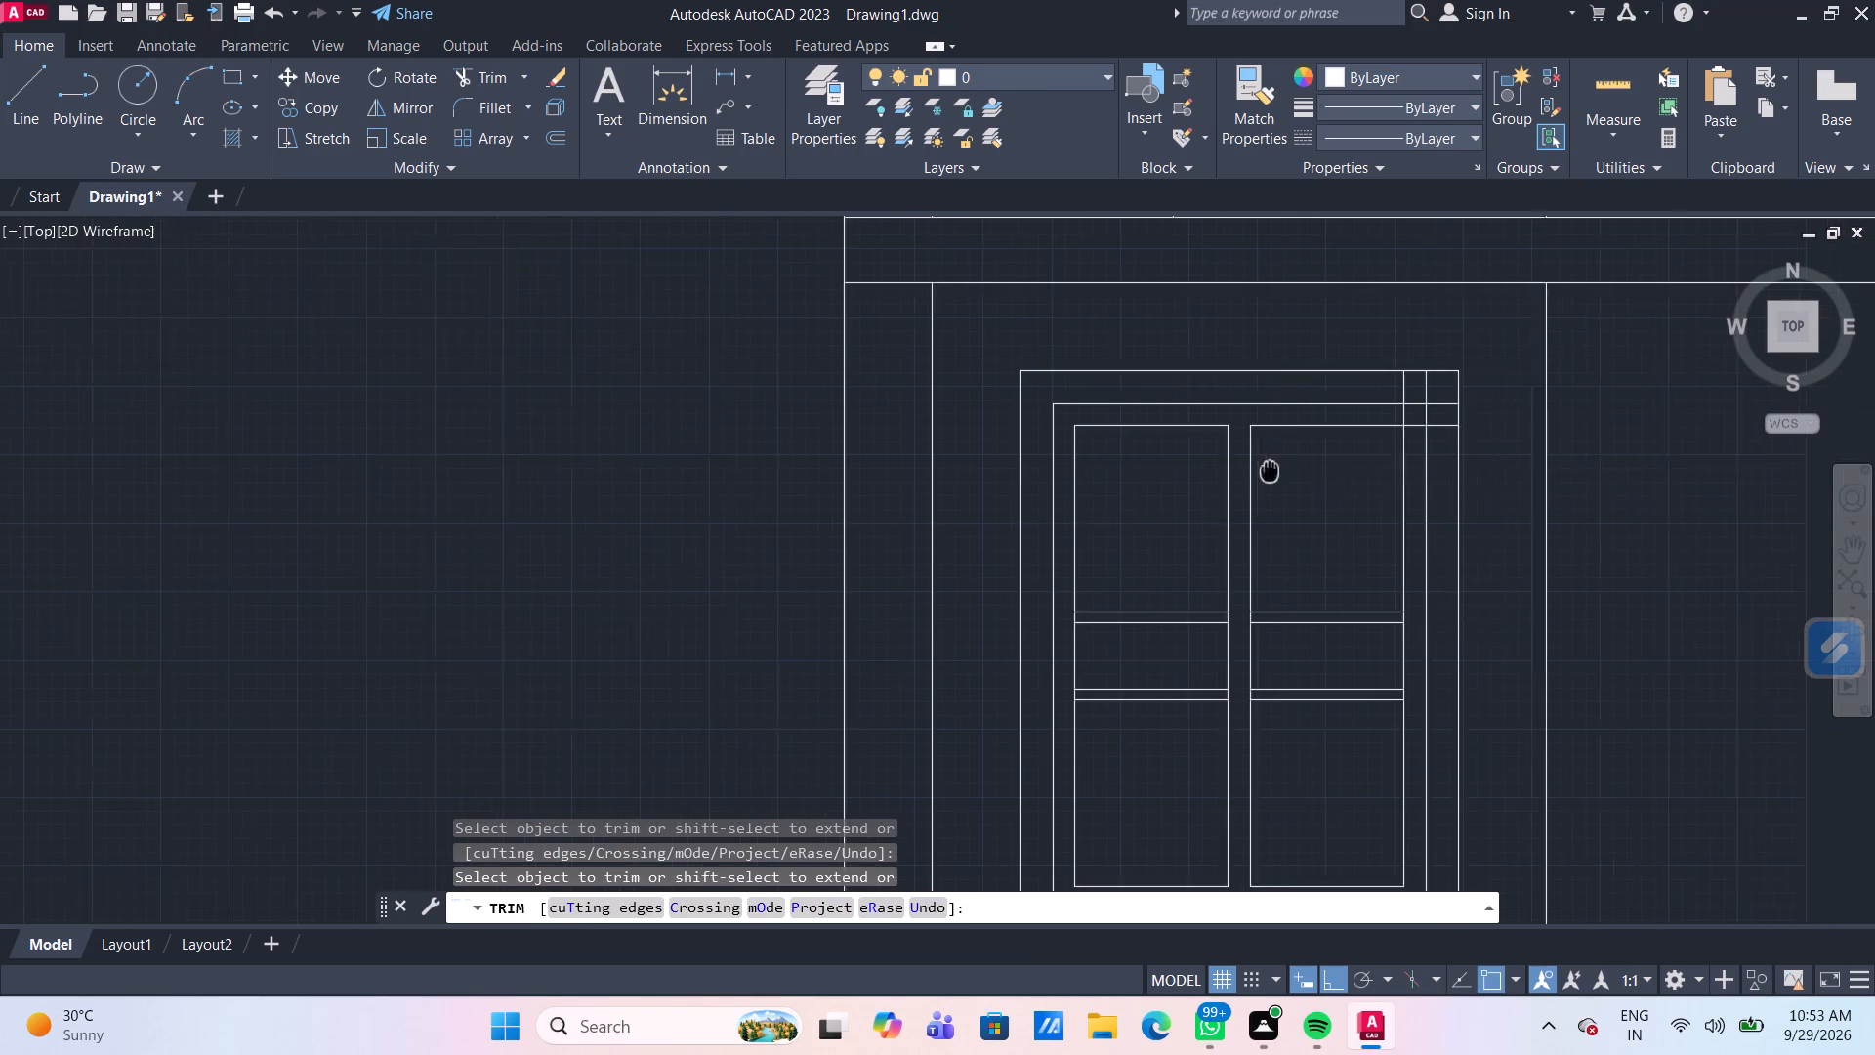
pyautogui.moveTo(1248, 469); pyautogui.dragTo(950, 472, button='middle')
pyautogui.scroll(2, 1281, 339)
pyautogui.scroll(1, 980, 431)
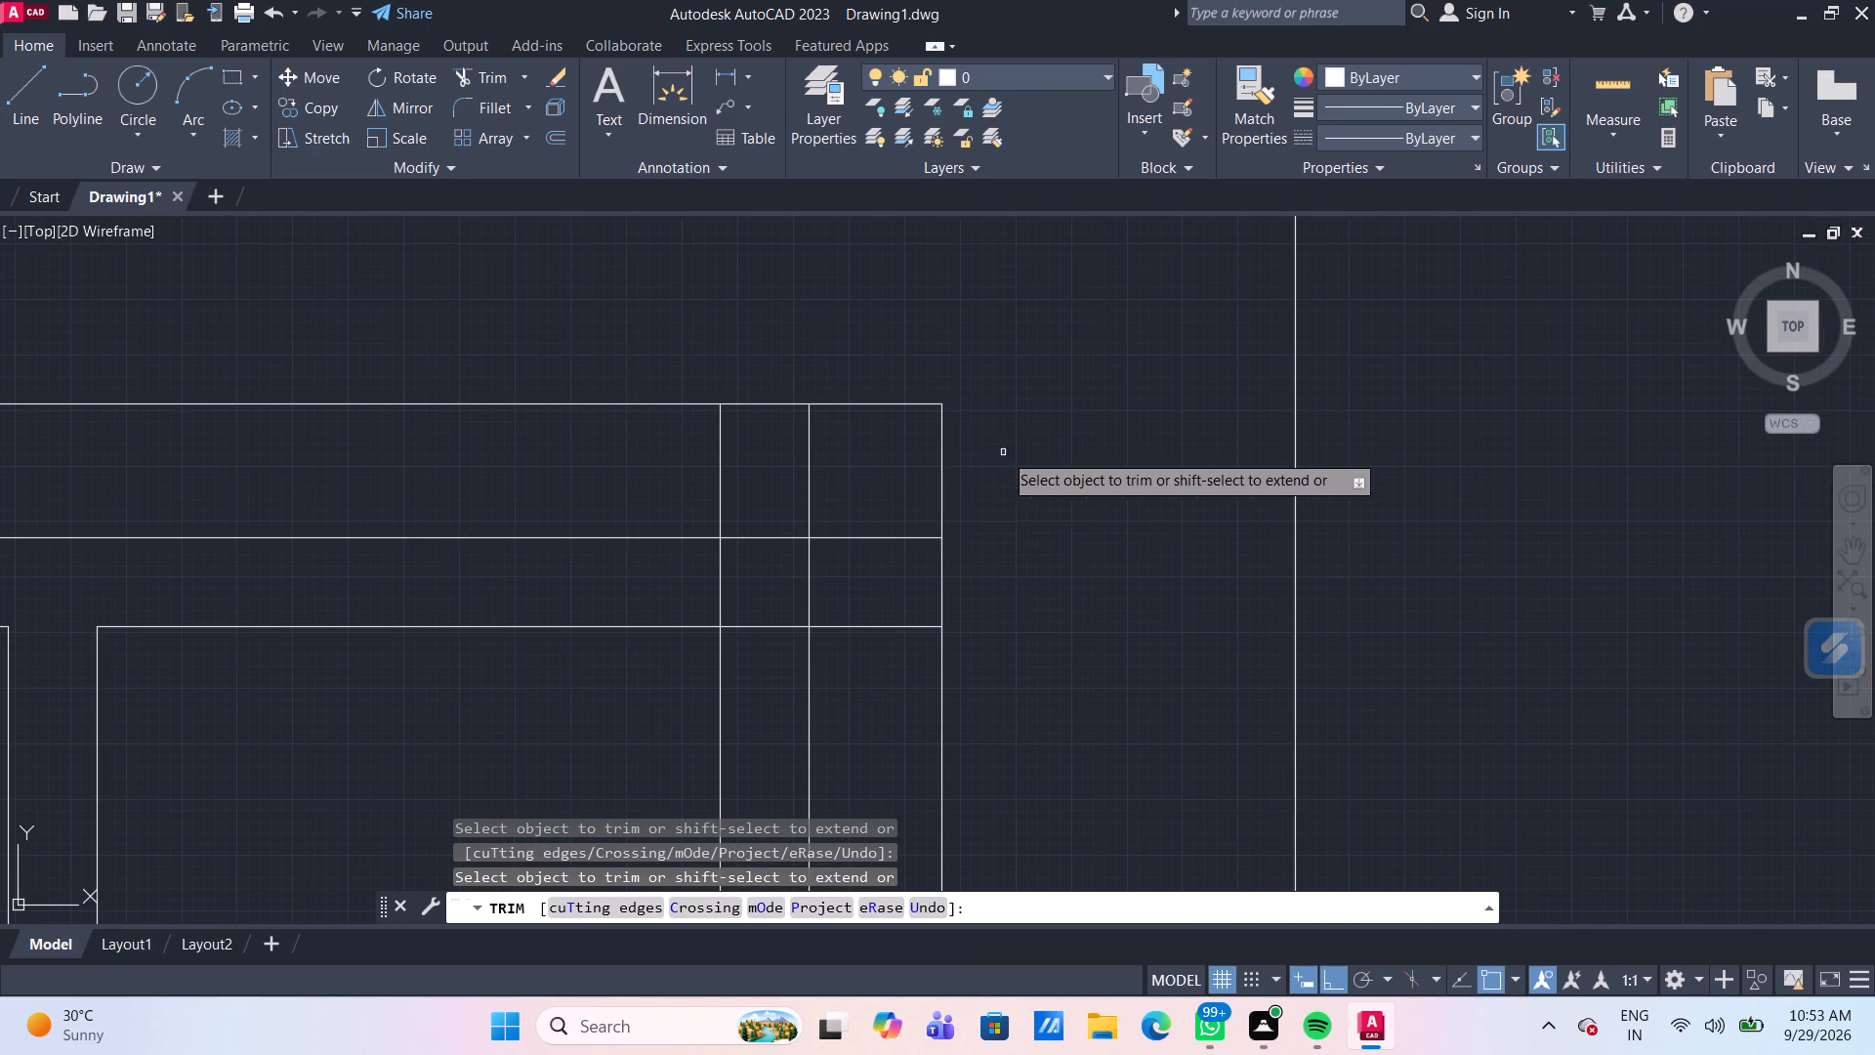
pyautogui.click(689, 443)
pyautogui.doubleClick(840, 482)
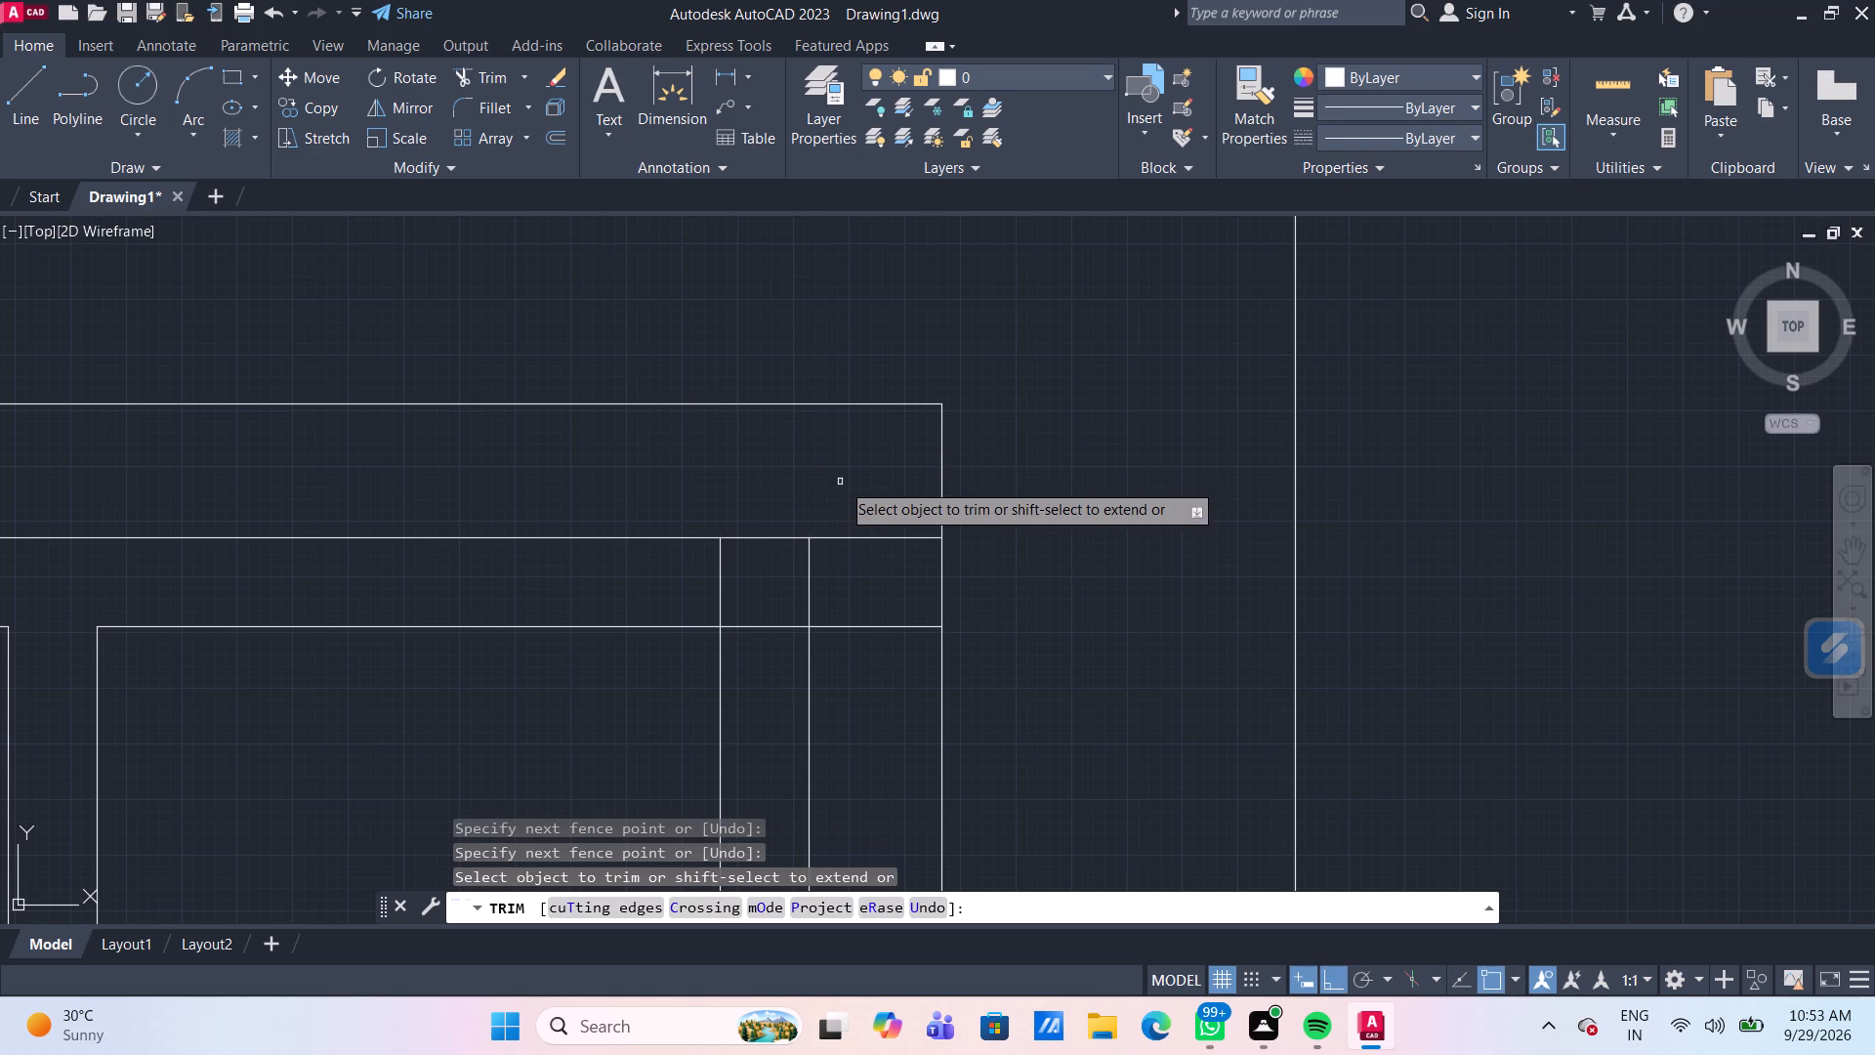
pyautogui.click(880, 664)
pyautogui.click(842, 505)
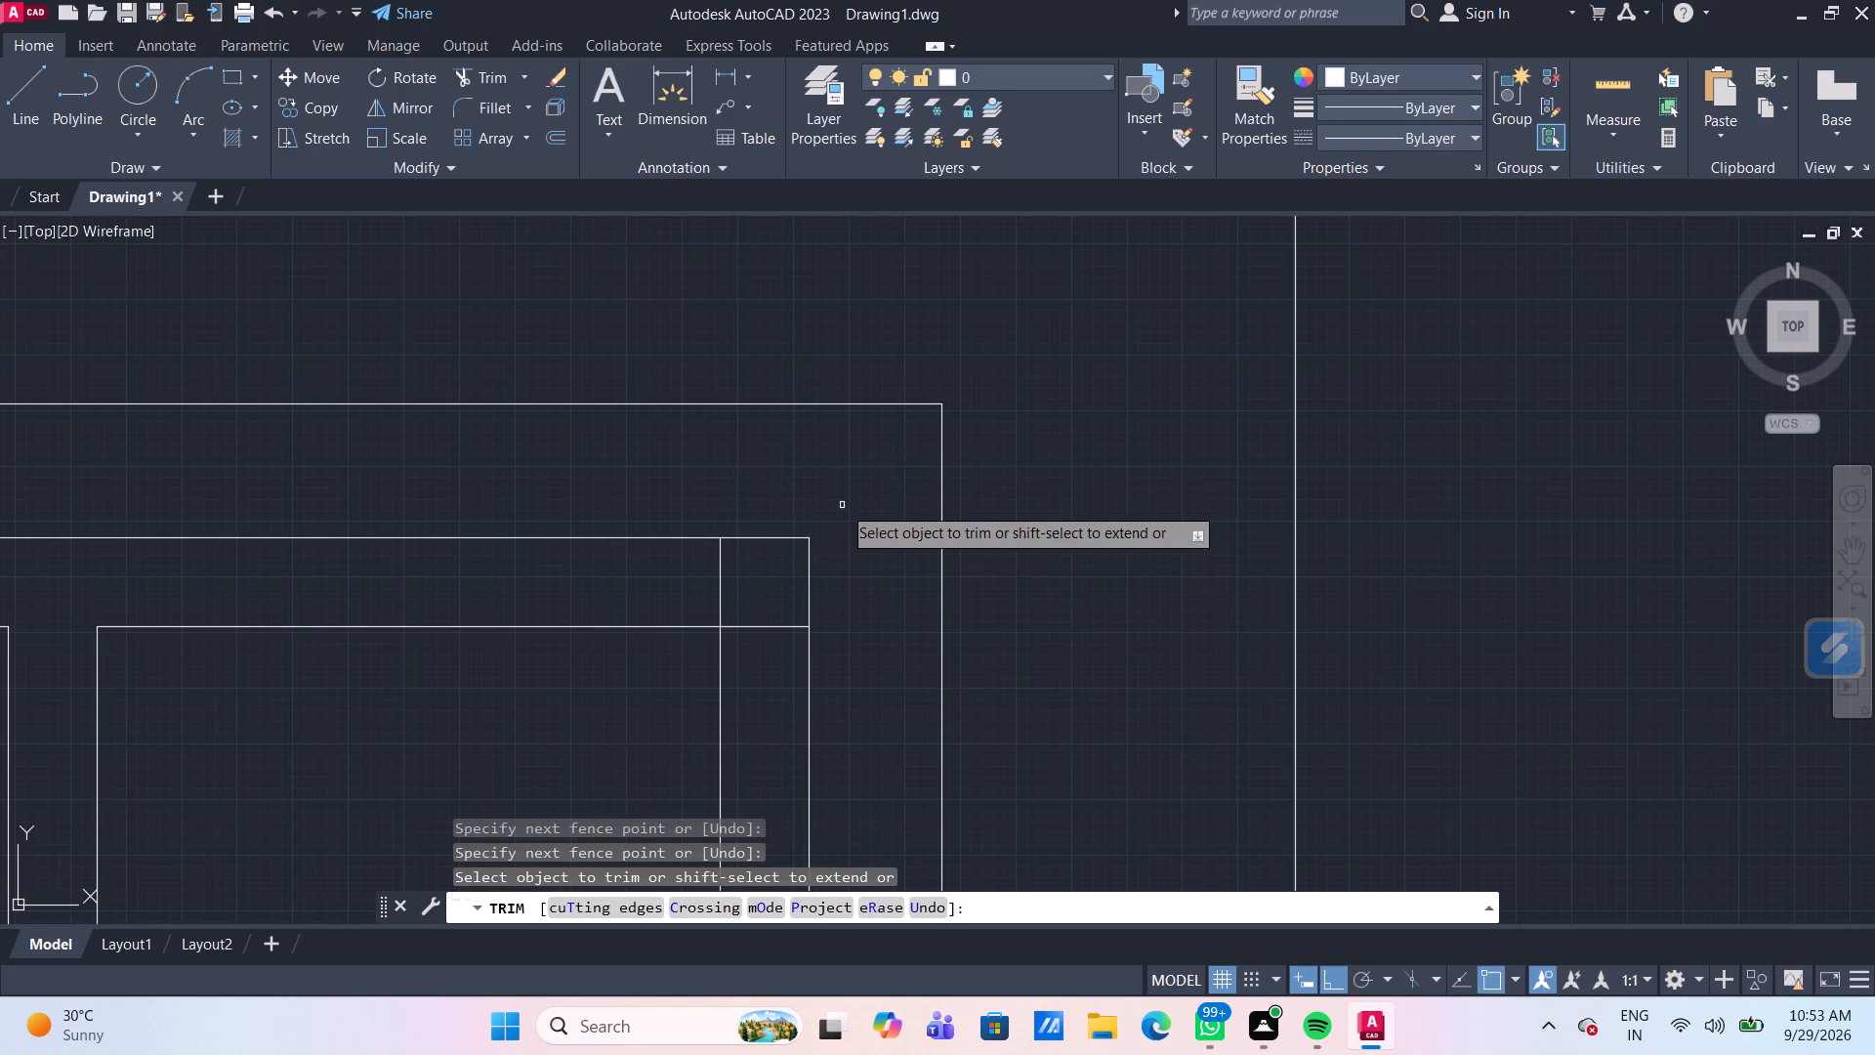
pyautogui.click(706, 569)
pyautogui.click(751, 645)
# Trim the two central divider lines and the left inner edge between the upper pair of horizontal lines.
pyautogui.scroll(-3, 751, 643)
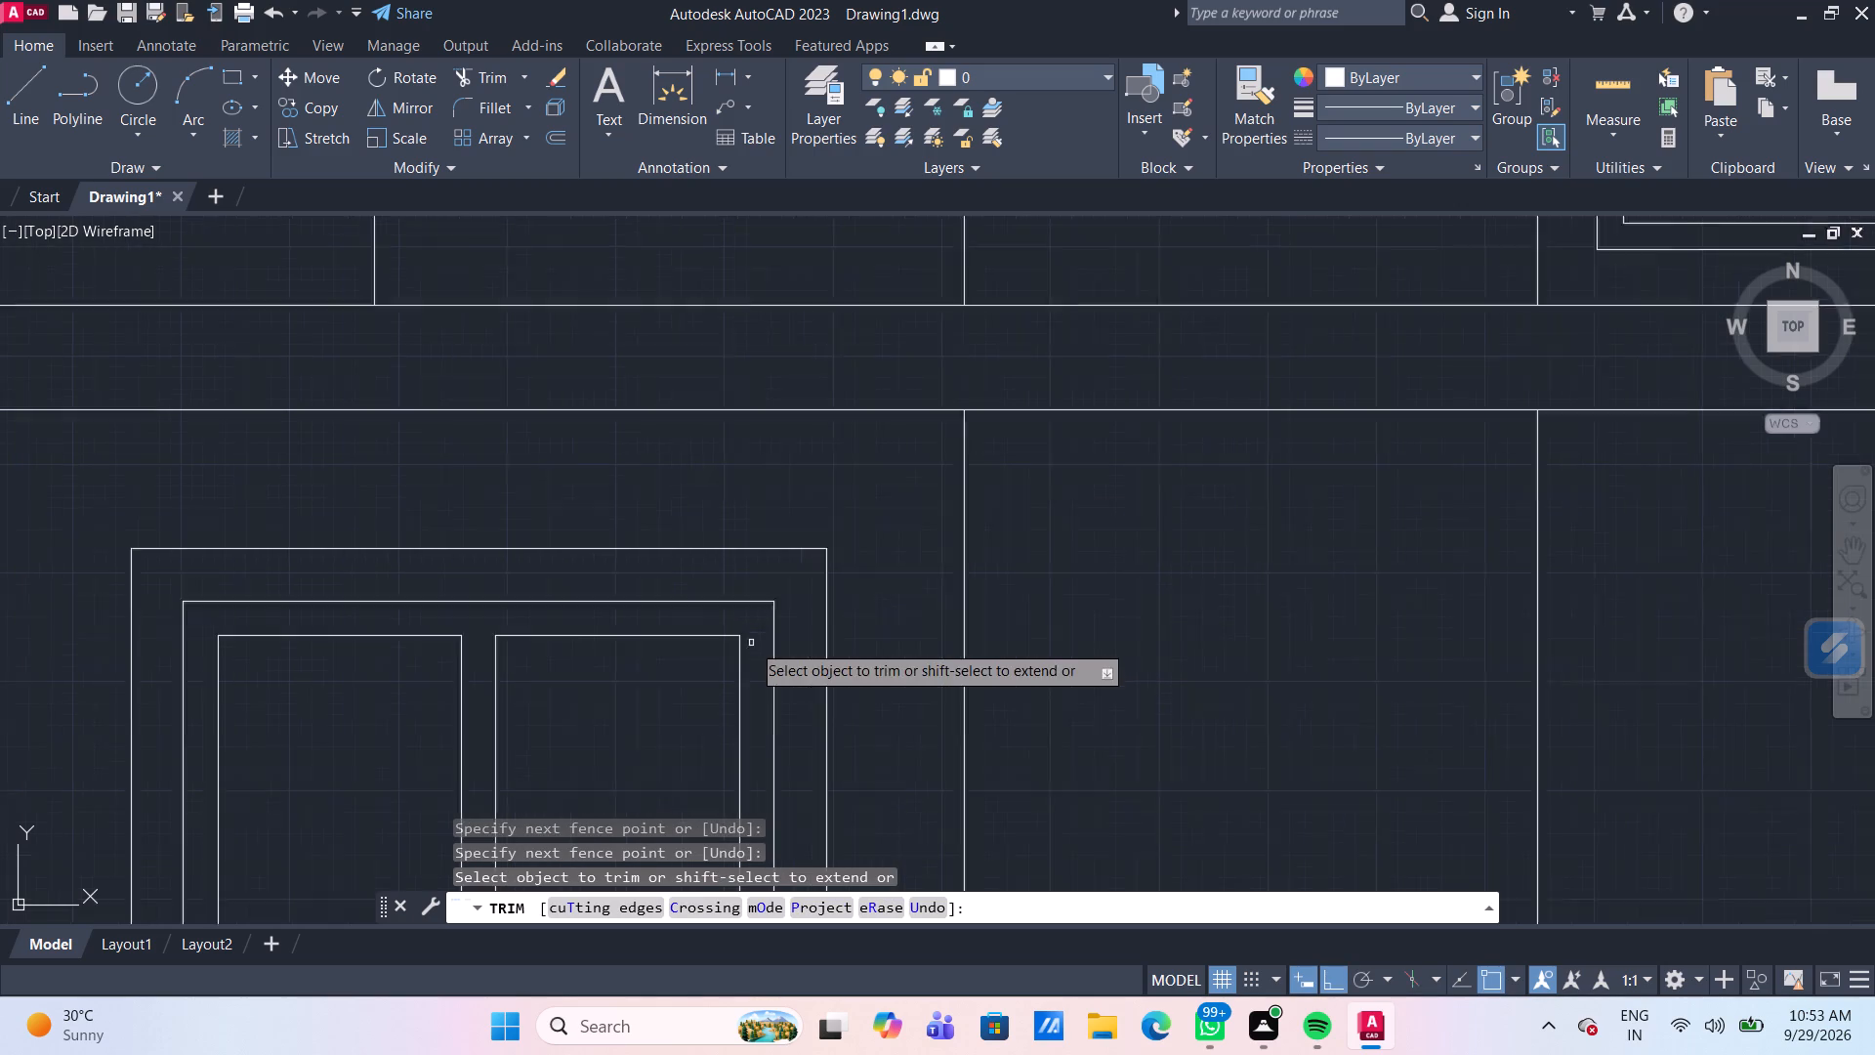
pyautogui.moveTo(898, 706); pyautogui.dragTo(1063, 498, button='middle')
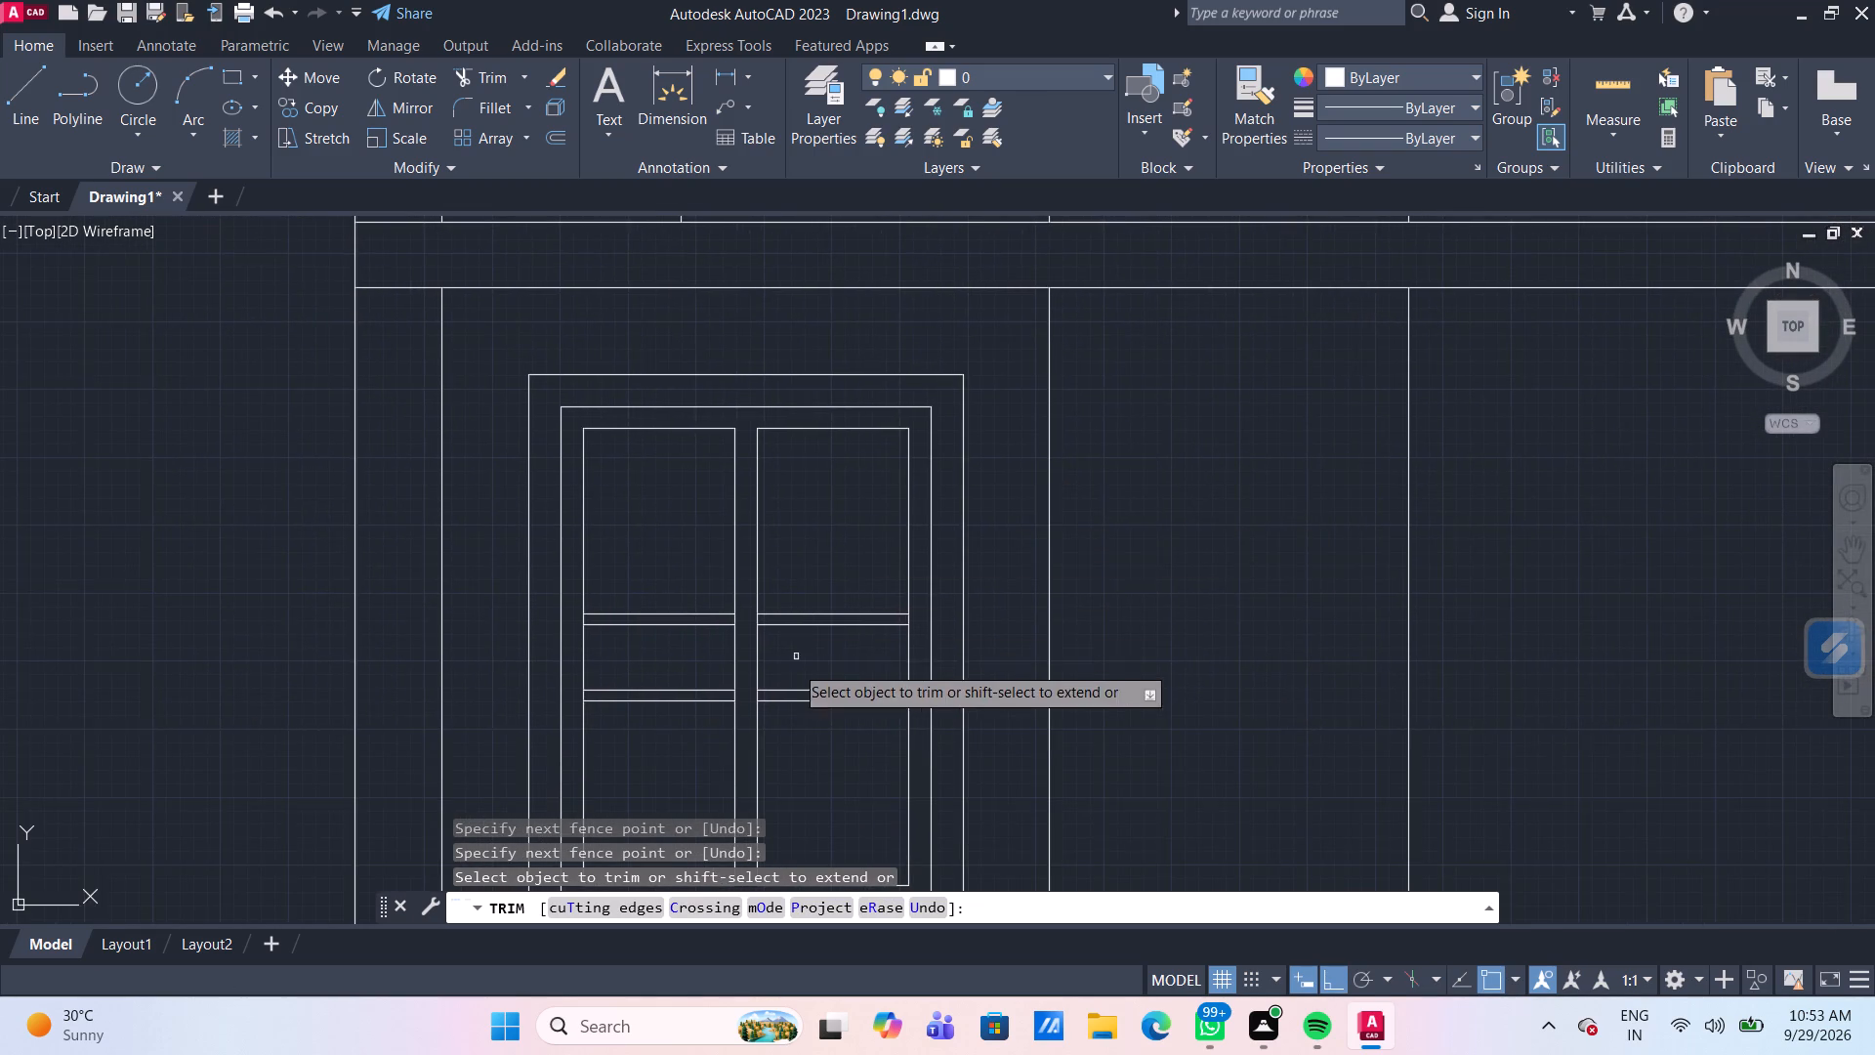
pyautogui.scroll(2, 764, 631)
pyautogui.click(670, 600)
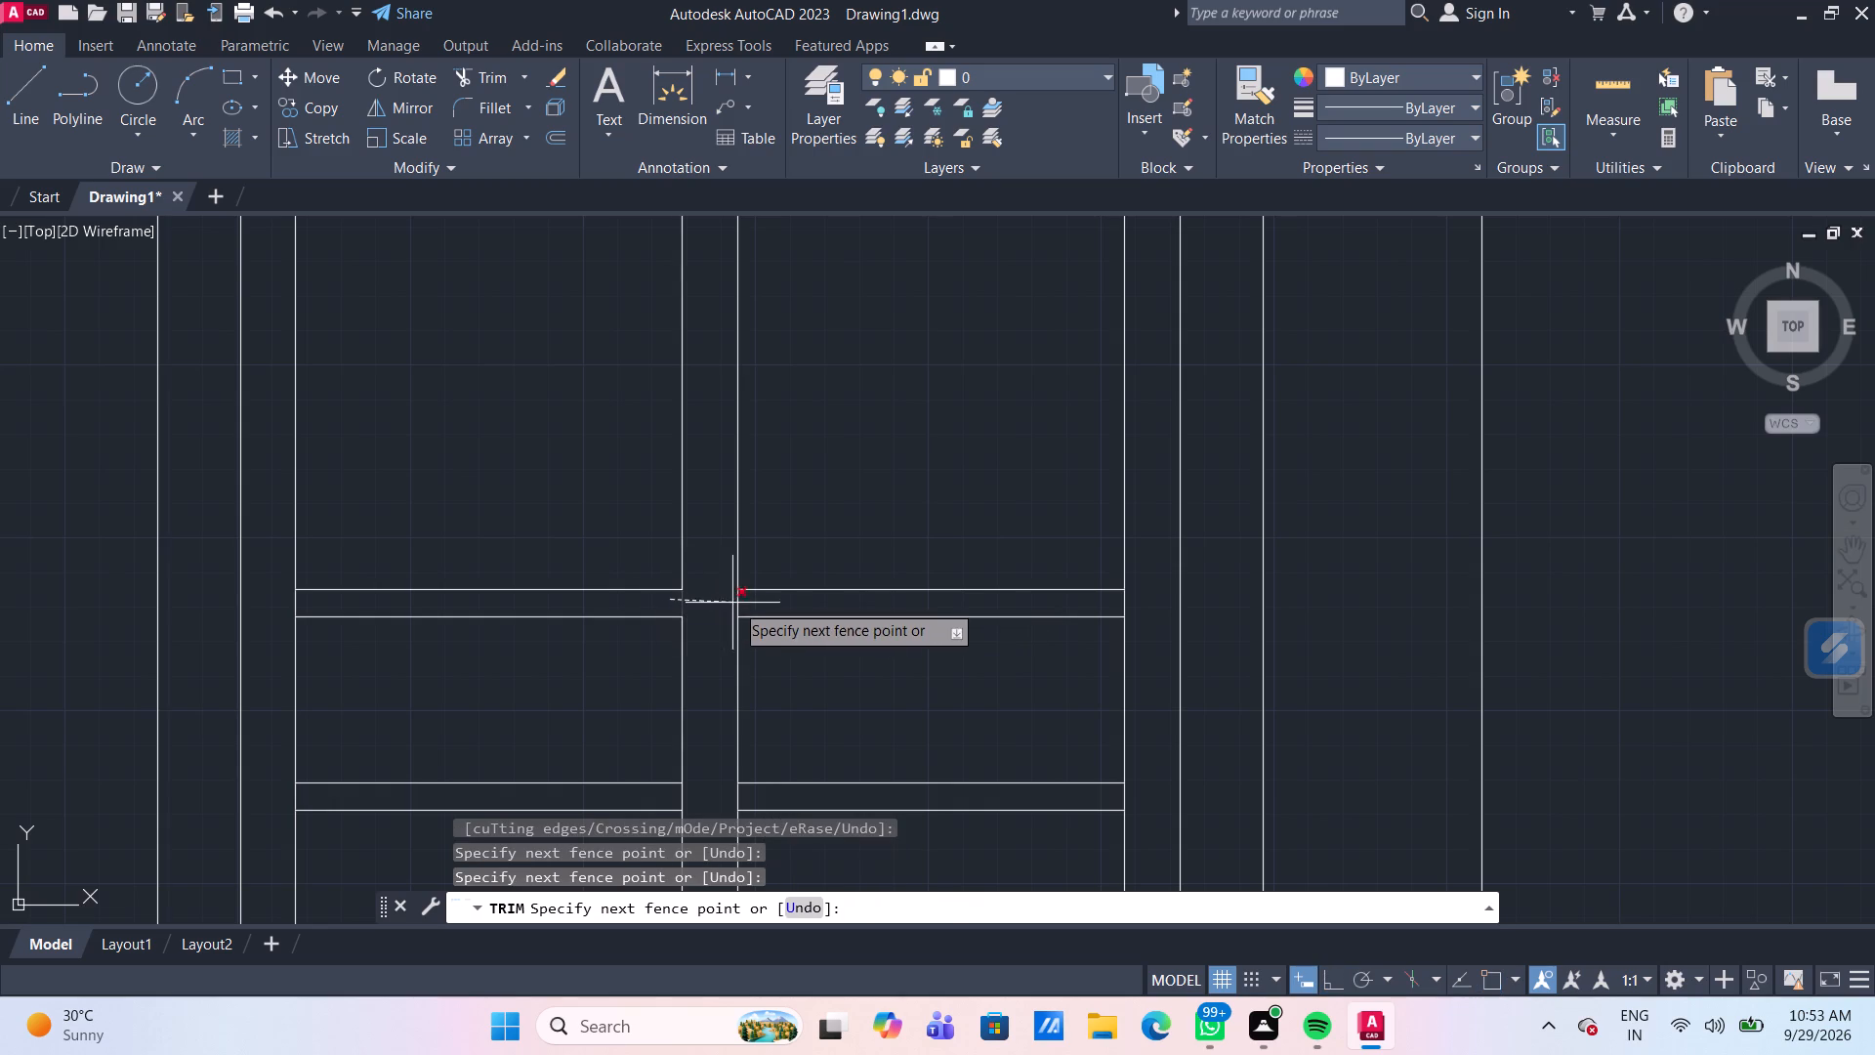
pyautogui.click(752, 603)
pyautogui.scroll(-1, 536, 637)
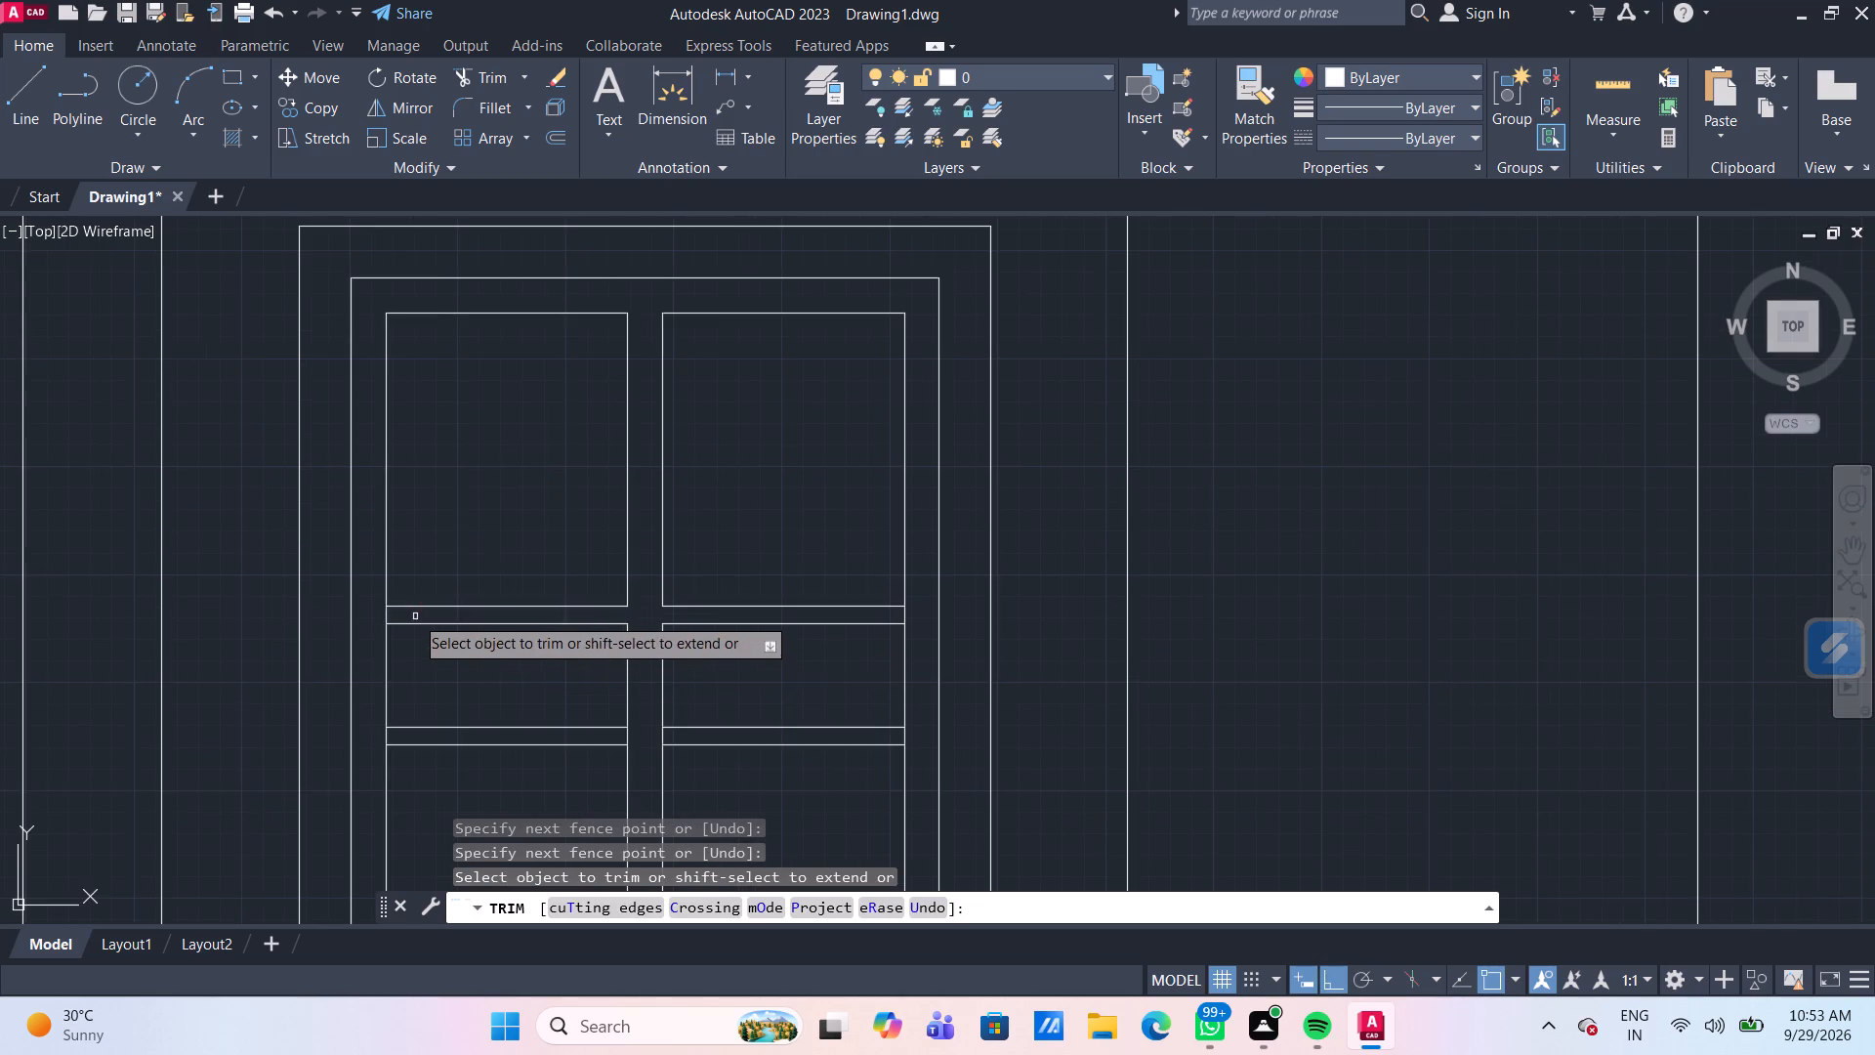
pyautogui.scroll(1, 390, 612)
pyautogui.click(379, 616)
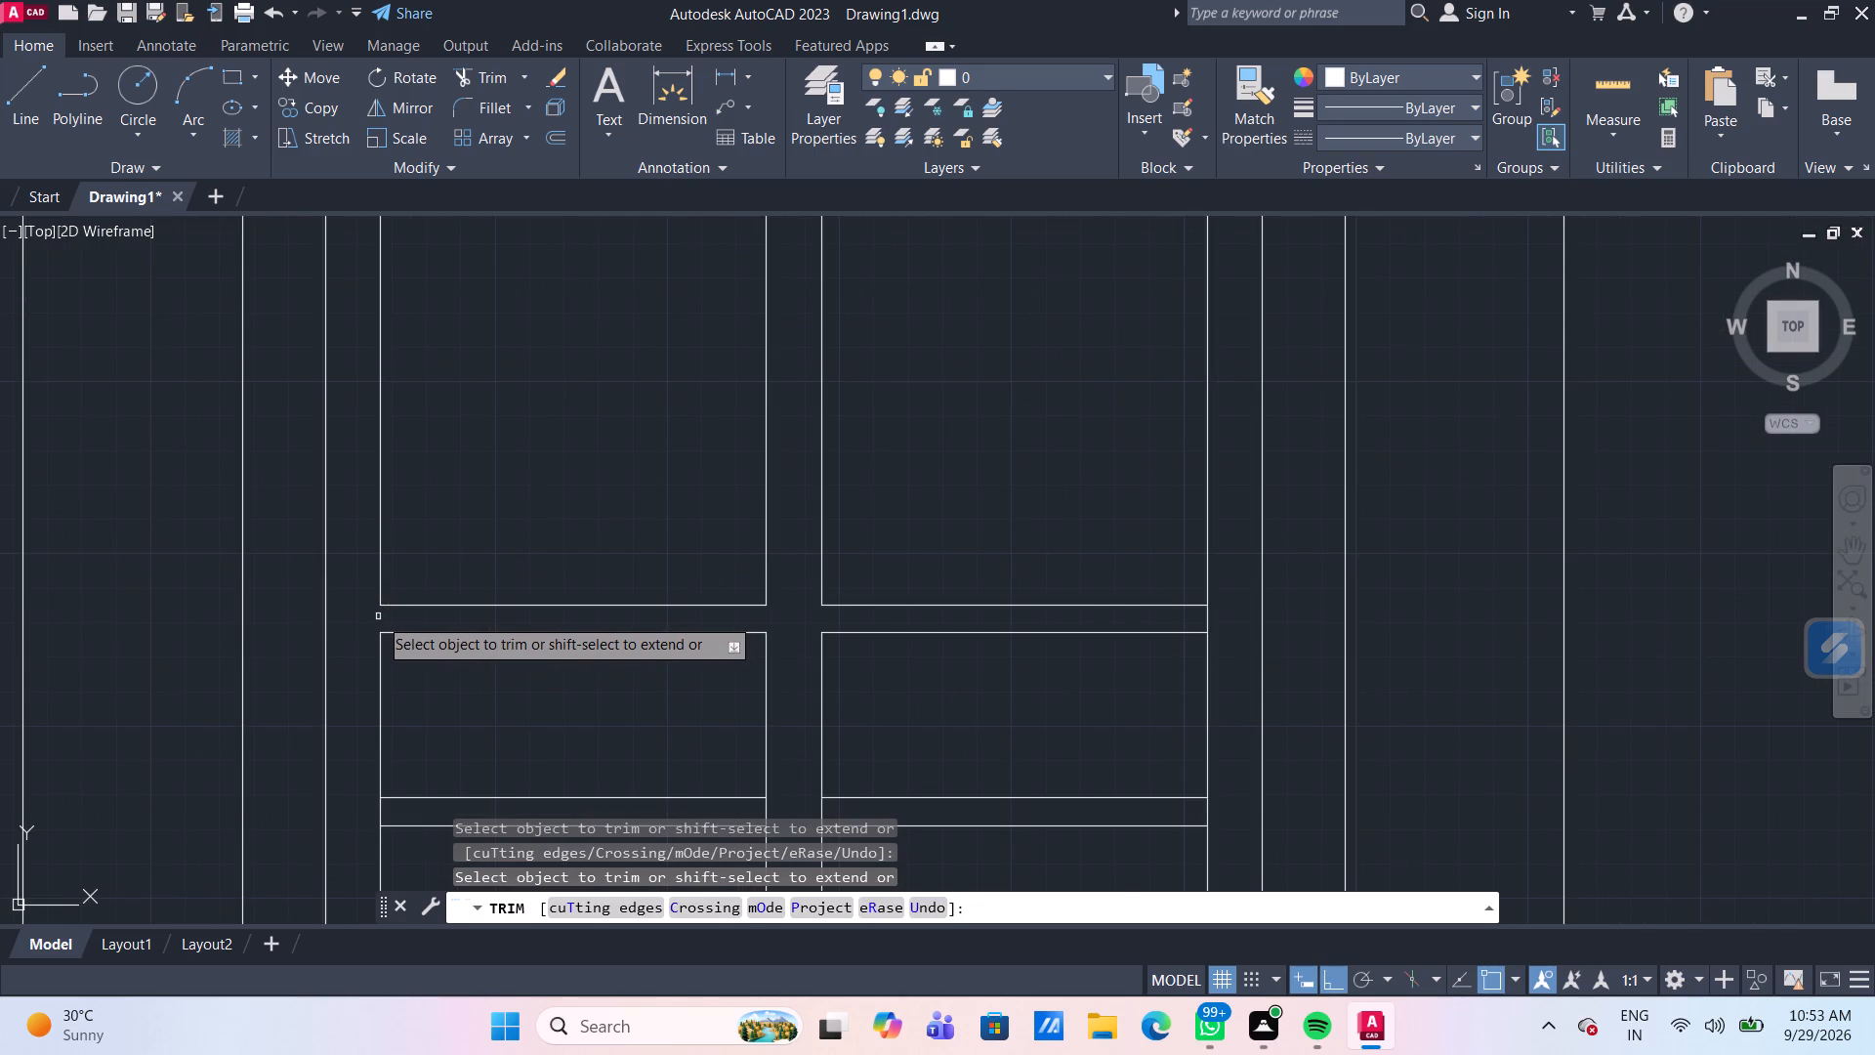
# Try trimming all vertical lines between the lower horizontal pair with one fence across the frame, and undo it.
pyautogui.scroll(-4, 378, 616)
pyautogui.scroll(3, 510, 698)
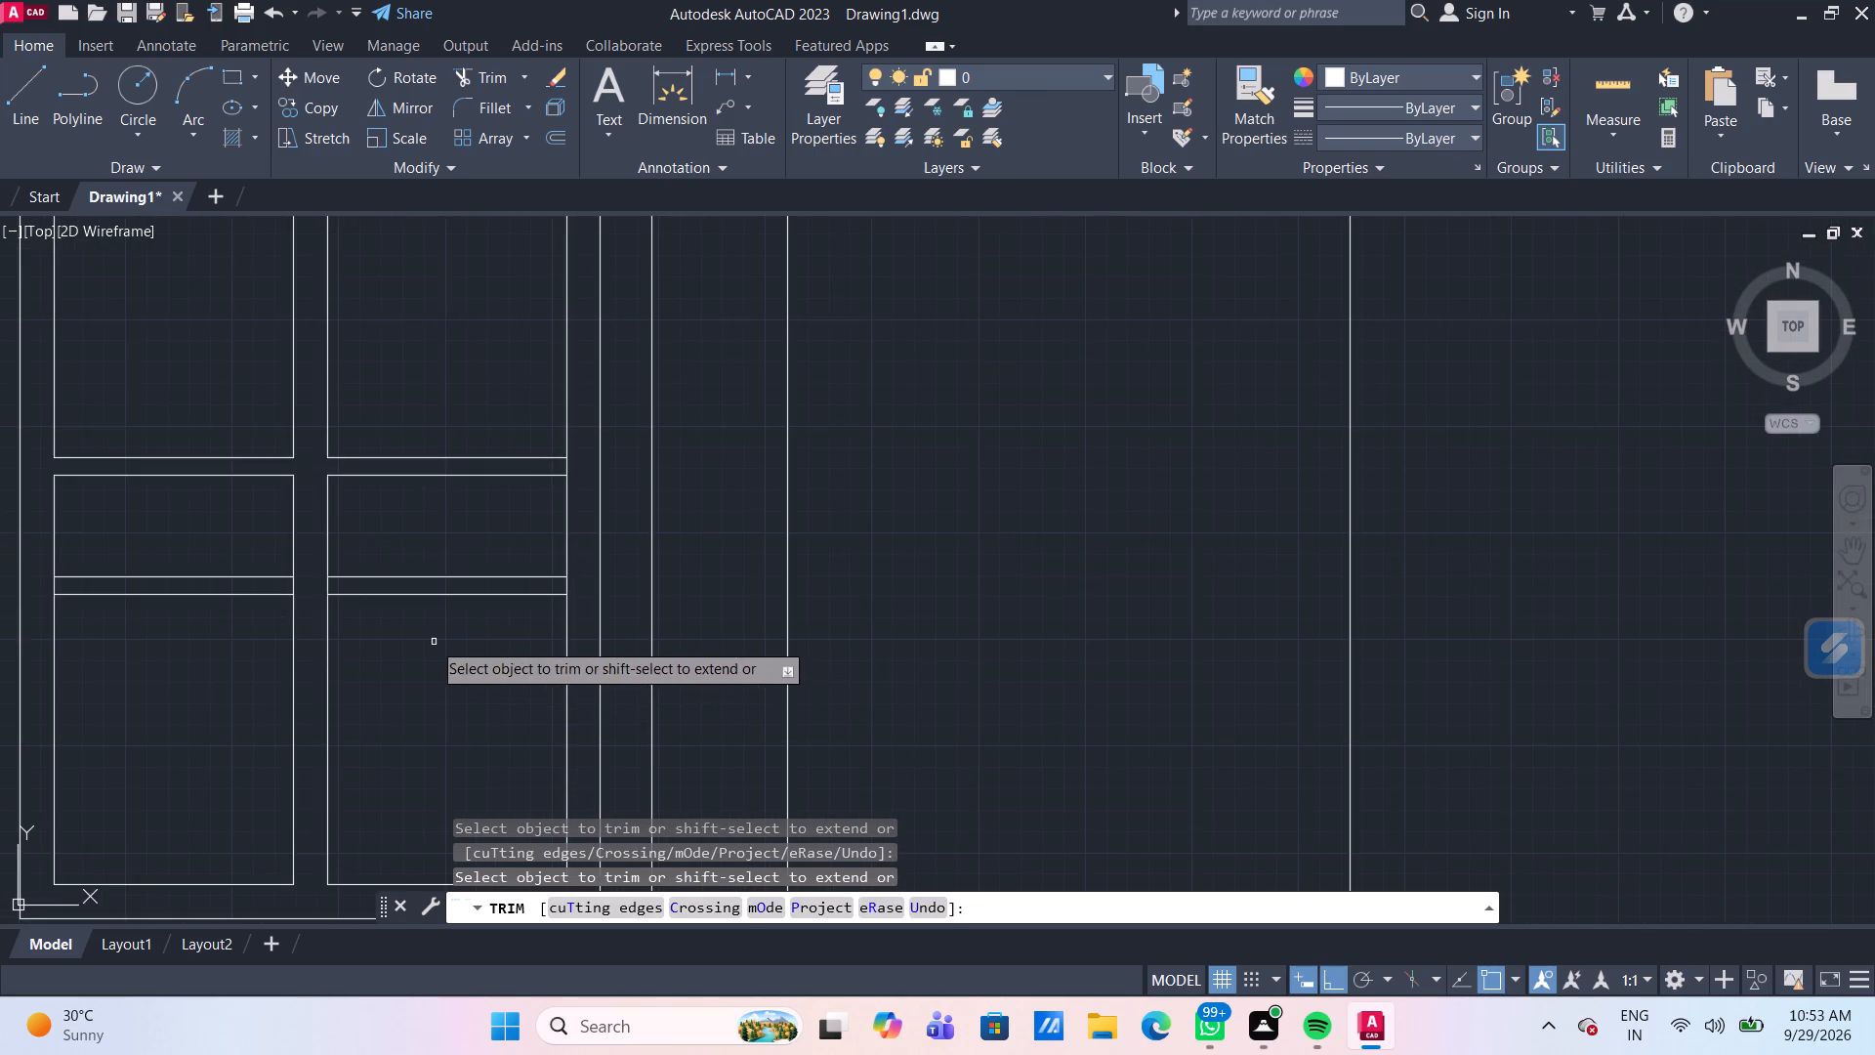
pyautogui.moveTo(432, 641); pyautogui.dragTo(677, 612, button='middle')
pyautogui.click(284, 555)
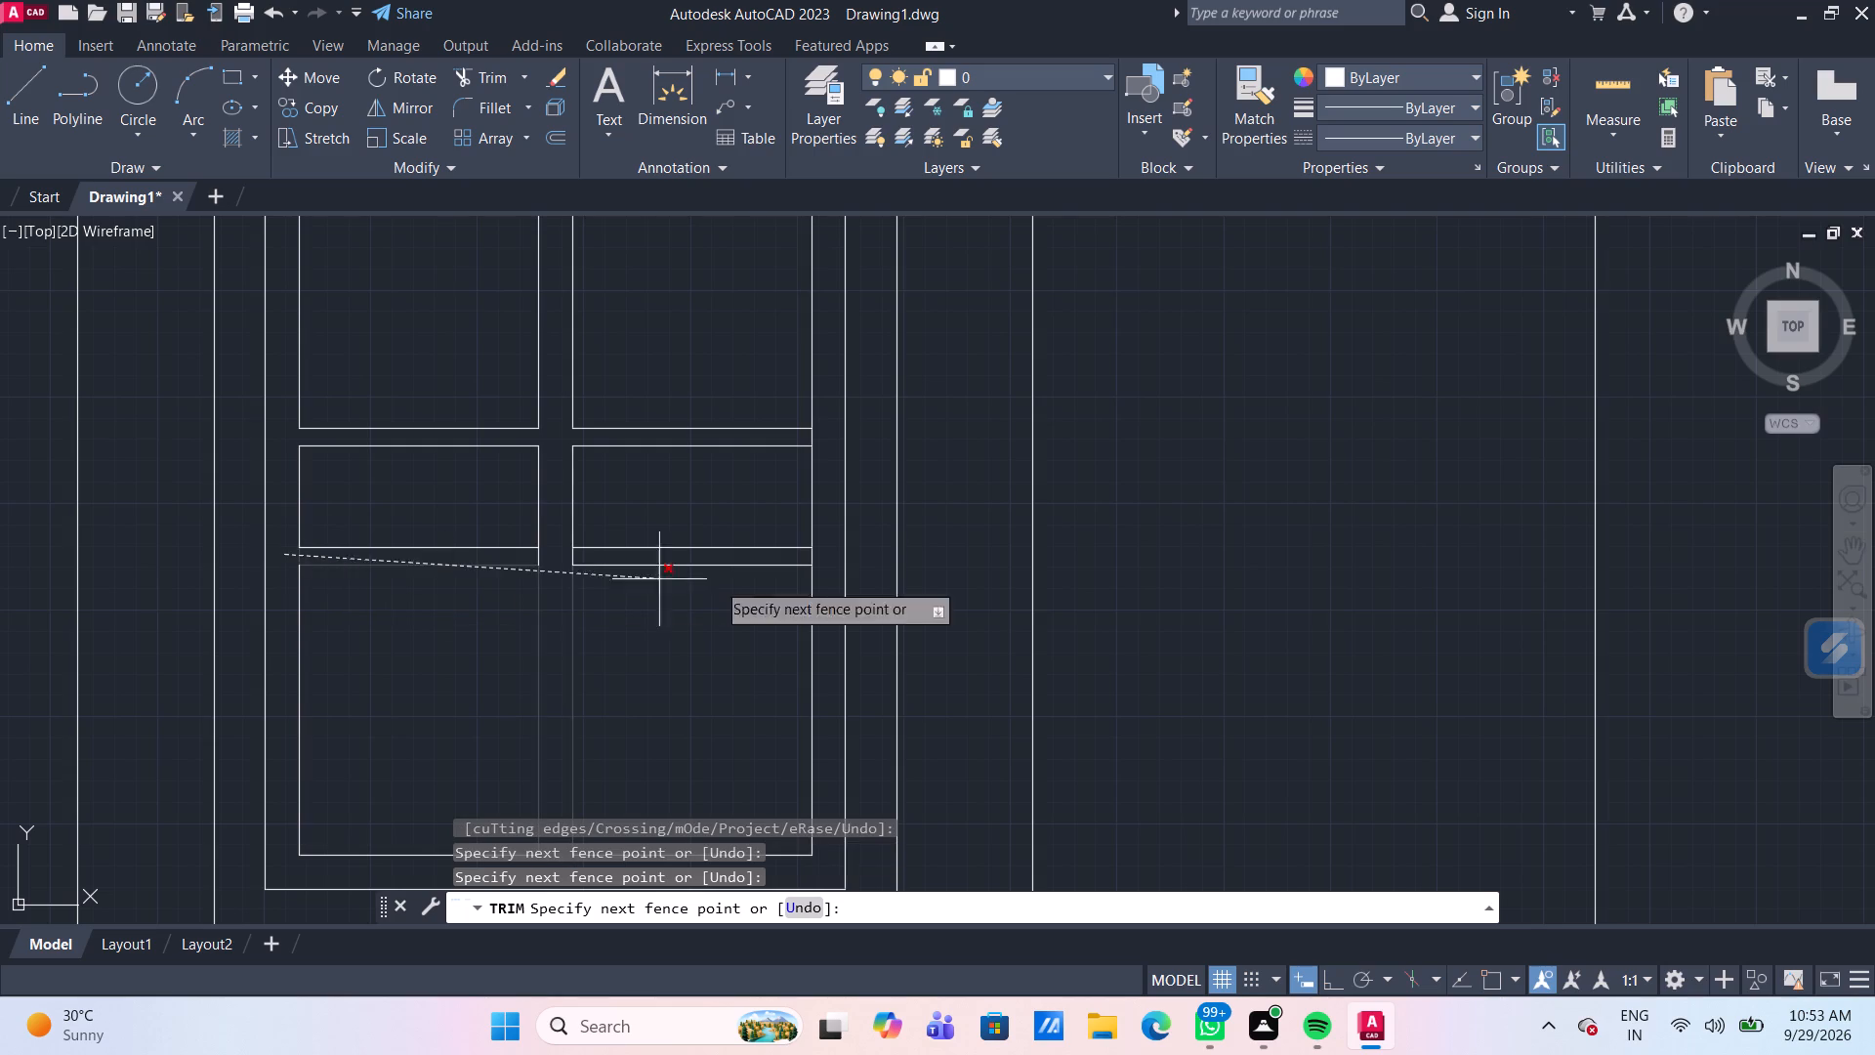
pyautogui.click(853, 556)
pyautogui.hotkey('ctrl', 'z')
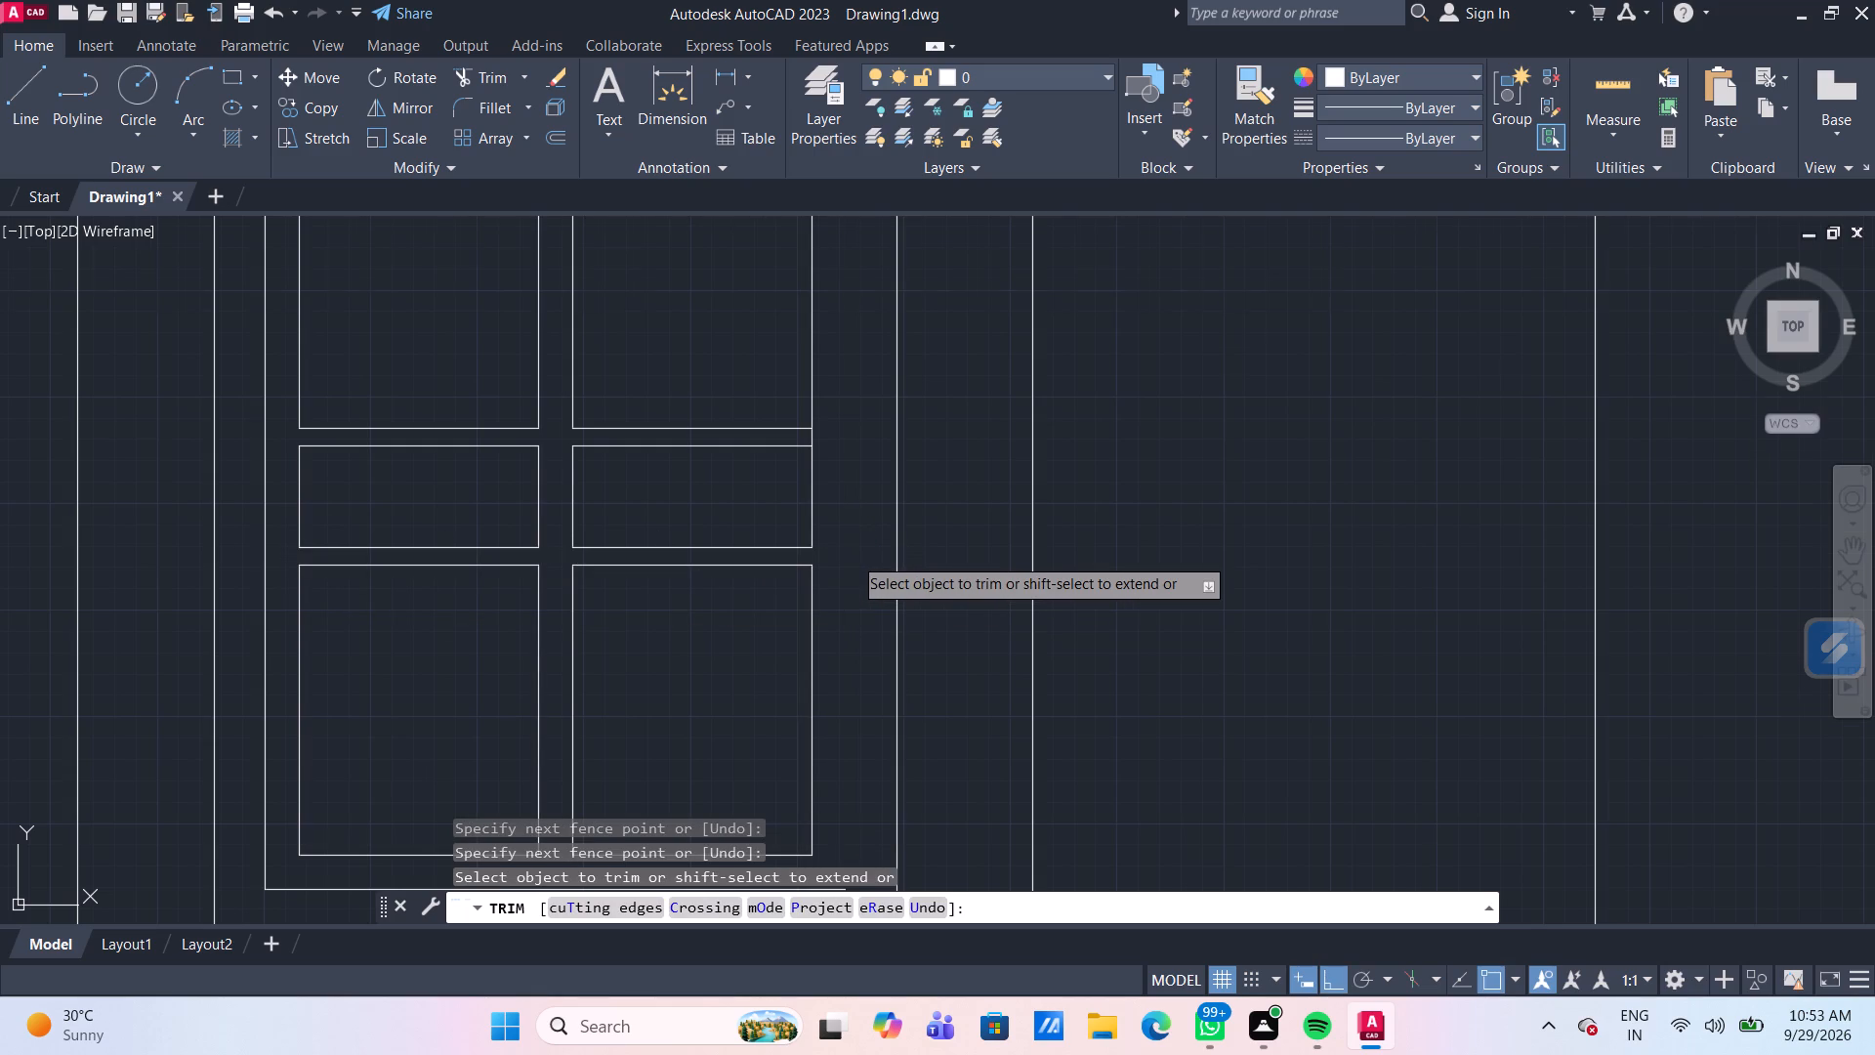
# Trim the right inner edge between the upper horizontal pair and all four vertical segments between the lower pair, leaving six separate panes.
pyautogui.scroll(-3, 853, 556)
pyautogui.scroll(2, 868, 658)
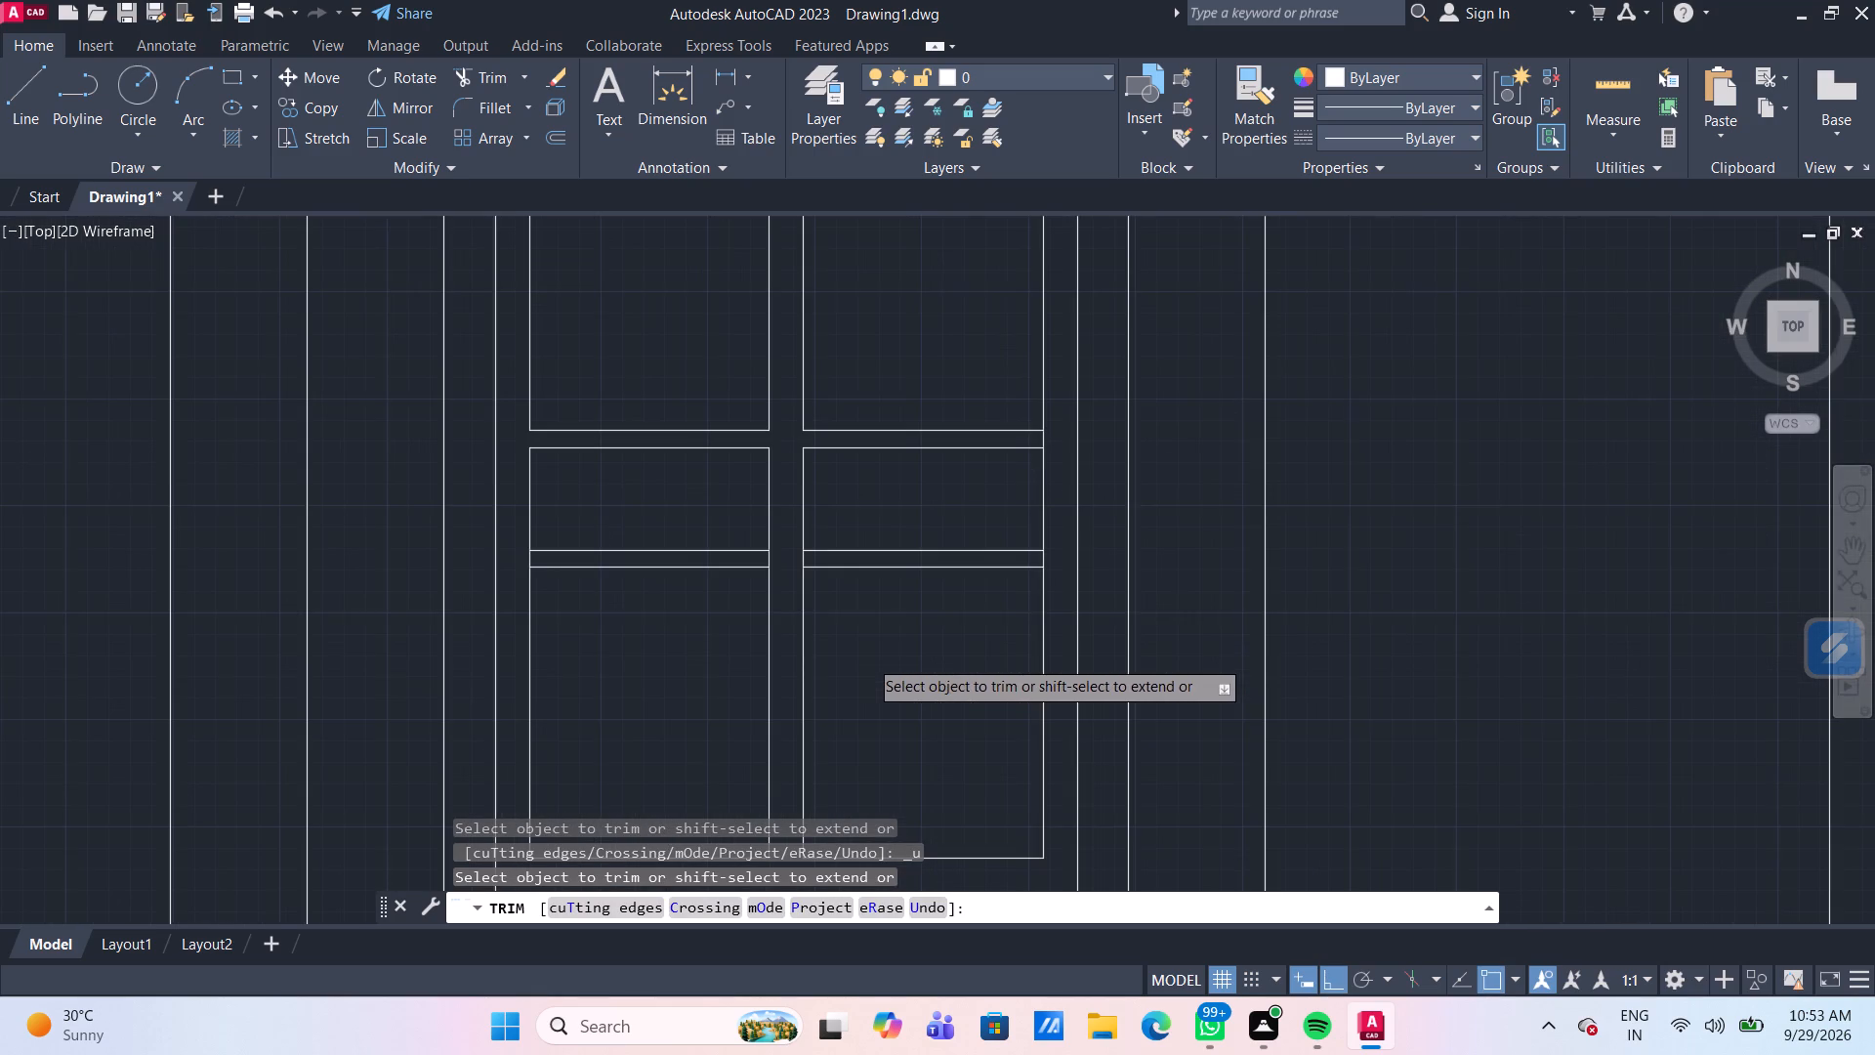
pyautogui.click(1043, 437)
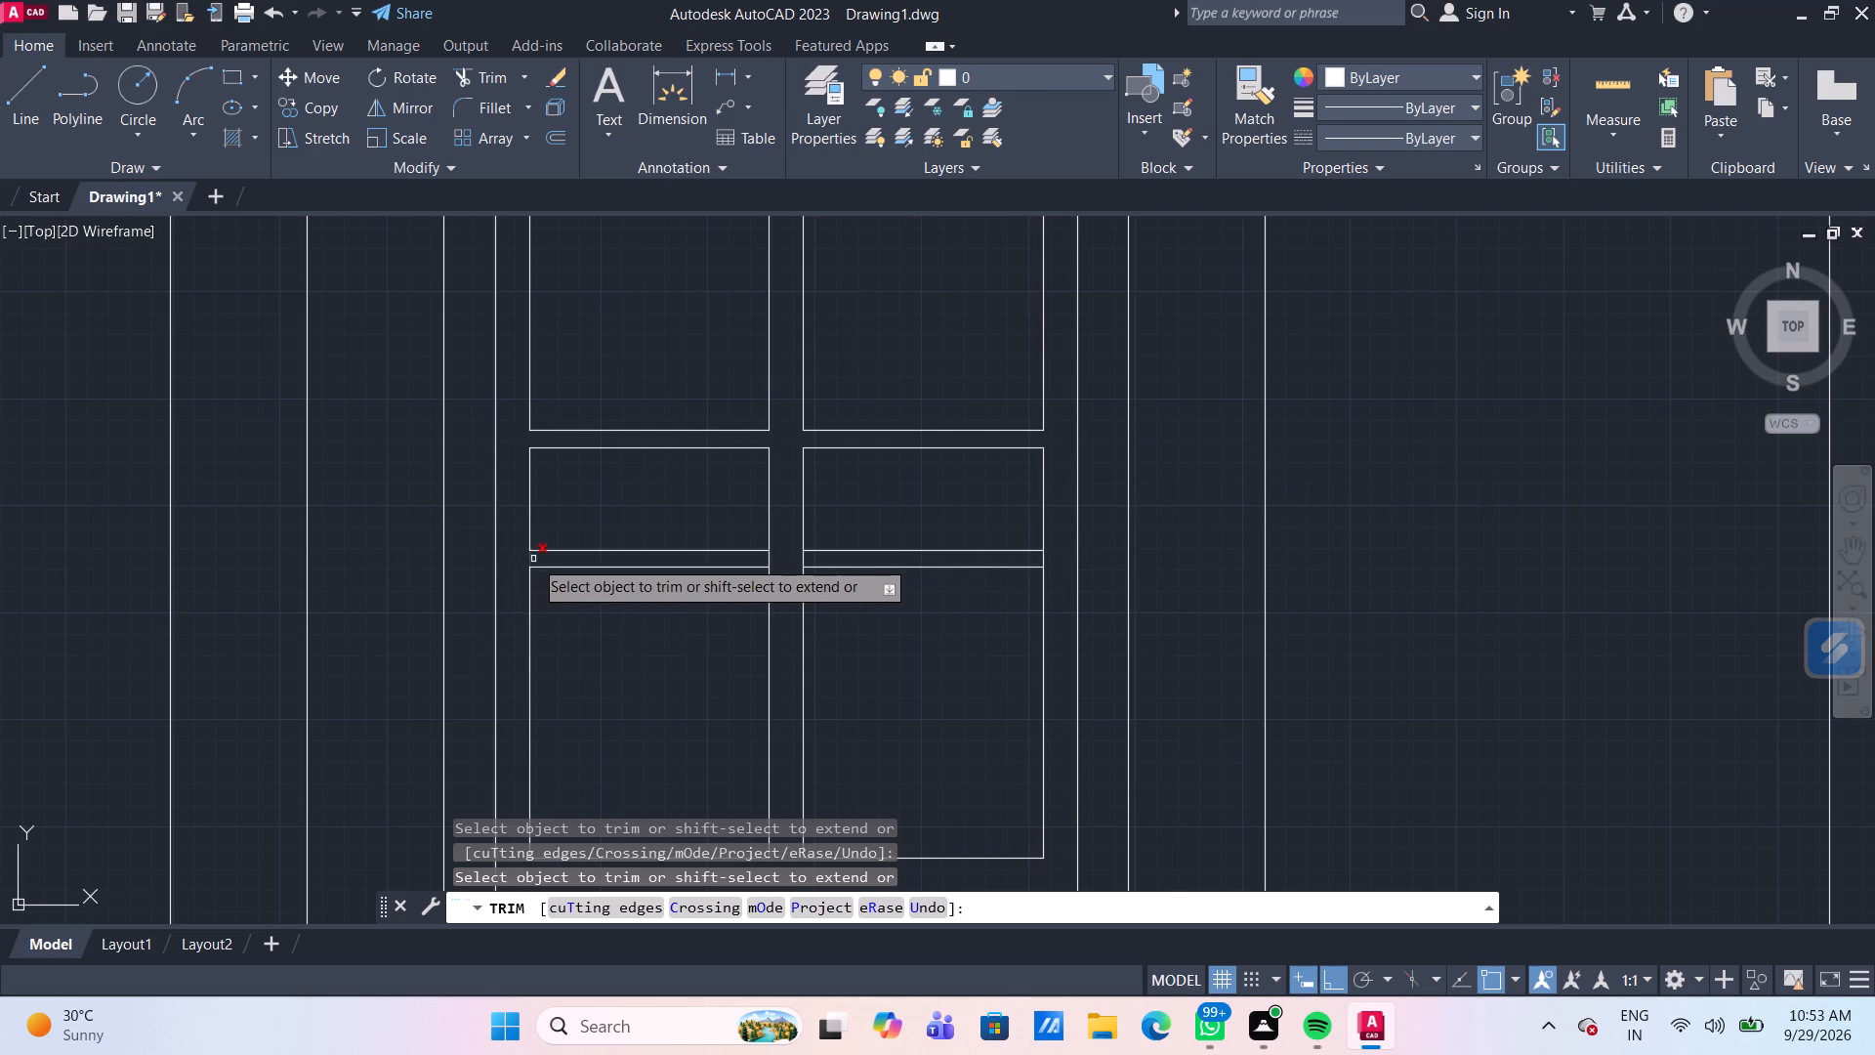
pyautogui.click(529, 559)
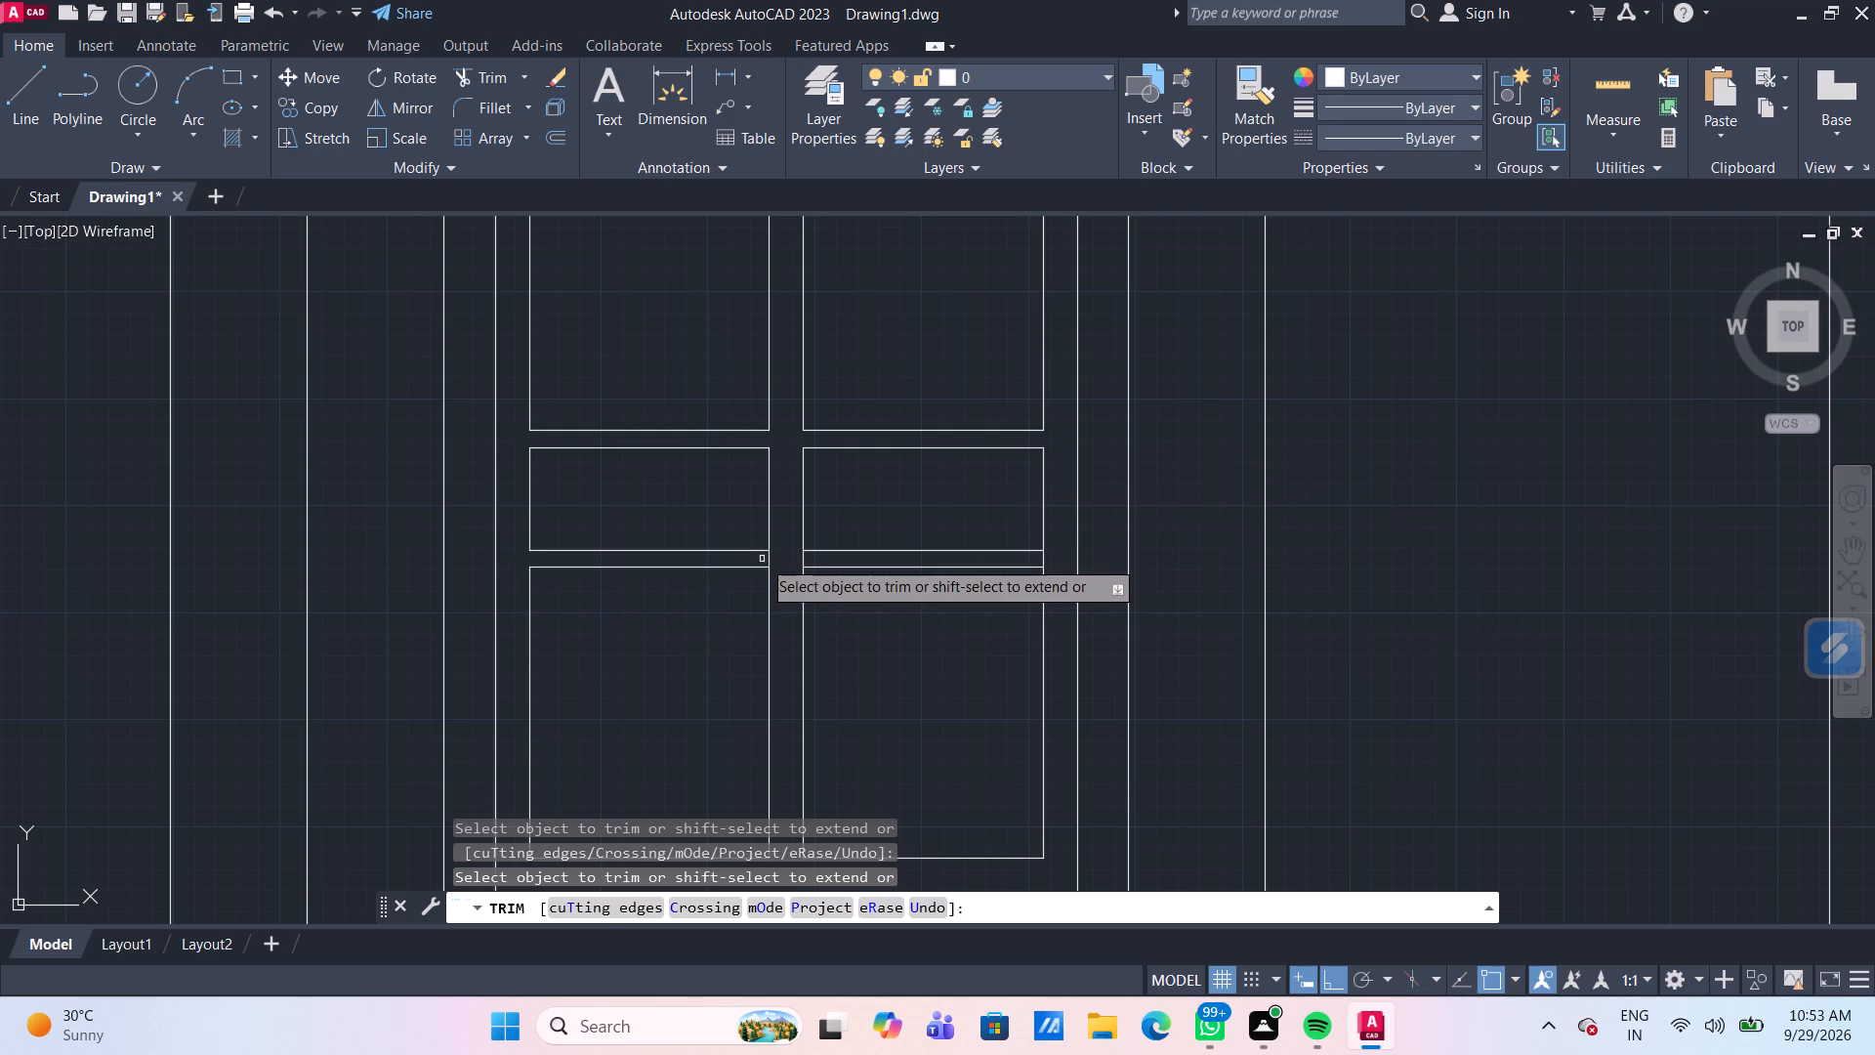
pyautogui.click(760, 559)
pyautogui.click(866, 561)
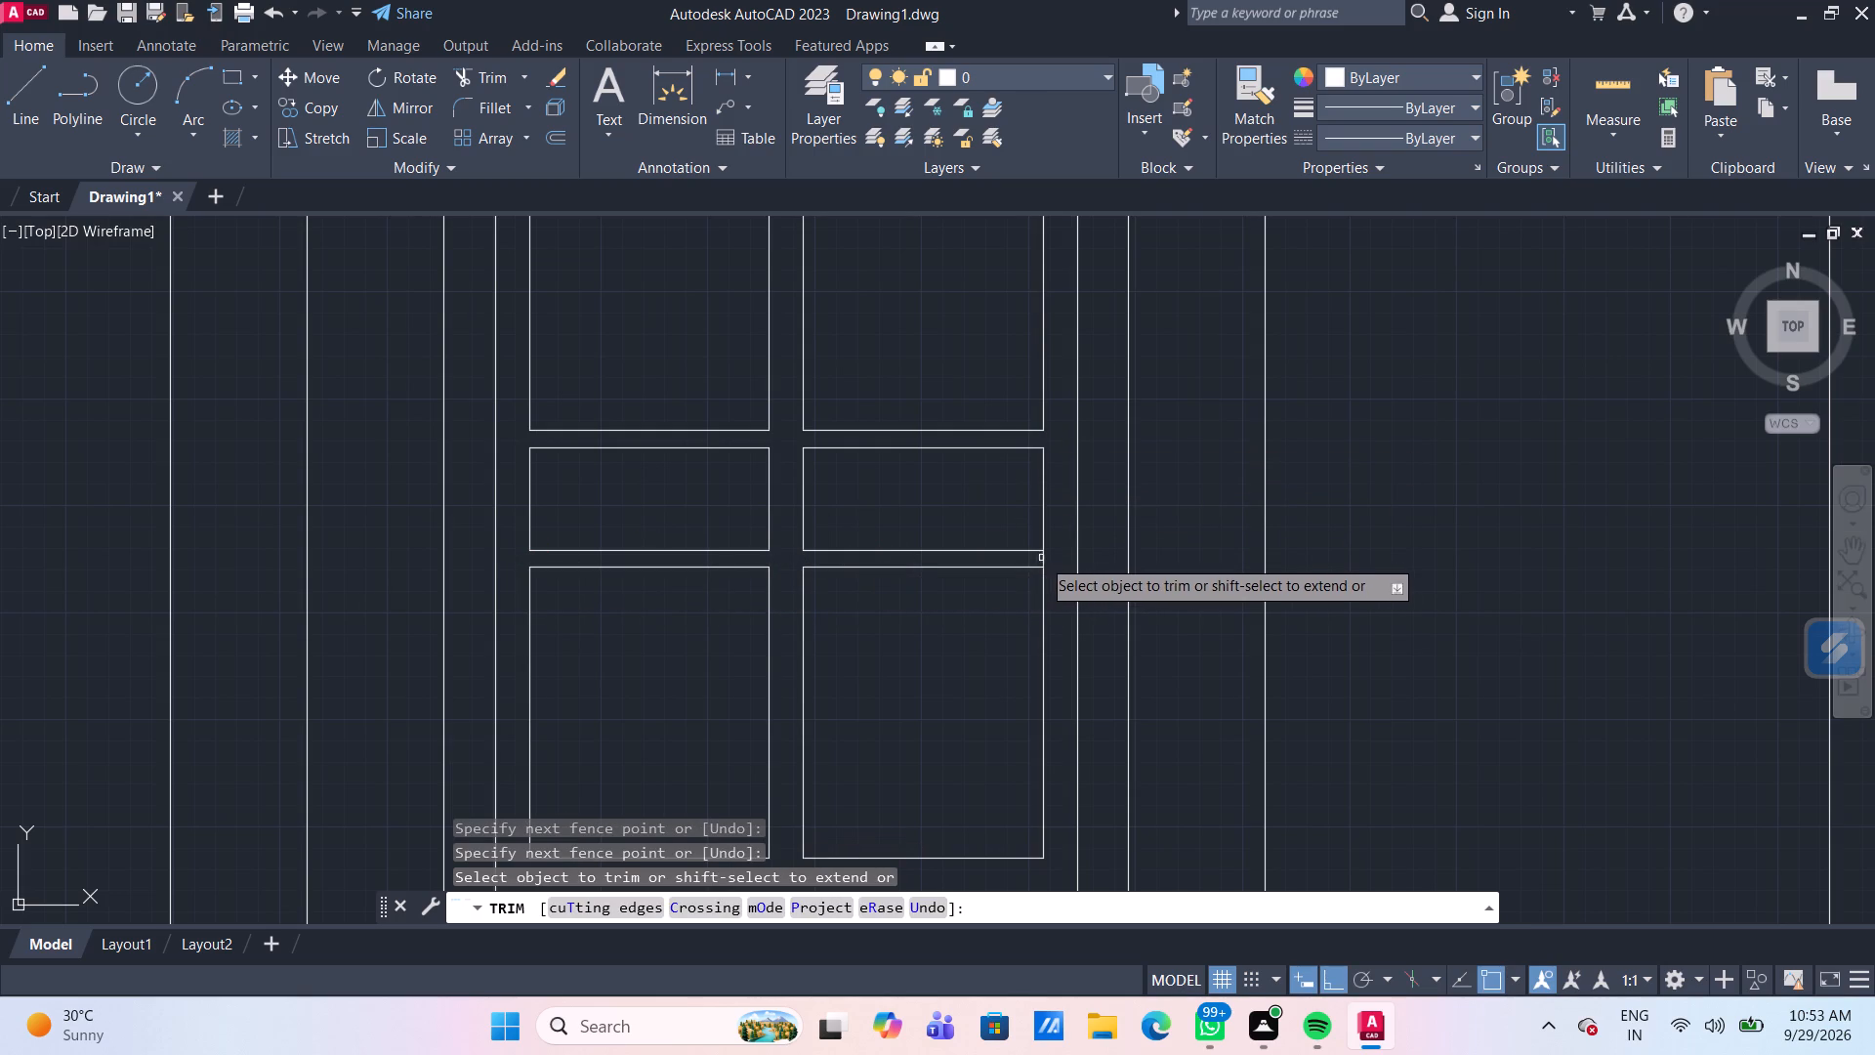
pyautogui.click(1043, 559)
pyautogui.scroll(-3, 1158, 544)
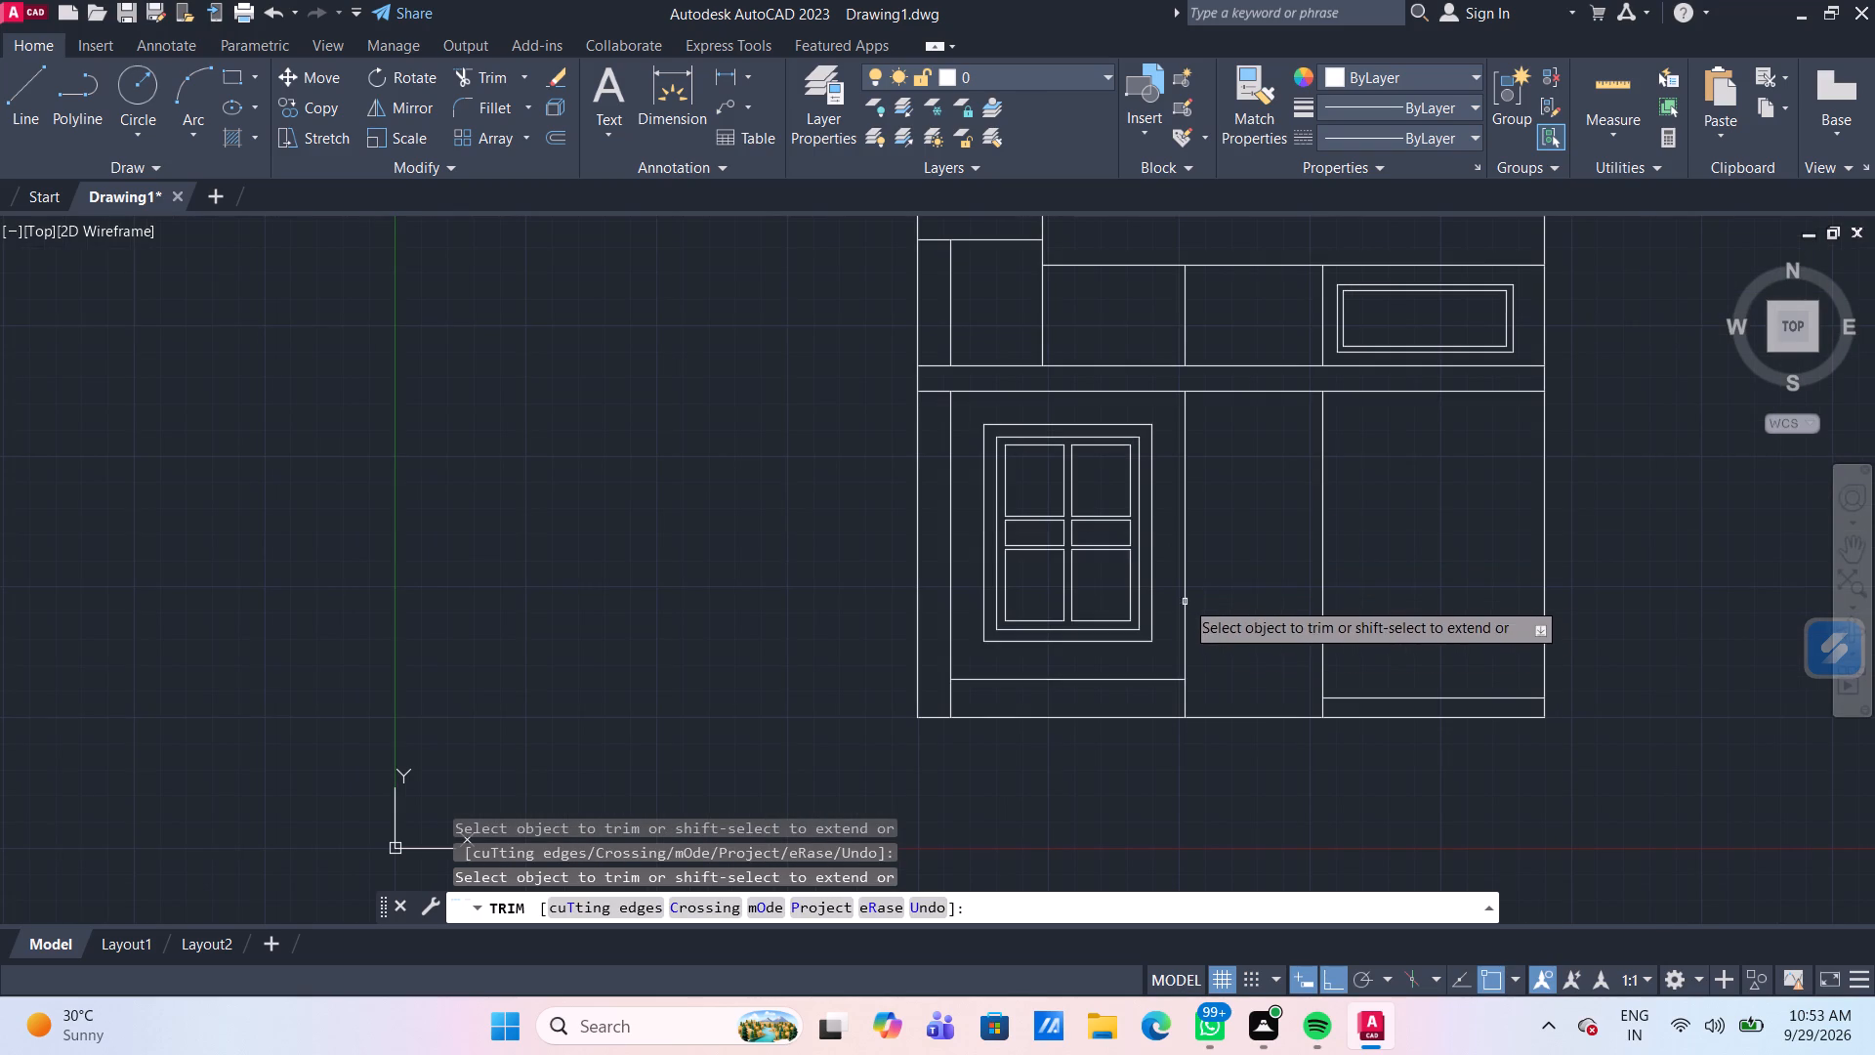
pyautogui.press('Escape')
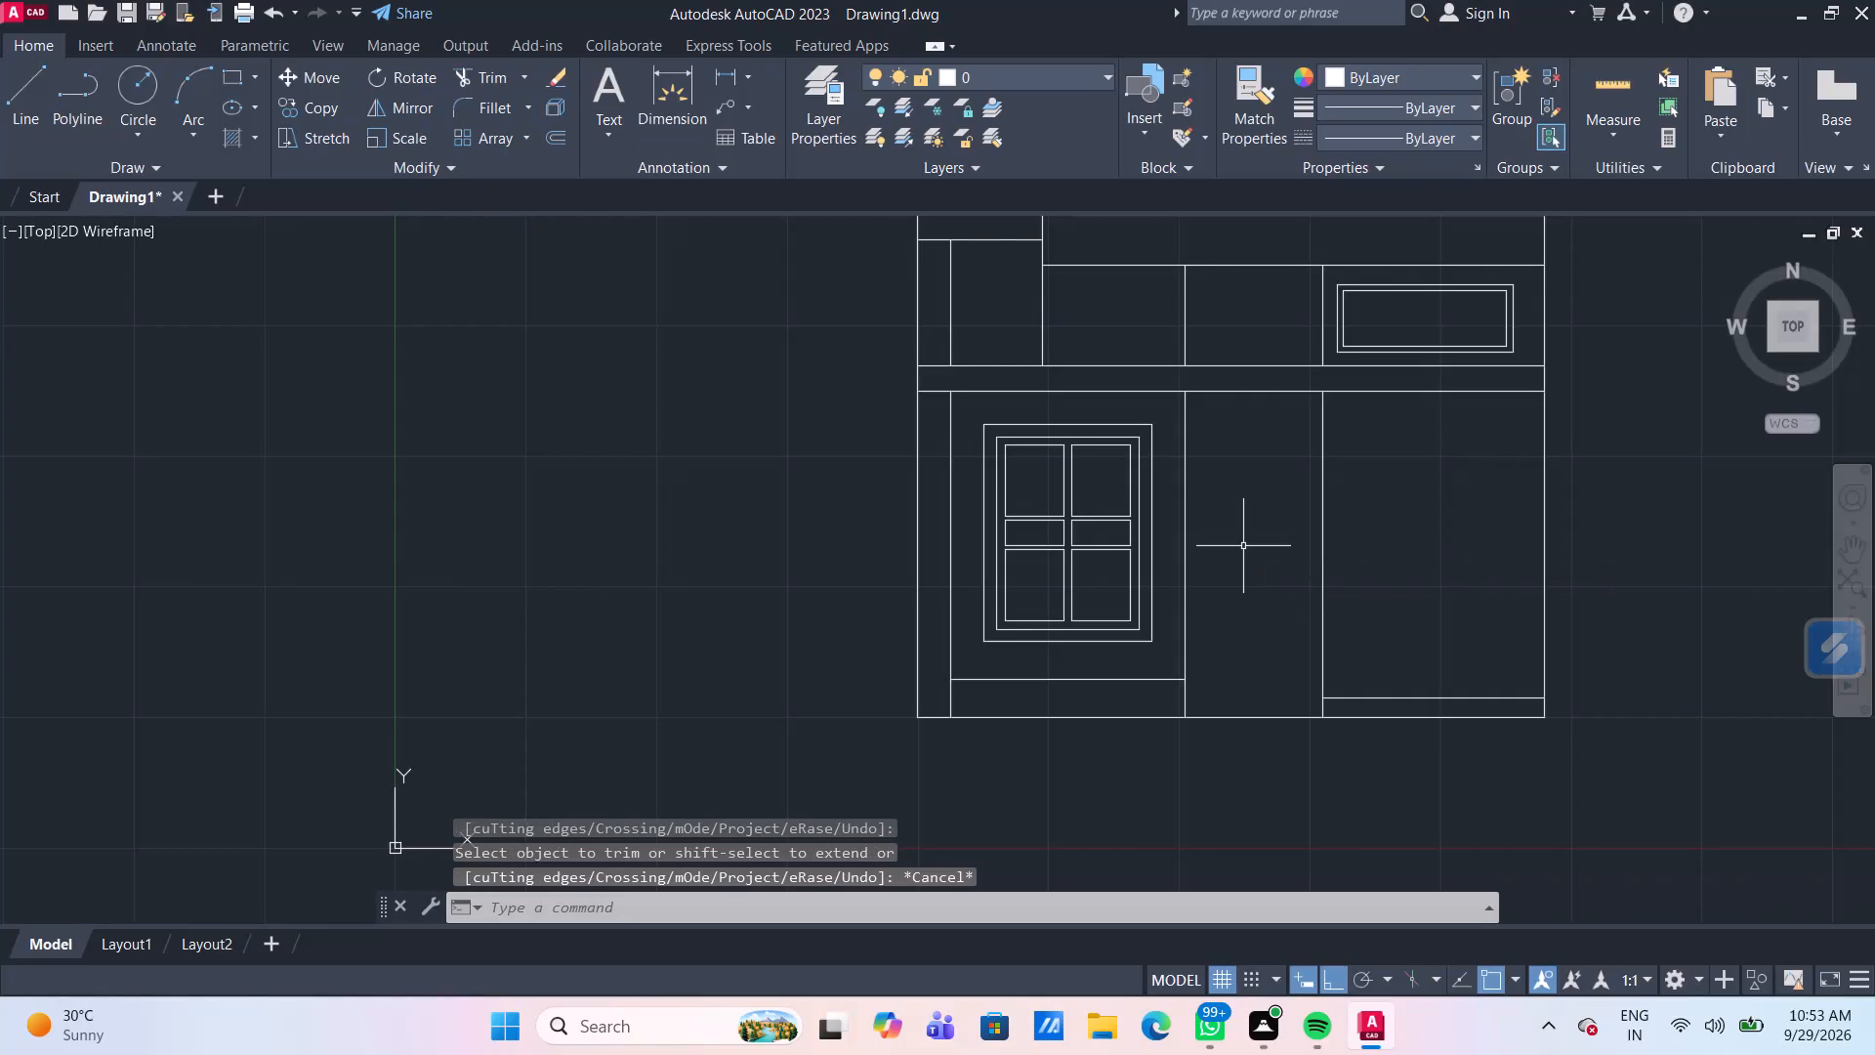
# Start the Measure tool on the lower bays of the floor plan.
pyautogui.scroll(-3, 1243, 546)
pyautogui.scroll(2, 1308, 592)
pyautogui.moveTo(1257, 508); pyautogui.dragTo(1153, 549, button='middle')
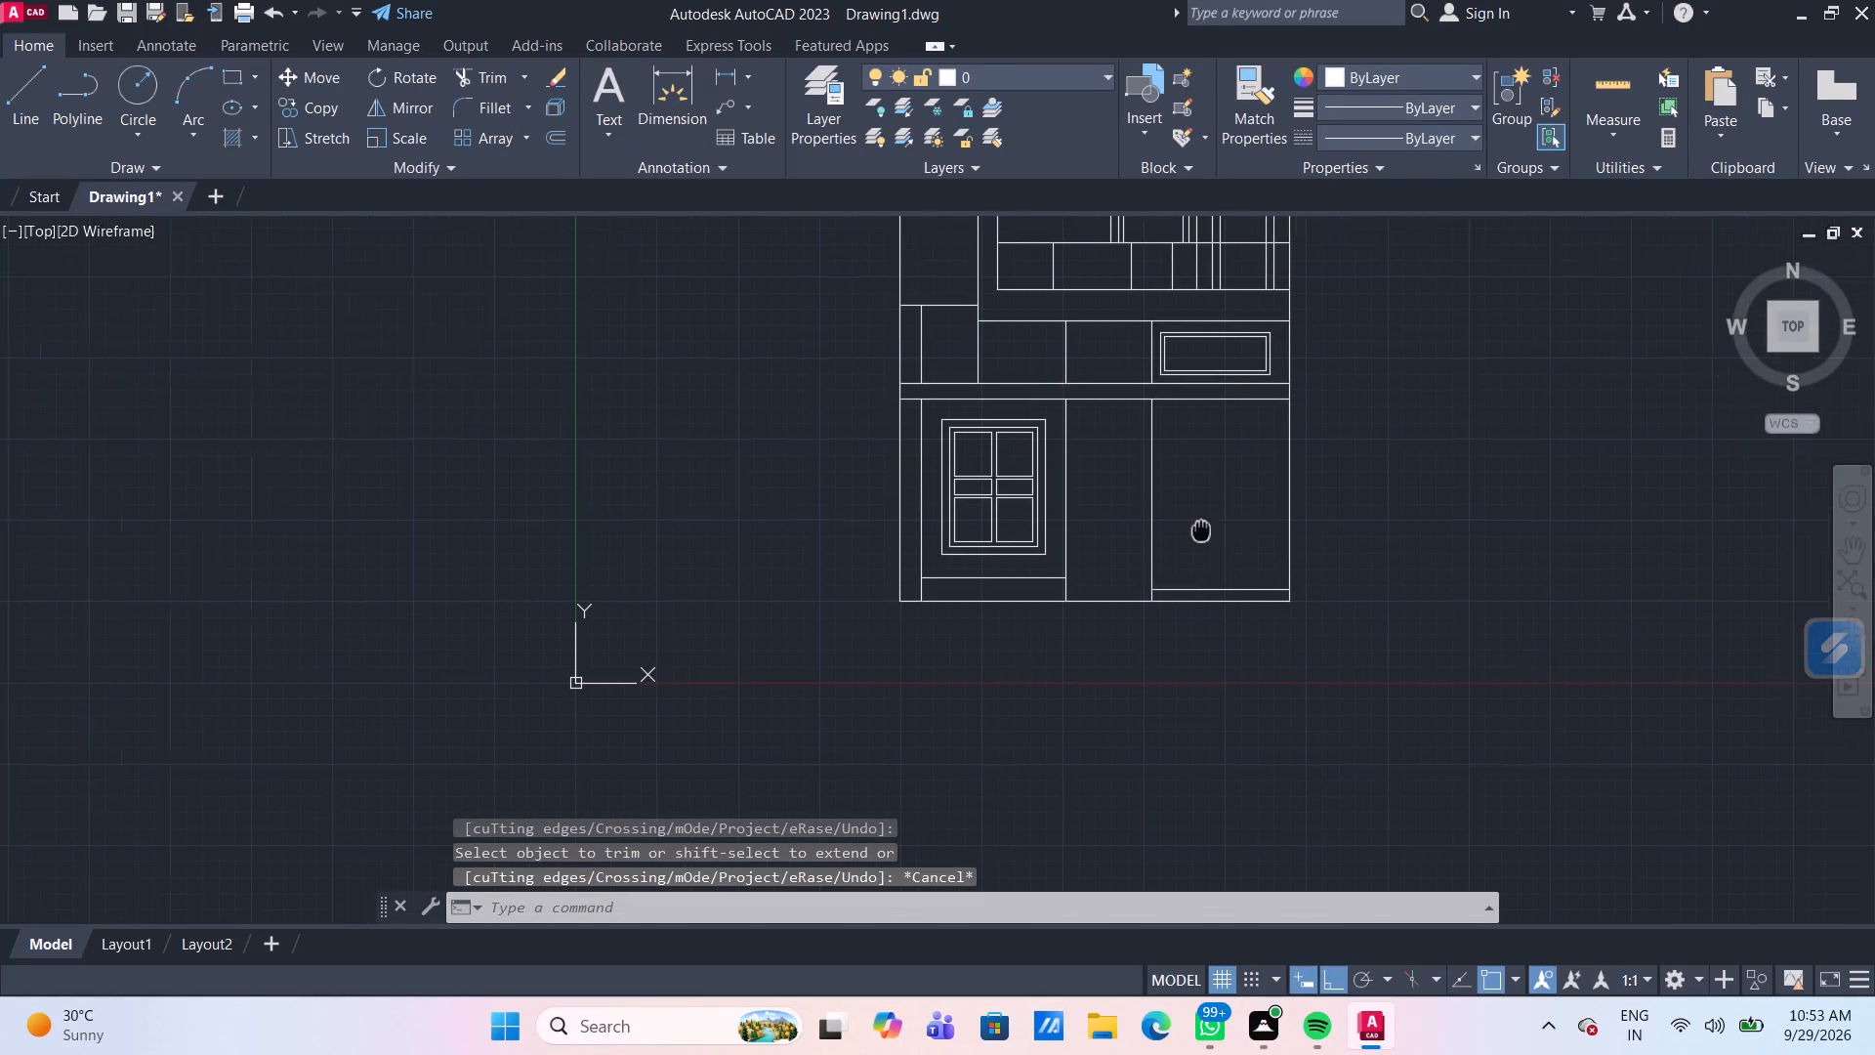
pyautogui.moveTo(1153, 549); pyautogui.dragTo(998, 619, button='middle')
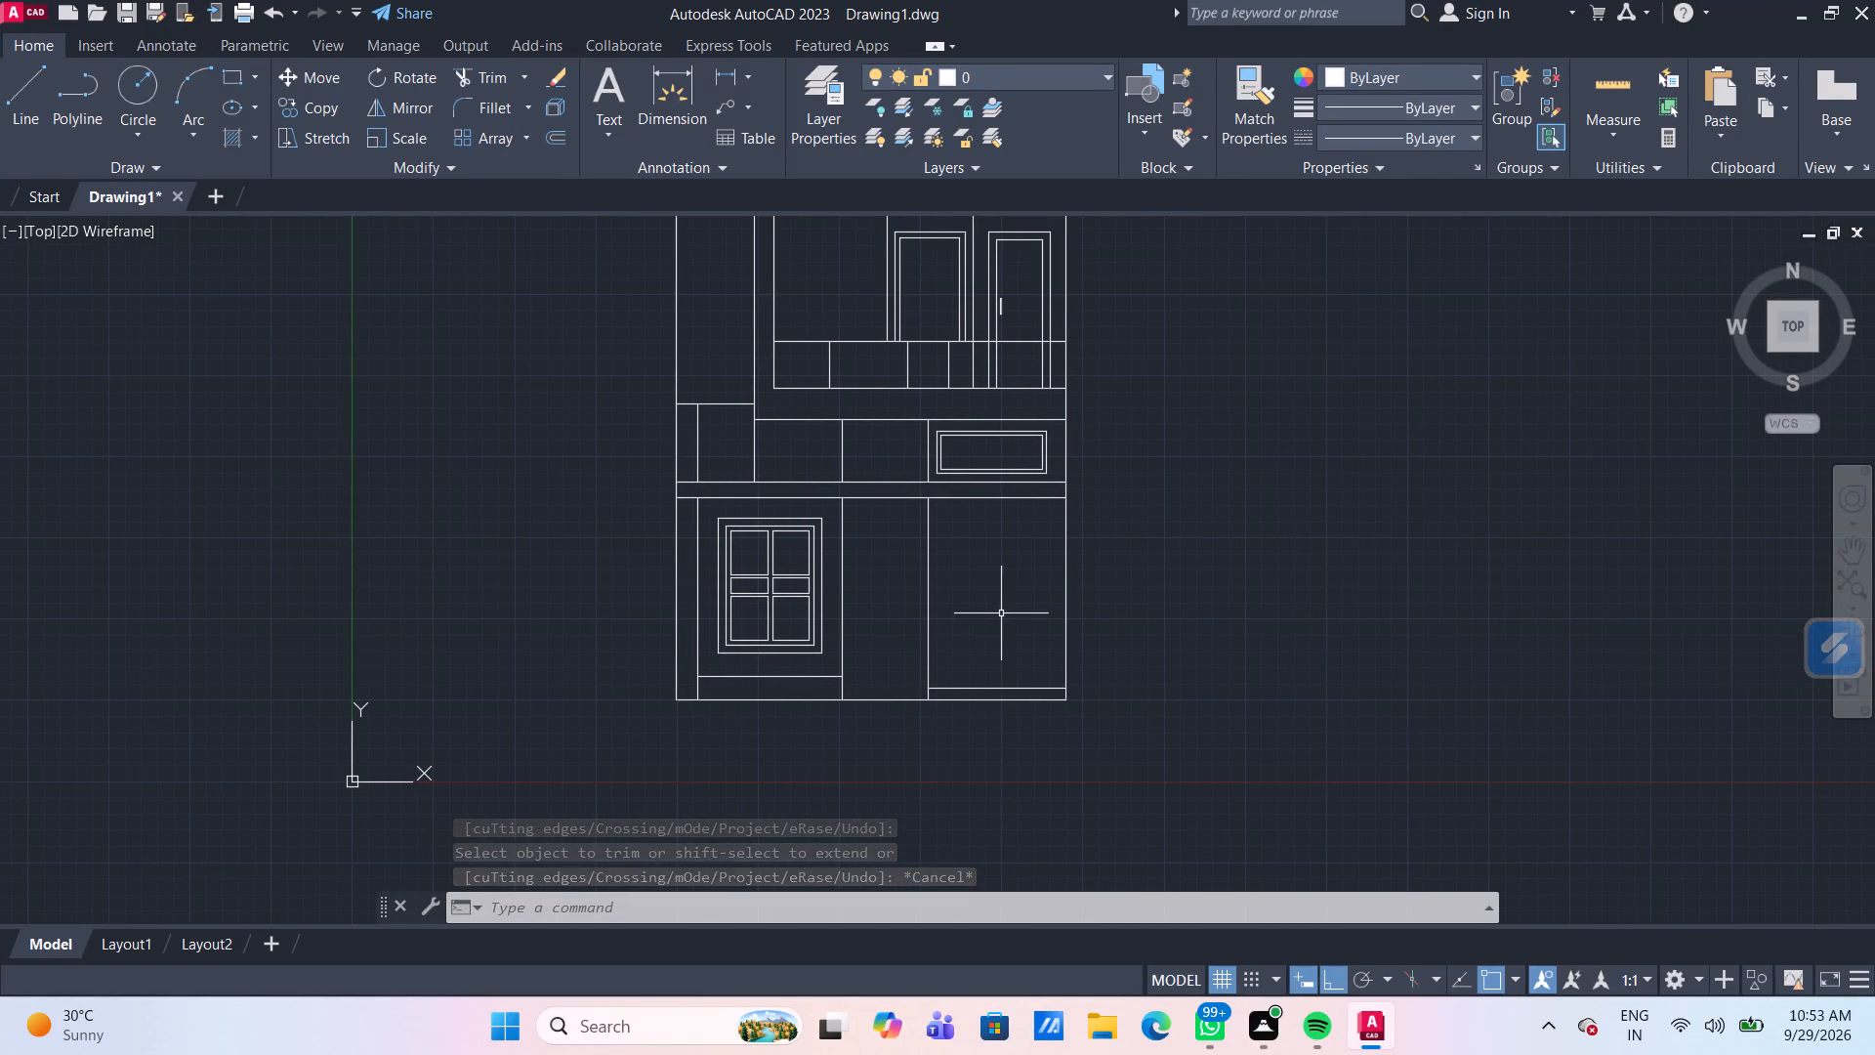
pyautogui.scroll(1, 1020, 620)
pyautogui.moveTo(1020, 620); pyautogui.dragTo(906, 645, button='middle')
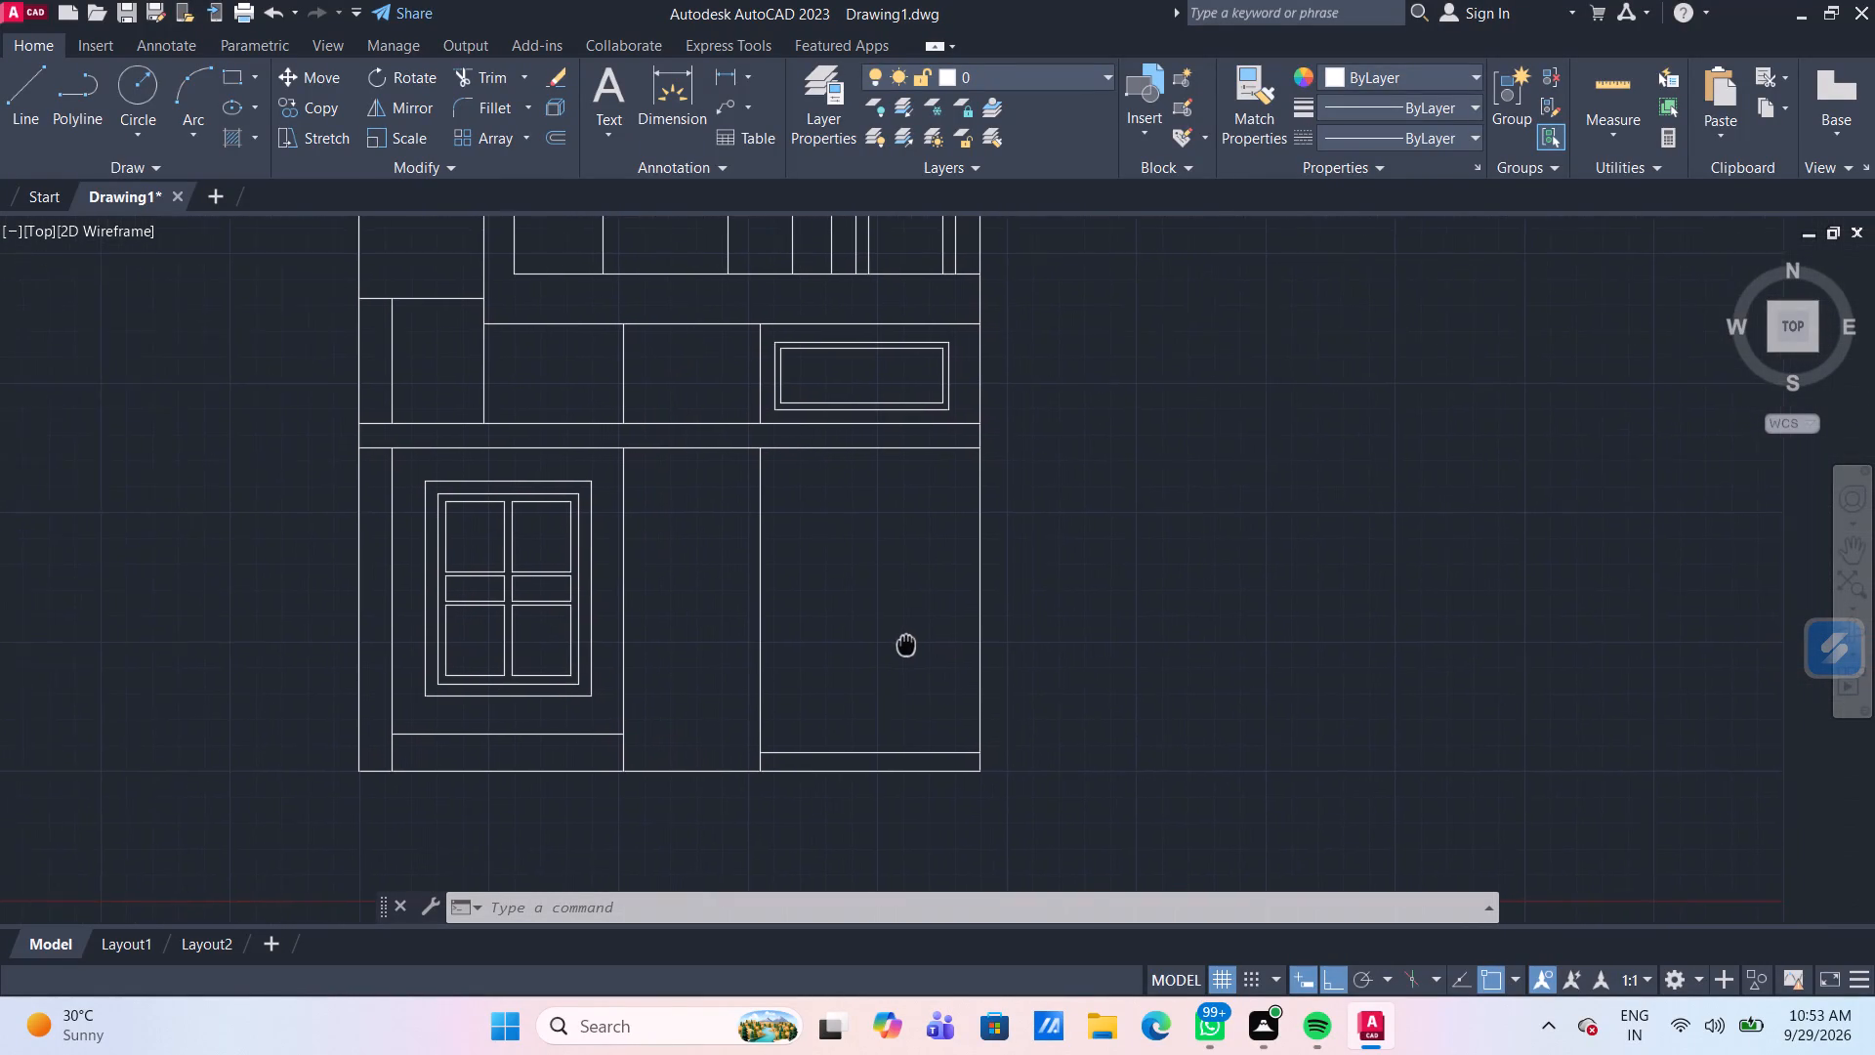
pyautogui.moveTo(906, 645); pyautogui.dragTo(887, 663, button='middle')
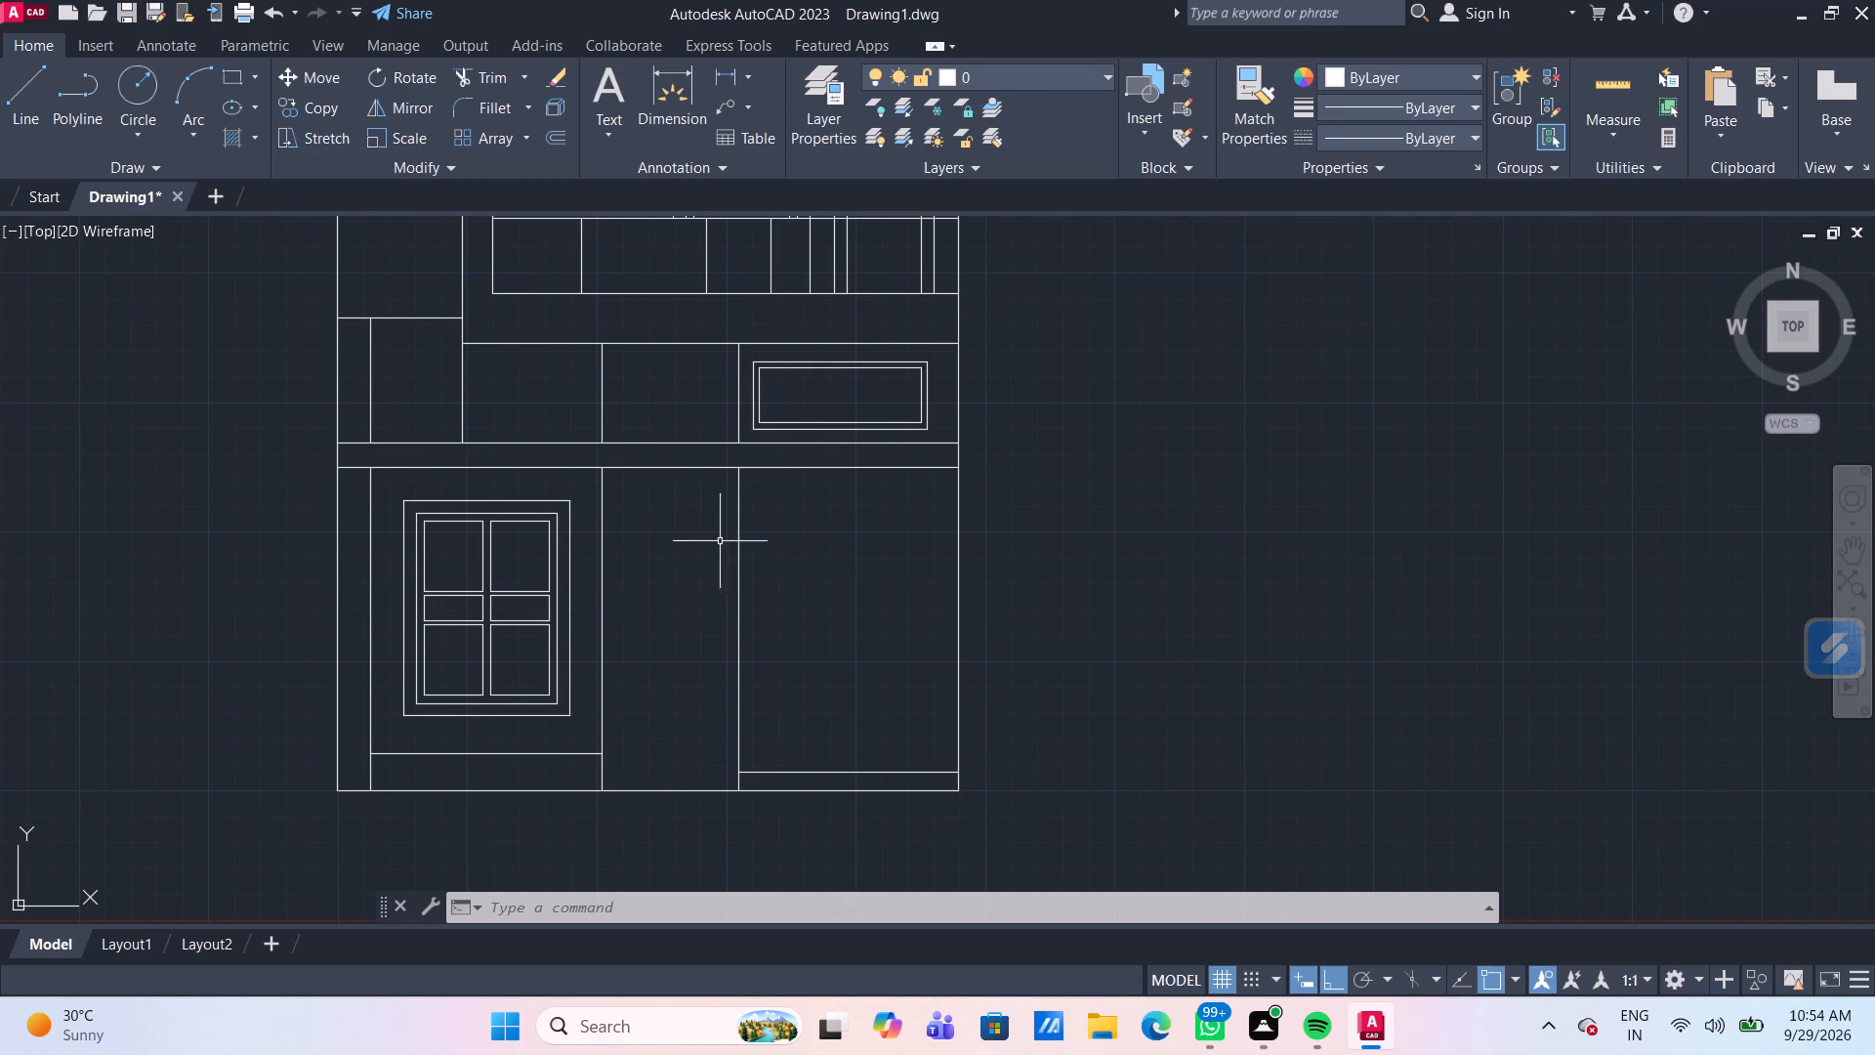
pyautogui.click(1627, 95)
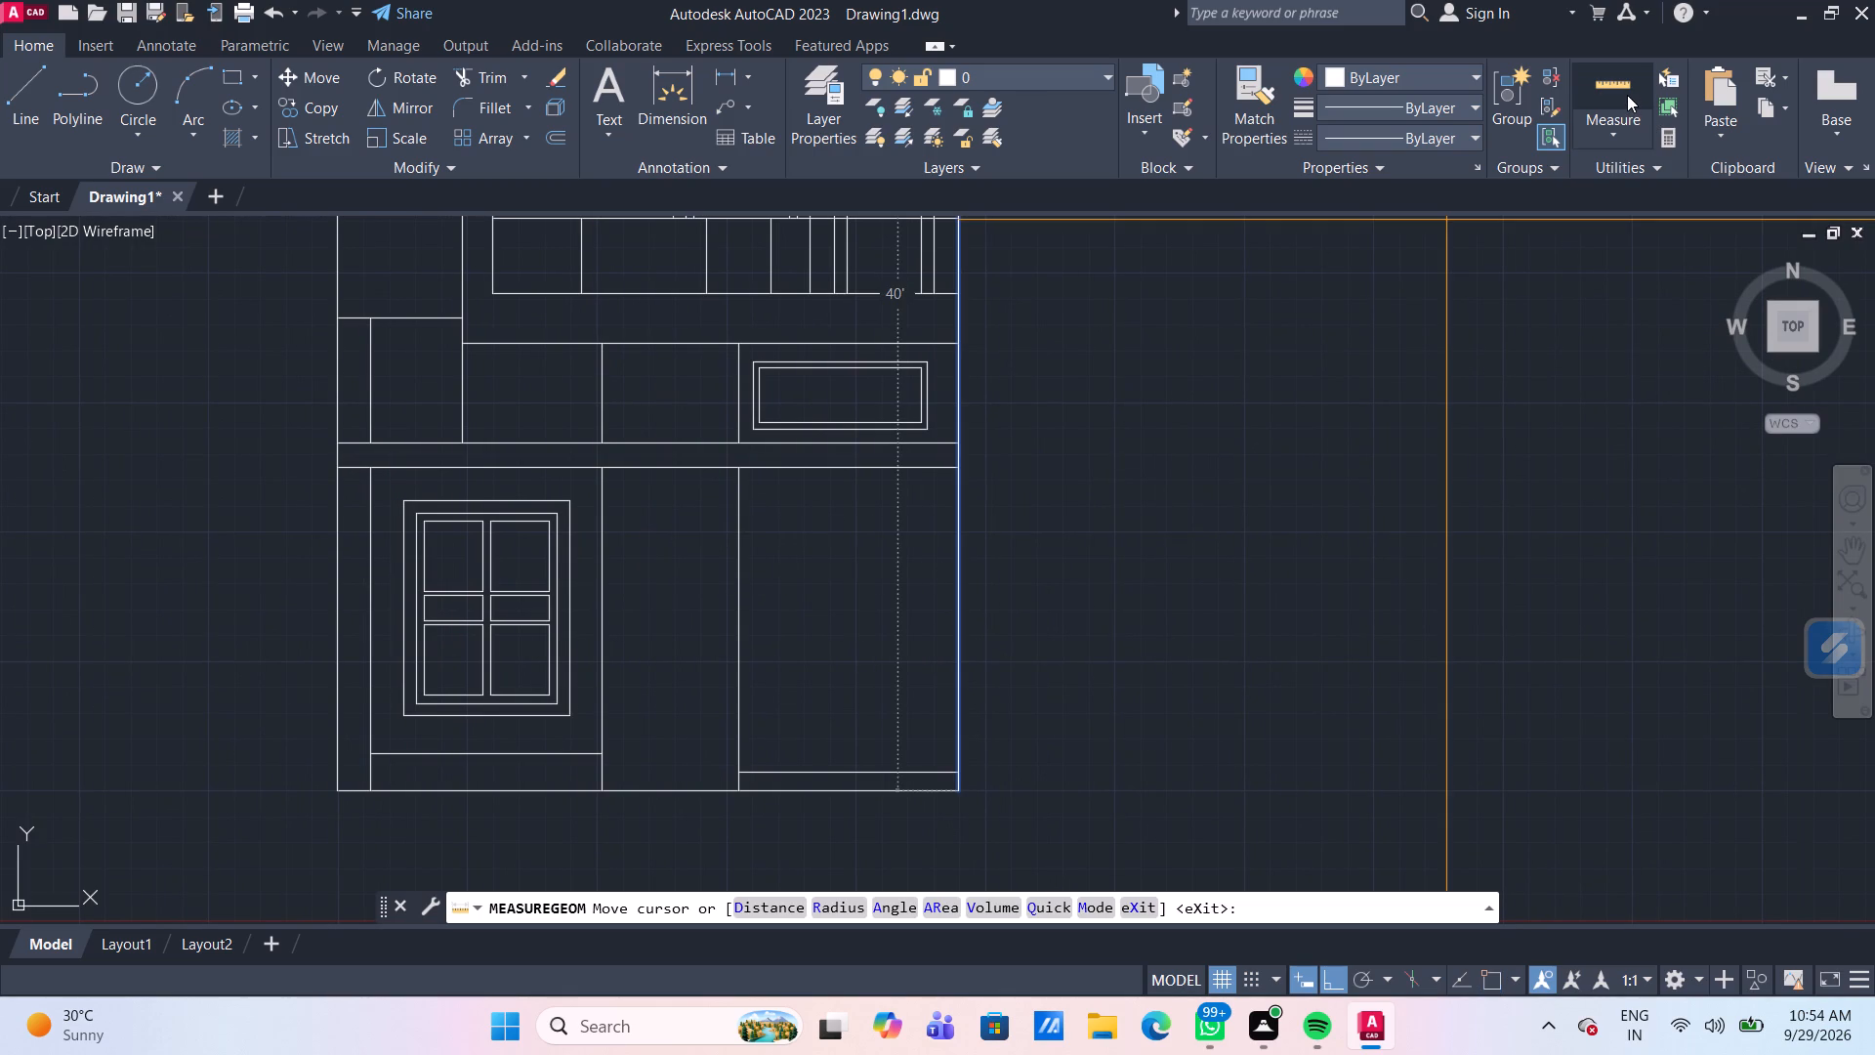
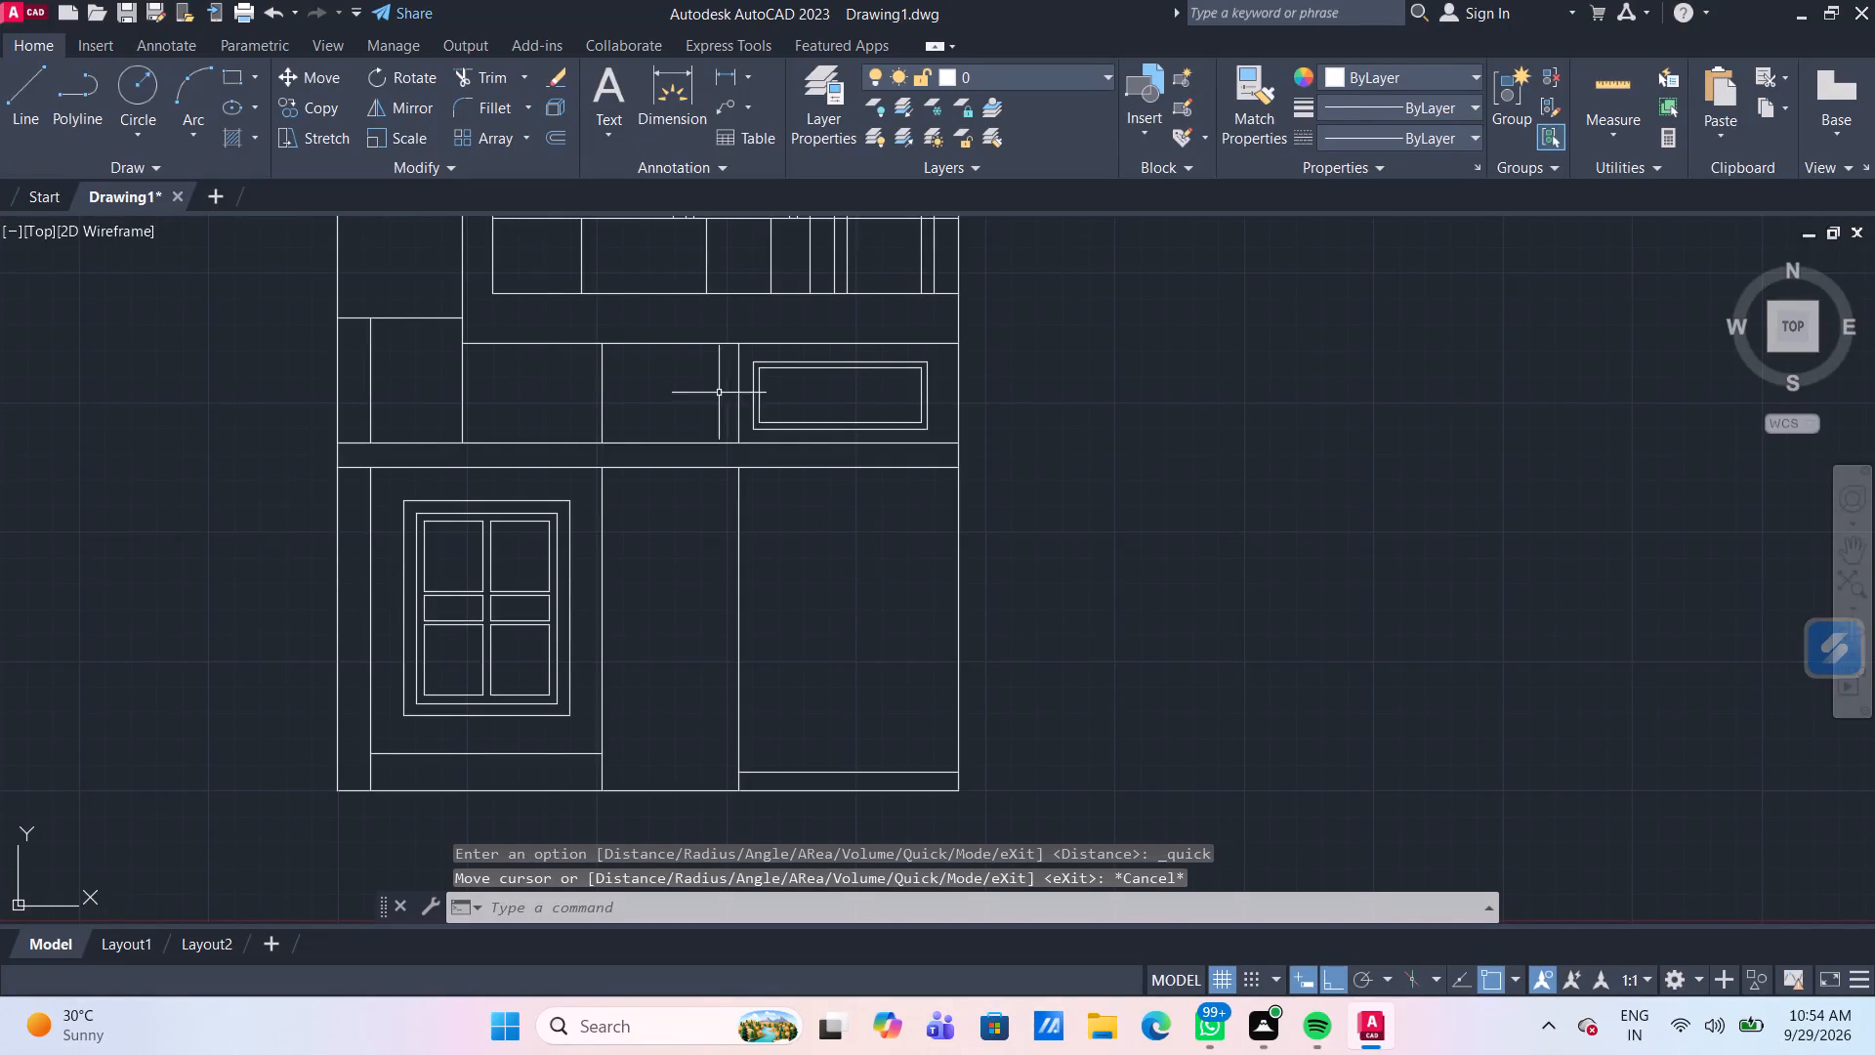
# Draw an 8' by 11'3" rectangle in the empty space to the right of the floor plan.
pyautogui.click(238, 70)
pyautogui.click(1099, 470)
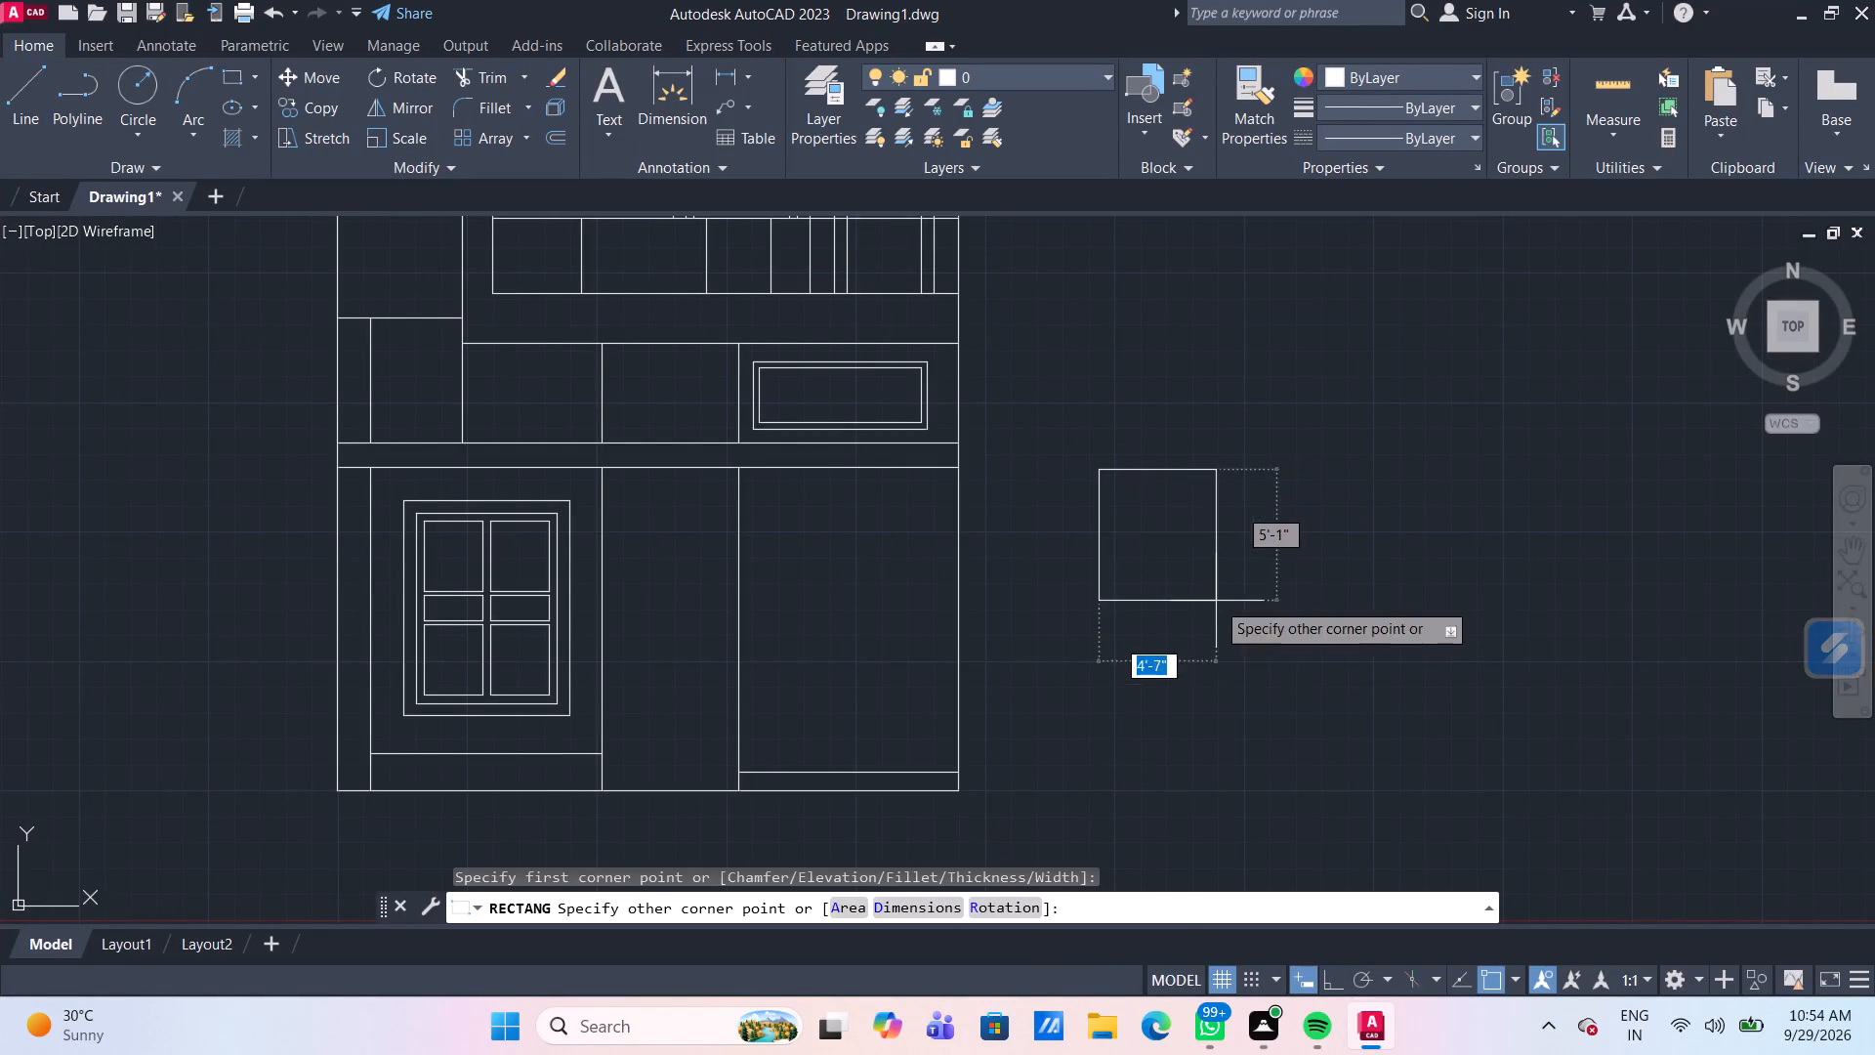
pyautogui.press('8')
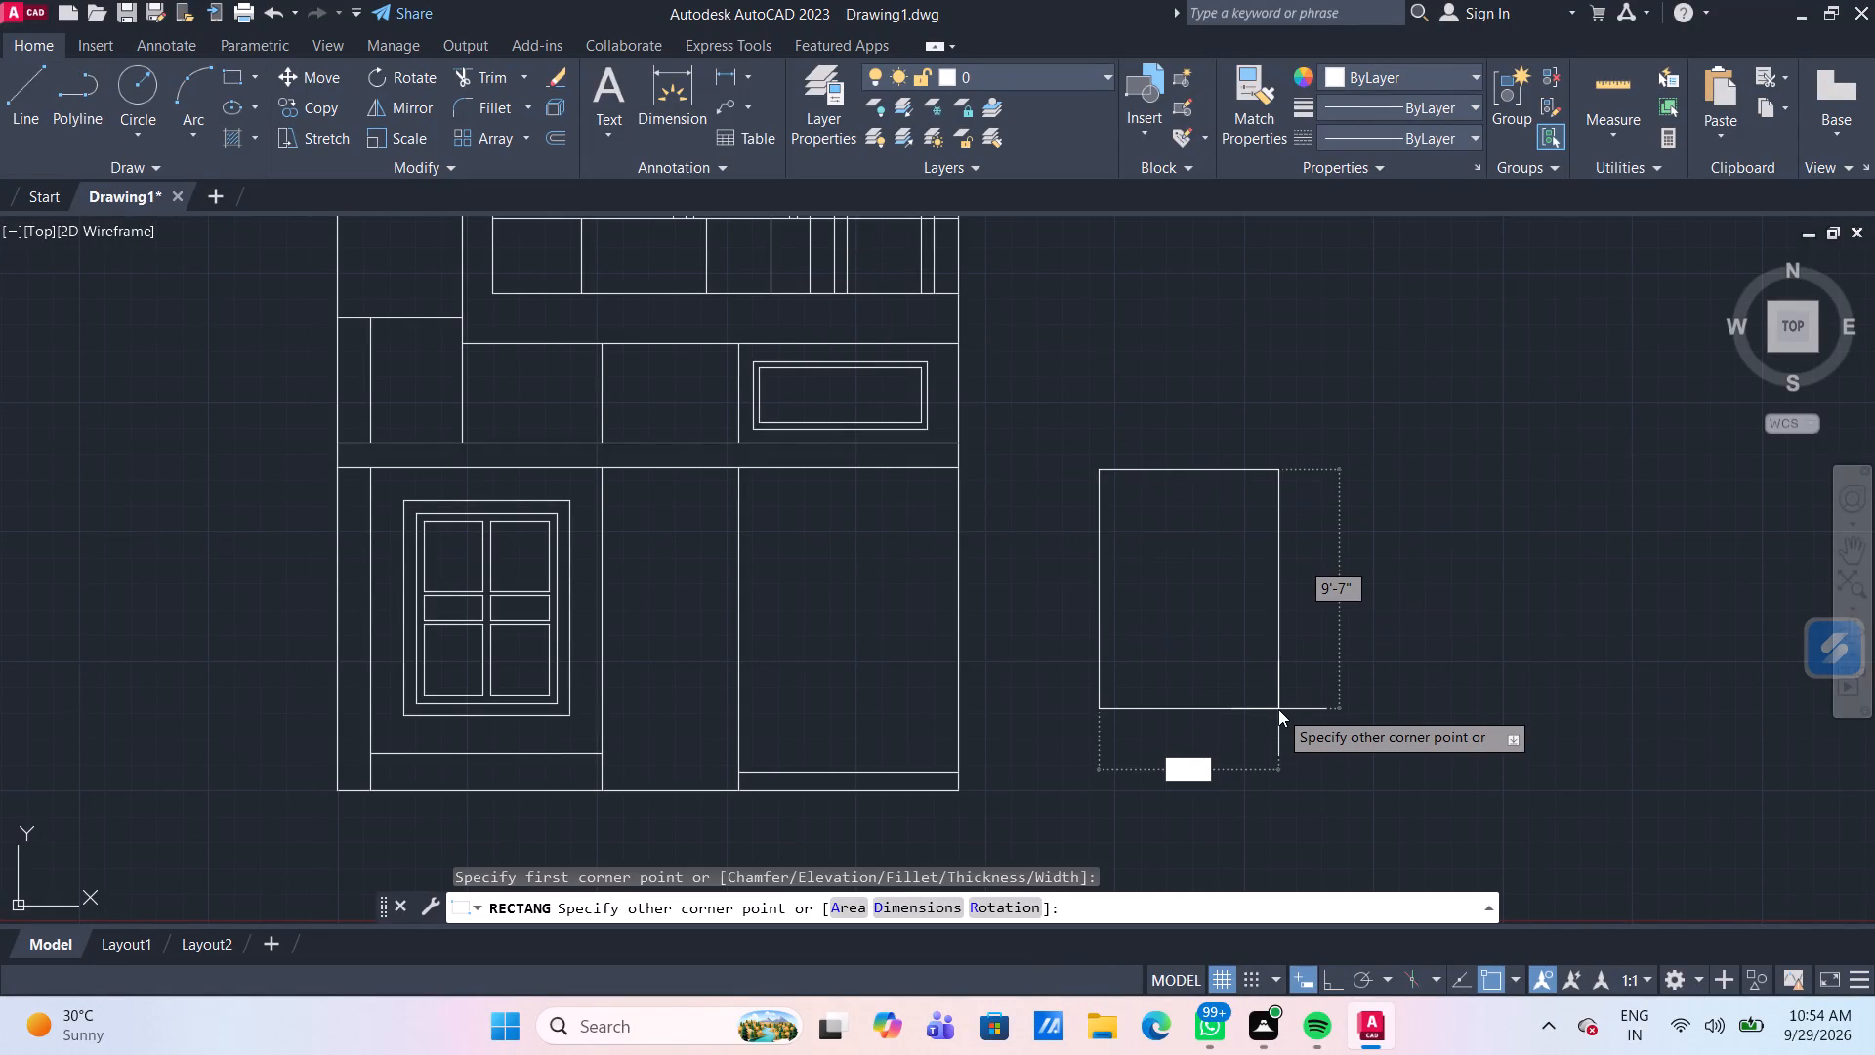
pyautogui.press("'")
pyautogui.press('Tab')
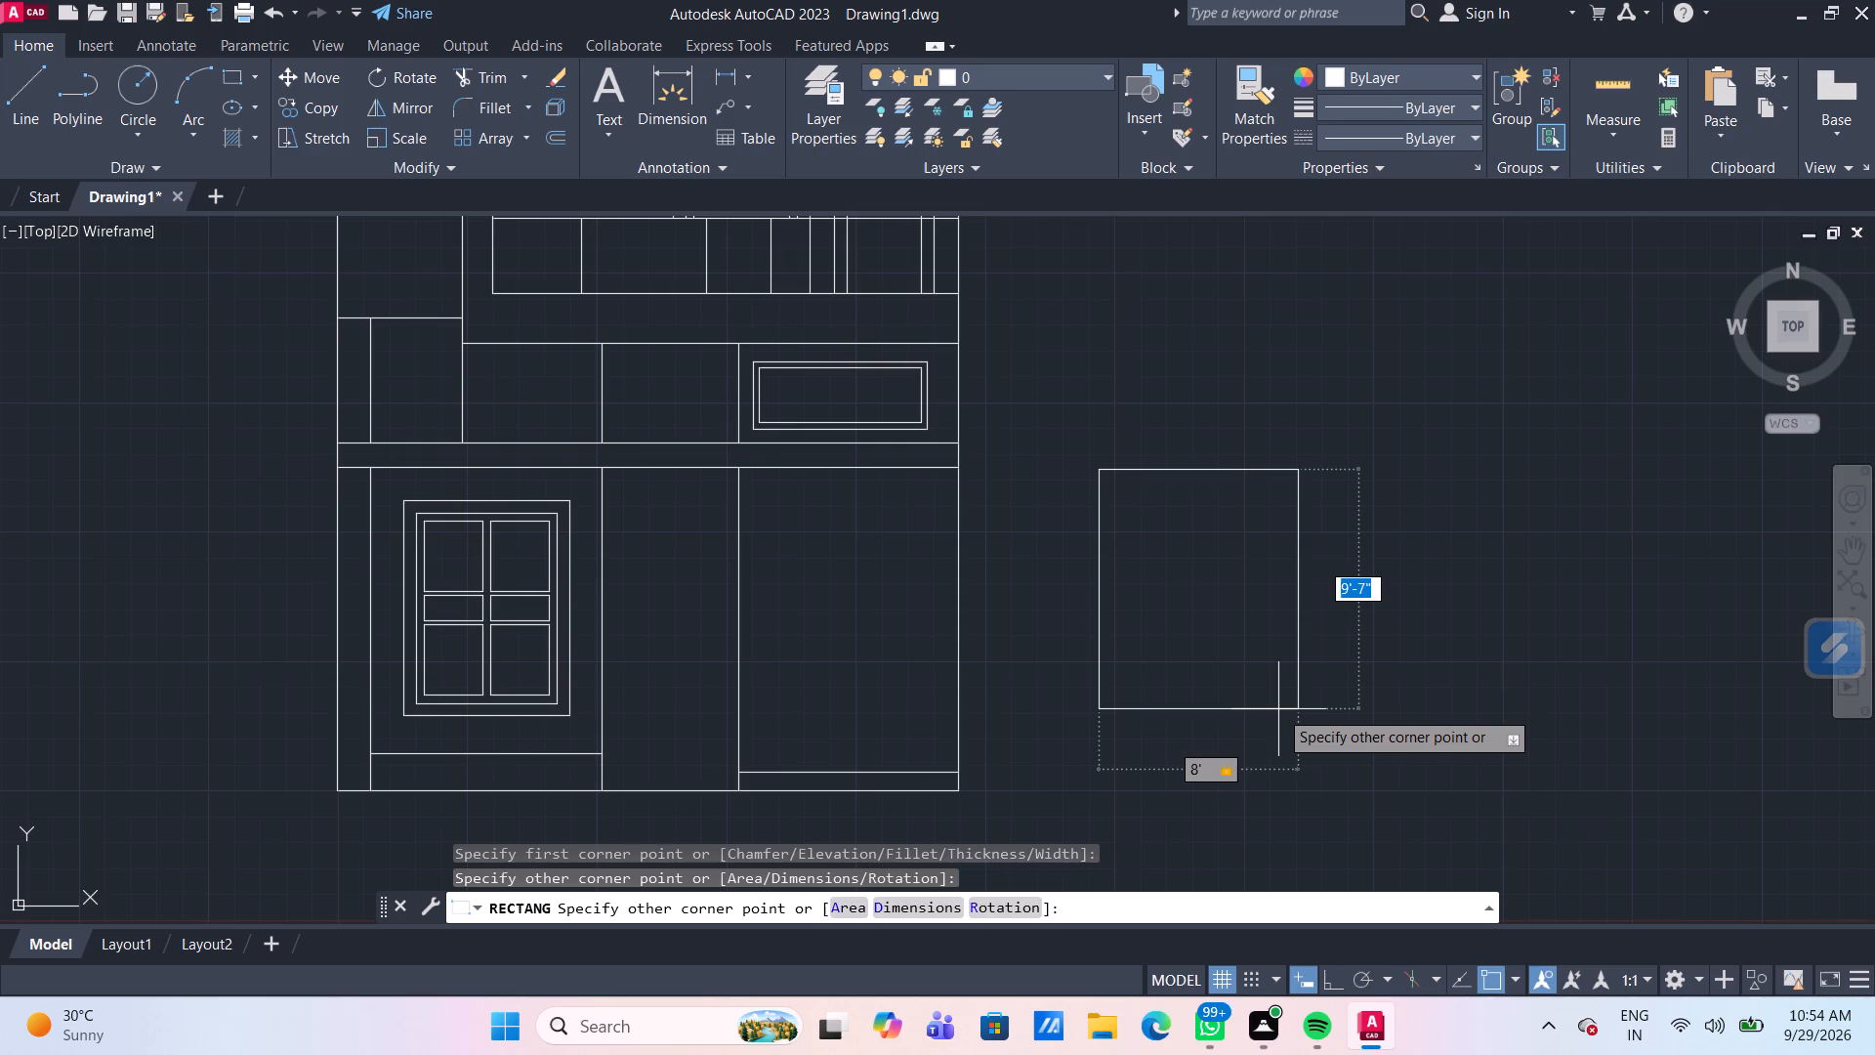
pyautogui.write('11\'3"')
pyautogui.press('Return')
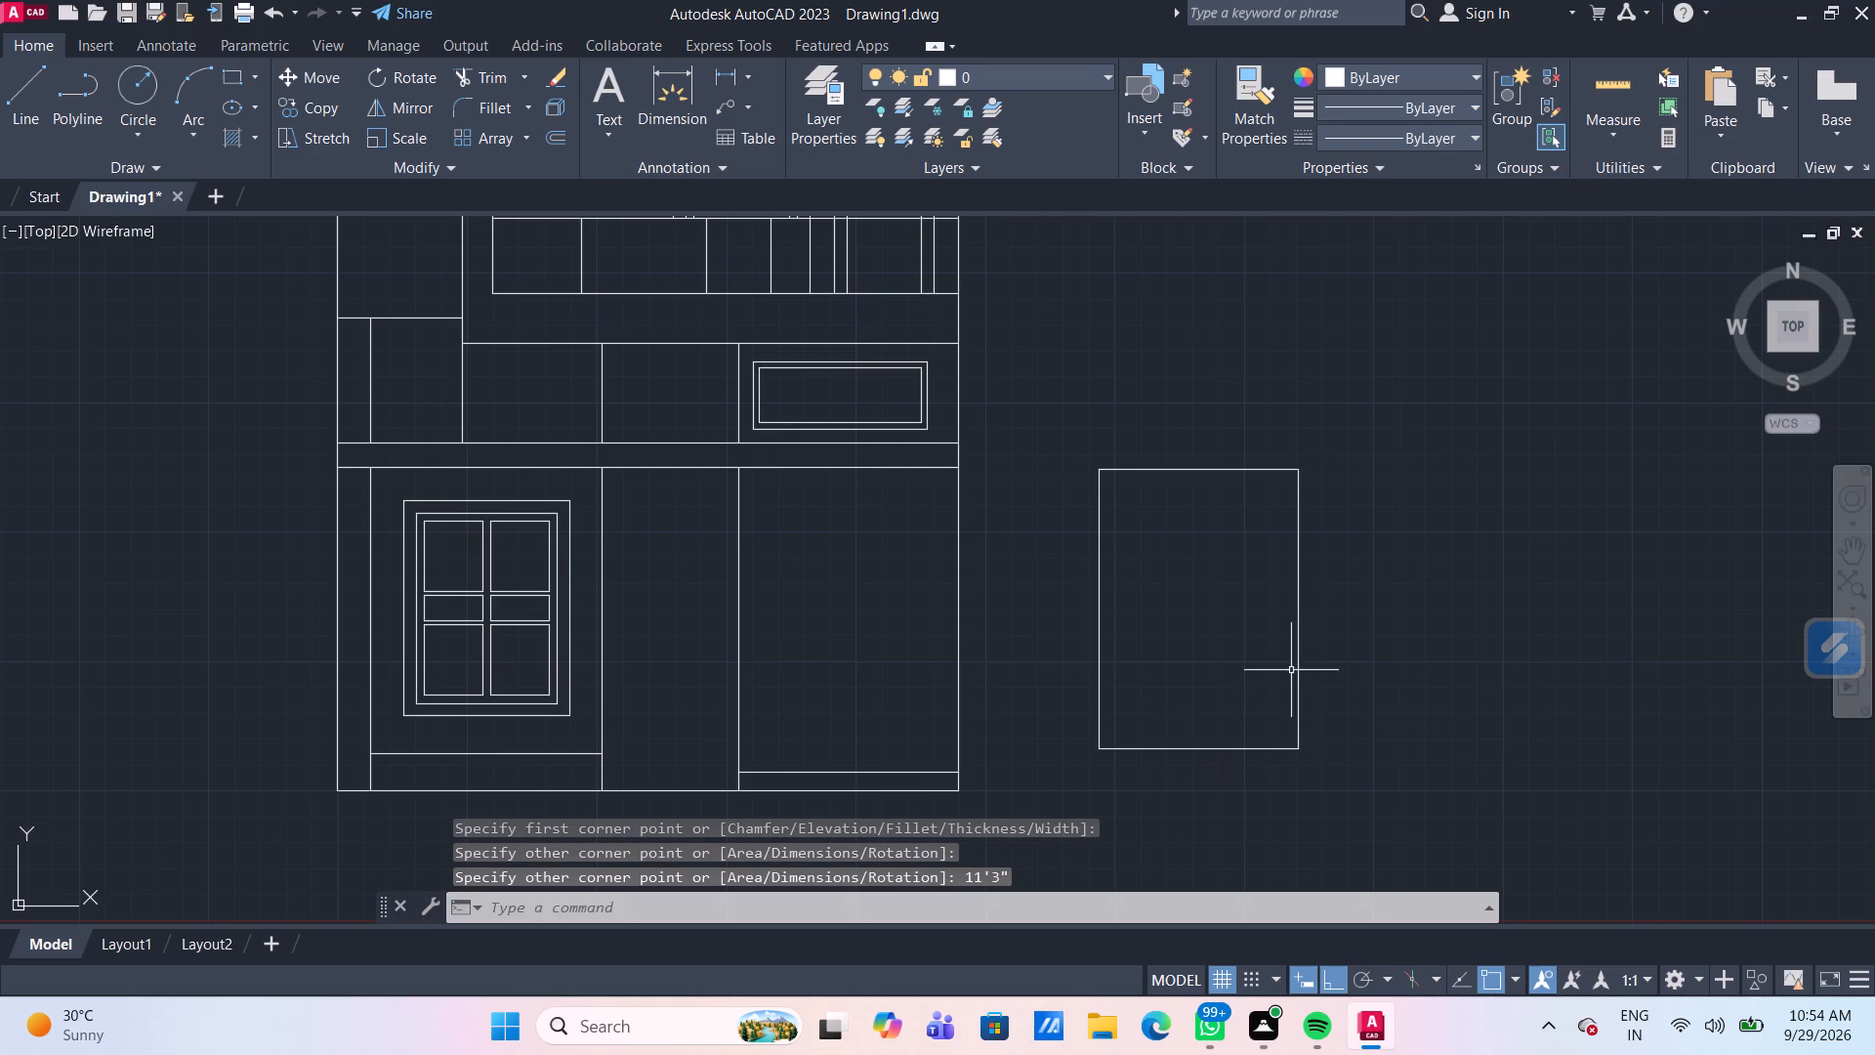
# Offset the new rectangle 6" inward to form a nested frame.
pyautogui.moveTo(1282, 666); pyautogui.dragTo(1189, 635, button='middle')
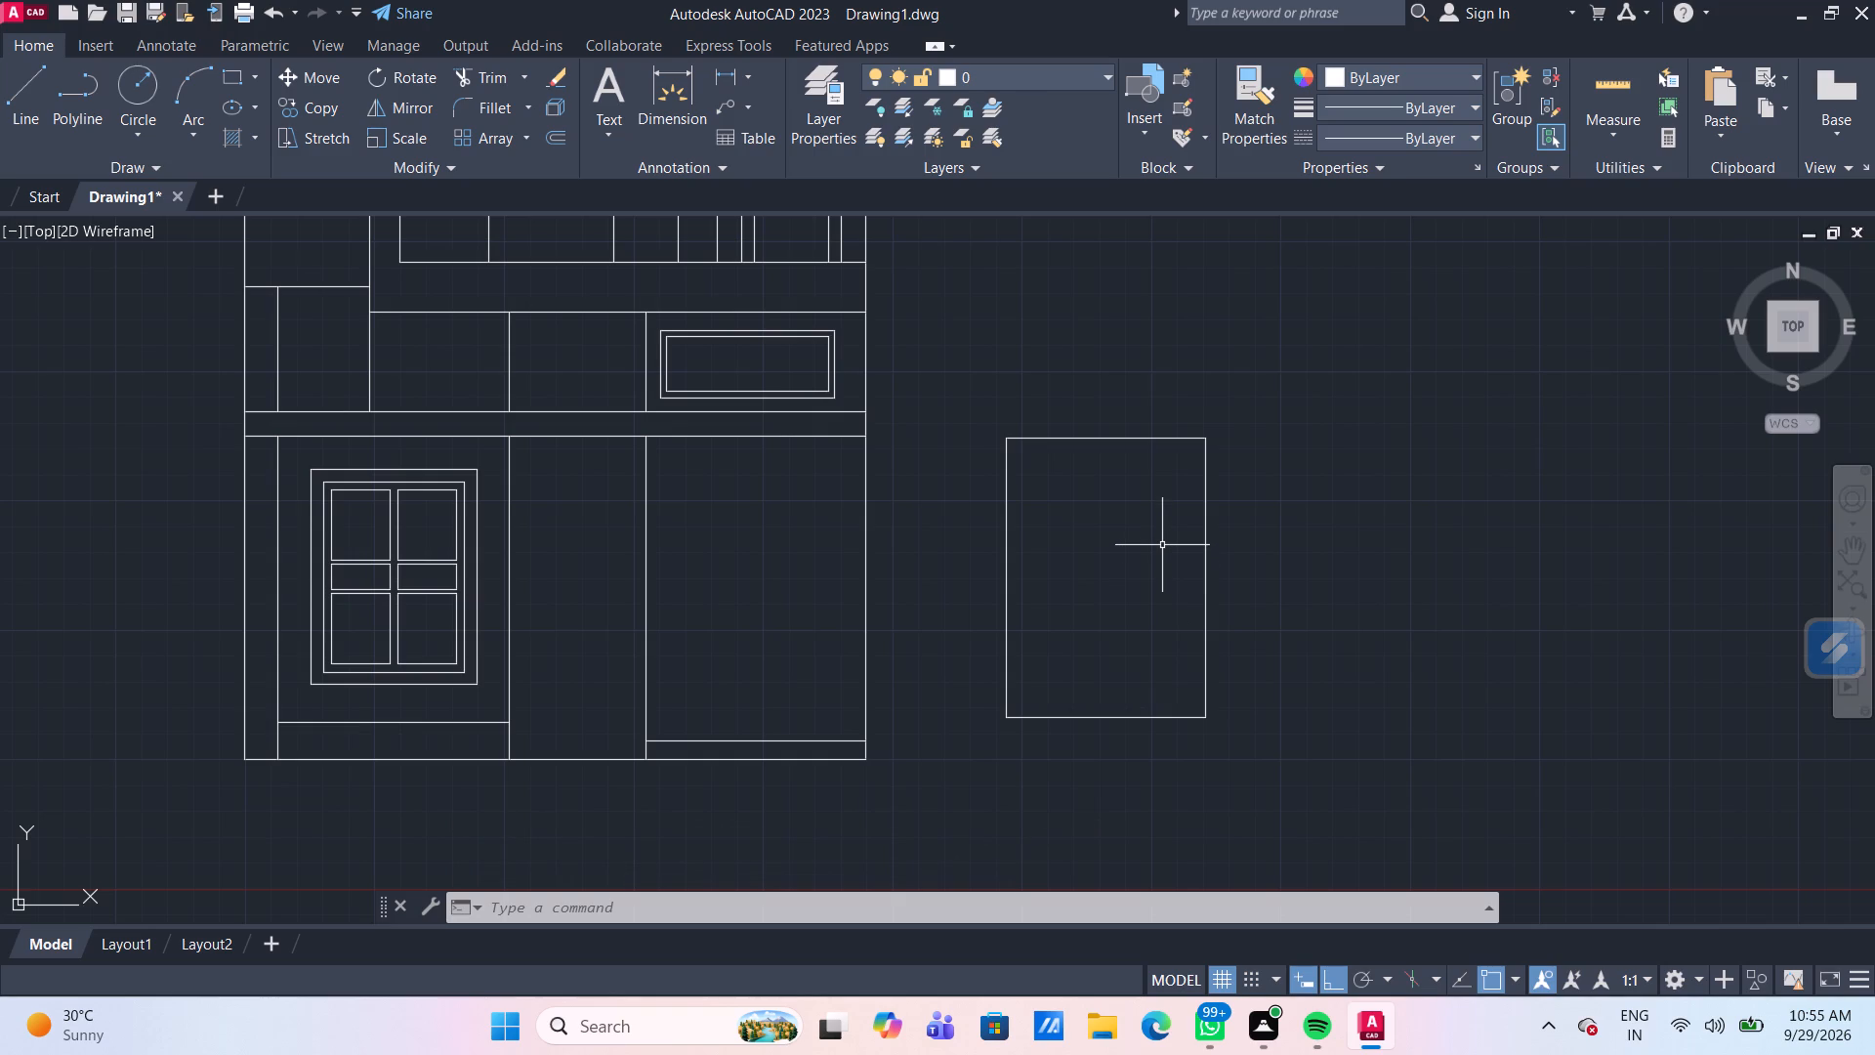
pyautogui.press('o')
pyautogui.press('Return')
pyautogui.press('Return')
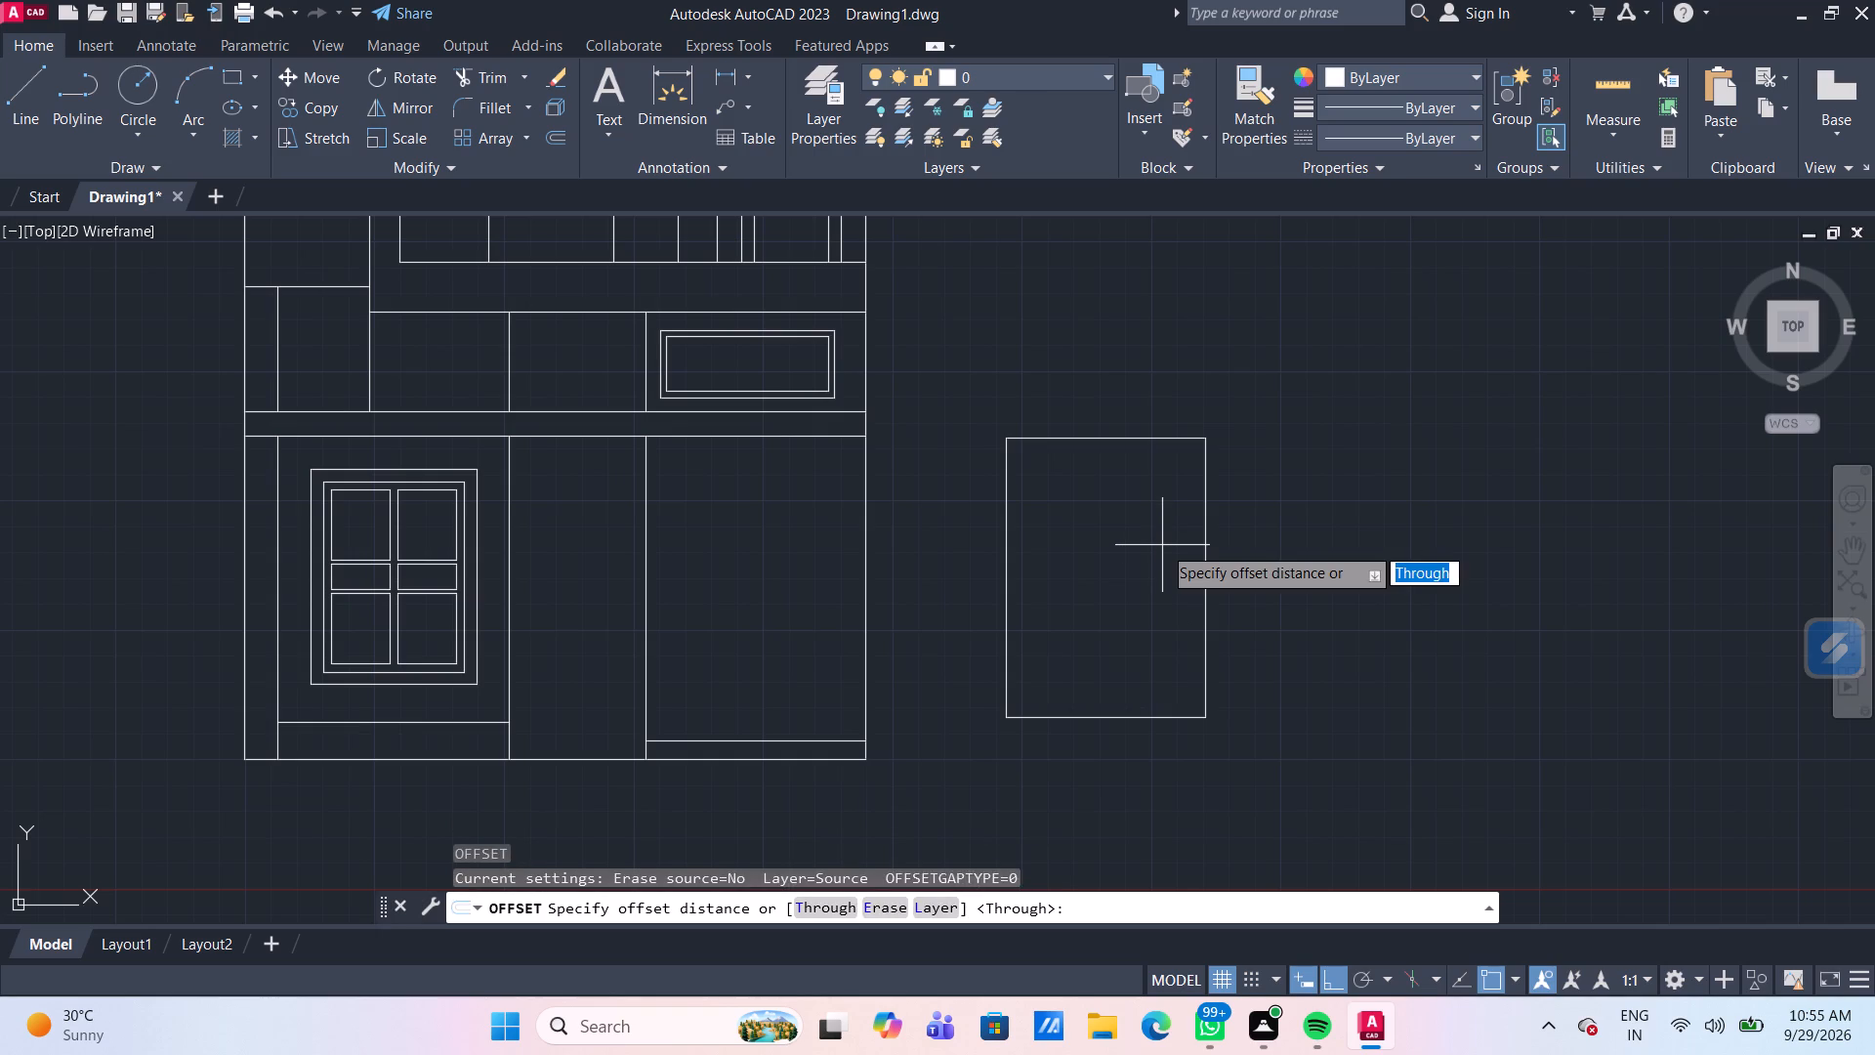
pyautogui.click(1117, 438)
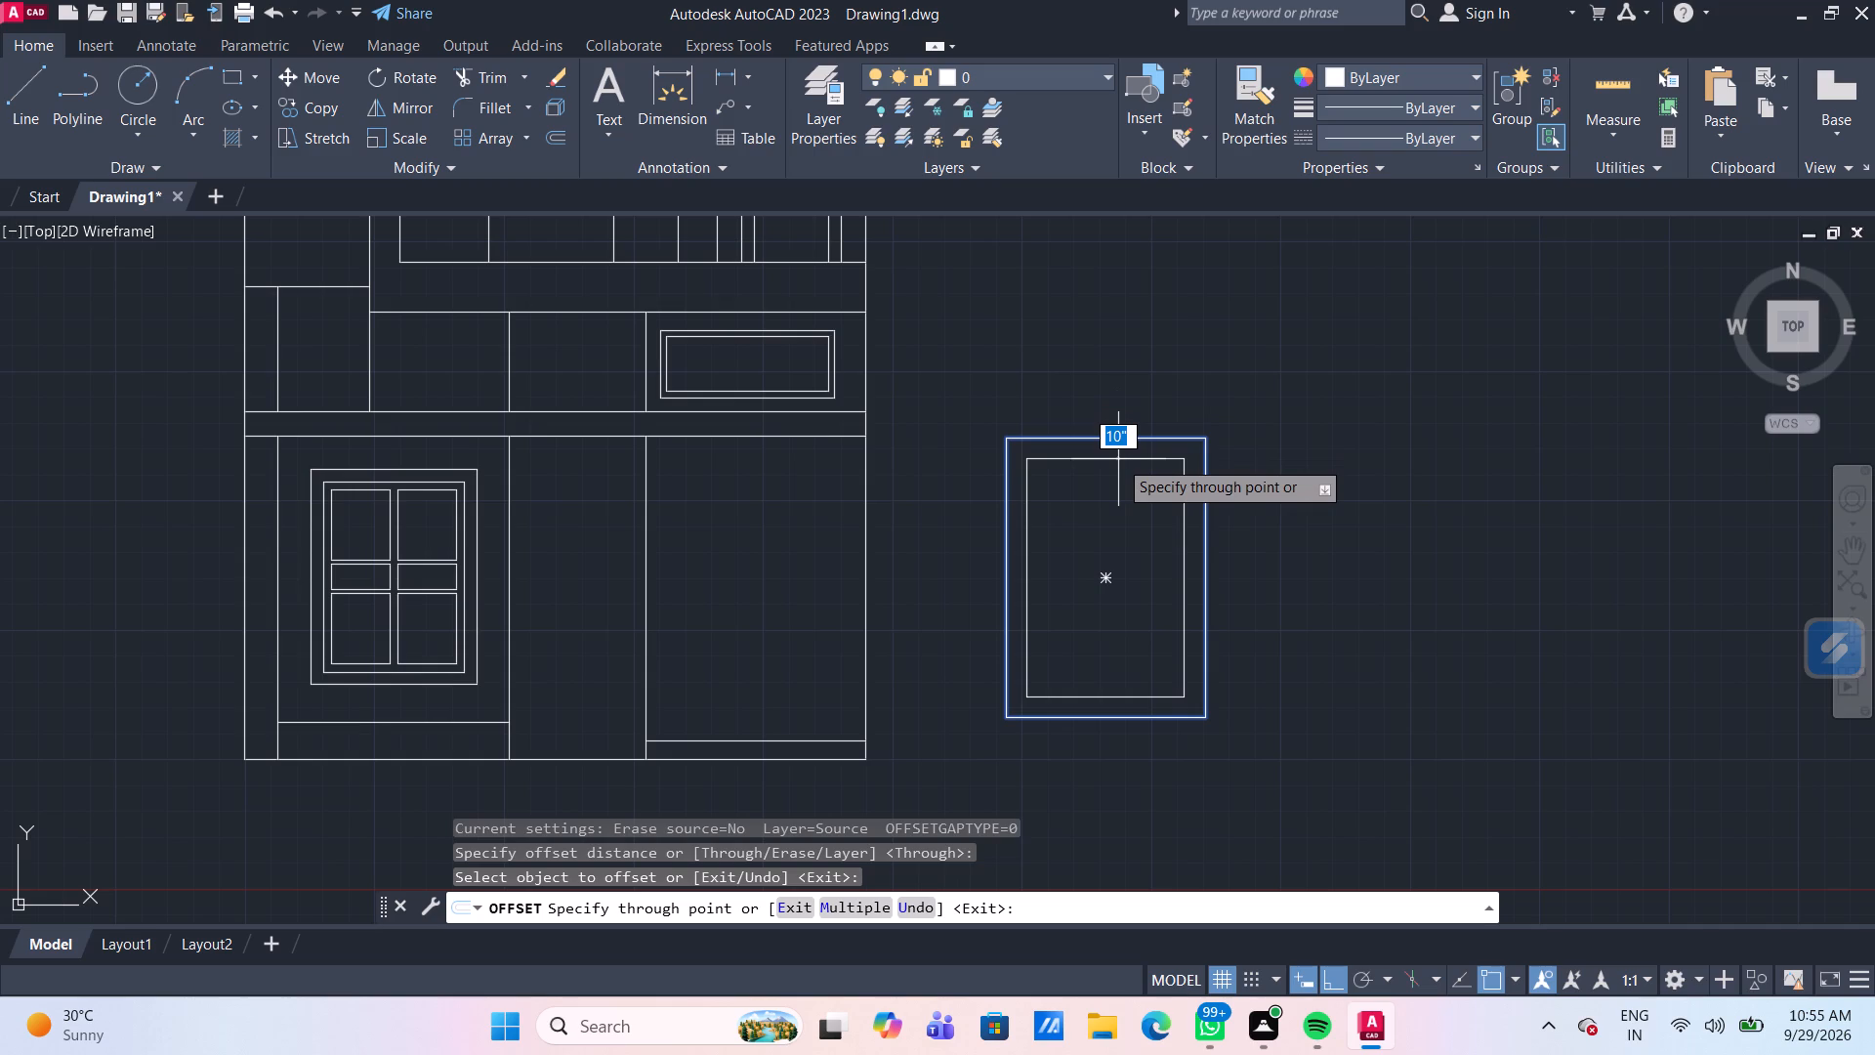
pyautogui.press('6')
pyautogui.hotkey('shift', '"')
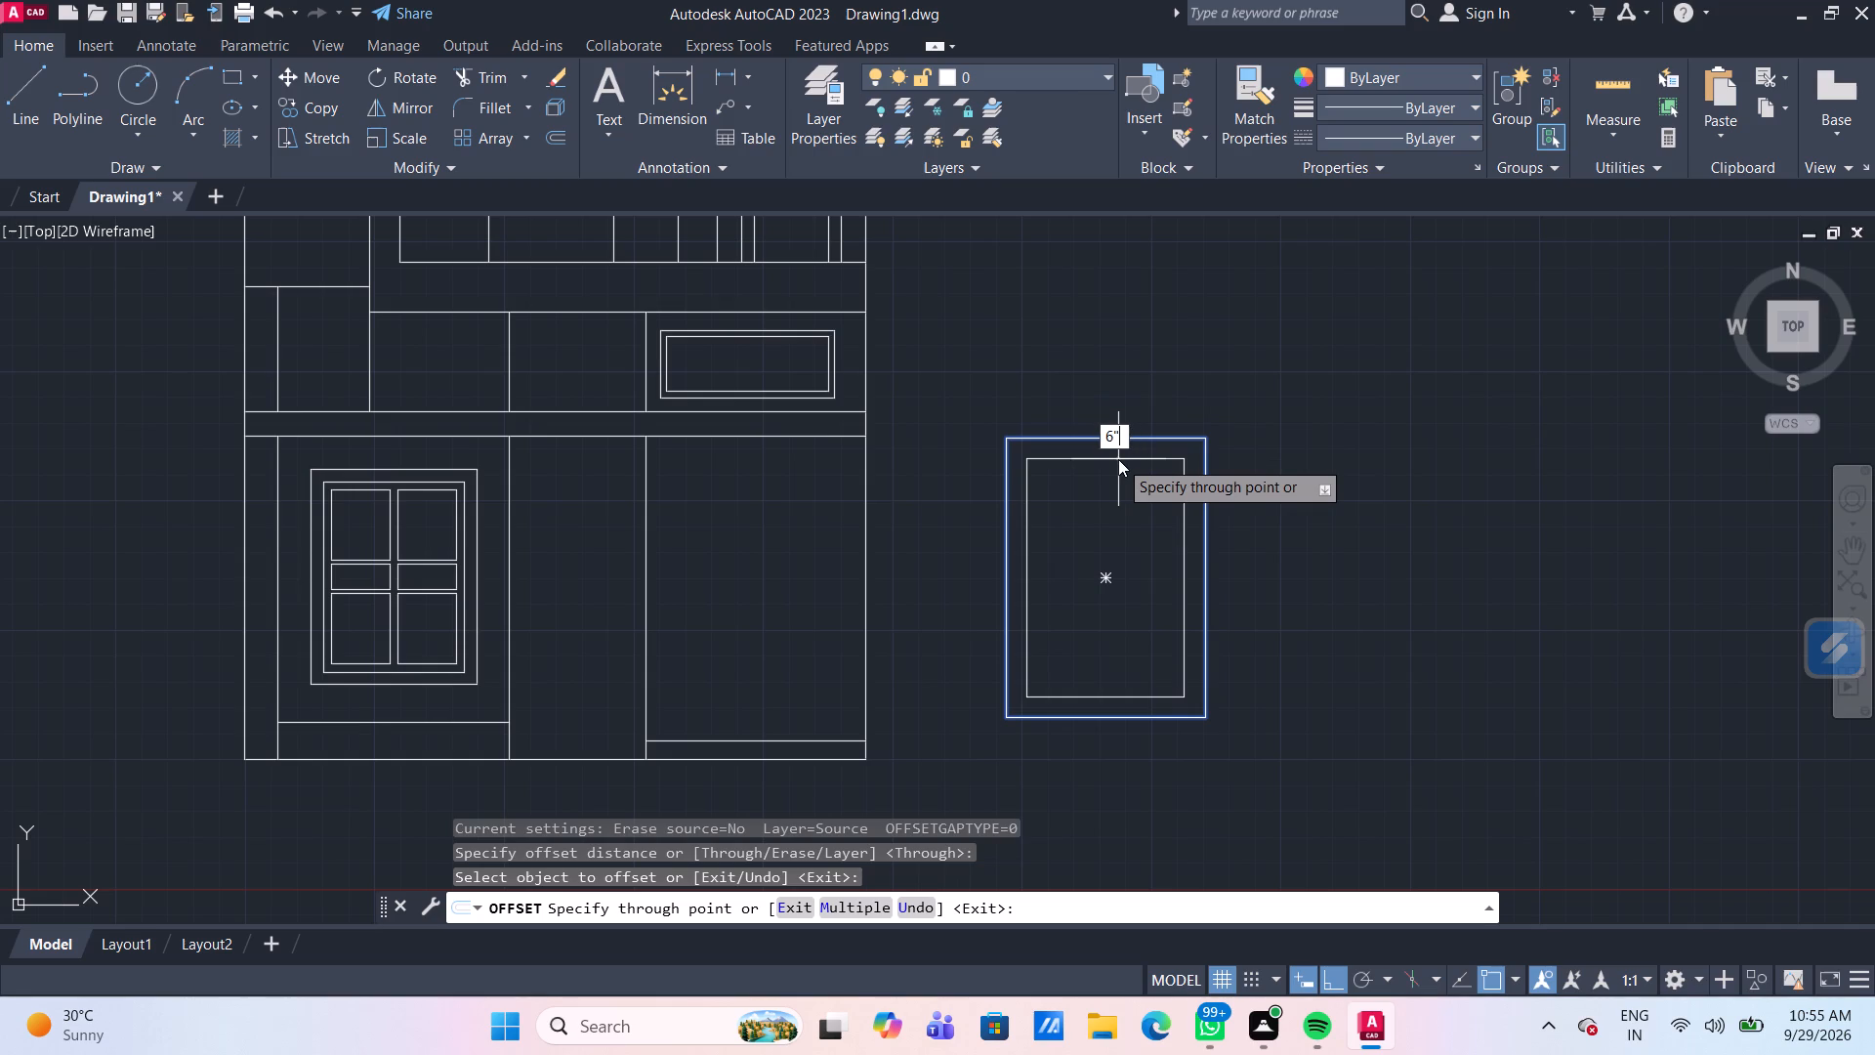
pyautogui.press('Return')
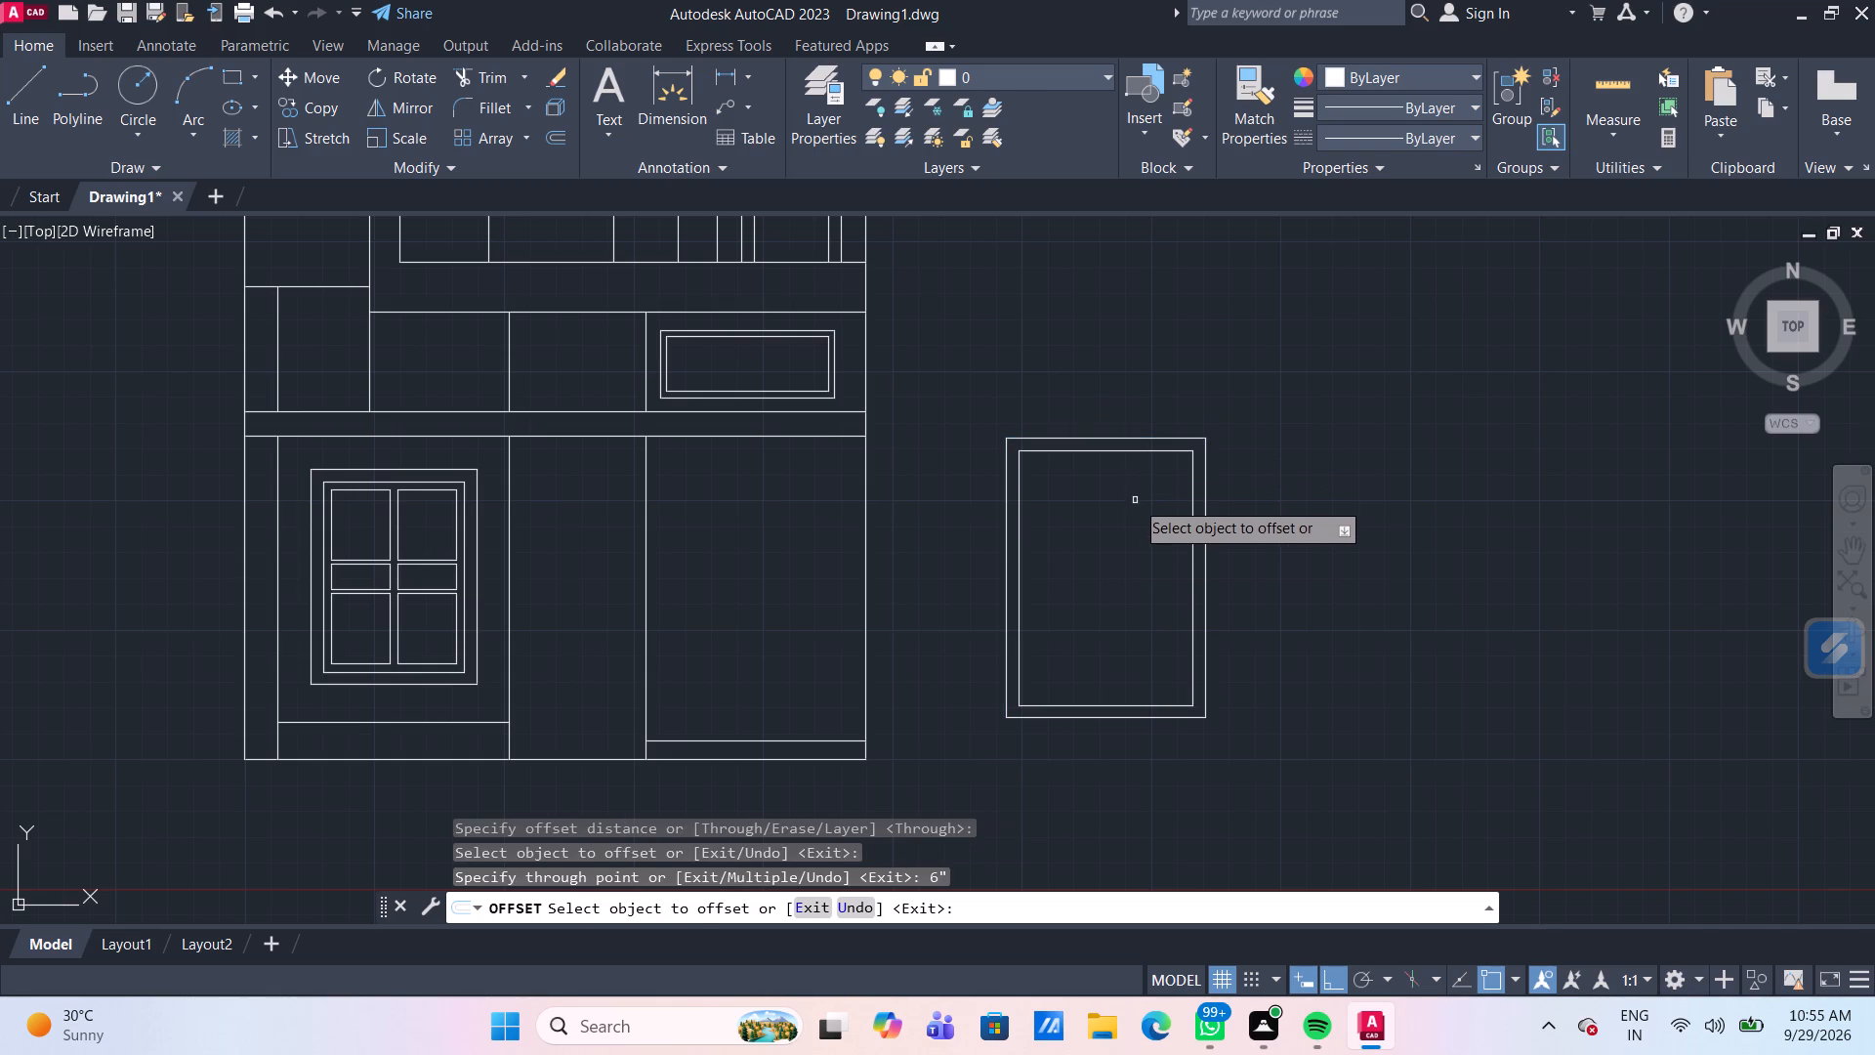
pyautogui.press('Escape')
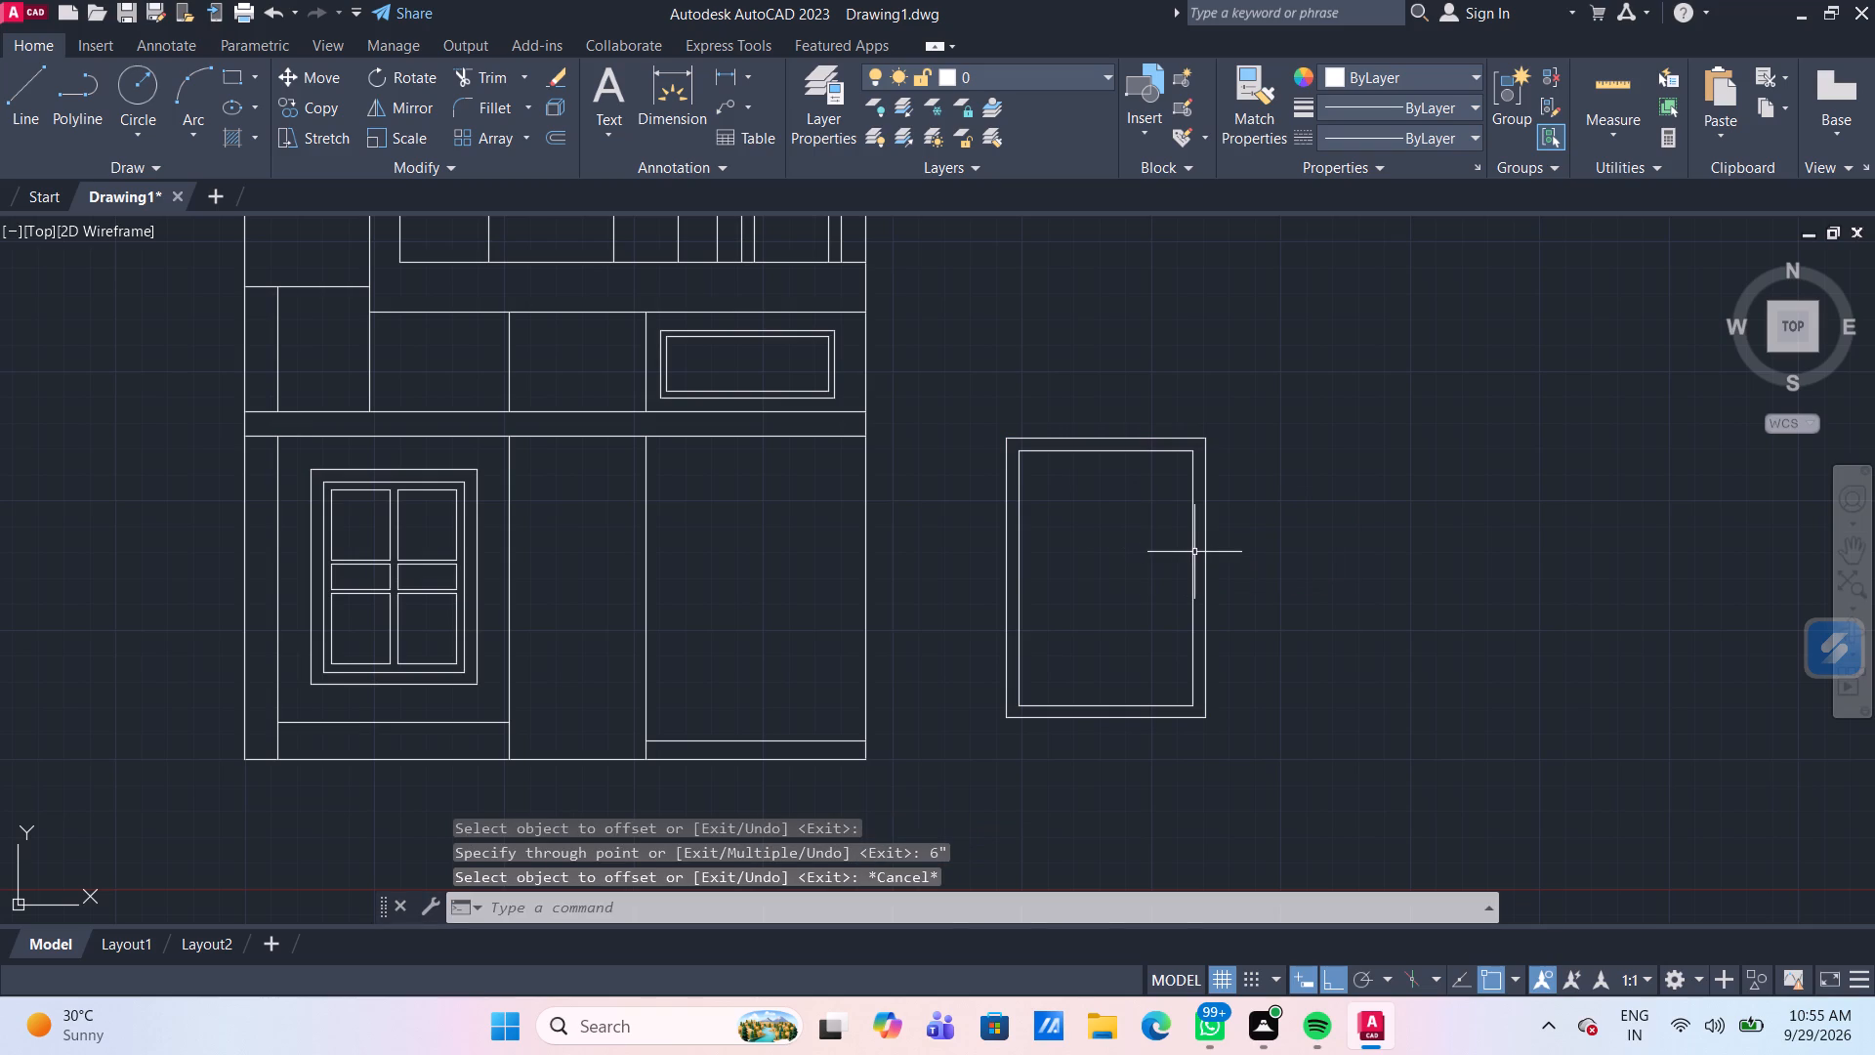
# Explode the inner rectangle of the new frame into separate lines.
pyautogui.click(1194, 551)
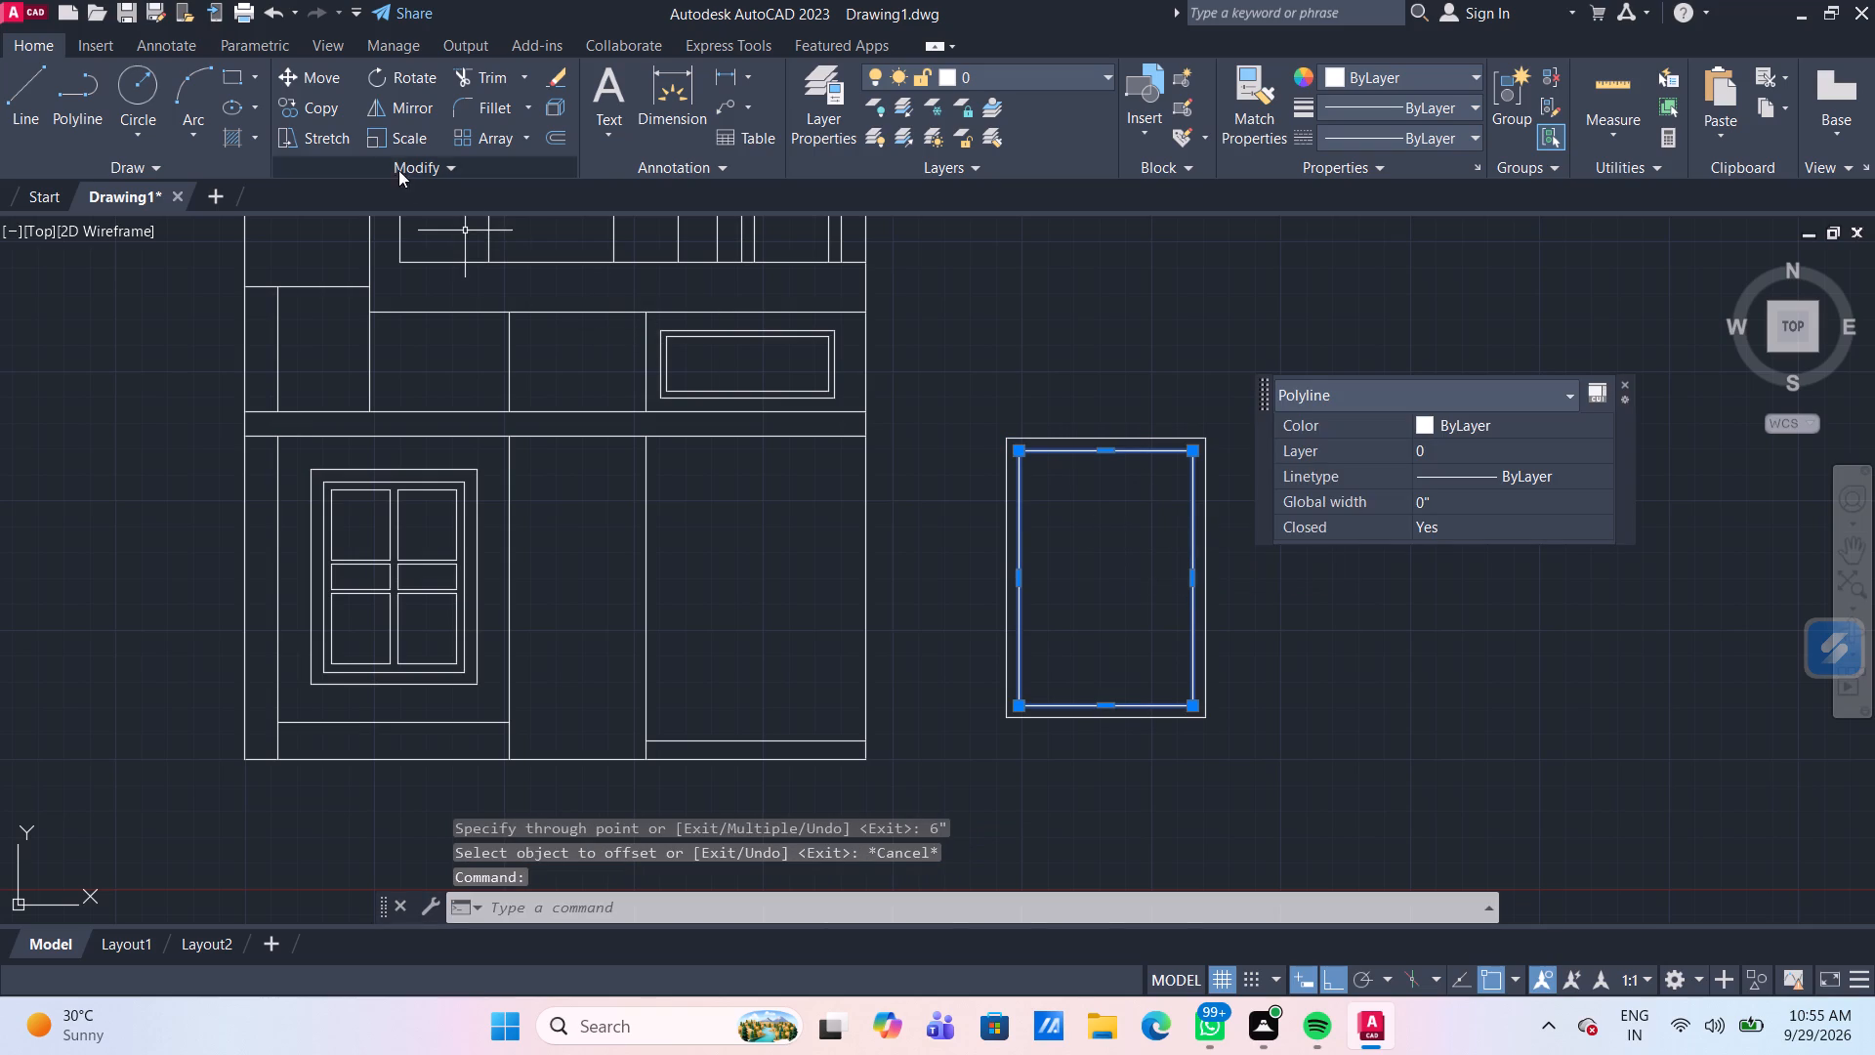
pyautogui.click(564, 105)
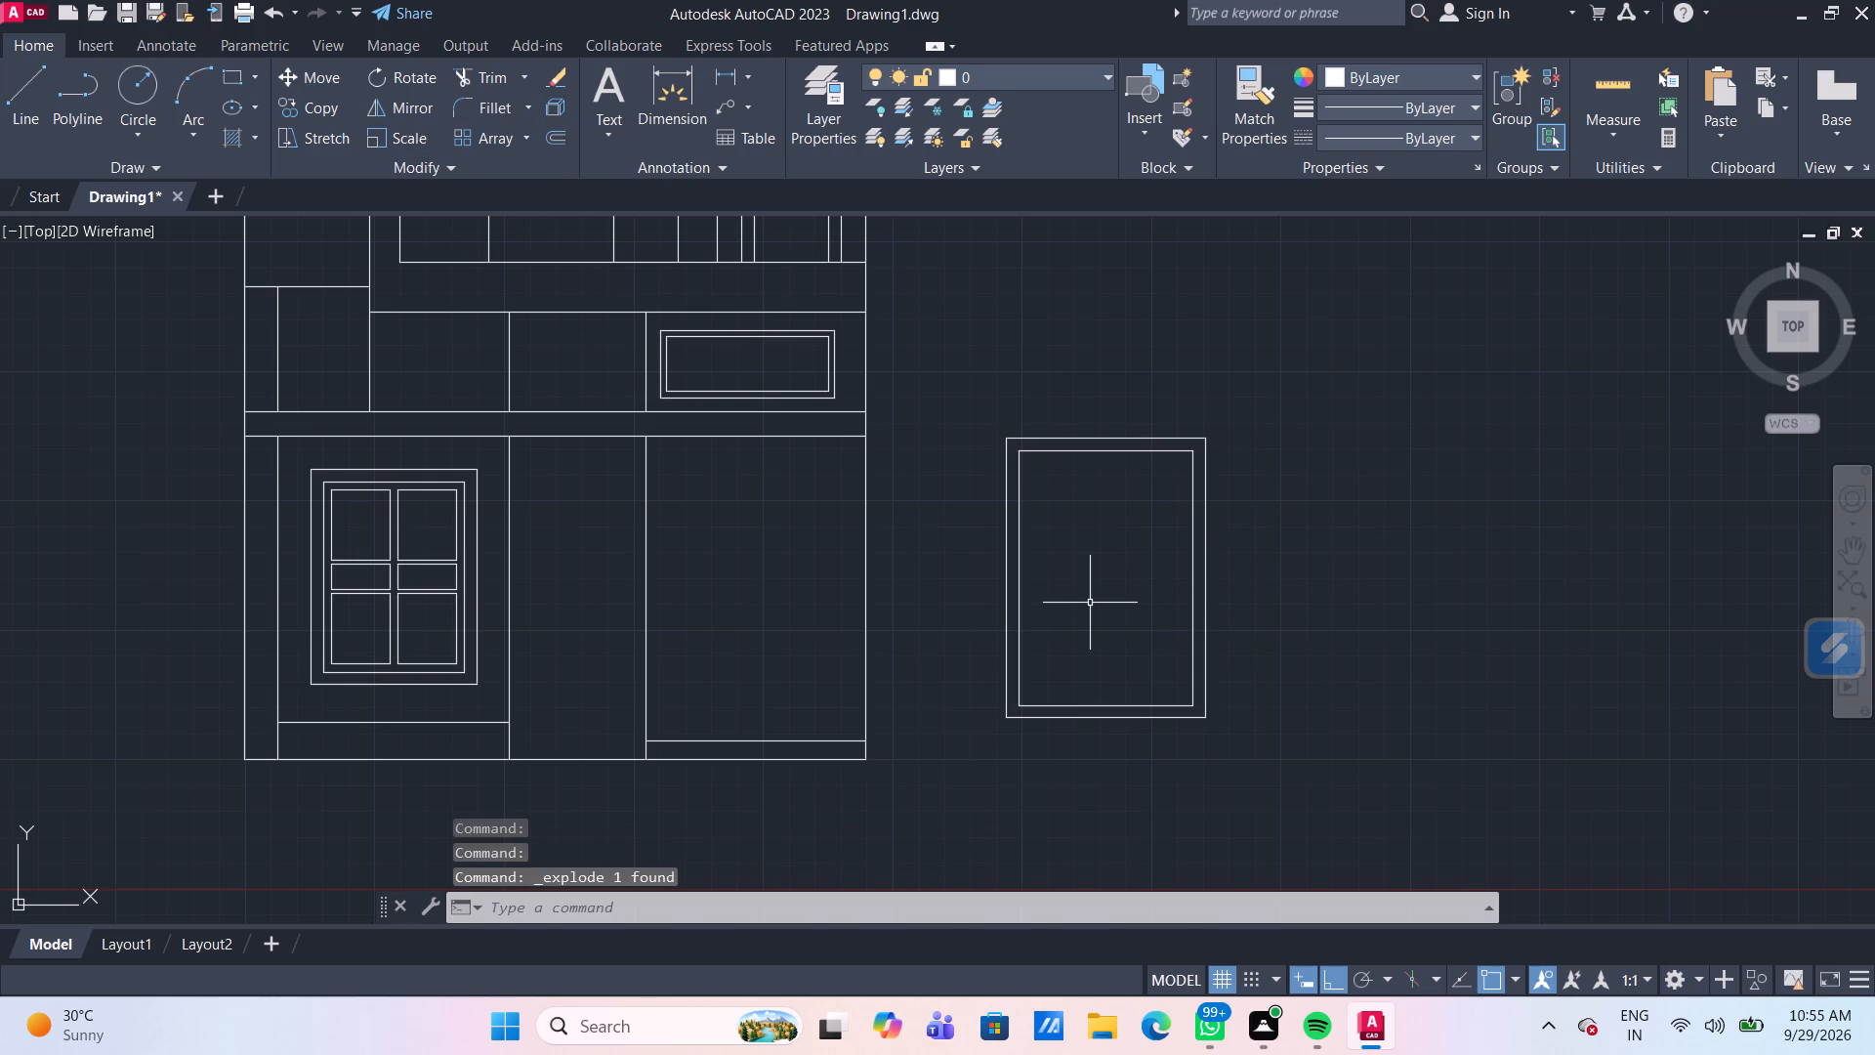
# Offset the inner frame's right edge 2' to the left, and offset the resulting line another 1'6" left.
pyautogui.press('o')
pyautogui.press('Return')
pyautogui.press('Return')
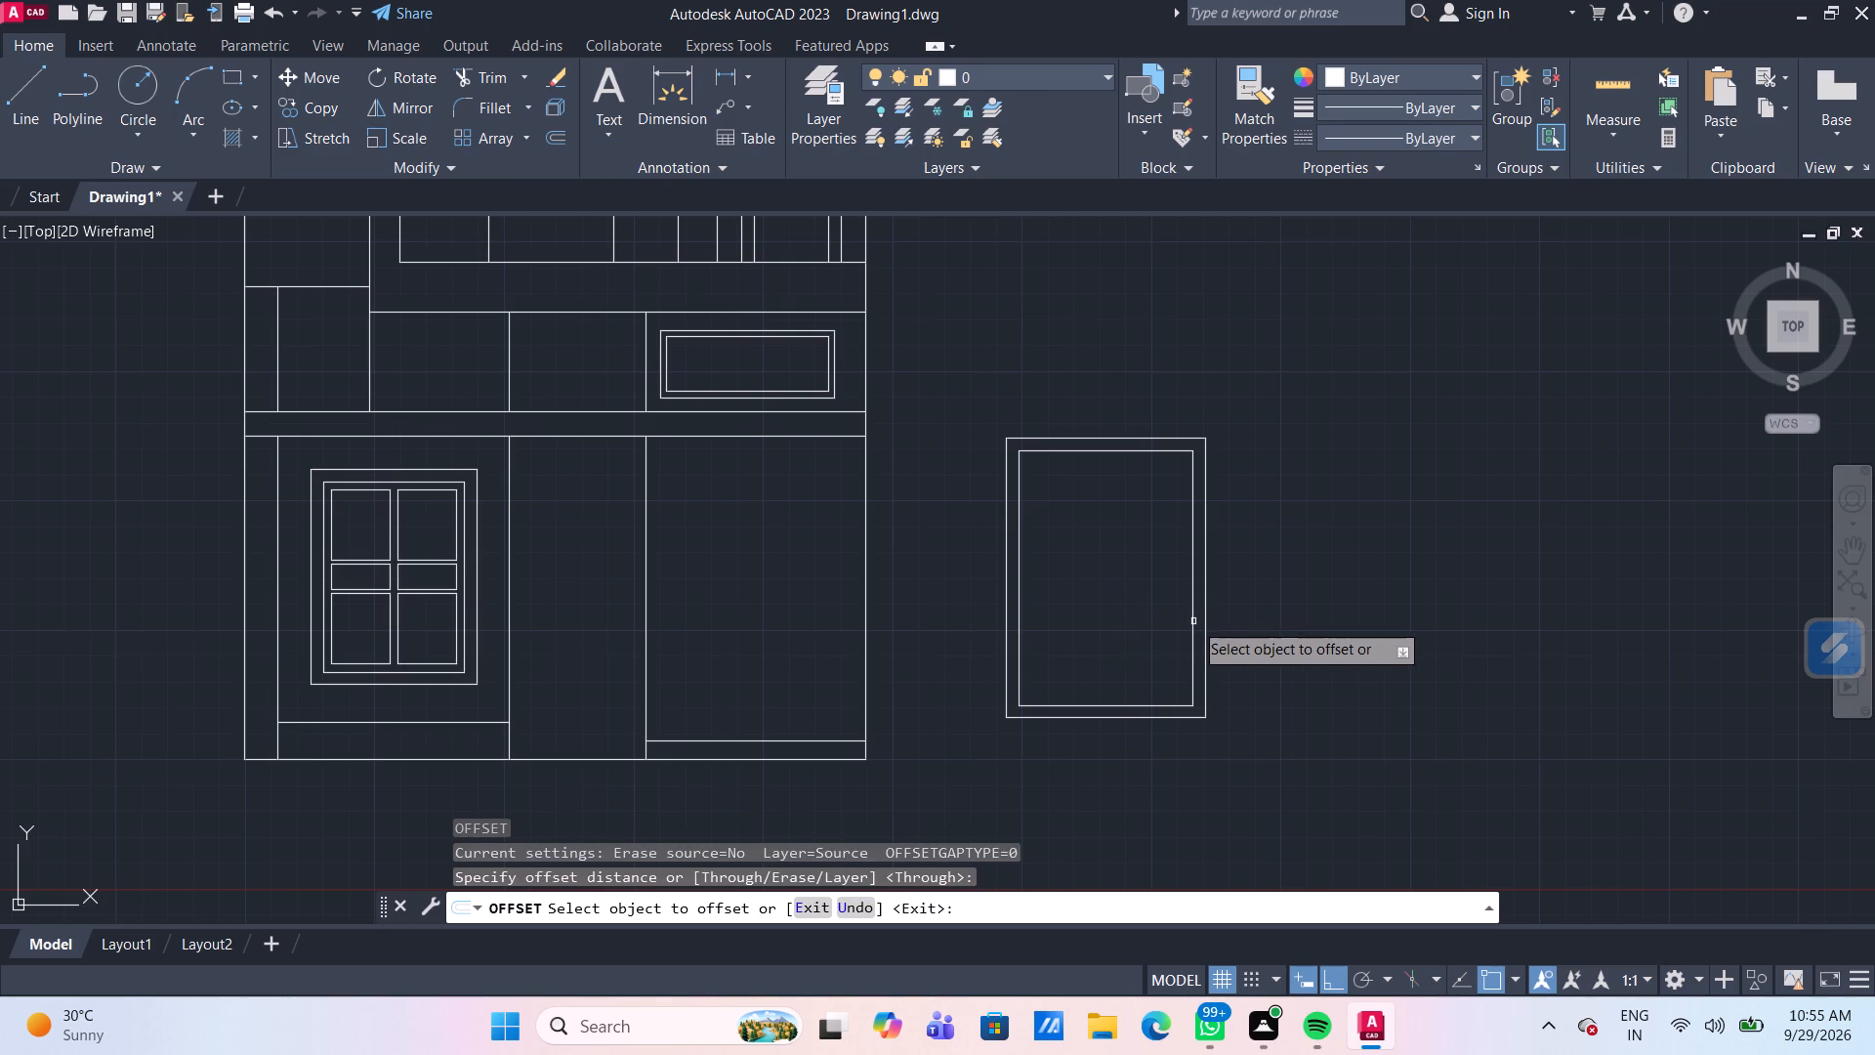
pyautogui.click(1193, 621)
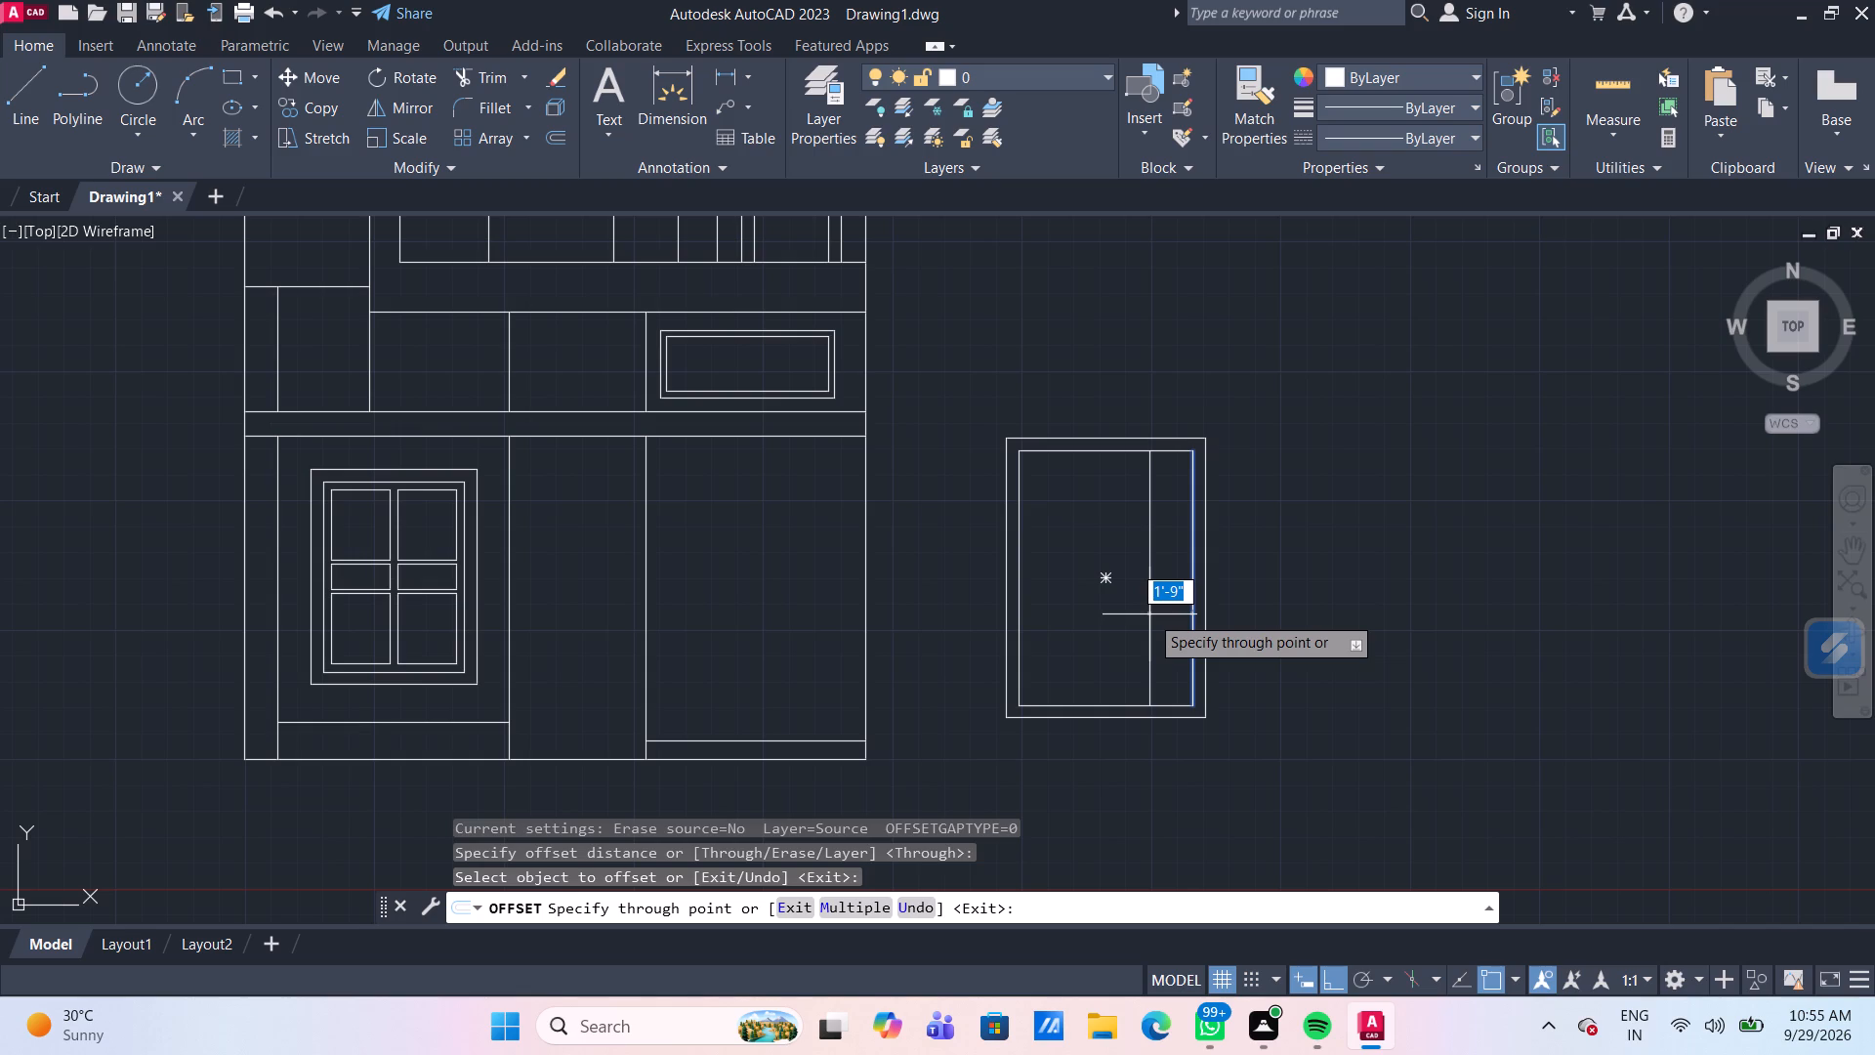
pyautogui.write("2'")
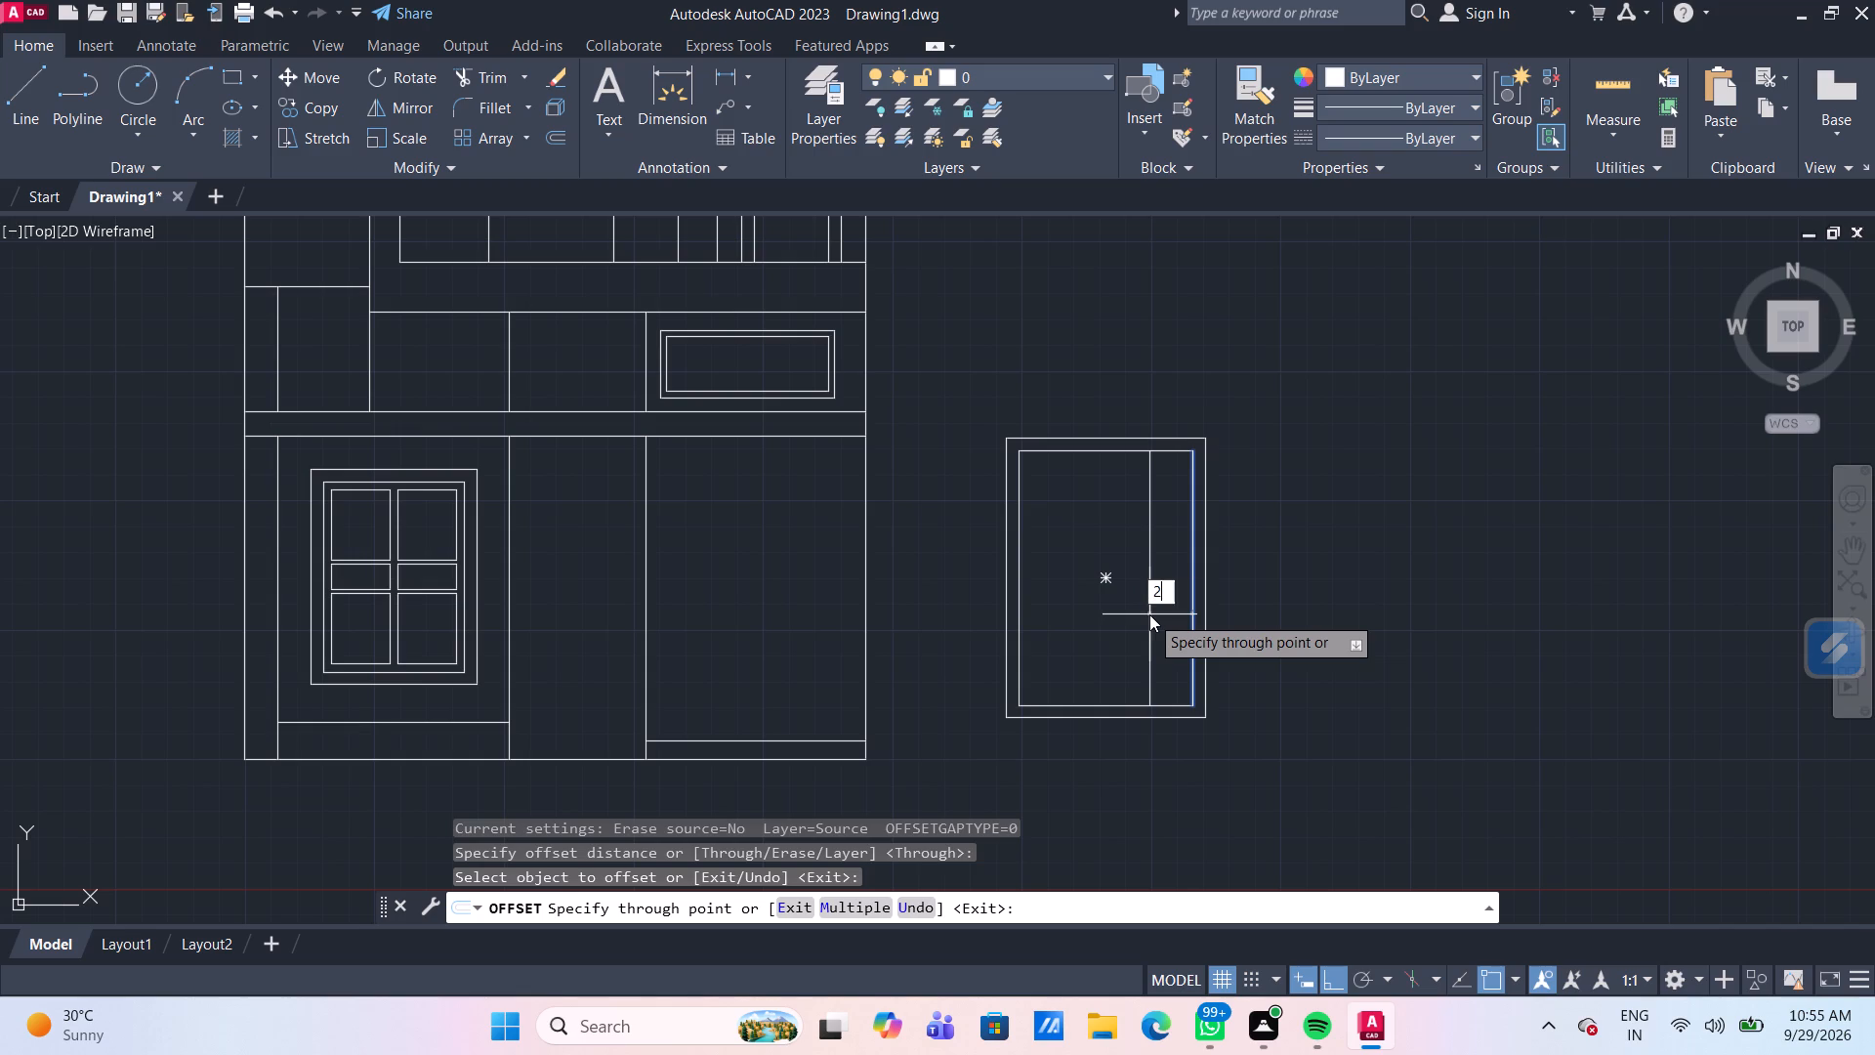
pyautogui.press('Return')
pyautogui.click(1142, 612)
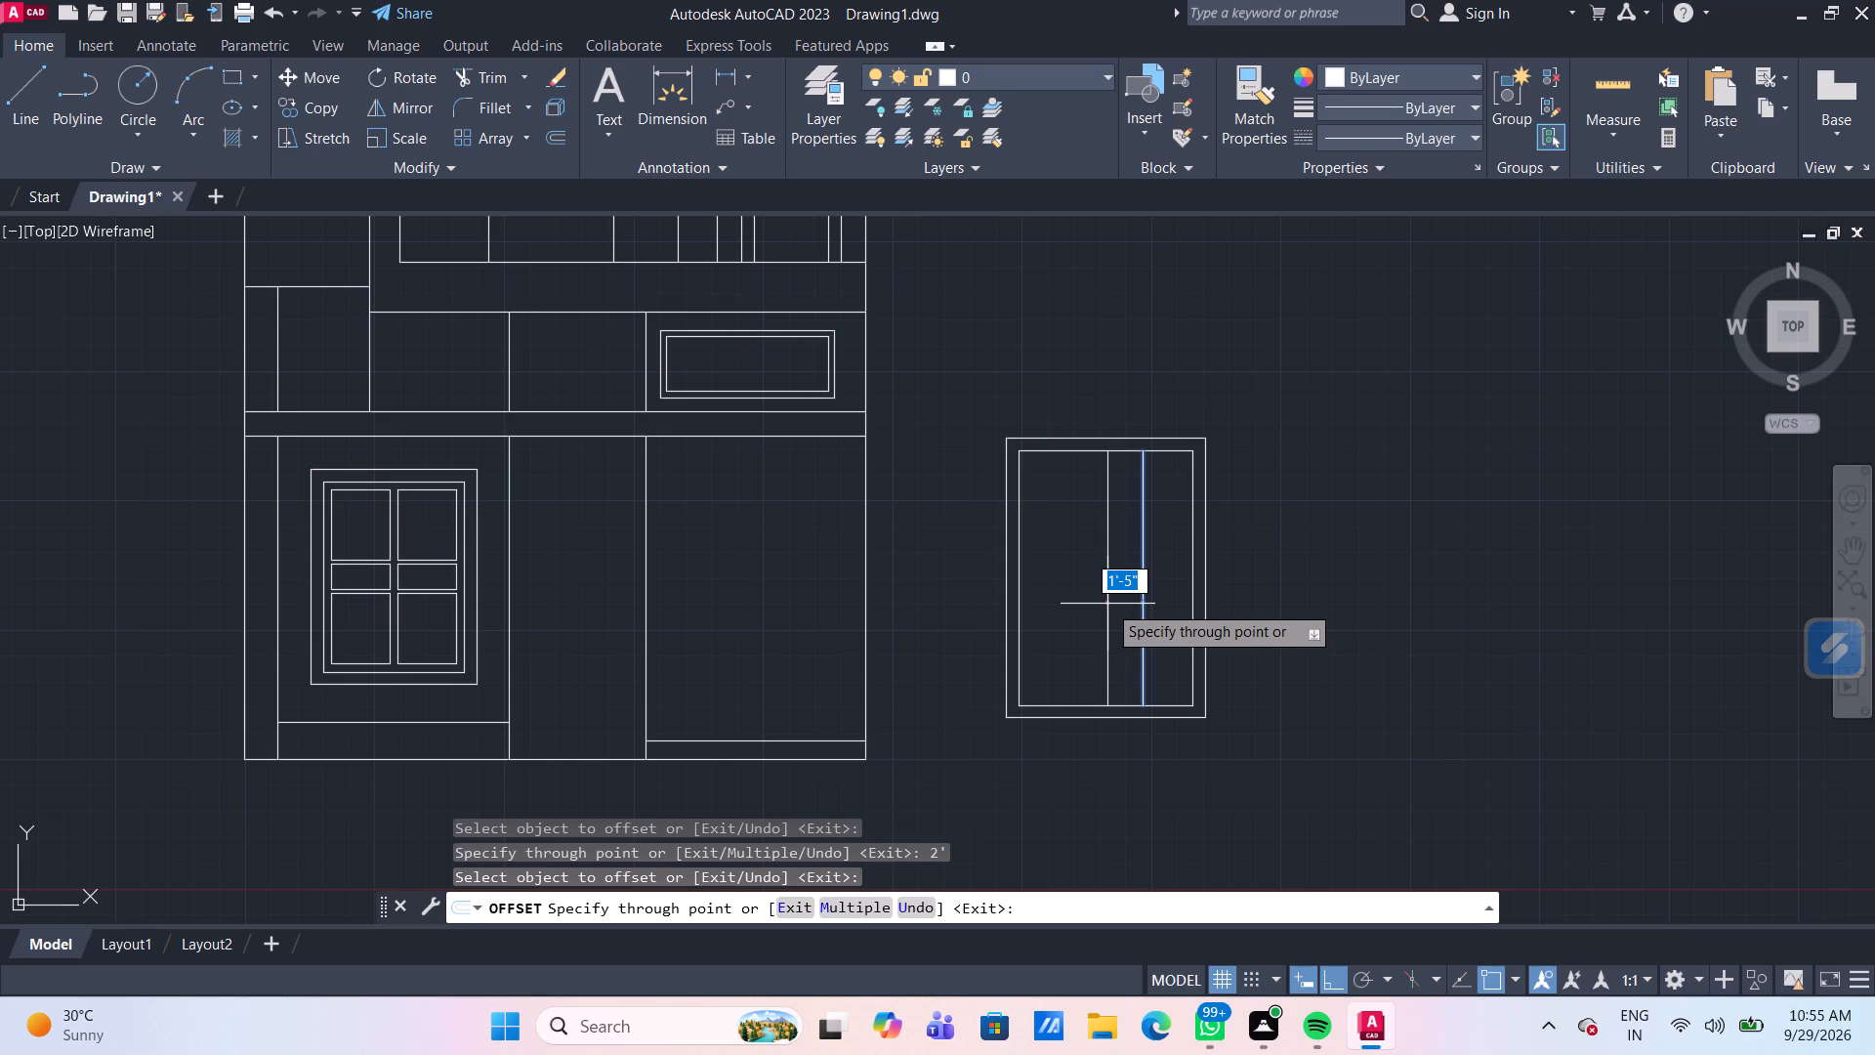
pyautogui.press('1')
pyautogui.write('\'6"')
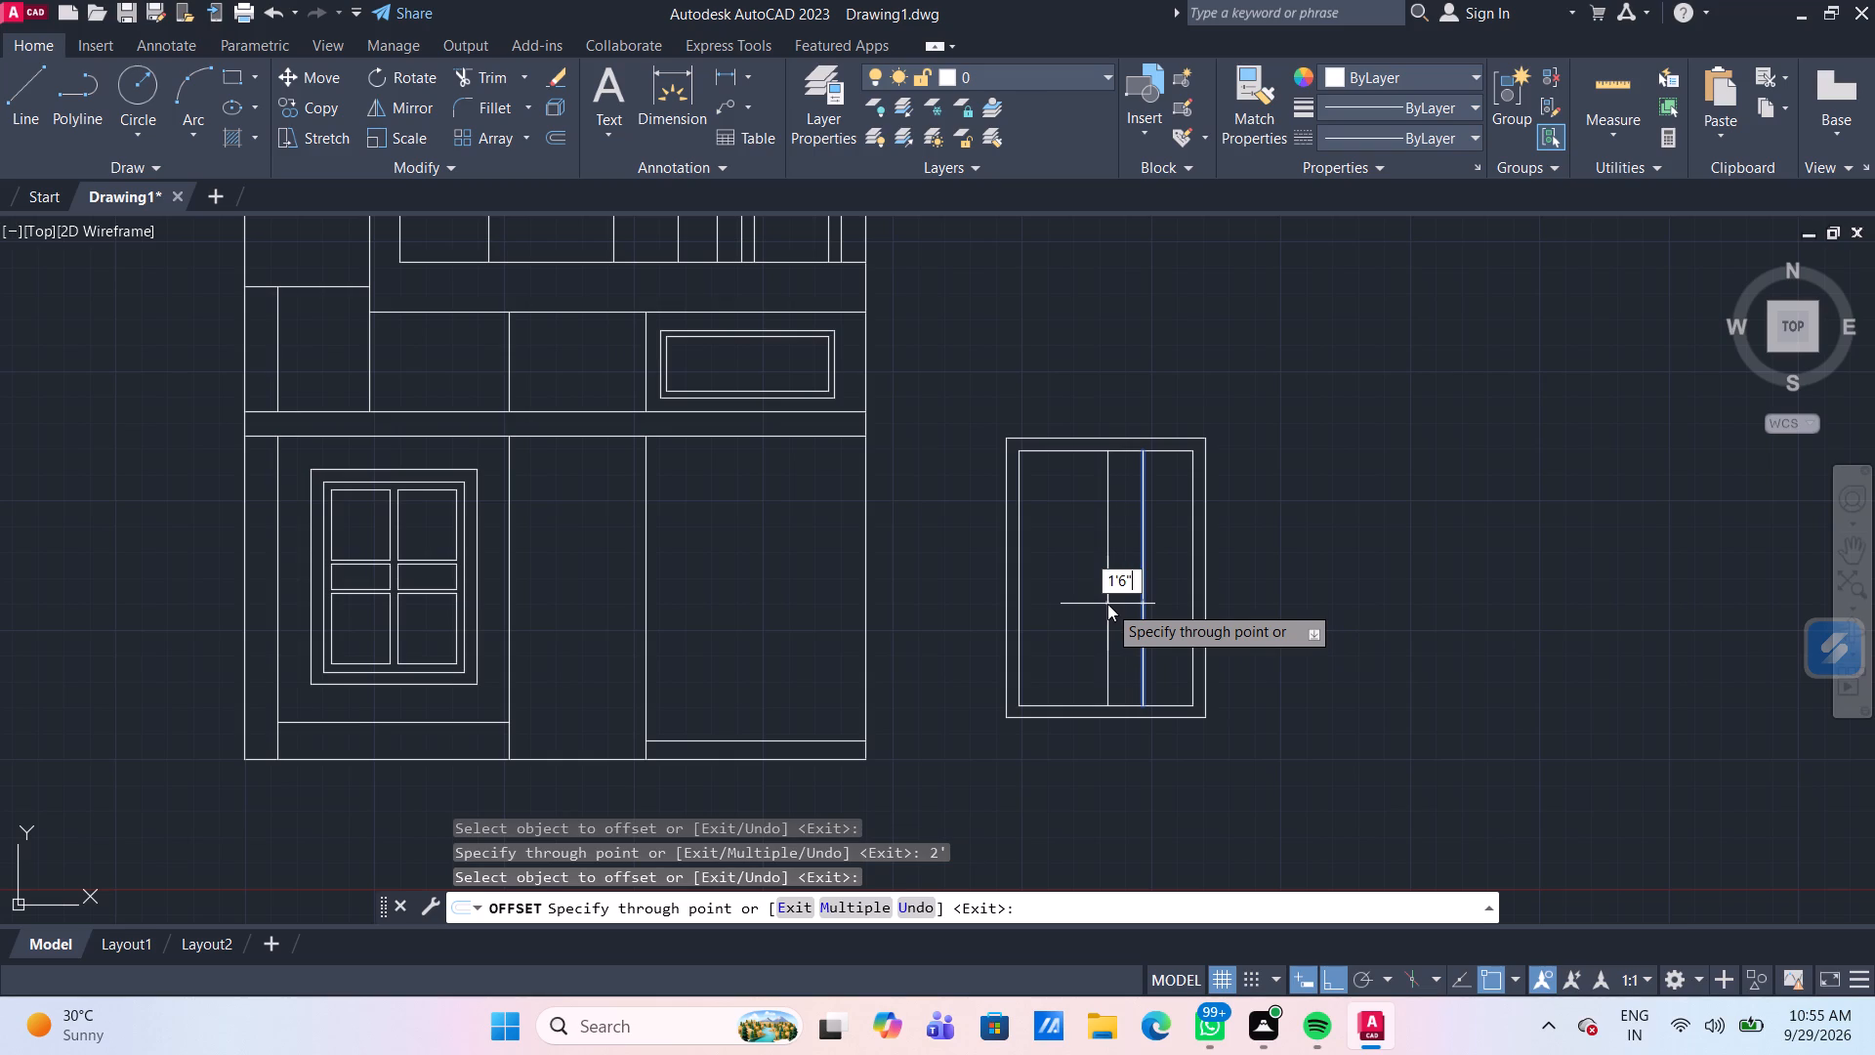
pyautogui.press('Return')
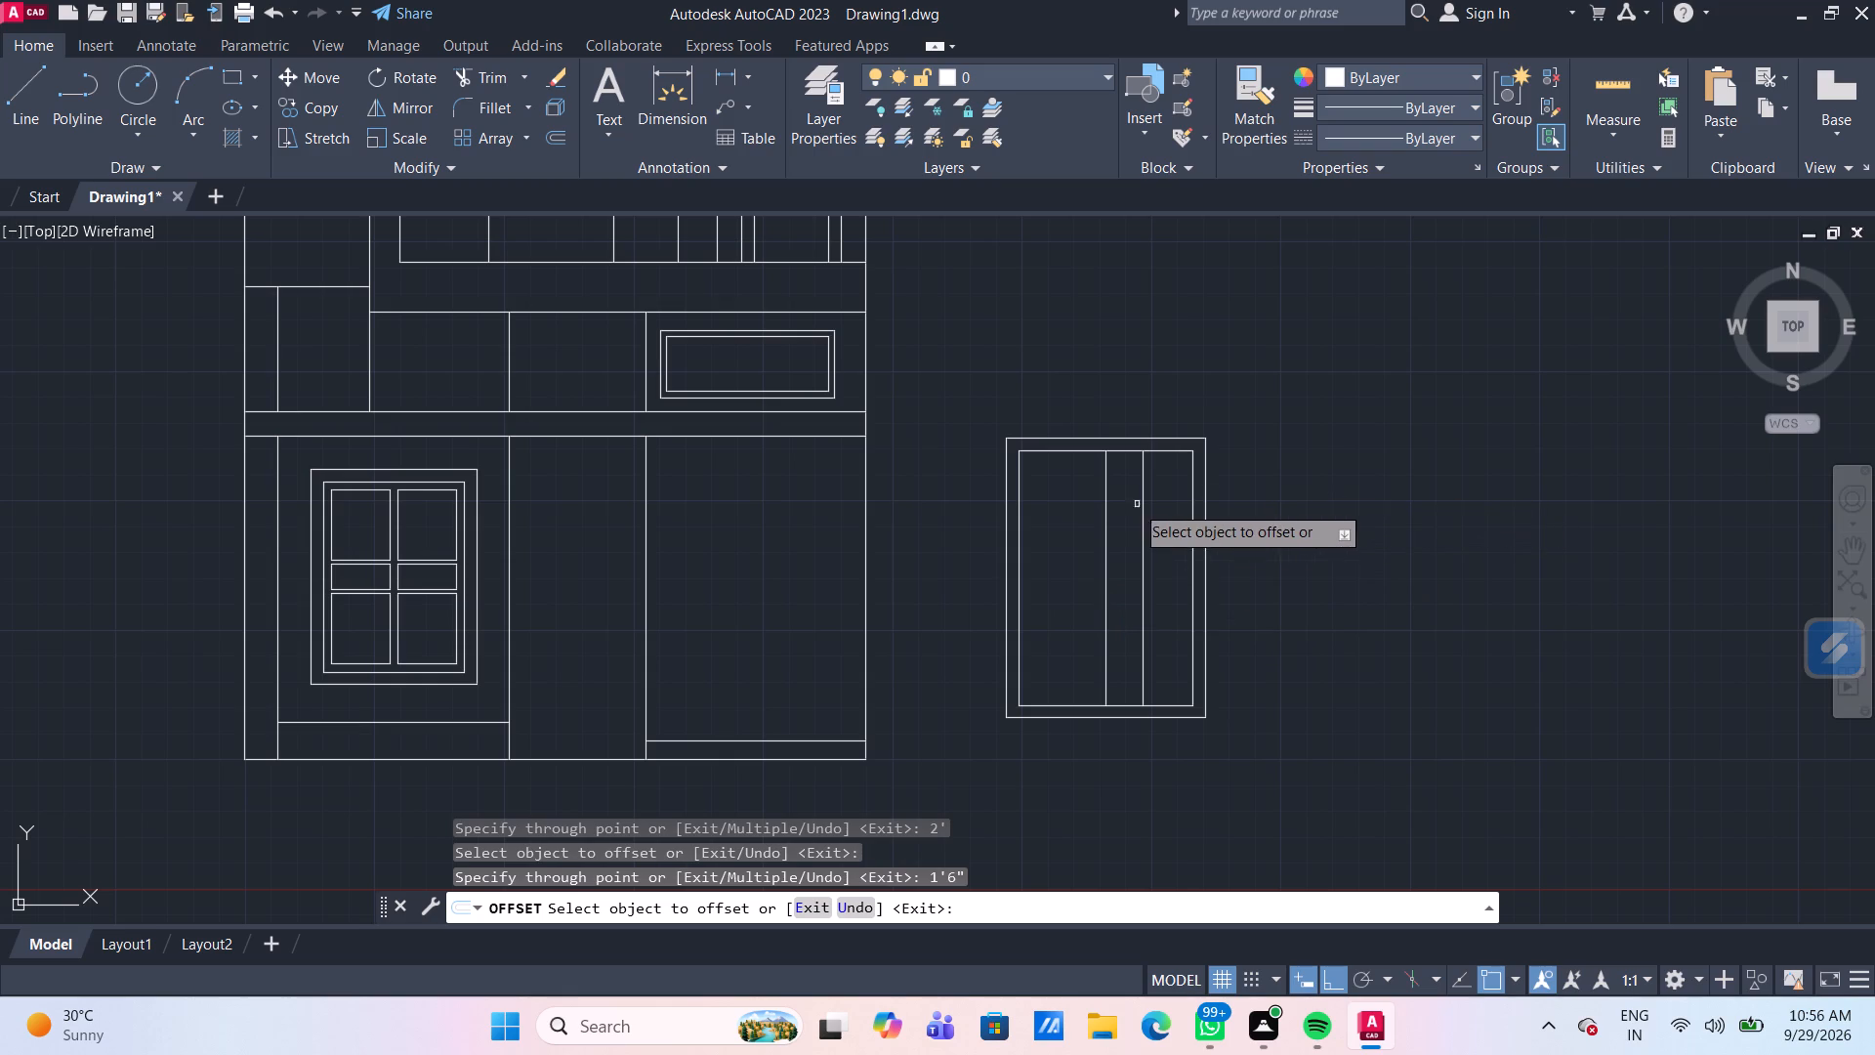
# Offset the central vertical divider 1" to the left and the right-hand divider 2" to the left.
pyautogui.scroll(1, 1138, 508)
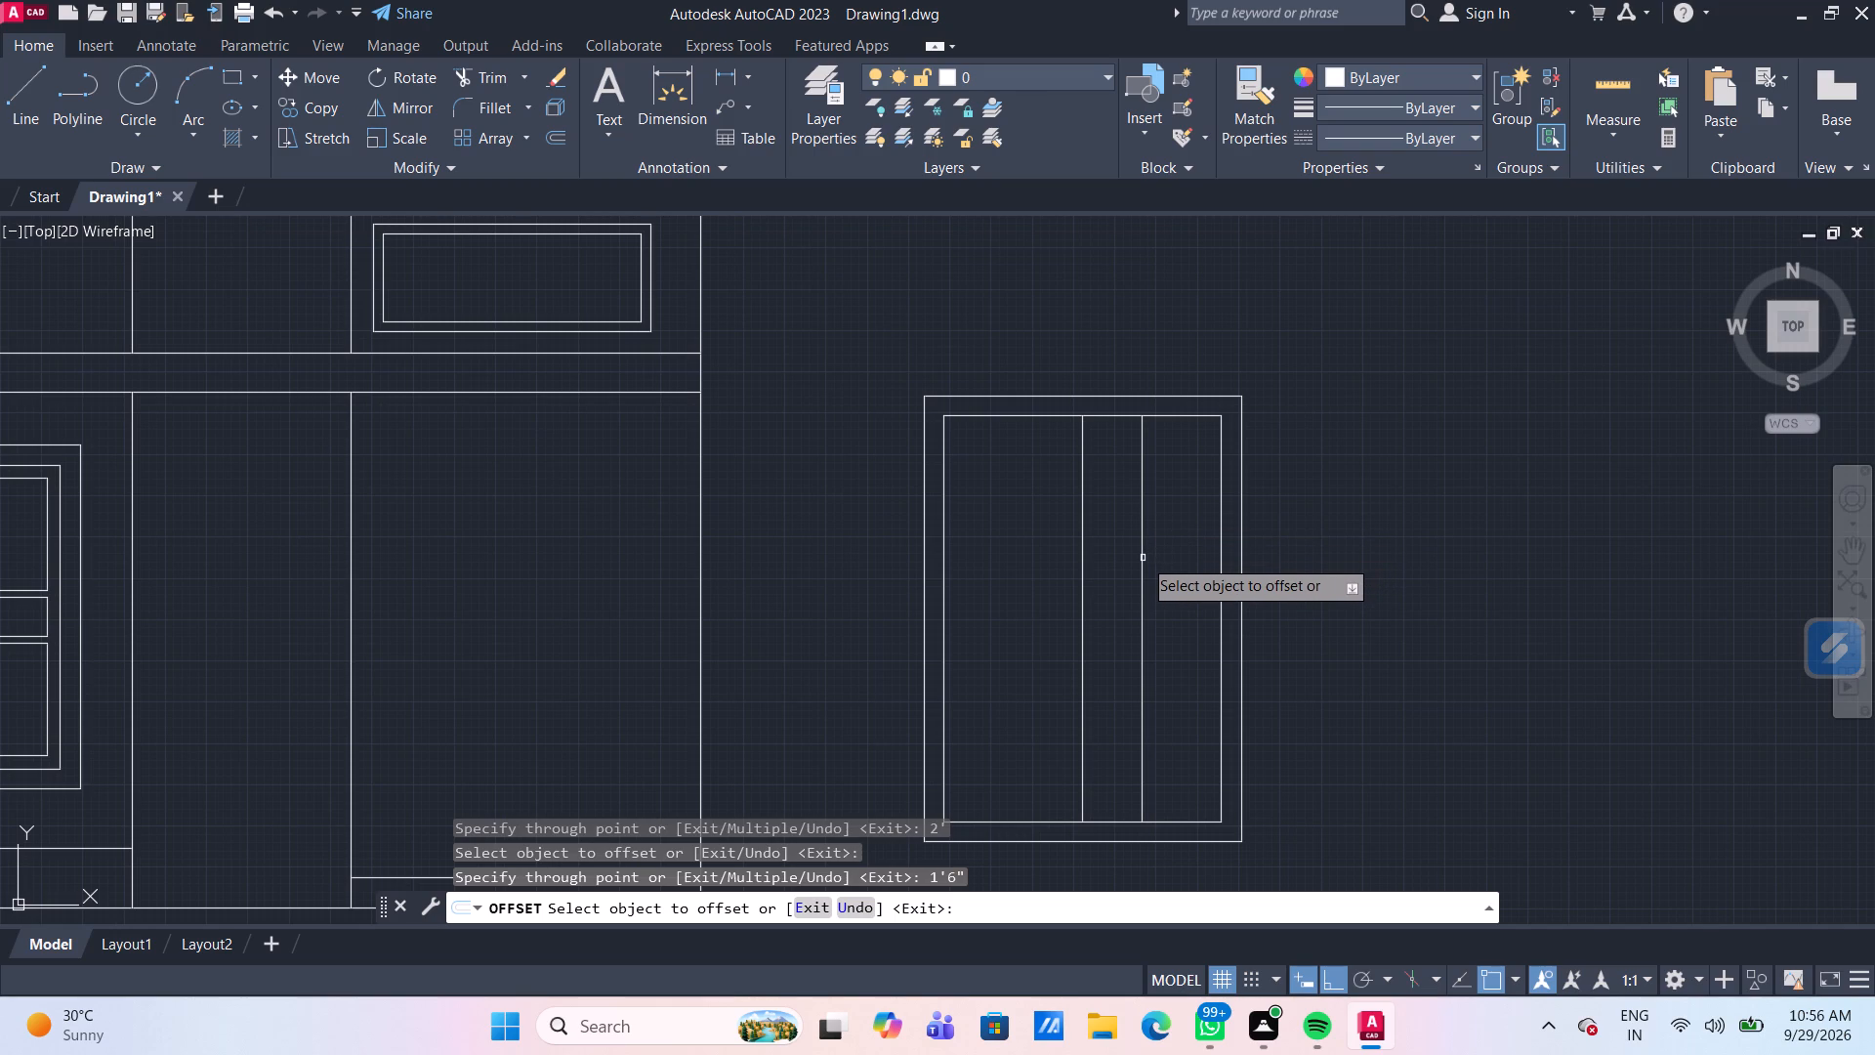
pyautogui.scroll(1, 1077, 592)
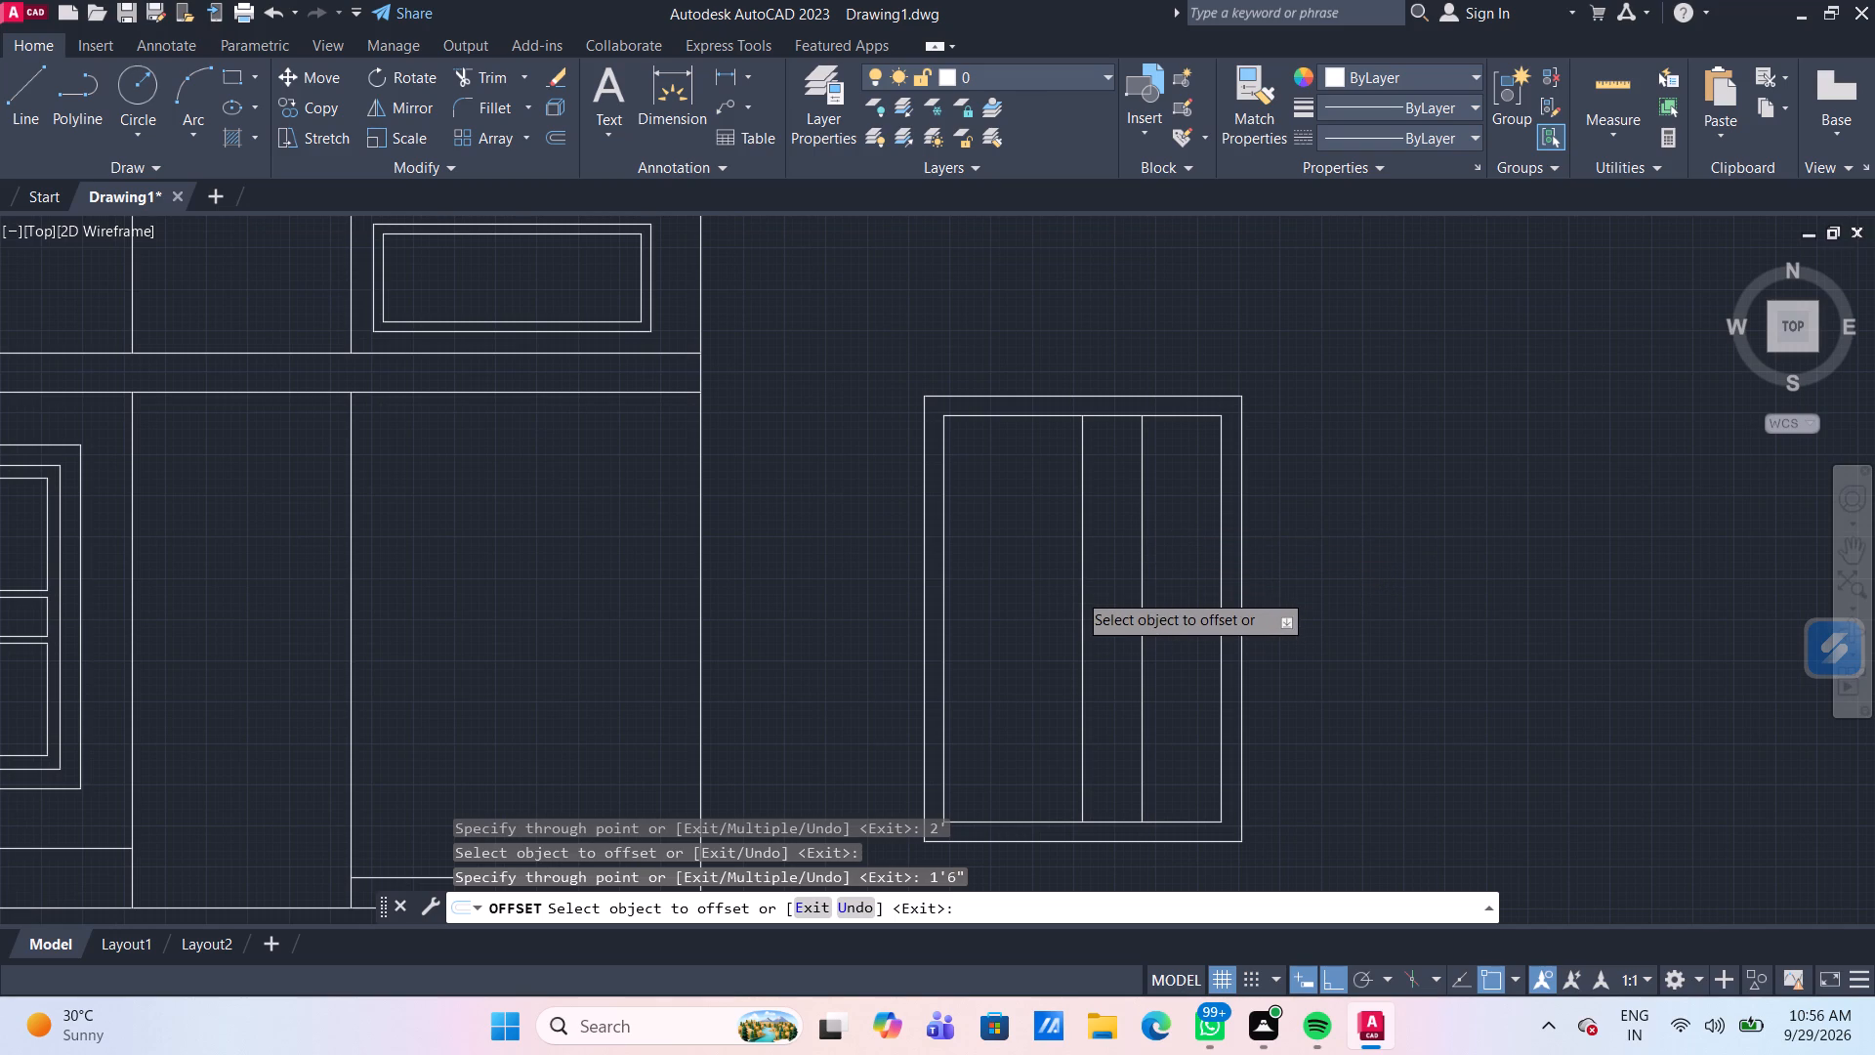
pyautogui.click(1084, 594)
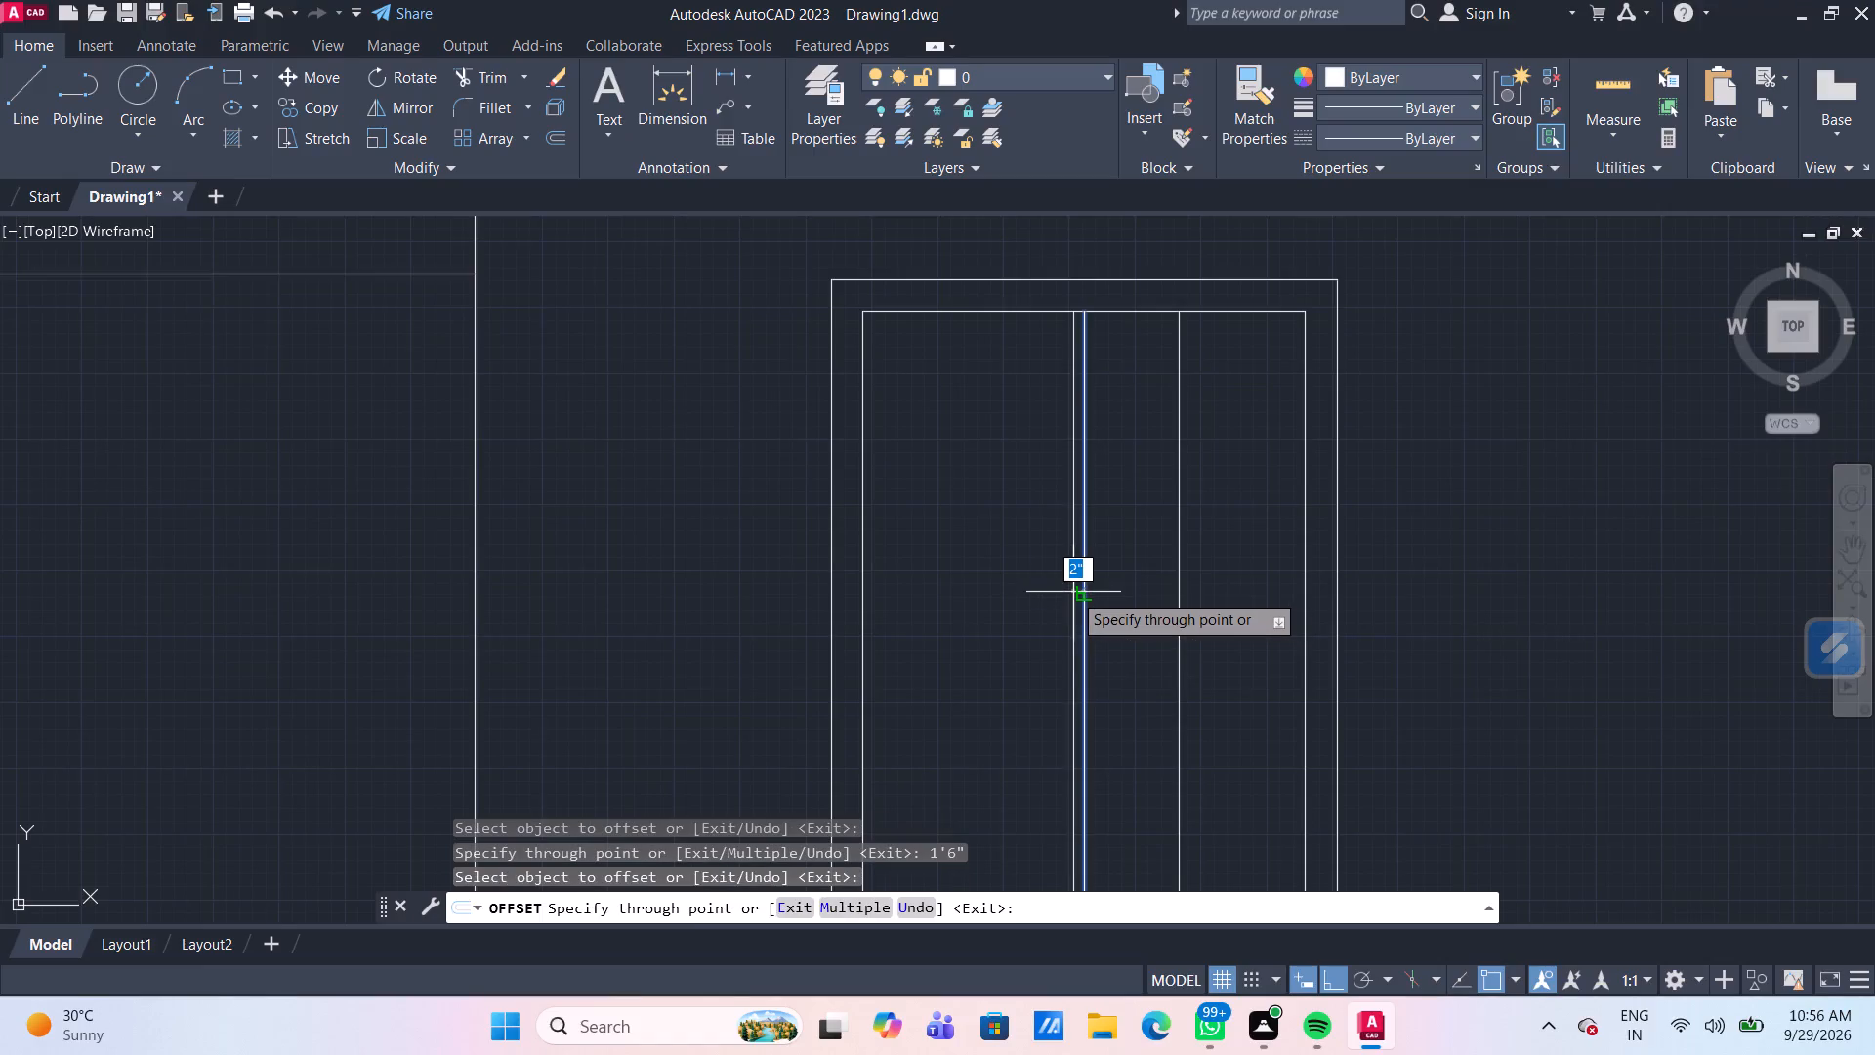
pyautogui.write('1"')
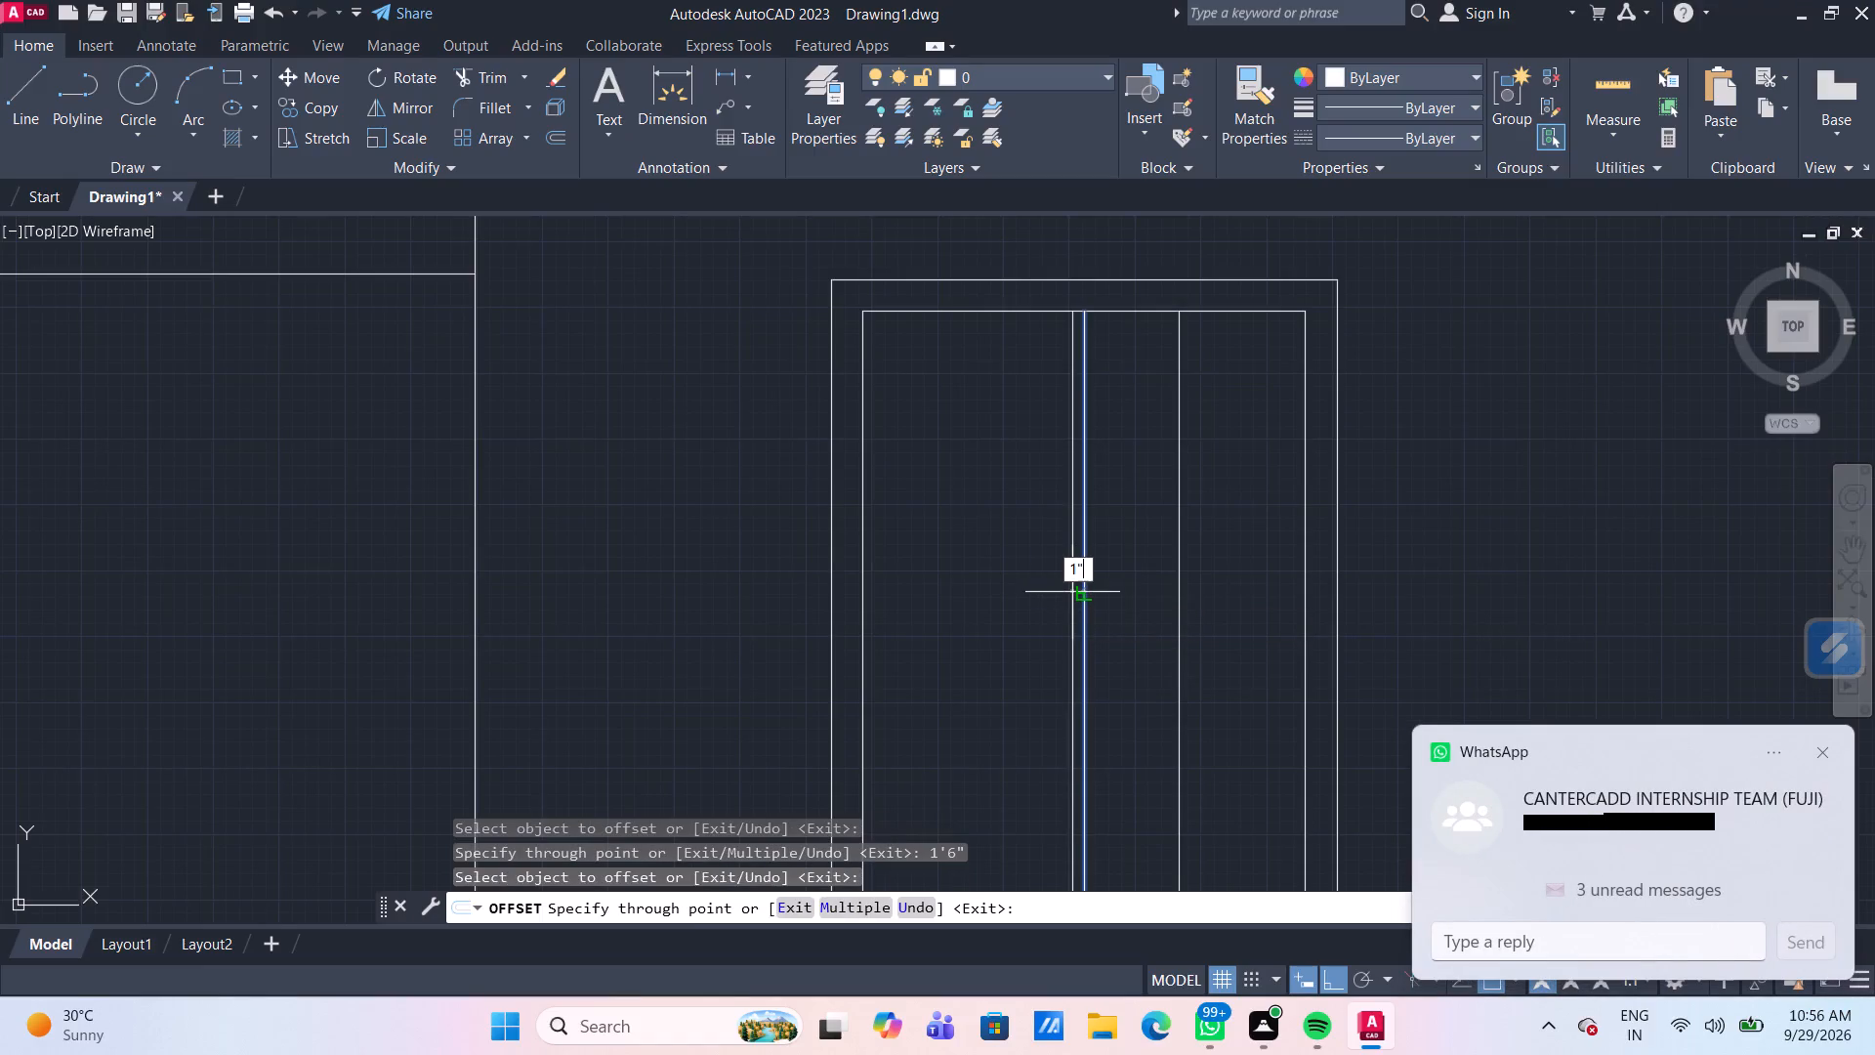
pyautogui.press('Return')
pyautogui.scroll(-1, 1073, 592)
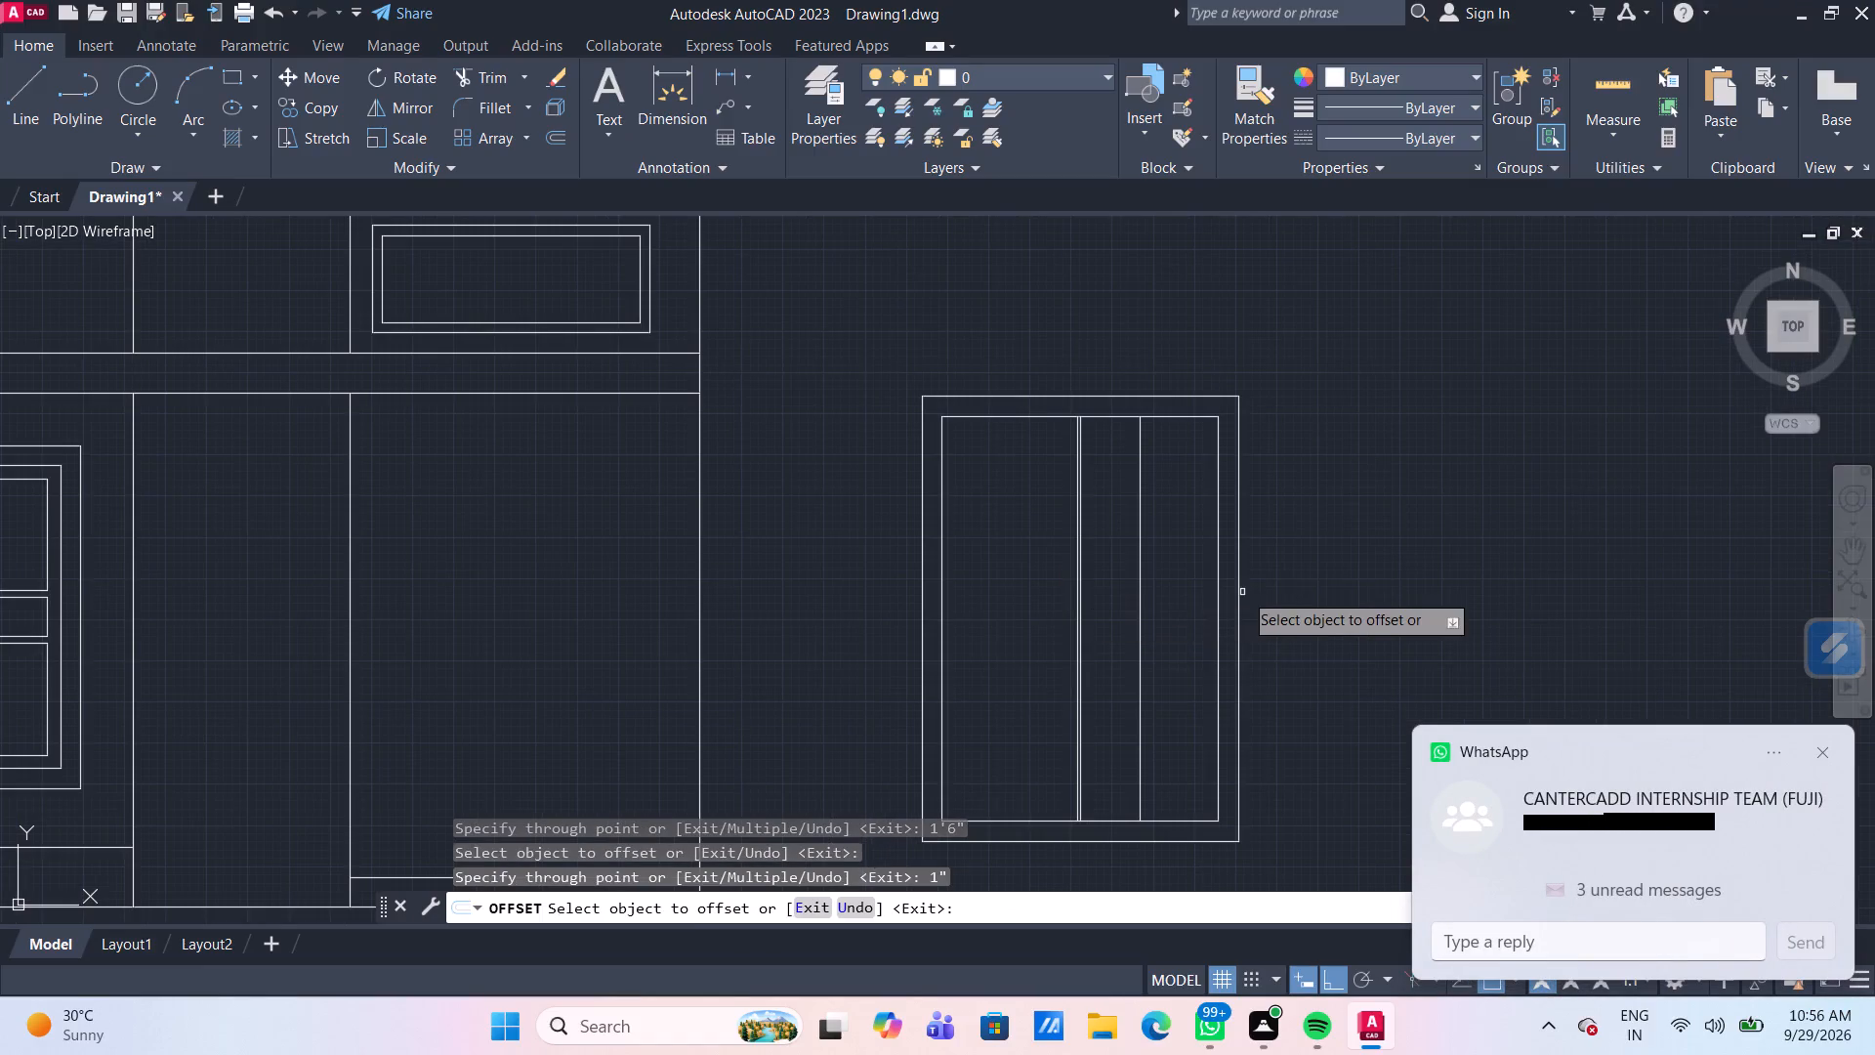
pyautogui.click(1140, 577)
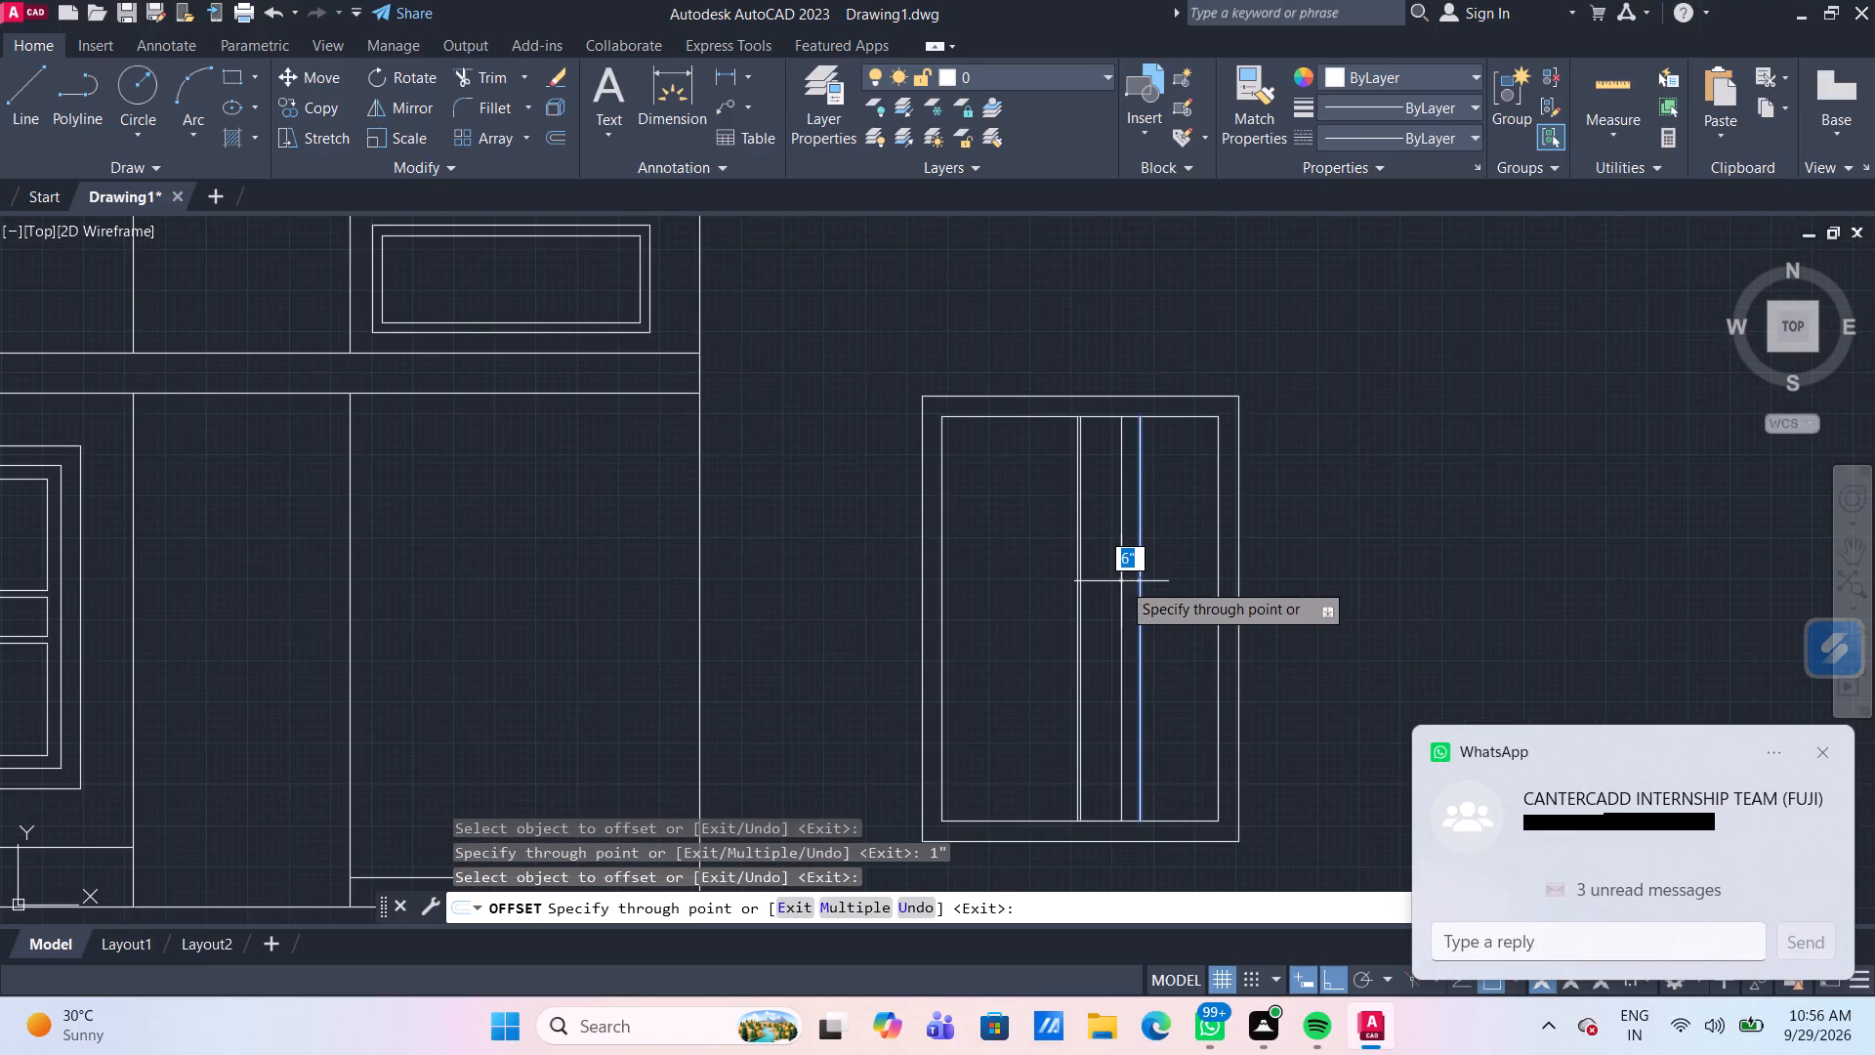
pyautogui.write('2"')
pyautogui.press('Return')
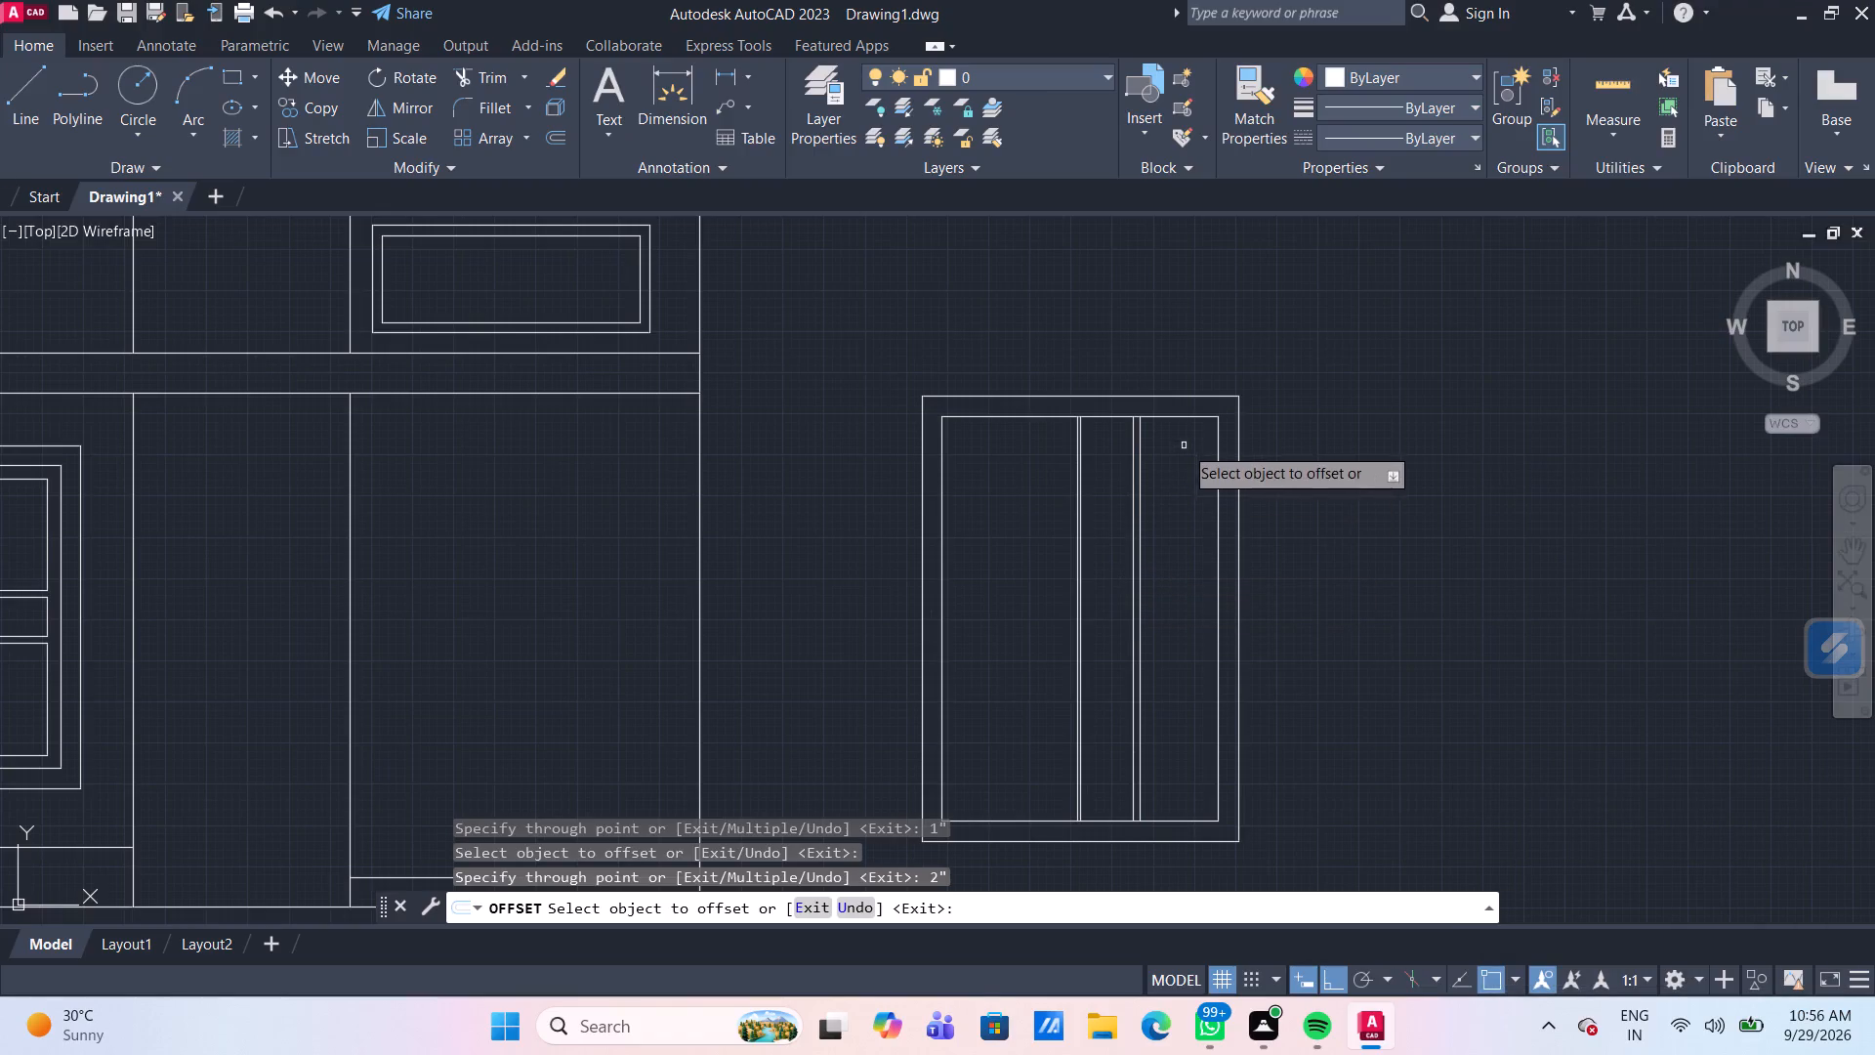
# Offset the left line of each divider pair a further 1" to the left.
pyautogui.scroll(-1, 1186, 447)
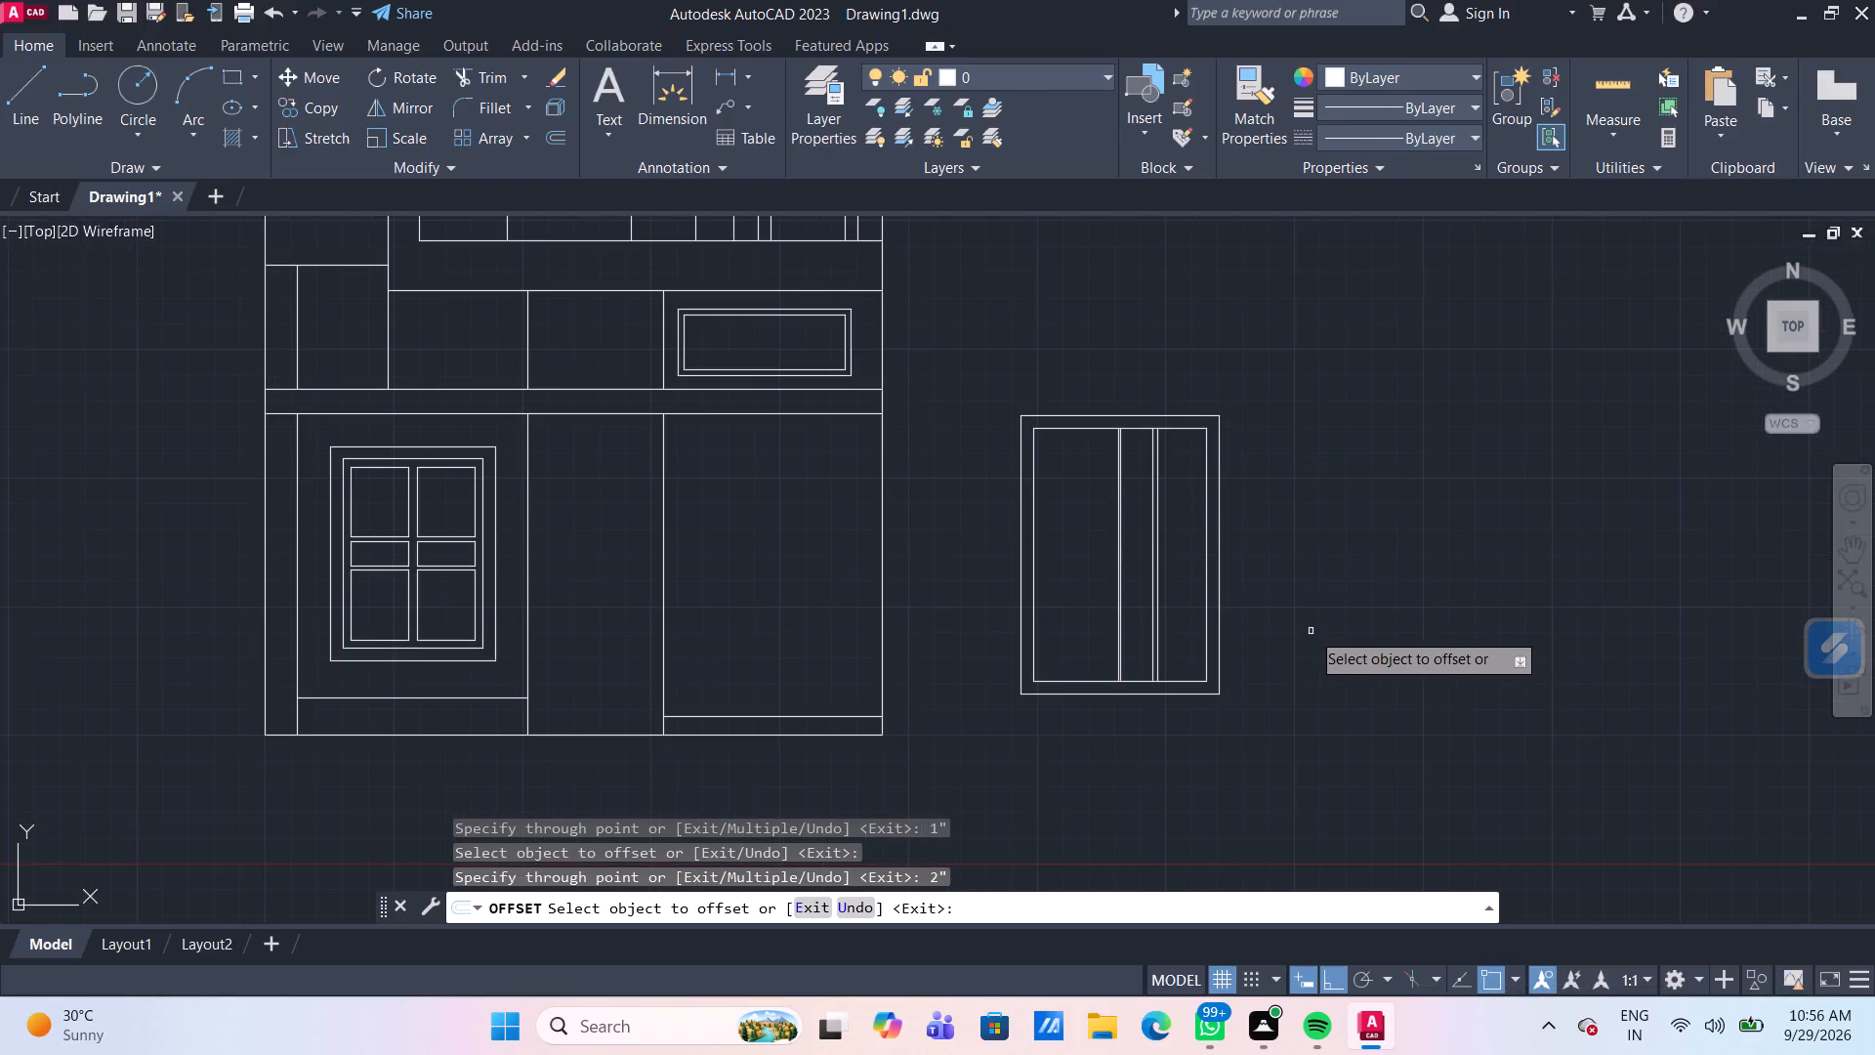
pyautogui.scroll(2, 1086, 507)
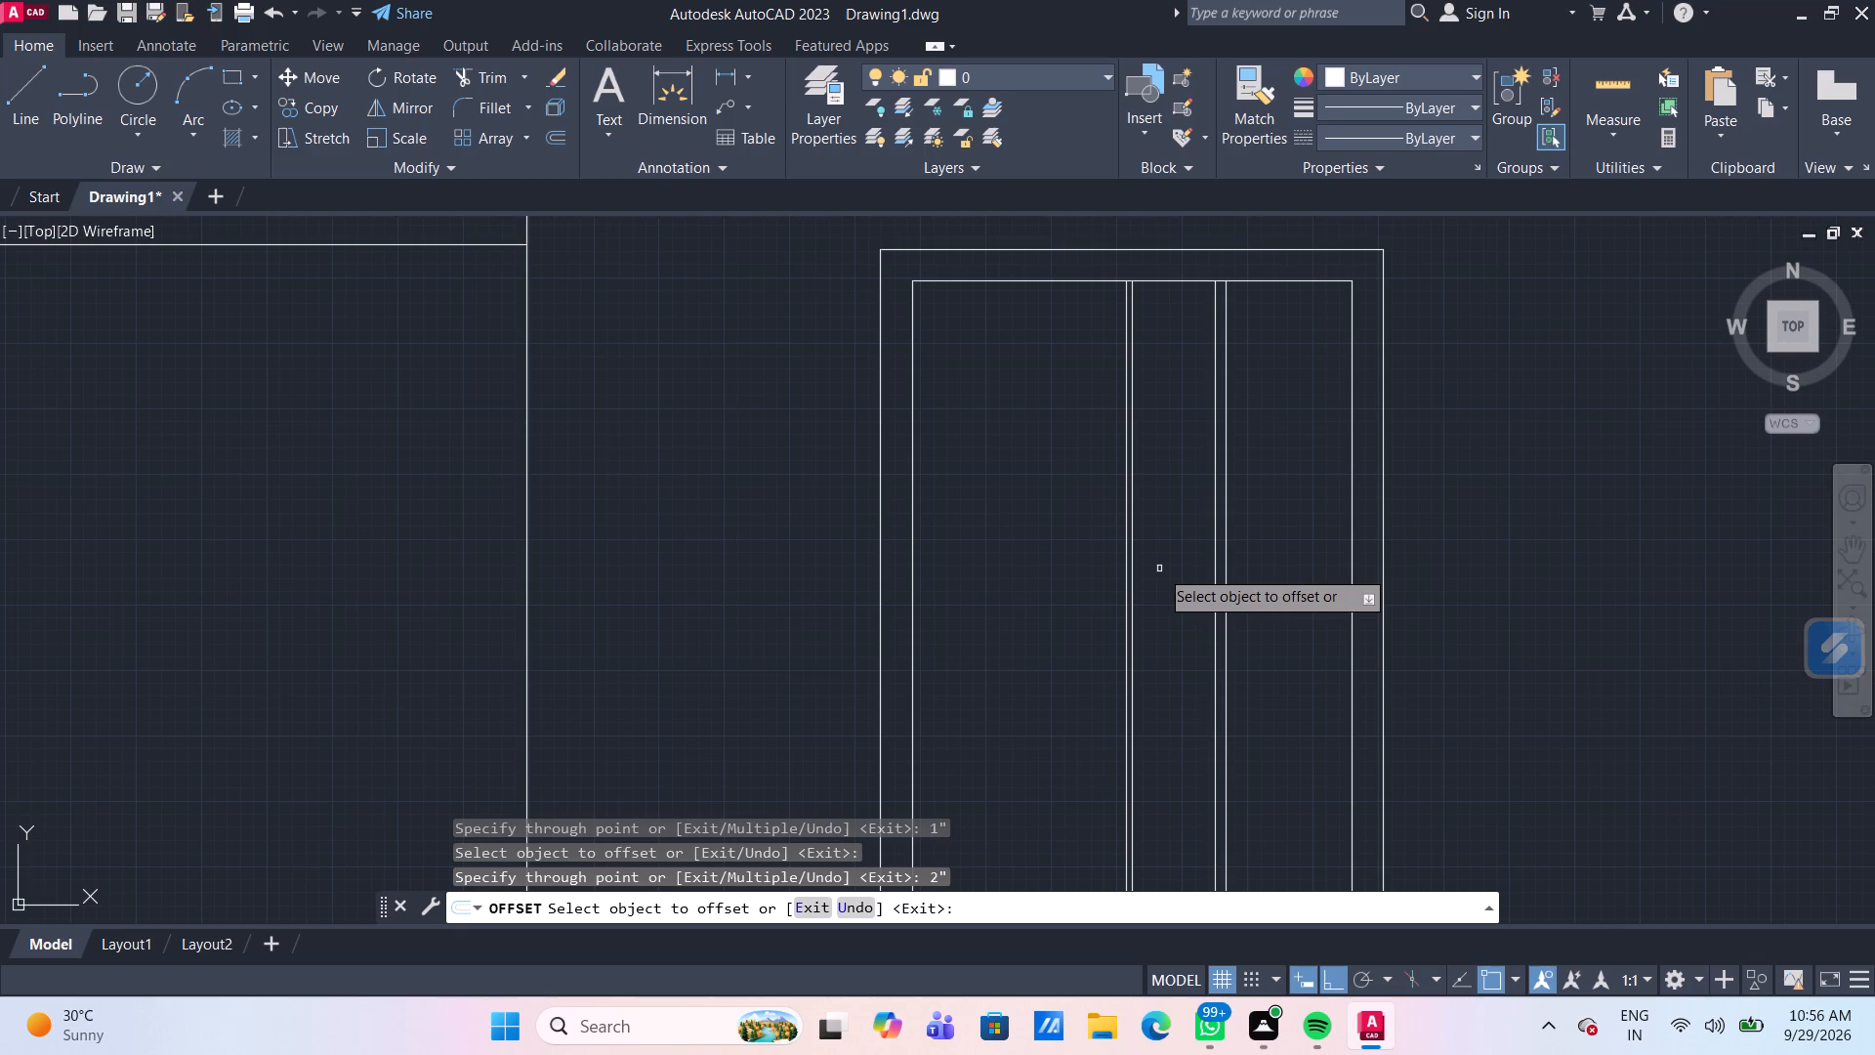
pyautogui.moveTo(1162, 569); pyautogui.dragTo(1114, 617, button='middle')
pyautogui.scroll(2, 1096, 606)
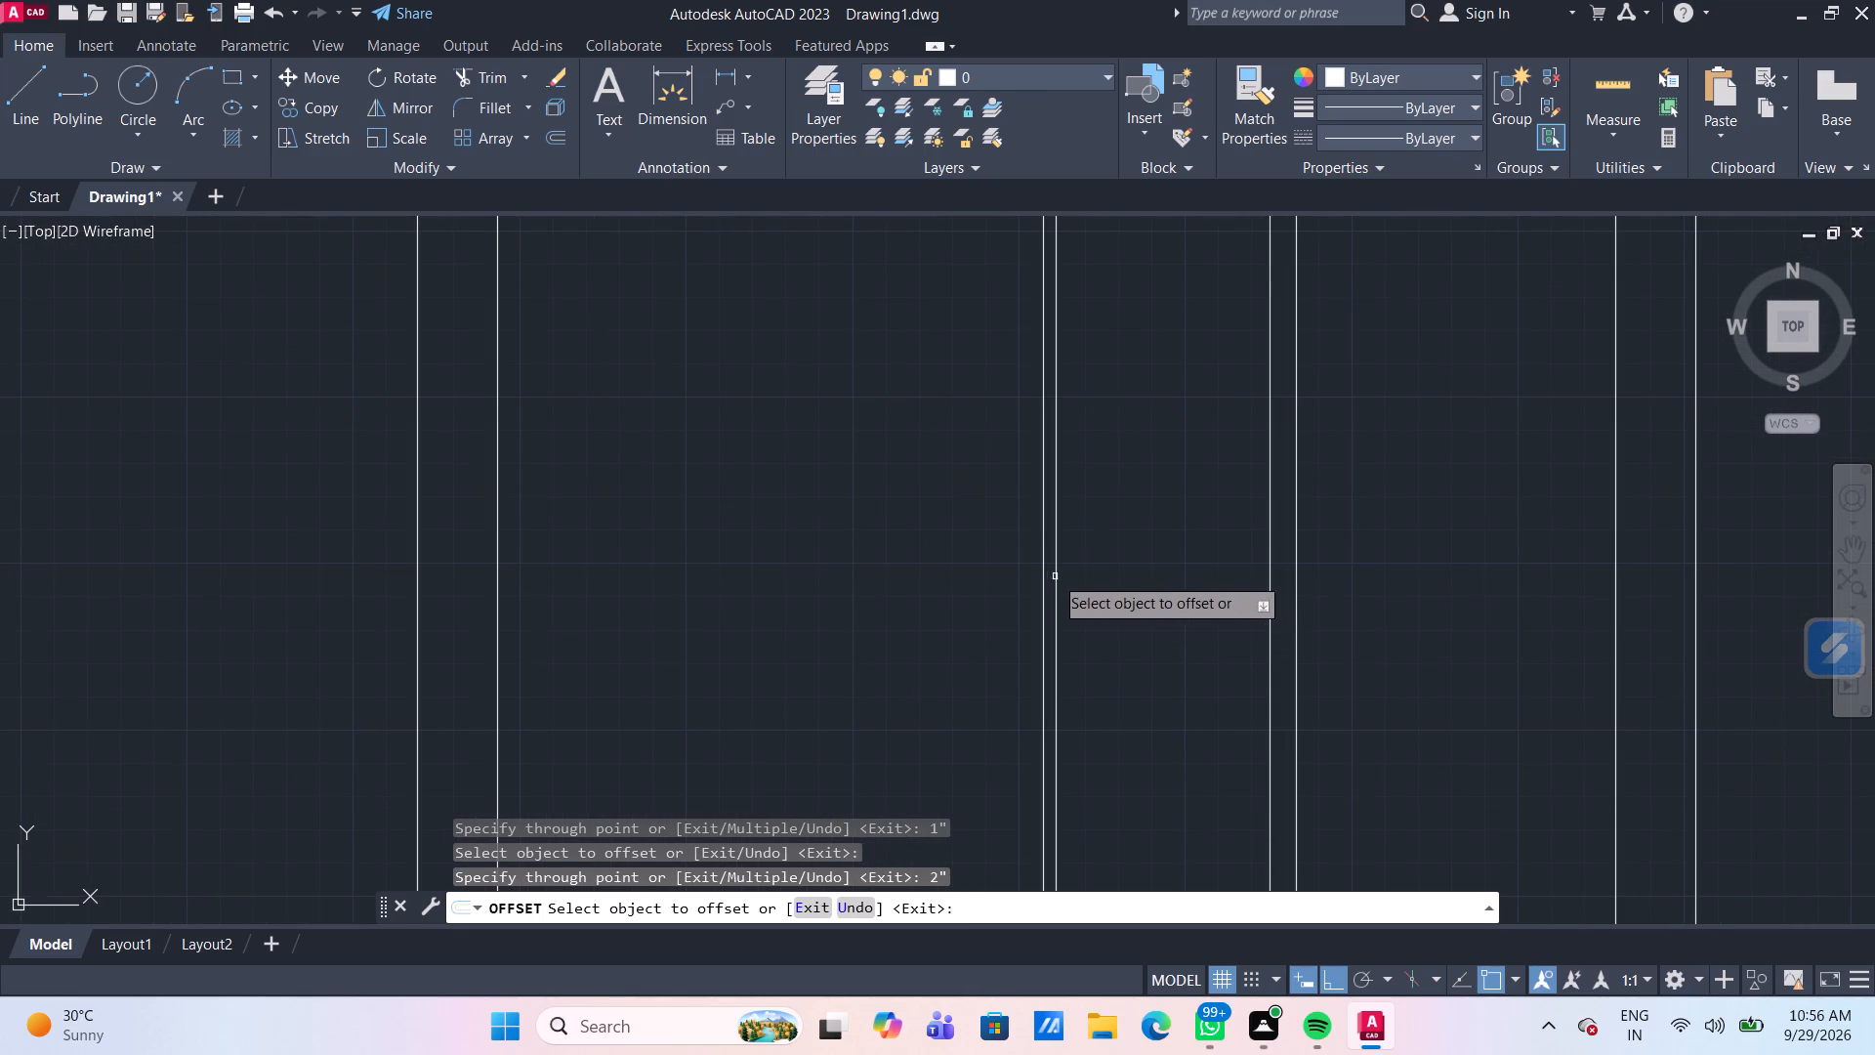
pyautogui.moveTo(1042, 570); pyautogui.dragTo(1026, 564)
pyautogui.write('1"')
pyautogui.press('Return')
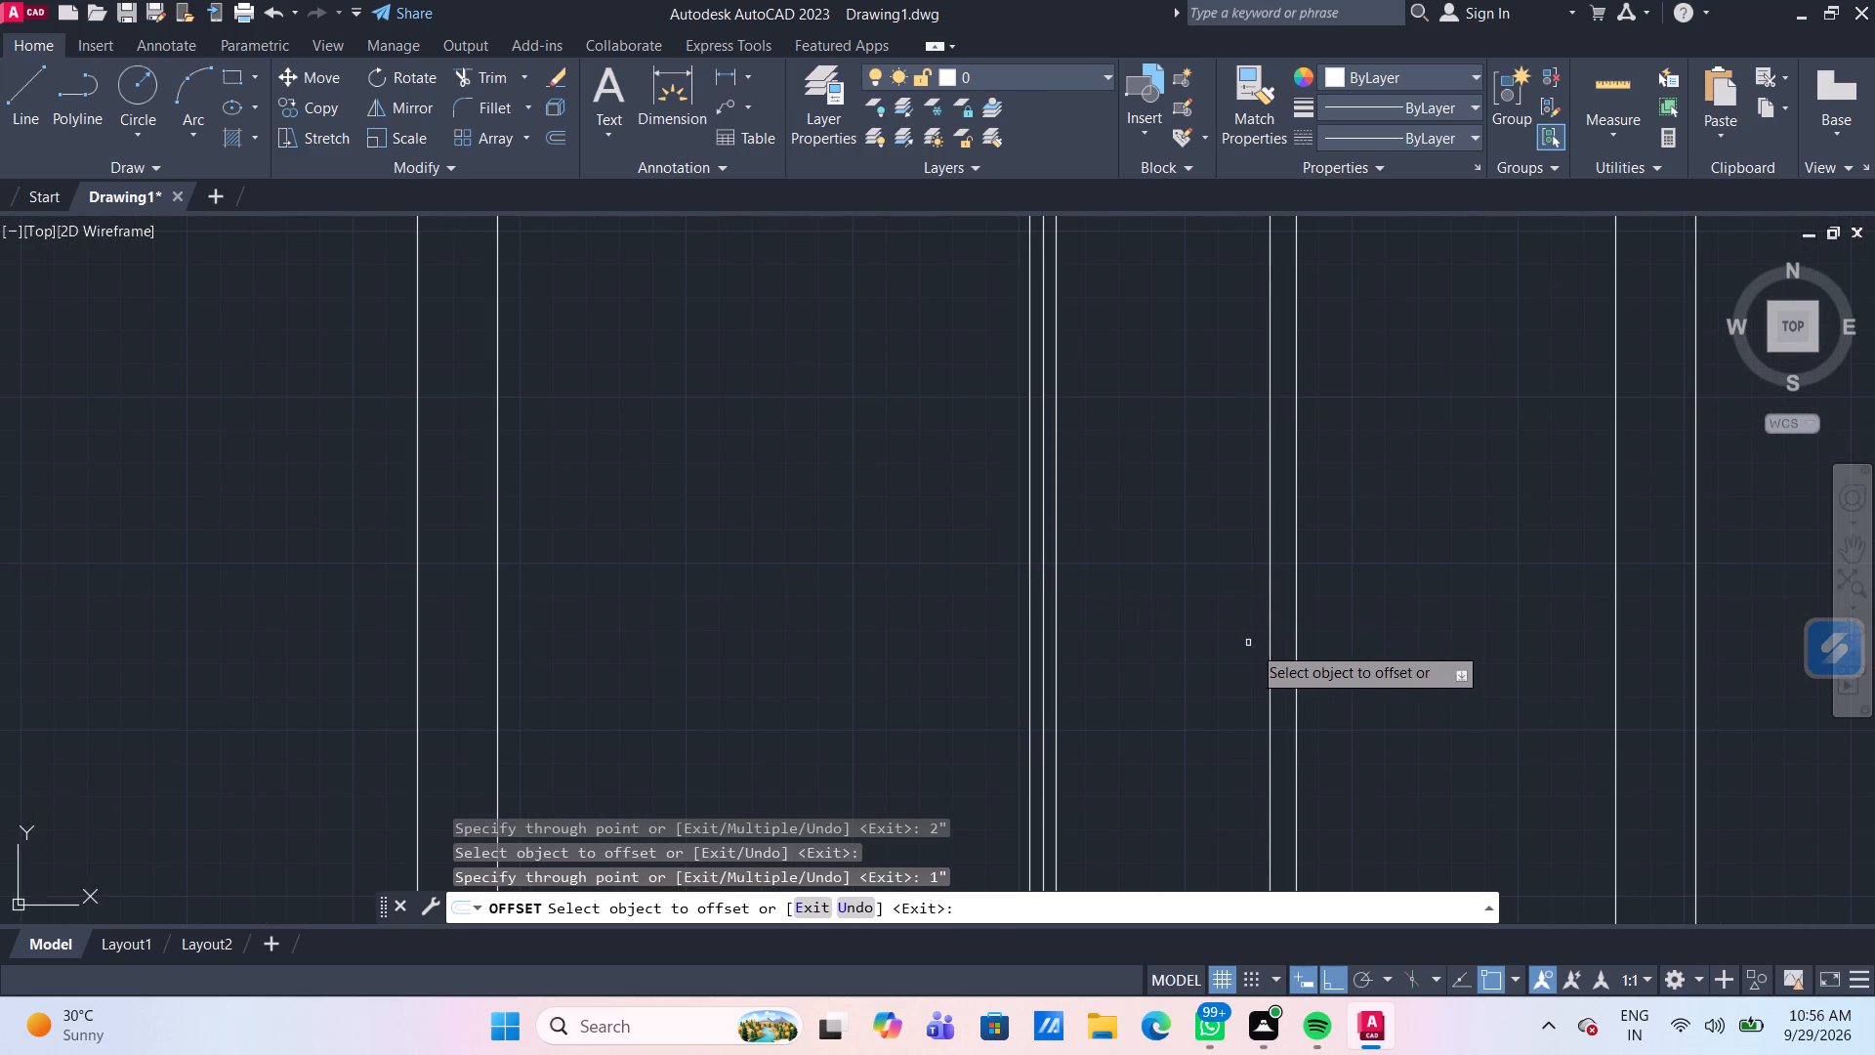
pyautogui.click(1270, 655)
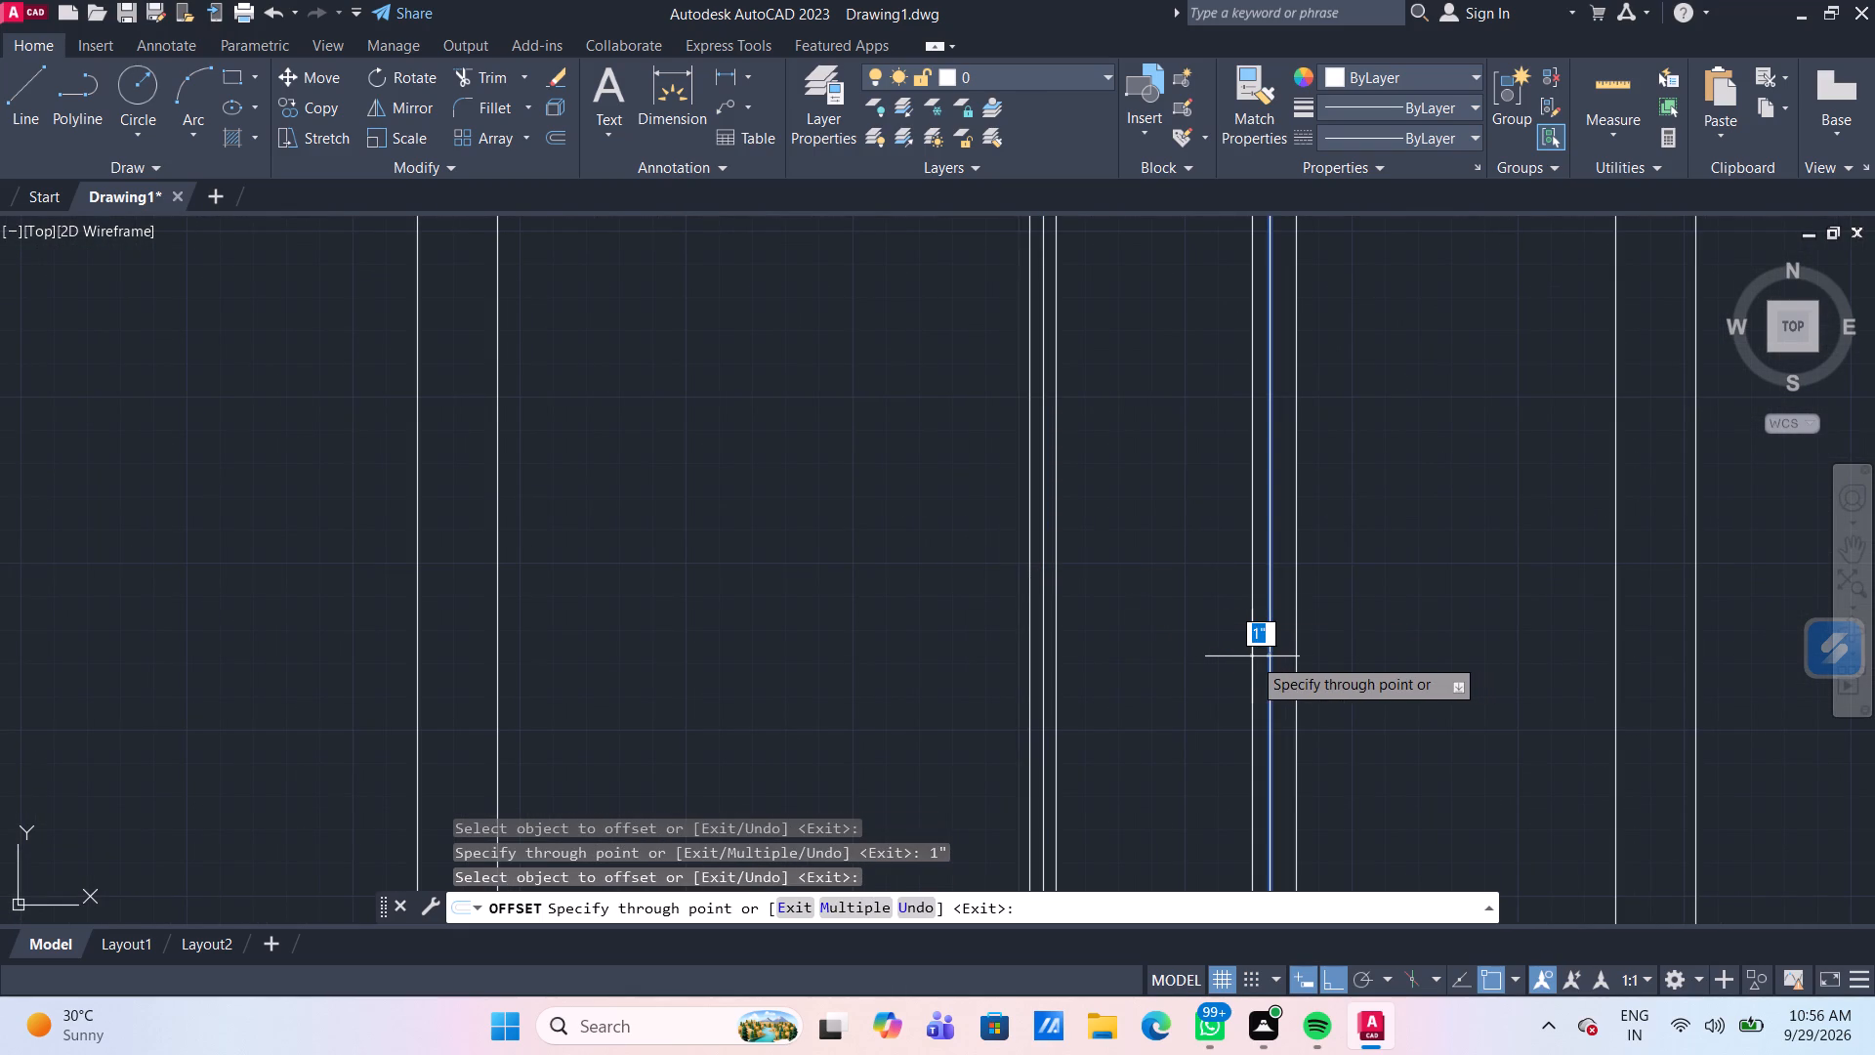
pyautogui.write('1"')
pyautogui.press('Return')
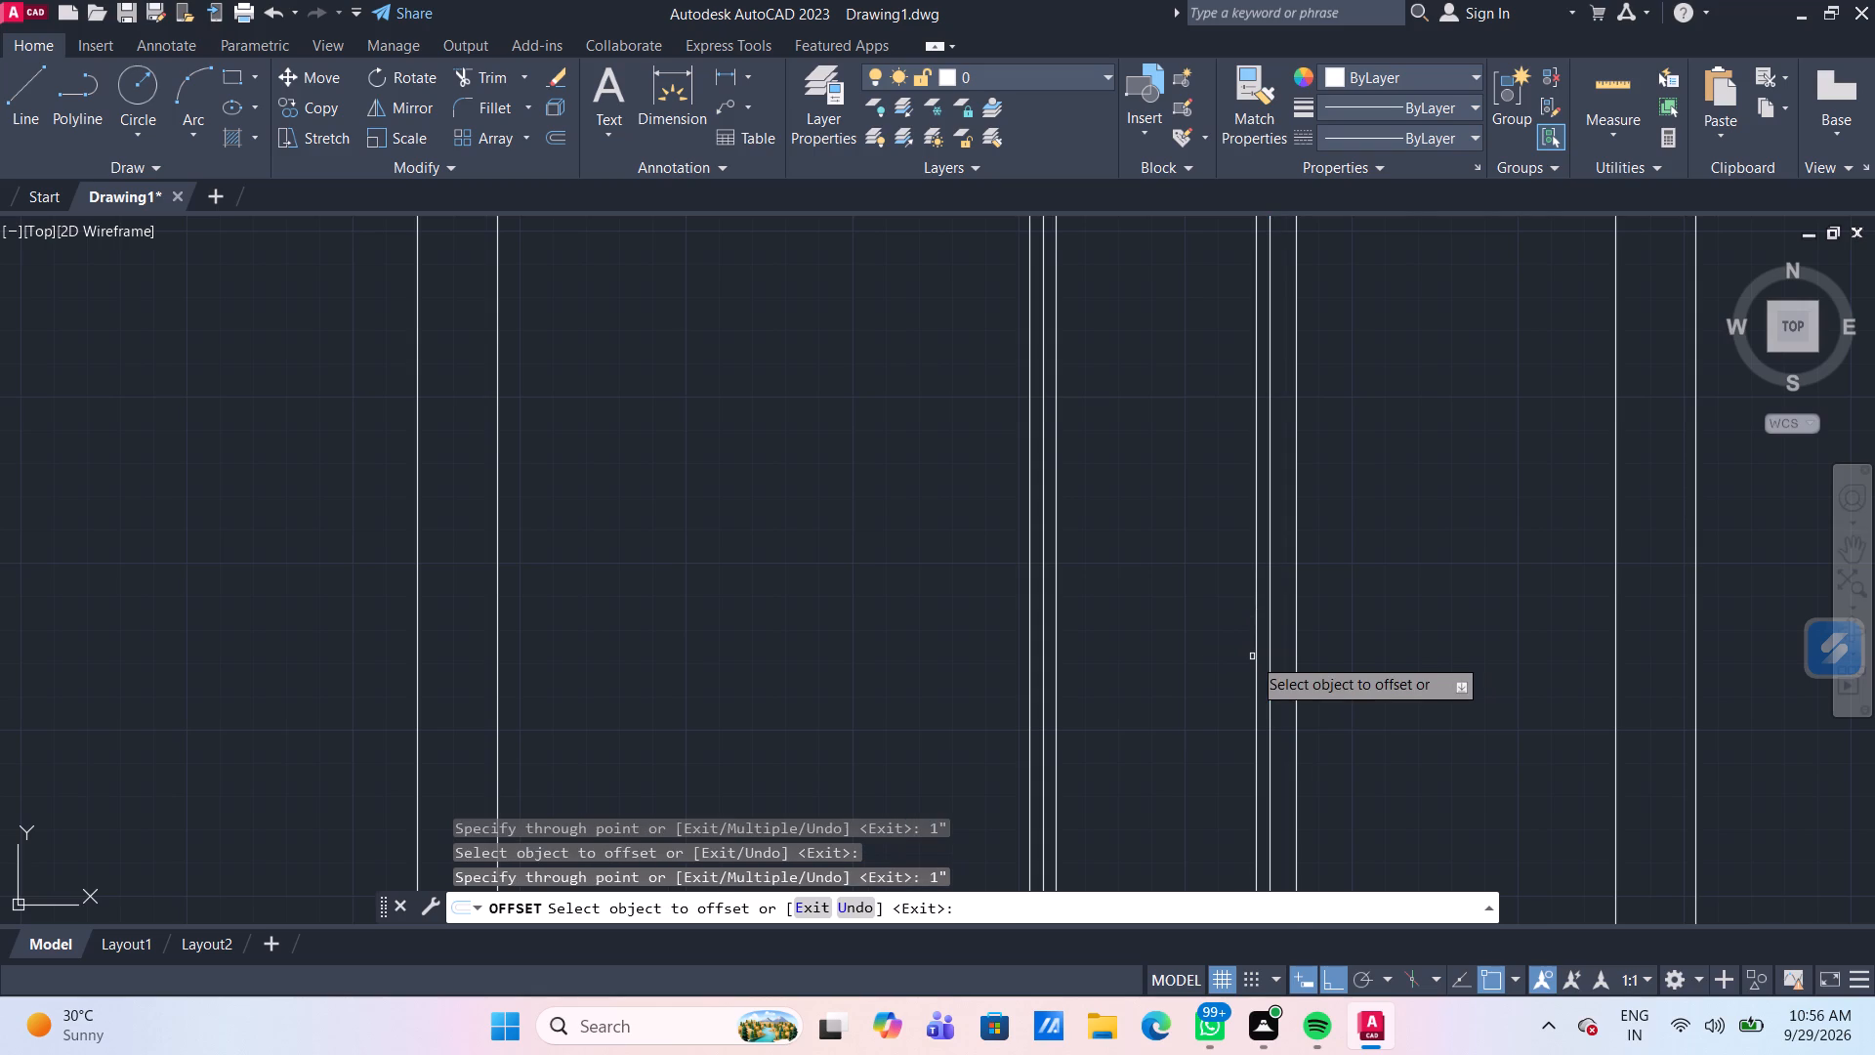
pyautogui.press('Escape')
# Delete the middle line of each of the two vertical divider groups.
pyautogui.click(1043, 643)
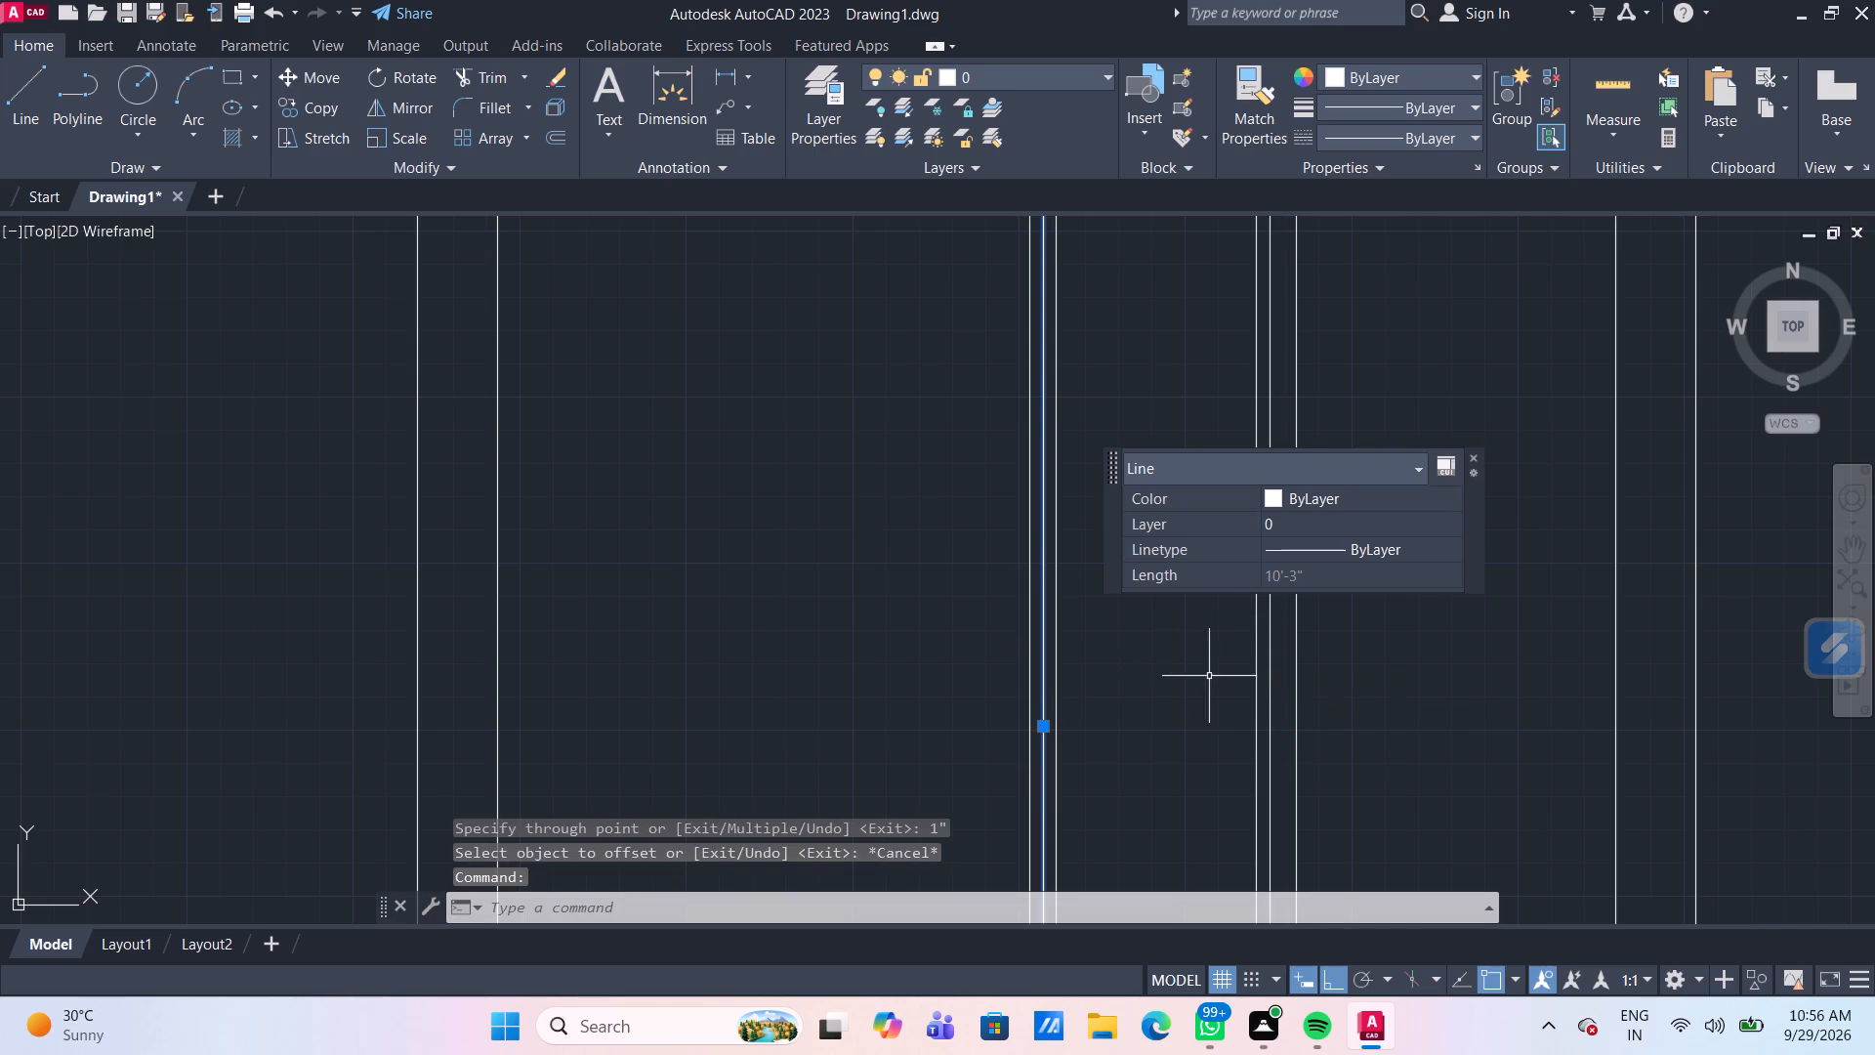
pyautogui.click(1270, 704)
pyautogui.press('Delete')
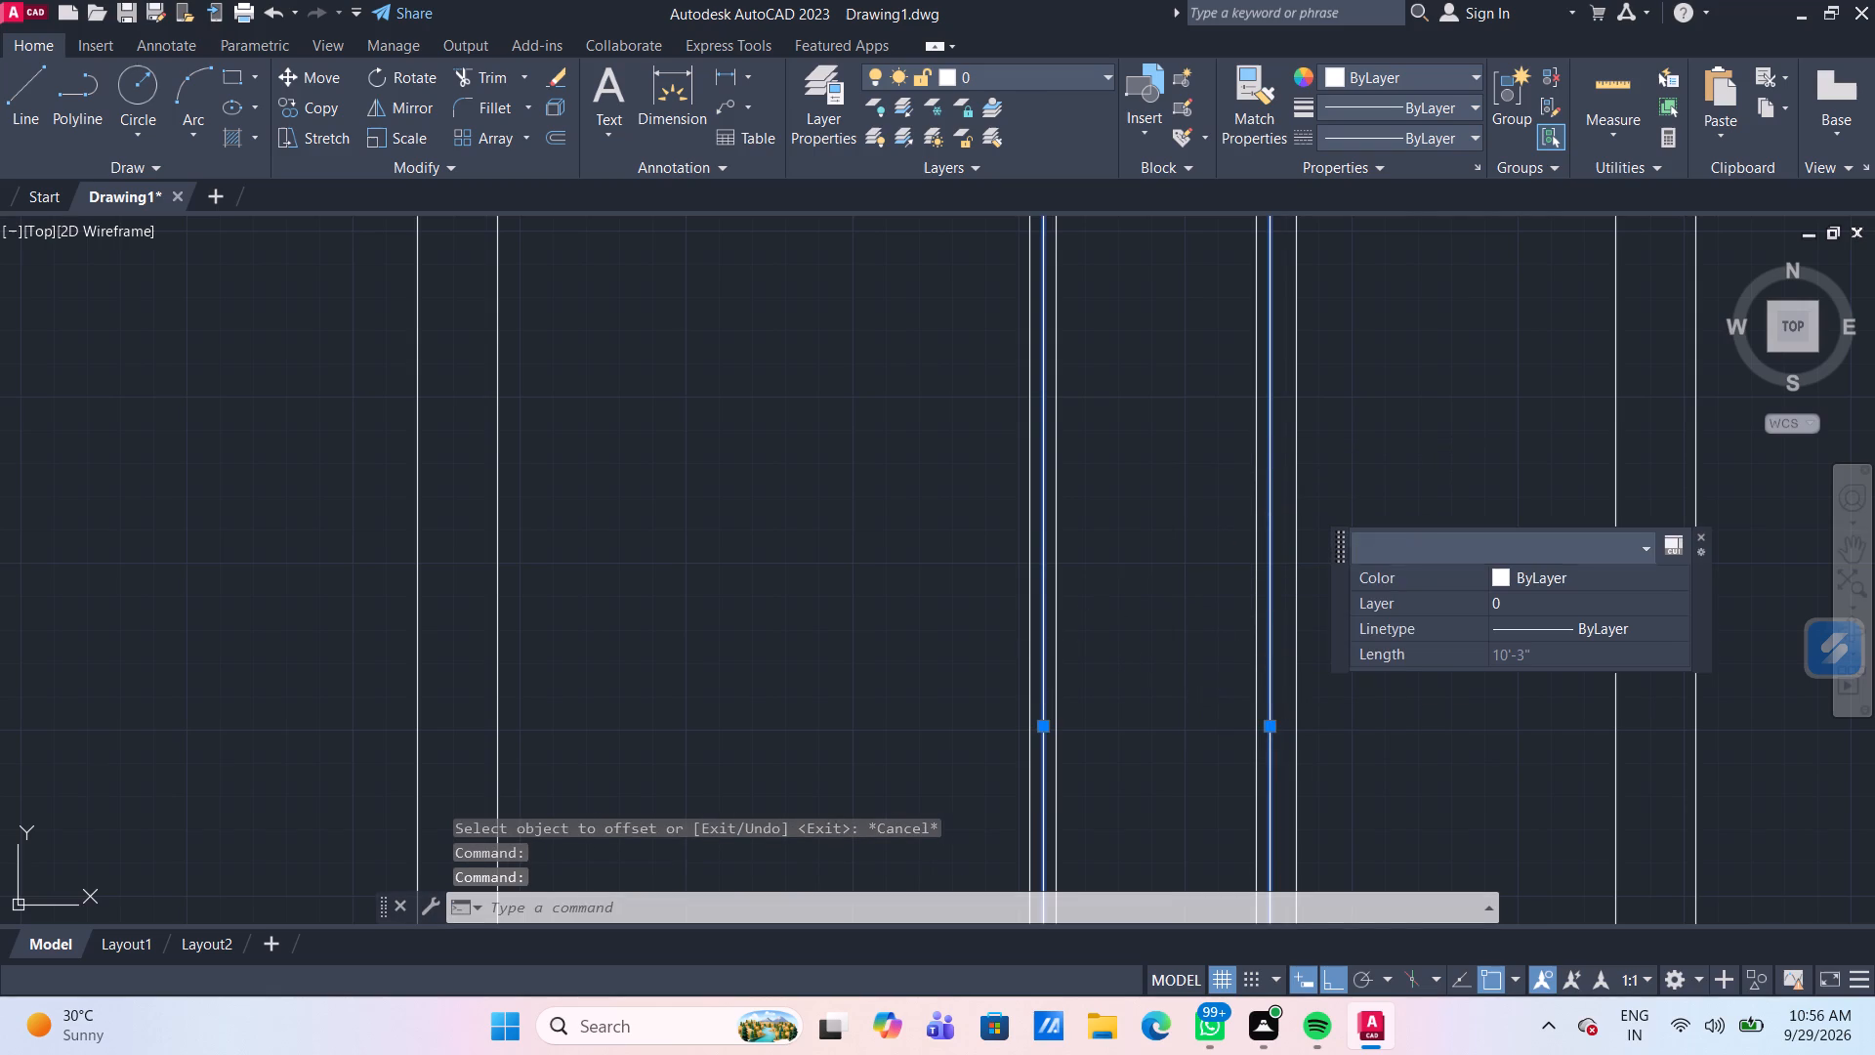
# Trim away the inner frame's bottom and top edge segments between the two lines of the right-hand divider.
pyautogui.scroll(-3, 1230, 694)
pyautogui.moveTo(1314, 667); pyautogui.dragTo(1256, 489, button='middle')
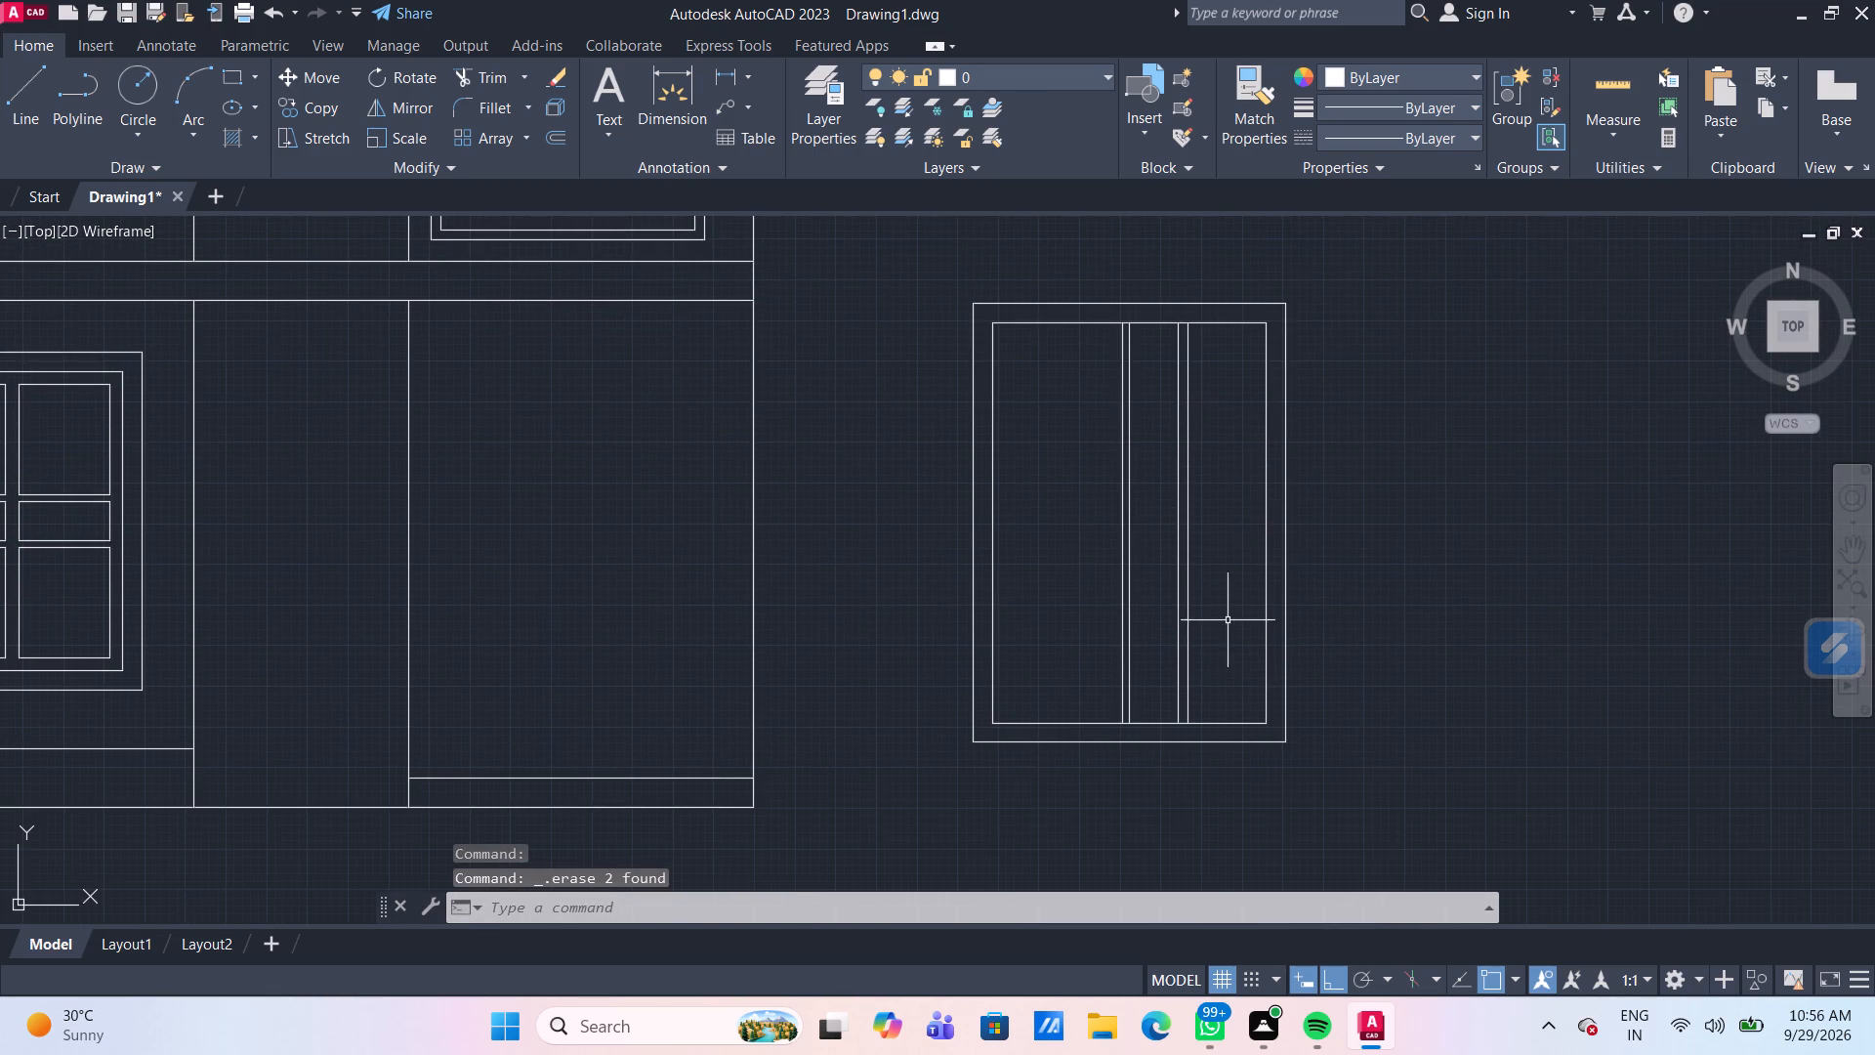
pyautogui.scroll(2, 1140, 737)
pyautogui.moveTo(1178, 729); pyautogui.dragTo(1141, 715, button='middle')
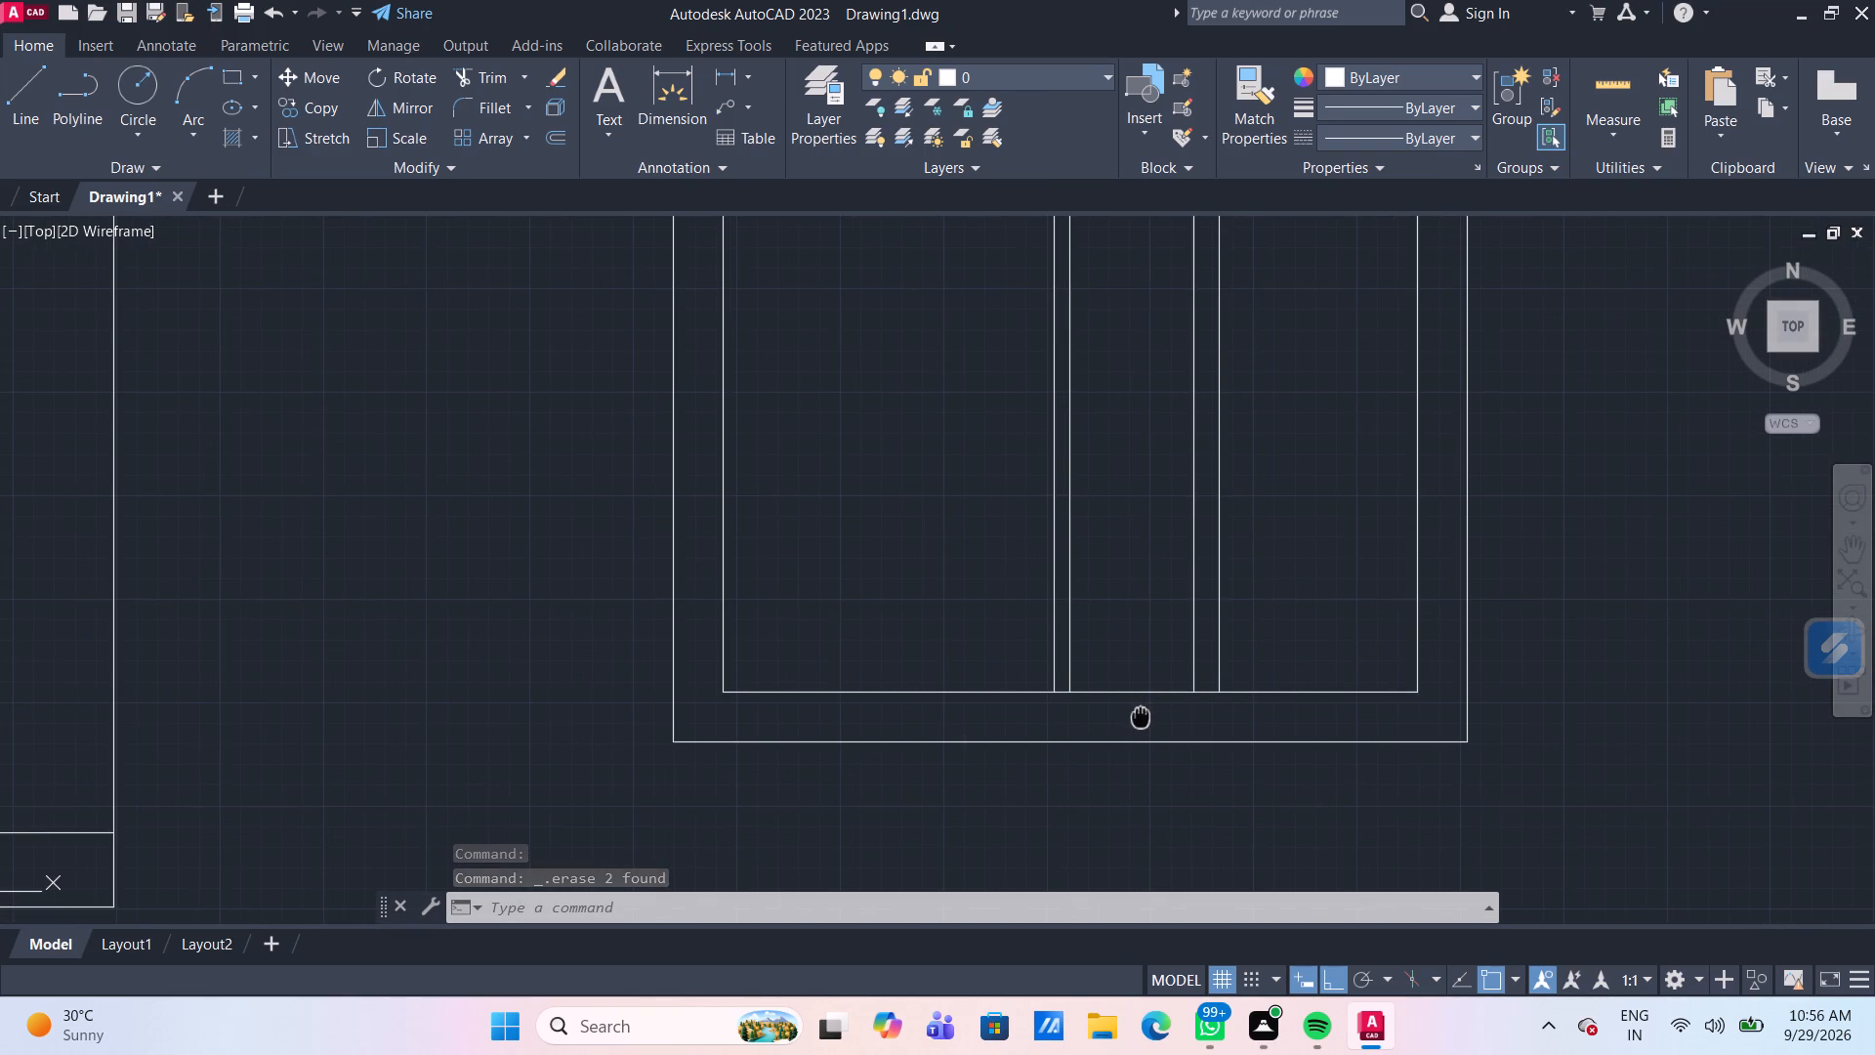
pyautogui.moveTo(1141, 715); pyautogui.dragTo(1141, 719, button='middle')
pyautogui.scroll(1, 1169, 709)
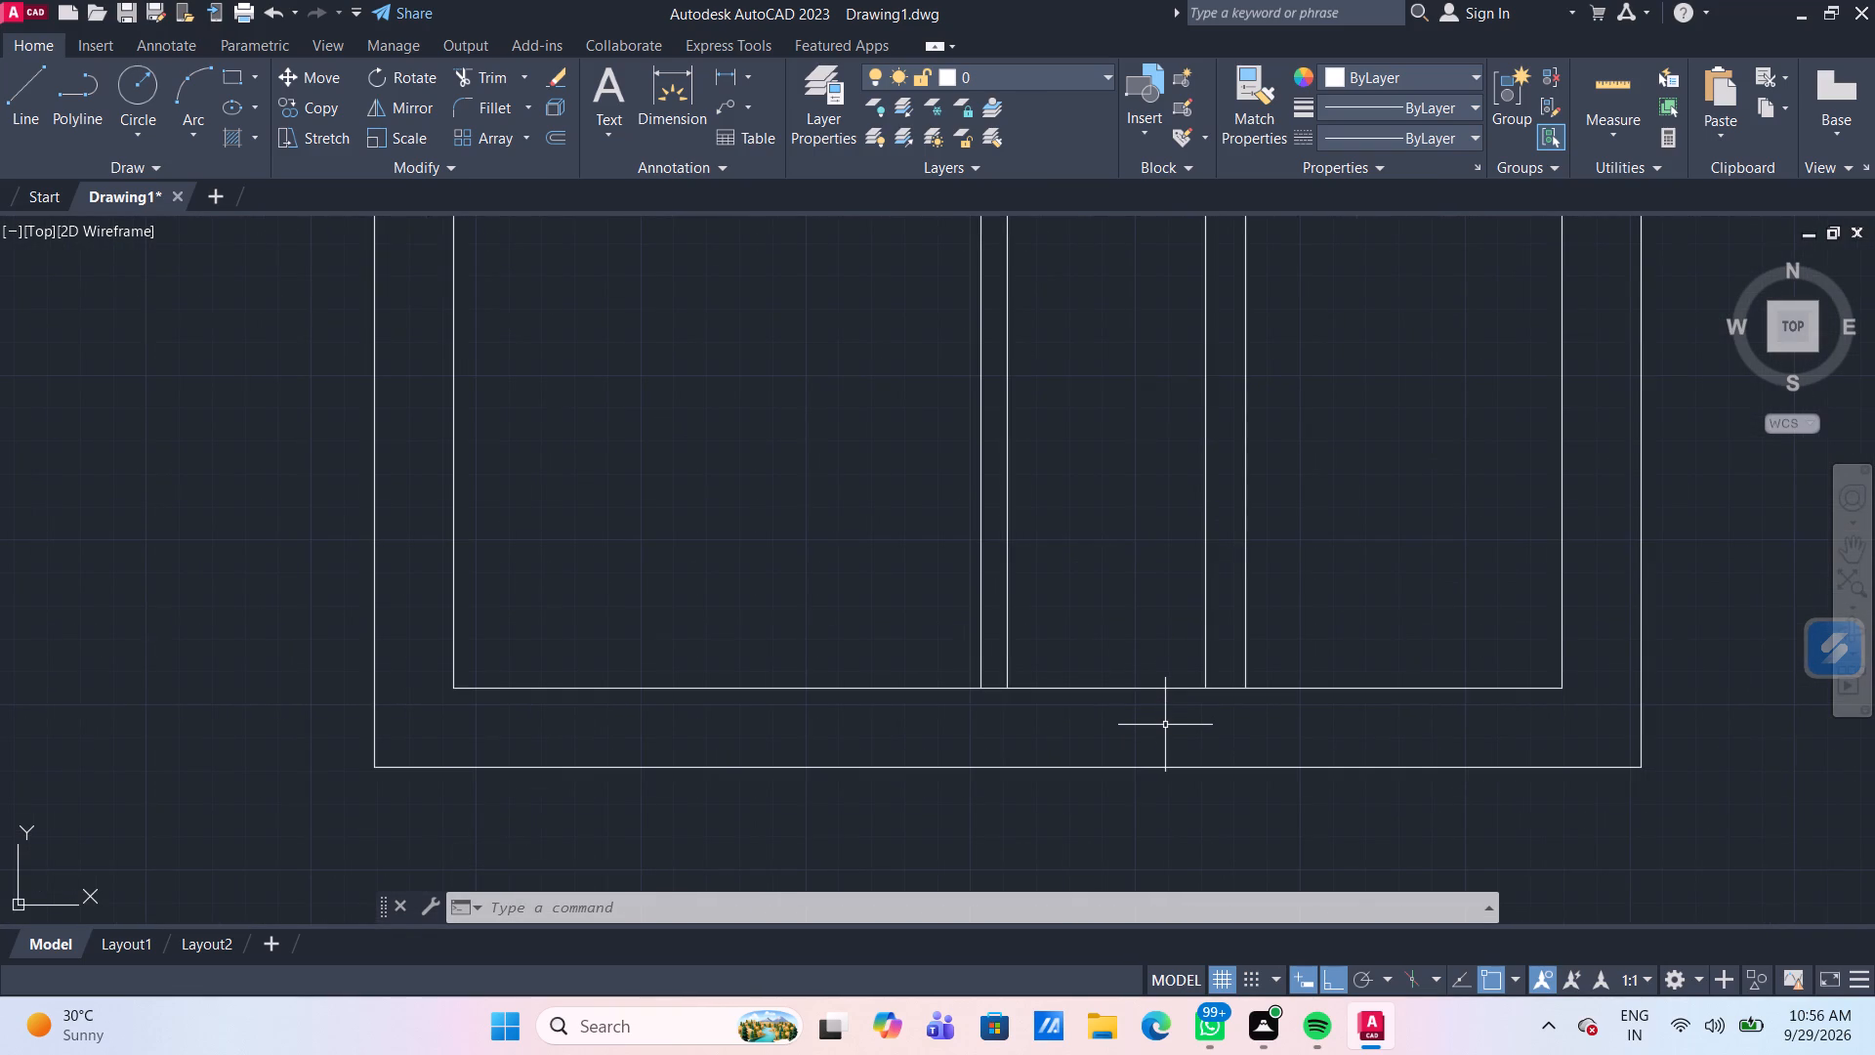
pyautogui.write('TR')
pyautogui.press('Return')
pyautogui.click(1229, 690)
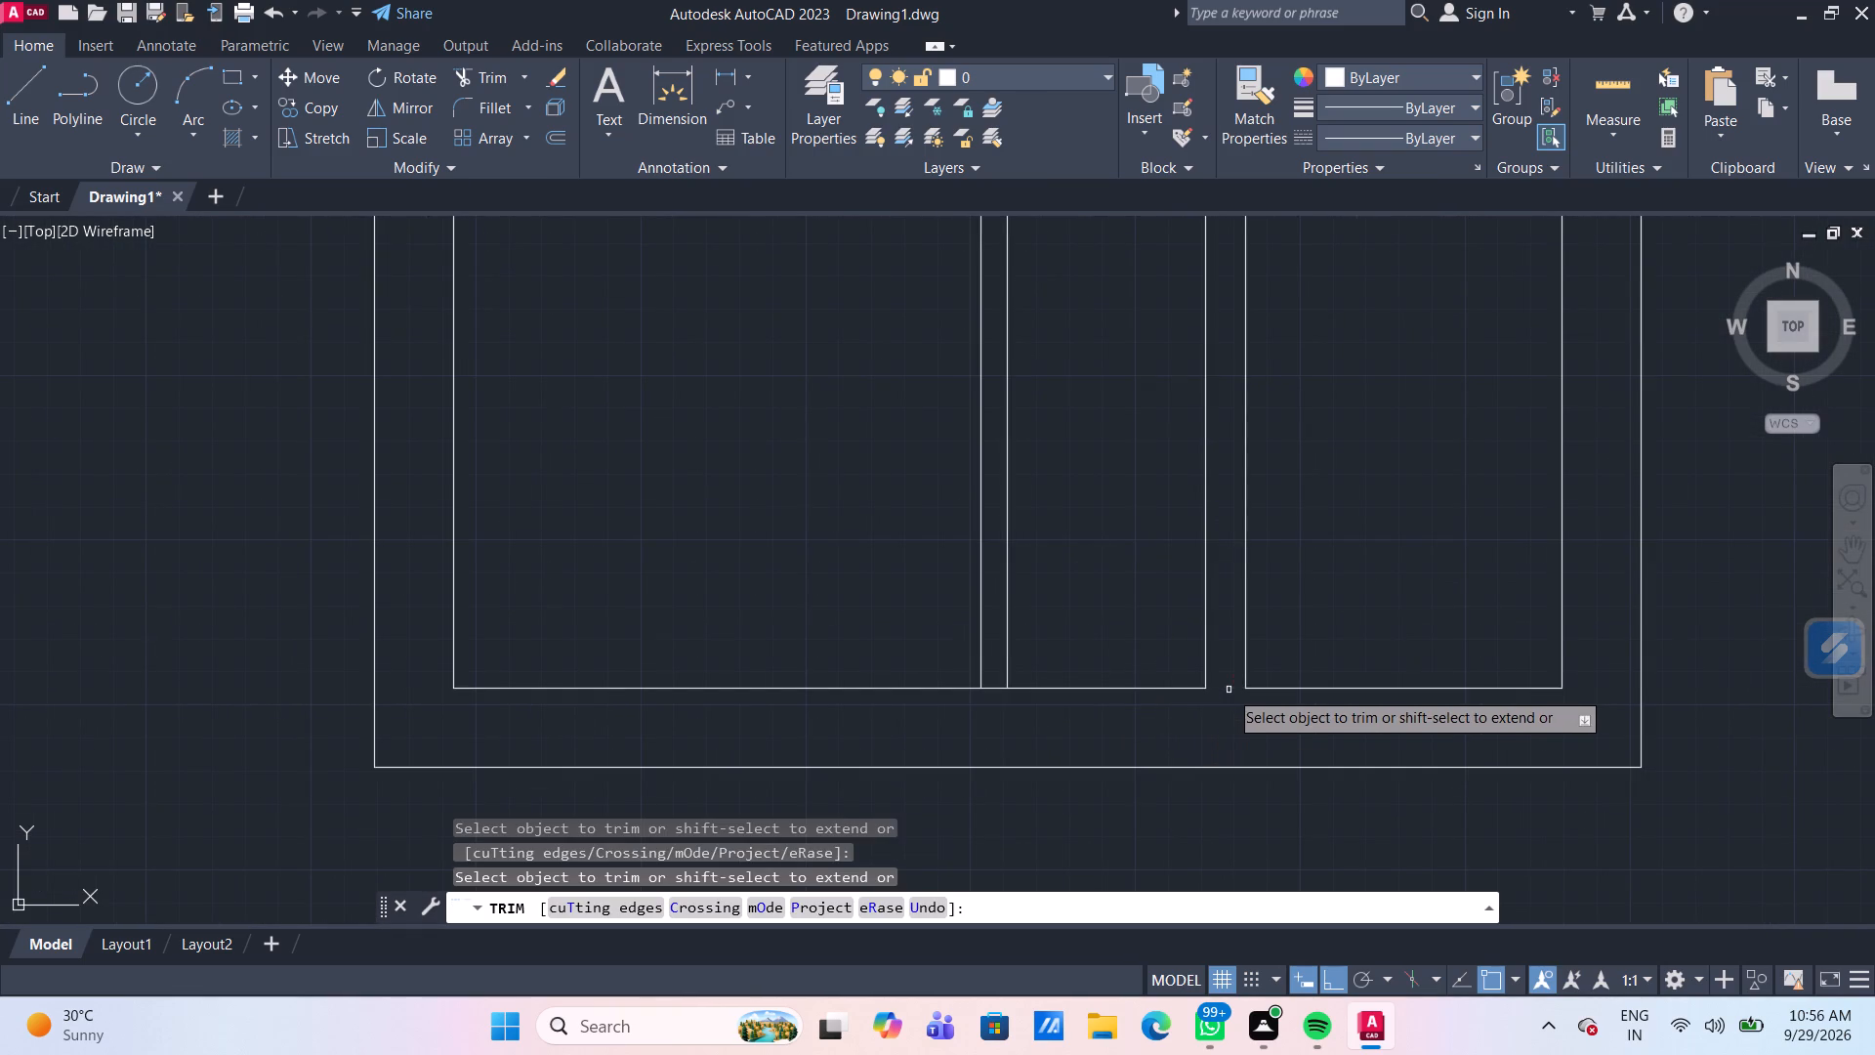
pyautogui.scroll(-3, 1312, 623)
pyautogui.moveTo(1333, 354); pyautogui.dragTo(1236, 527, button='middle')
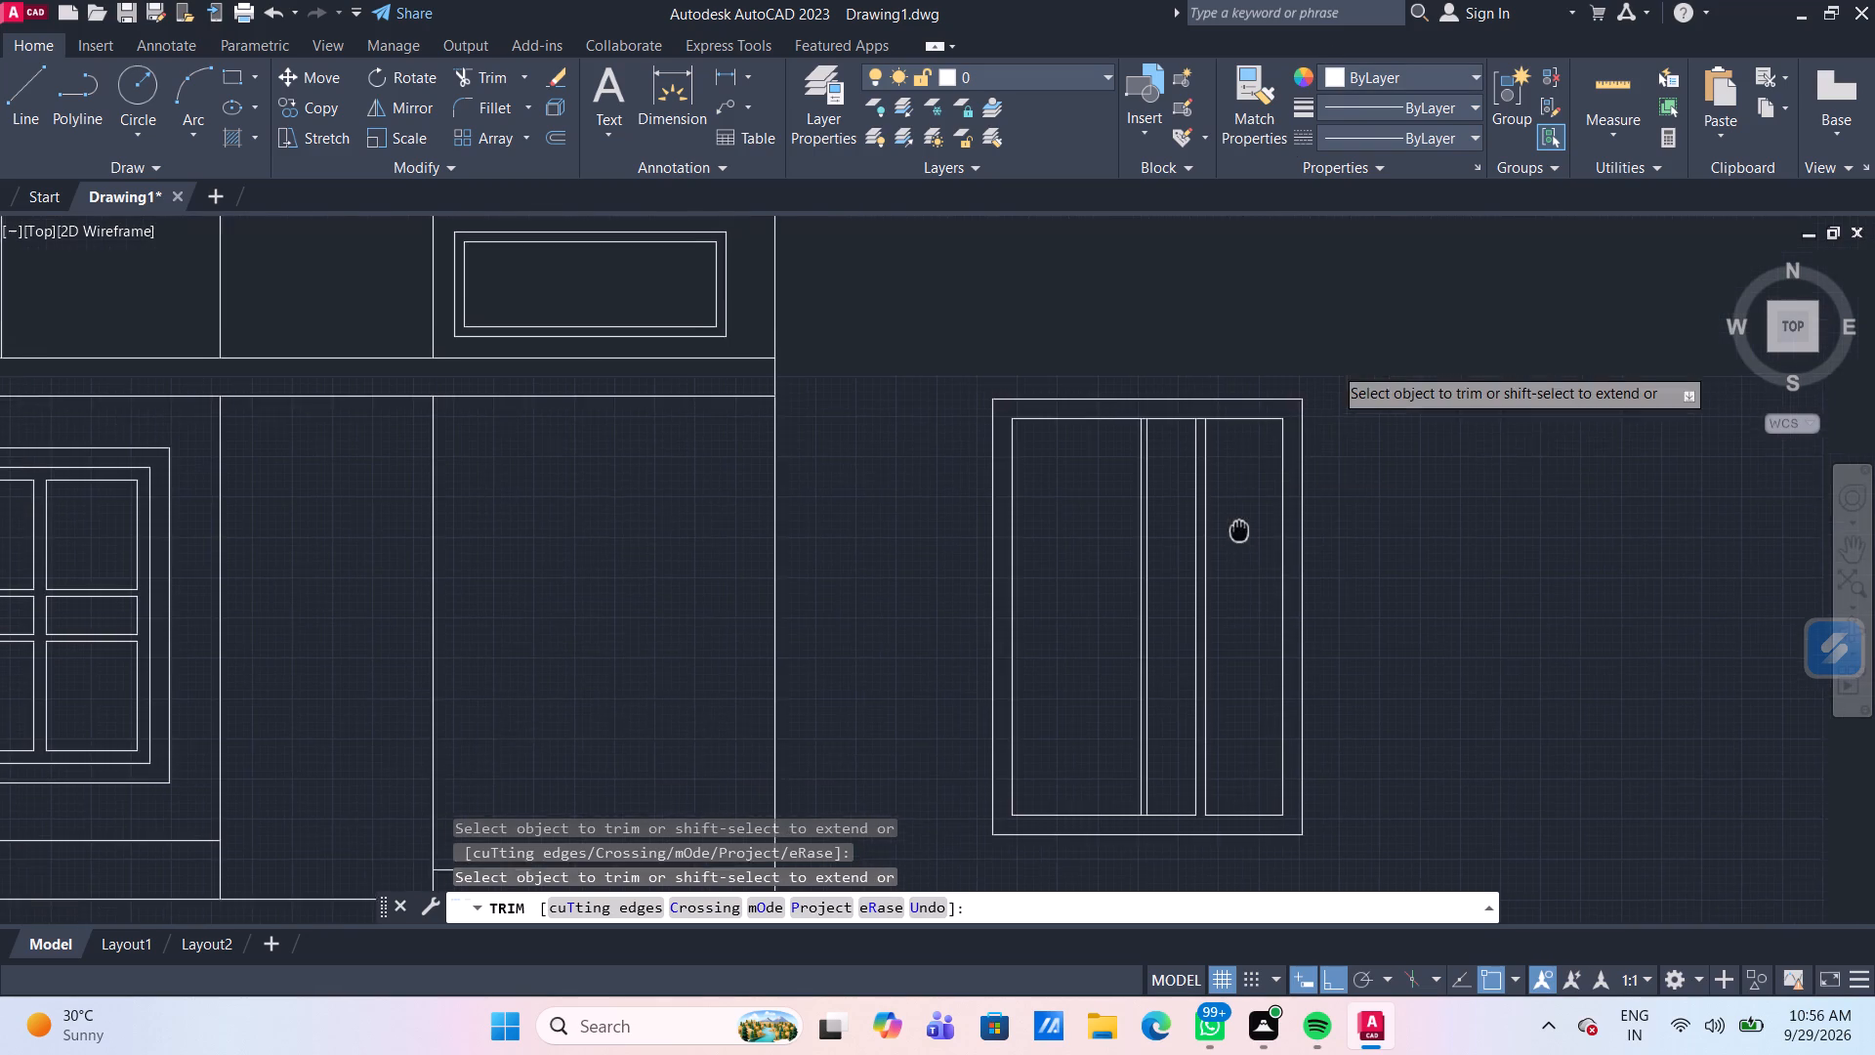
pyautogui.scroll(2, 1230, 398)
pyautogui.click(1138, 443)
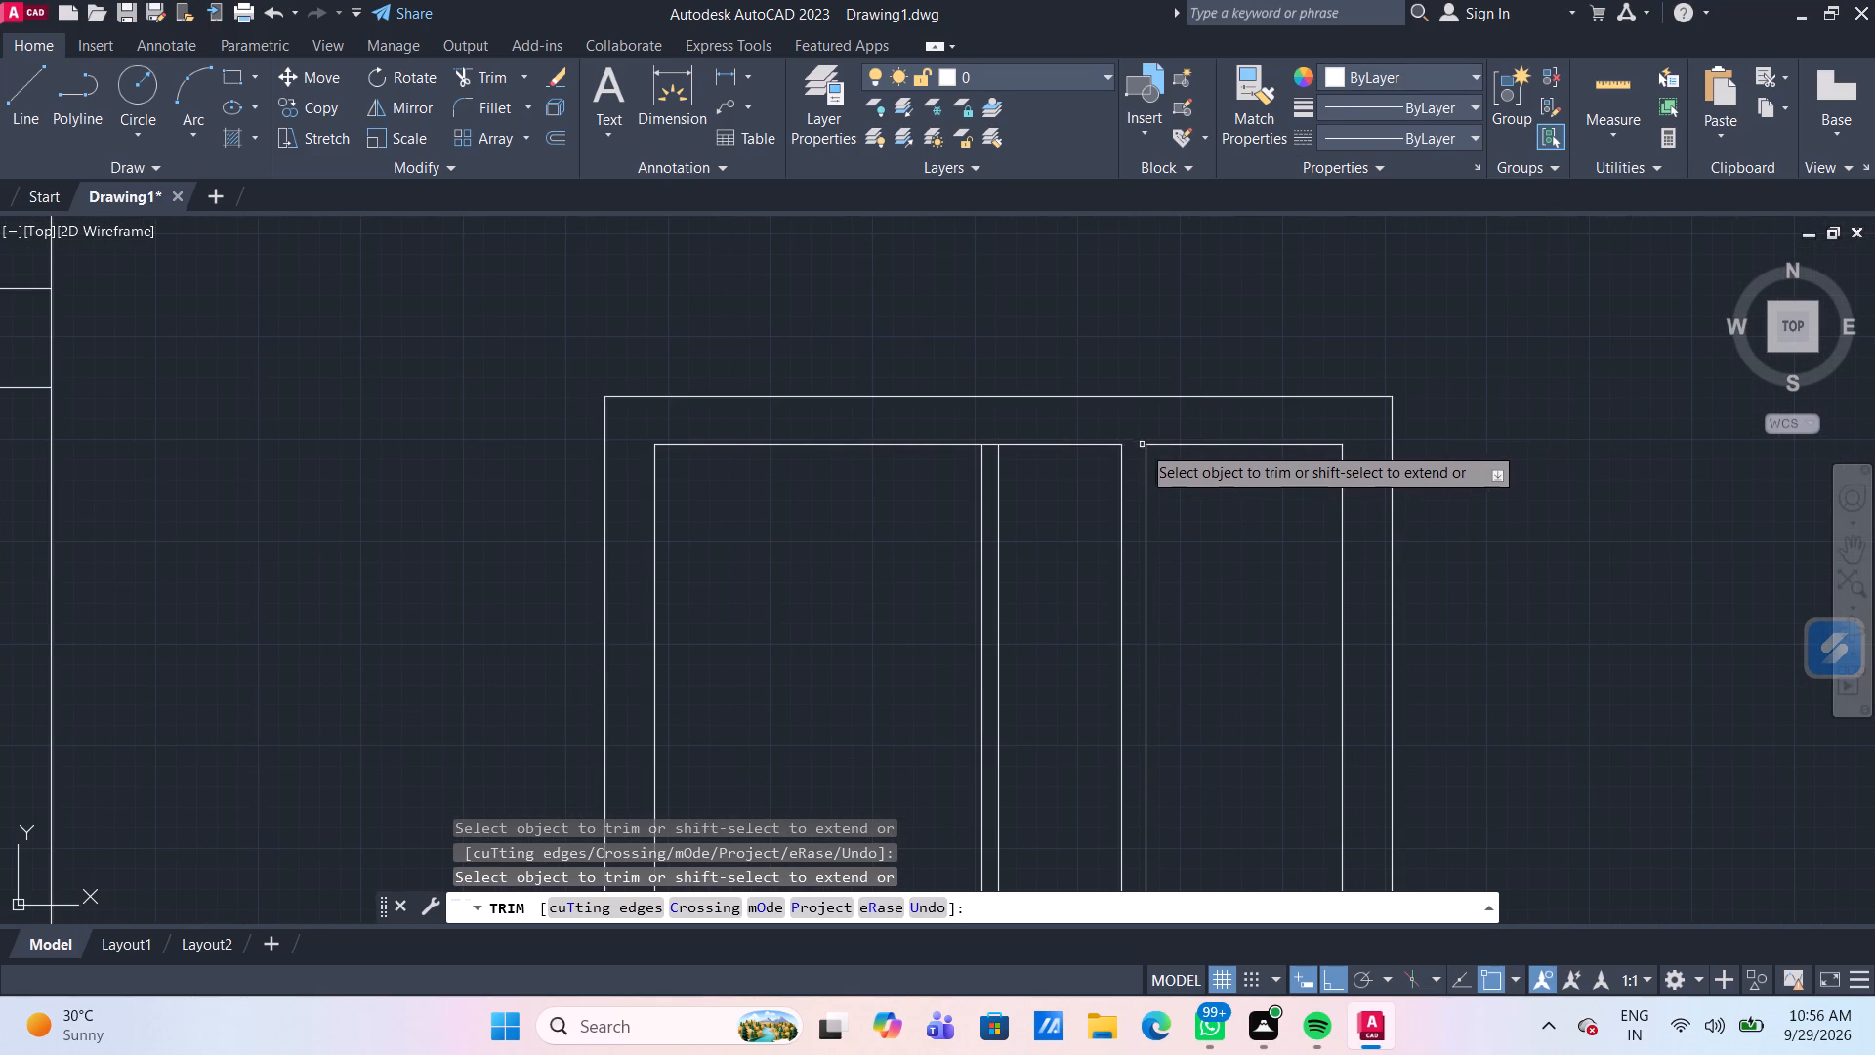
pyautogui.scroll(-4, 1311, 386)
pyautogui.moveTo(1441, 510); pyautogui.dragTo(1303, 482, button='middle')
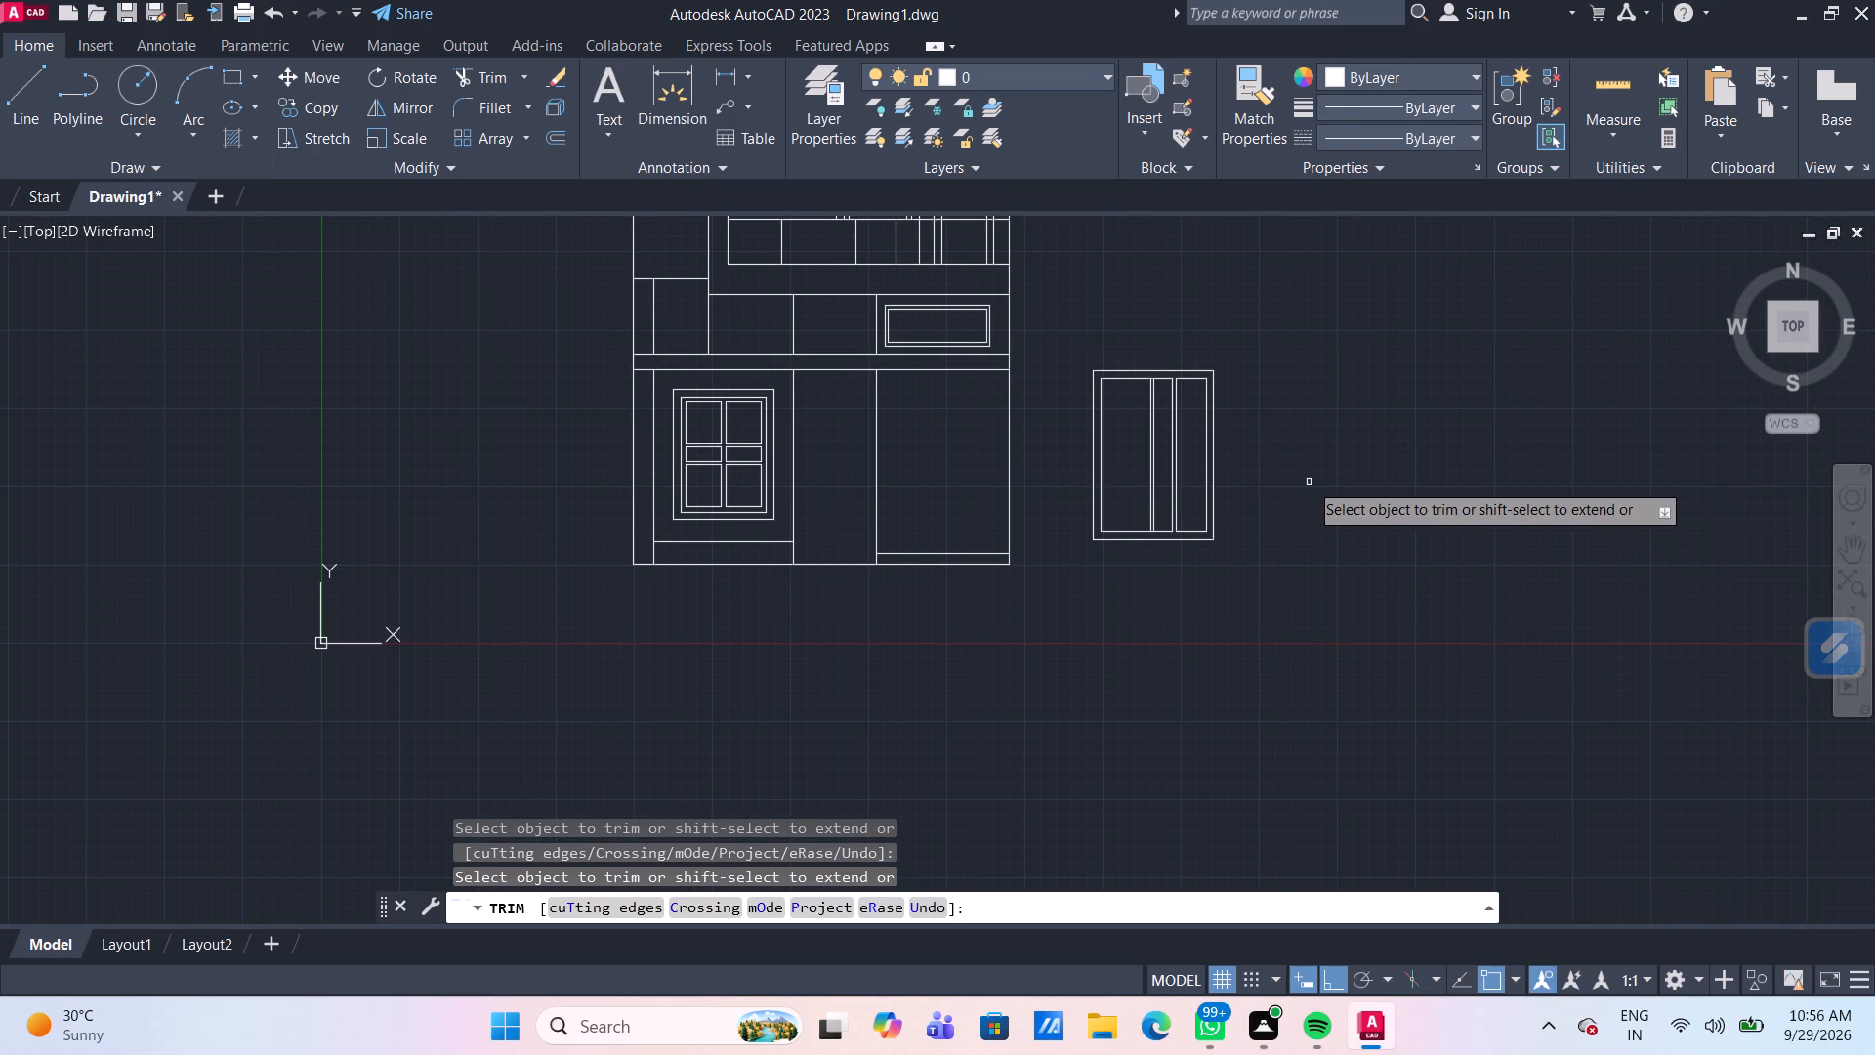
pyautogui.press('Escape')
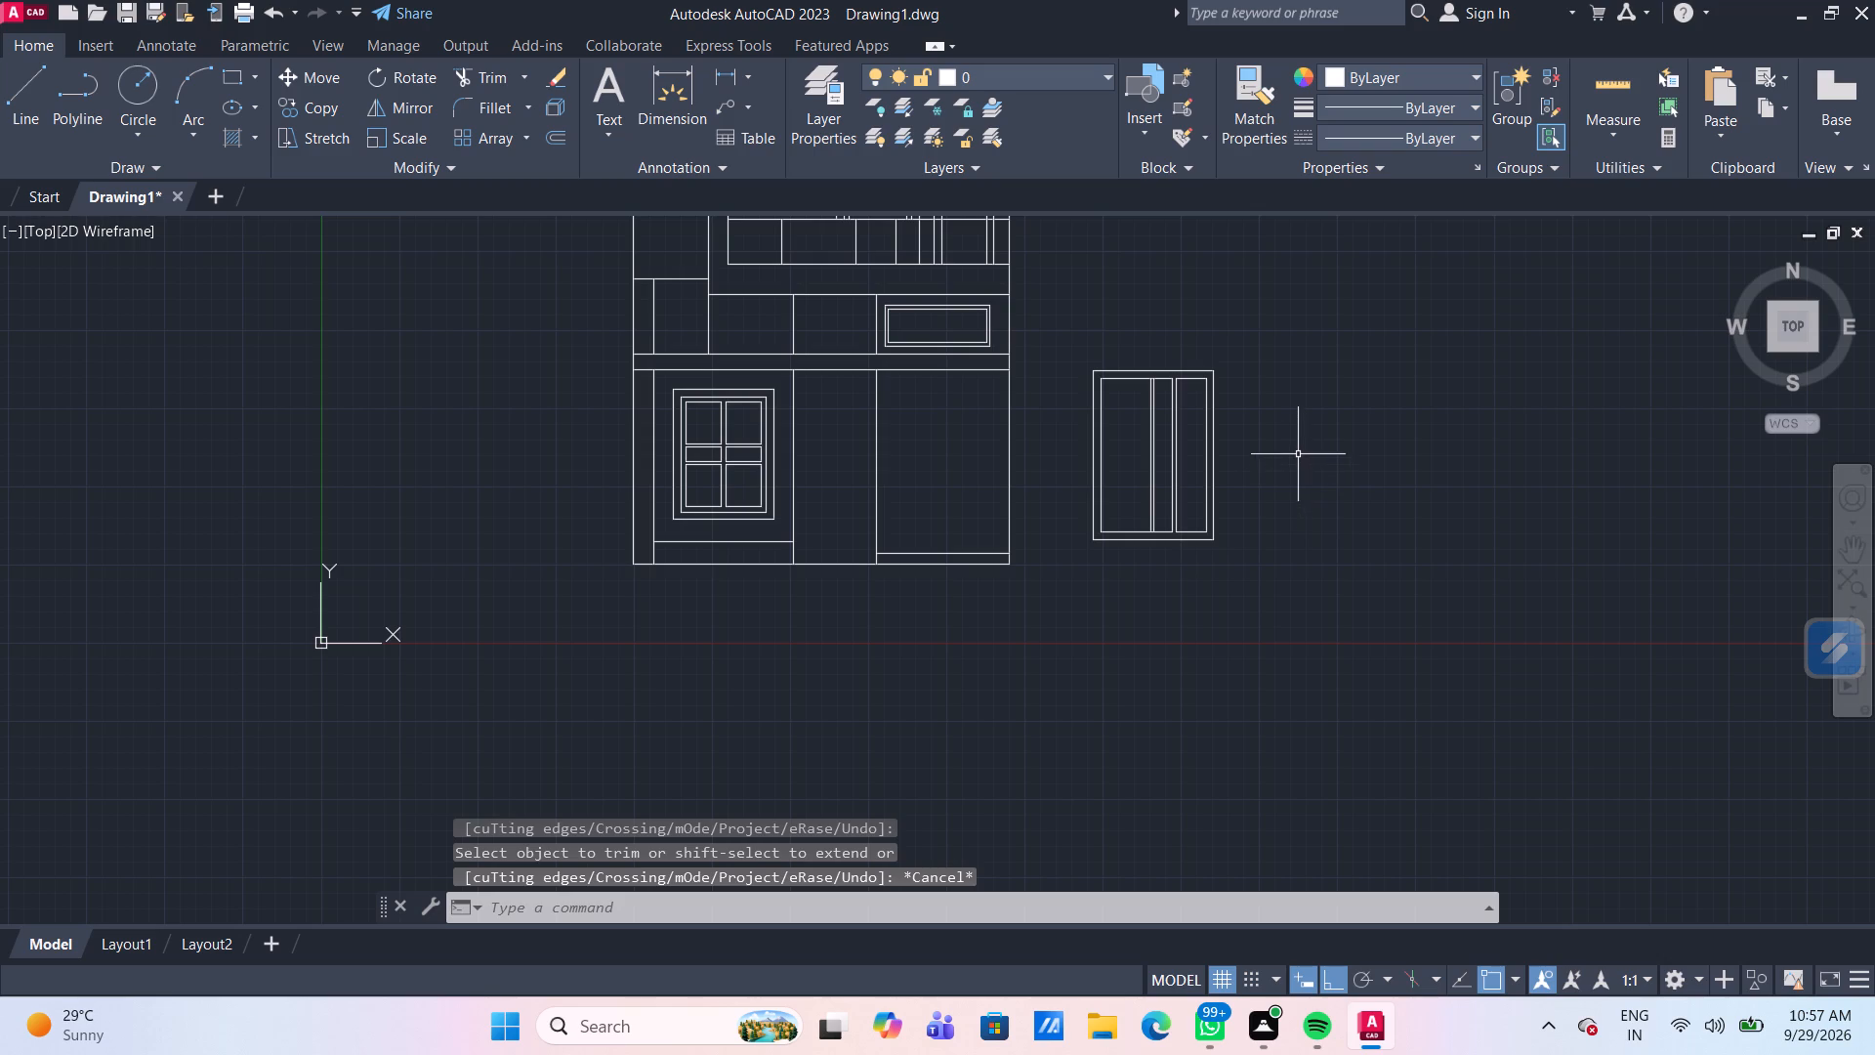
# Draw a 2" horizontal guide line rightward from the midpoint of the central divider's right line.
pyautogui.scroll(2, 1298, 454)
pyautogui.moveTo(1298, 454); pyautogui.dragTo(1287, 487, button='middle')
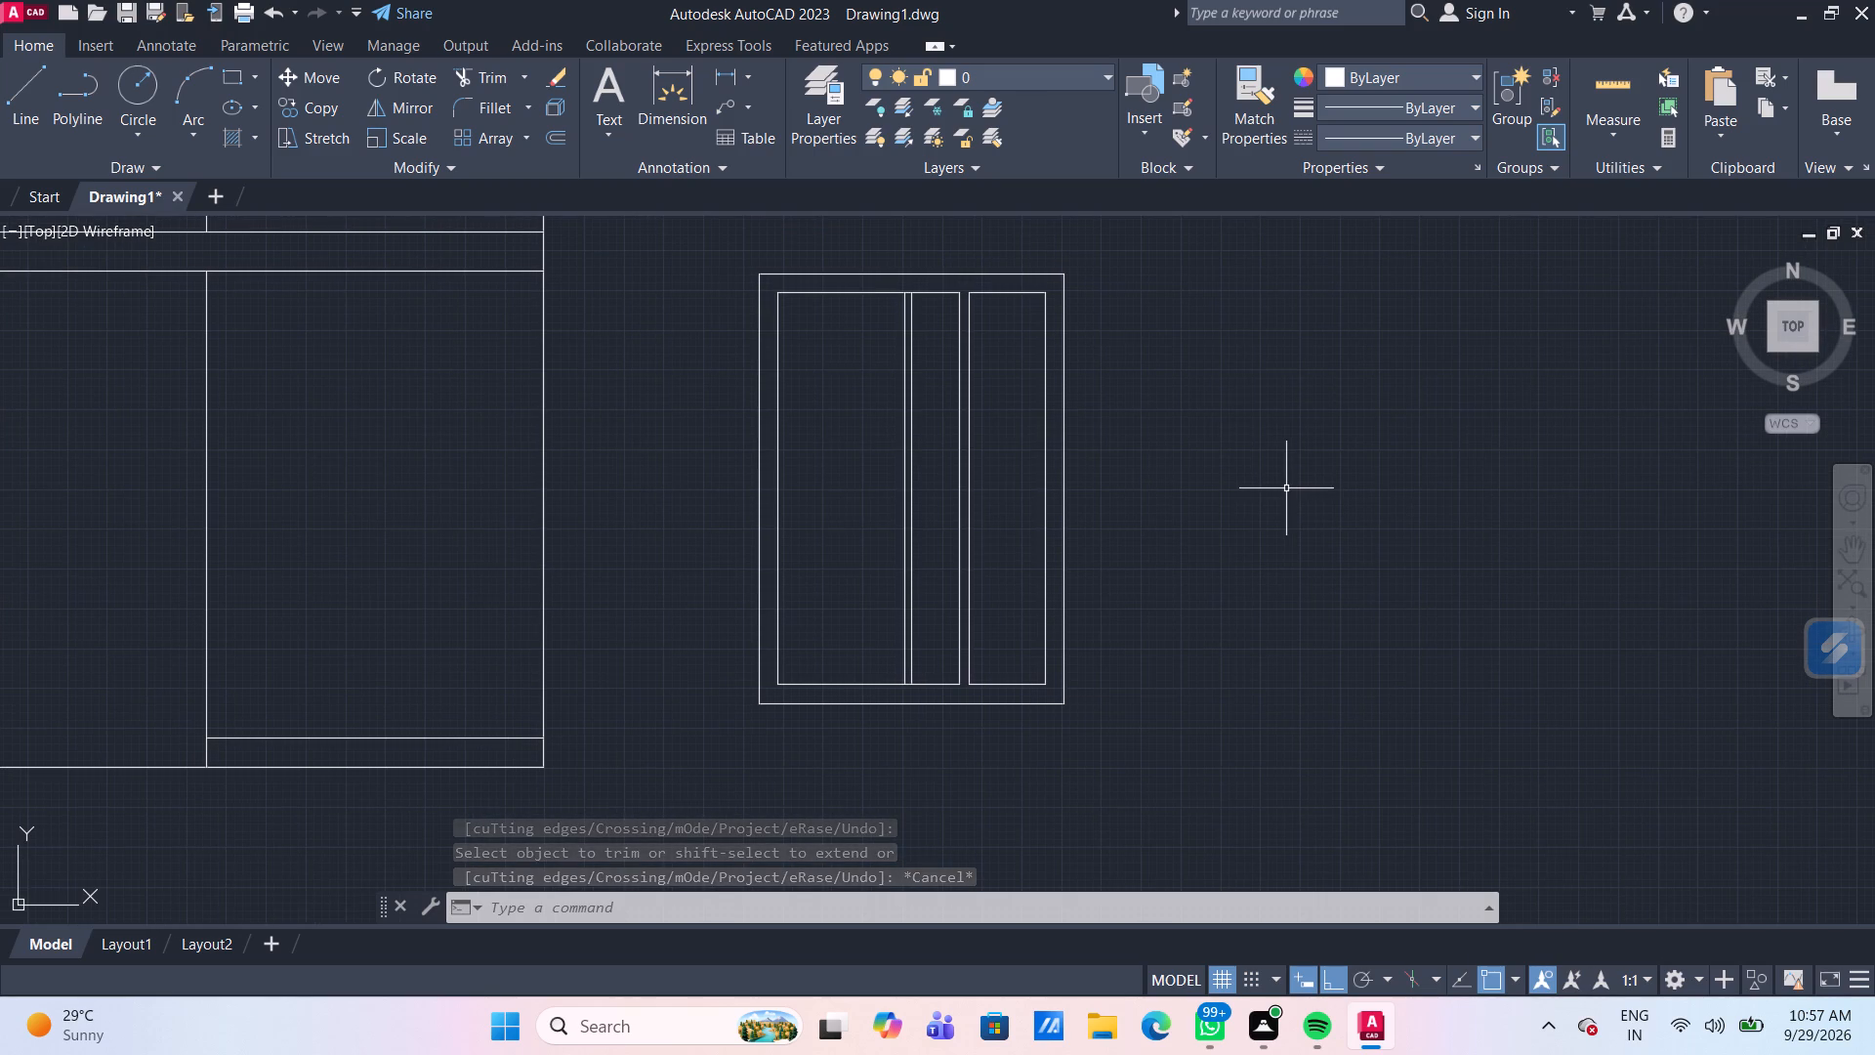
pyautogui.click(37, 98)
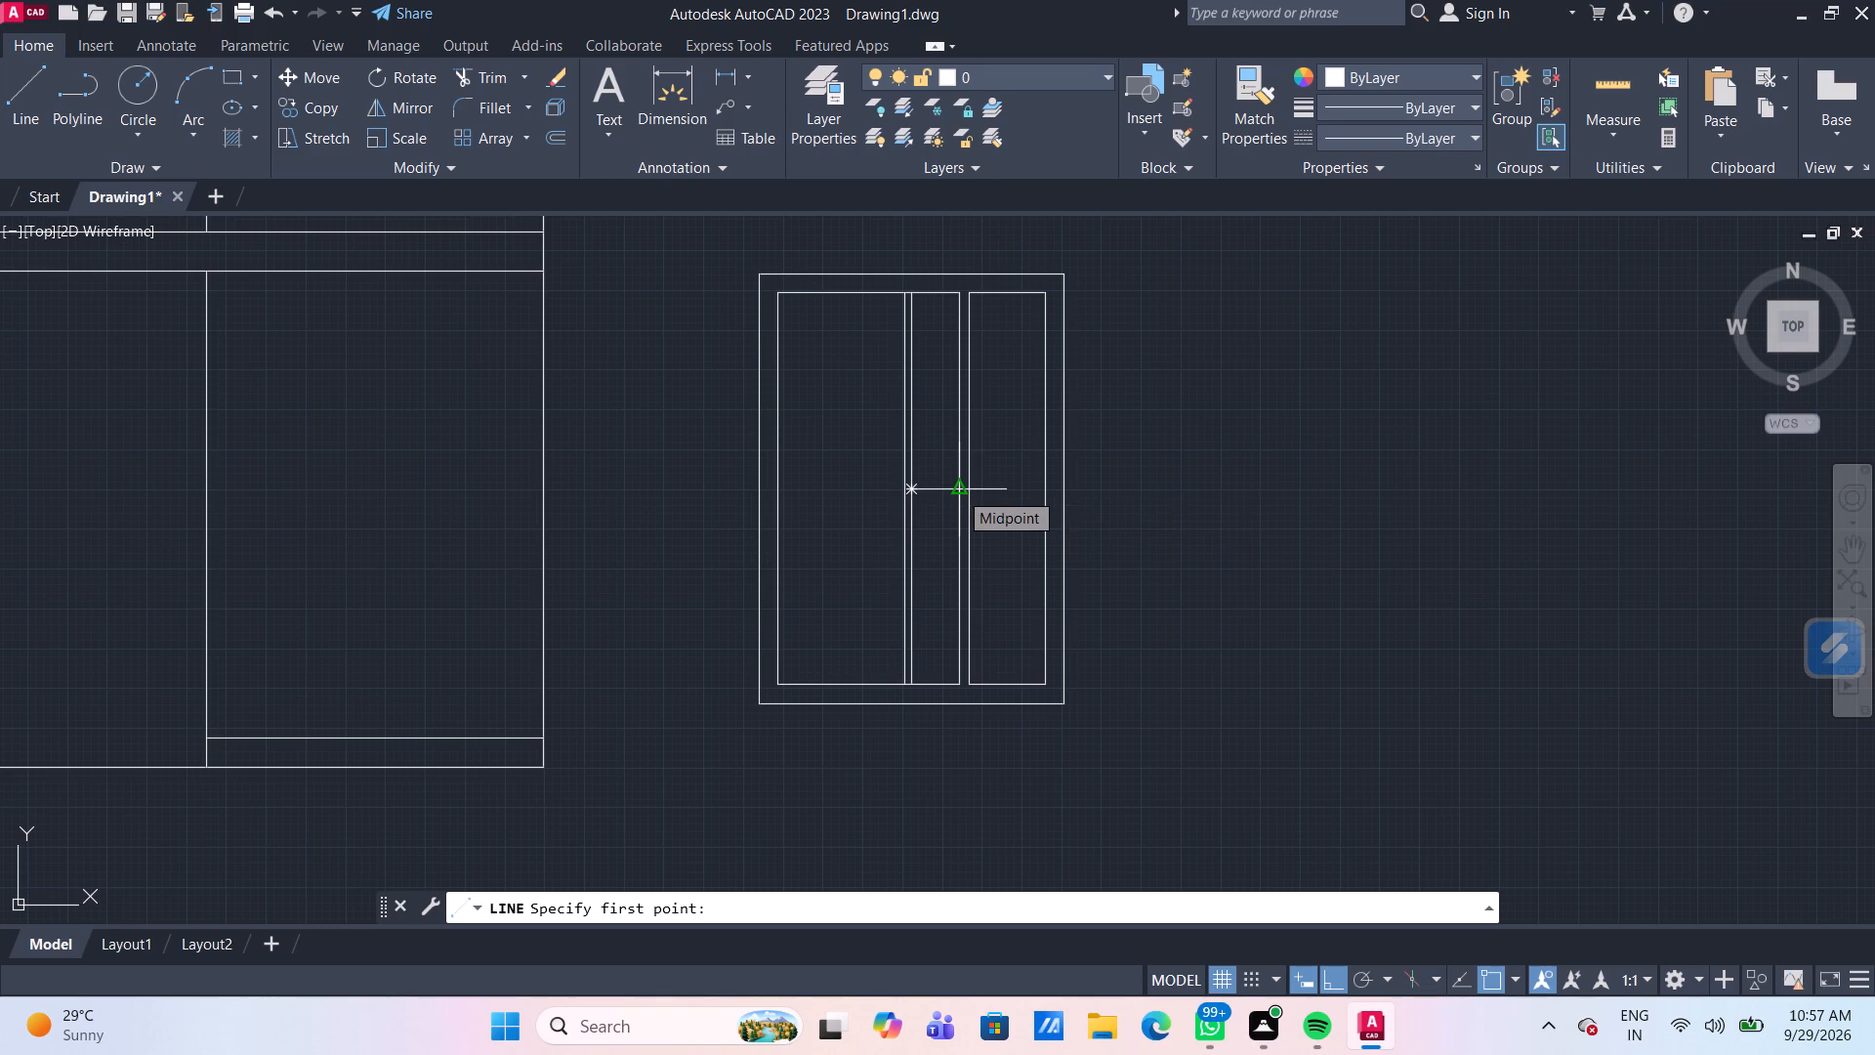
pyautogui.scroll(2, 912, 489)
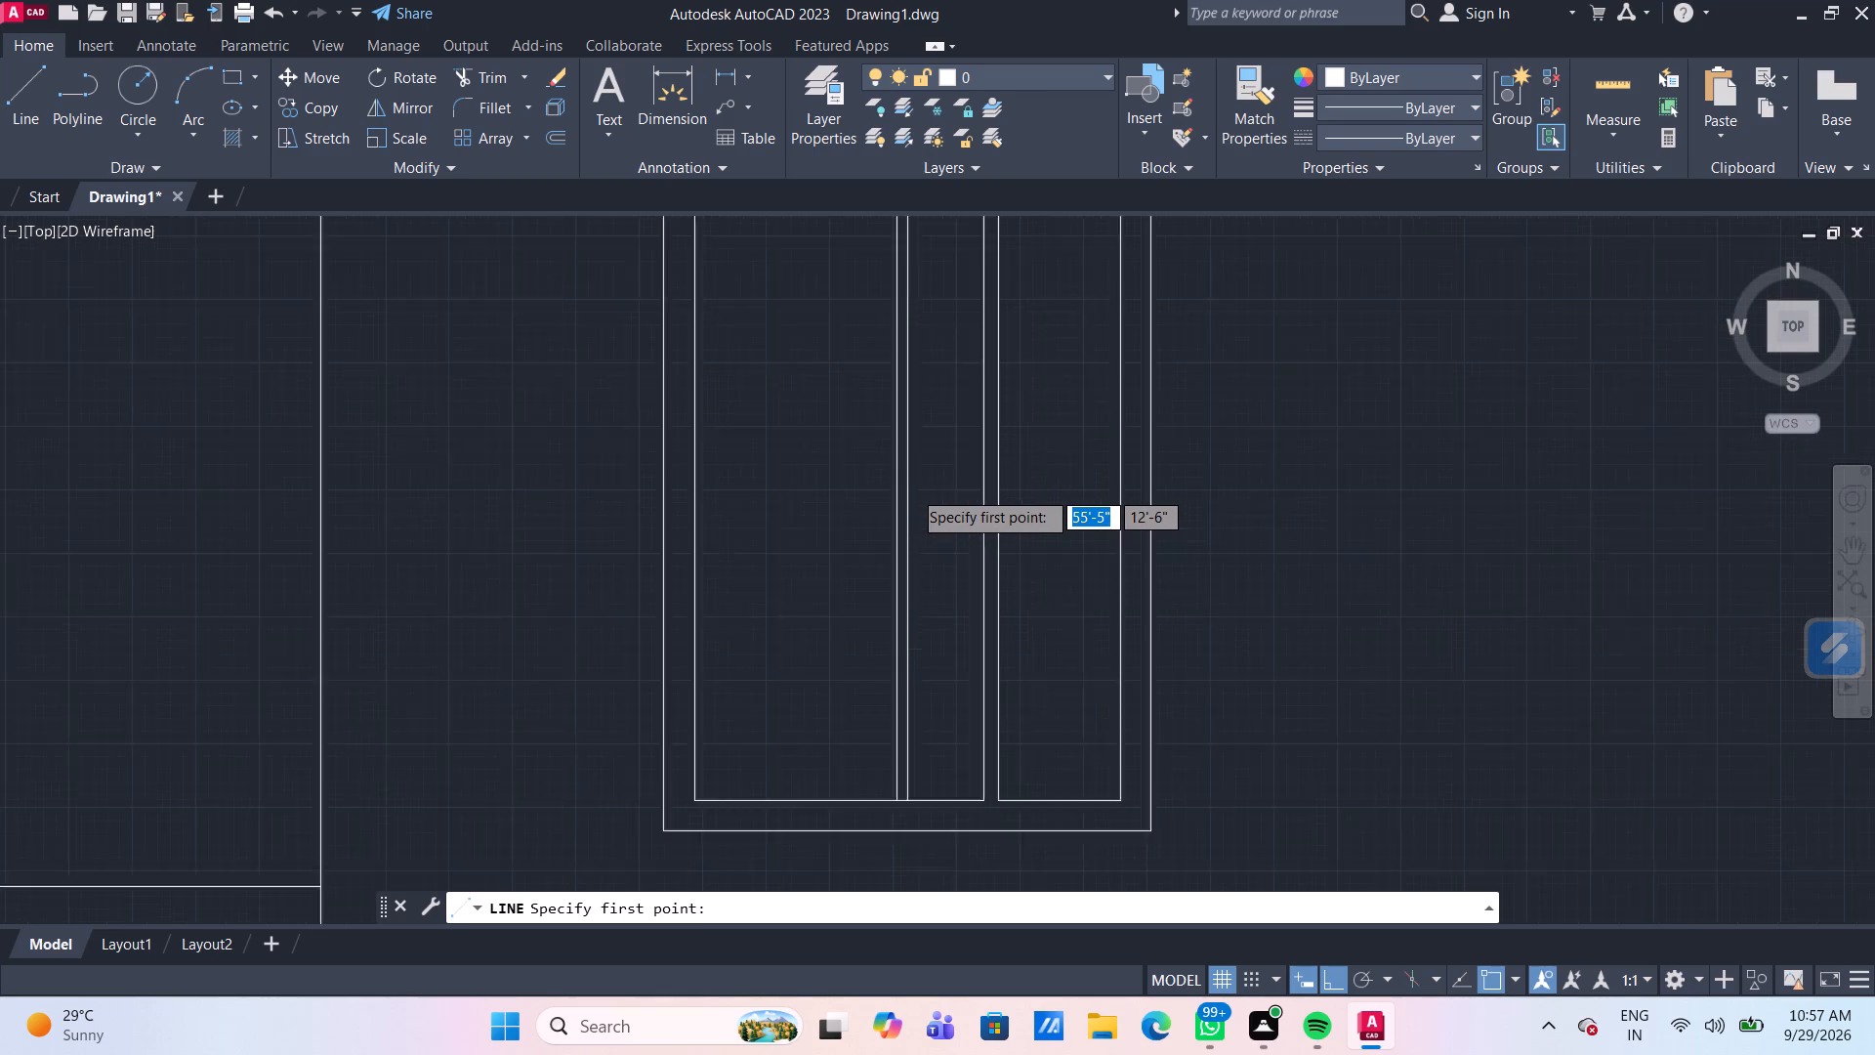
pyautogui.click(900, 489)
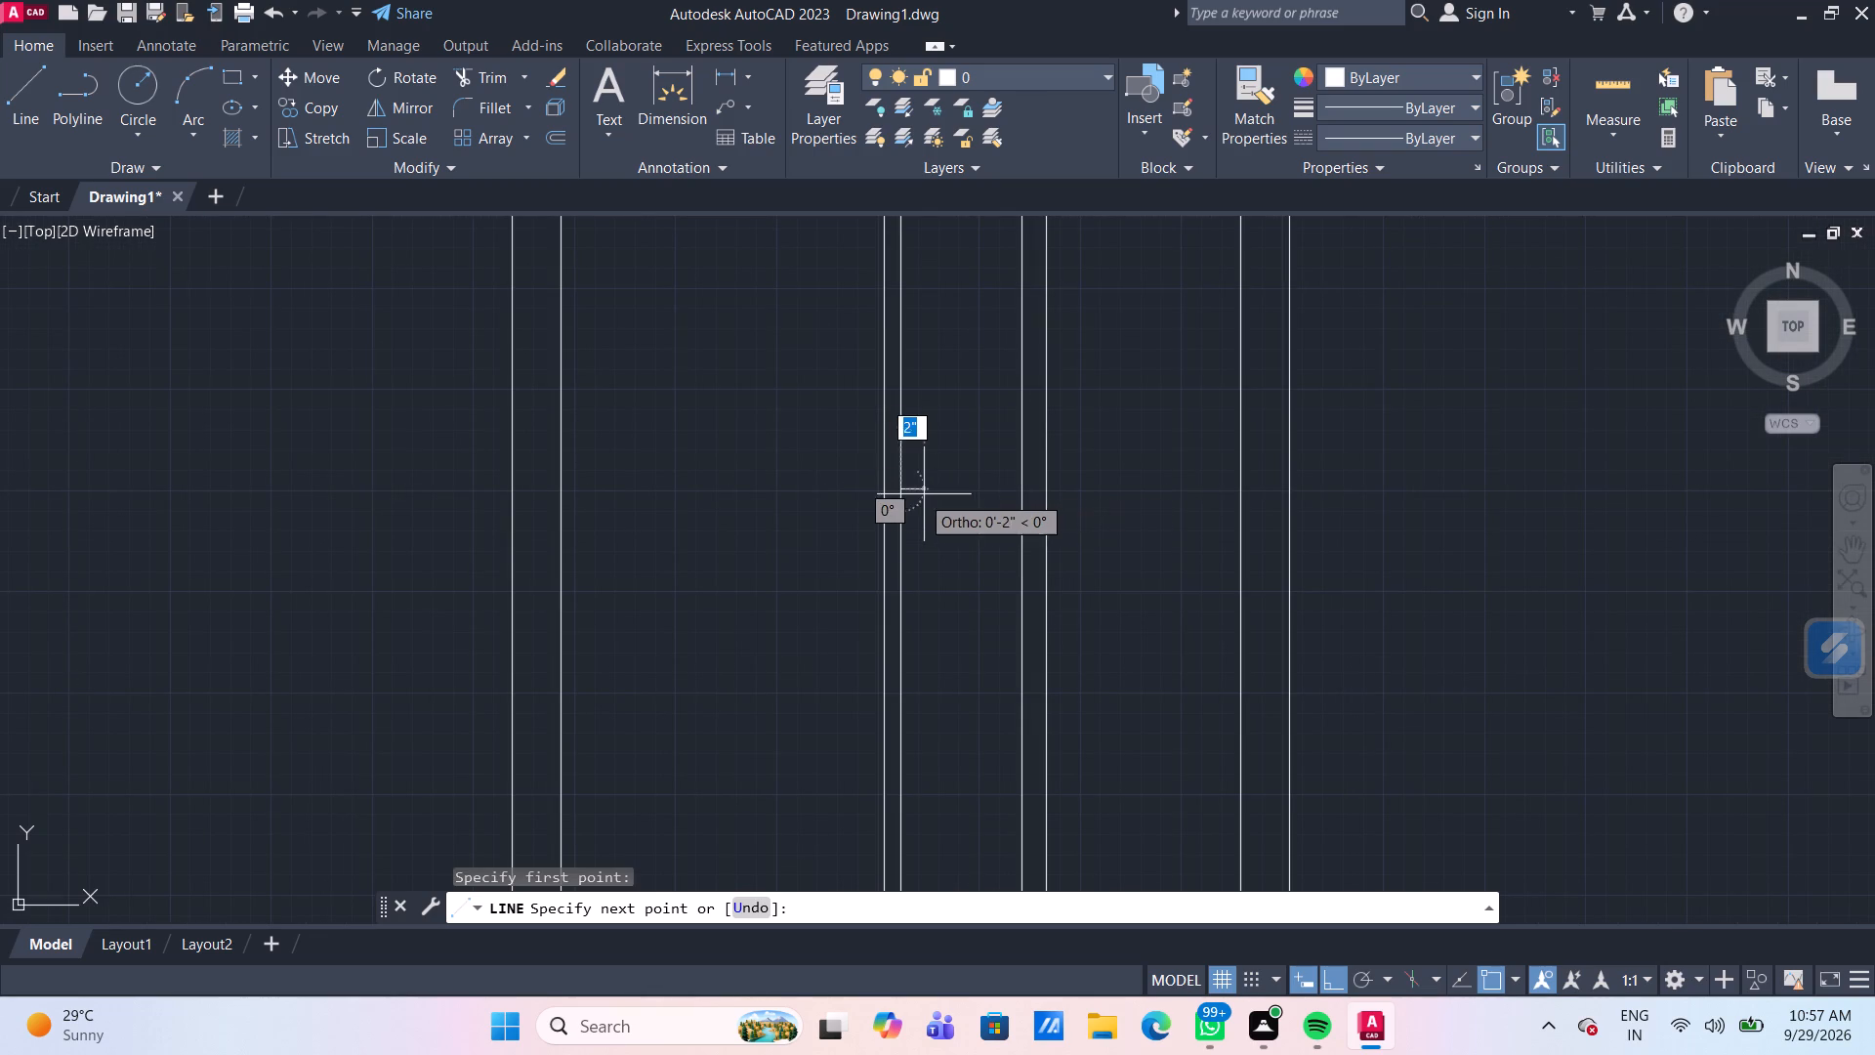
pyautogui.press('2')
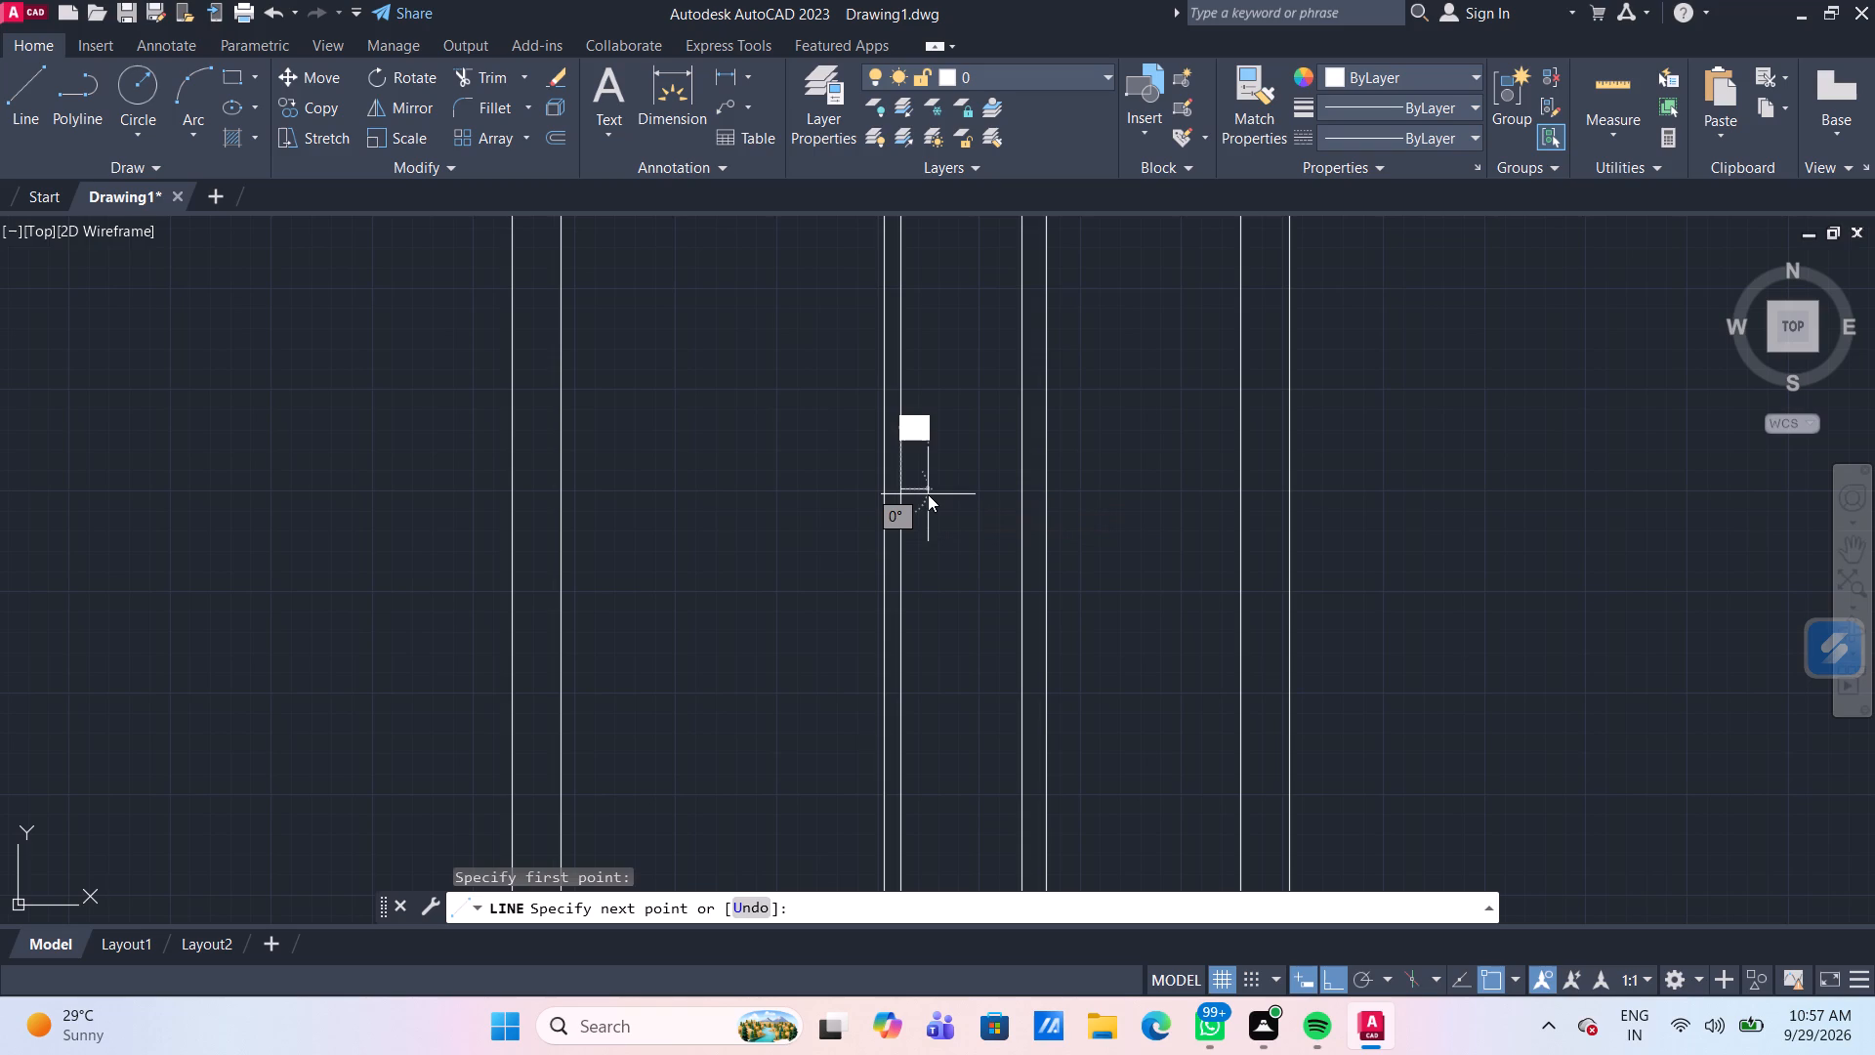
pyautogui.hotkey('shift', '"')
pyautogui.press('Return')
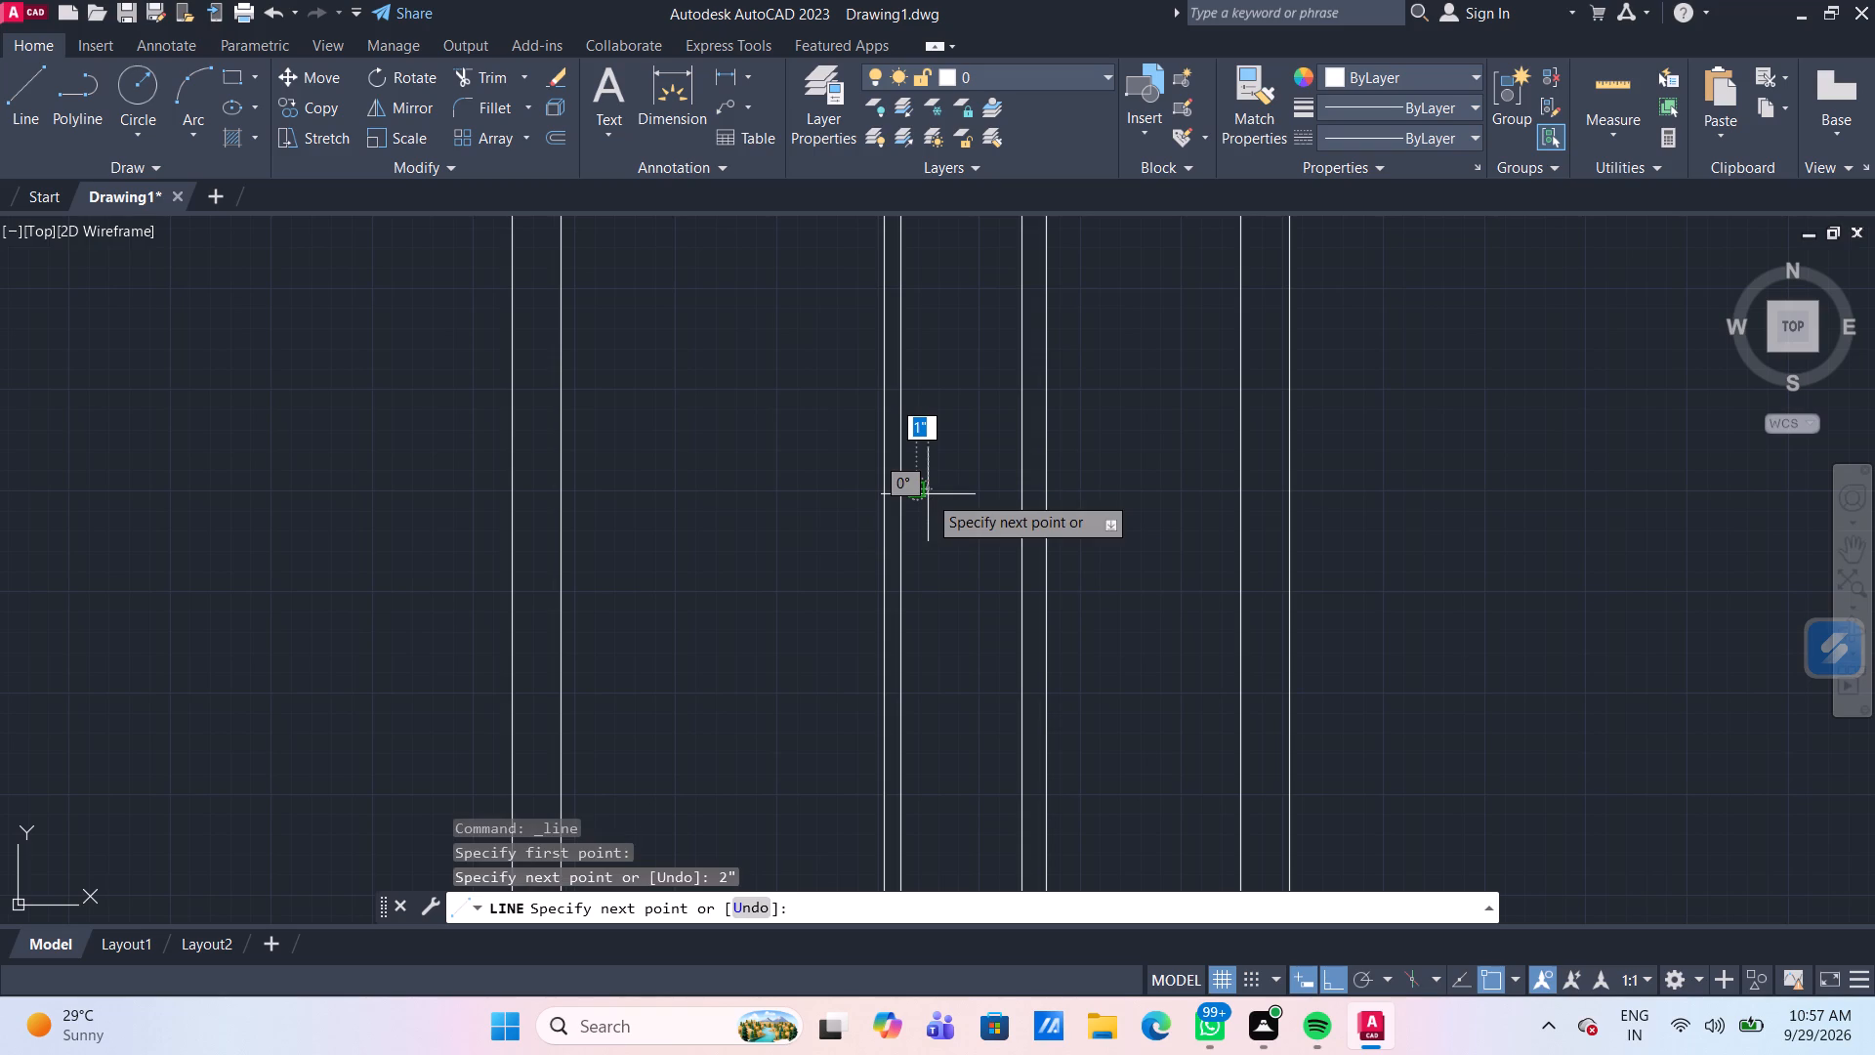
pyautogui.press('Return')
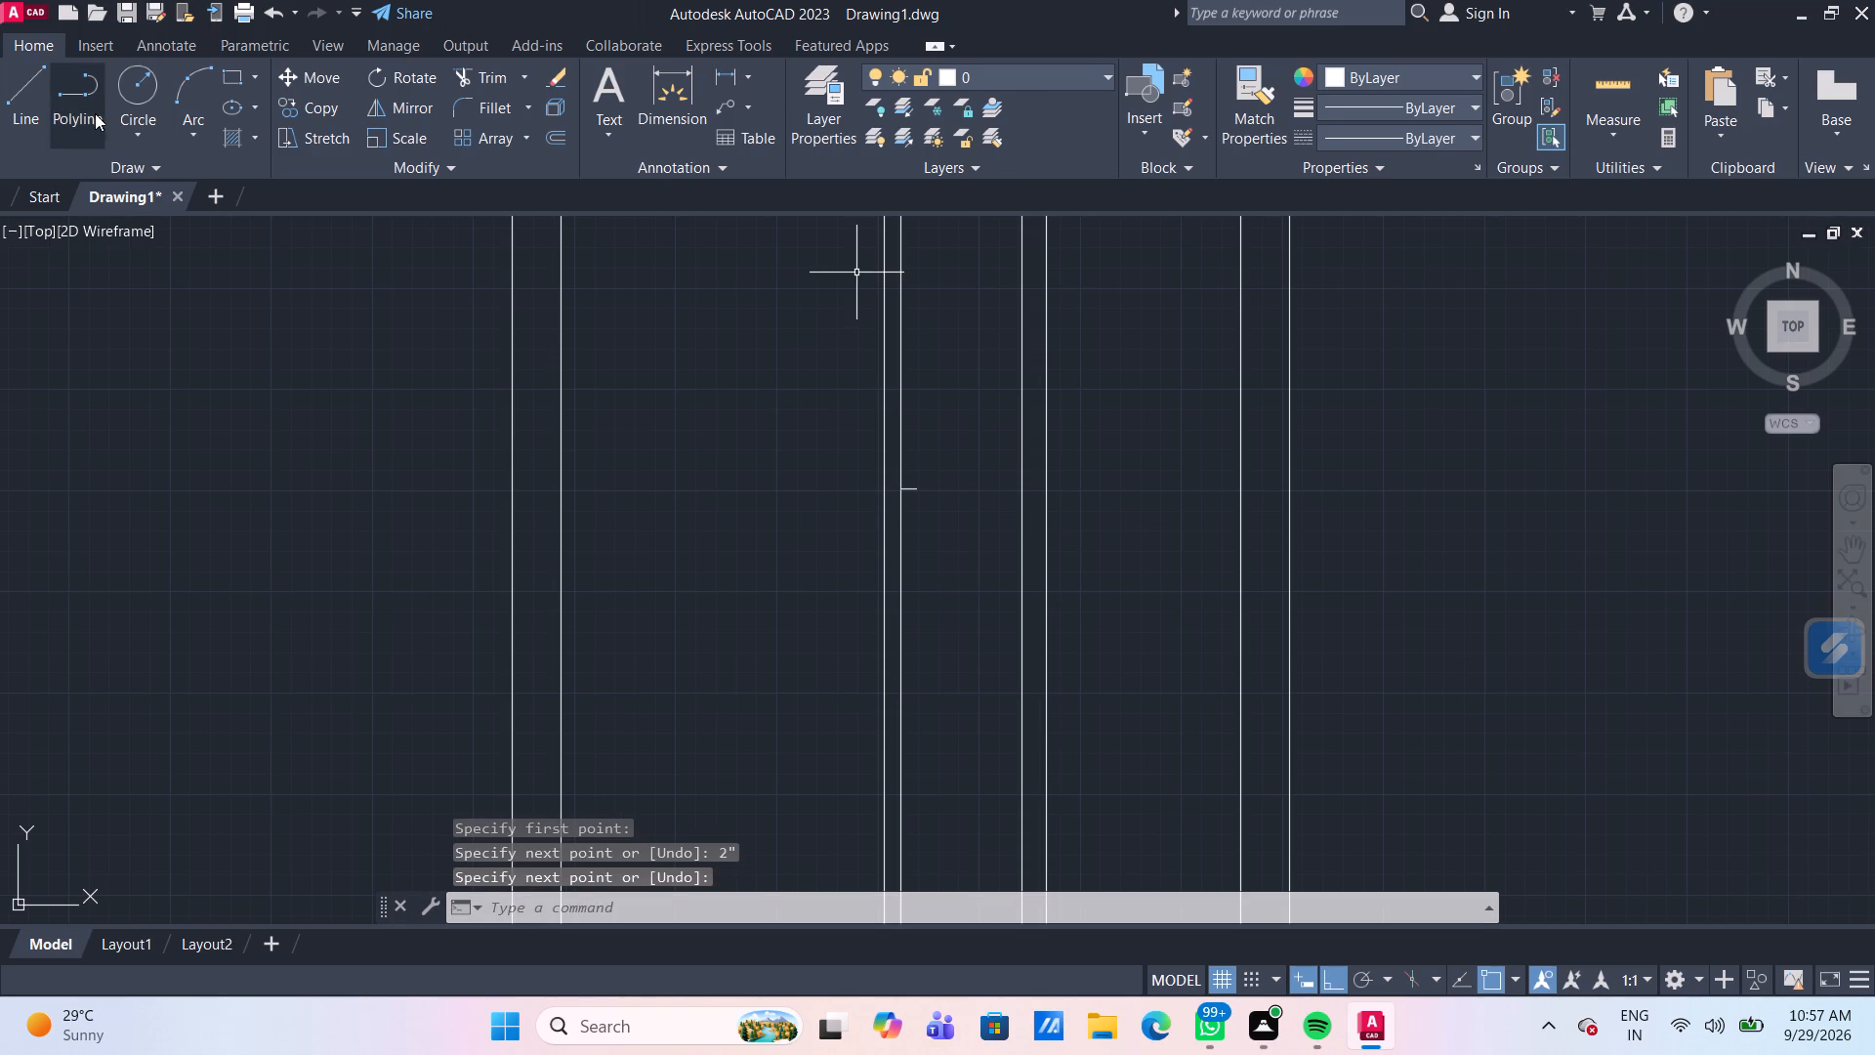
# Draw a 1" wide by 1' high handle rectangle upward from the free end of the guide line.
pyautogui.click(231, 78)
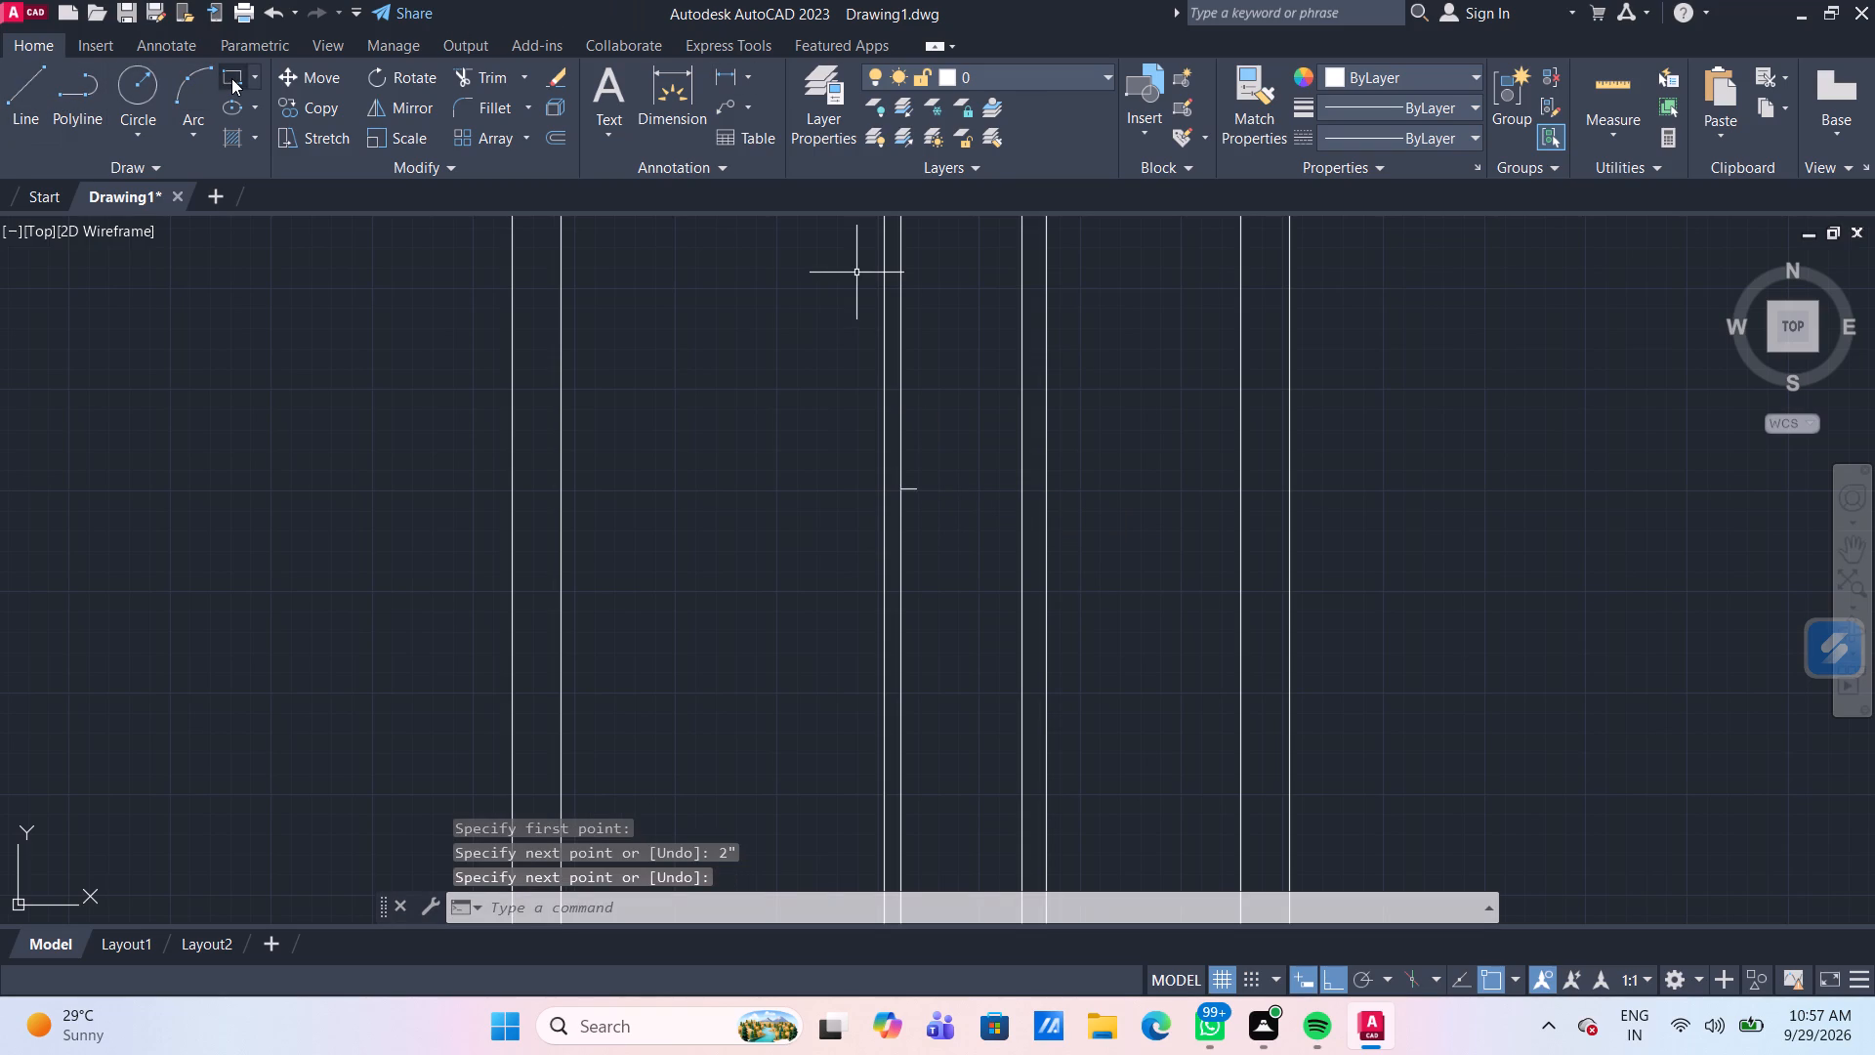
pyautogui.click(921, 485)
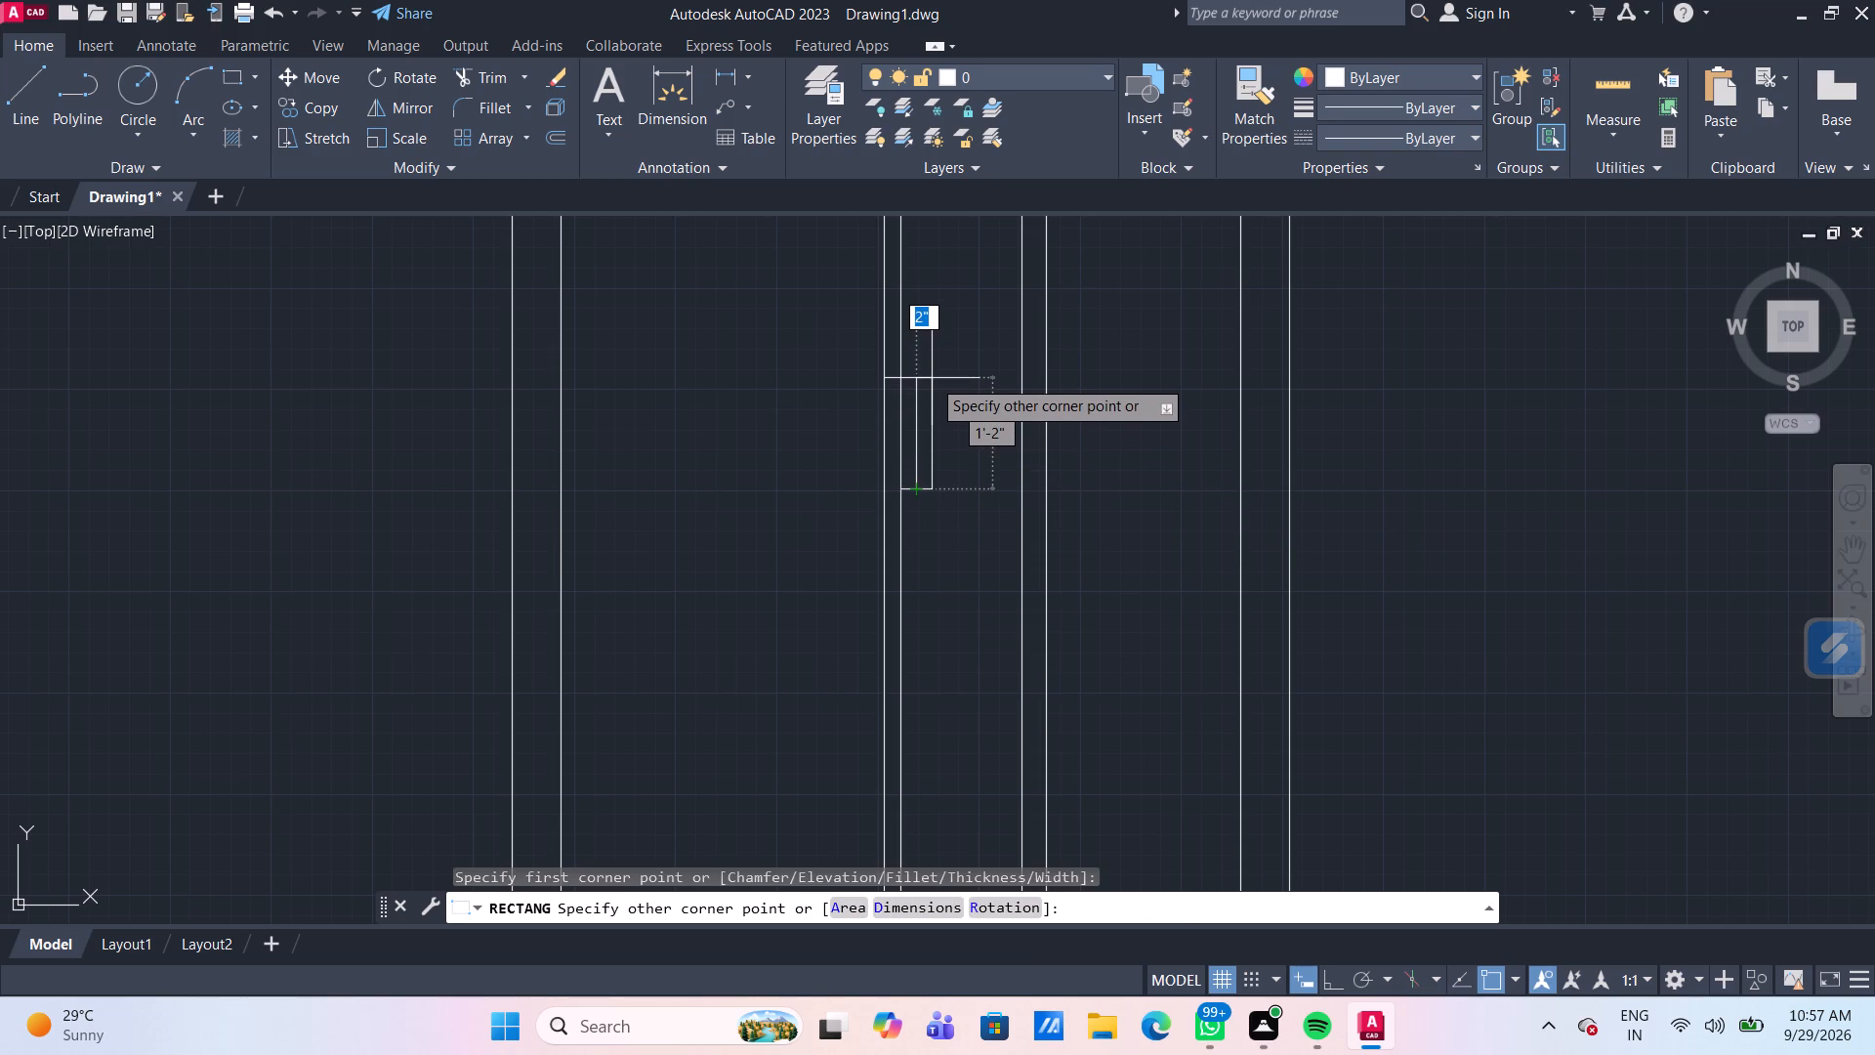
pyautogui.write('1"')
pyautogui.press('Tab')
pyautogui.write("1'")
pyautogui.press('Return')
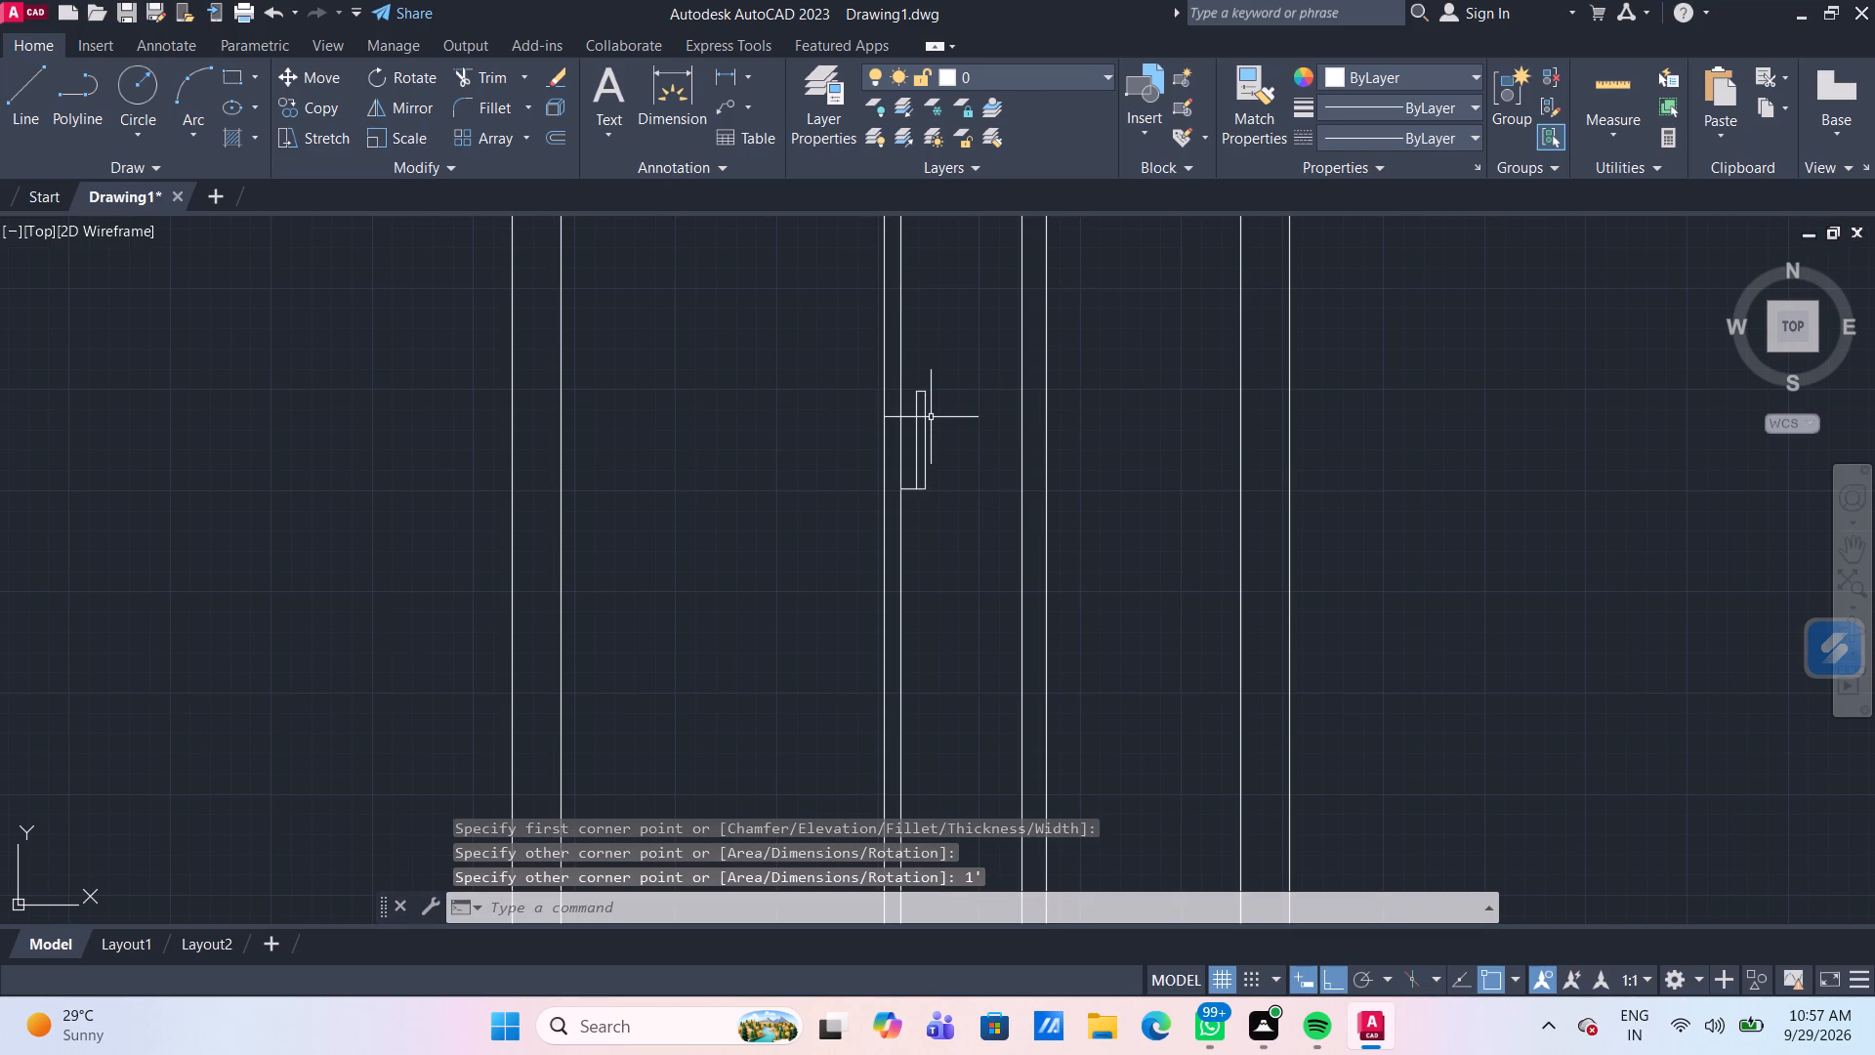
# Copy the handle rectangle 7" to the left, across the central divider.
pyautogui.click(931, 418)
pyautogui.click(916, 388)
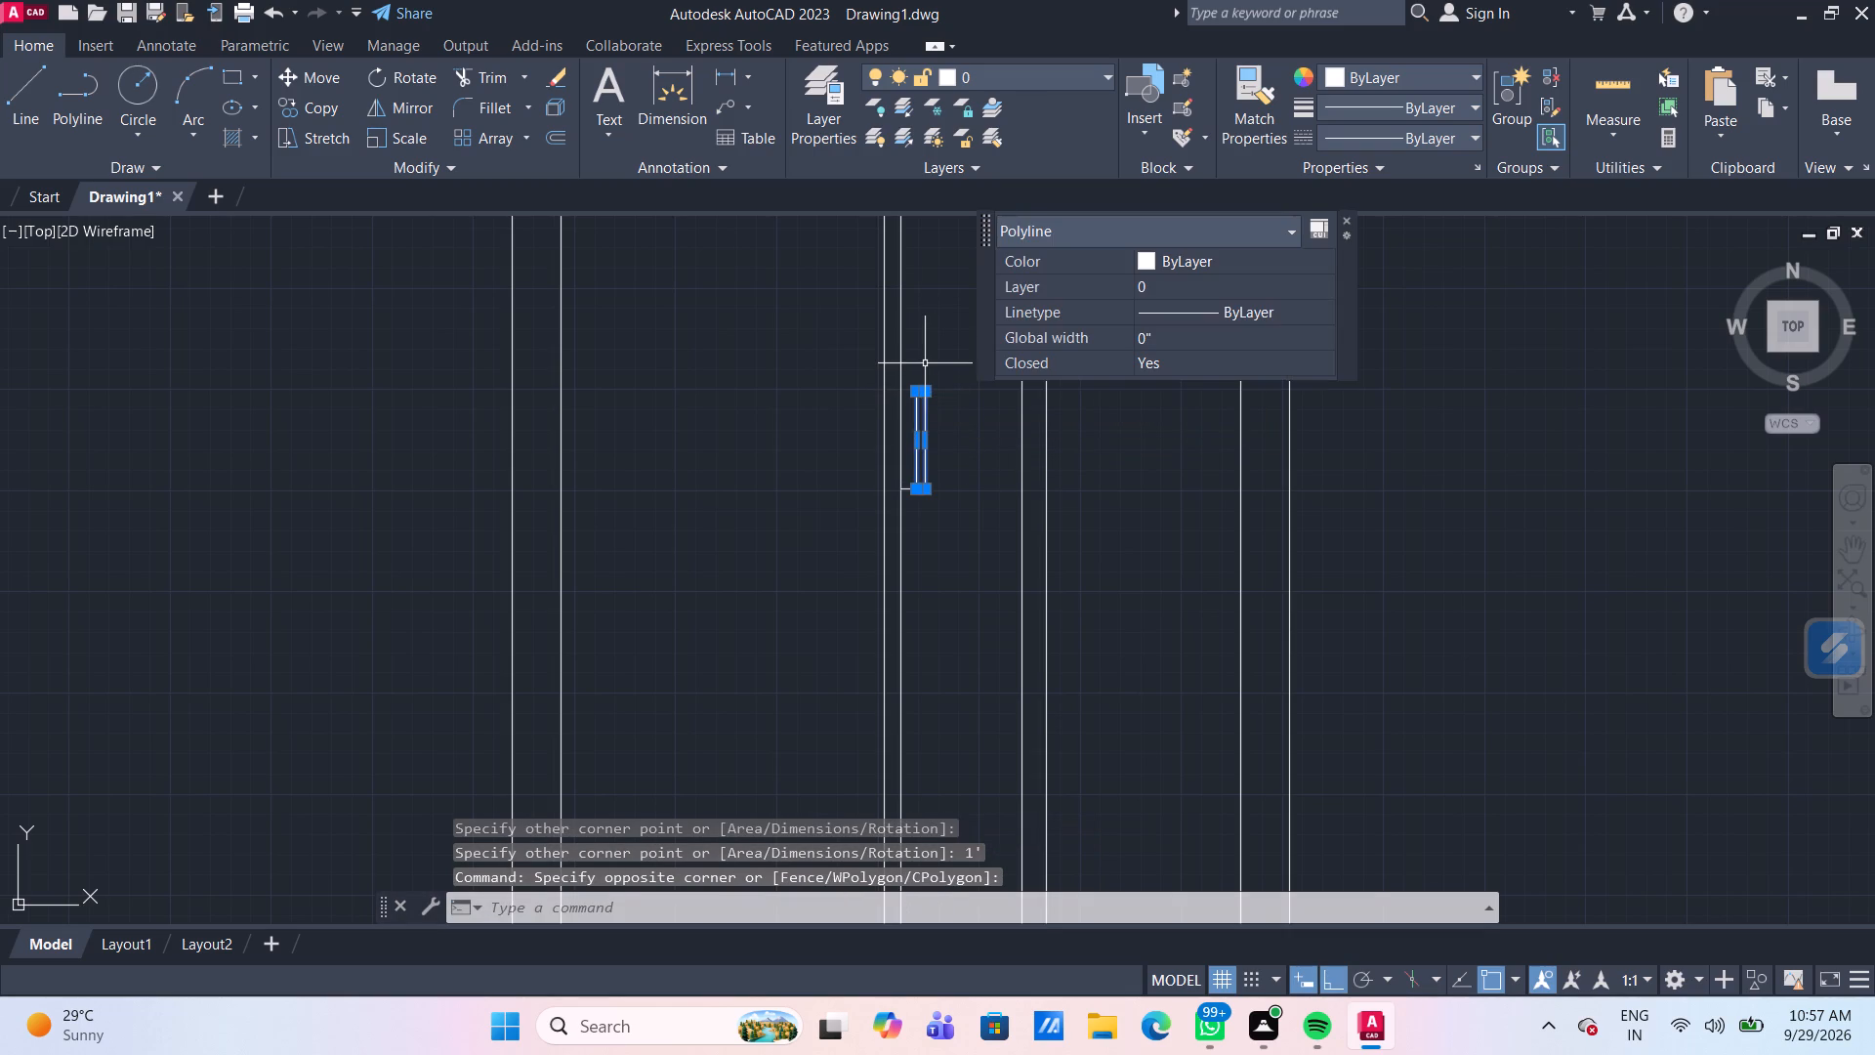
pyautogui.press('m')
pyautogui.press('BackSpace')
pyautogui.write('CO')
pyautogui.press('Return')
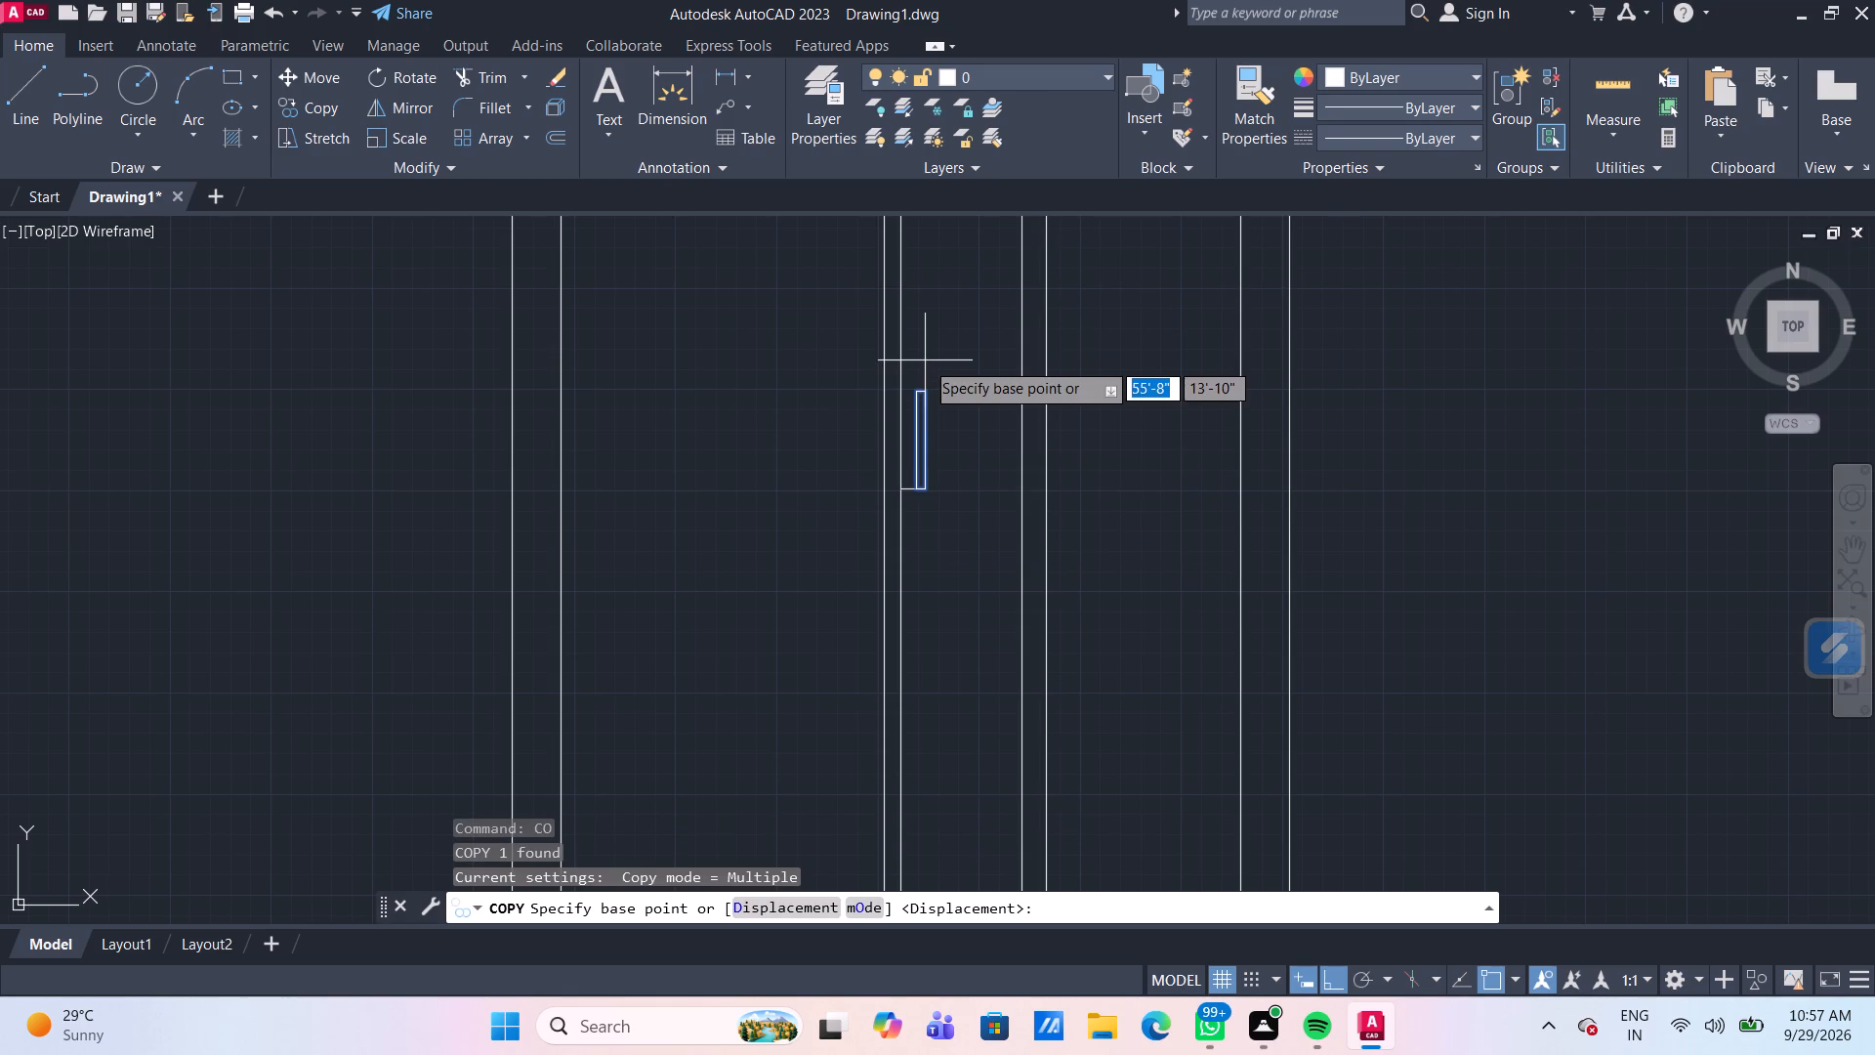
pyautogui.scroll(1, 945, 497)
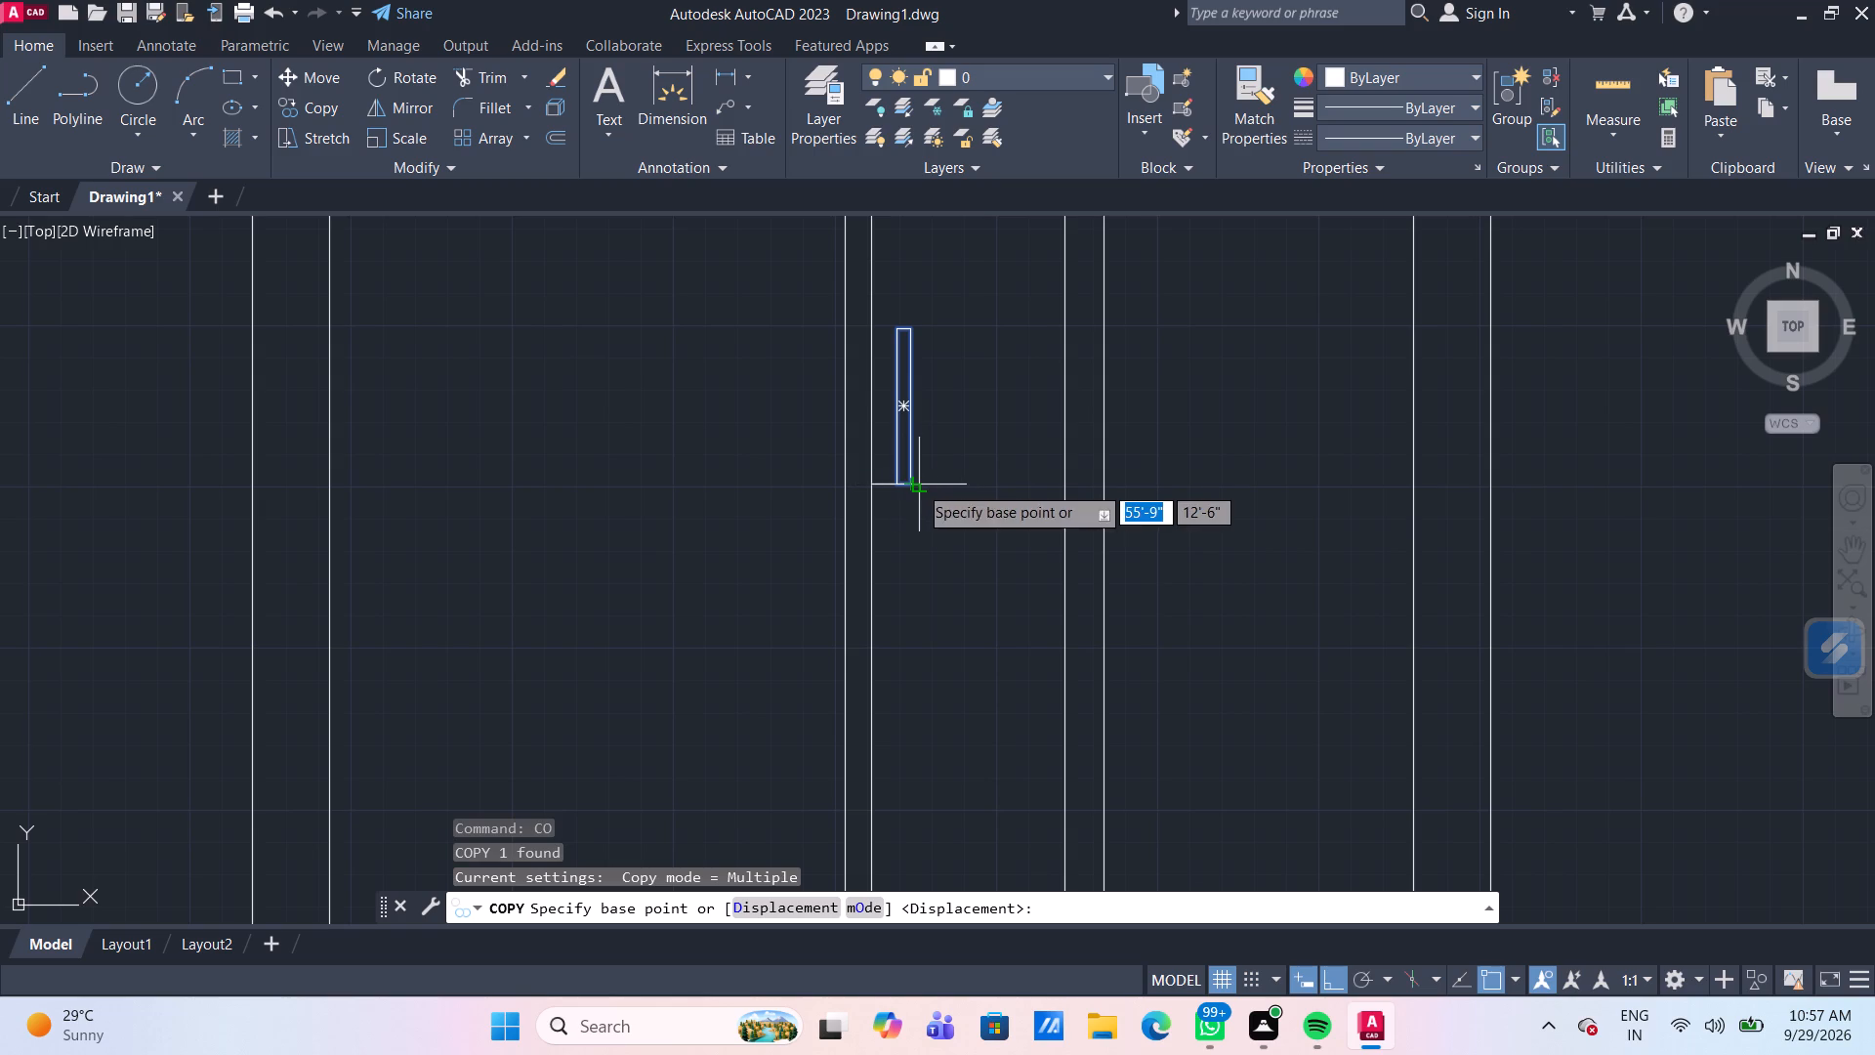
pyautogui.click(908, 485)
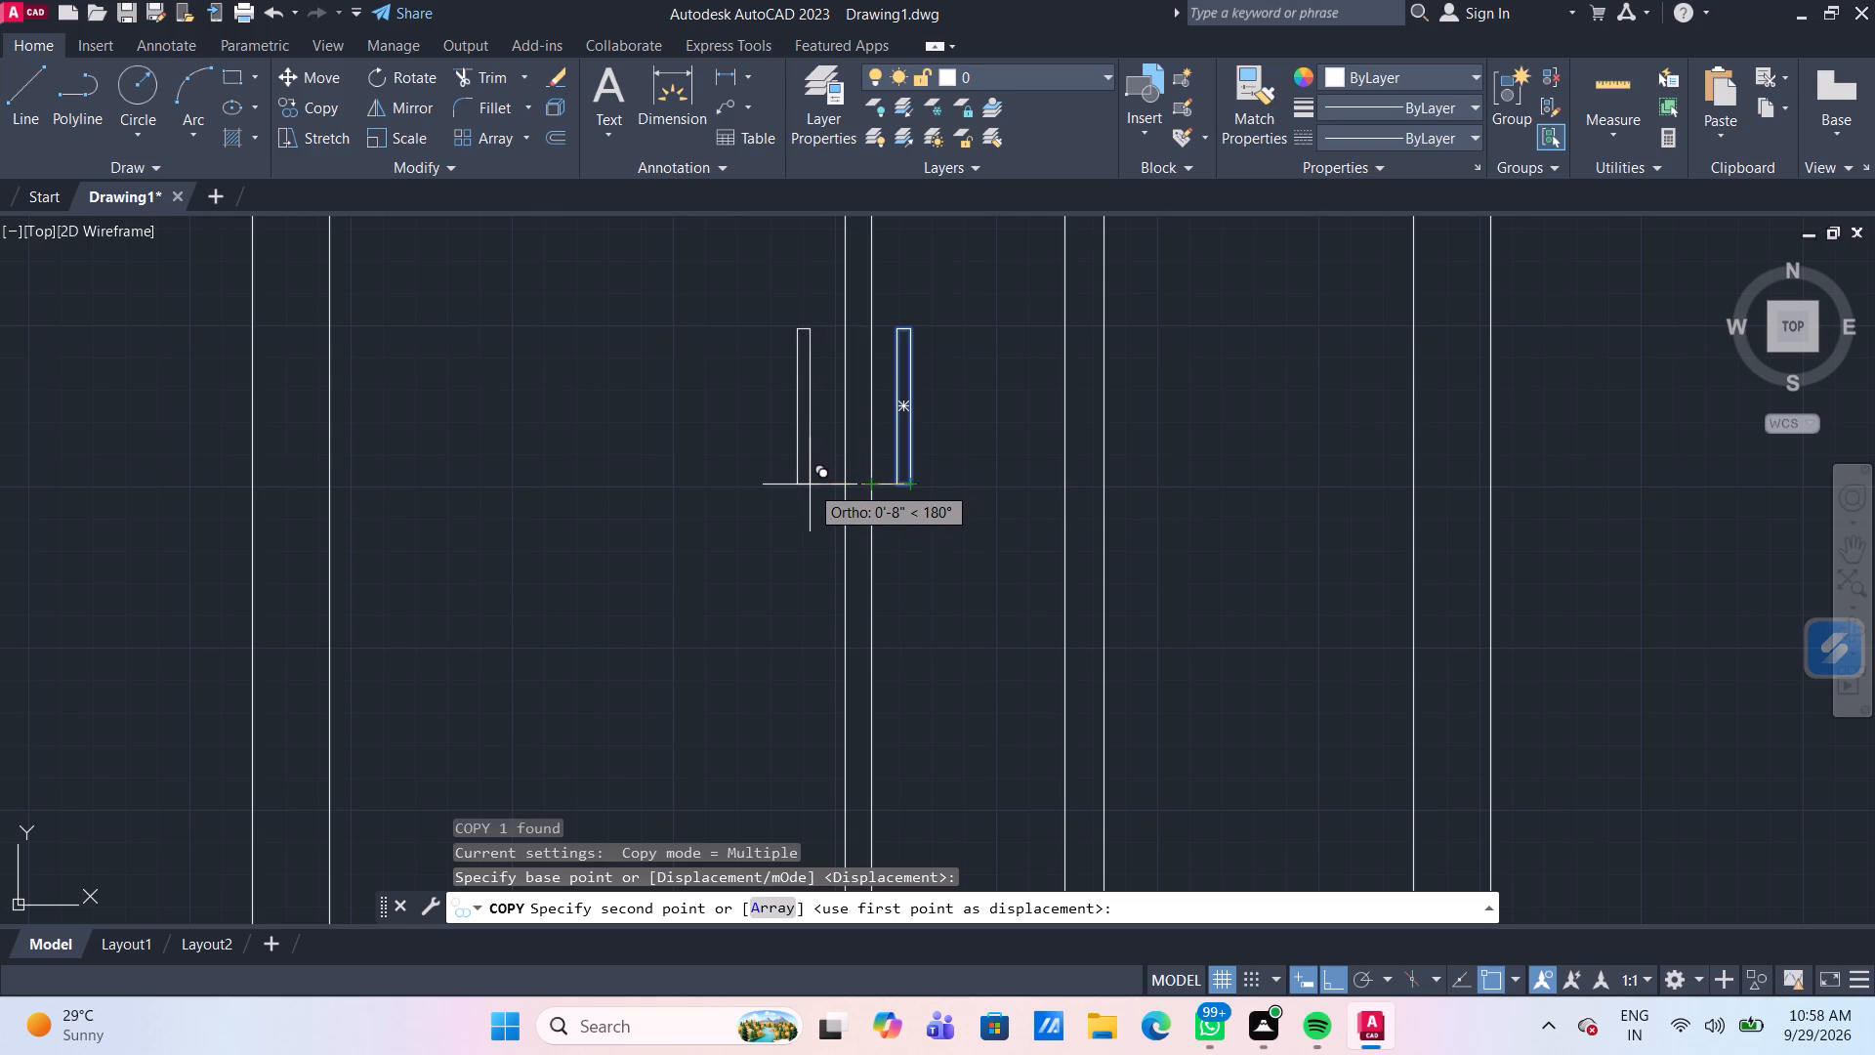
pyautogui.write('7"')
pyautogui.press('Return')
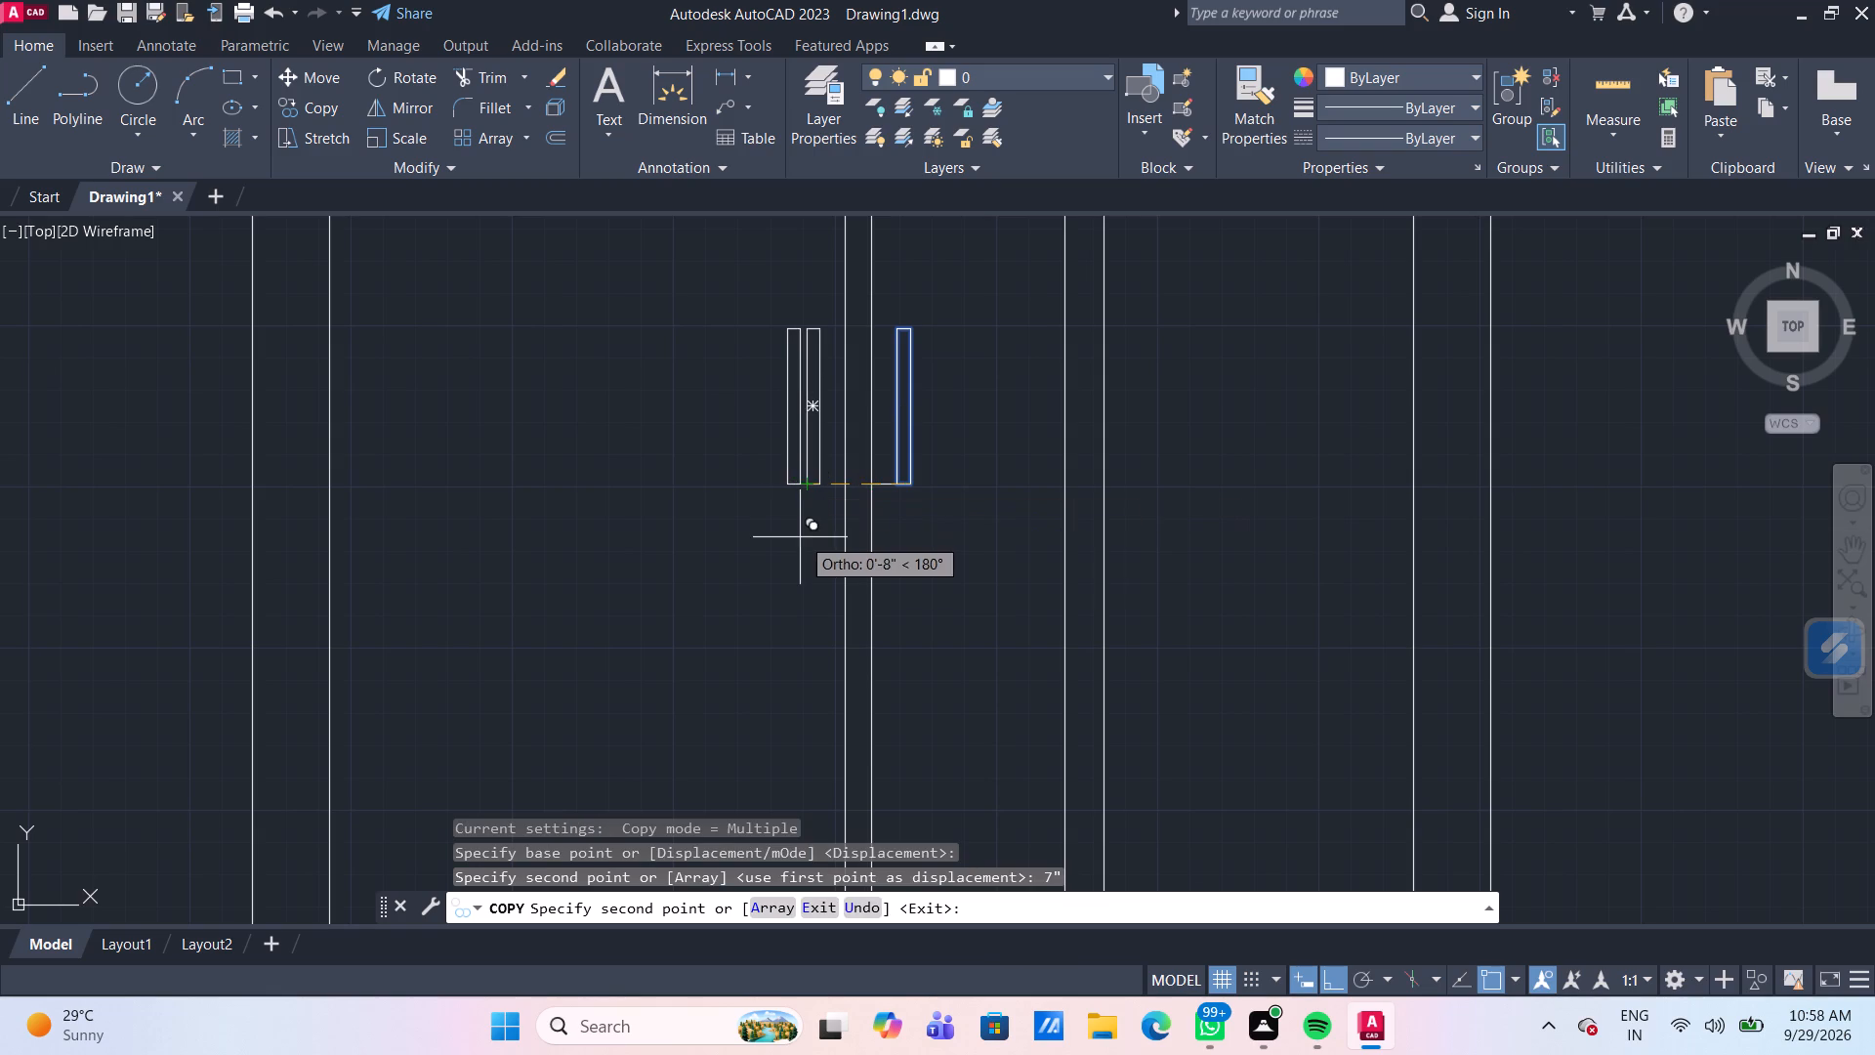
pyautogui.press('Escape')
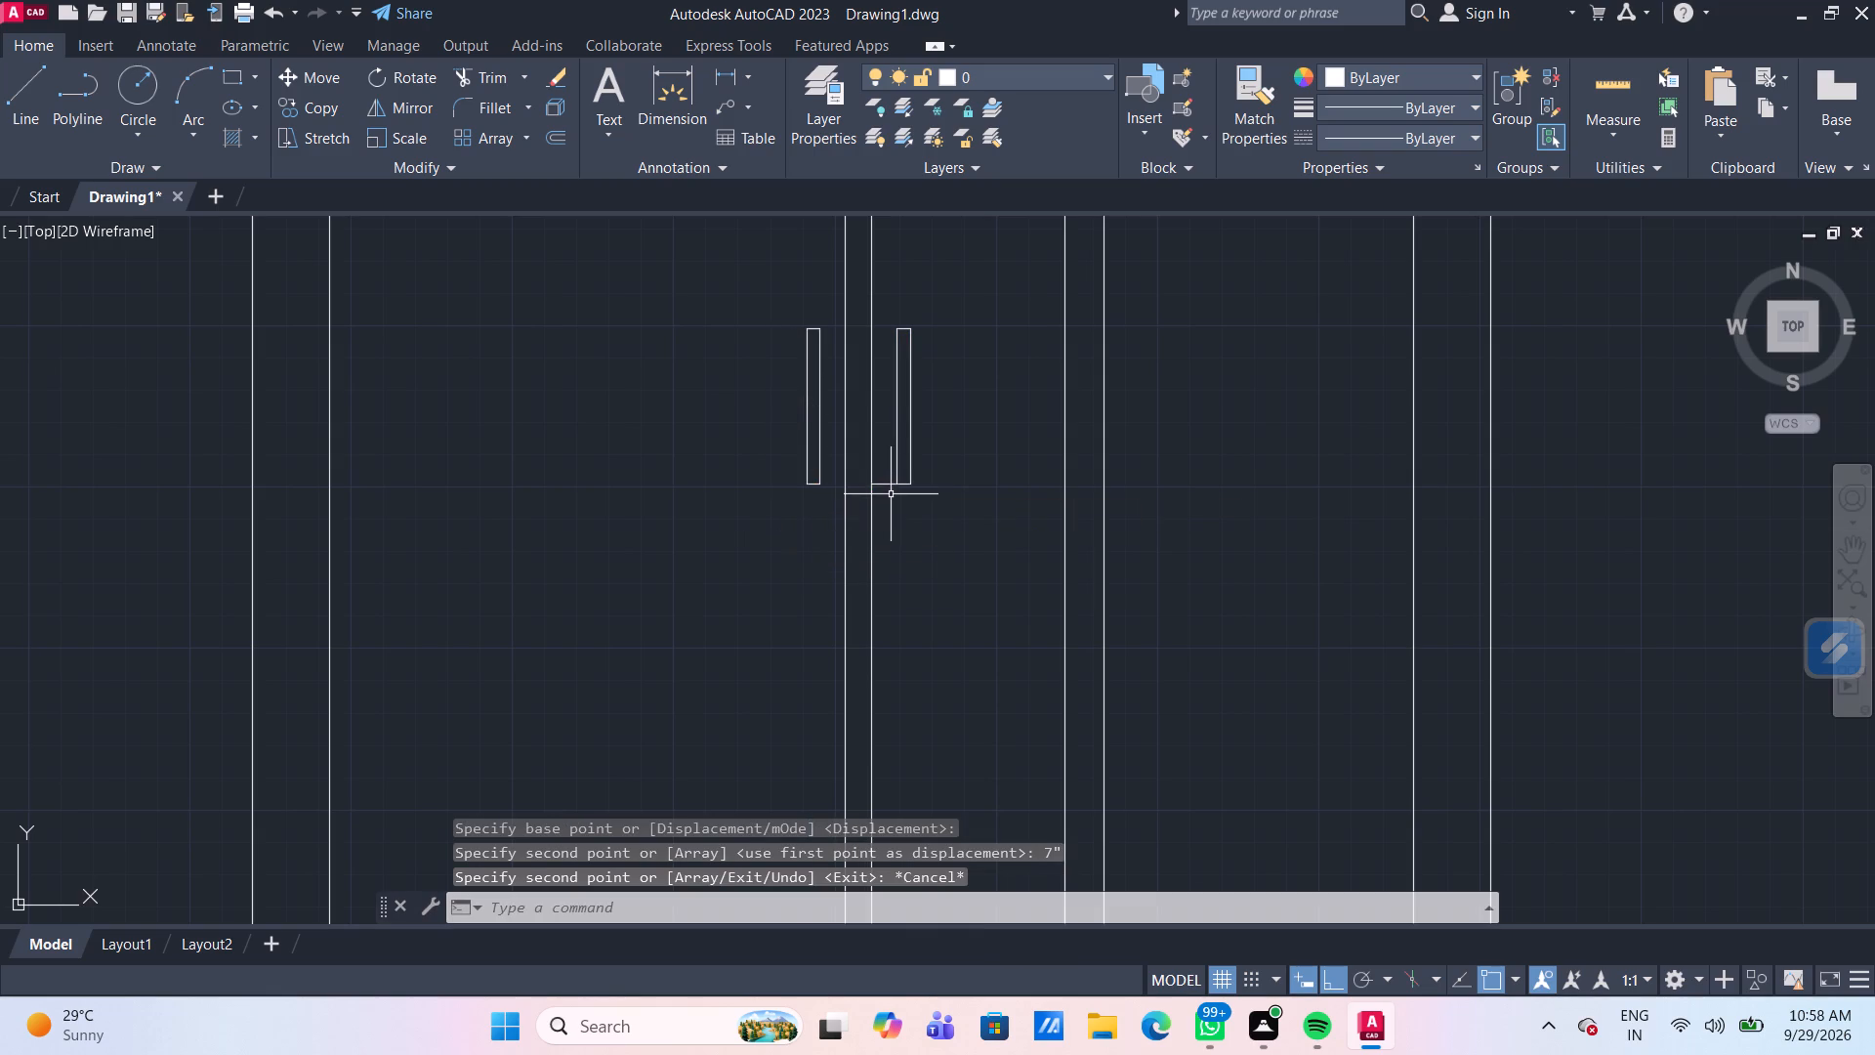
# Delete the 2" guide line between the central divider and the right handle.
pyautogui.scroll(3, 888, 492)
pyautogui.click(869, 452)
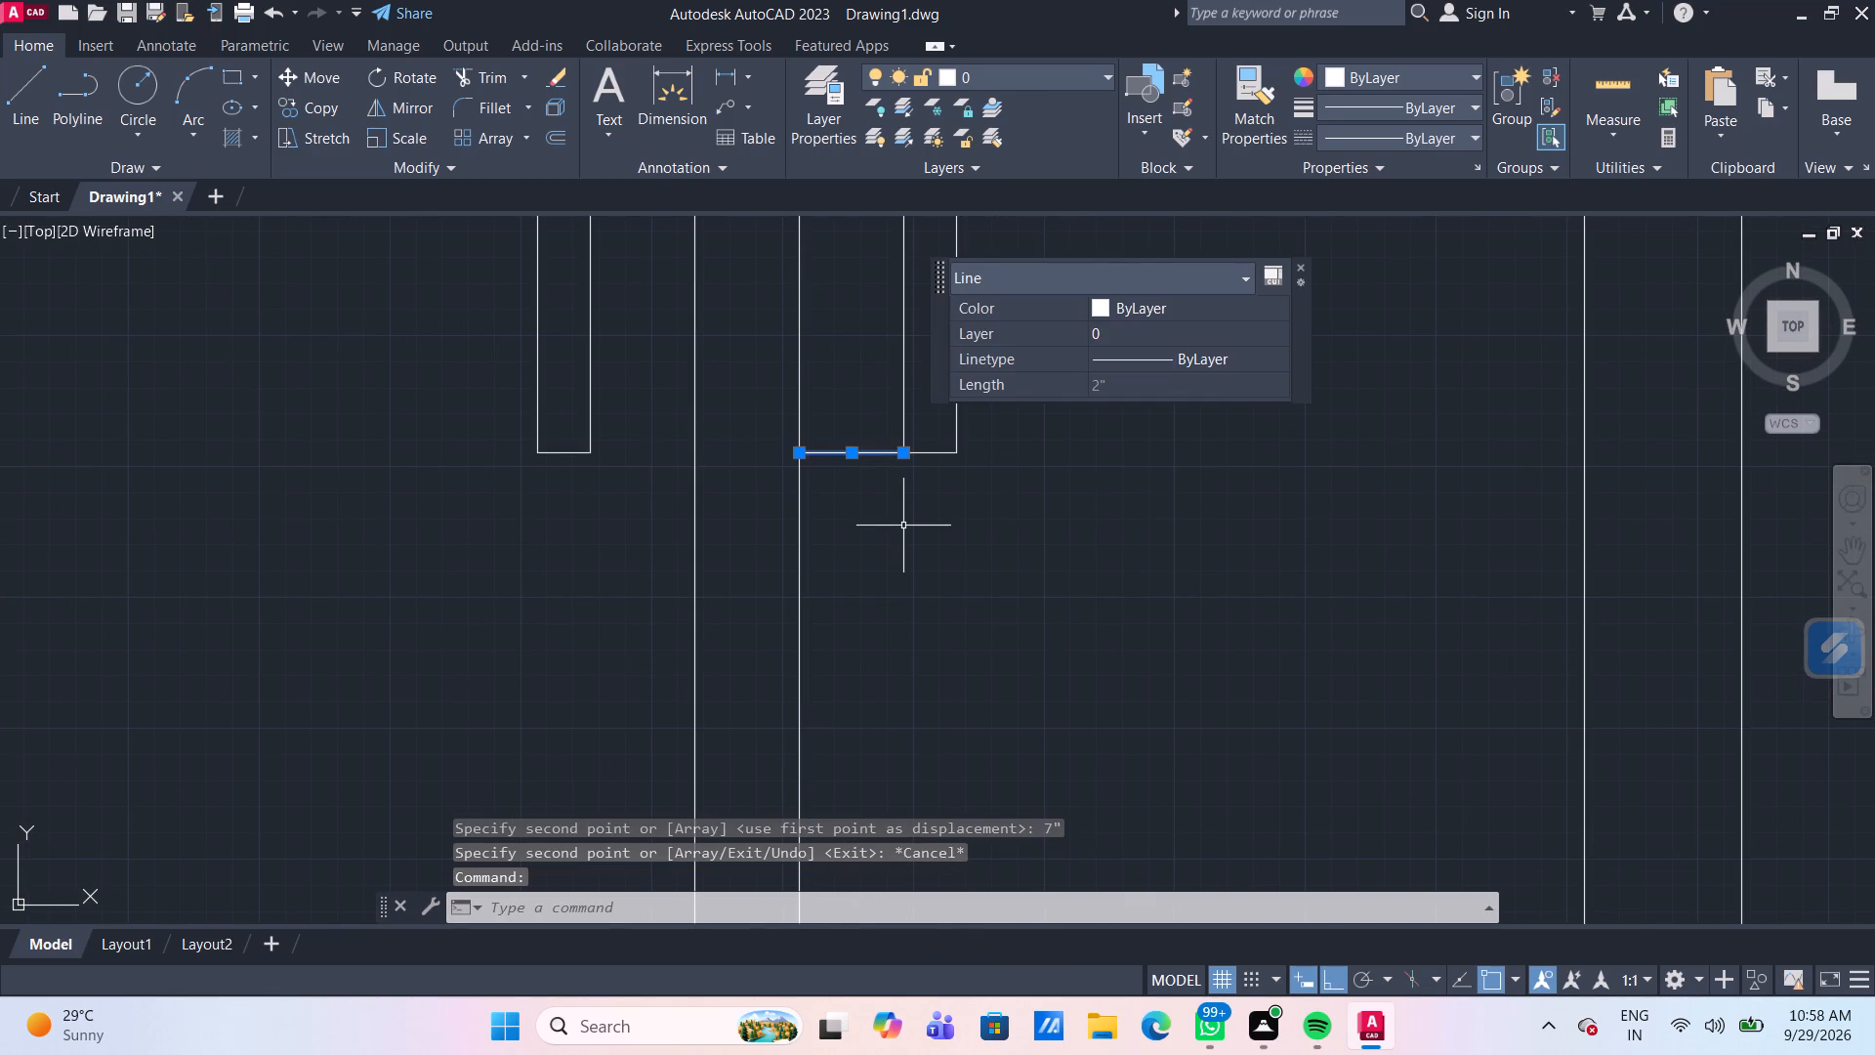
pyautogui.press('Delete')
# Add a horizontal dimension for the outer frame's overall width, placed just above its top edge.
pyautogui.scroll(-7, 903, 527)
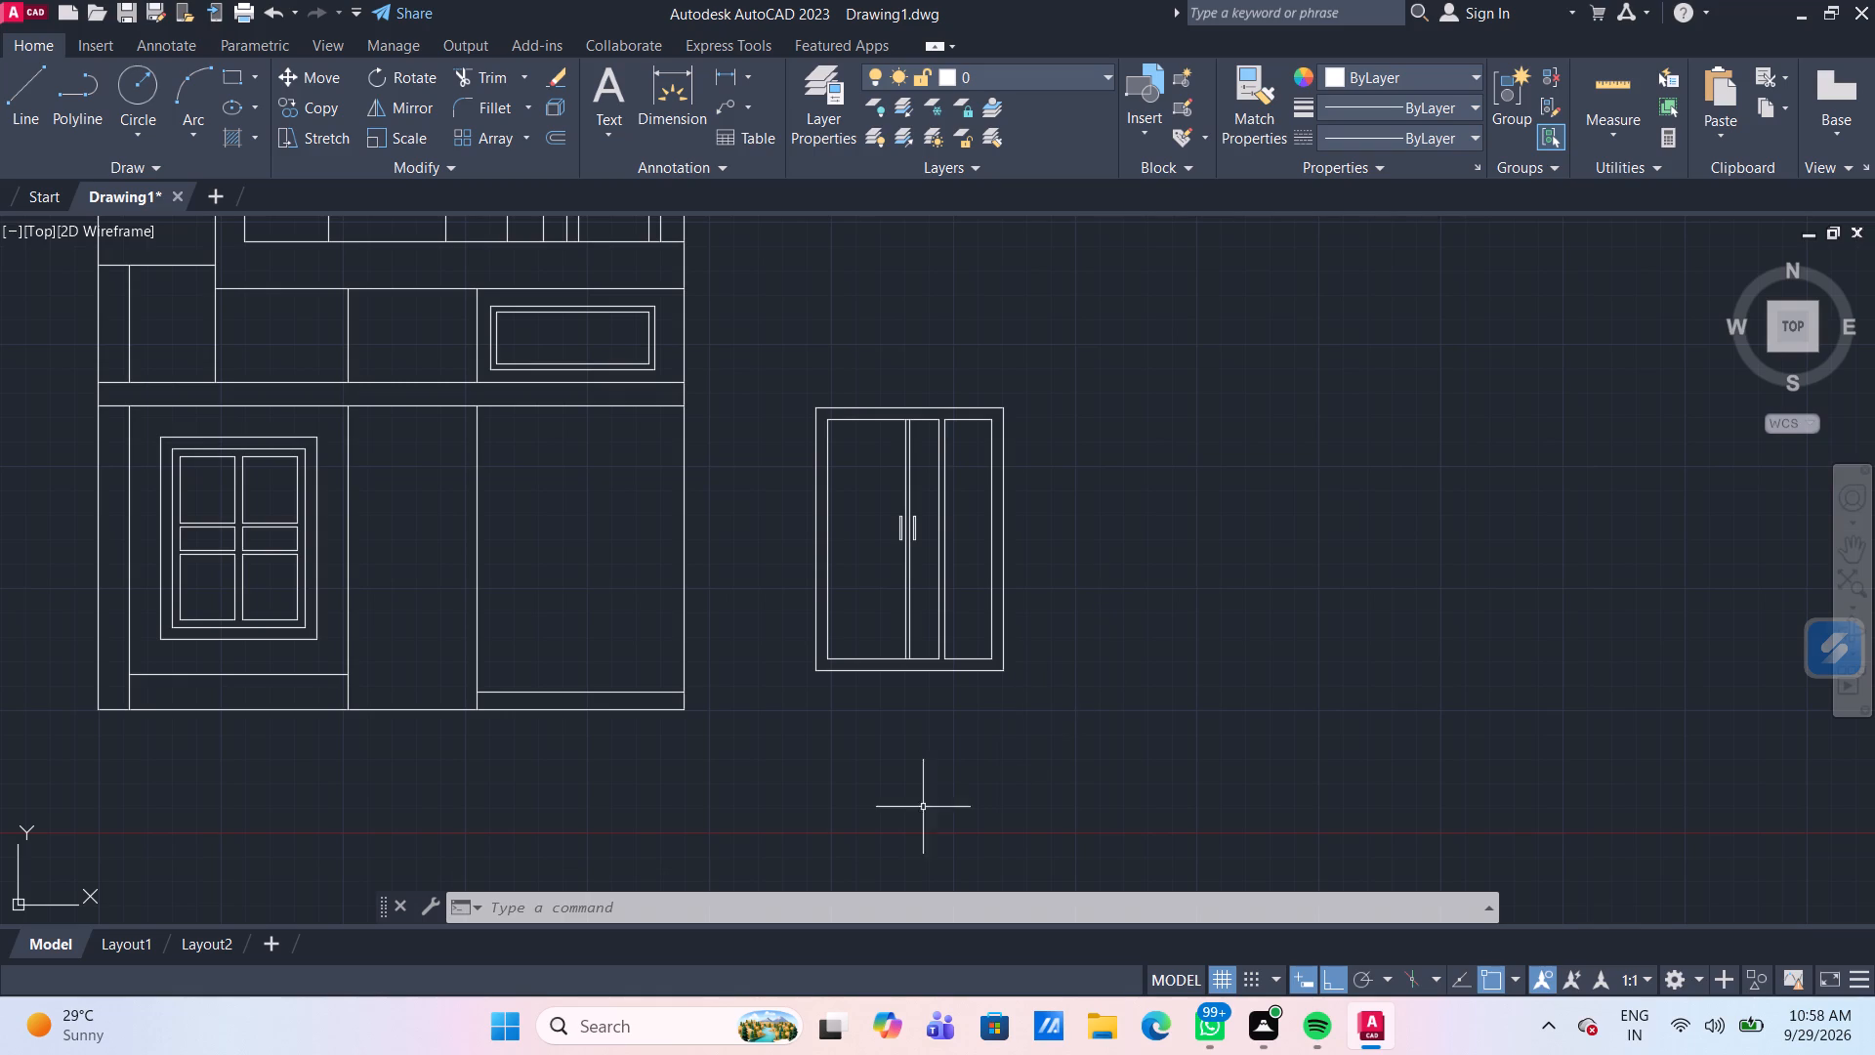
pyautogui.scroll(1, 762, 535)
pyautogui.moveTo(762, 535); pyautogui.dragTo(792, 486, button='middle')
pyautogui.scroll(-1, 792, 486)
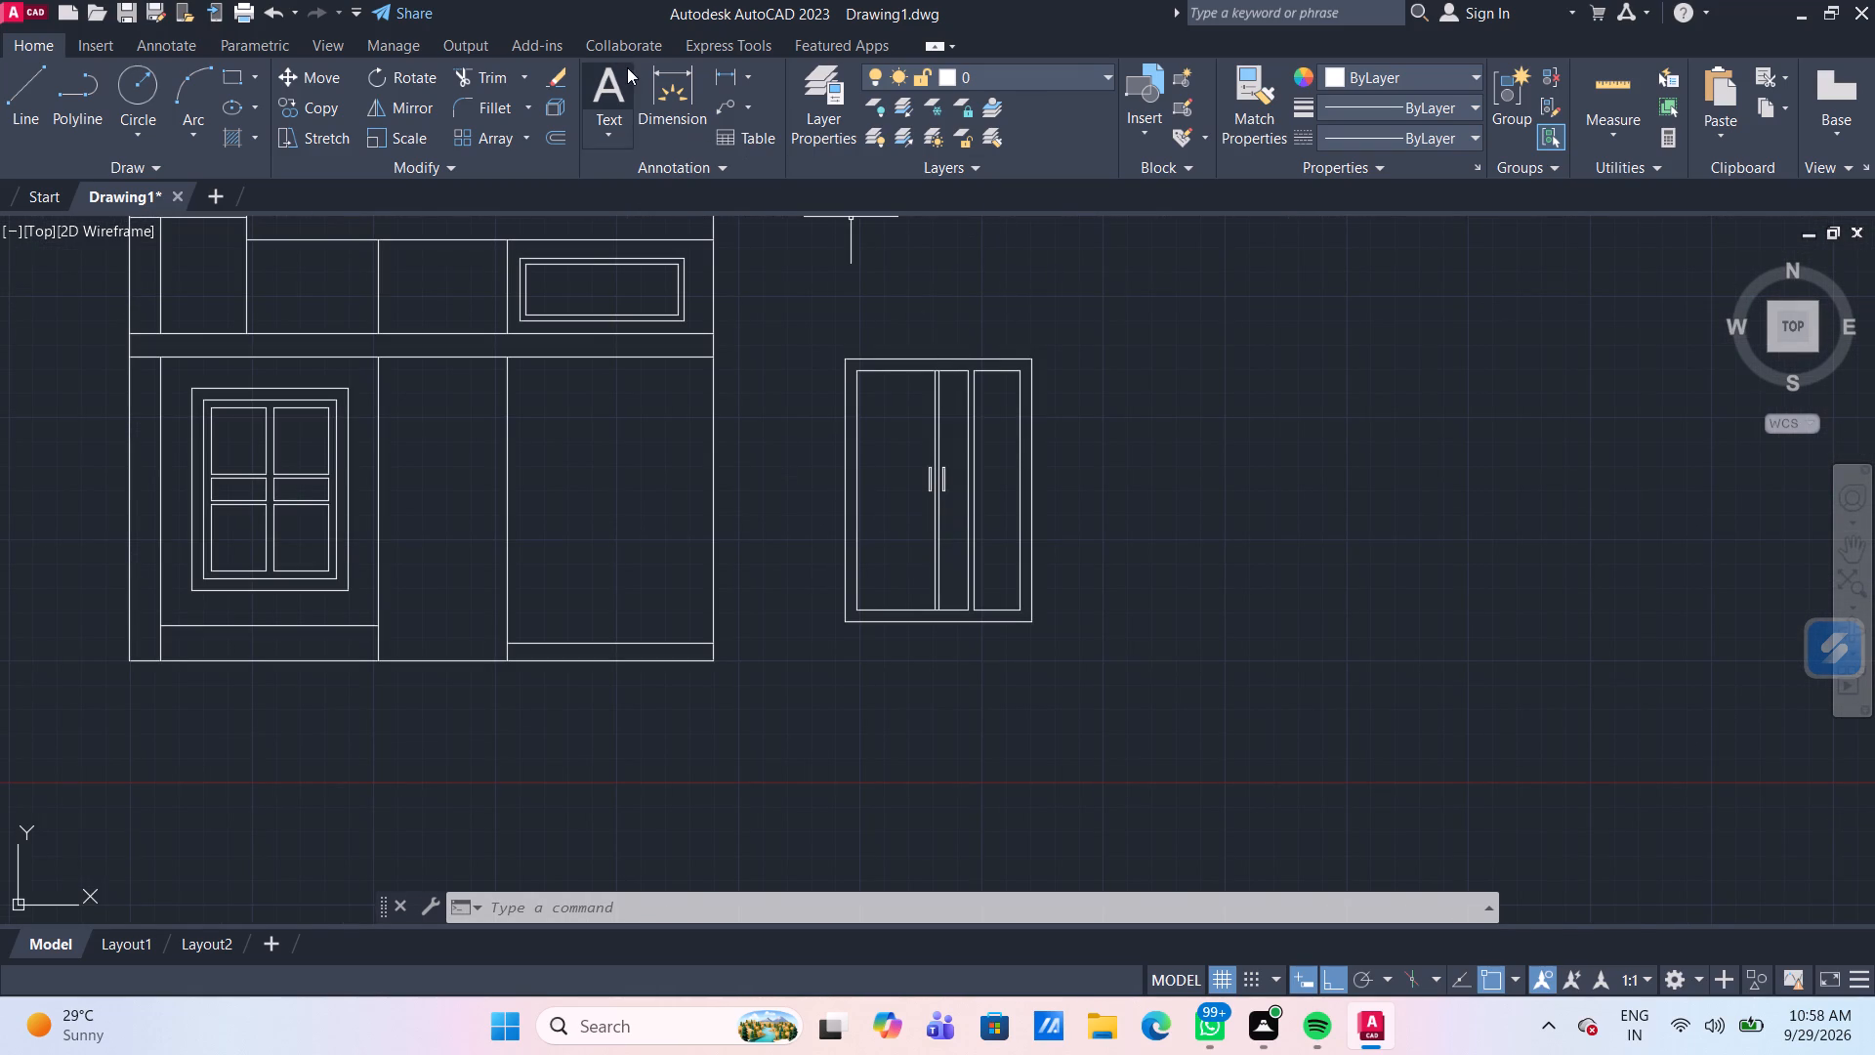
pyautogui.click(684, 89)
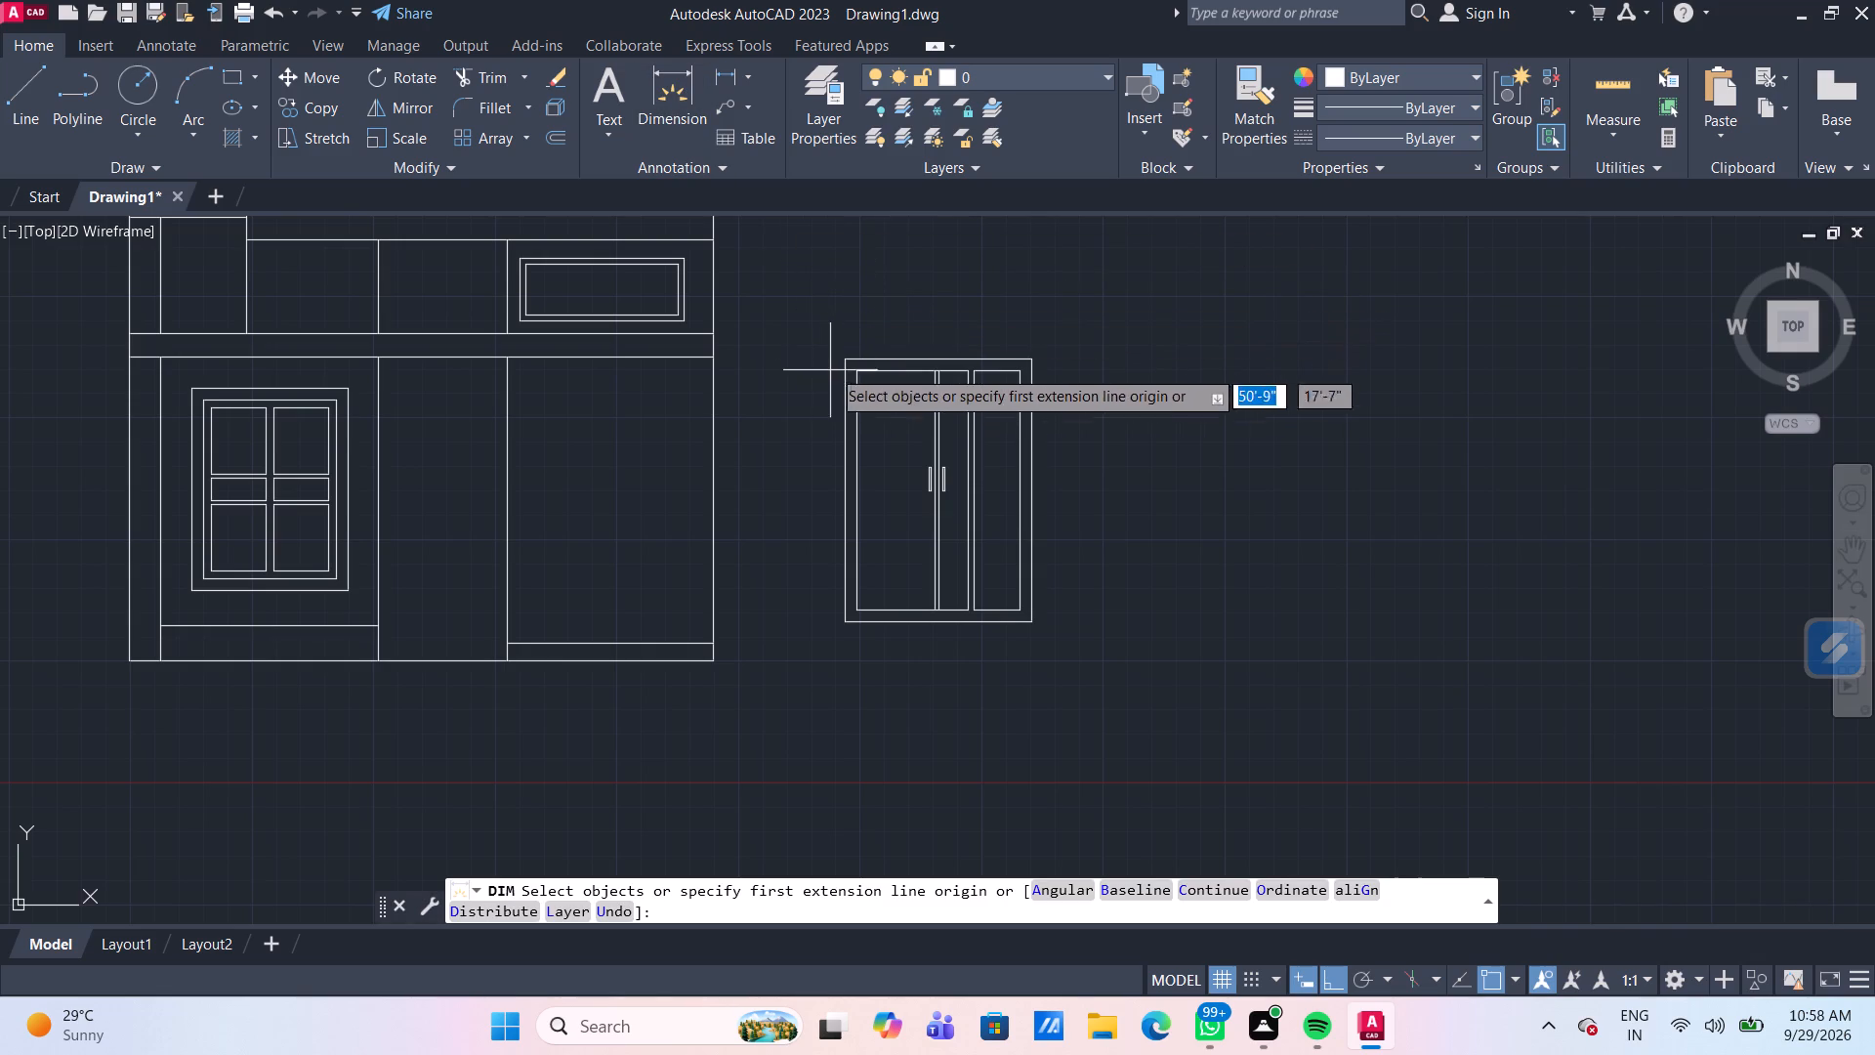
pyautogui.click(841, 356)
pyautogui.click(1028, 363)
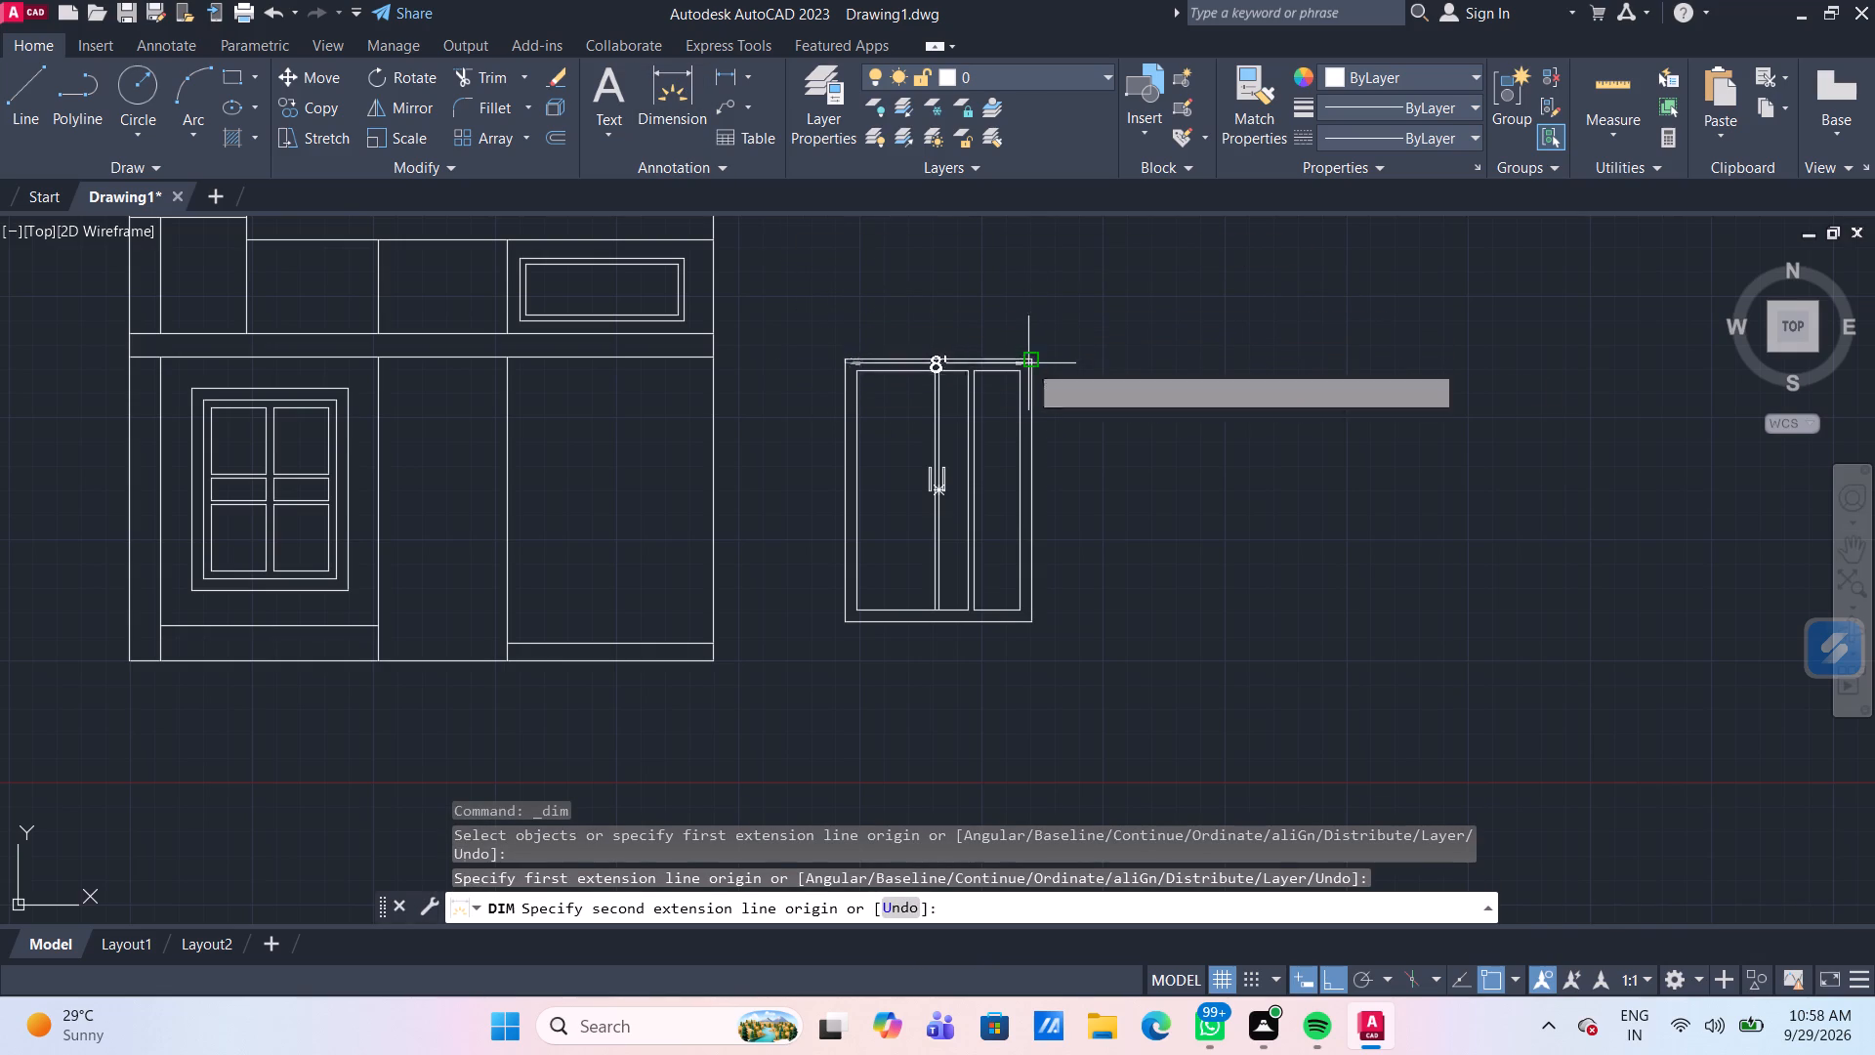
pyautogui.click(1023, 320)
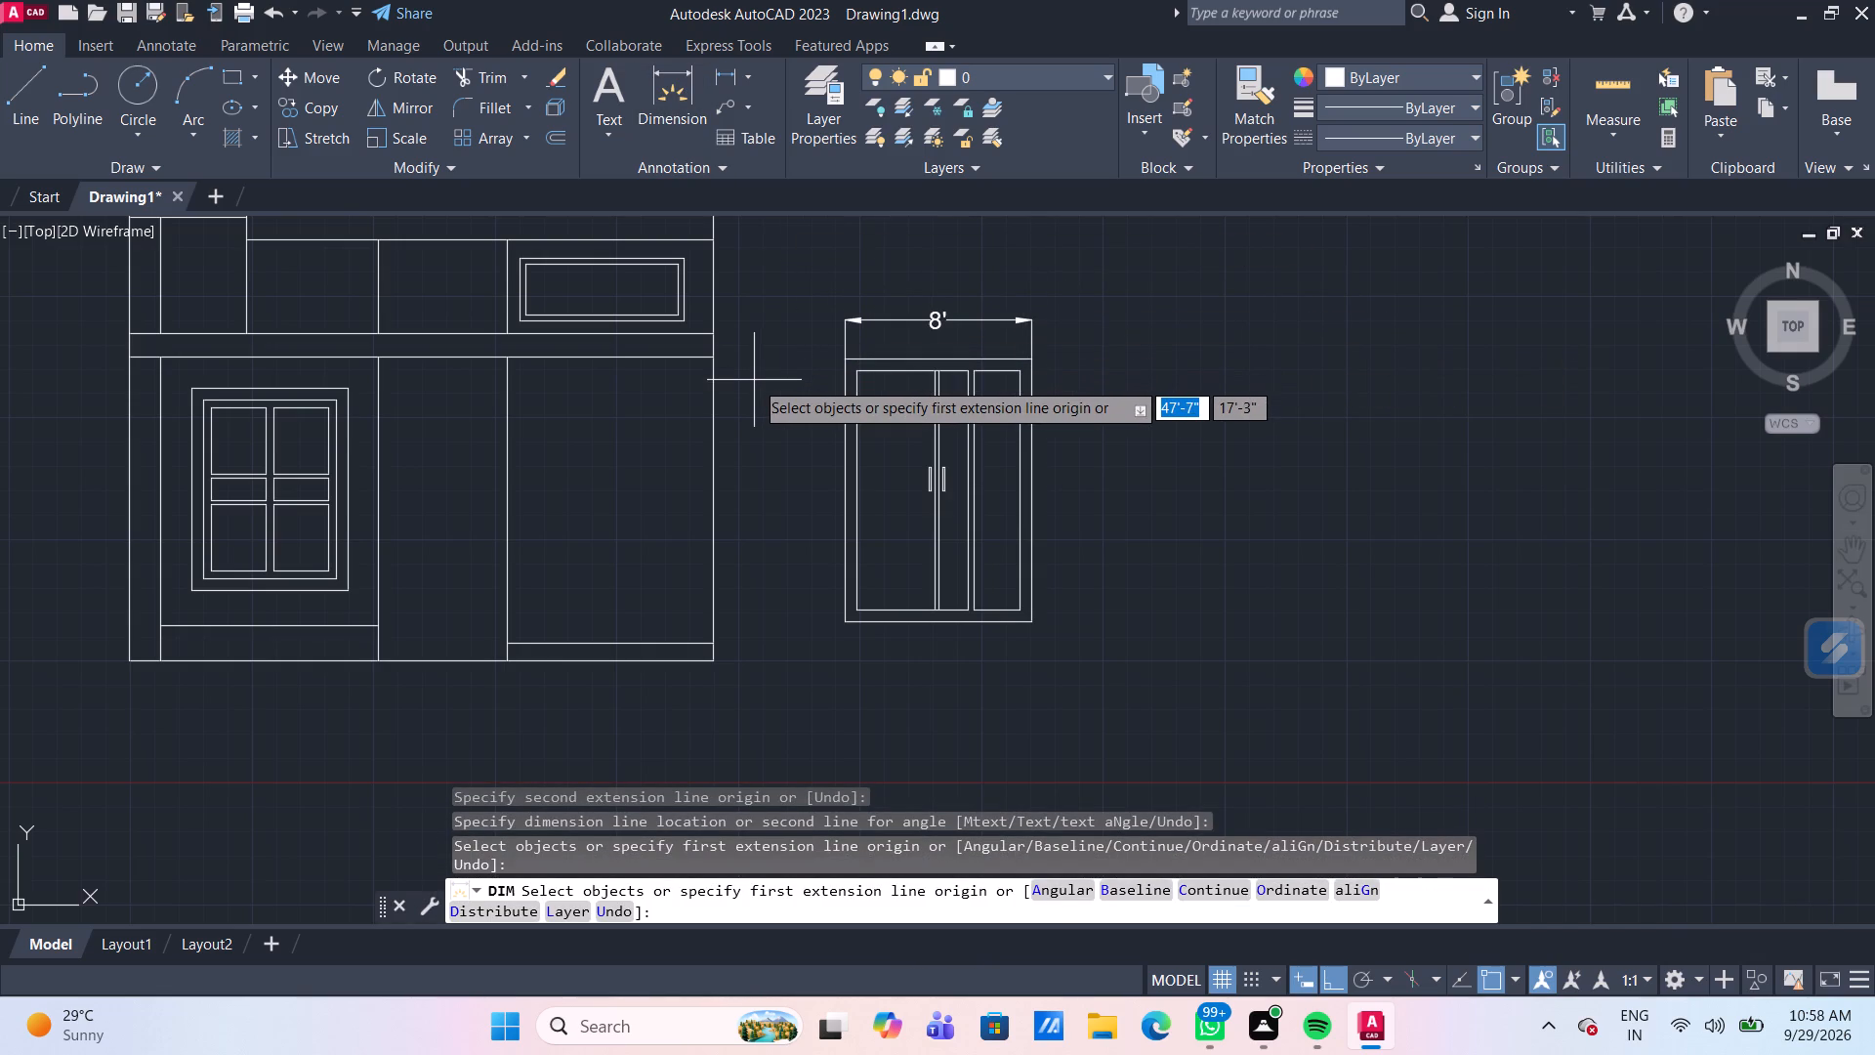
pyautogui.press('Escape')
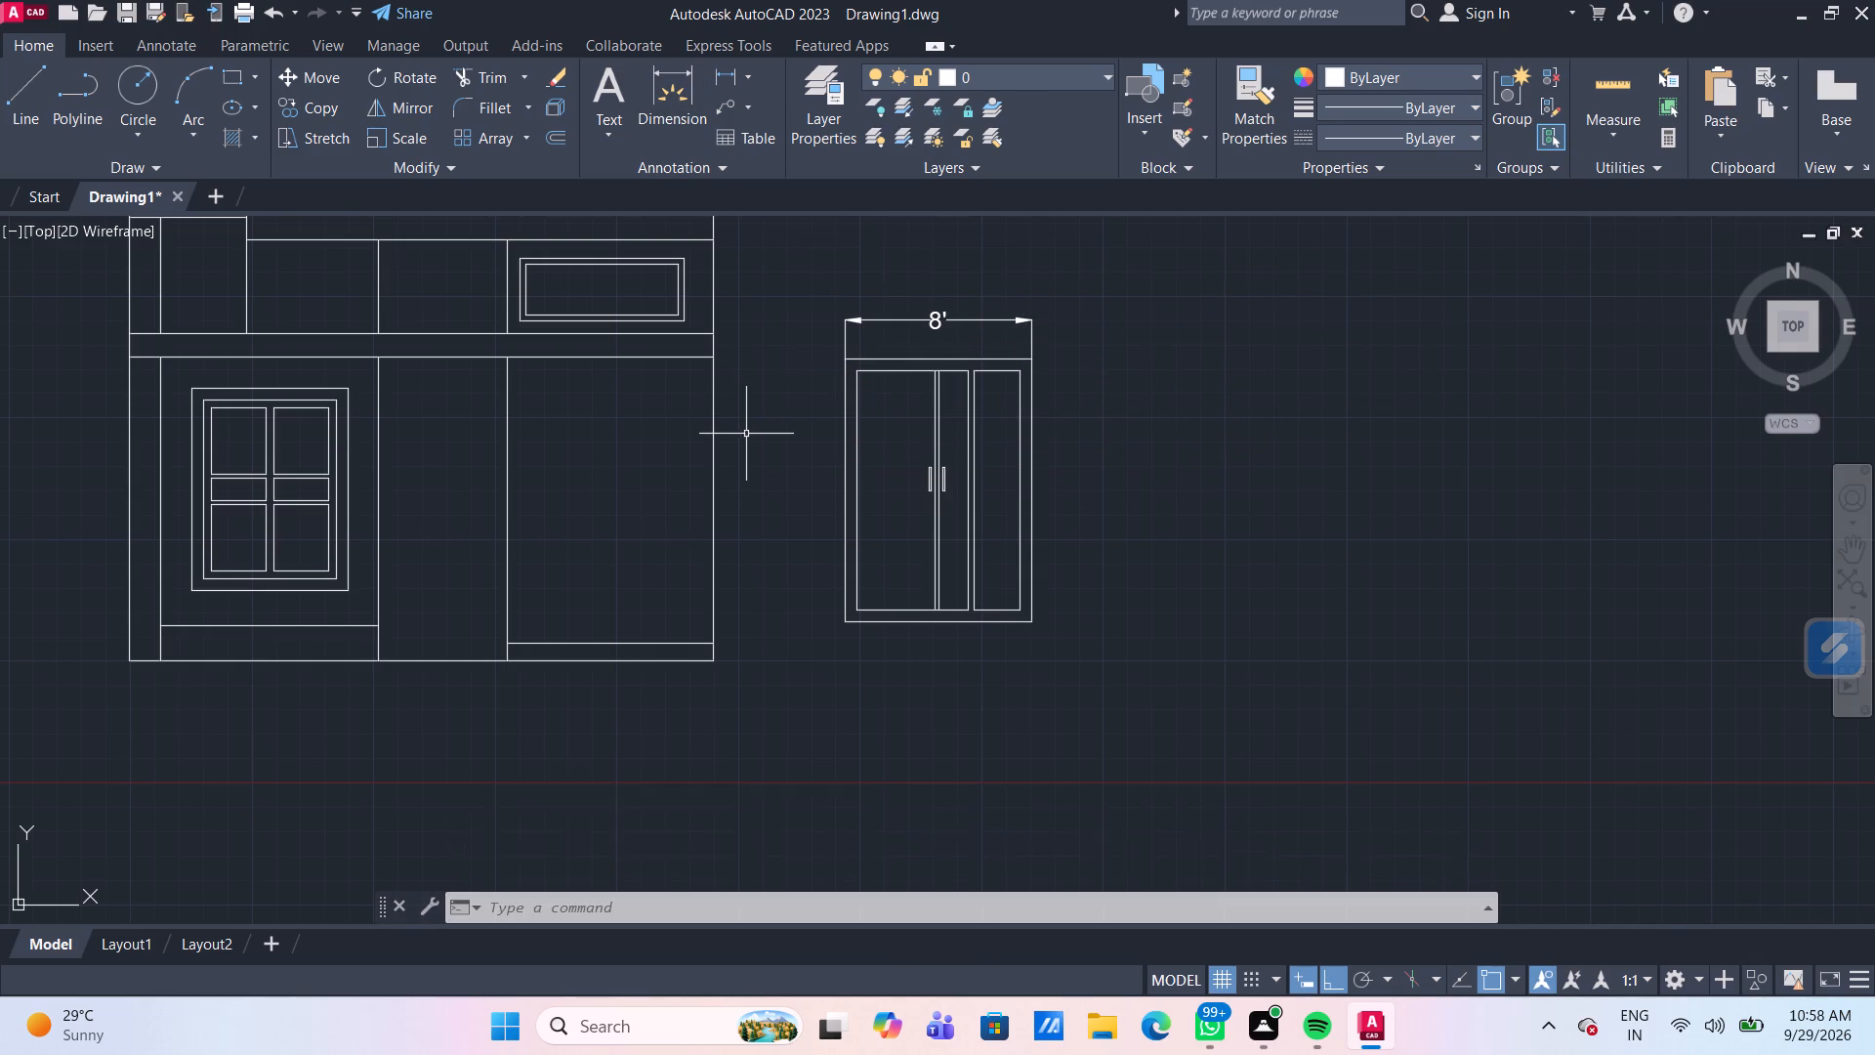
# Measure the width and height of the empty bay in the plan's lower-right corner.
pyautogui.click(1612, 70)
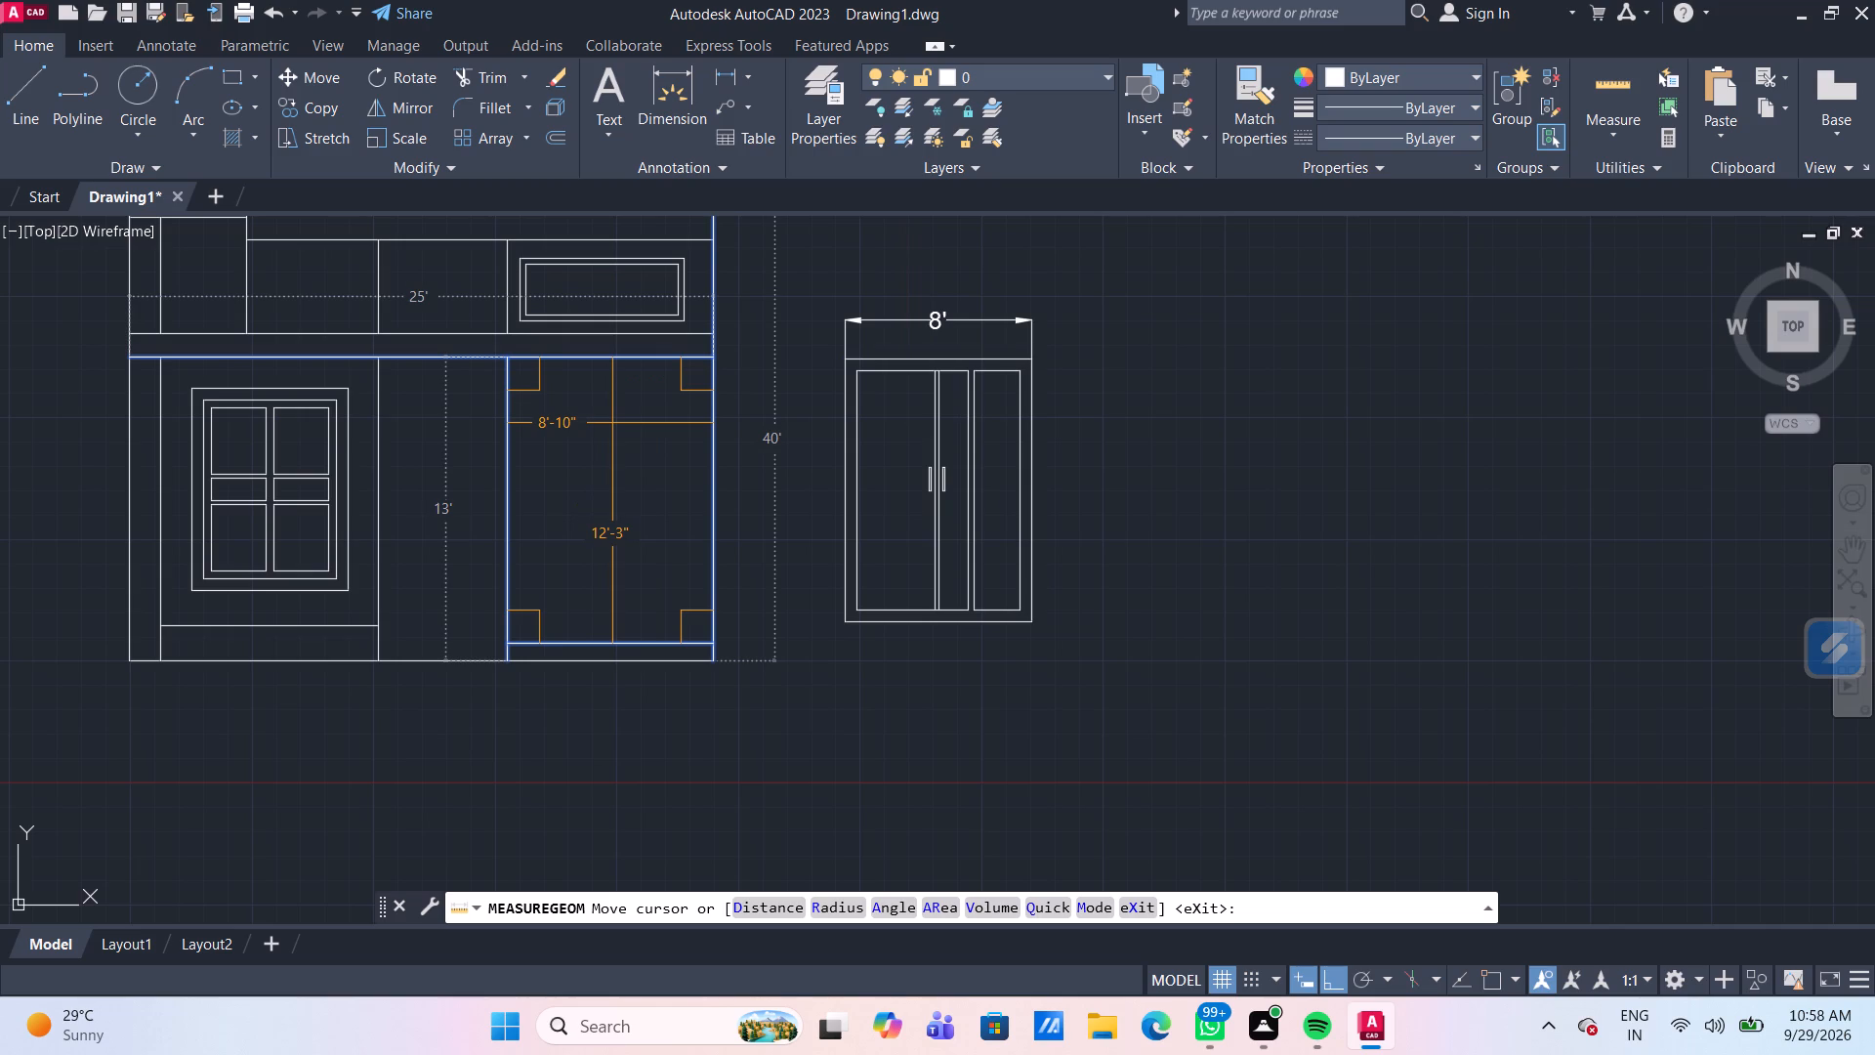
pyautogui.press('Escape')
# Offset the left wall line of the plan's lower-right bay 3" to the right, into the bay.
pyautogui.press('o')
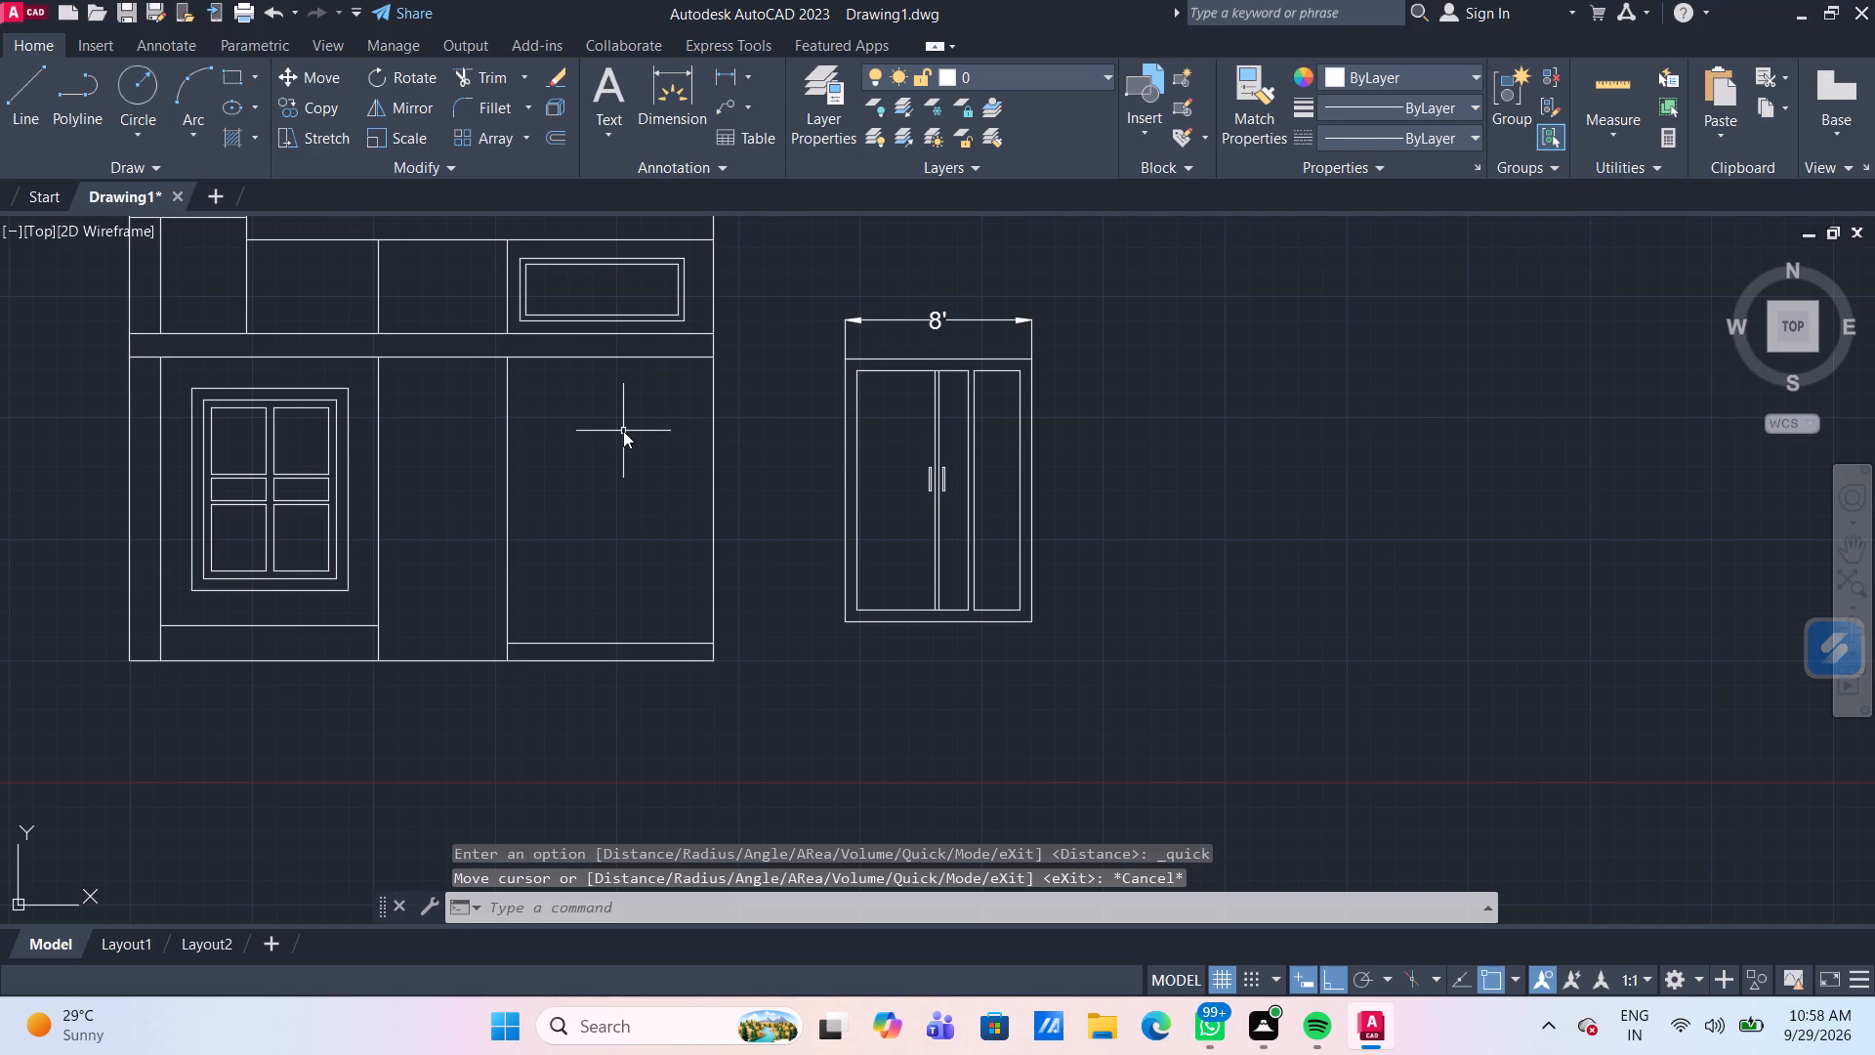
pyautogui.press('Return')
pyautogui.press('Return')
pyautogui.click(508, 464)
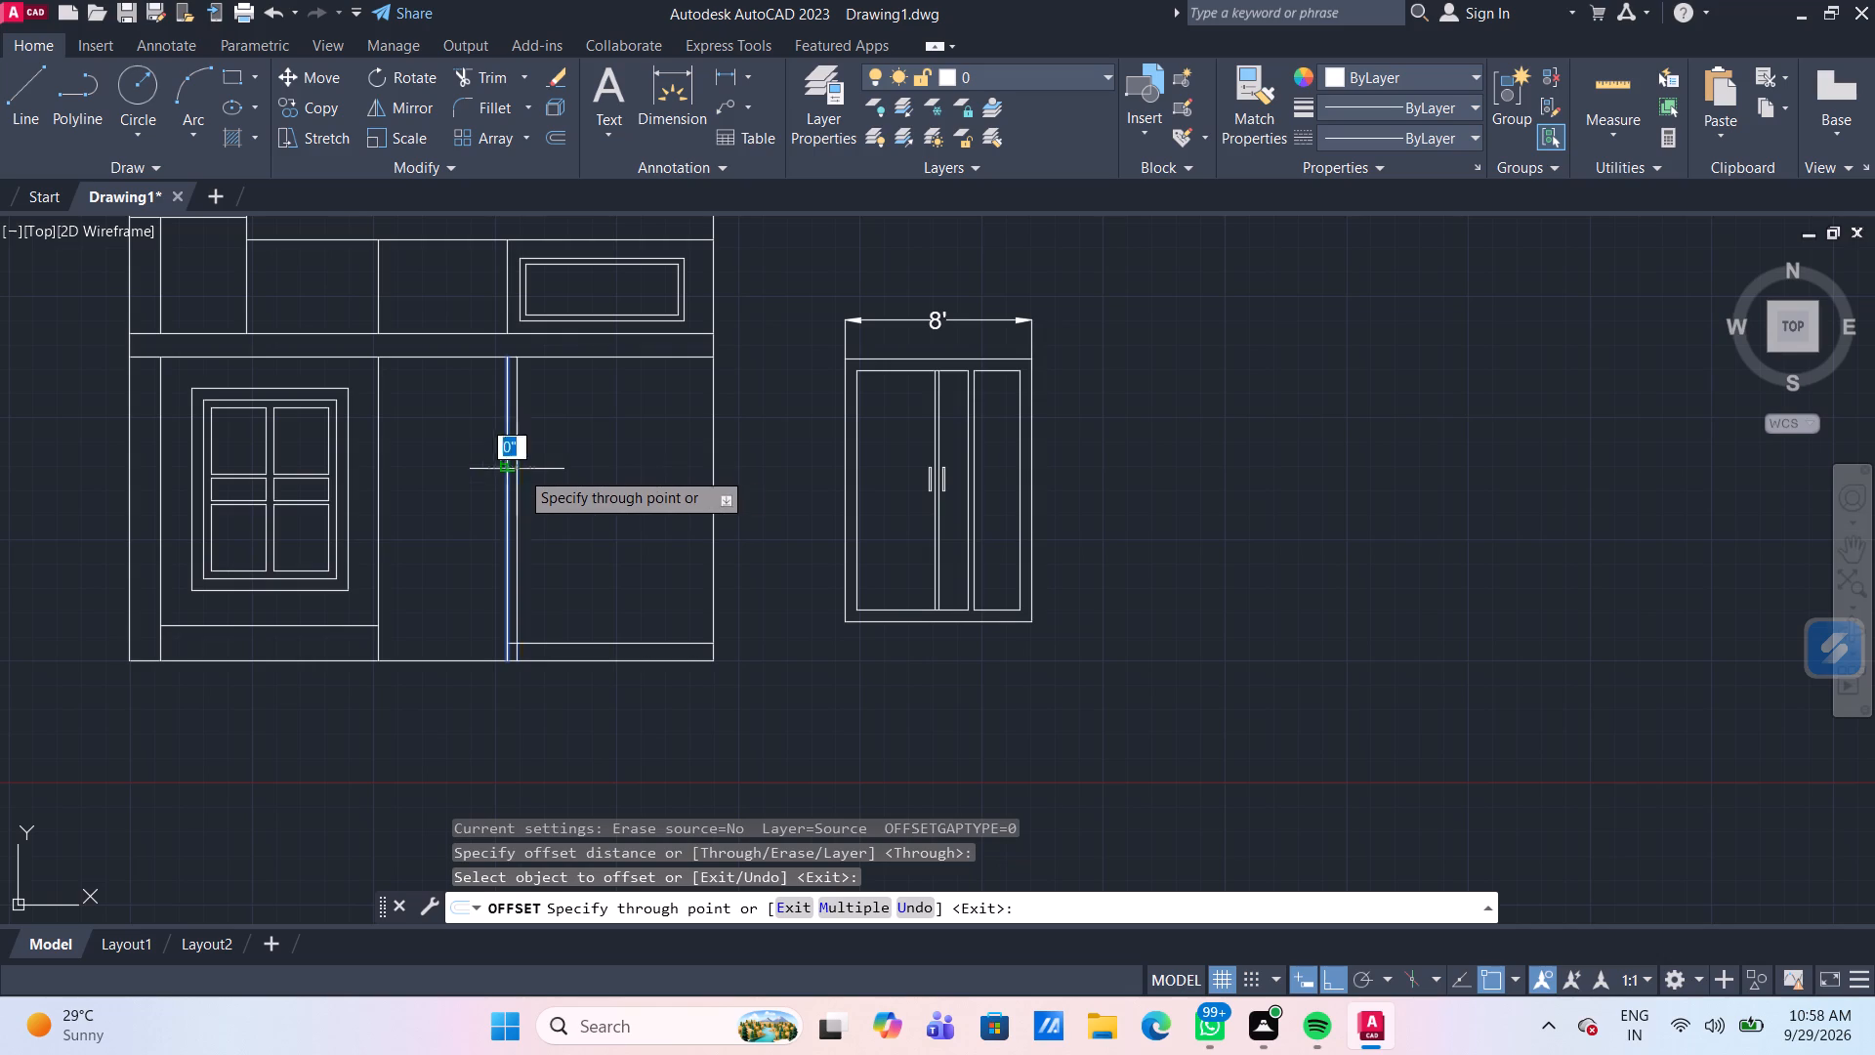
pyautogui.write('3"')
pyautogui.press('Return')
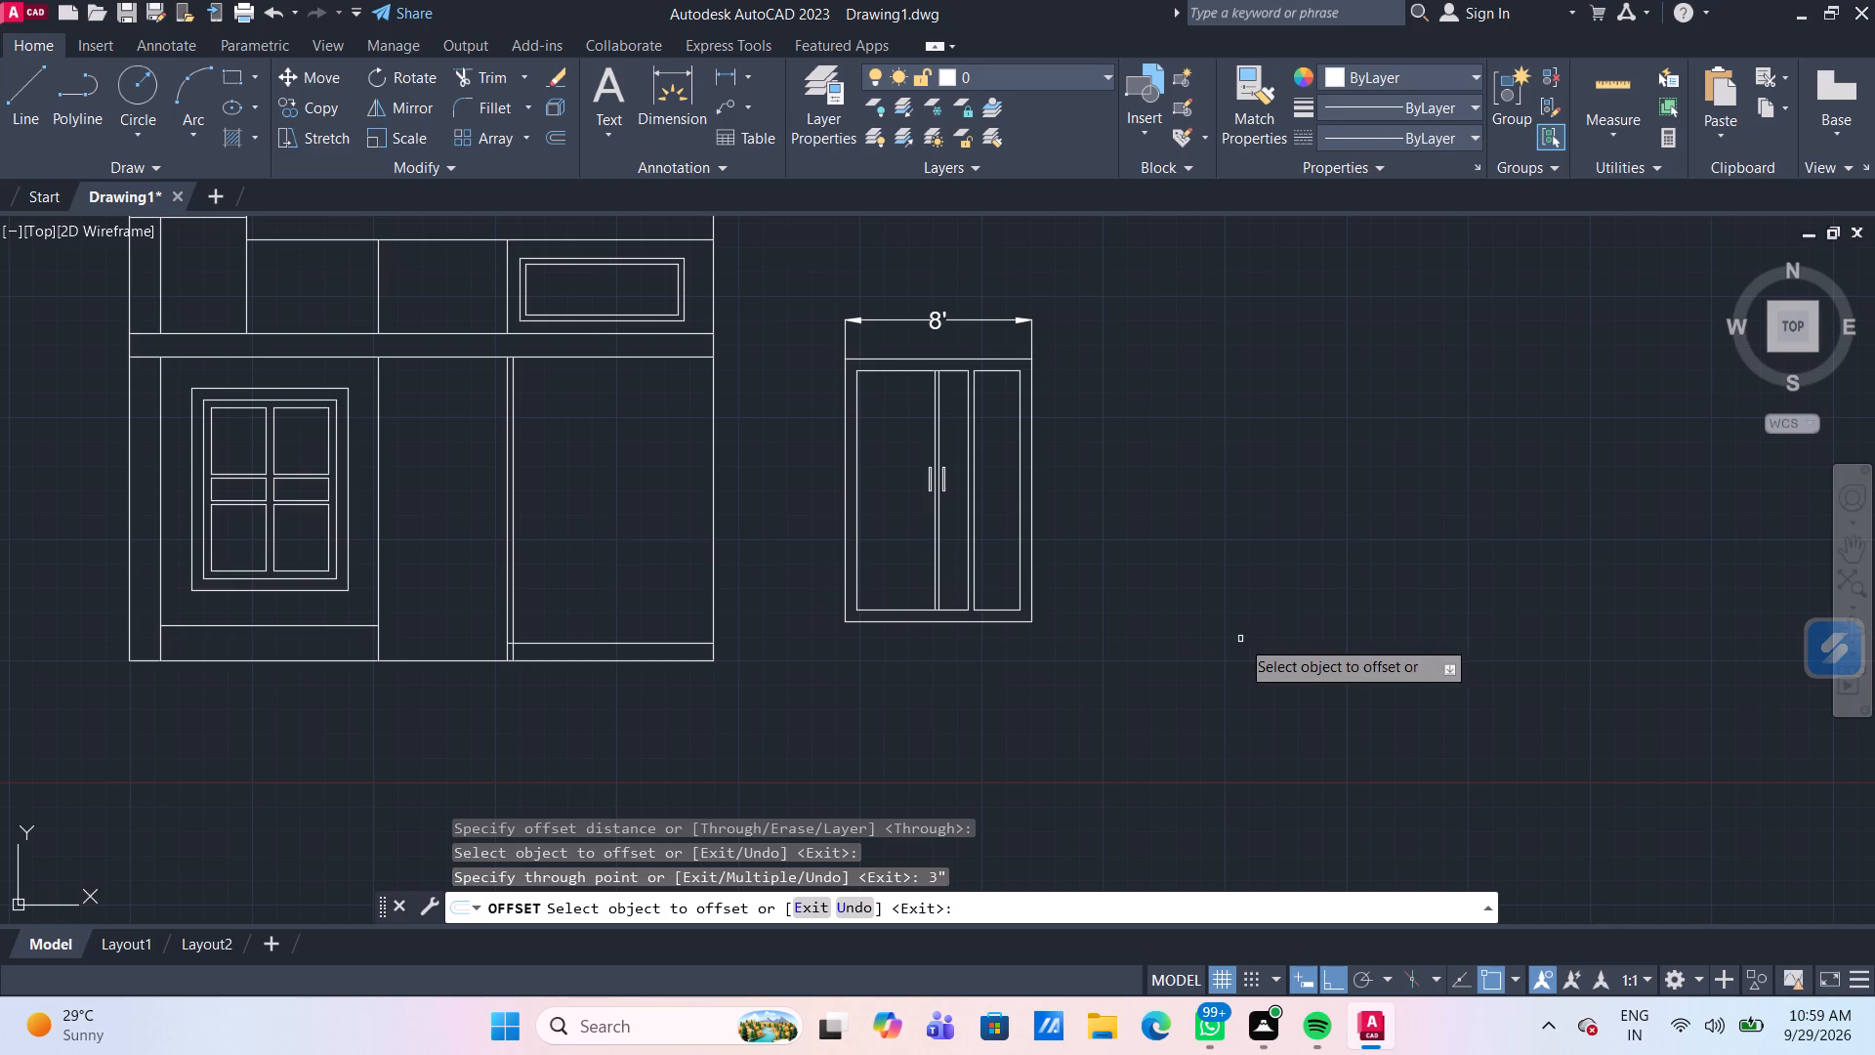
pyautogui.press('Escape')
# Delete the width dimension above the divided frame.
pyautogui.moveTo(1100, 654); pyautogui.dragTo(1079, 637)
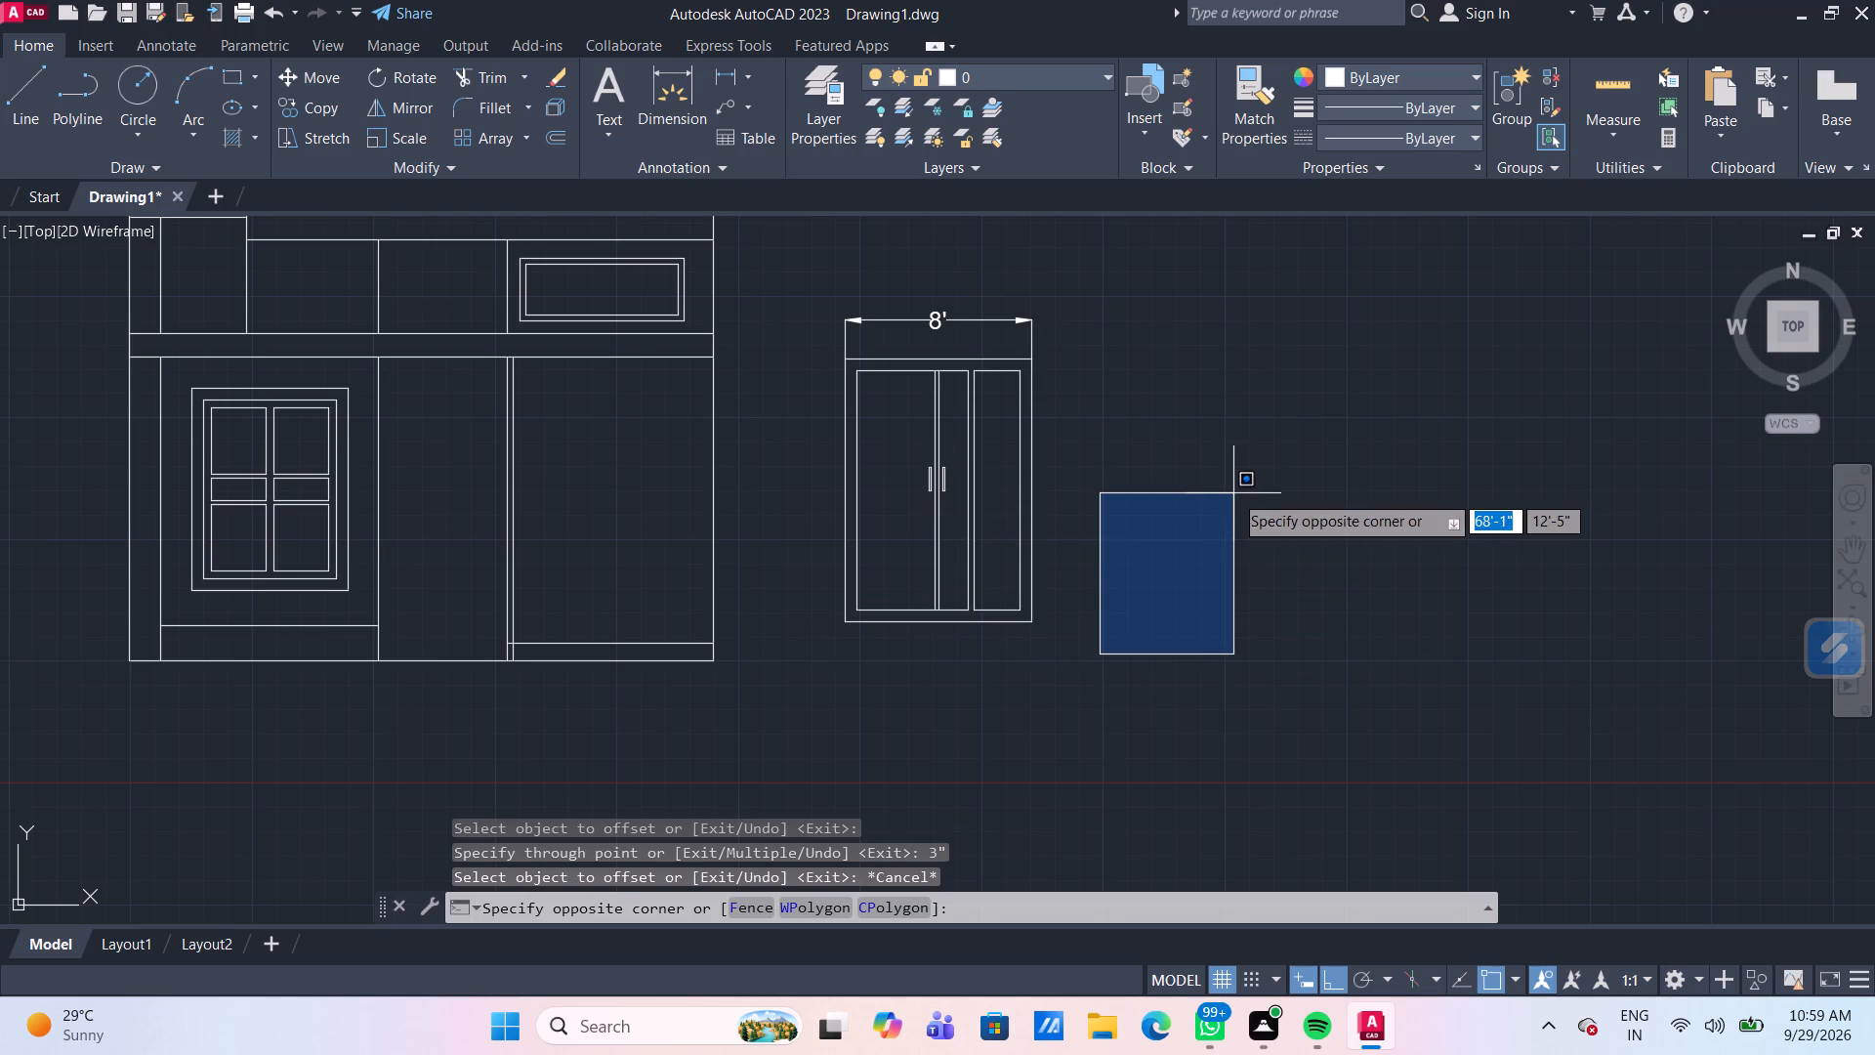
pyautogui.press('Escape')
pyautogui.moveTo(1065, 347); pyautogui.dragTo(1050, 330)
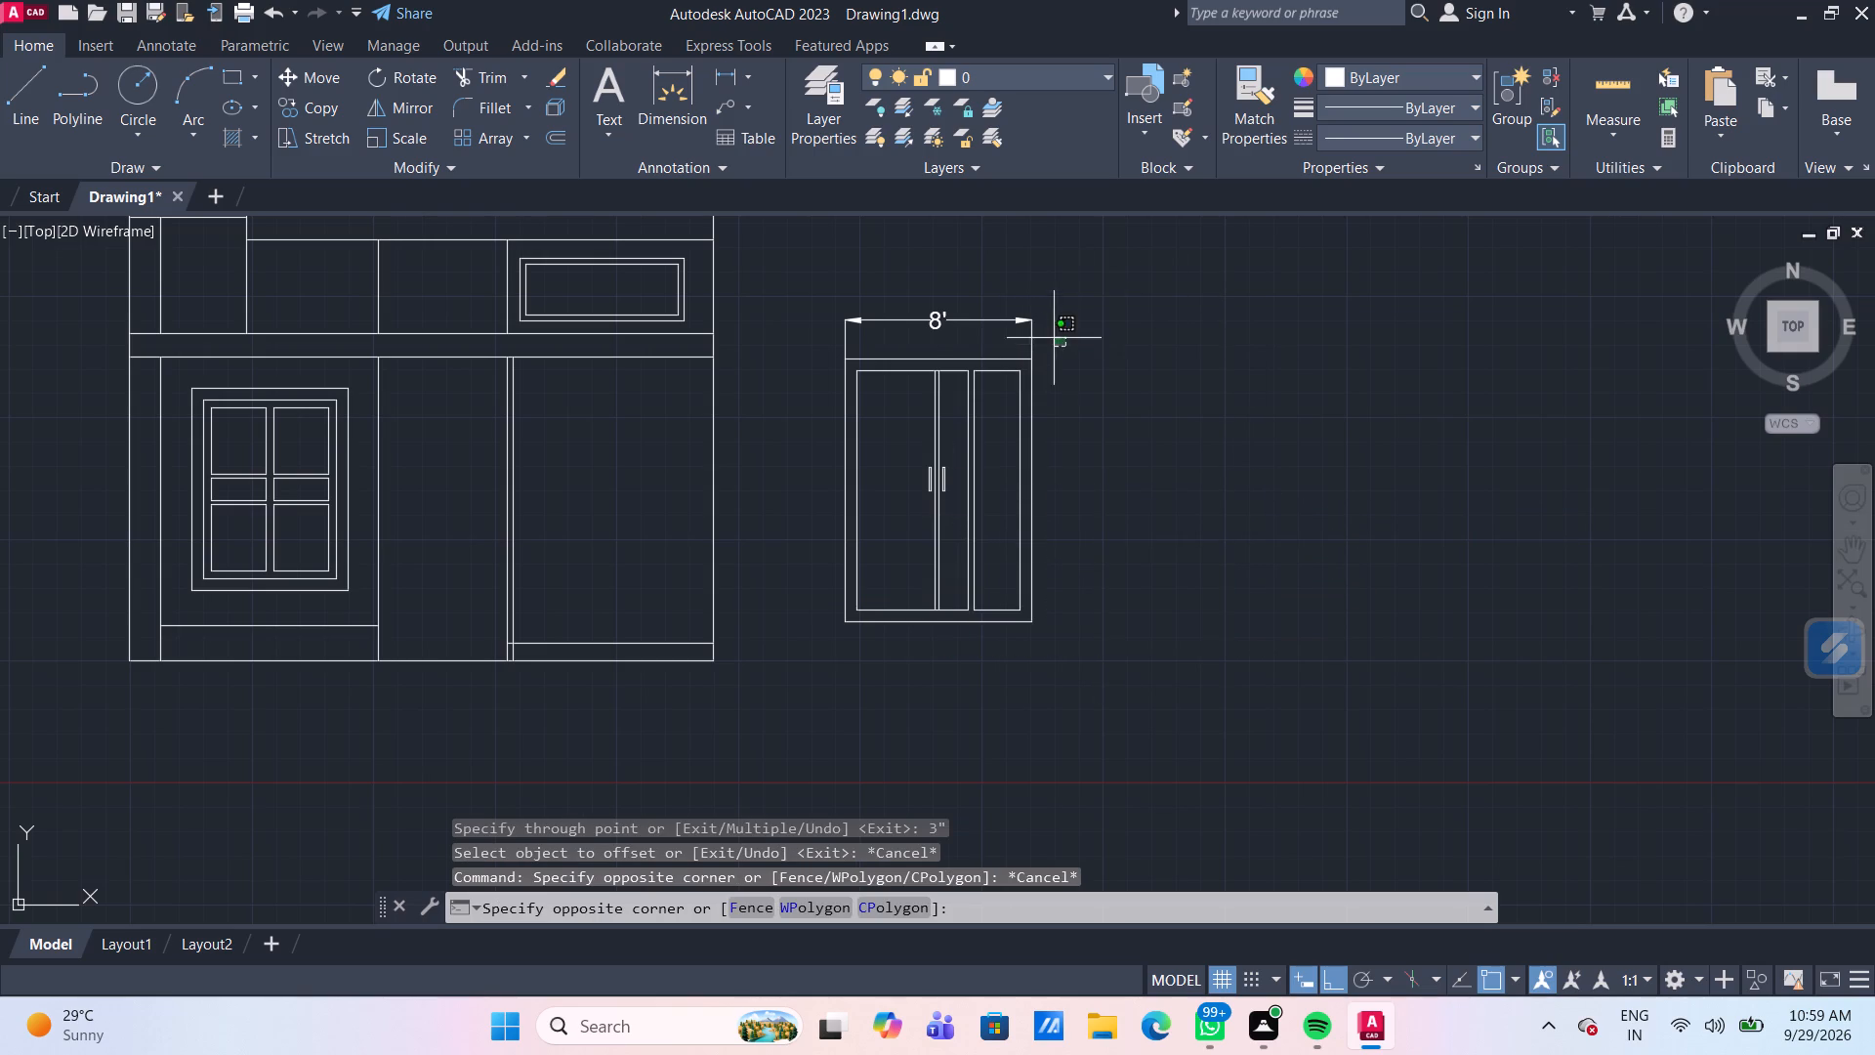
pyautogui.moveTo(1050, 330); pyautogui.dragTo(1046, 326)
pyautogui.click(1011, 282)
pyautogui.press('Delete')
# Move the whole divided frame with its handles by its lower-left corner to where the 3" offset line meets the bay's bottom line.
pyautogui.moveTo(1115, 722); pyautogui.dragTo(1096, 693)
pyautogui.click(825, 316)
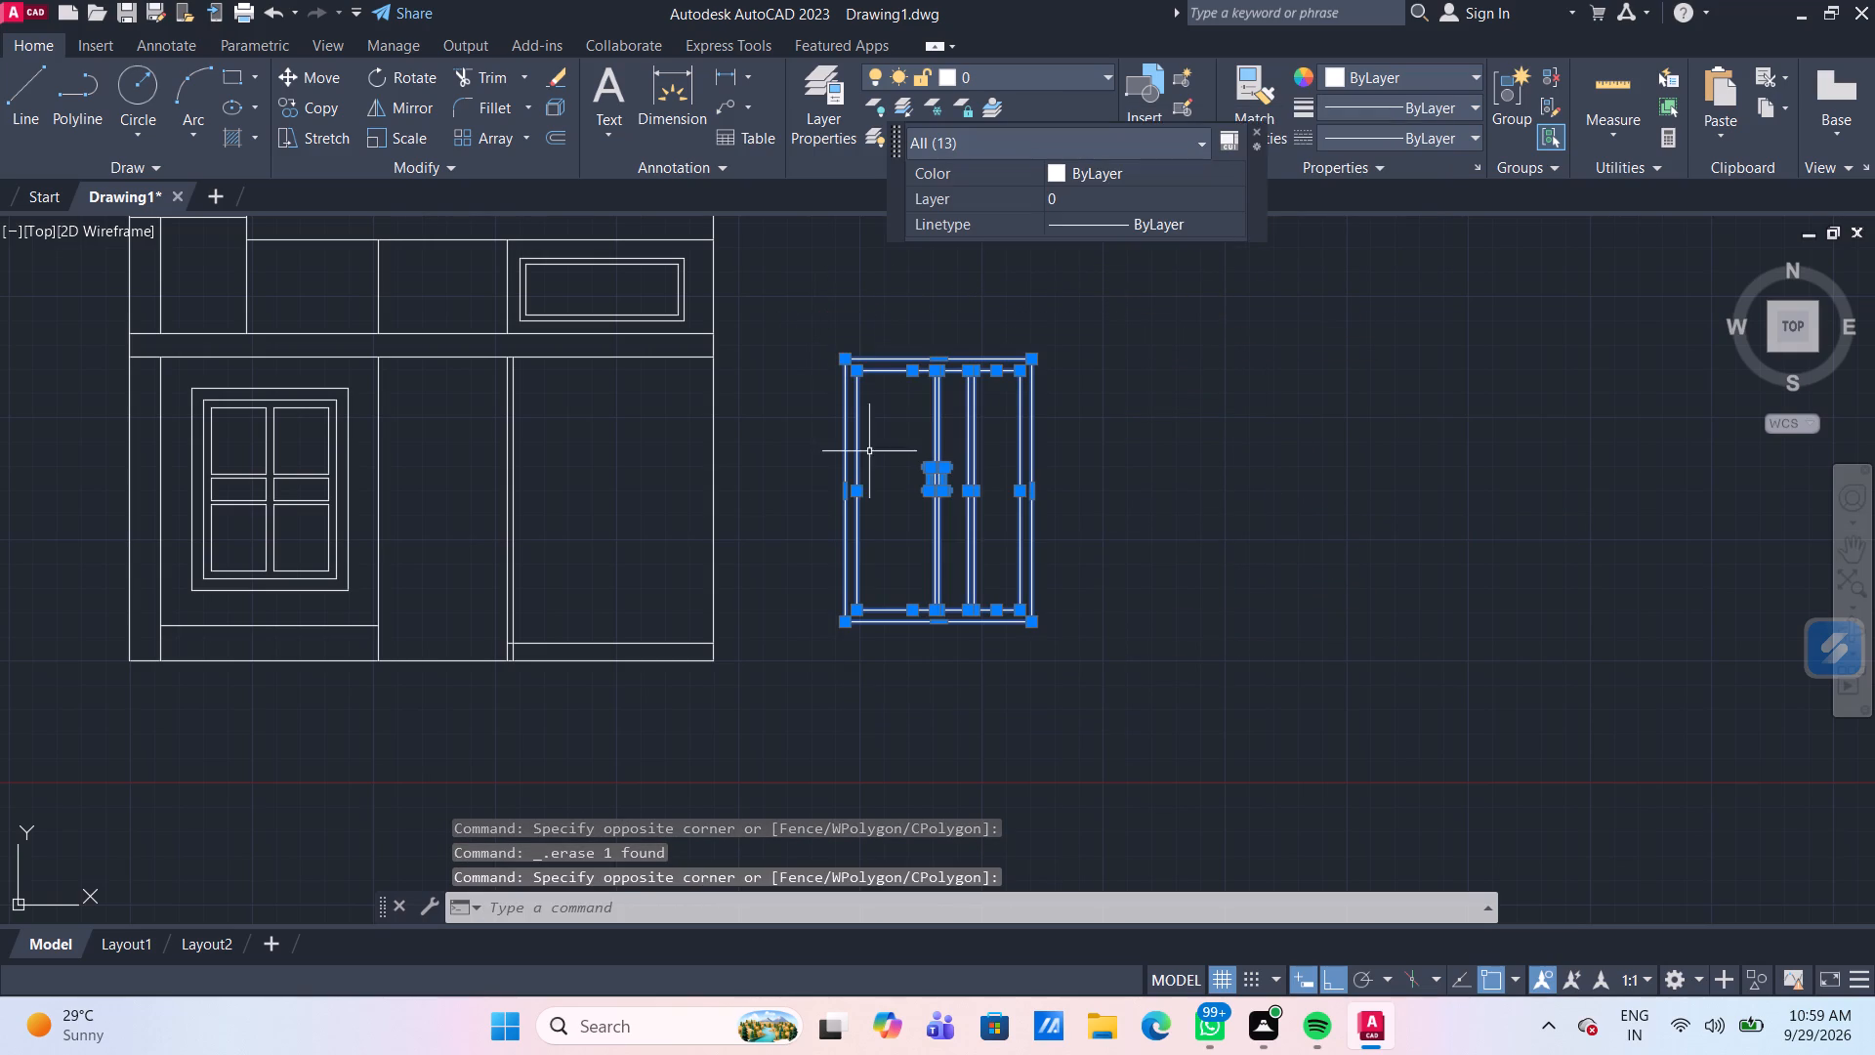
pyautogui.press('m')
pyautogui.press('Return')
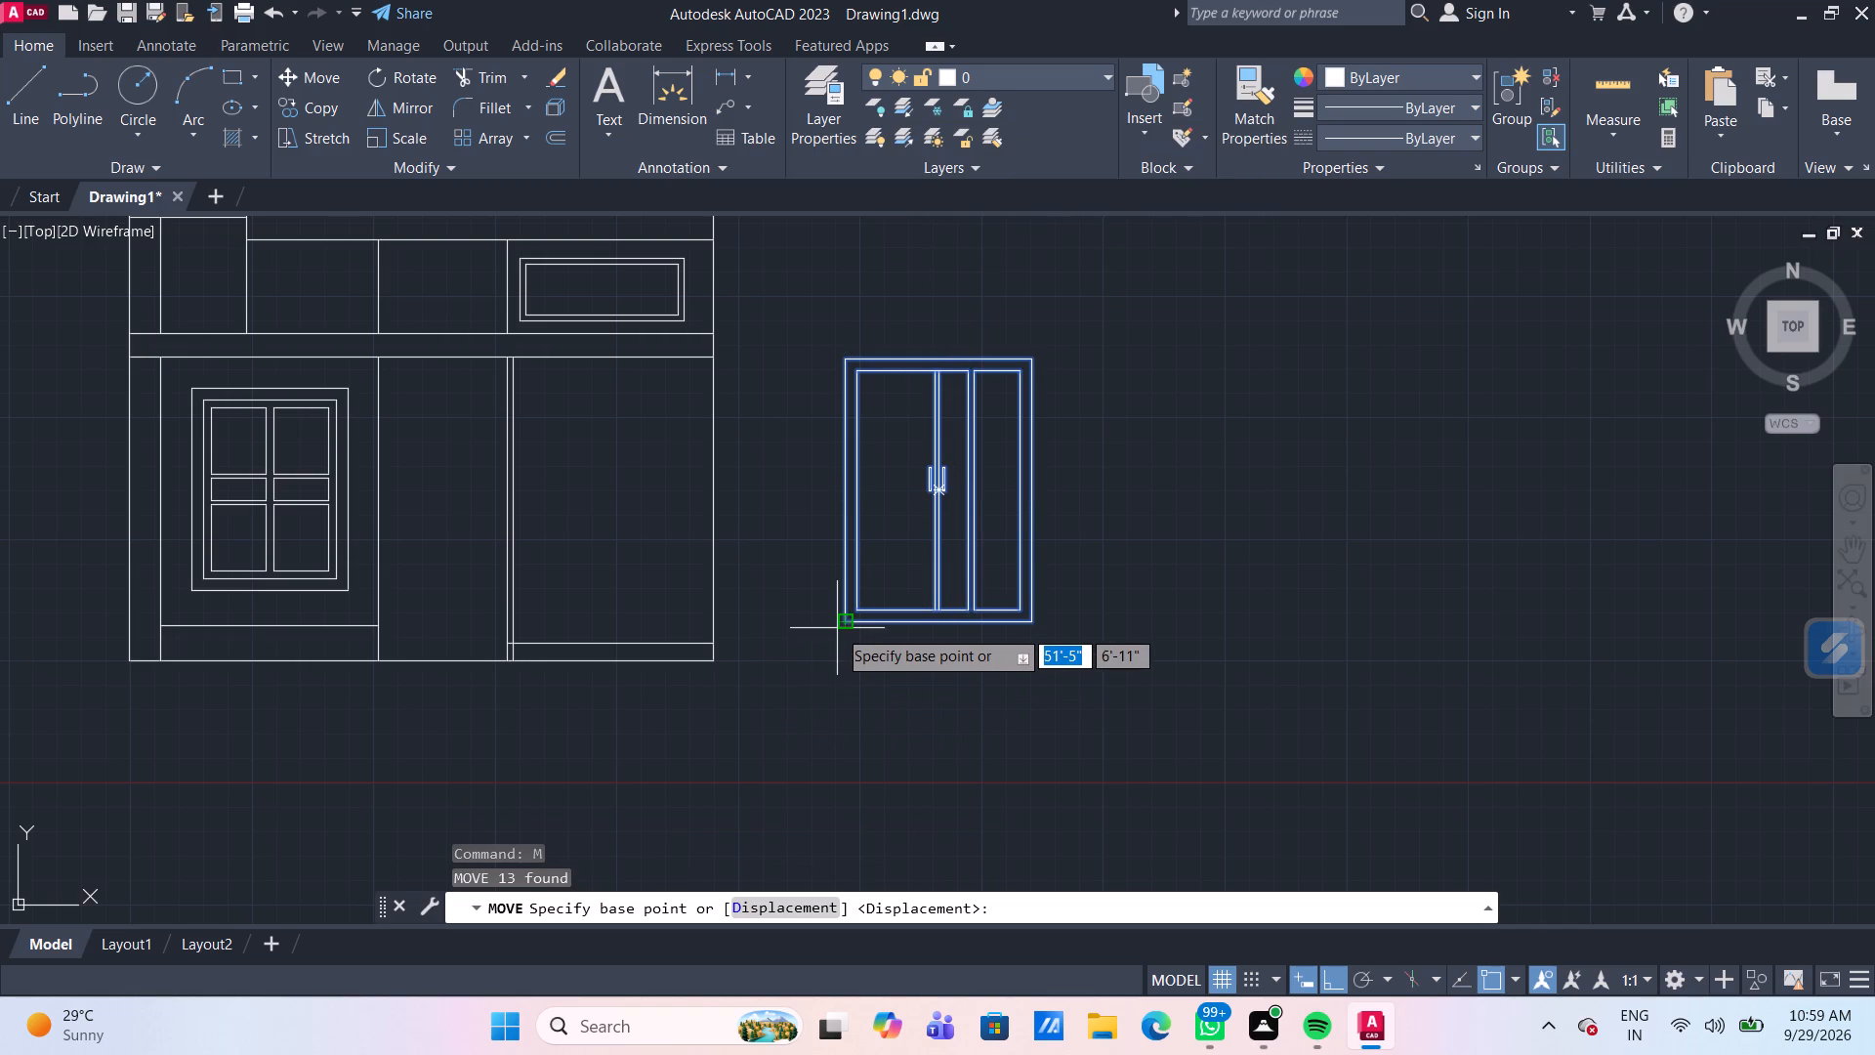
pyautogui.click(849, 626)
pyautogui.scroll(2, 584, 638)
pyautogui.click(398, 655)
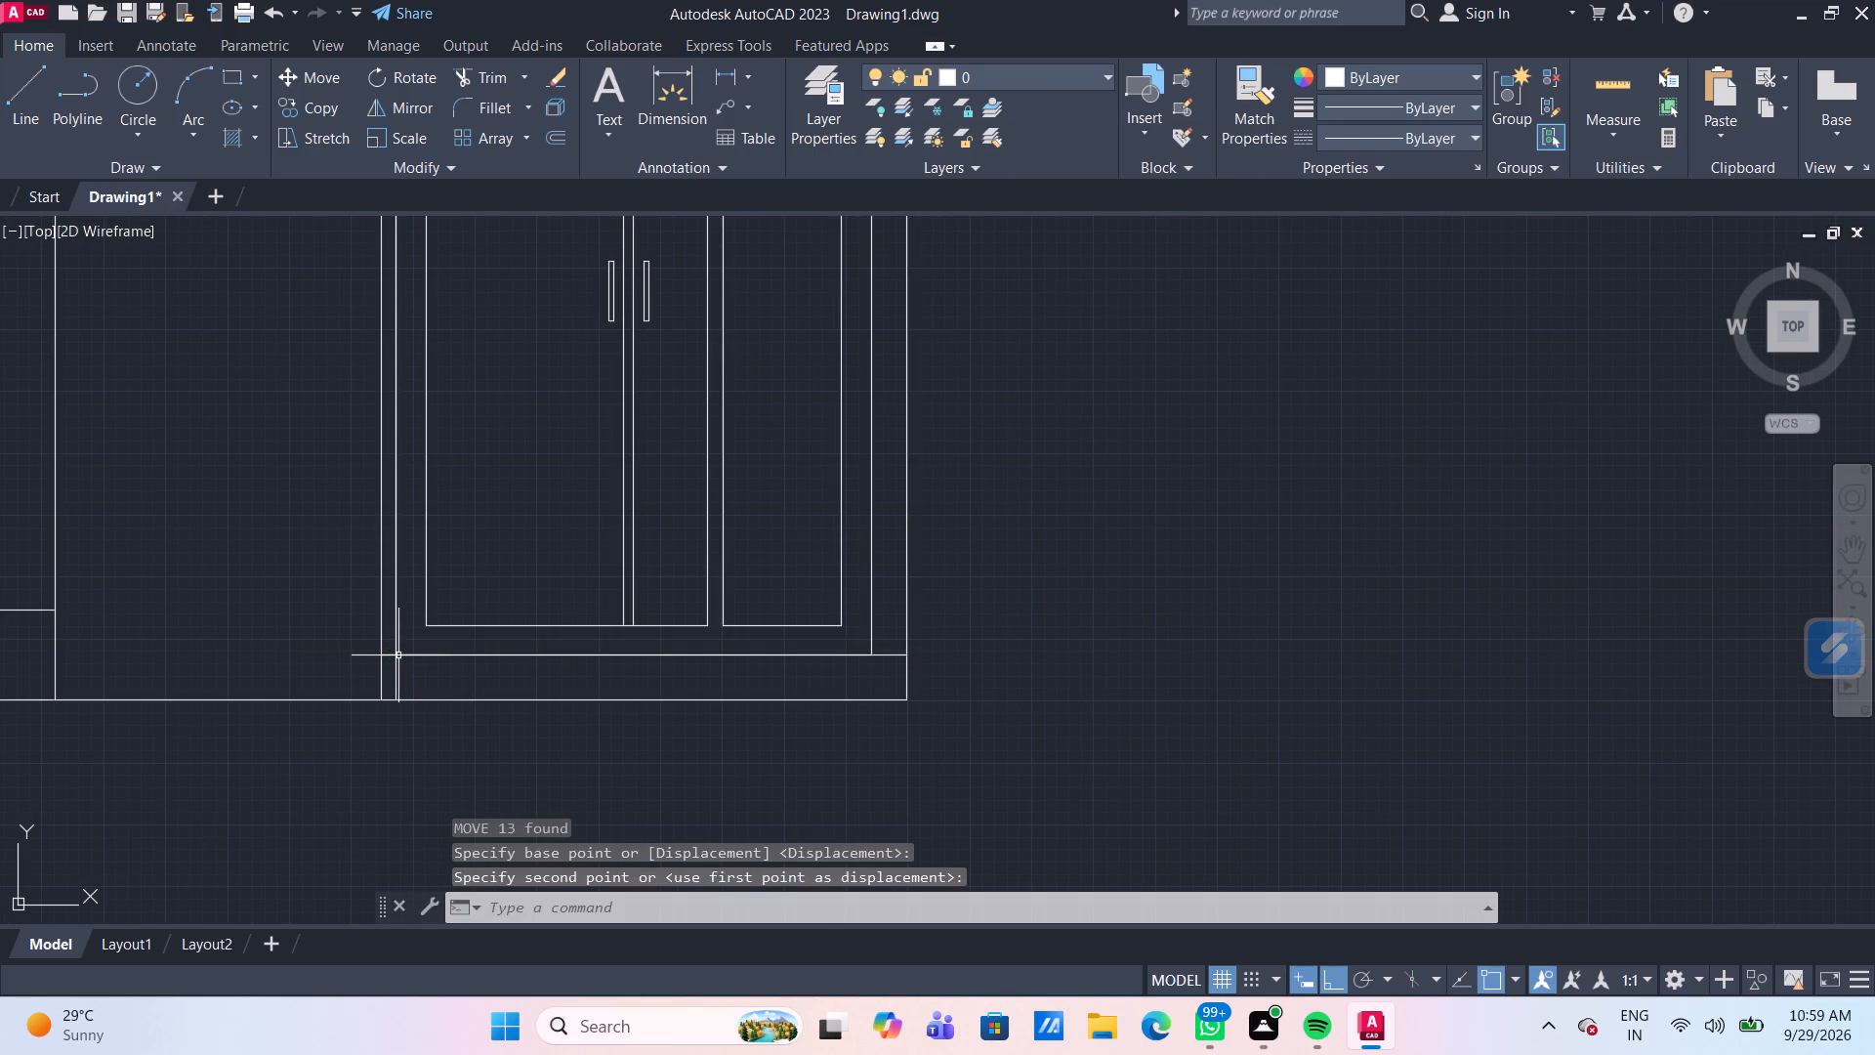
pyautogui.press('Escape')
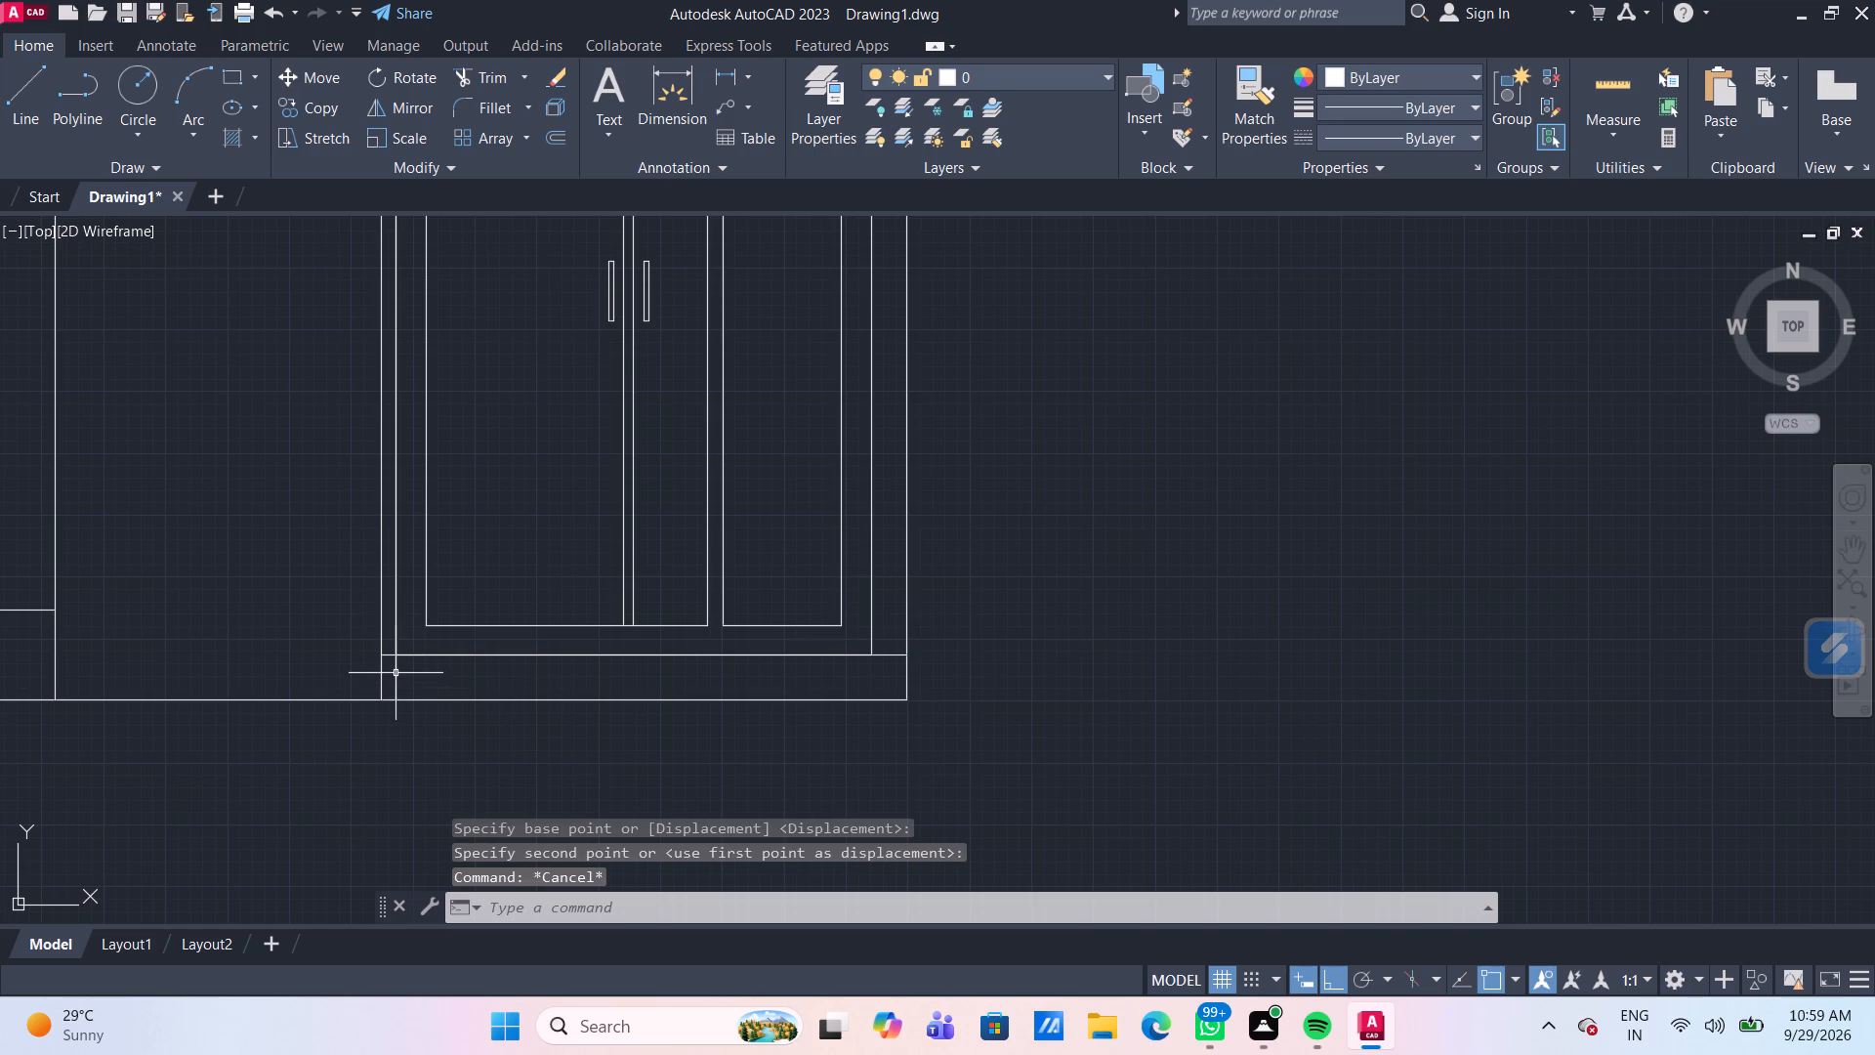
# Delete the 3" offset guide line at the frame's left edge.
pyautogui.click(395, 672)
pyautogui.press('Delete')
# Select the horizontal line running along the bottom of the placed frame in the lower-right bay.
pyautogui.scroll(-3, 543, 697)
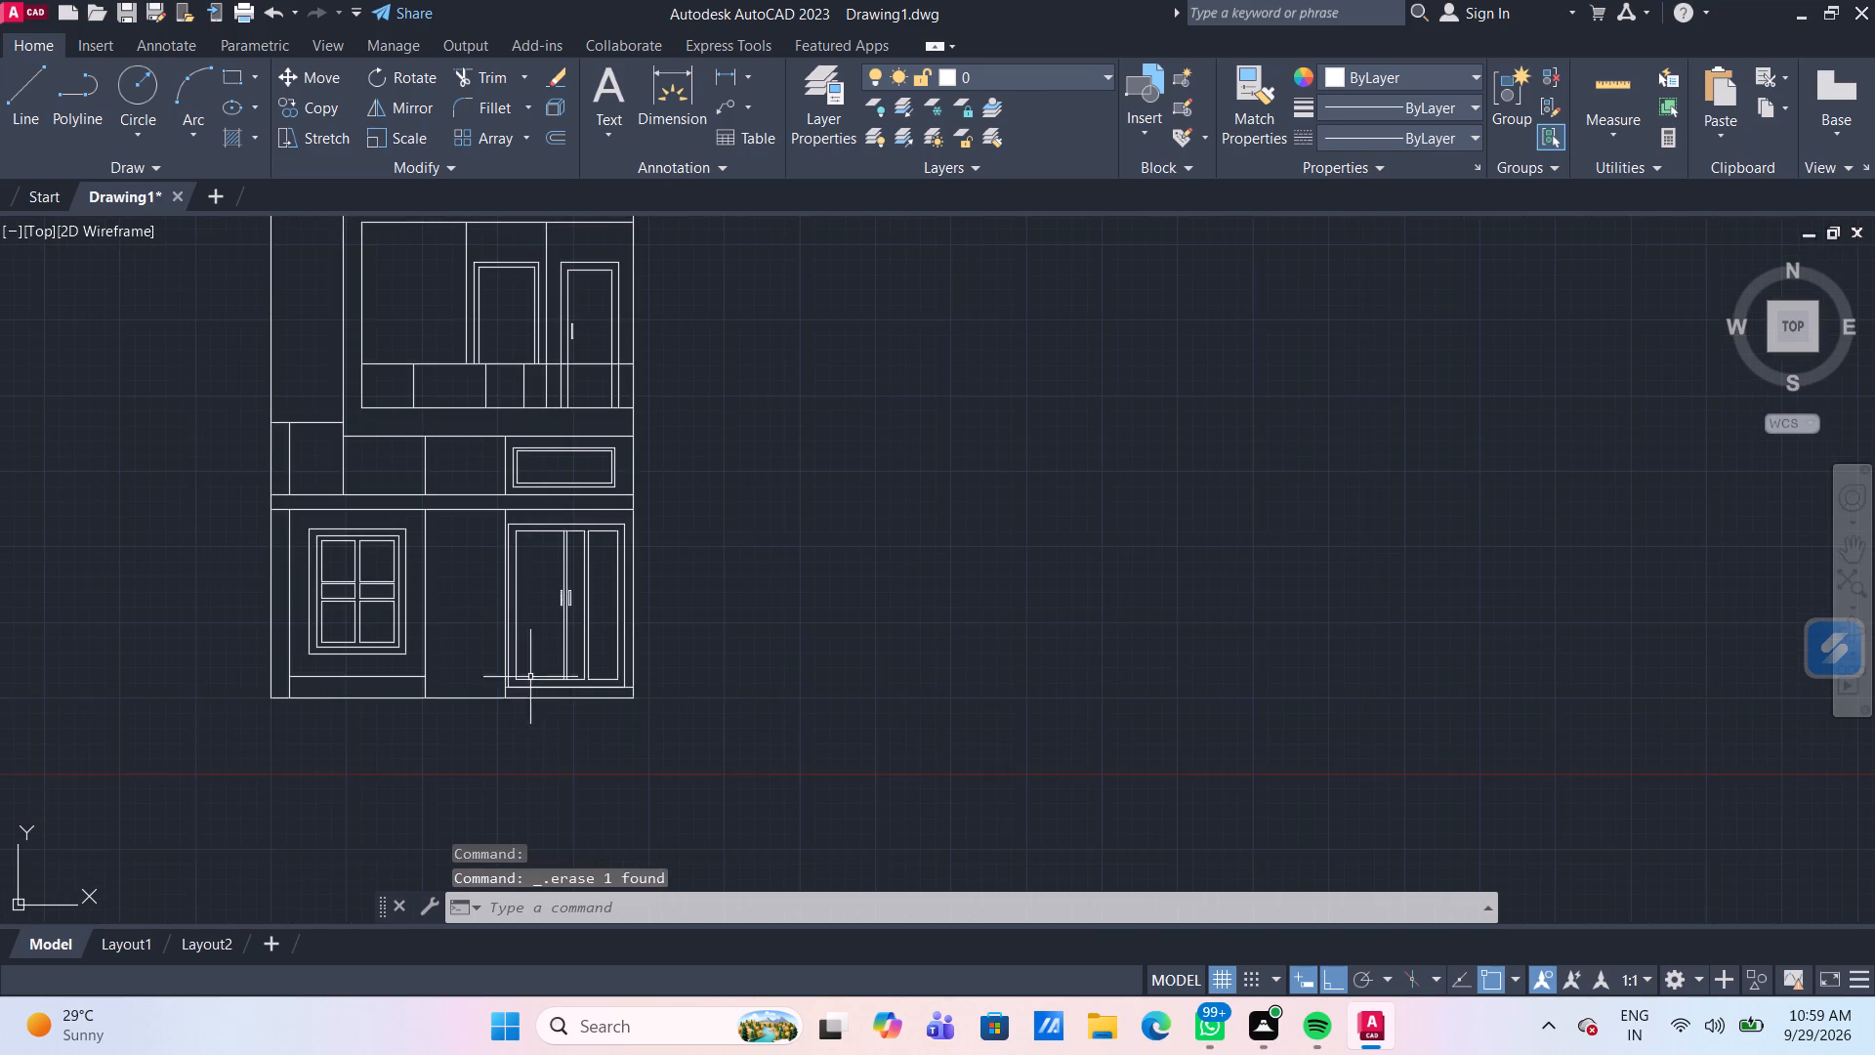
pyautogui.scroll(3, 530, 676)
pyautogui.scroll(3, 407, 723)
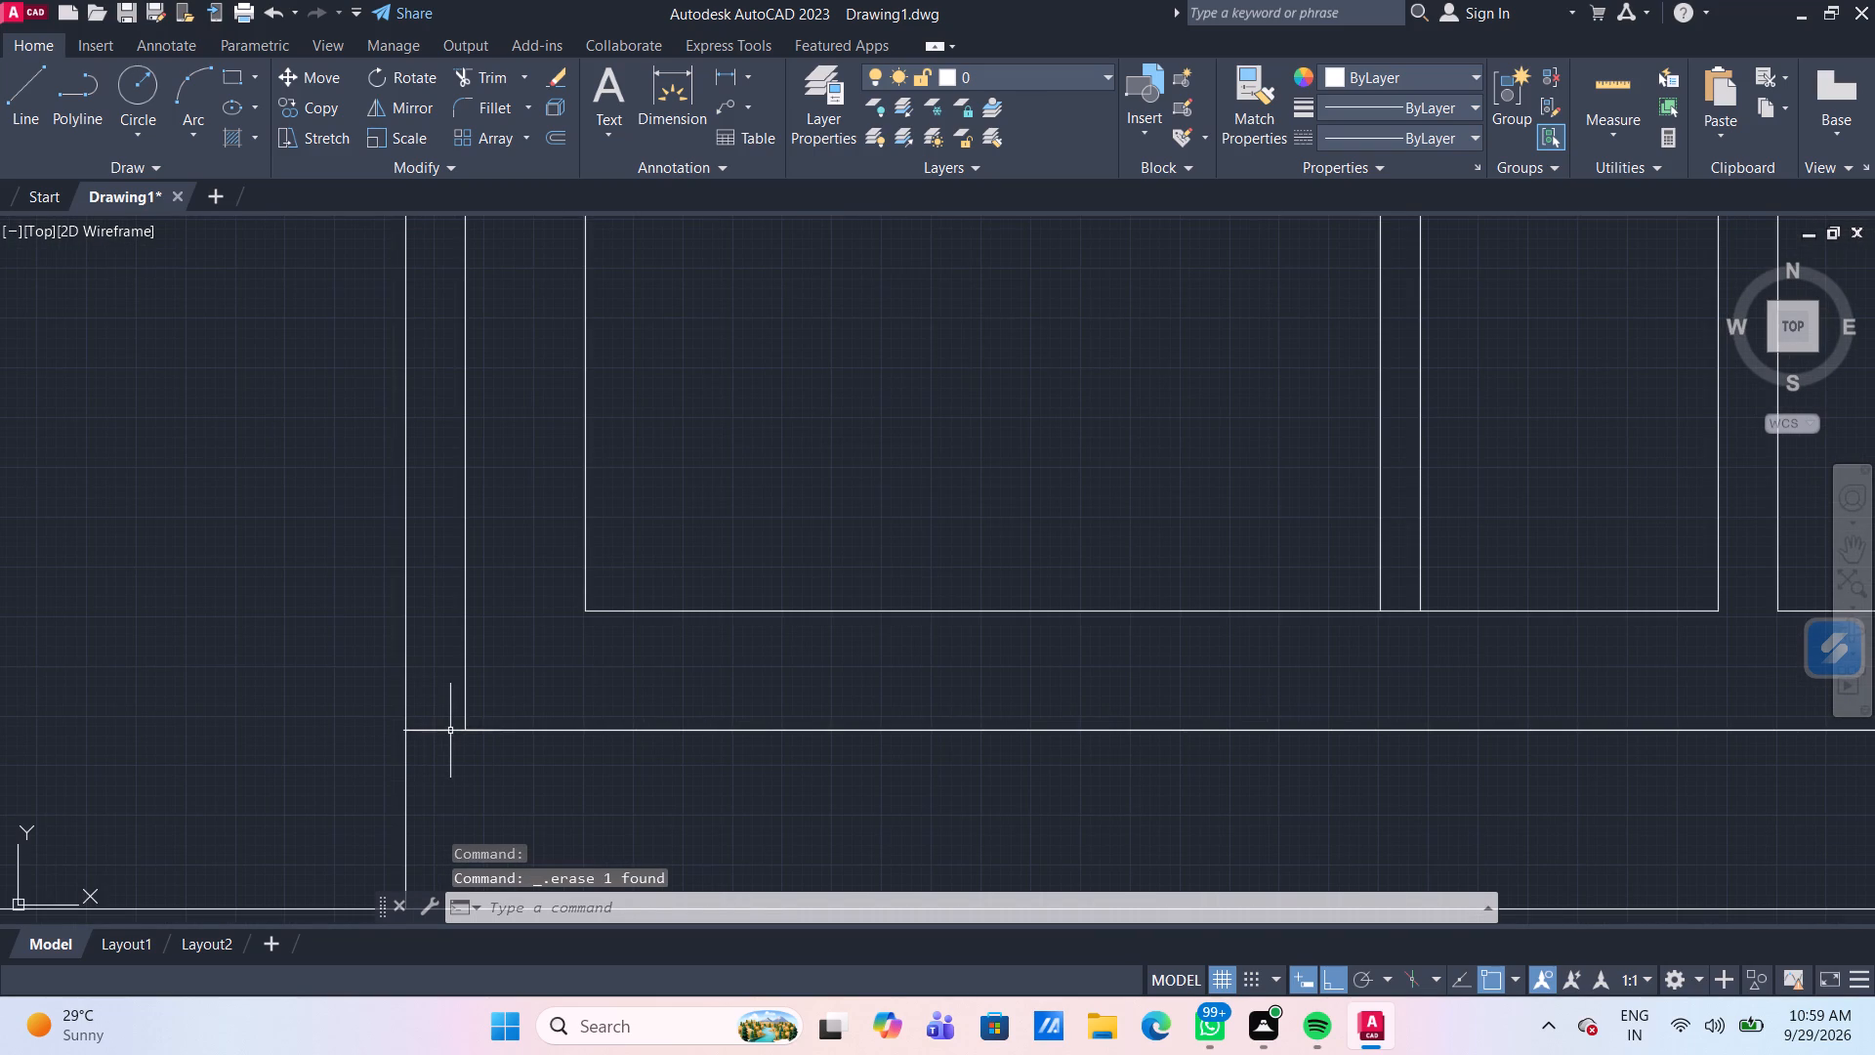
pyautogui.click(450, 730)
pyautogui.scroll(-4, 450, 730)
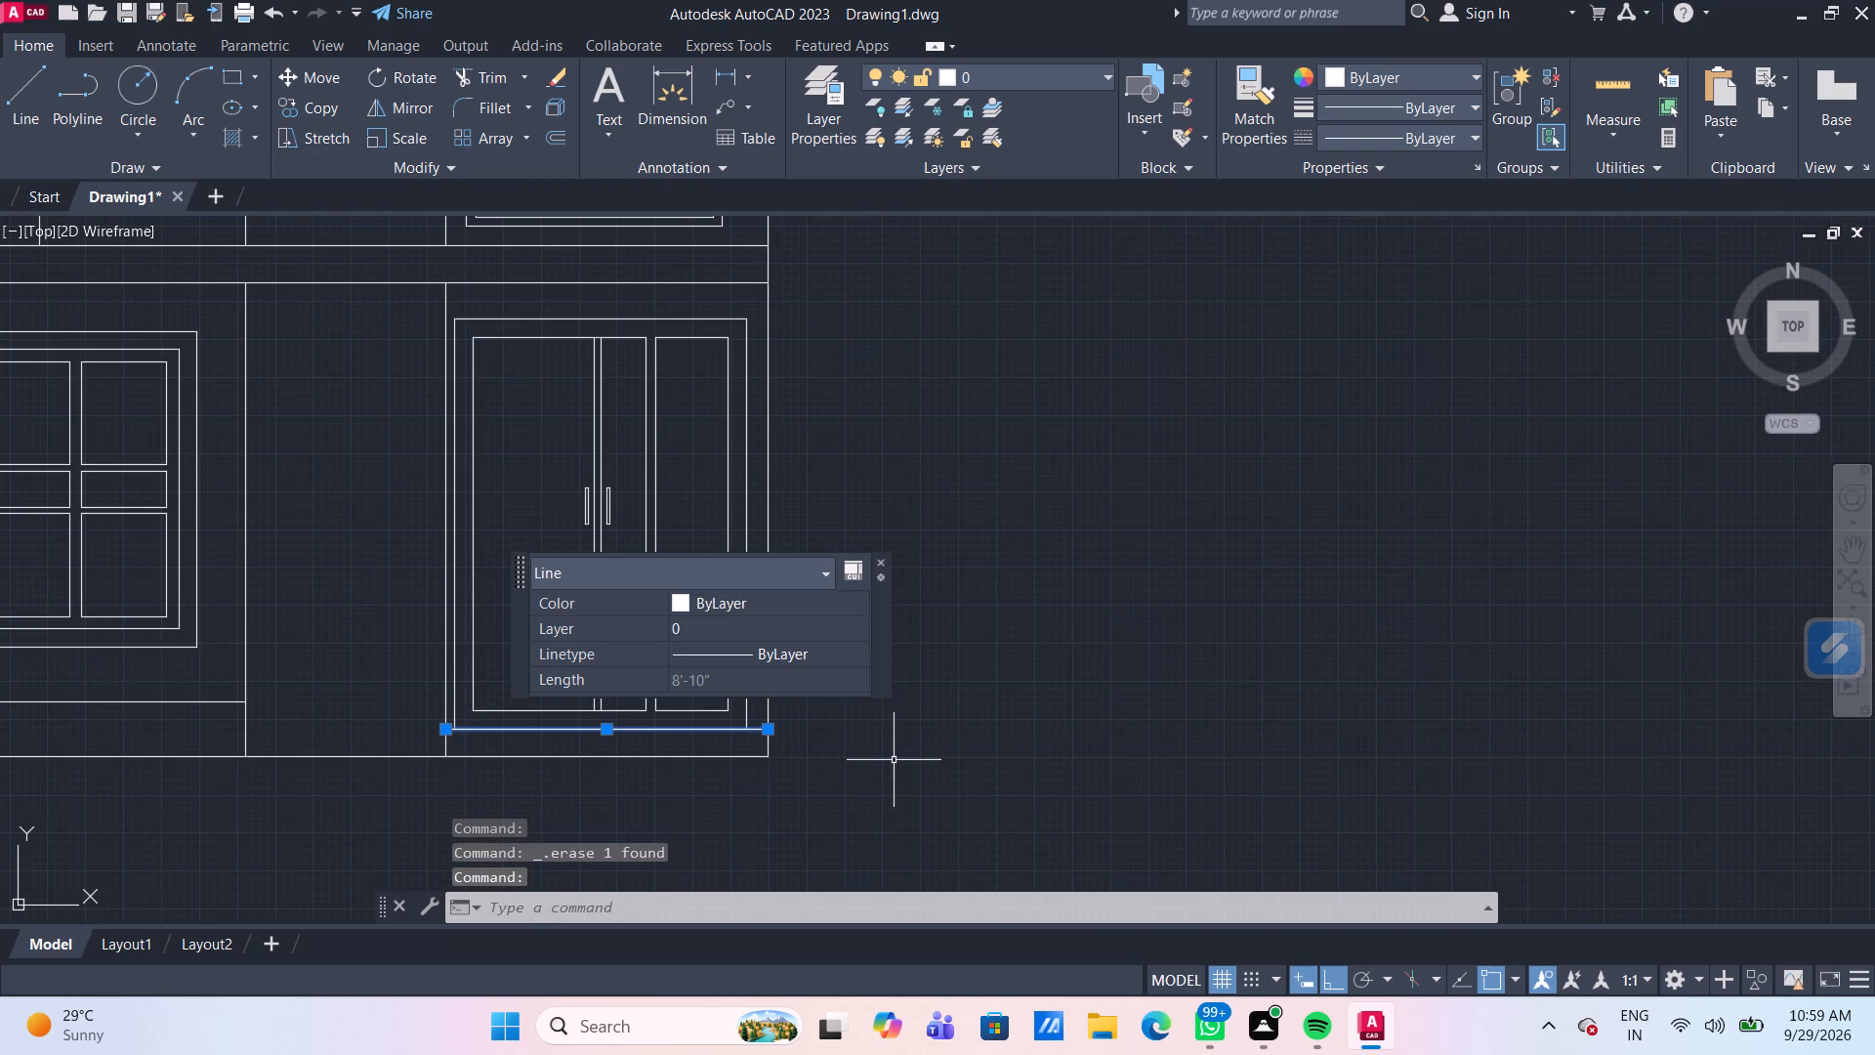
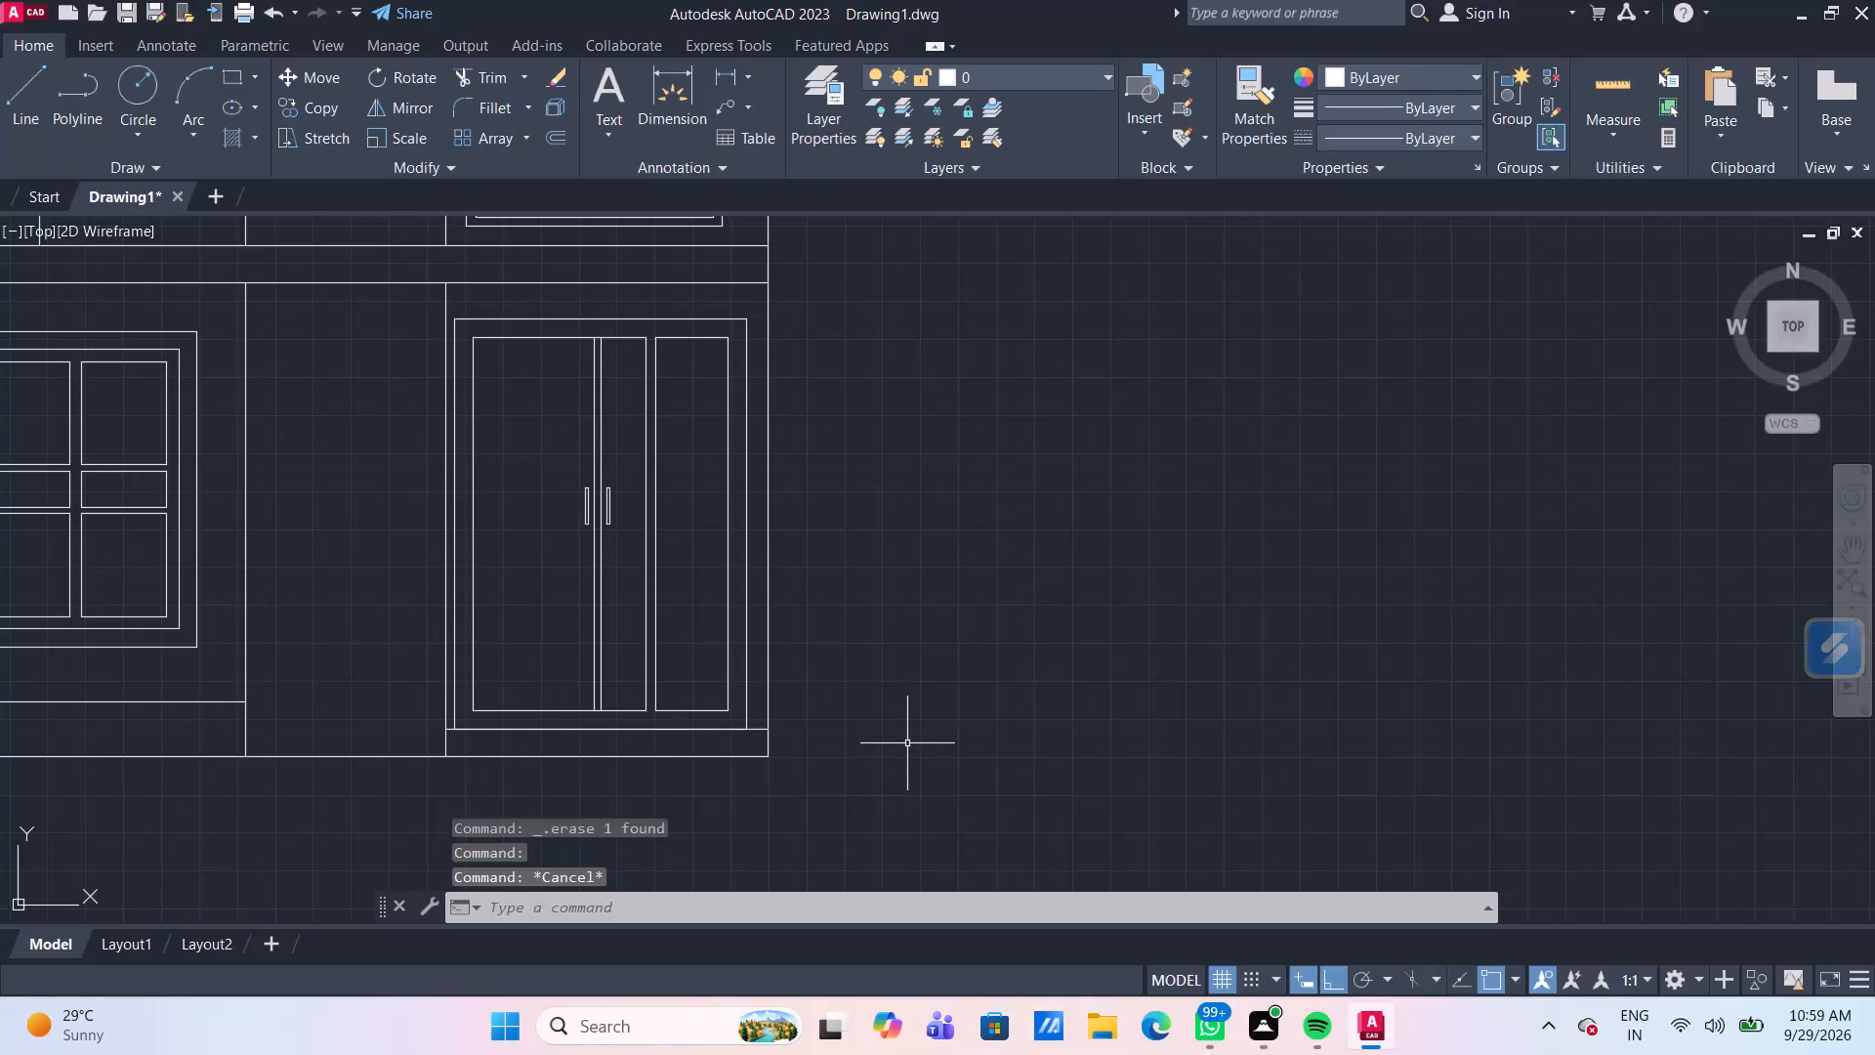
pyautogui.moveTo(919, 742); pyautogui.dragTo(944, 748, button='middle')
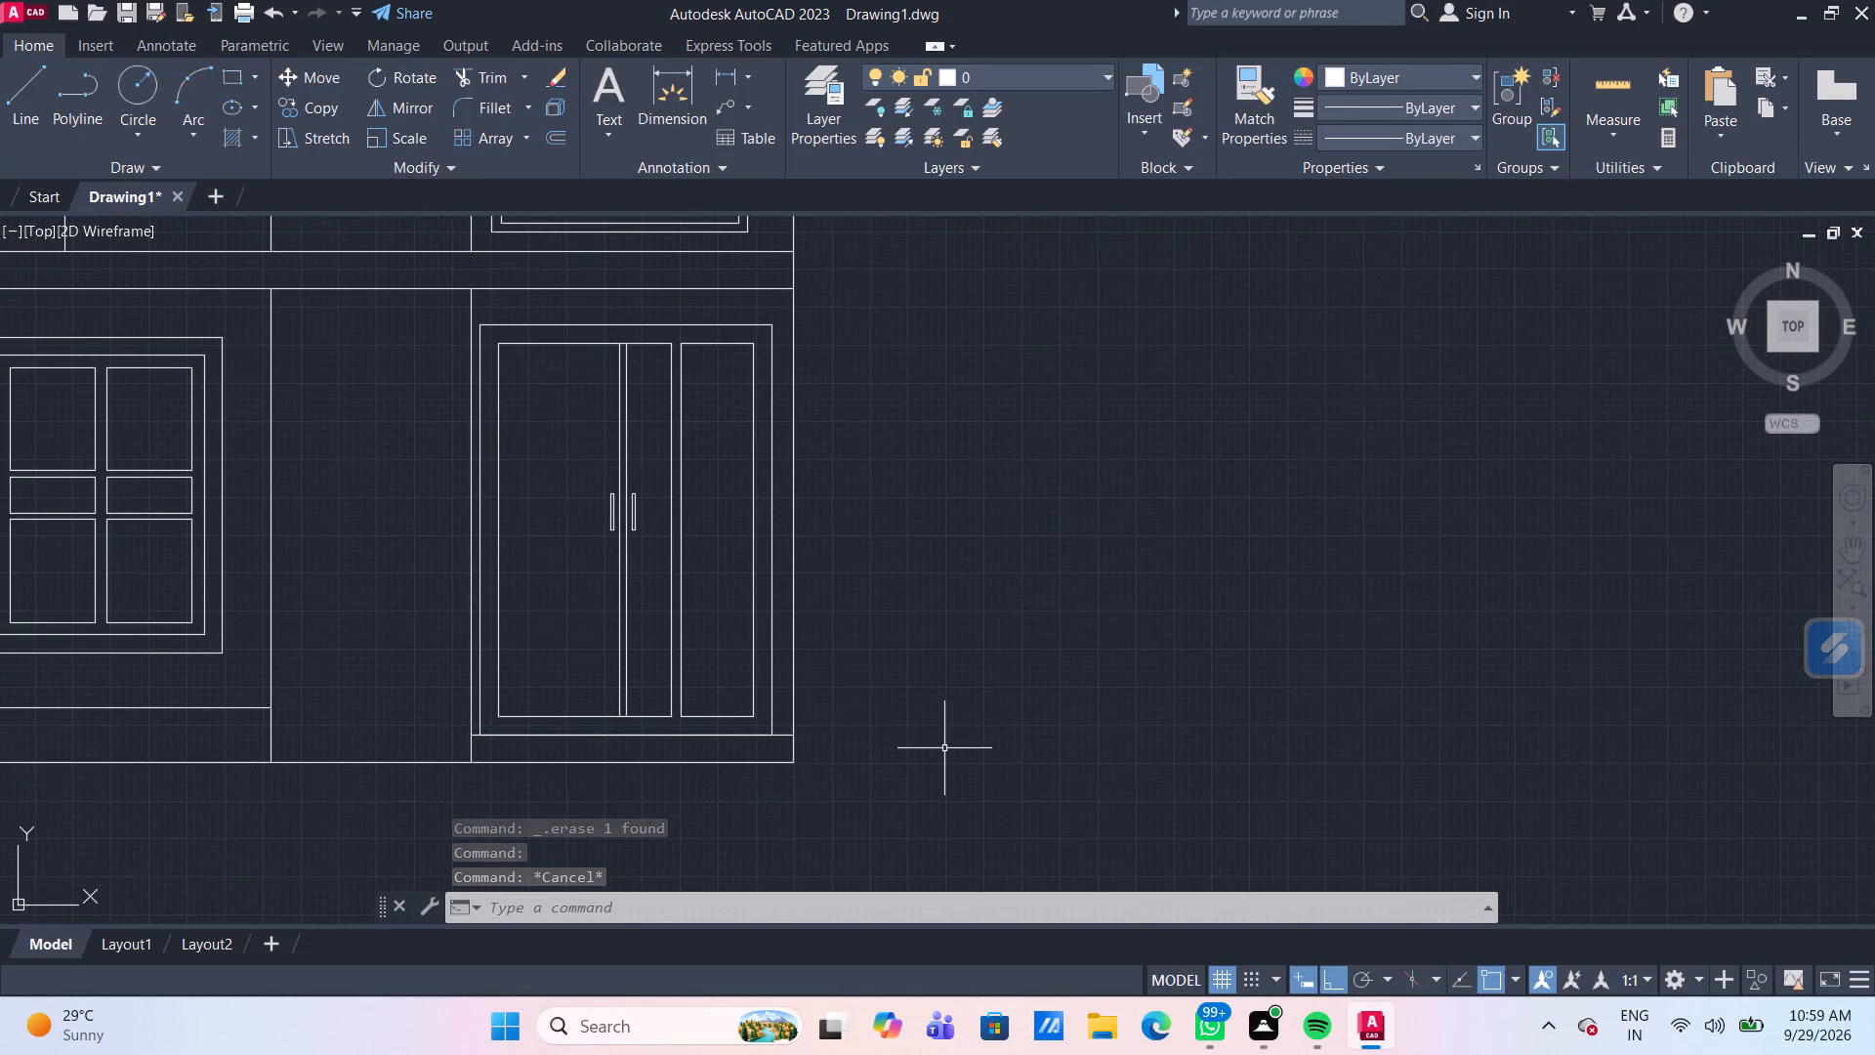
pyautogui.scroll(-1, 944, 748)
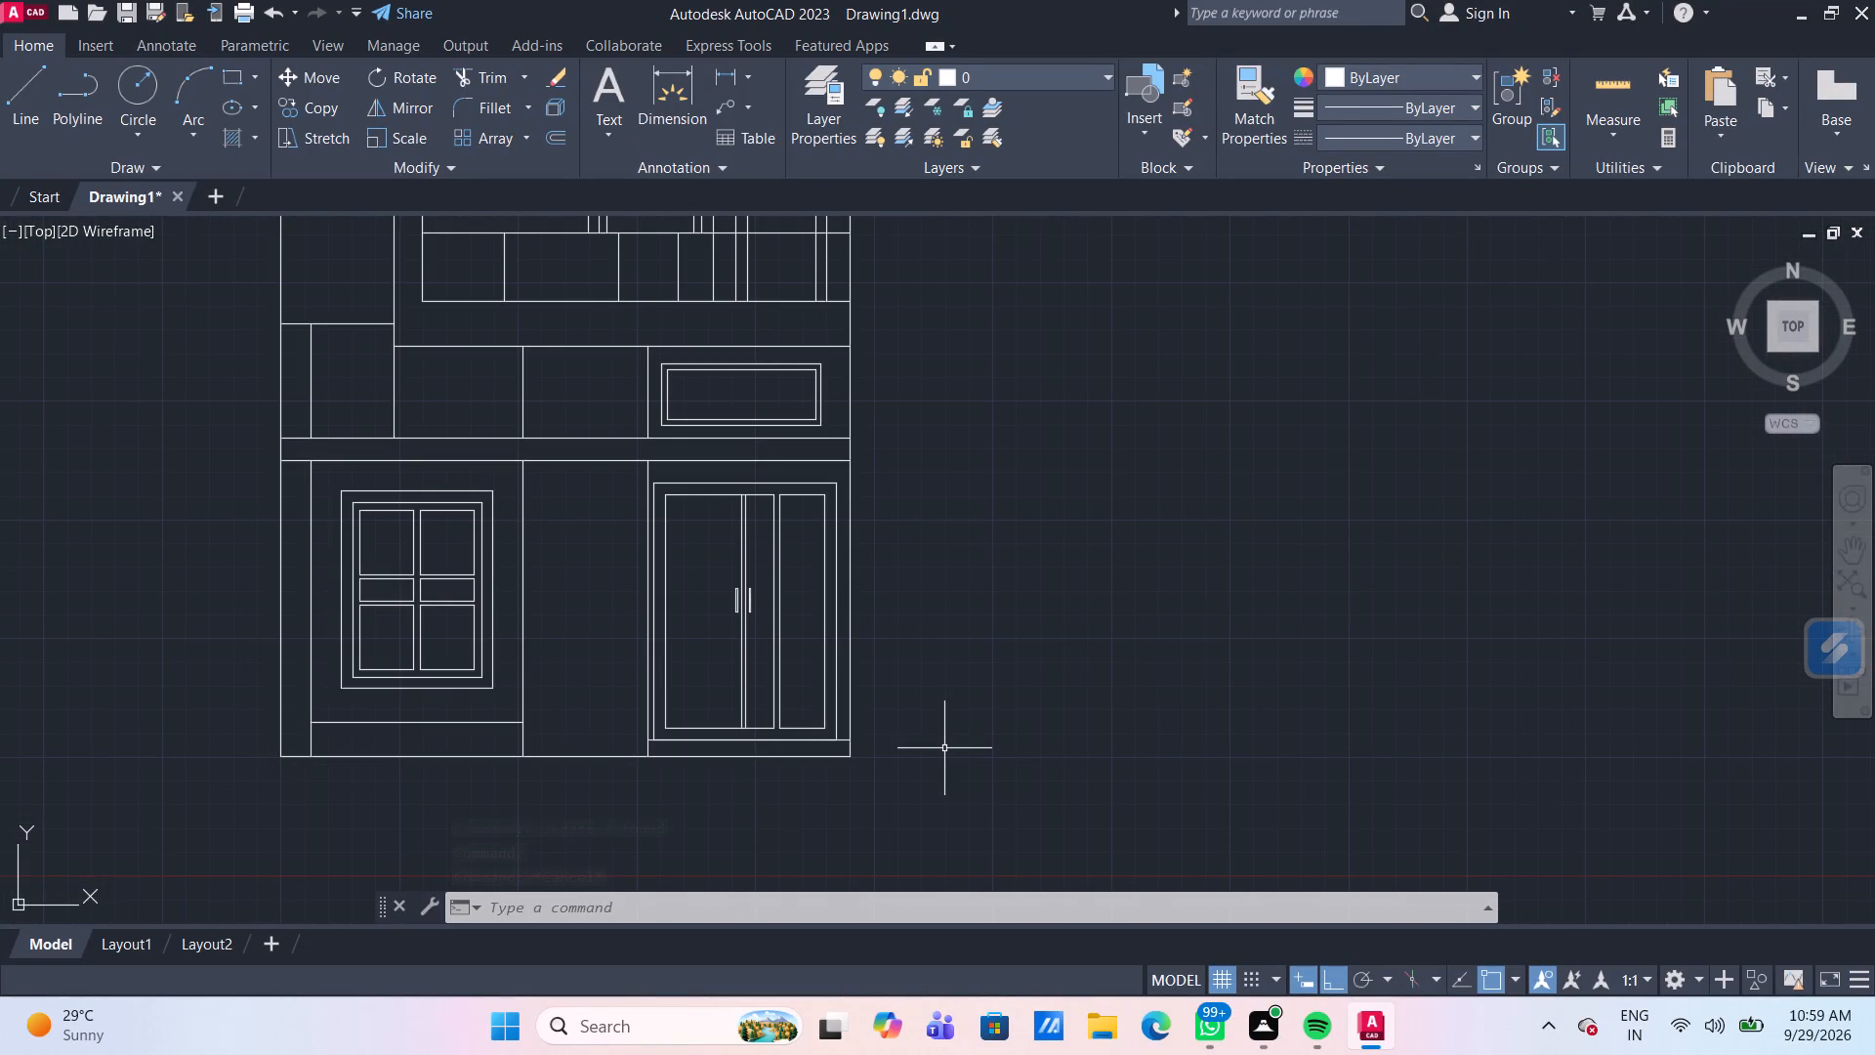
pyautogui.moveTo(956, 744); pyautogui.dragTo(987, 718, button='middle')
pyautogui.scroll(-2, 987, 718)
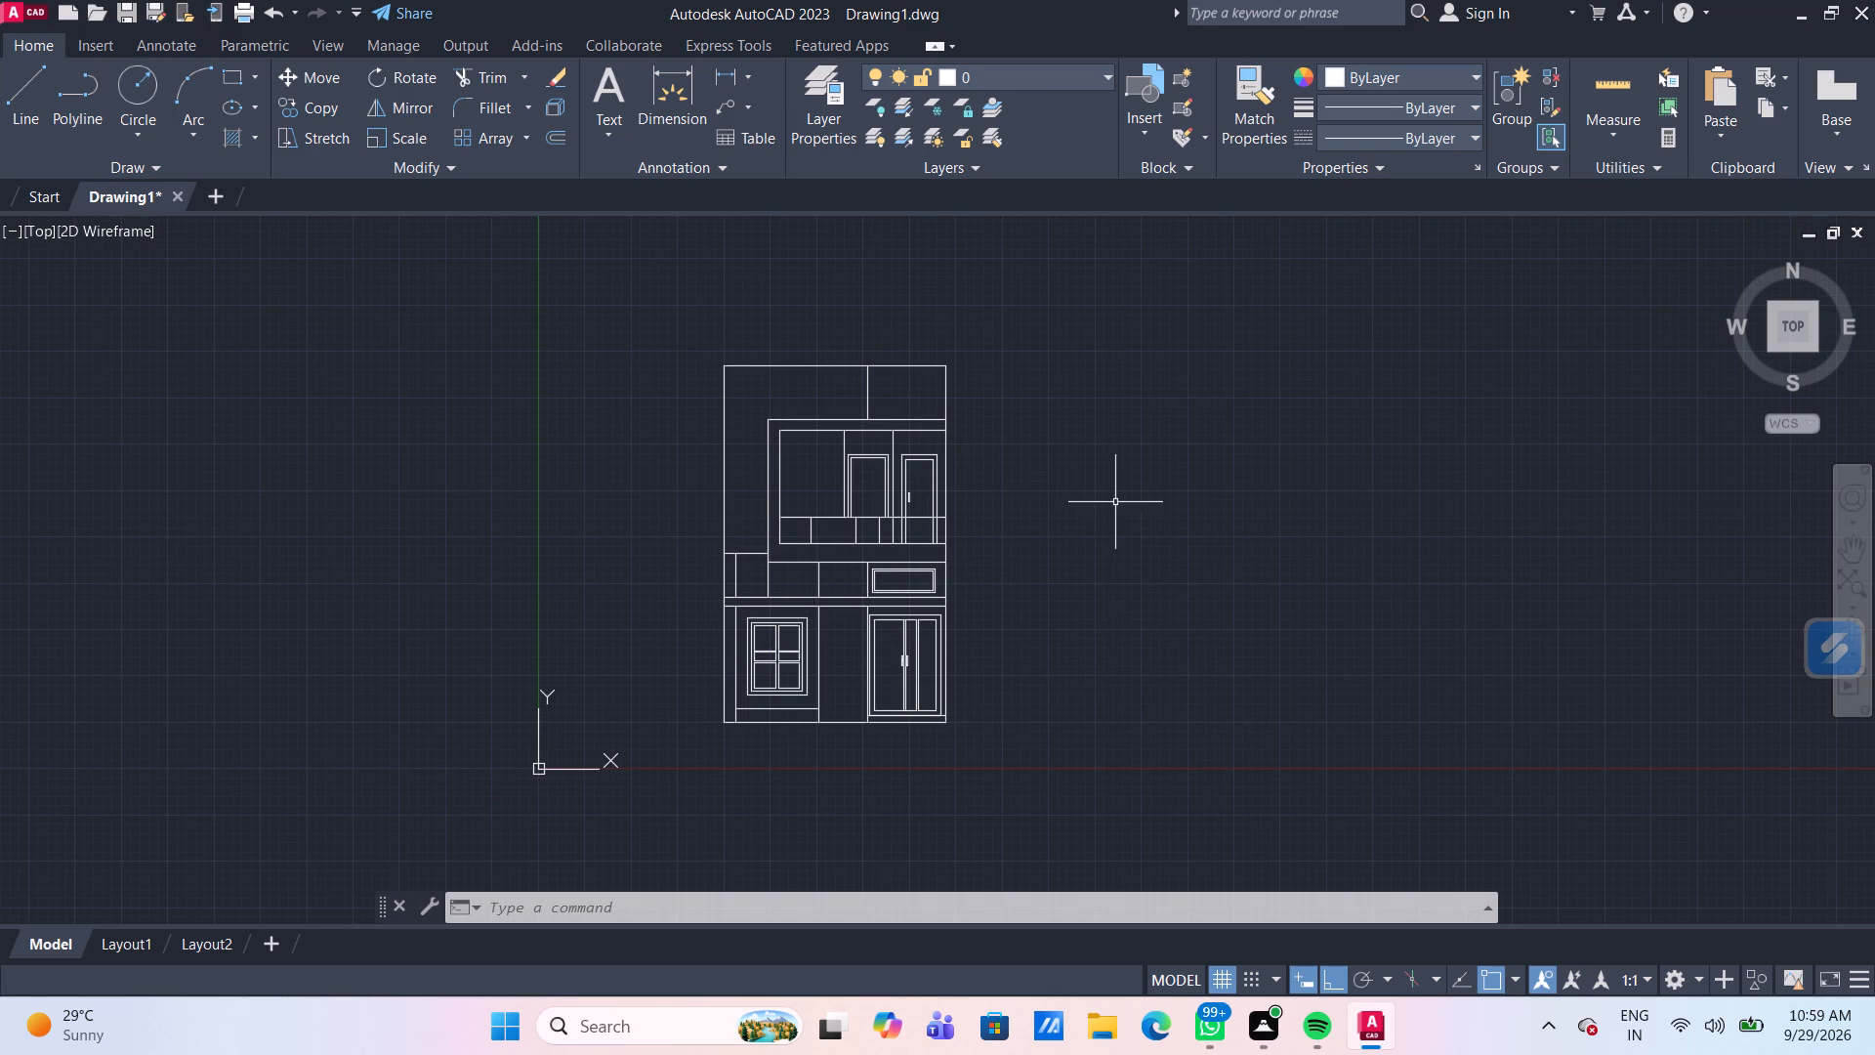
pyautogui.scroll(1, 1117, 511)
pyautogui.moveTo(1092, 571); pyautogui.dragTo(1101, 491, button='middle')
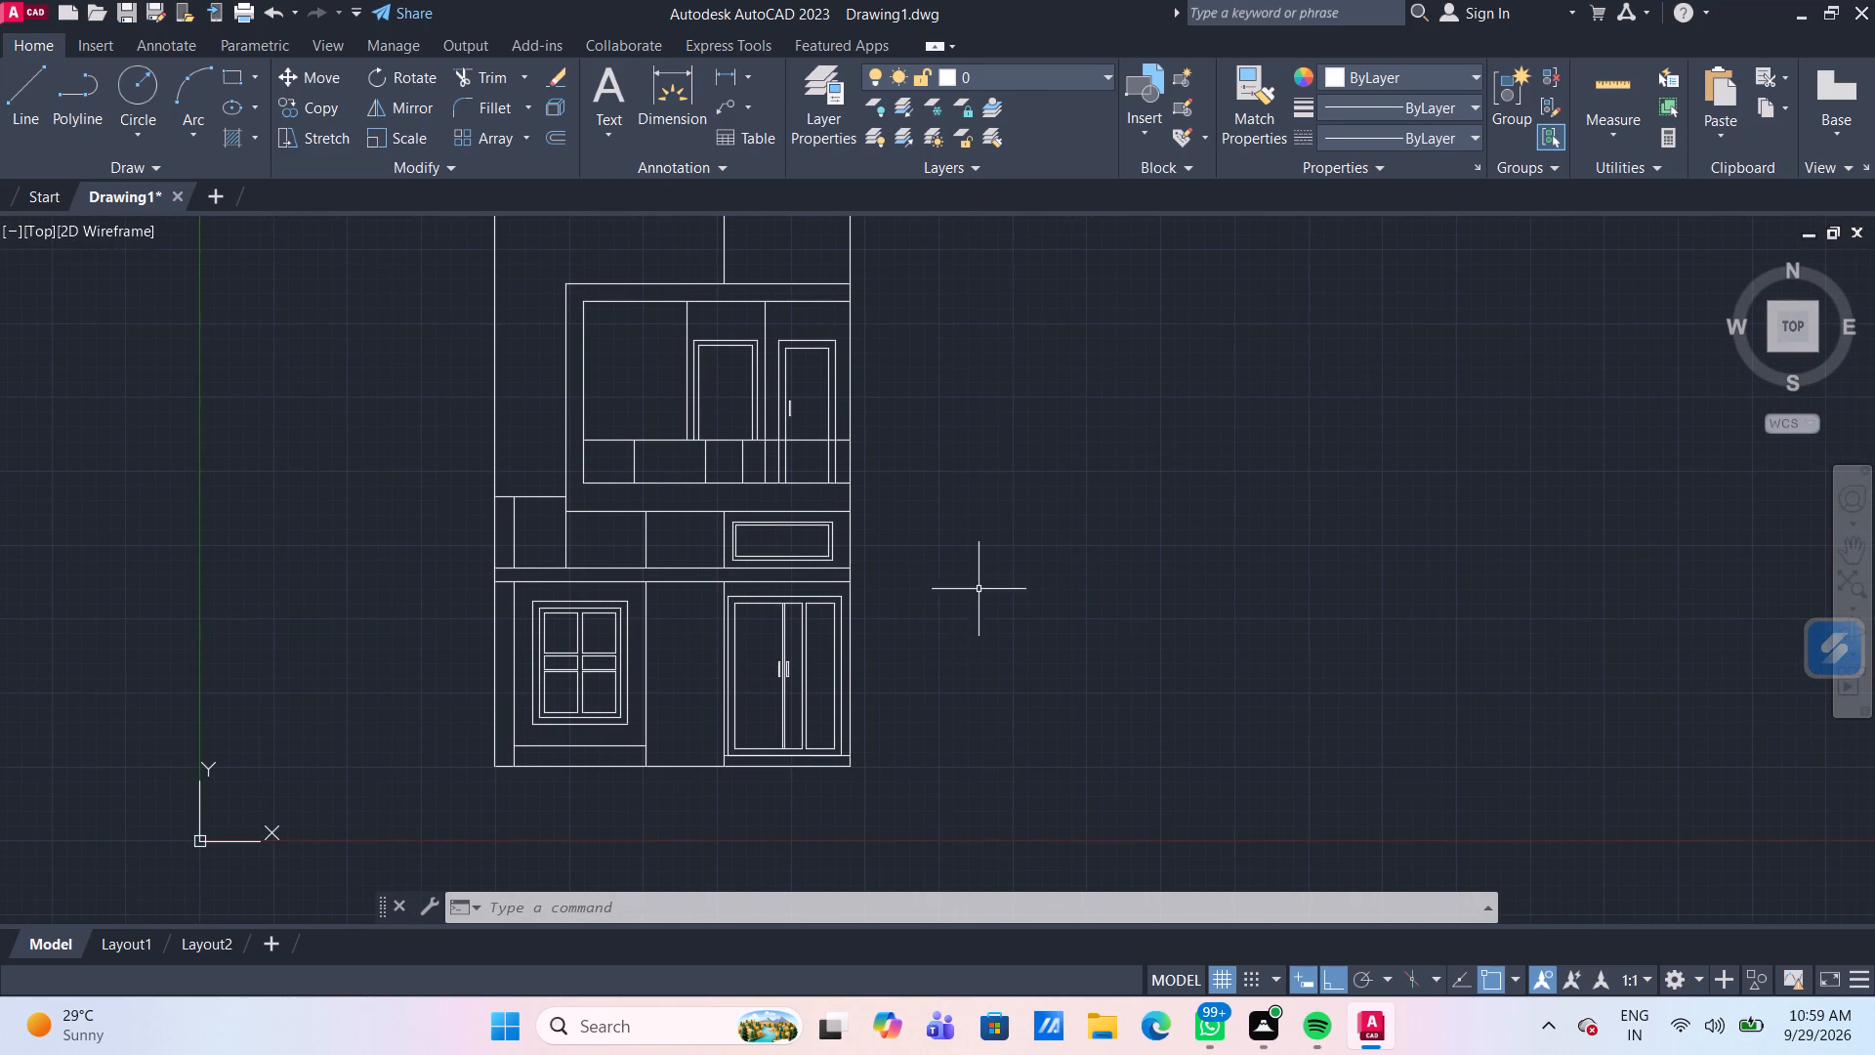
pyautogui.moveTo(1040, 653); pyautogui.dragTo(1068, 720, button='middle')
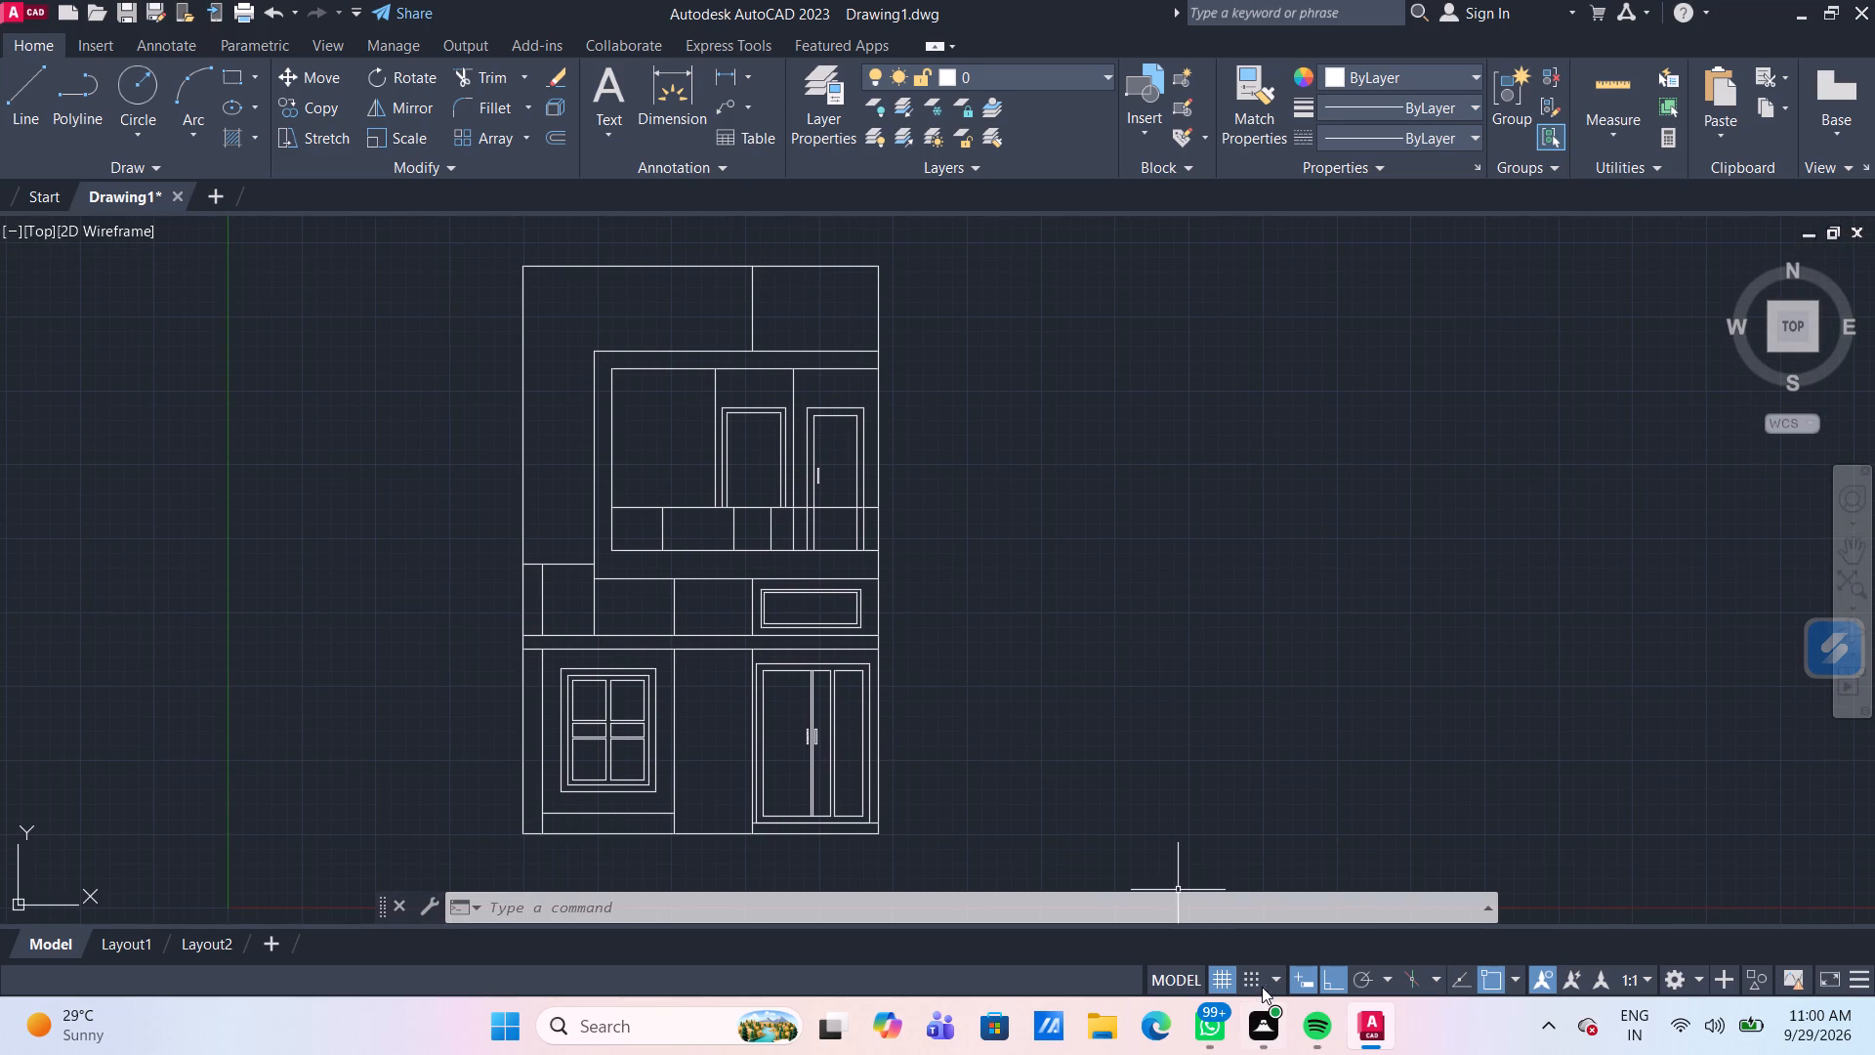
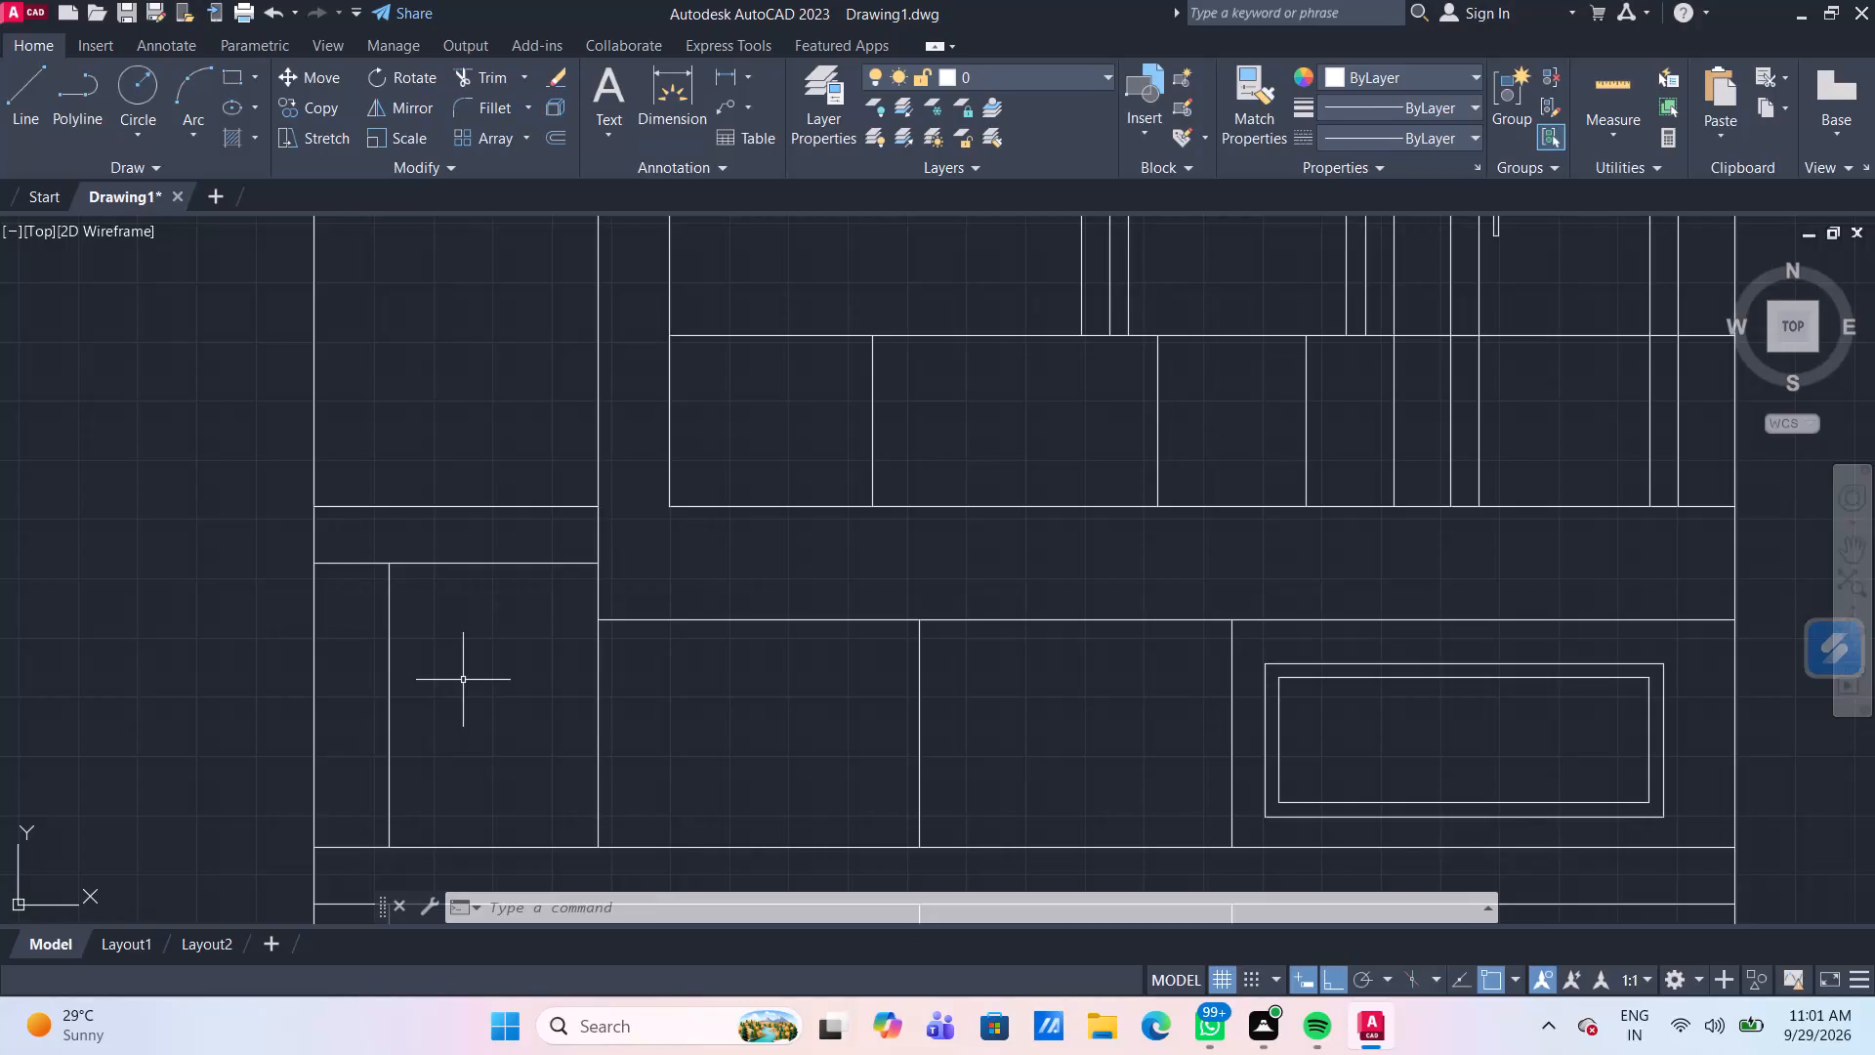
# Extend the left bay's inner vertical line up to the upper horizontal line, and trim the lower horizontal's short segment outside it.
pyautogui.write('TR')
pyautogui.press('Return')
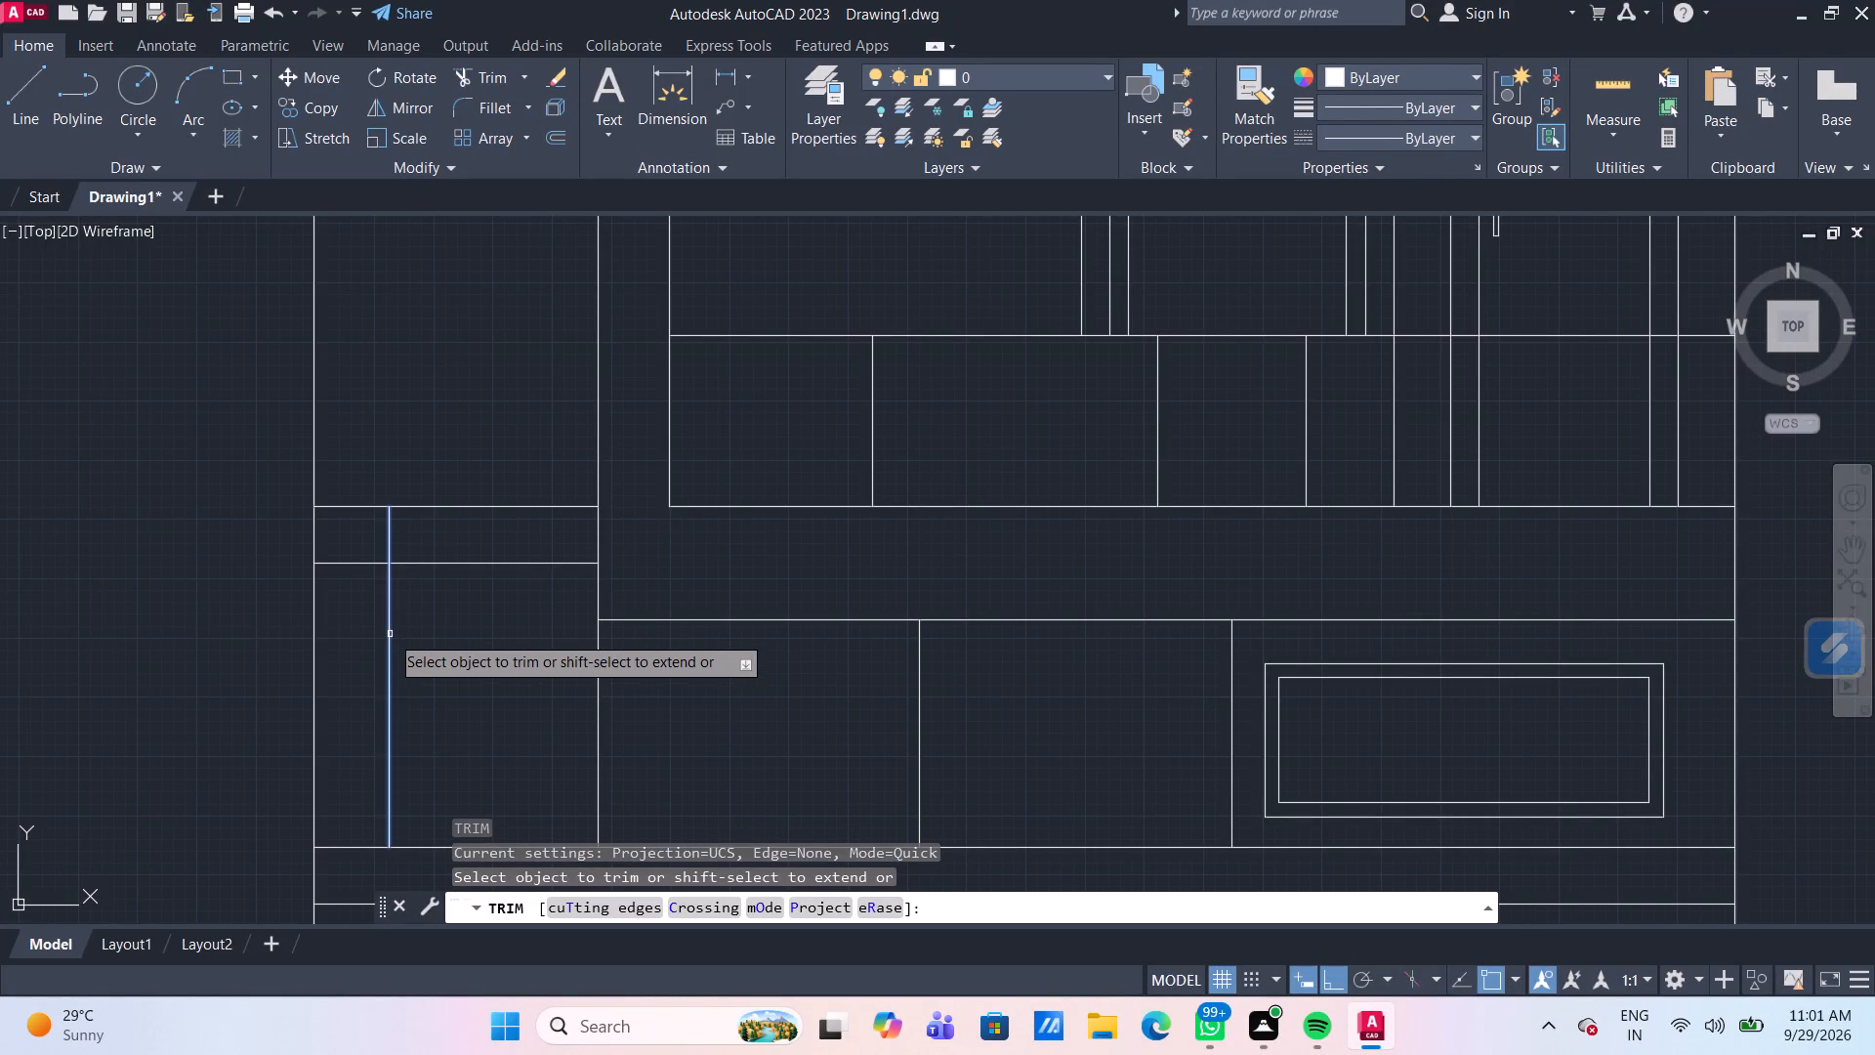
pyautogui.keyDown('shift'); pyautogui.click(390, 634); pyautogui.keyUp('shift')
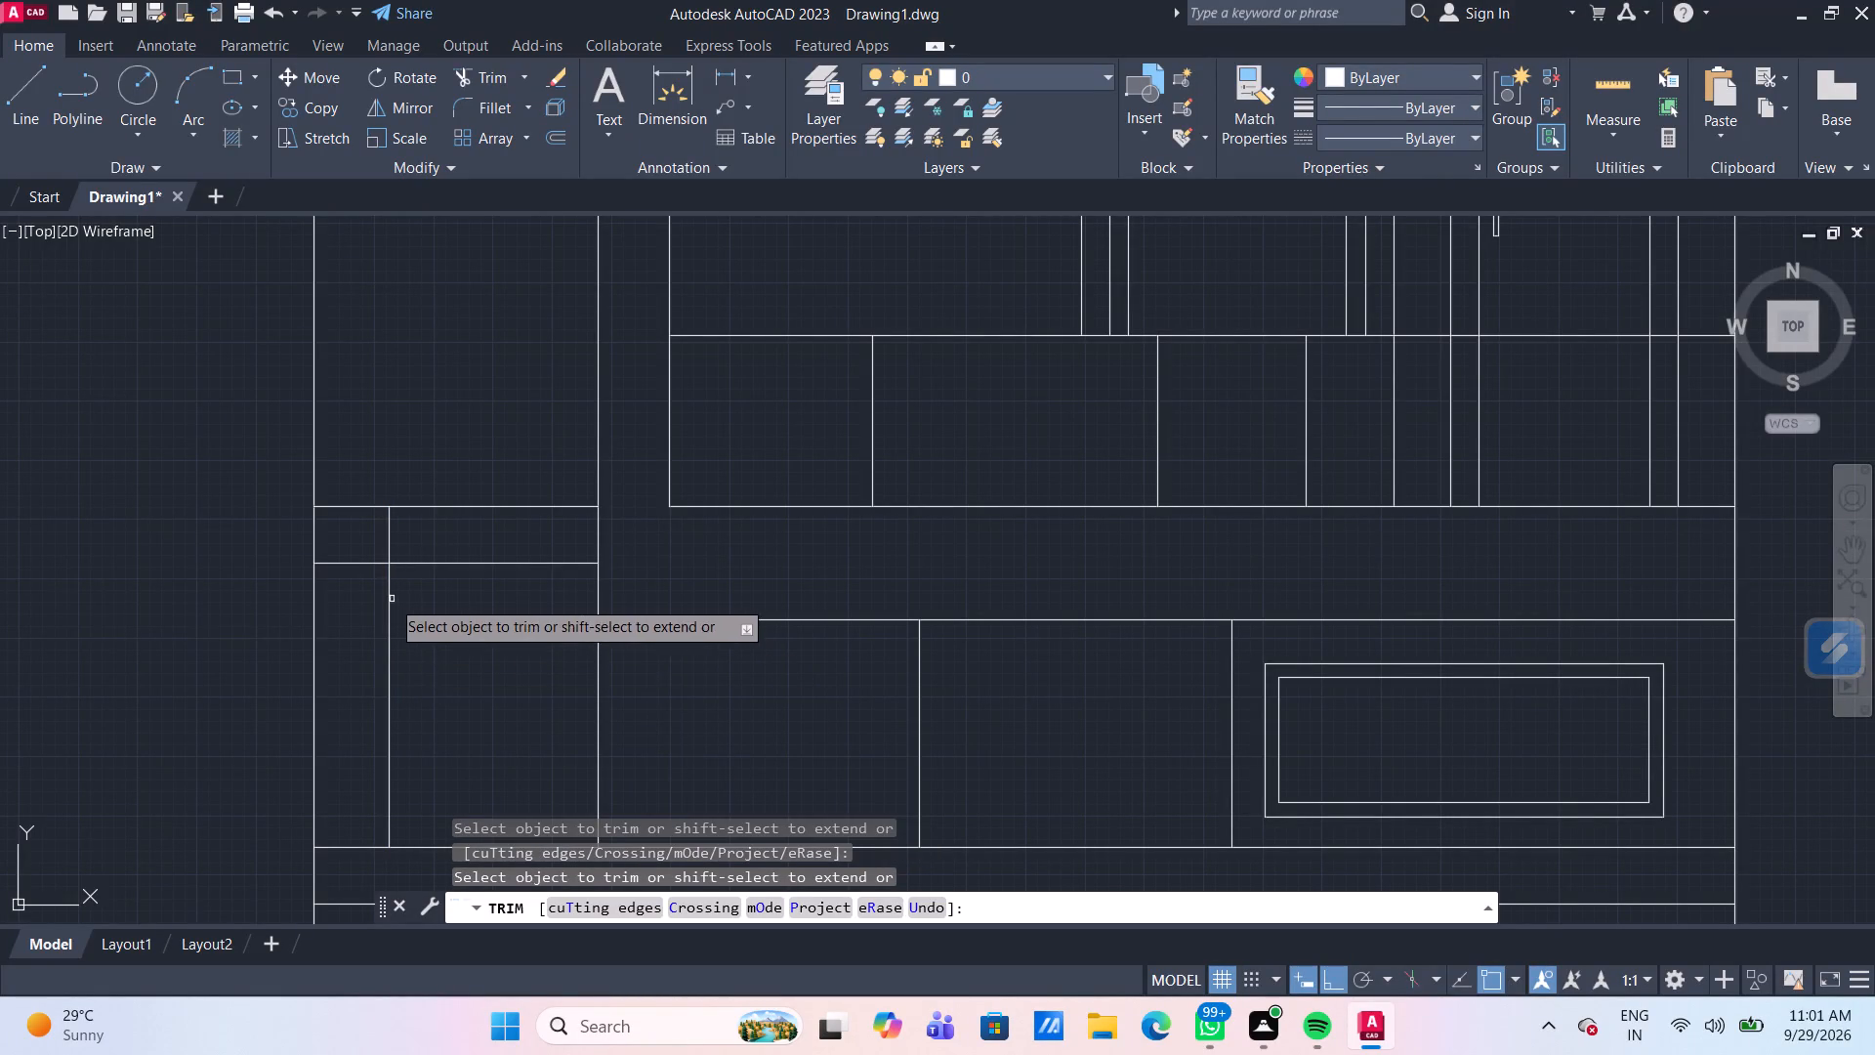
pyautogui.click(359, 562)
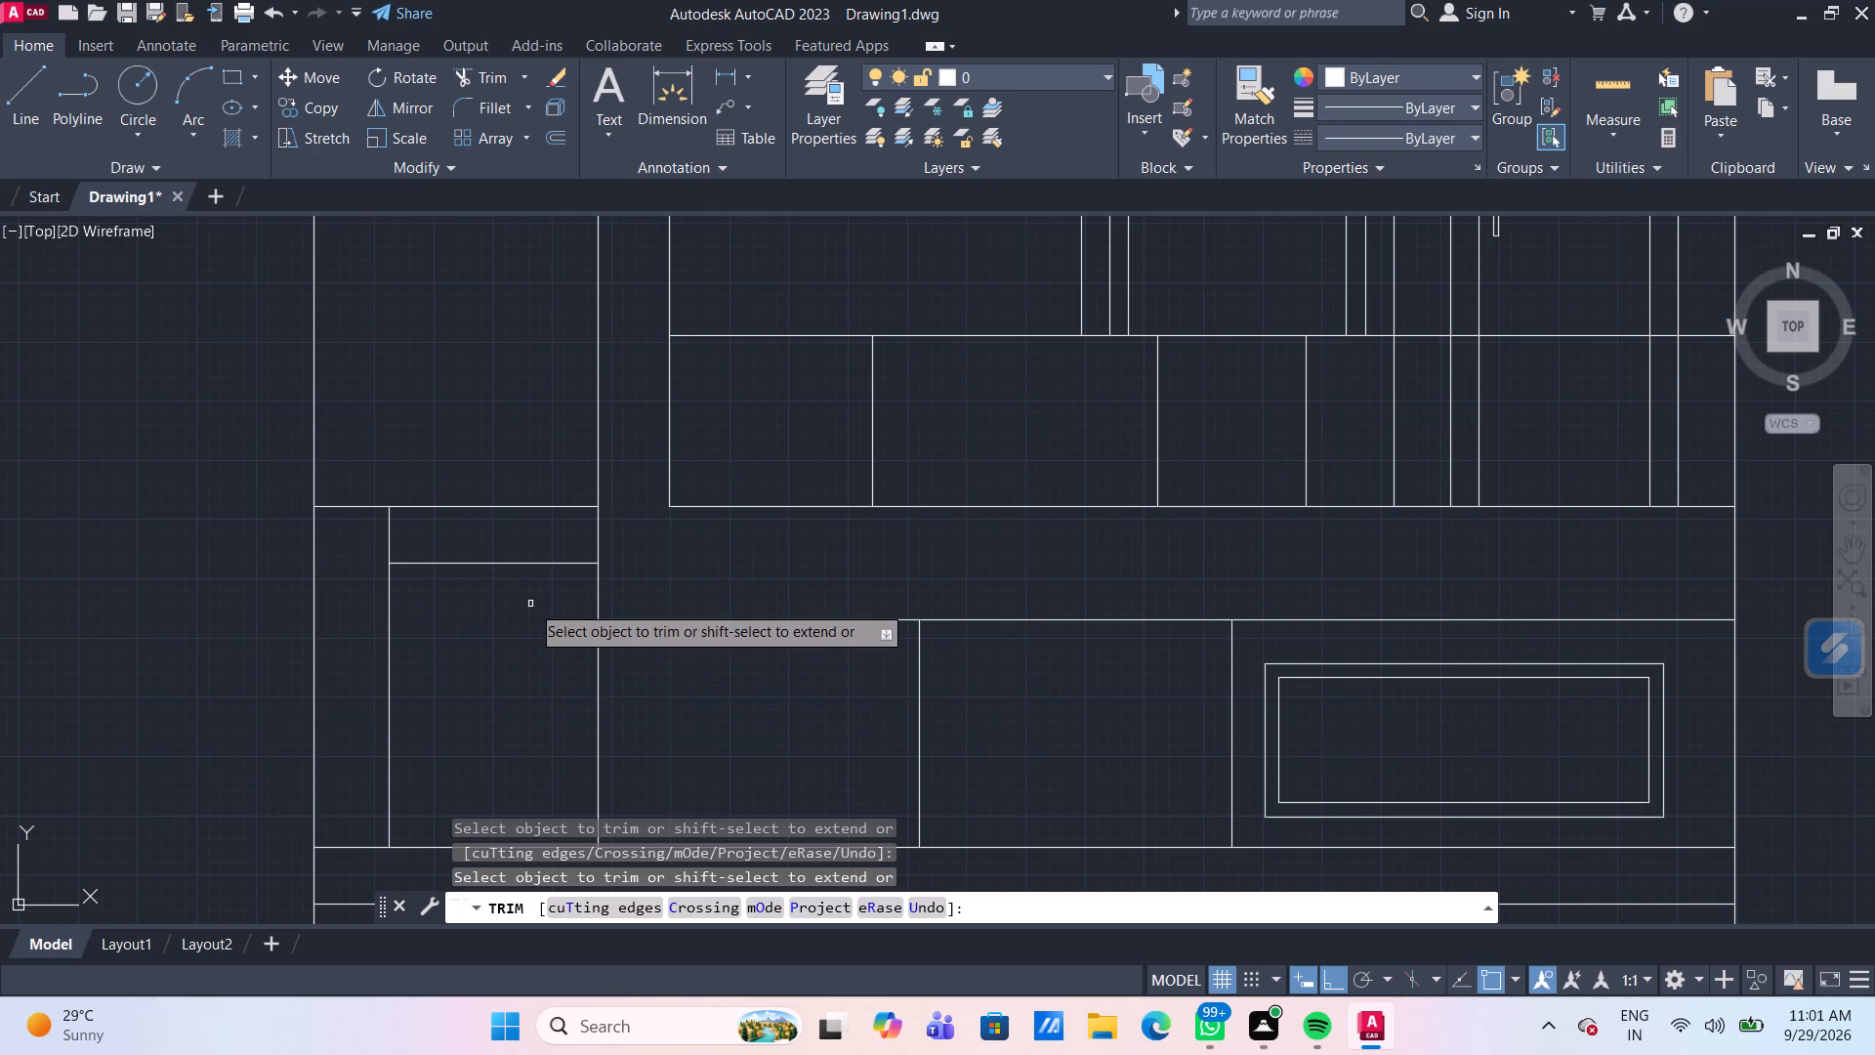
pyautogui.press('Escape')
# Move the remaining short horizontal line in the left bay up by 10" toward the horizontal line above it.
pyautogui.click(538, 566)
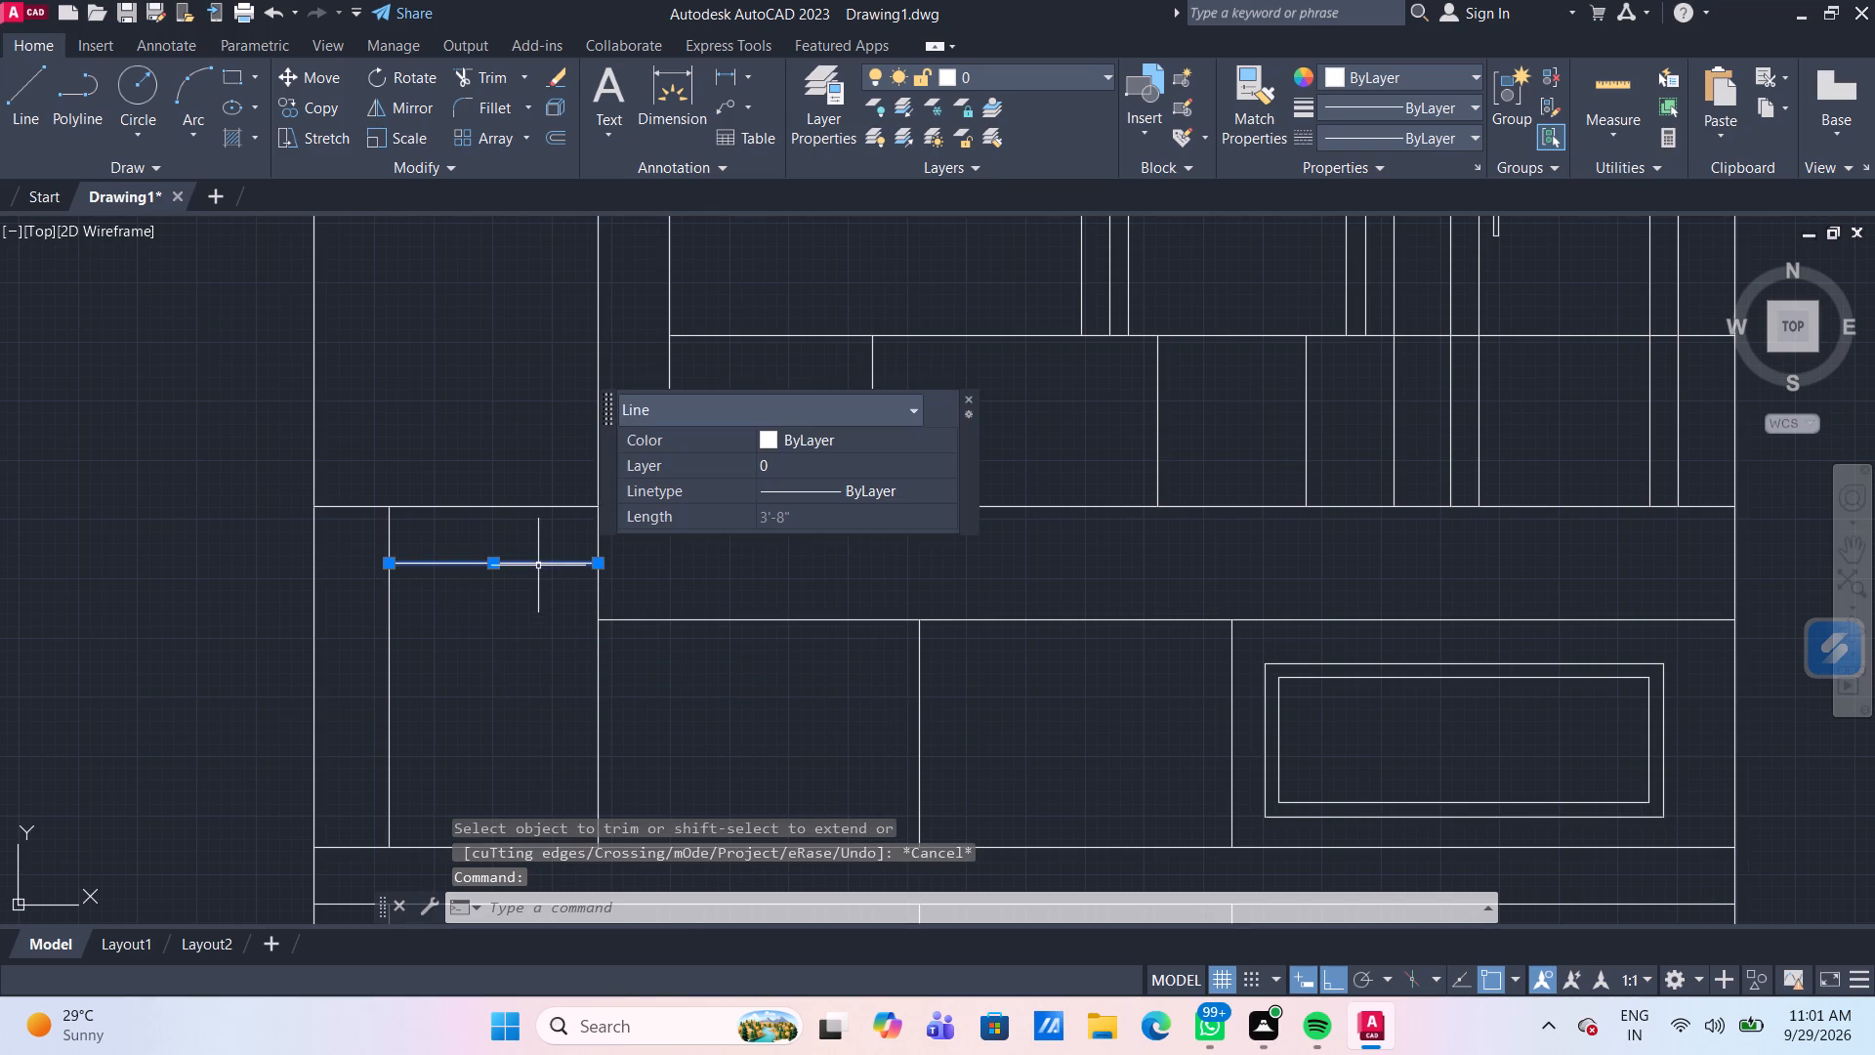
pyautogui.press('m')
pyautogui.press('Return')
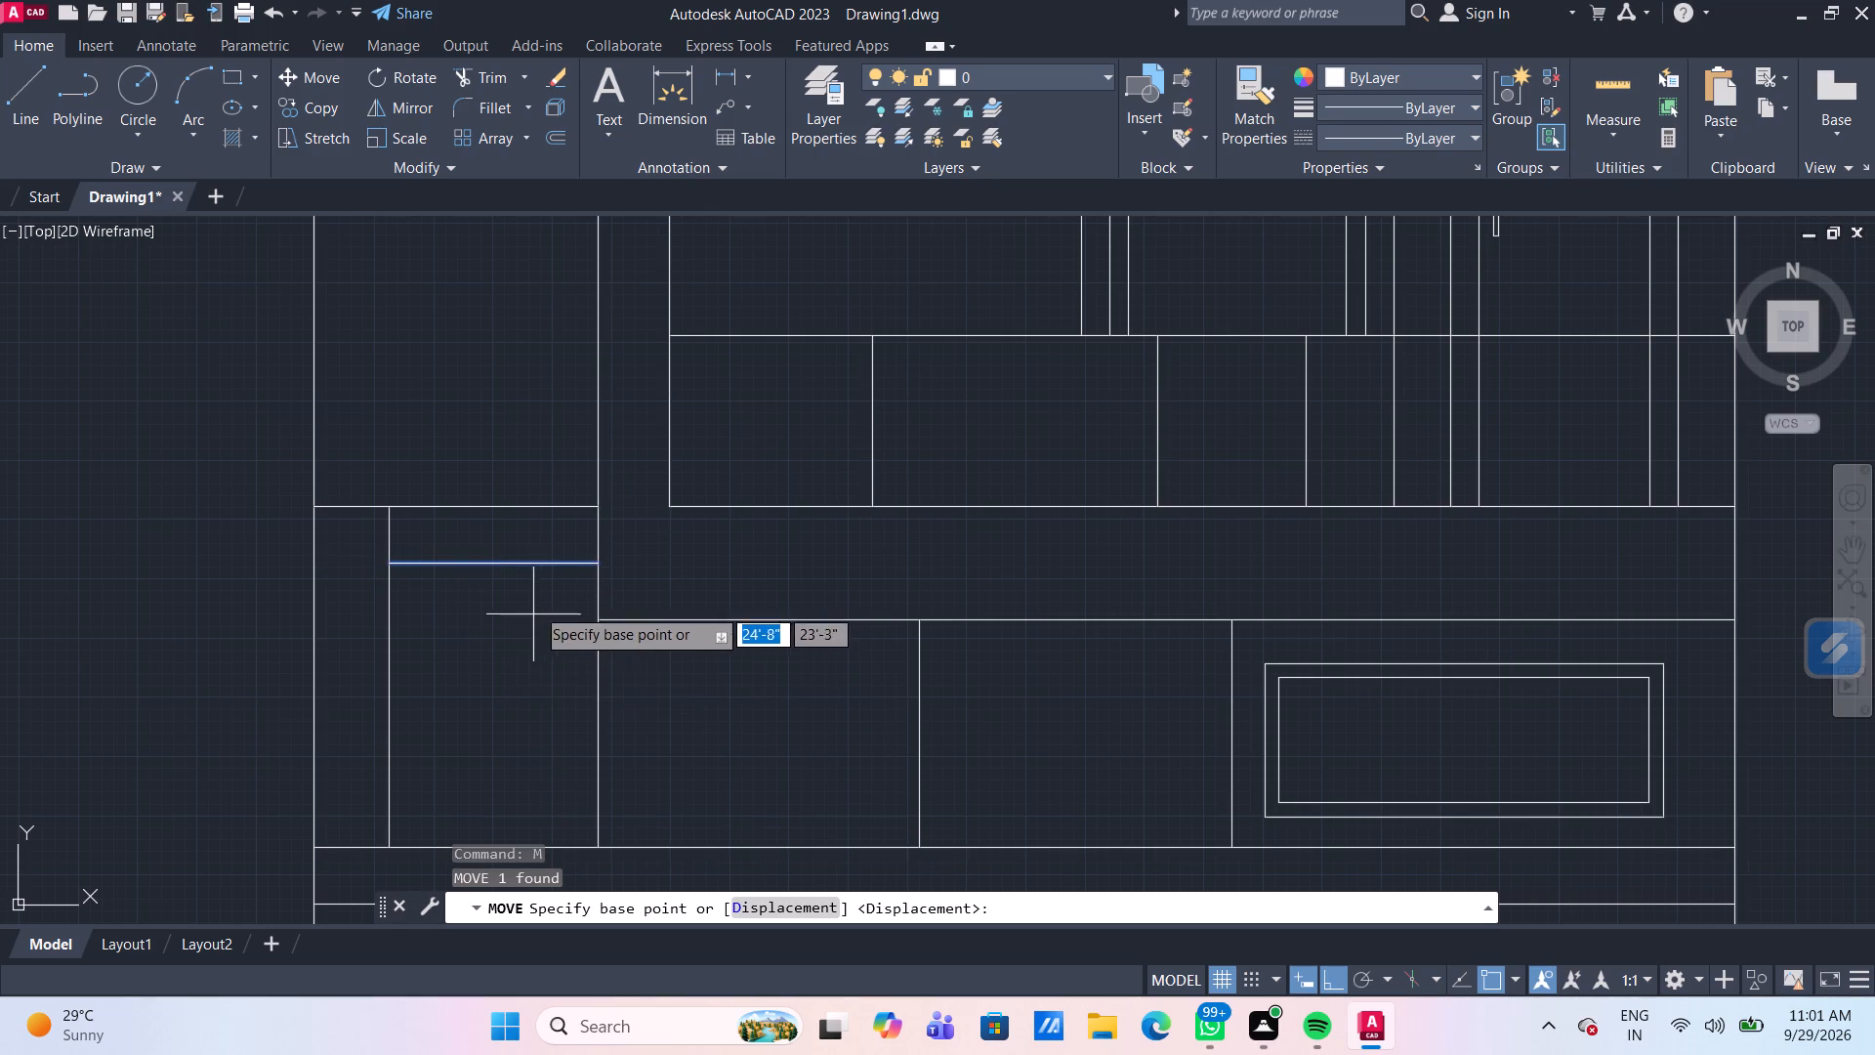
pyautogui.scroll(2, 565, 570)
pyautogui.click(637, 559)
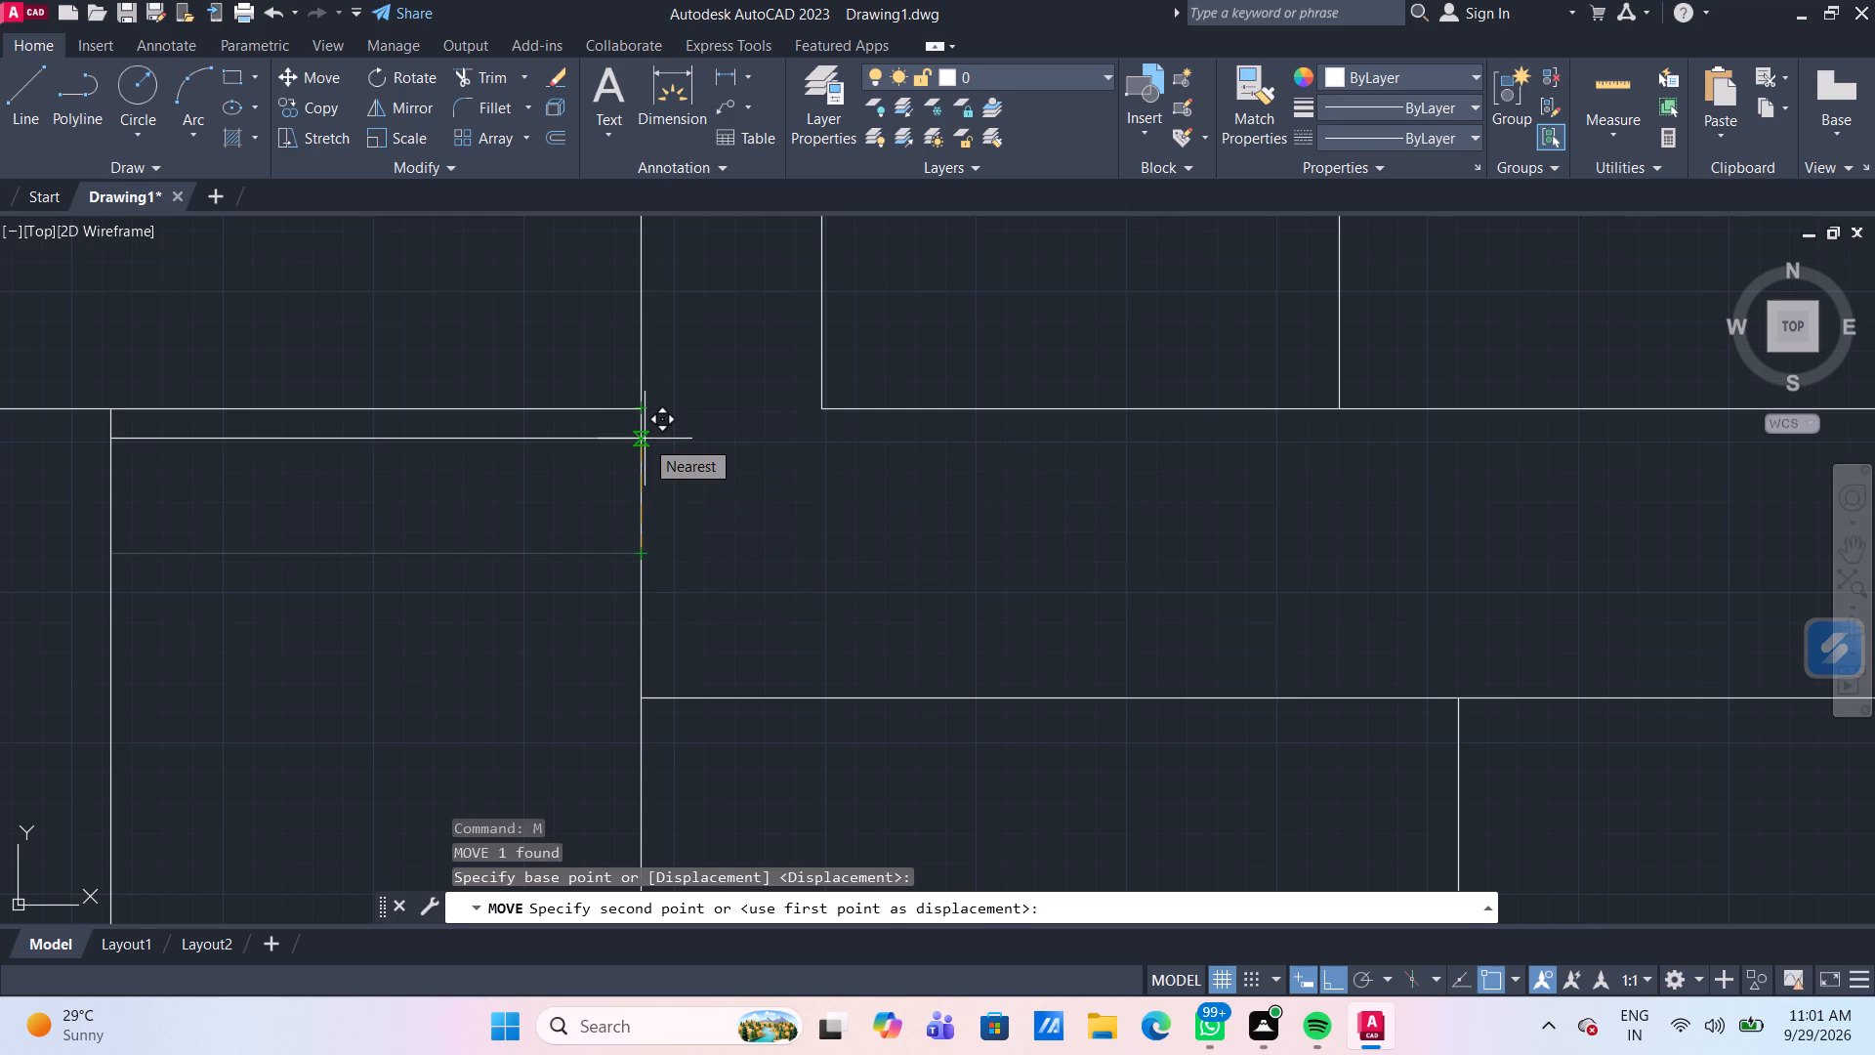
pyautogui.write('10"')
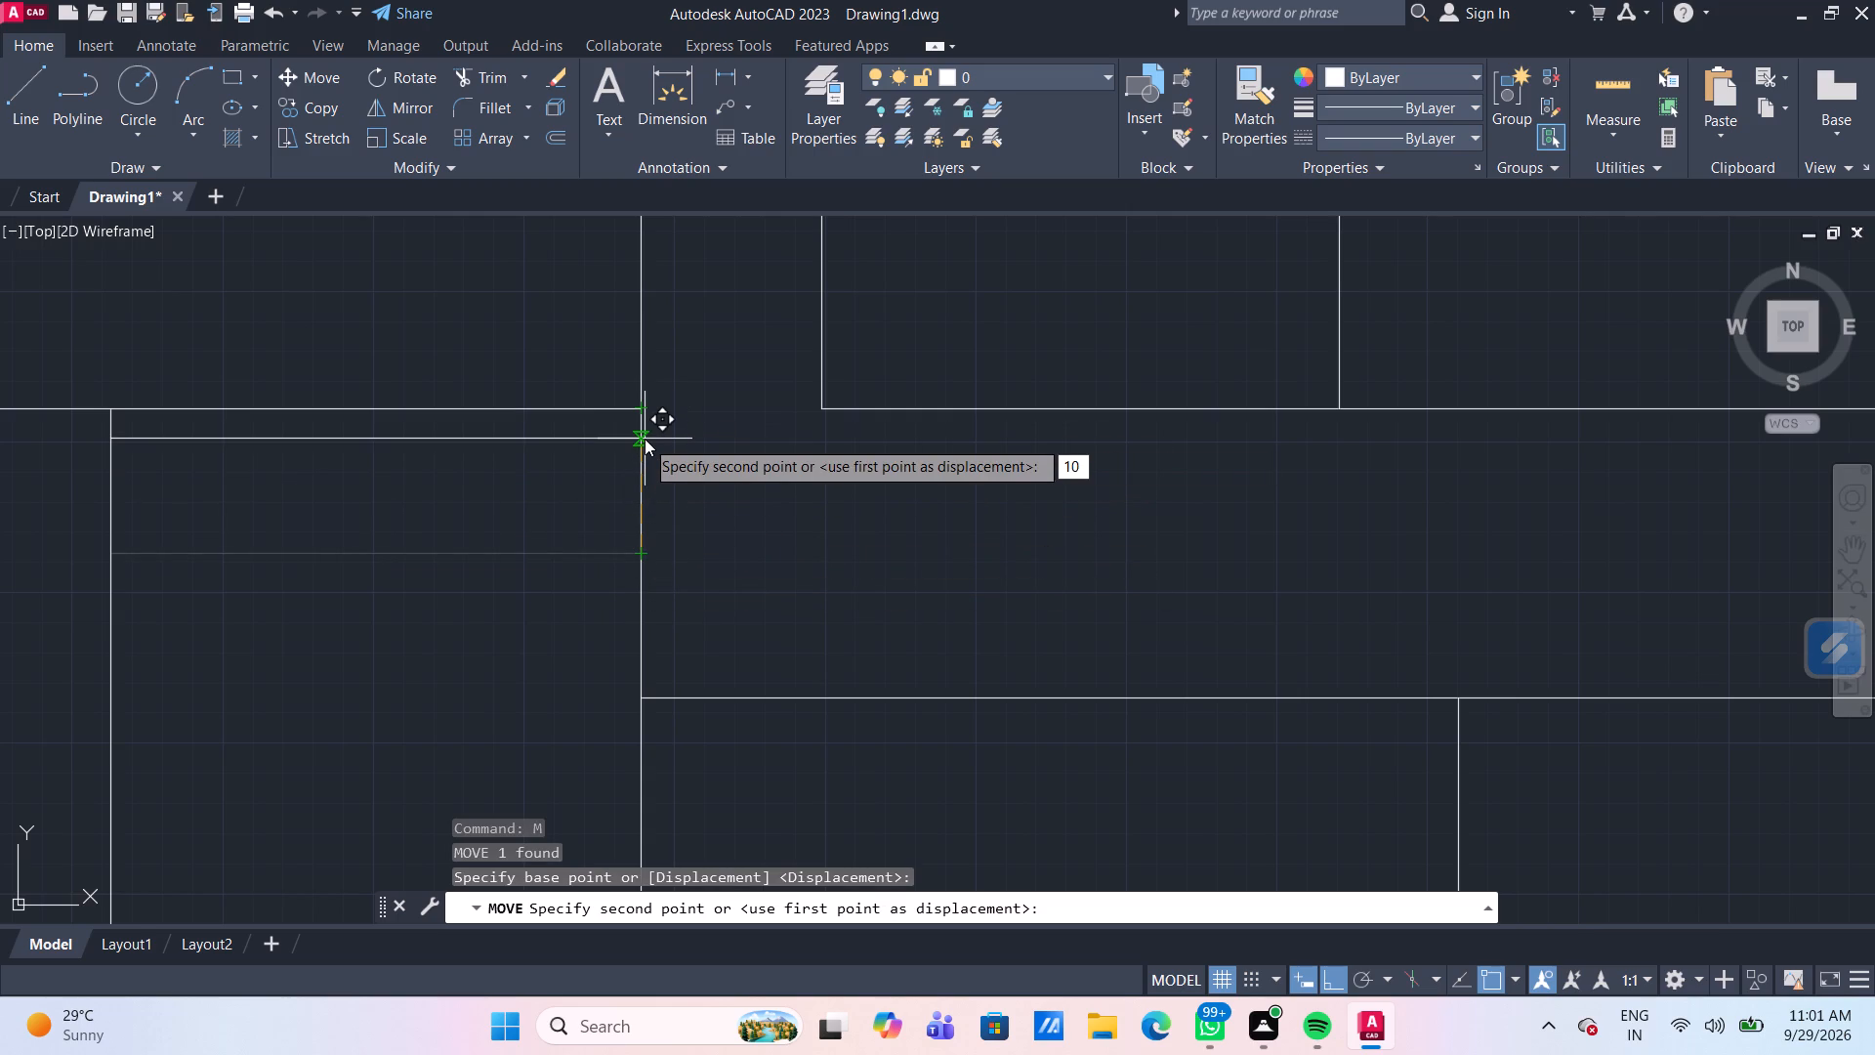
pyautogui.press('Return')
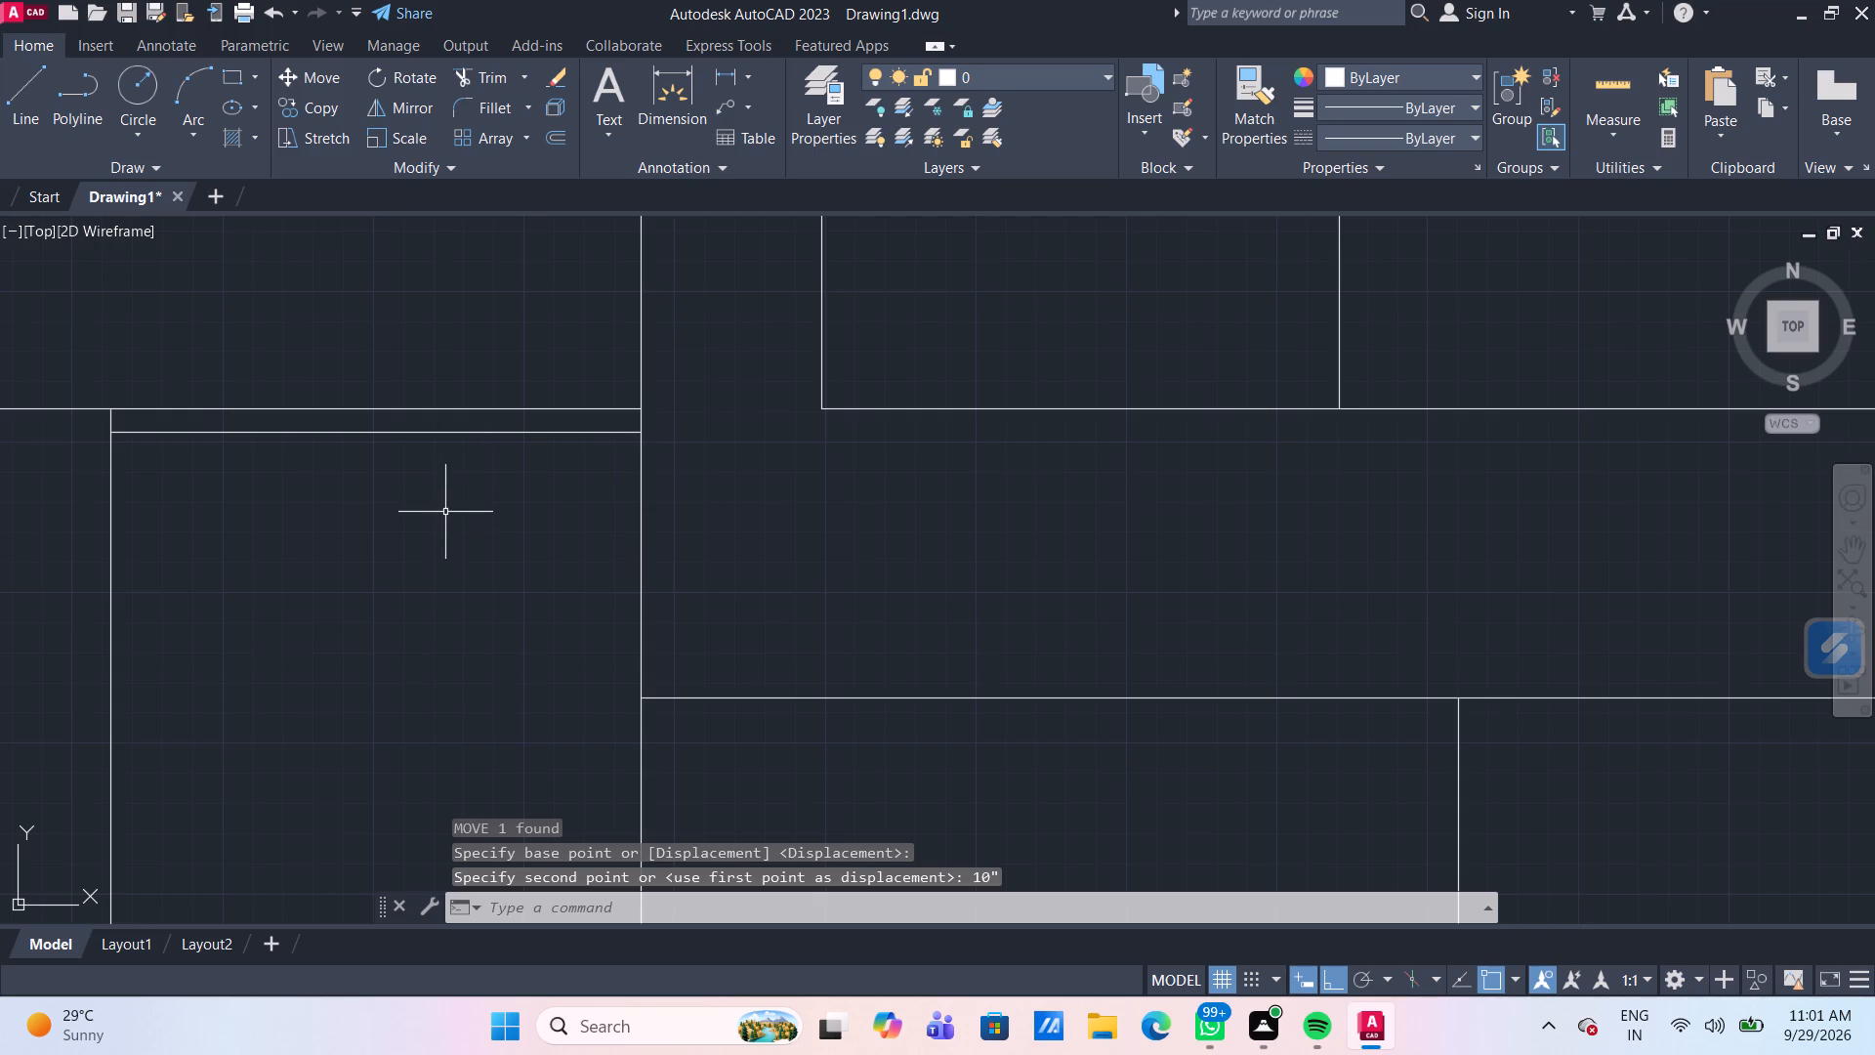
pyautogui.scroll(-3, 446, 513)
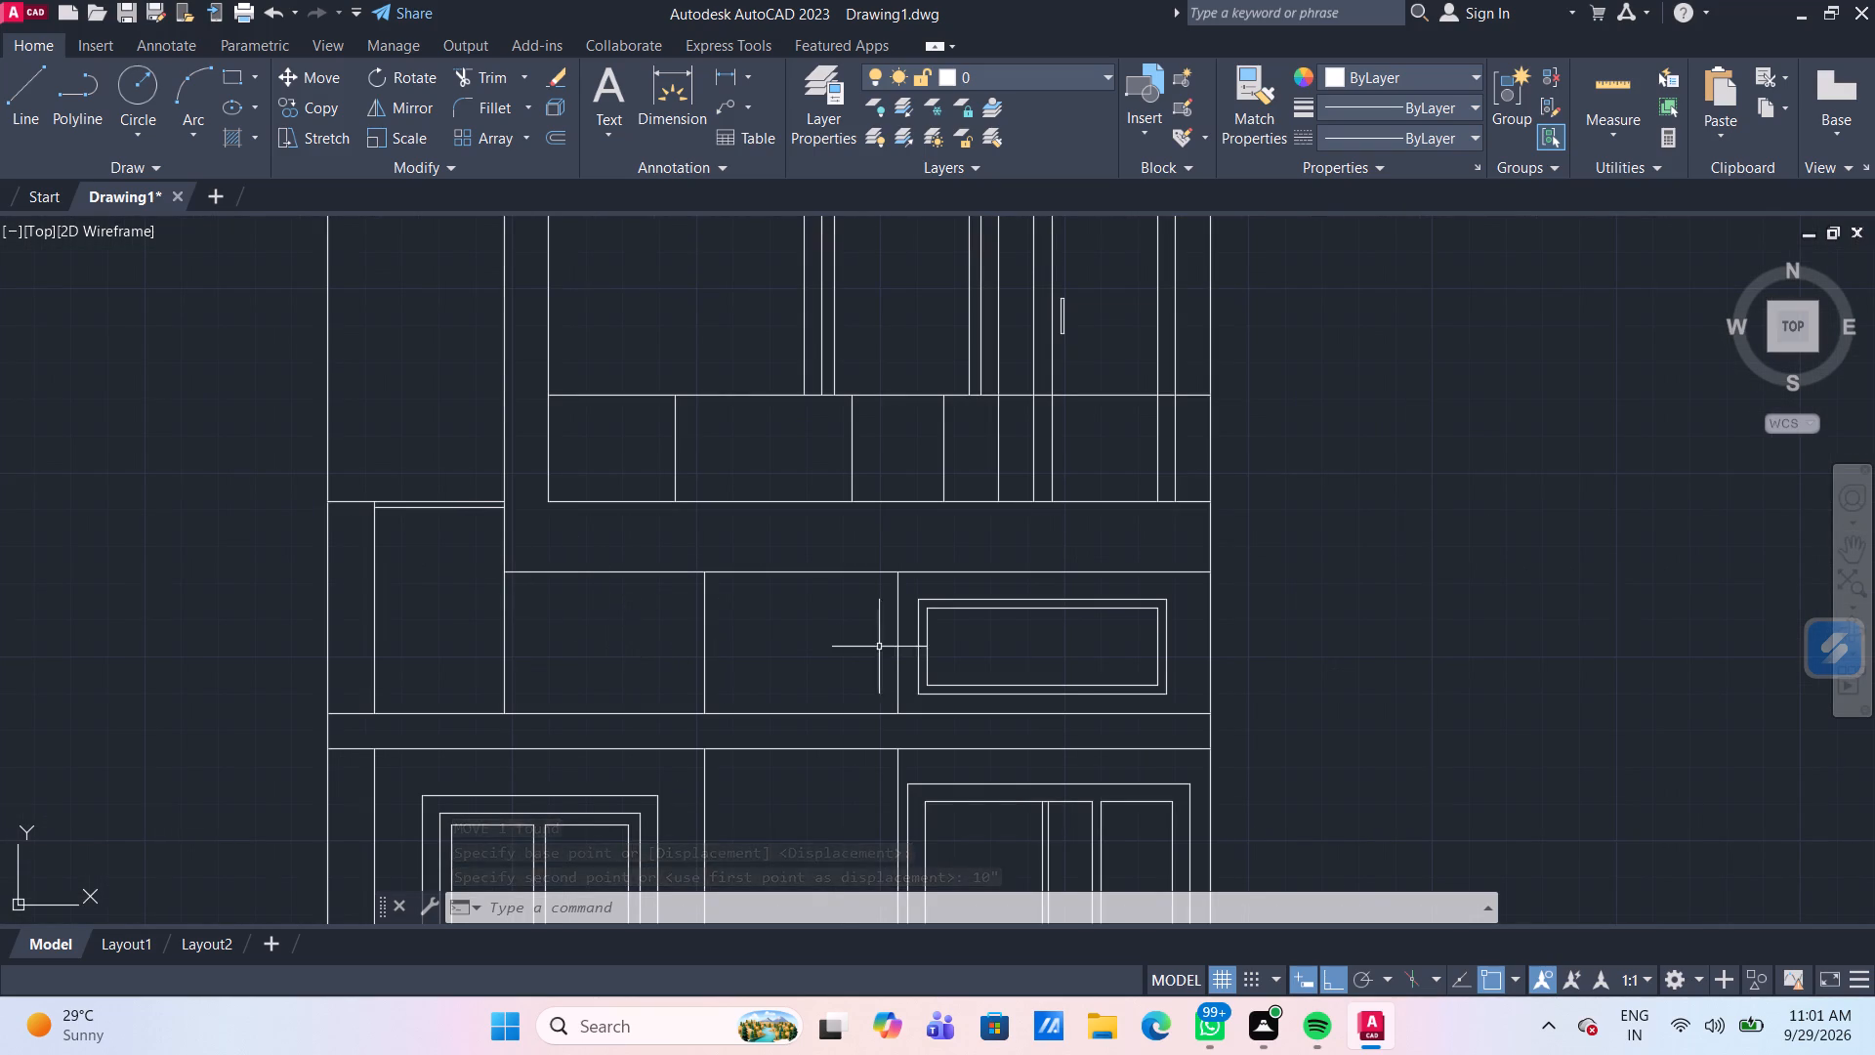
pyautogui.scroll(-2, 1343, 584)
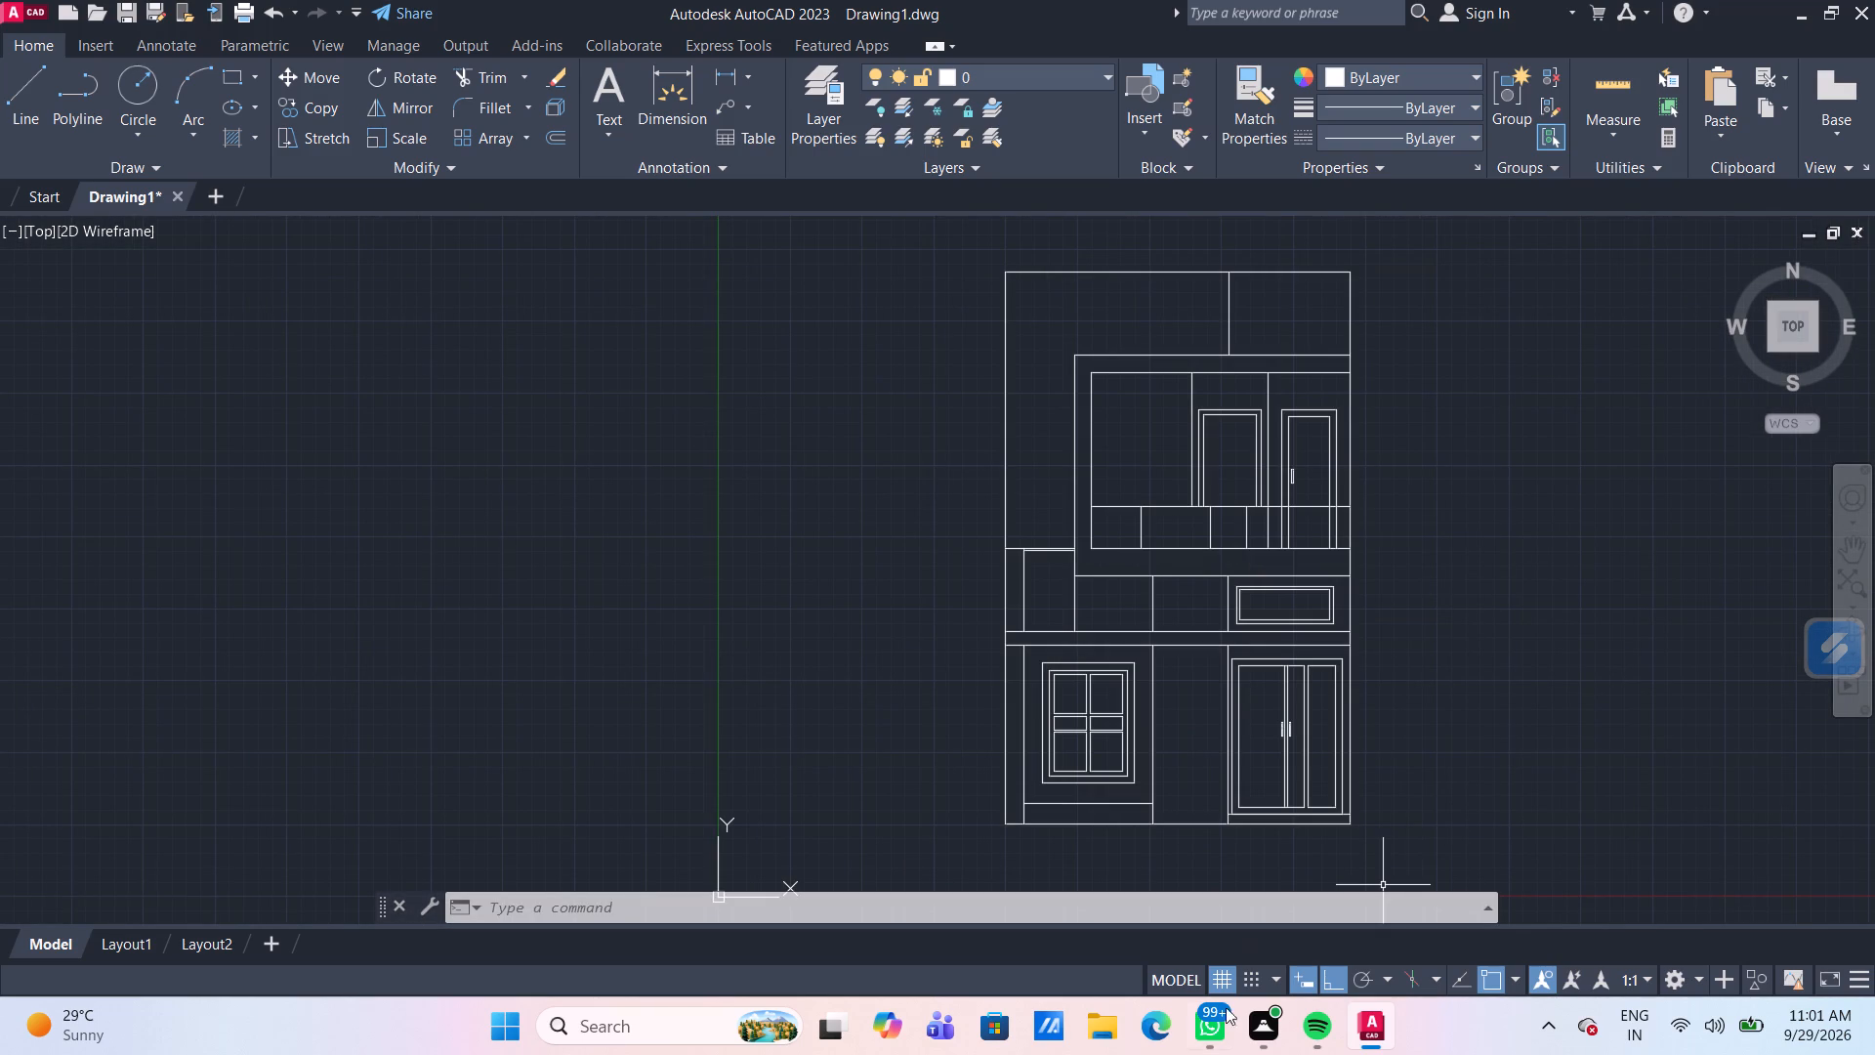
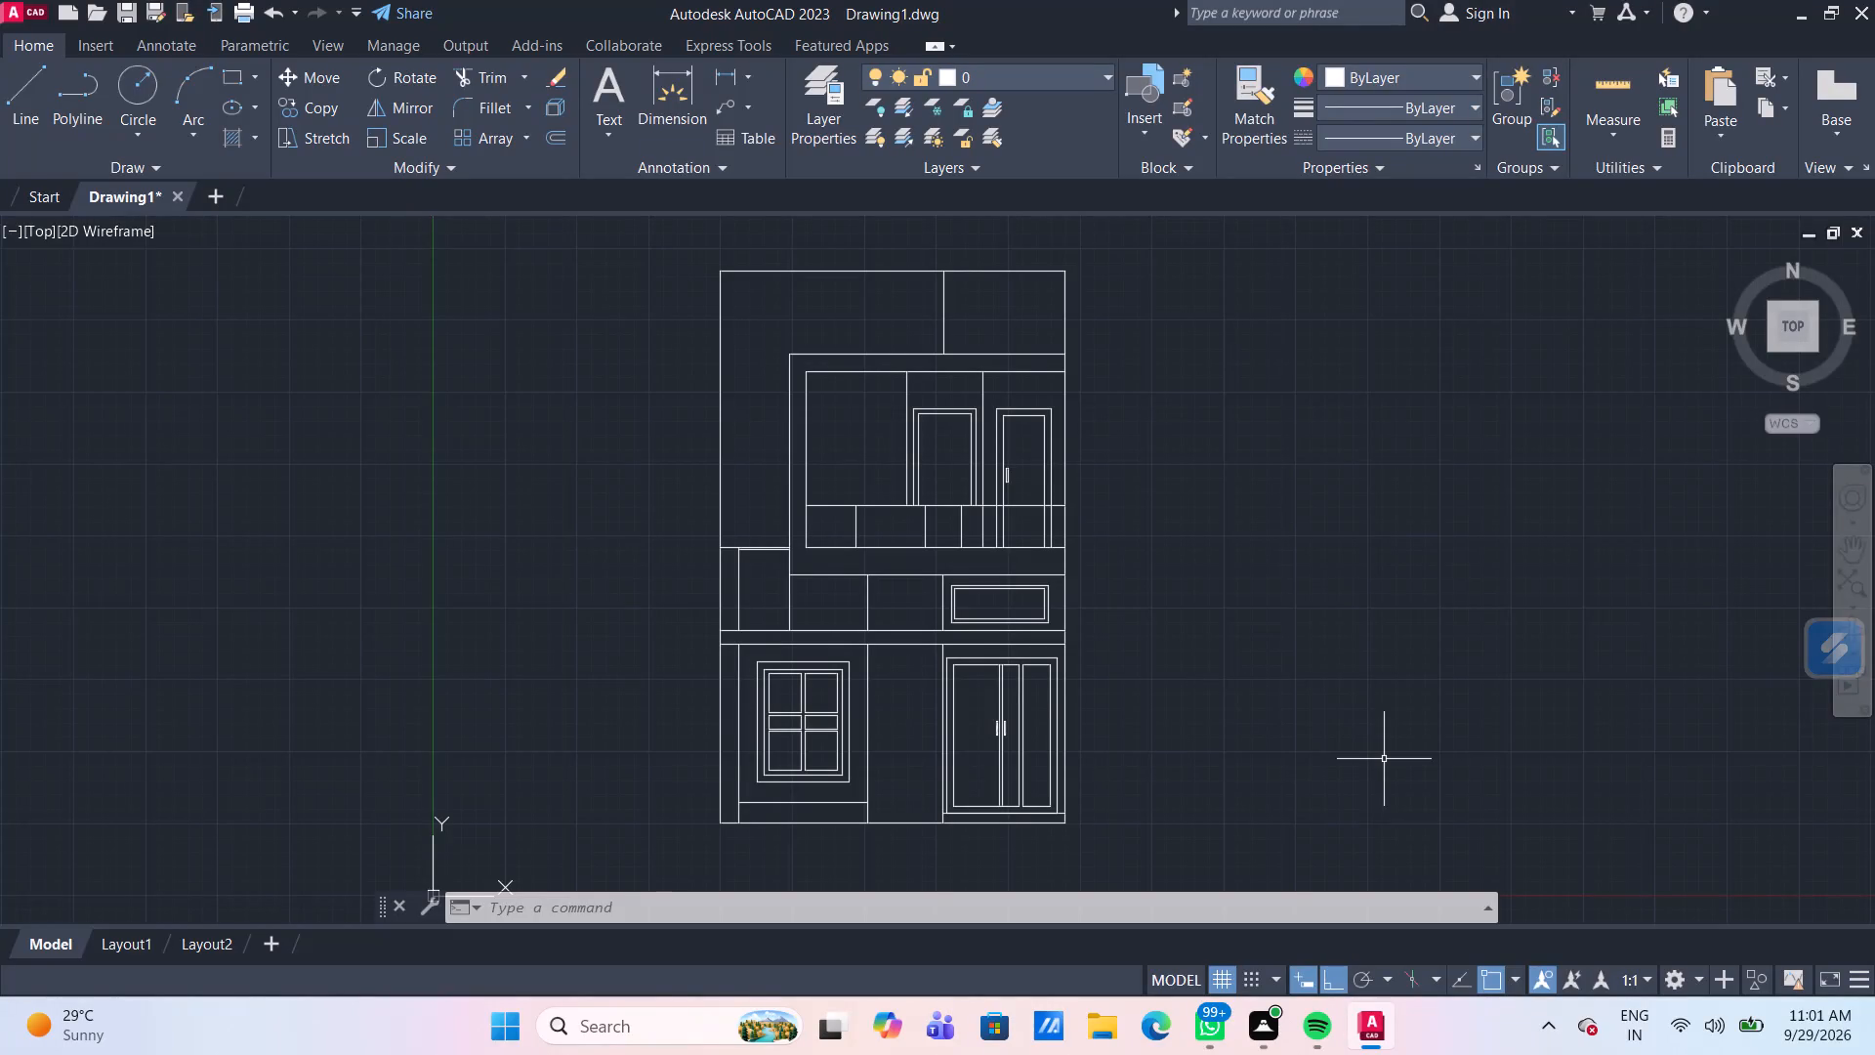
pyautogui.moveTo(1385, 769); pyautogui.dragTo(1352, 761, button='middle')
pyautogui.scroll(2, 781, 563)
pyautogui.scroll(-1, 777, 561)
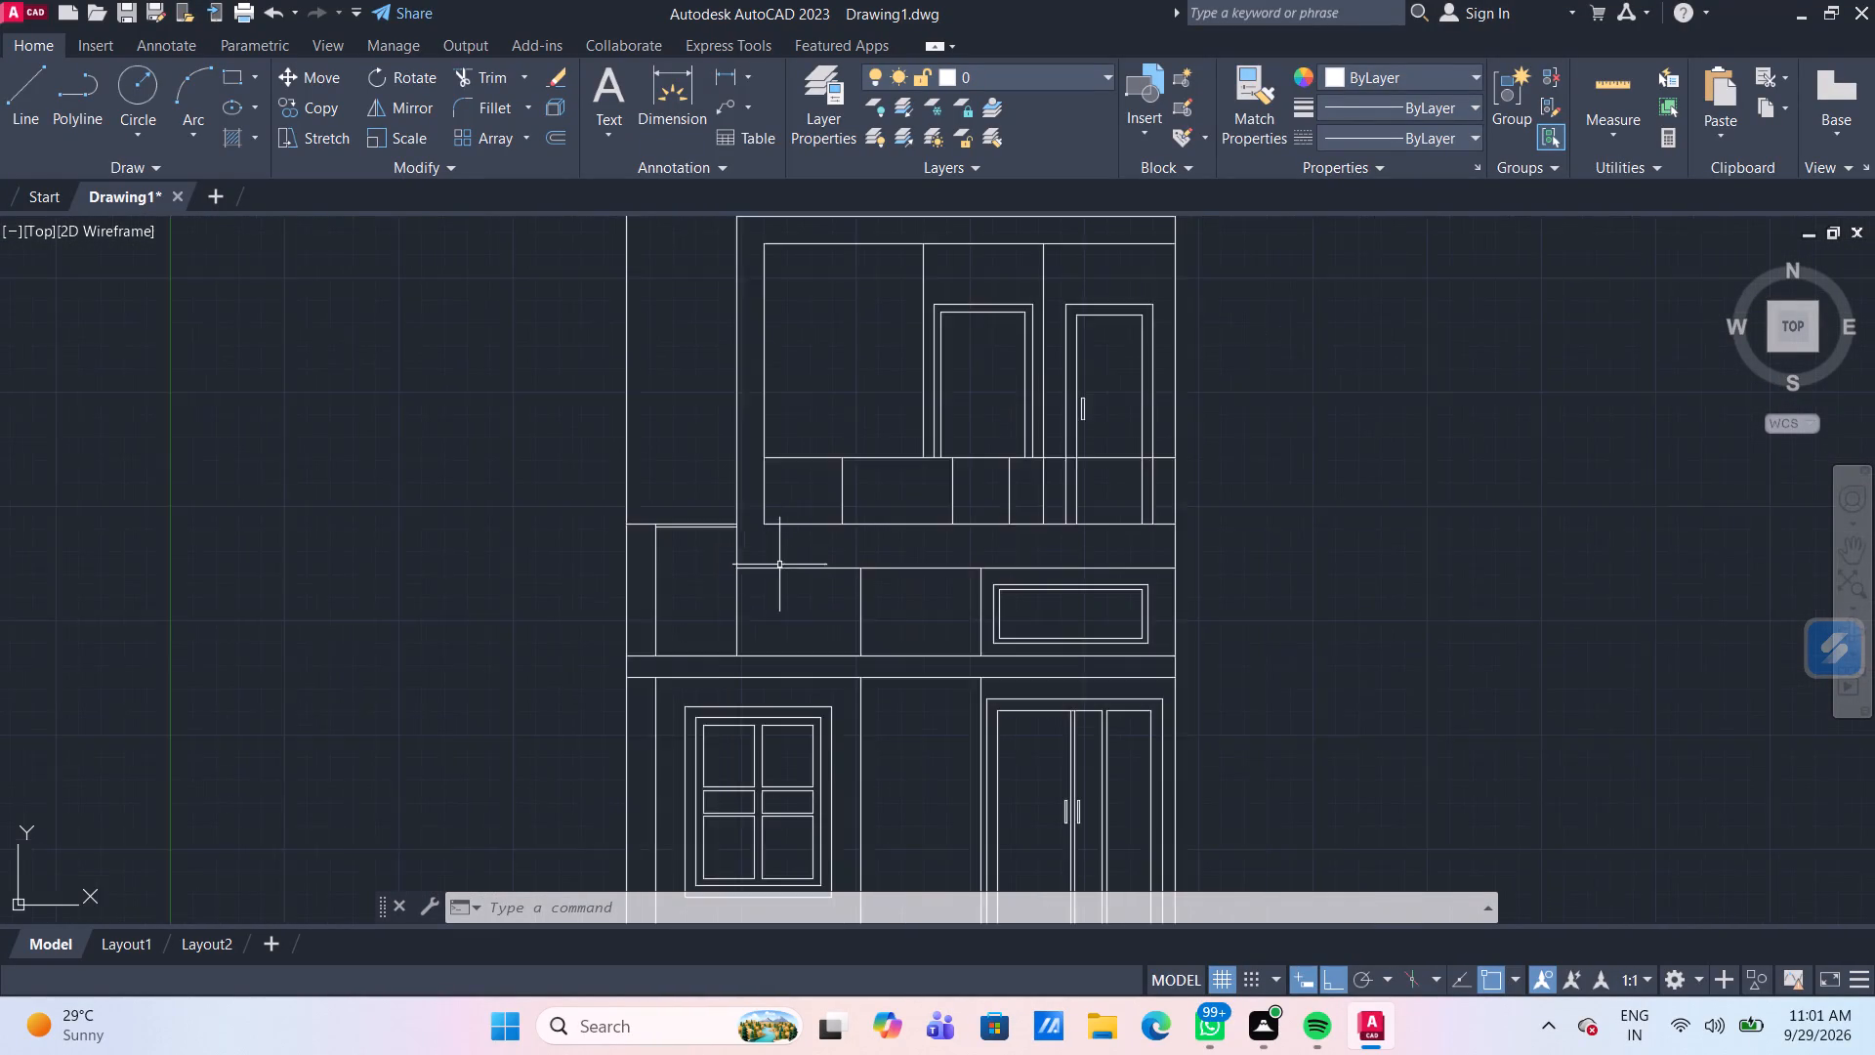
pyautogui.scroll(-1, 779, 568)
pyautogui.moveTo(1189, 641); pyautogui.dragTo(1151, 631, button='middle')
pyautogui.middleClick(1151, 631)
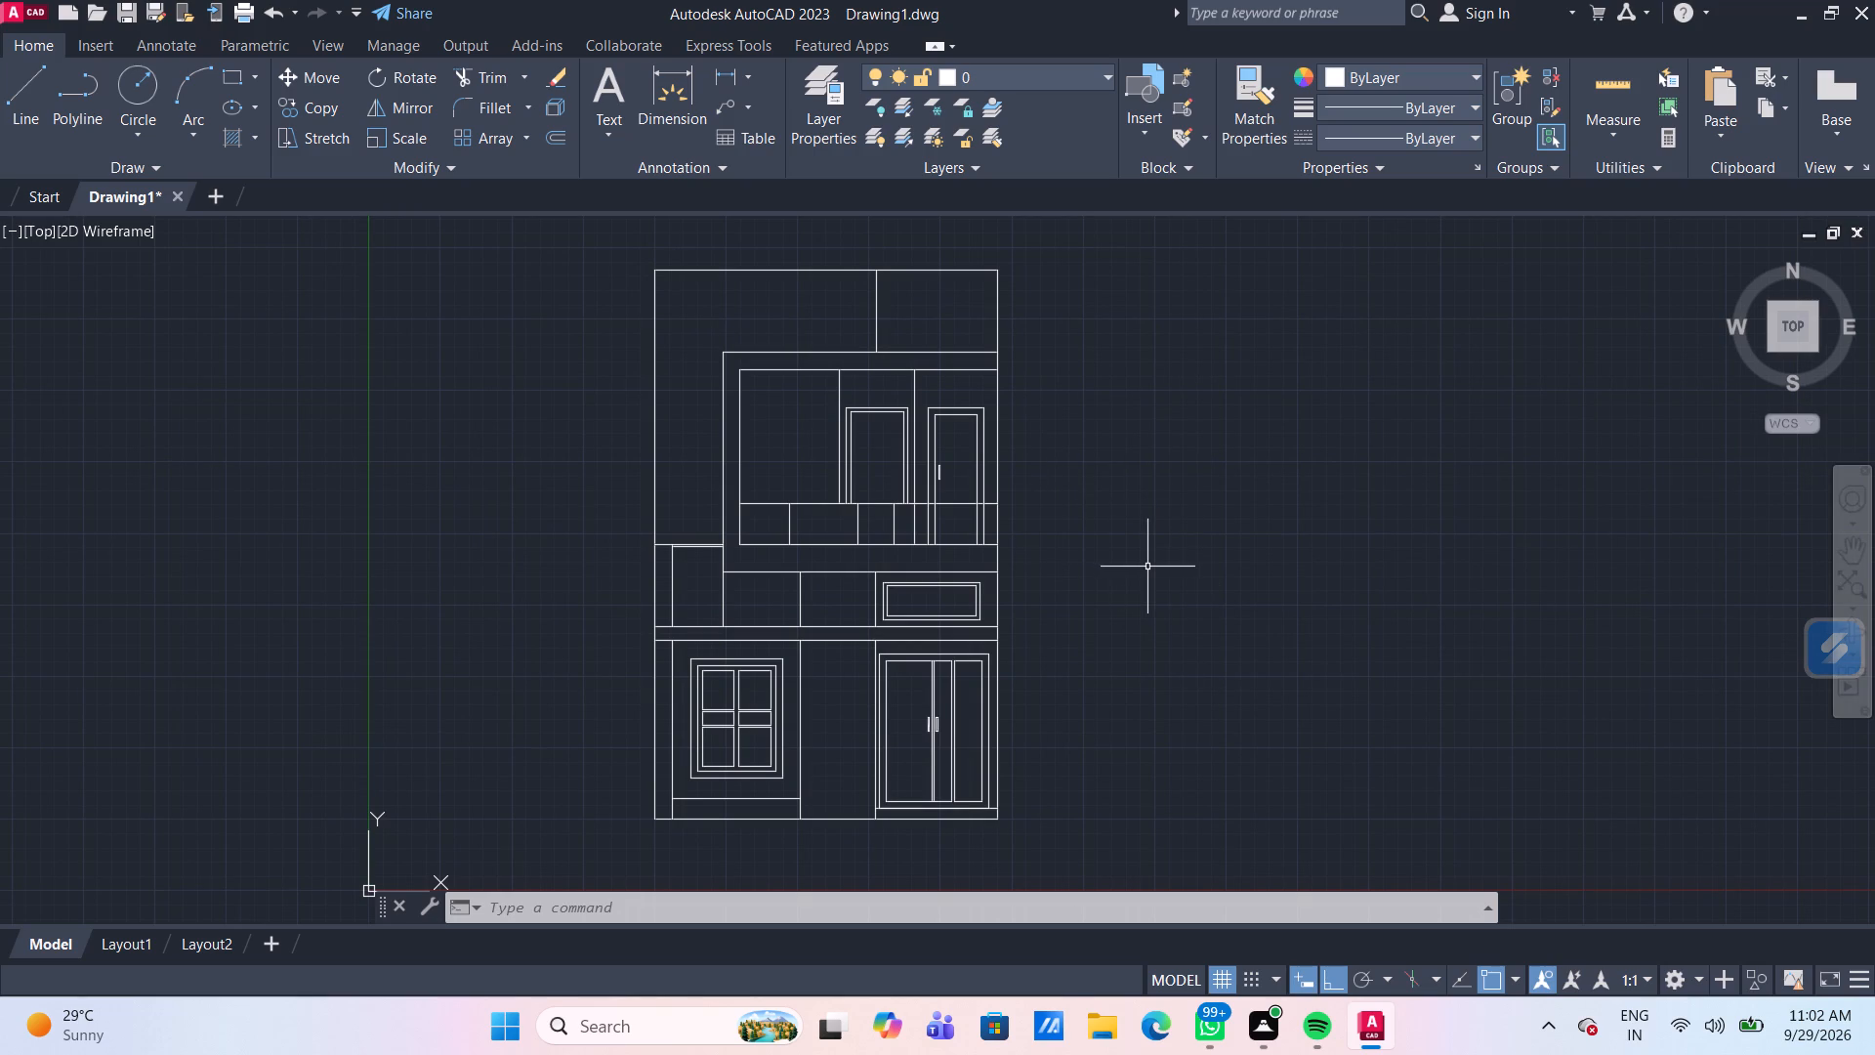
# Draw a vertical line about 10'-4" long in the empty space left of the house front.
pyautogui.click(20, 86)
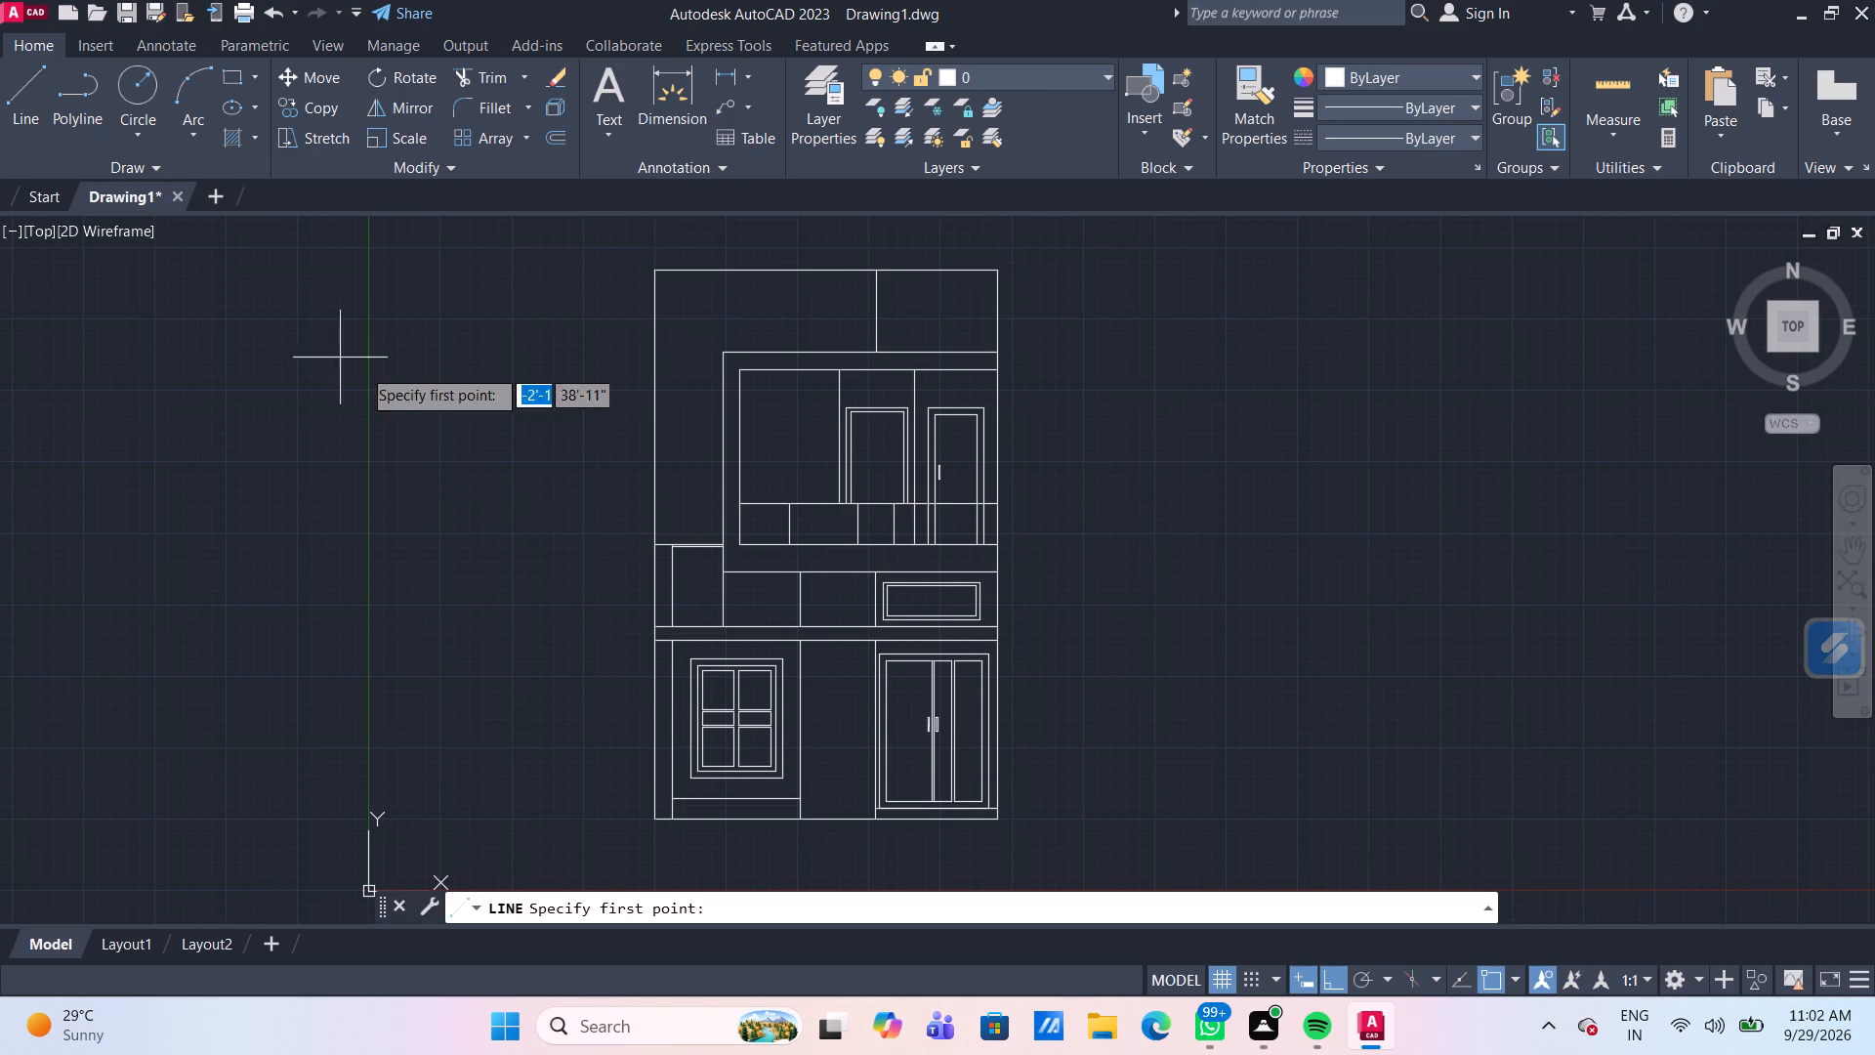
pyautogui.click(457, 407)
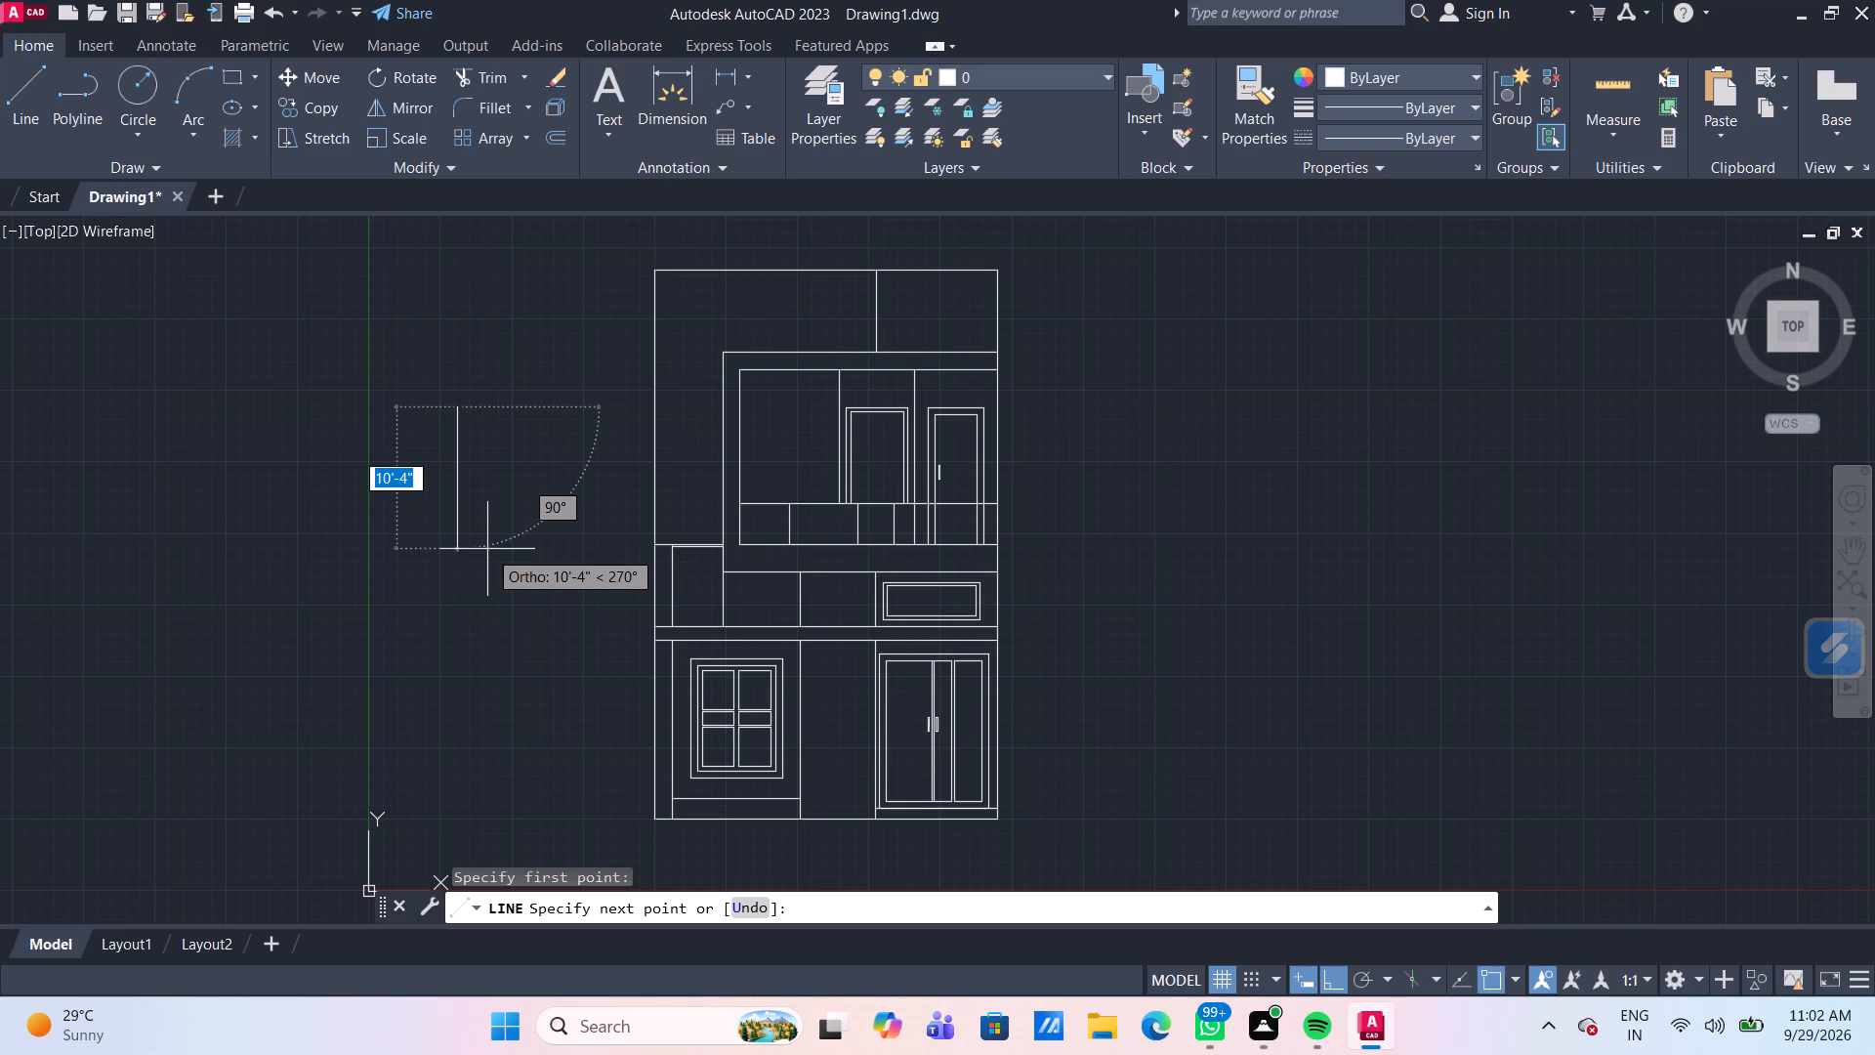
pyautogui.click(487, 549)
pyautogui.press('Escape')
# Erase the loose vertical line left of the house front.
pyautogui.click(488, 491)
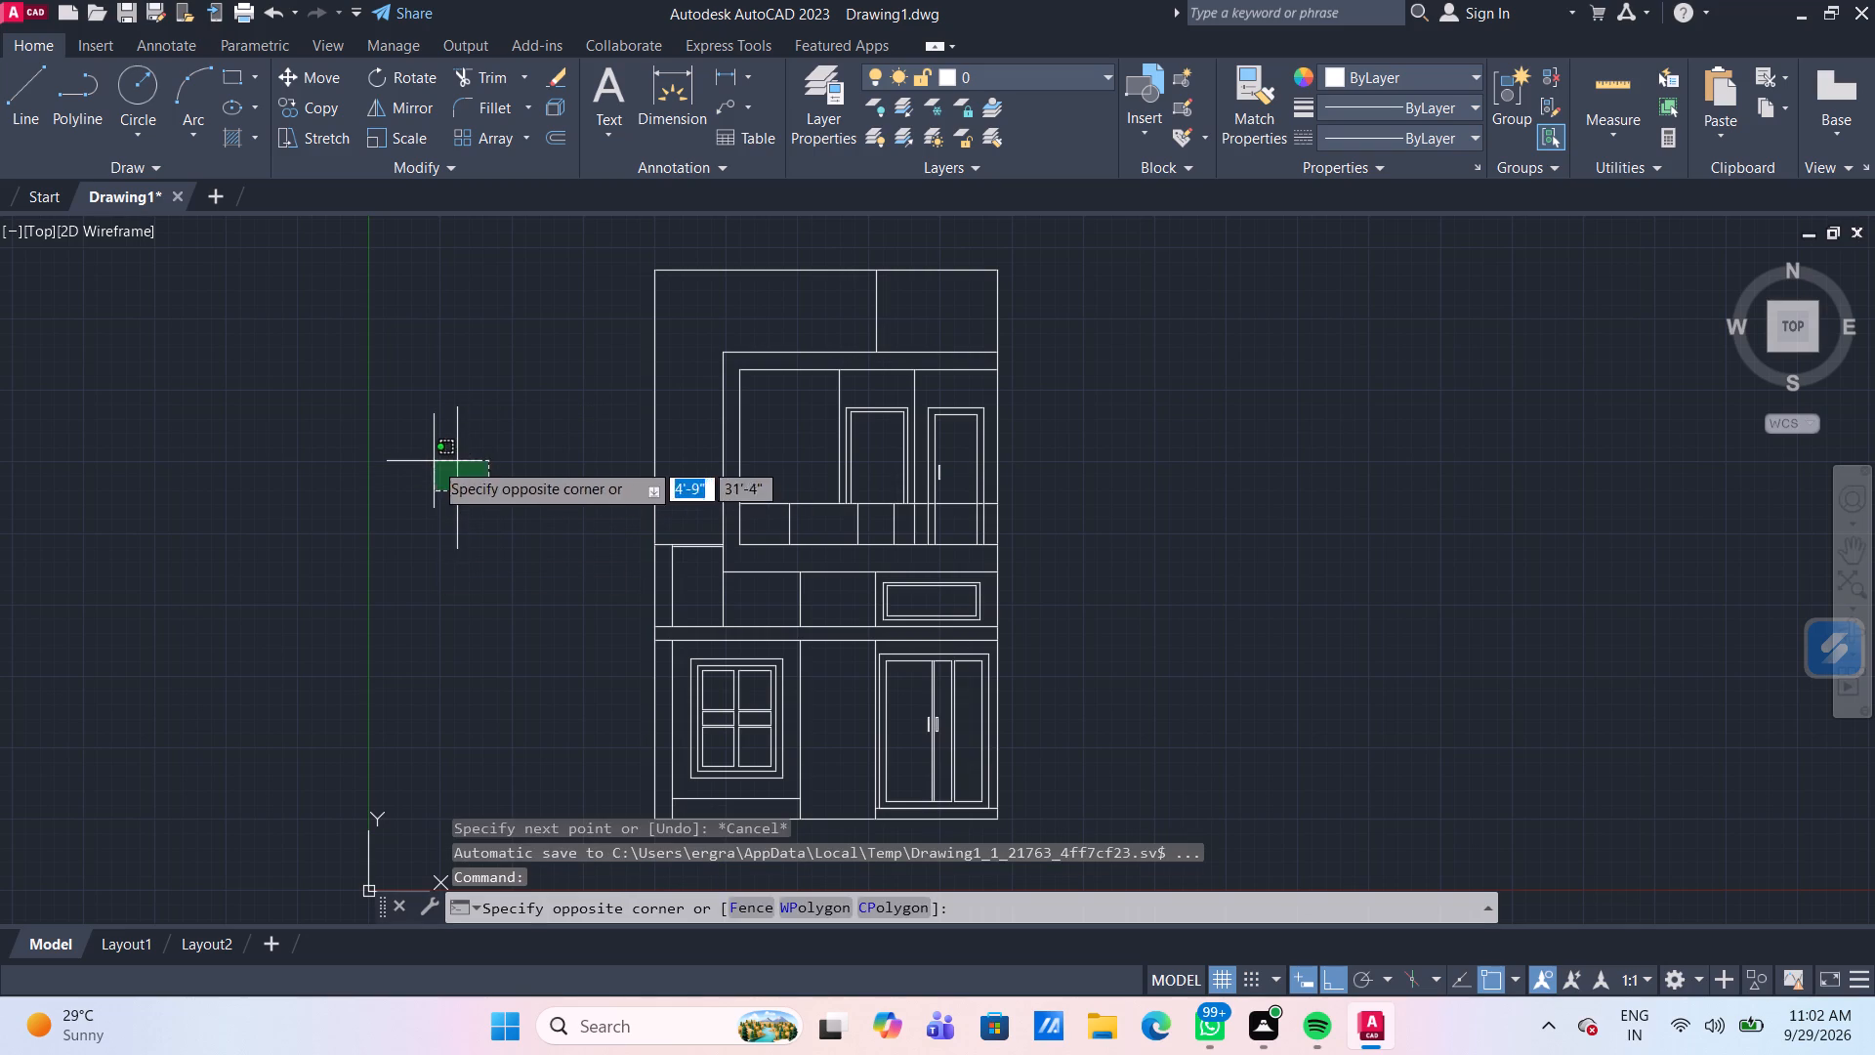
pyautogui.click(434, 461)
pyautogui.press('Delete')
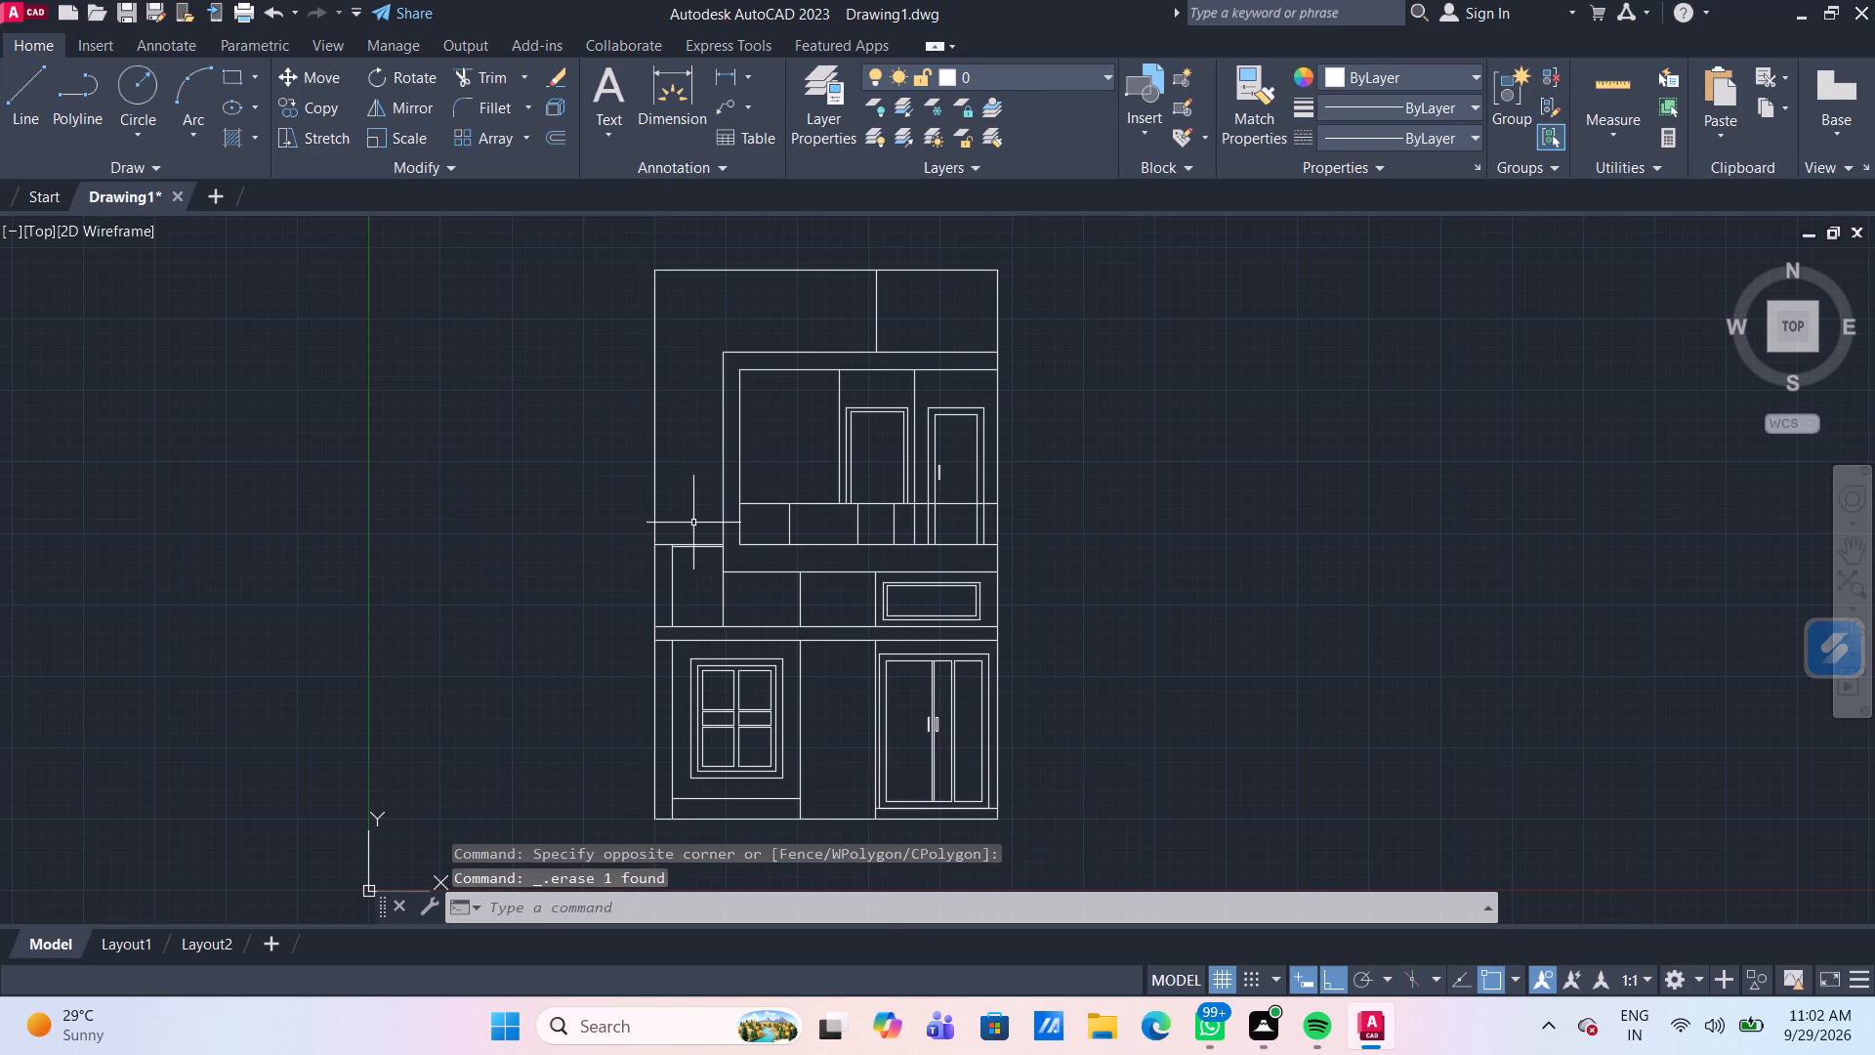
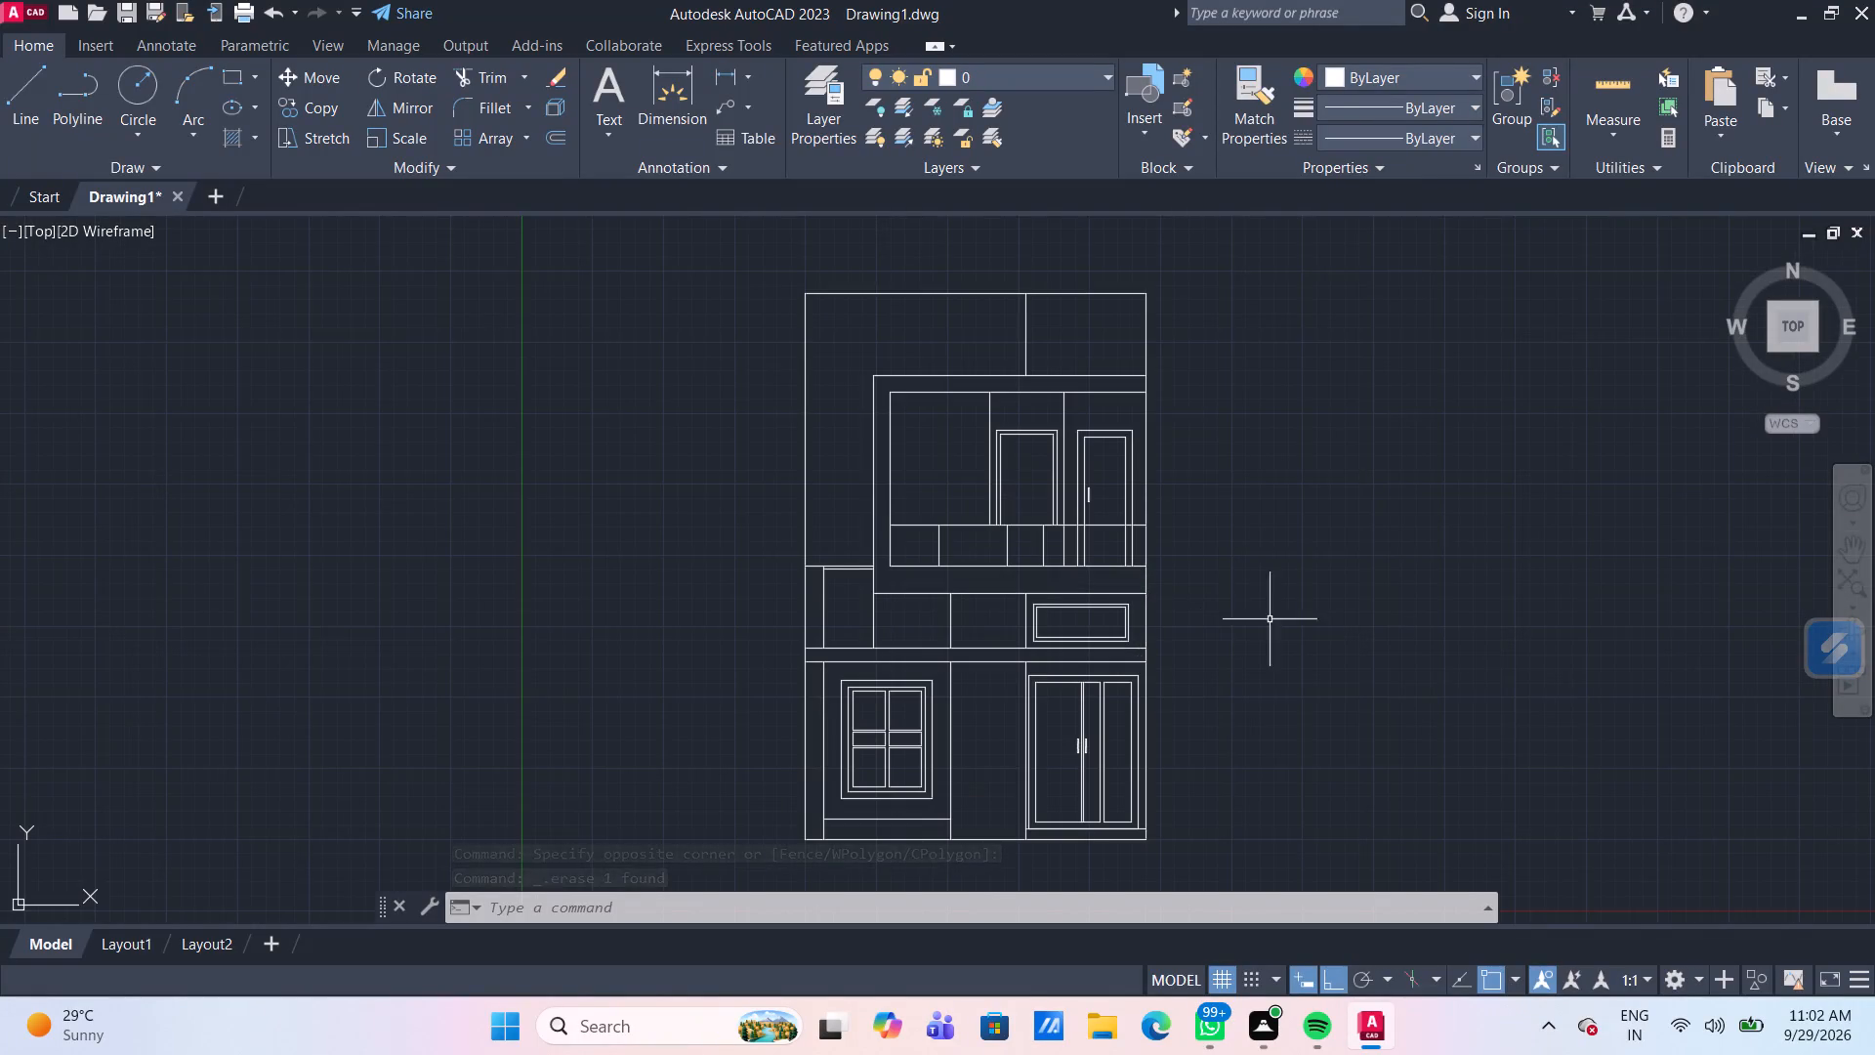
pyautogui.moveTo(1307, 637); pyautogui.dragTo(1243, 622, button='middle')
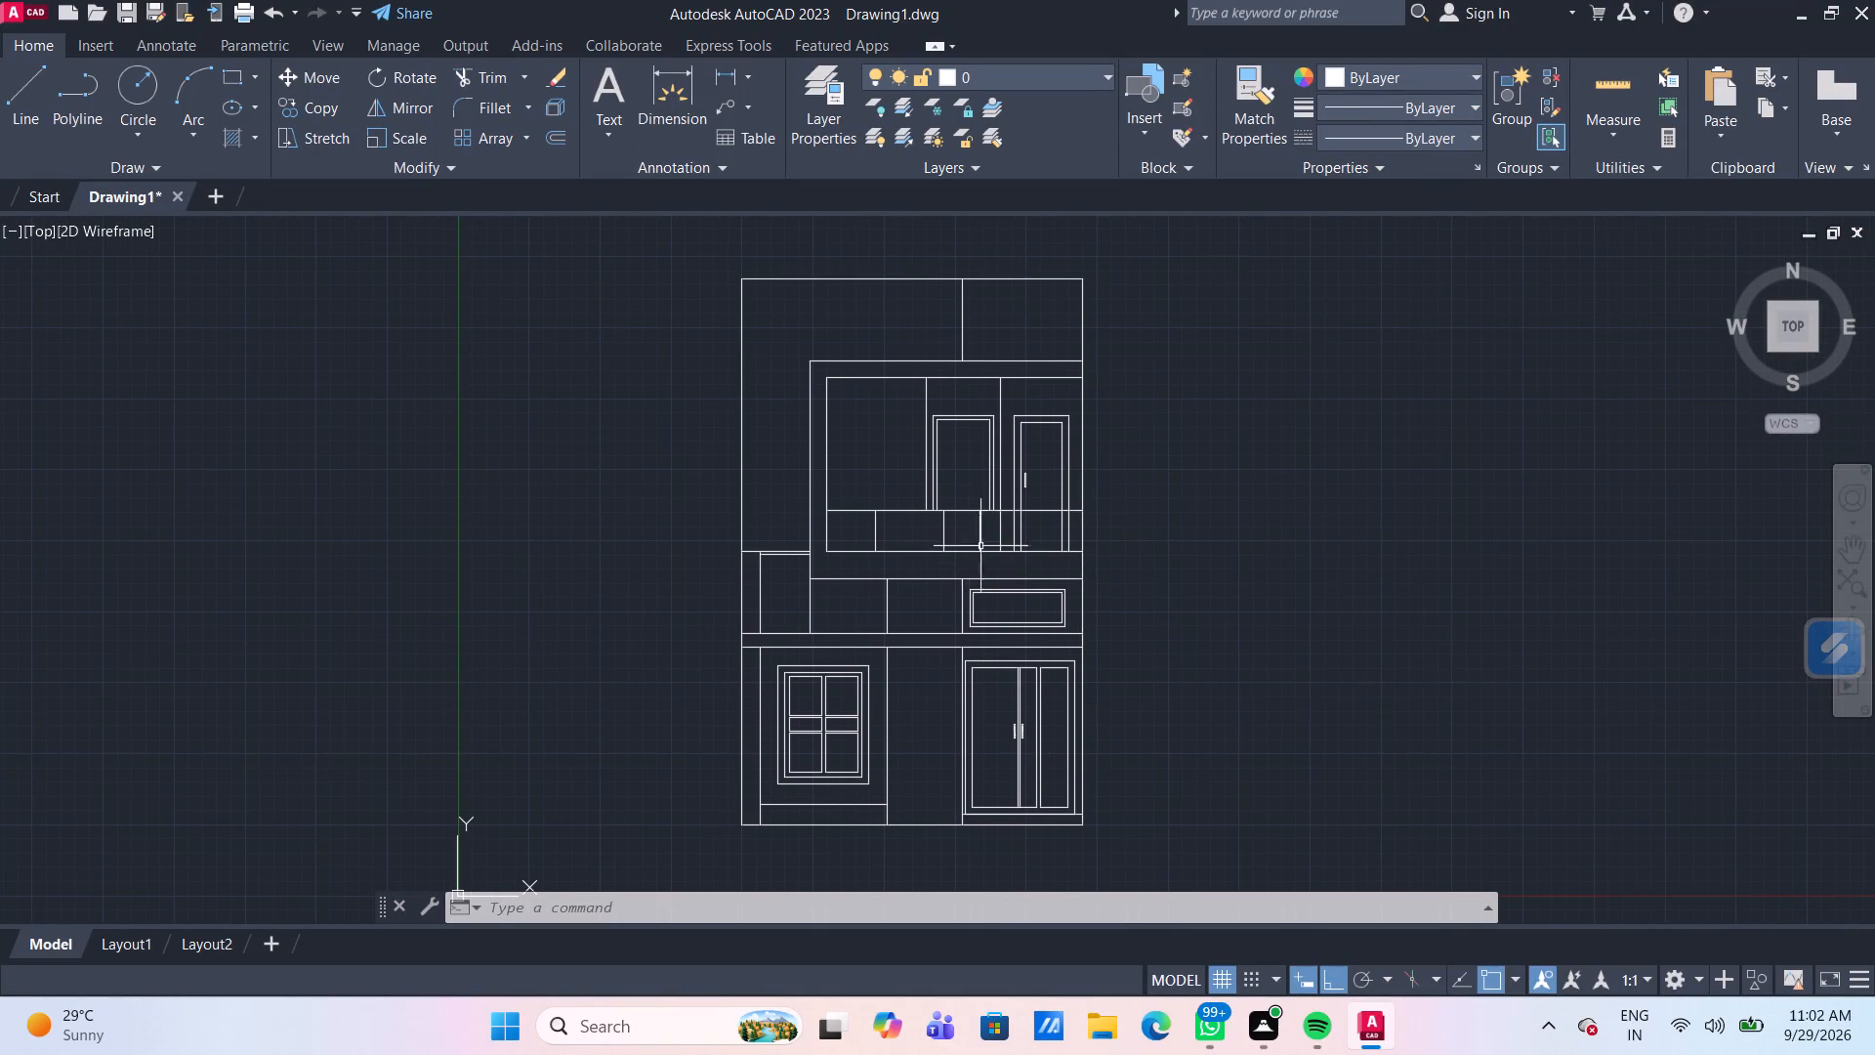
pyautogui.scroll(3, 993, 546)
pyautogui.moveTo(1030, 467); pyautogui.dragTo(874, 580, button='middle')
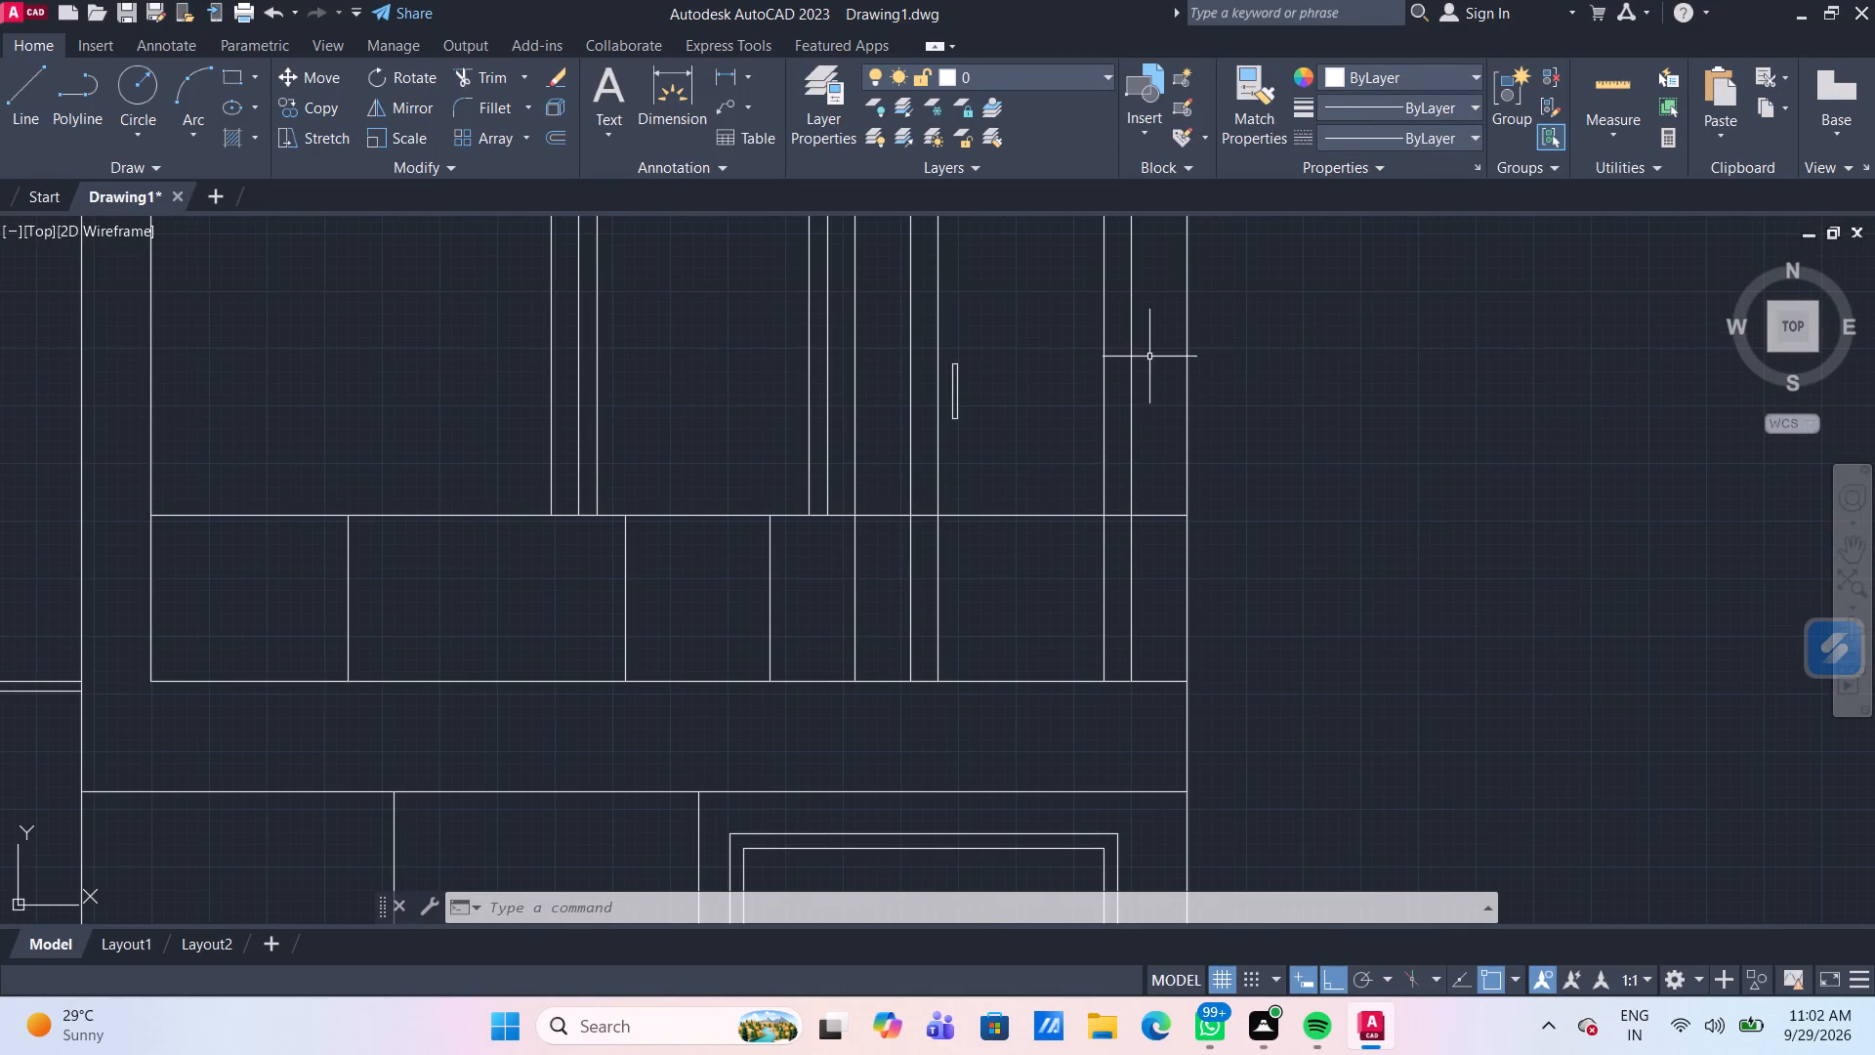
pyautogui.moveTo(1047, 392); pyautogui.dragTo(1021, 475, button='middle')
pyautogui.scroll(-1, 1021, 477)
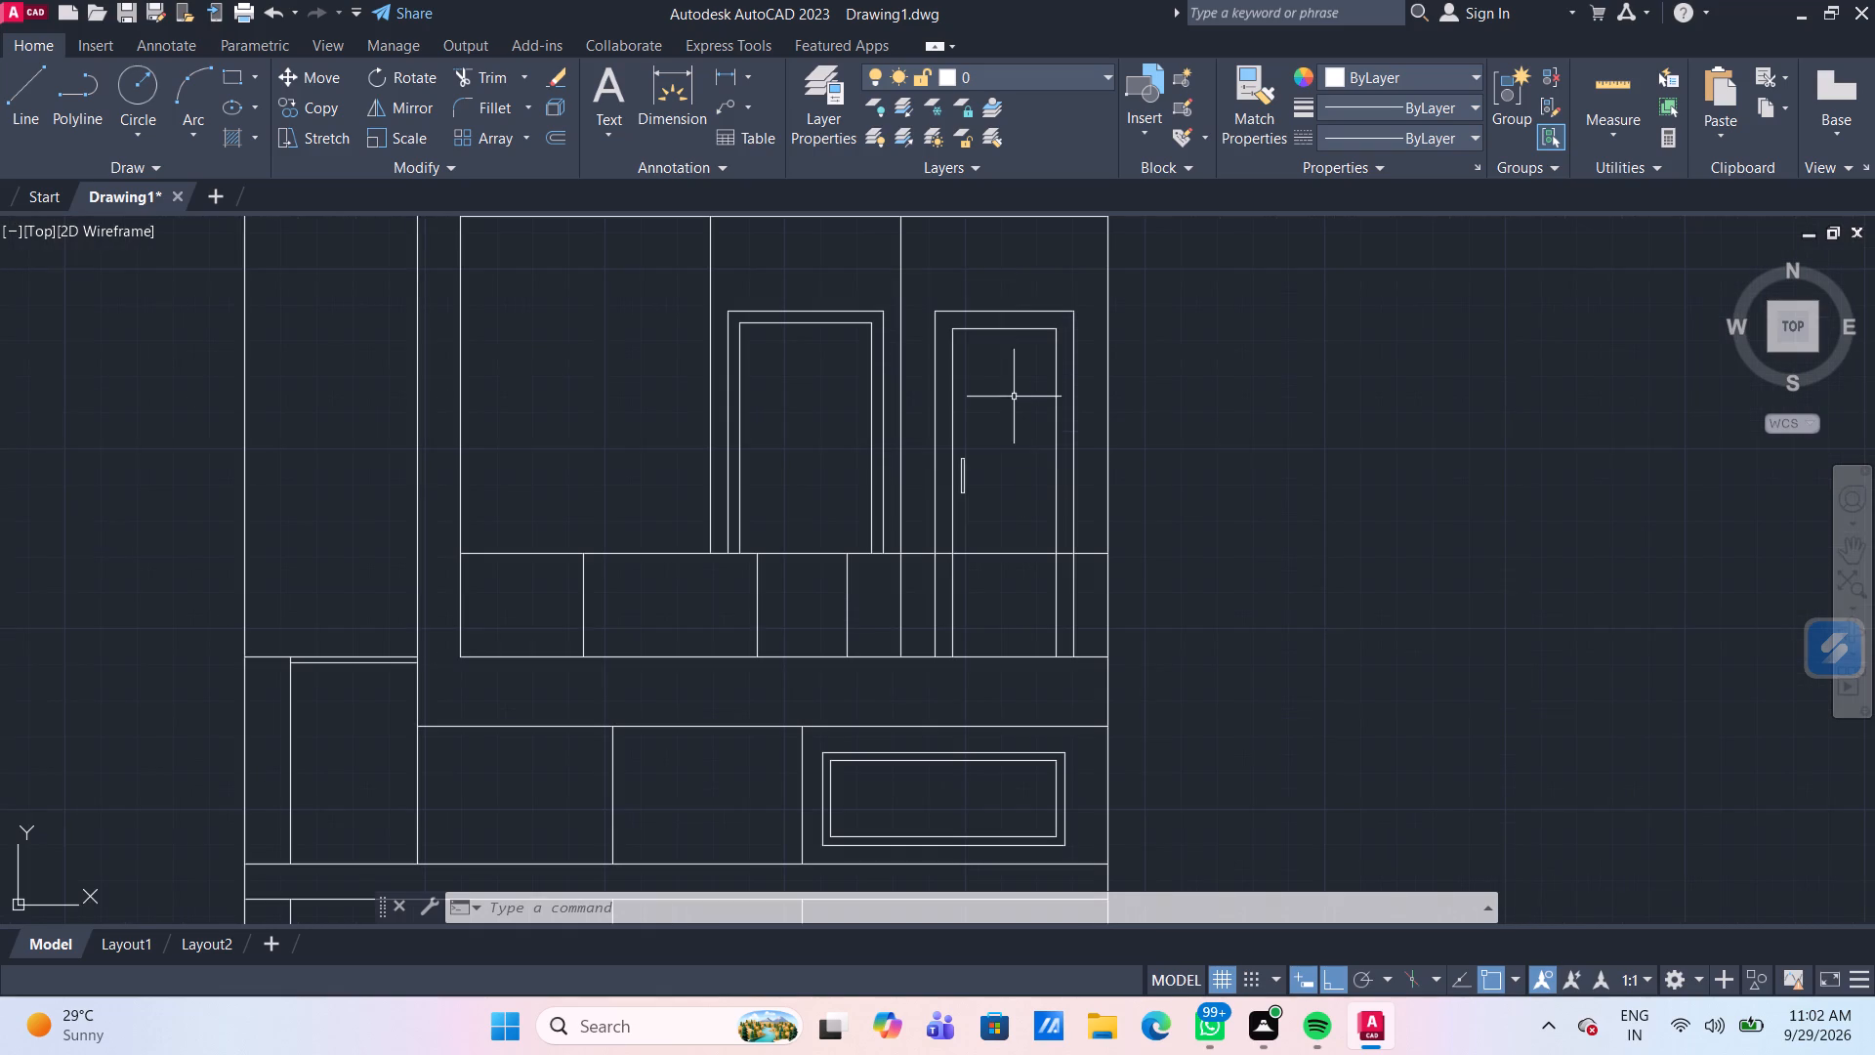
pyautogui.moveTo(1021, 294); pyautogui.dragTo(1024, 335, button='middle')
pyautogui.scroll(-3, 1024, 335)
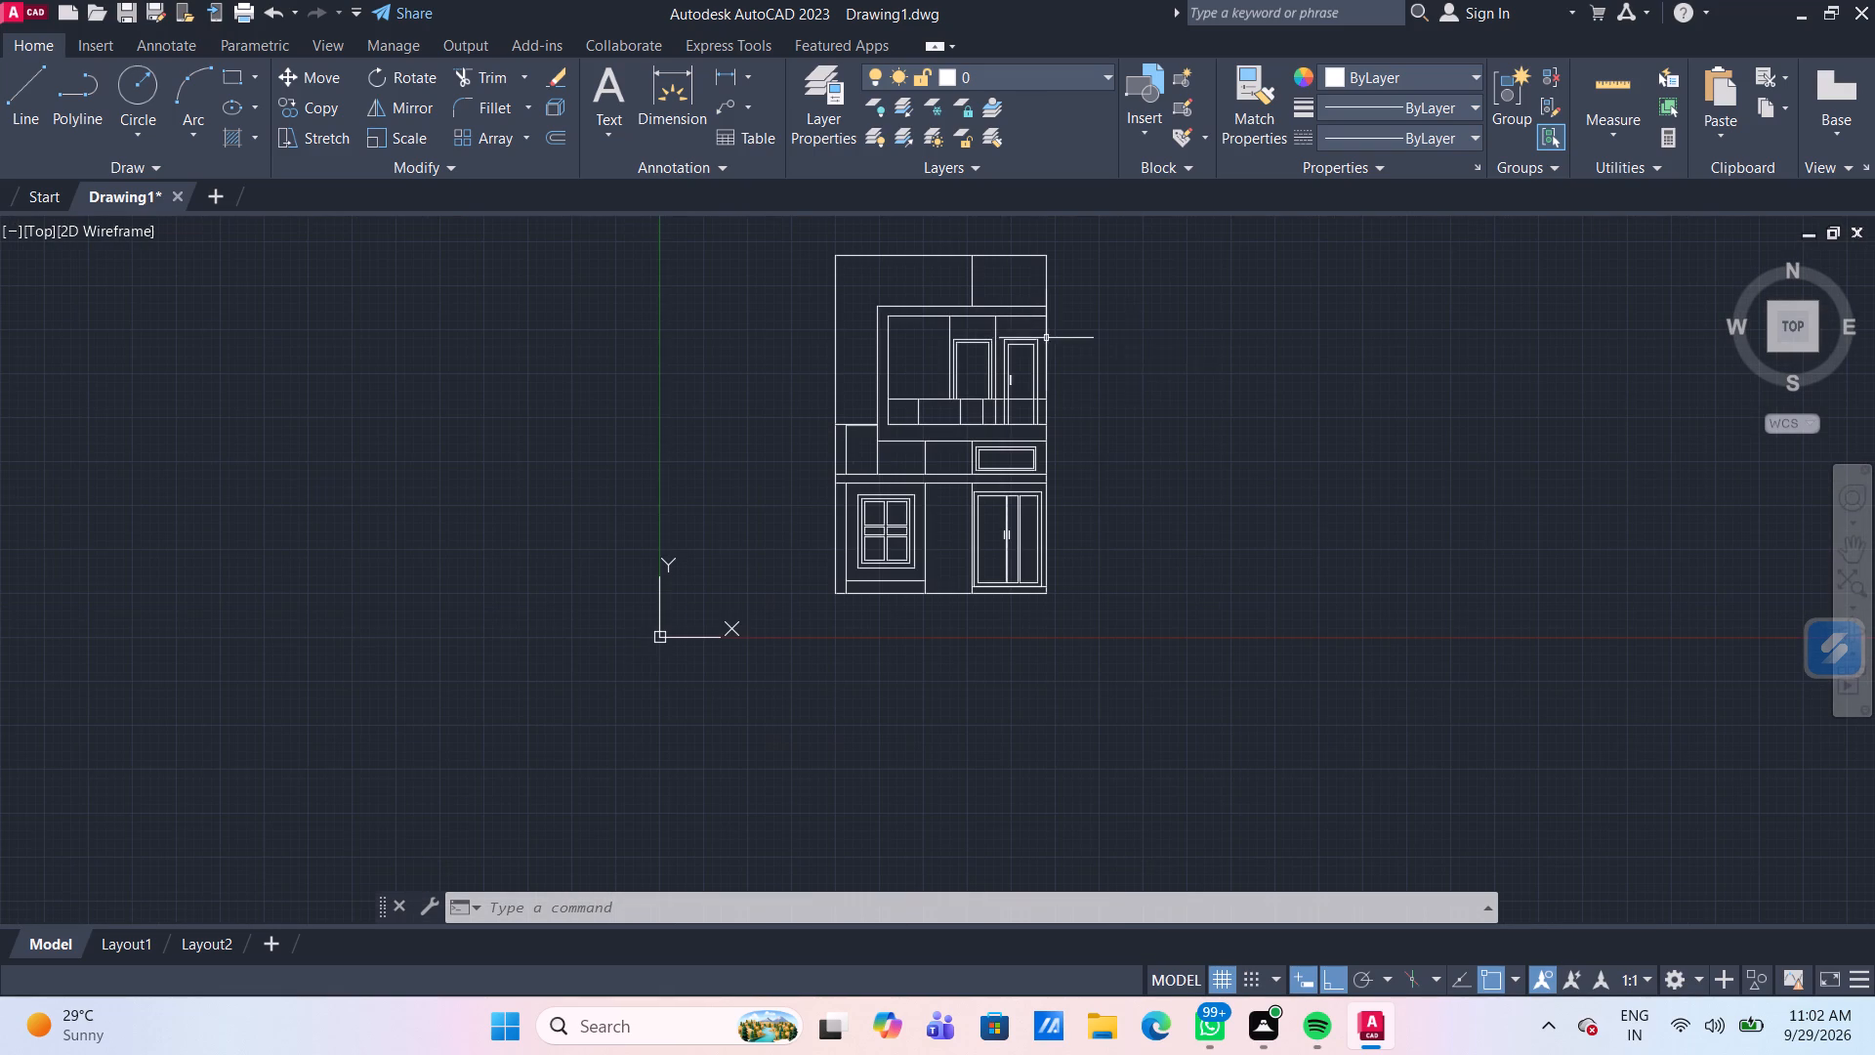
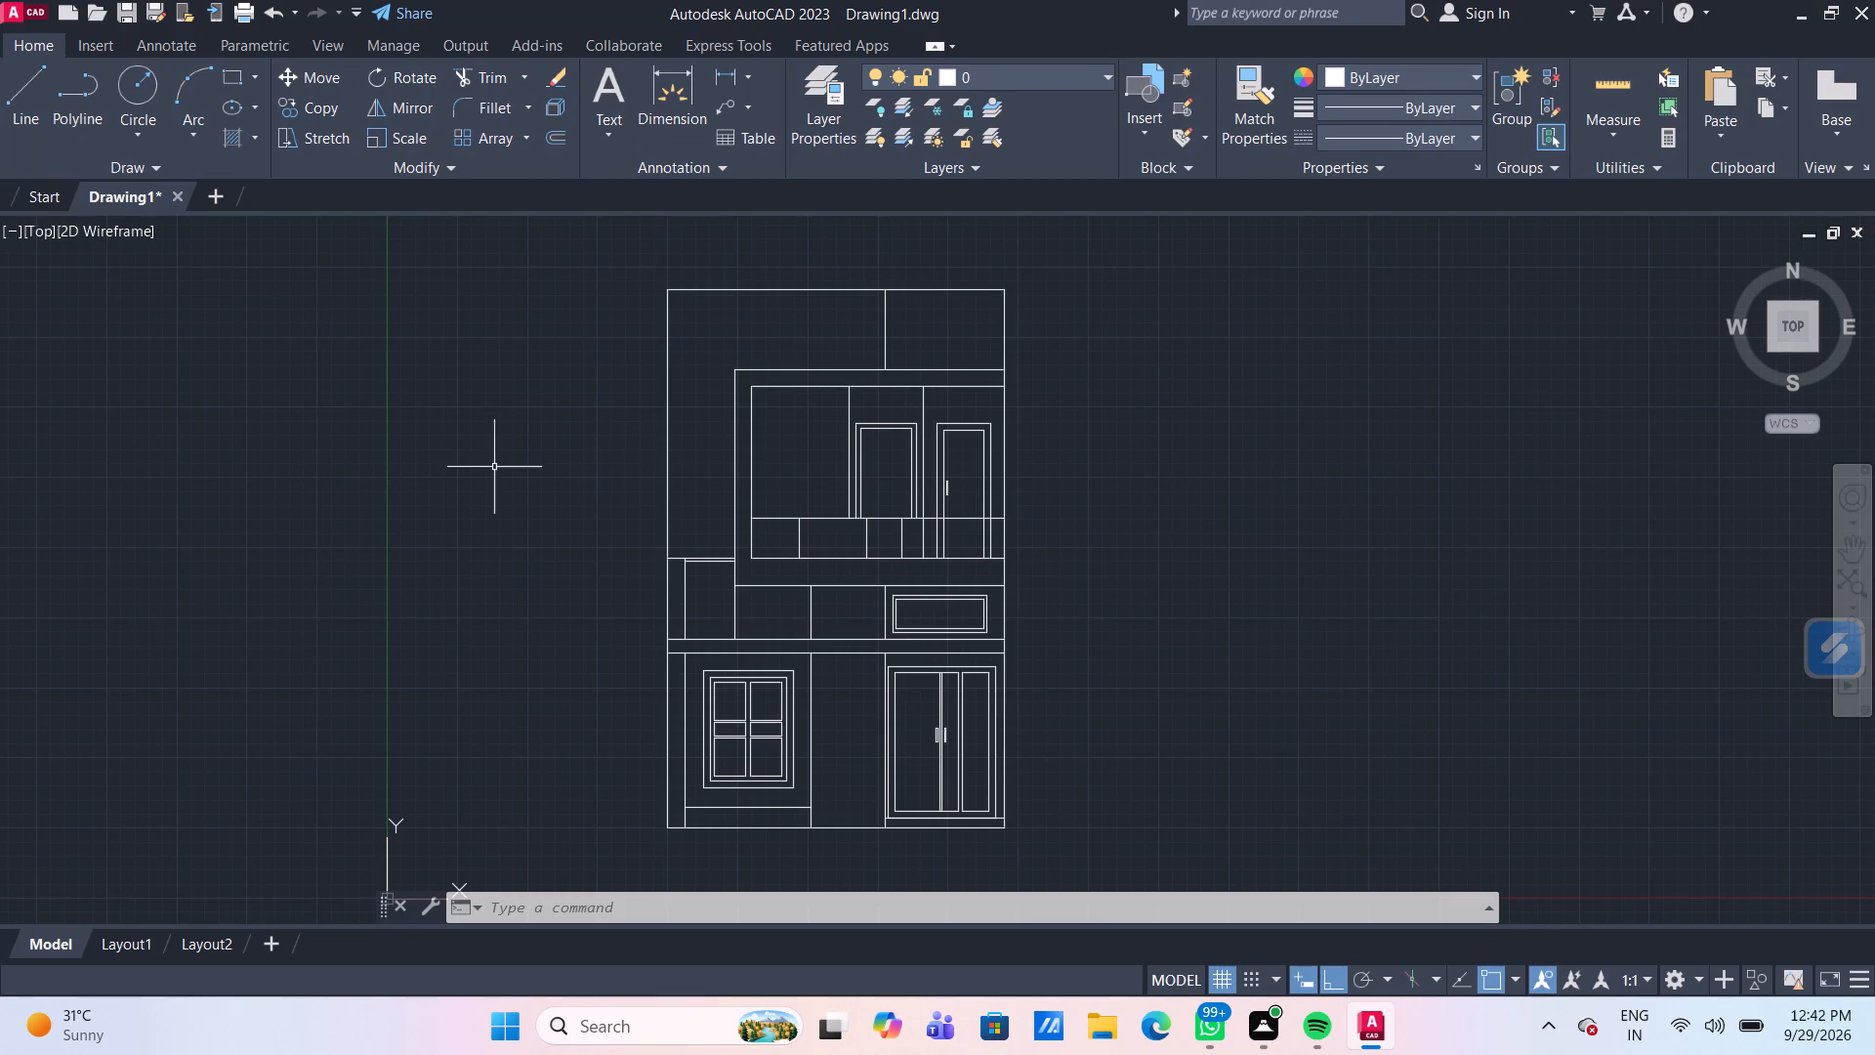
# Fill the L-shaped wall along the upper storey's left side and roofline with a solid hatch in colour 99,100,102.
pyautogui.click(231, 138)
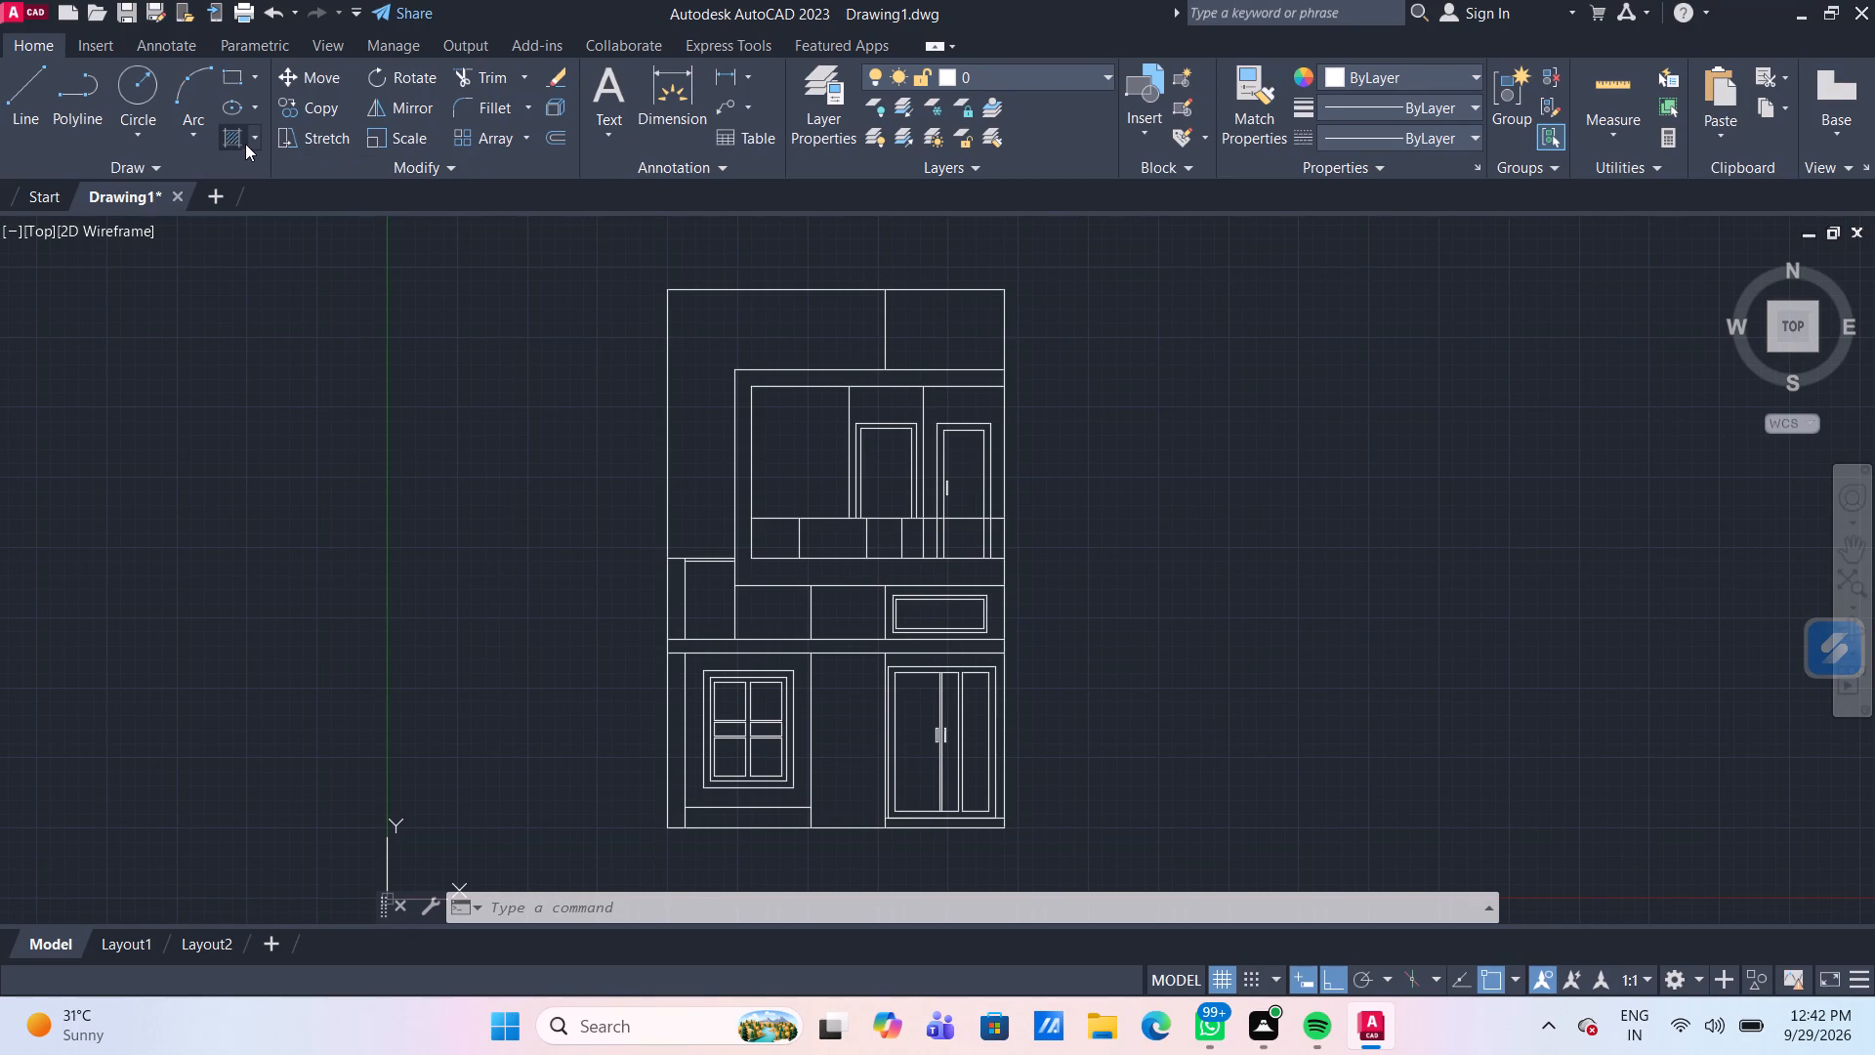
pyautogui.click(233, 135)
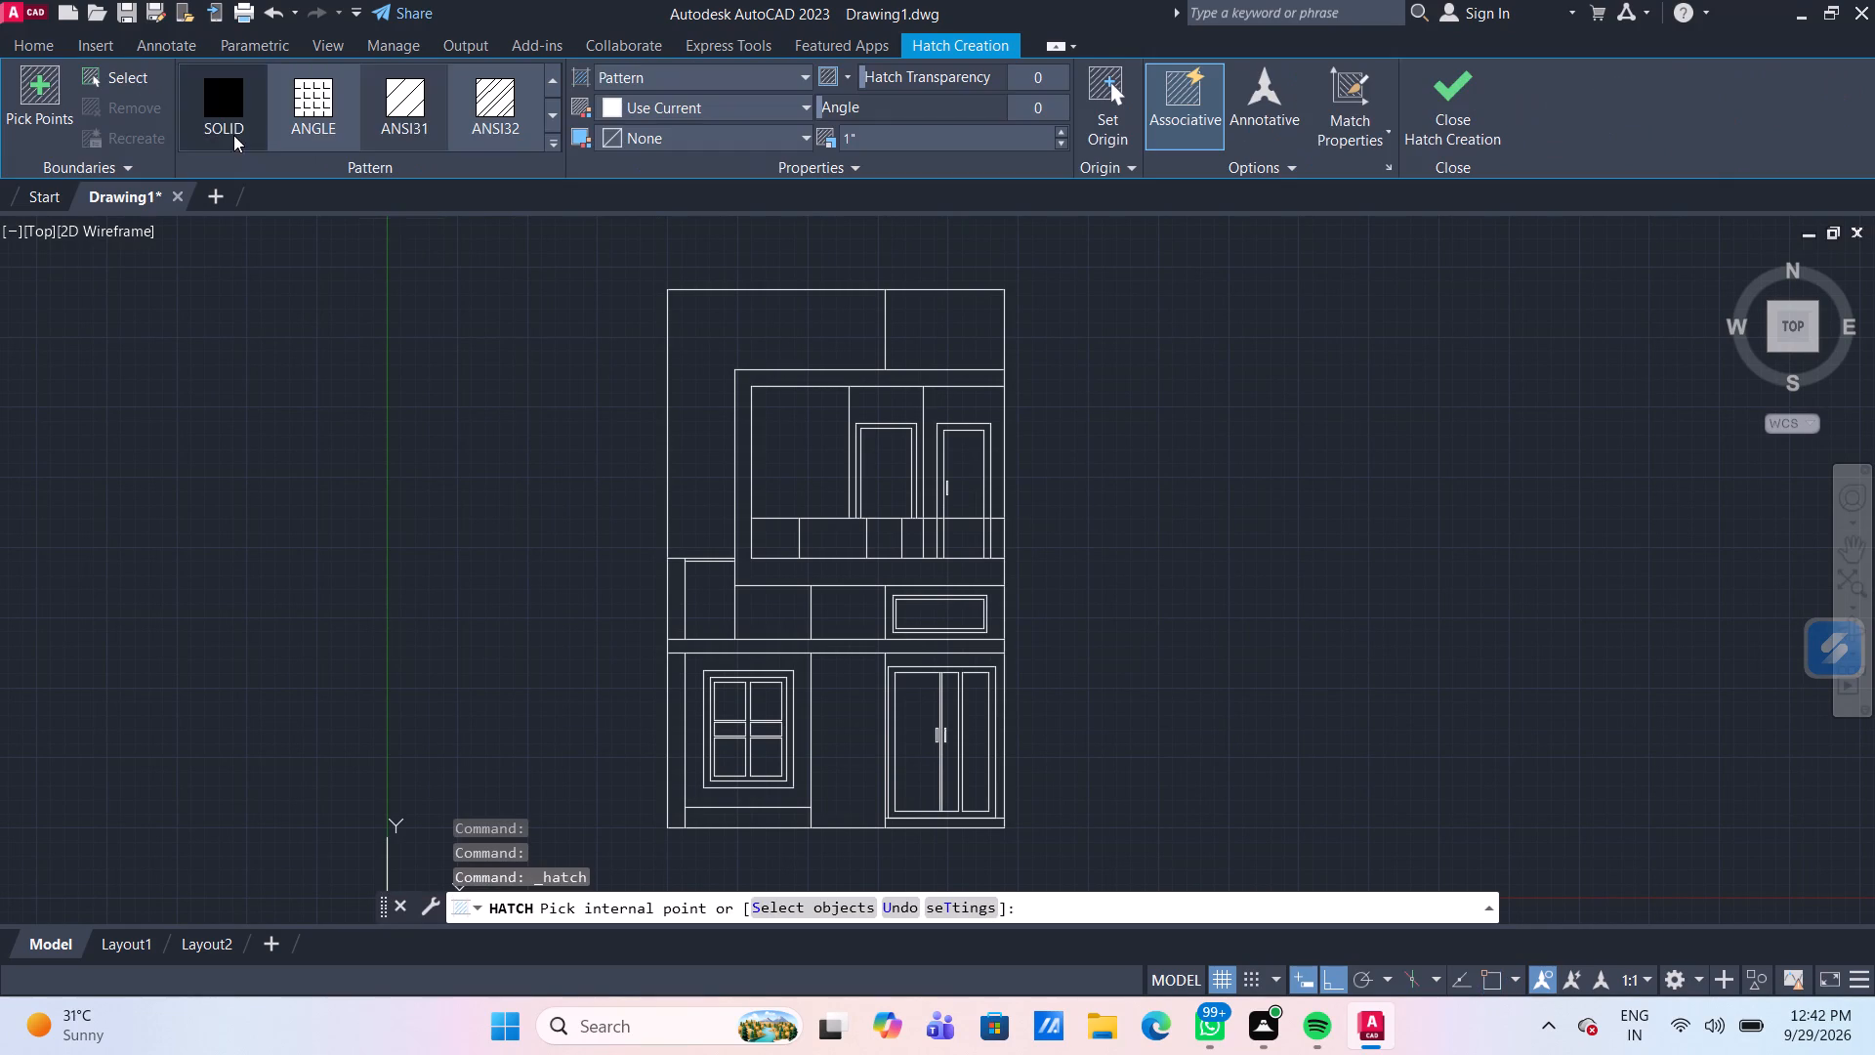
pyautogui.click(743, 112)
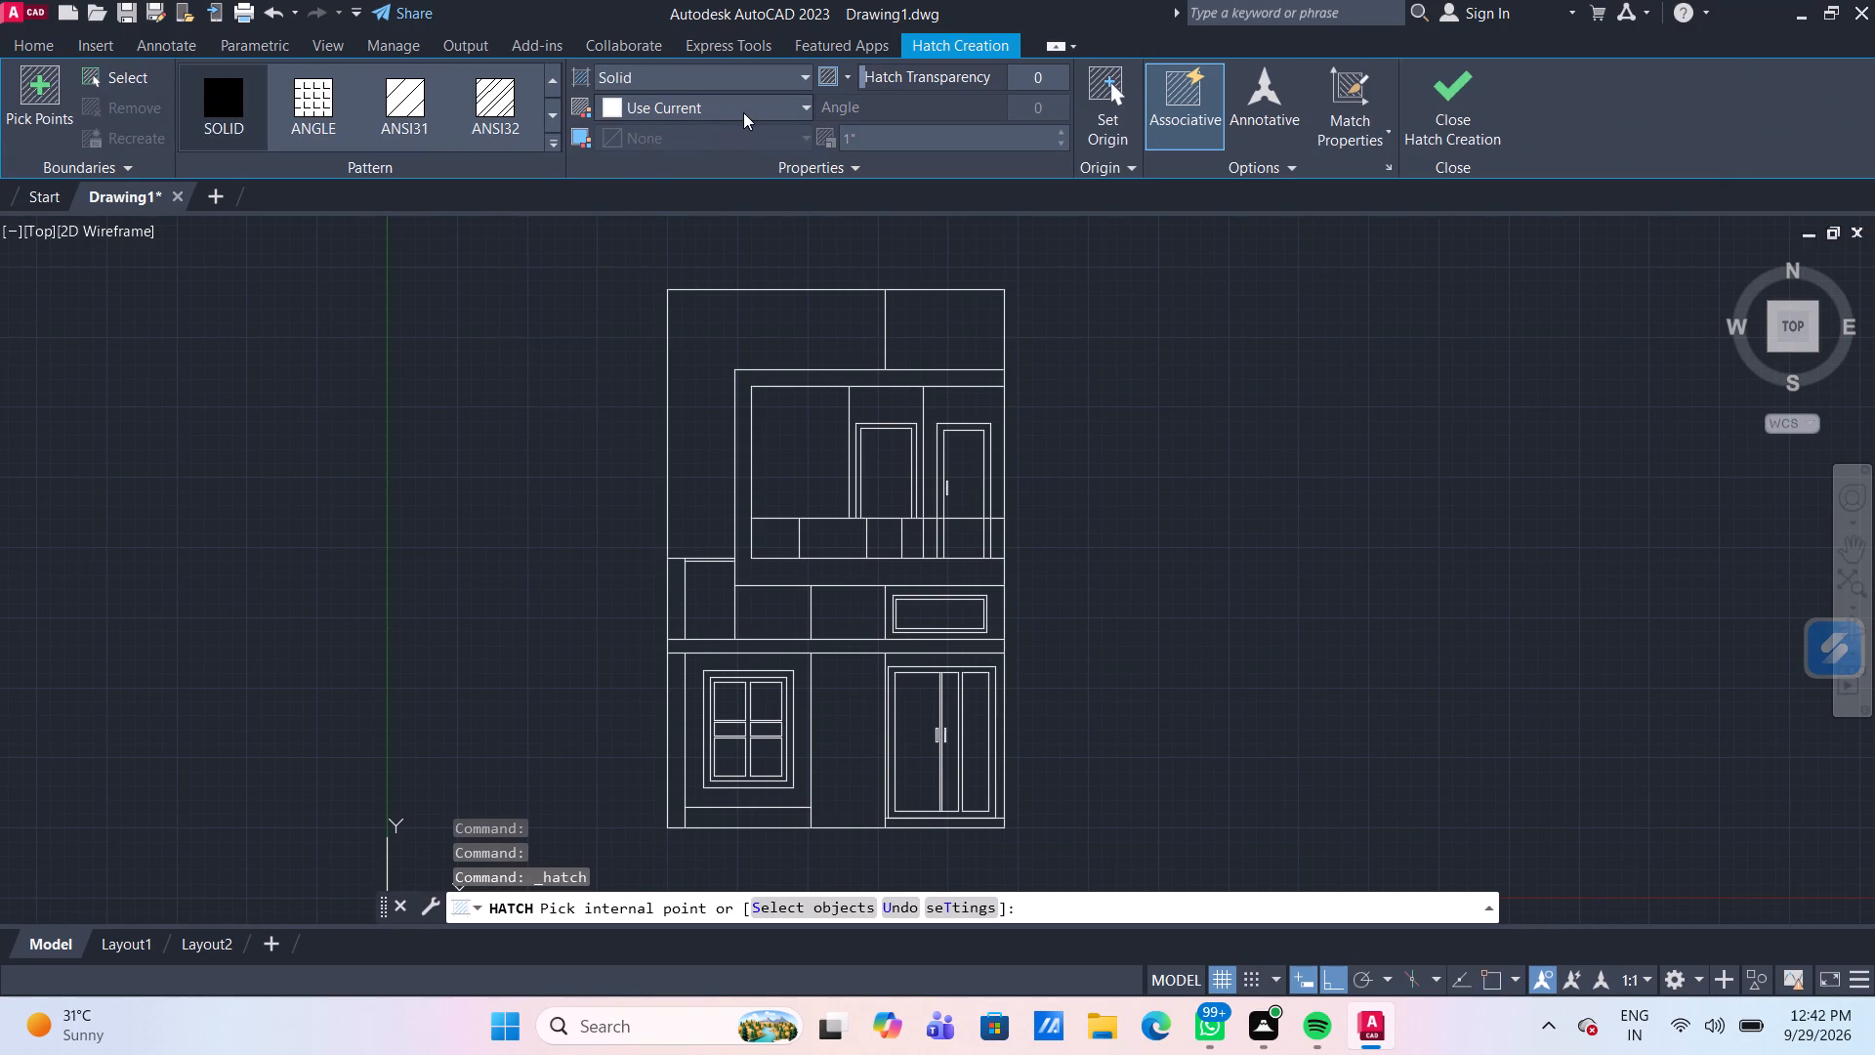
pyautogui.click(604, 240)
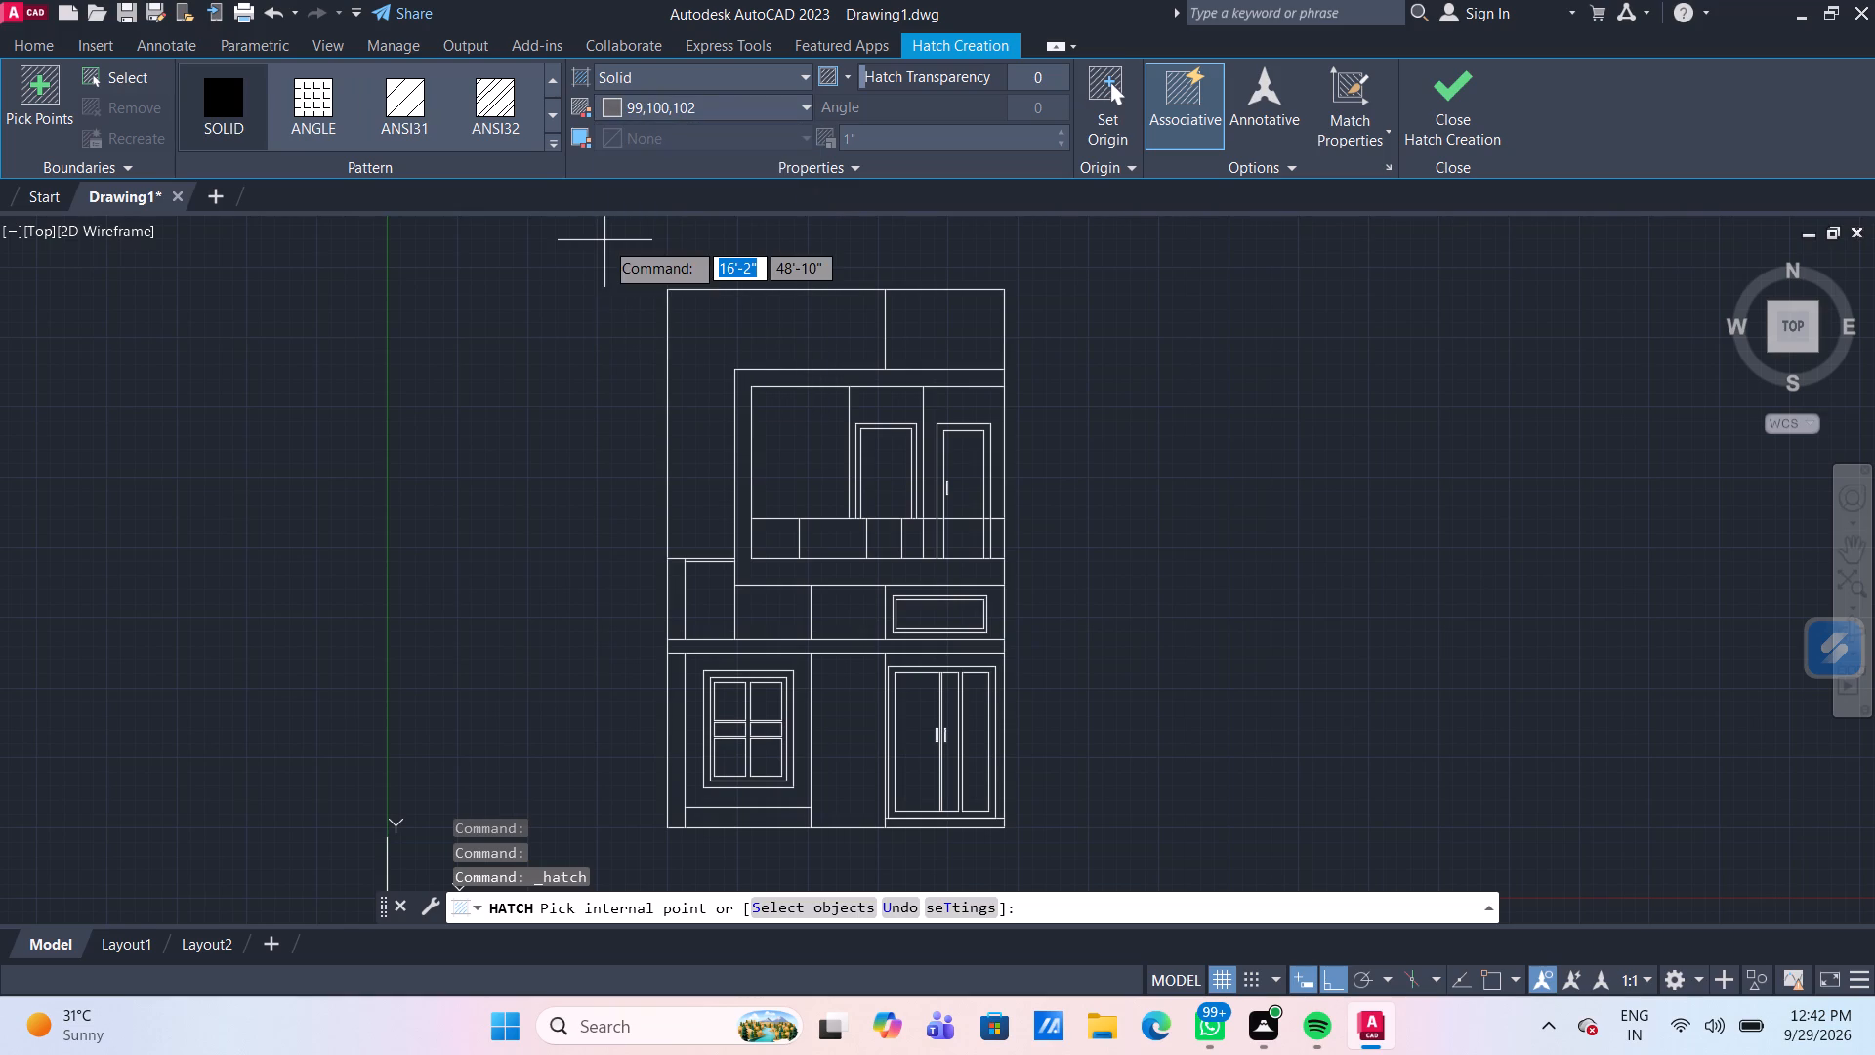
pyautogui.click(709, 345)
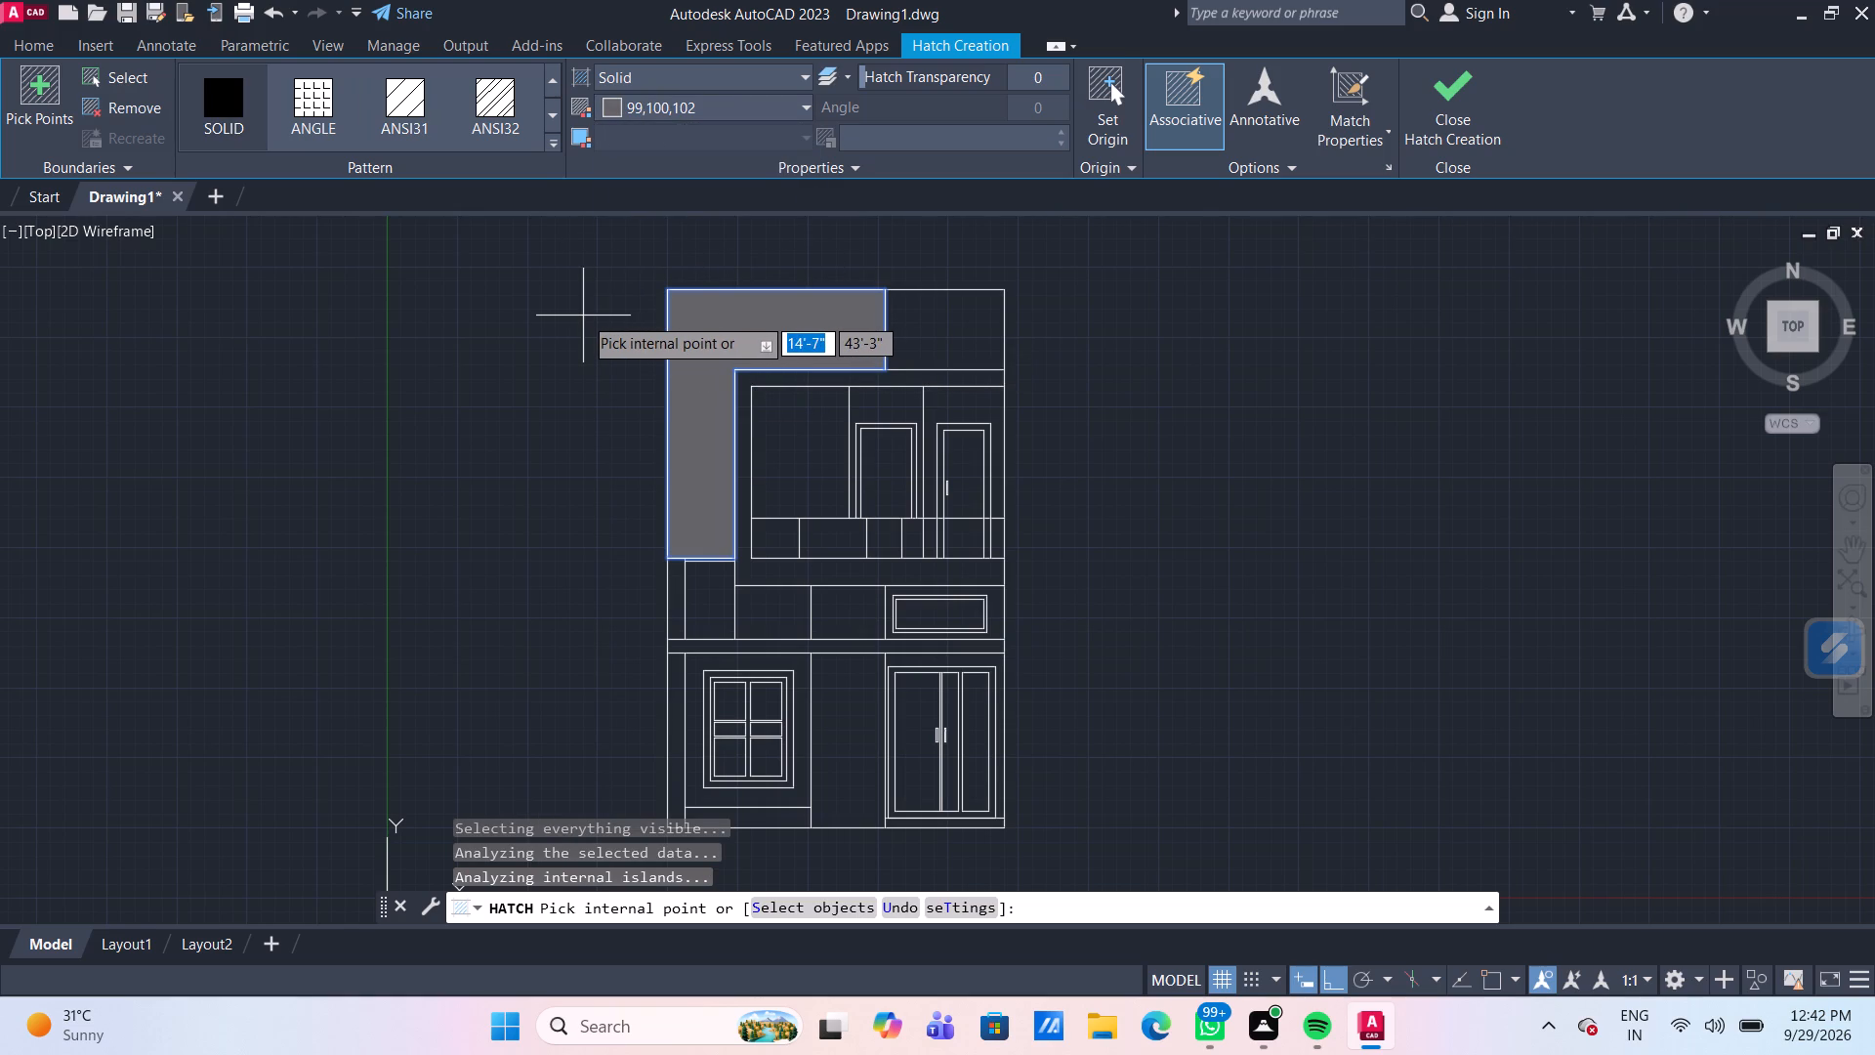
pyautogui.moveTo(596, 436); pyautogui.dragTo(552, 330, button='middle')
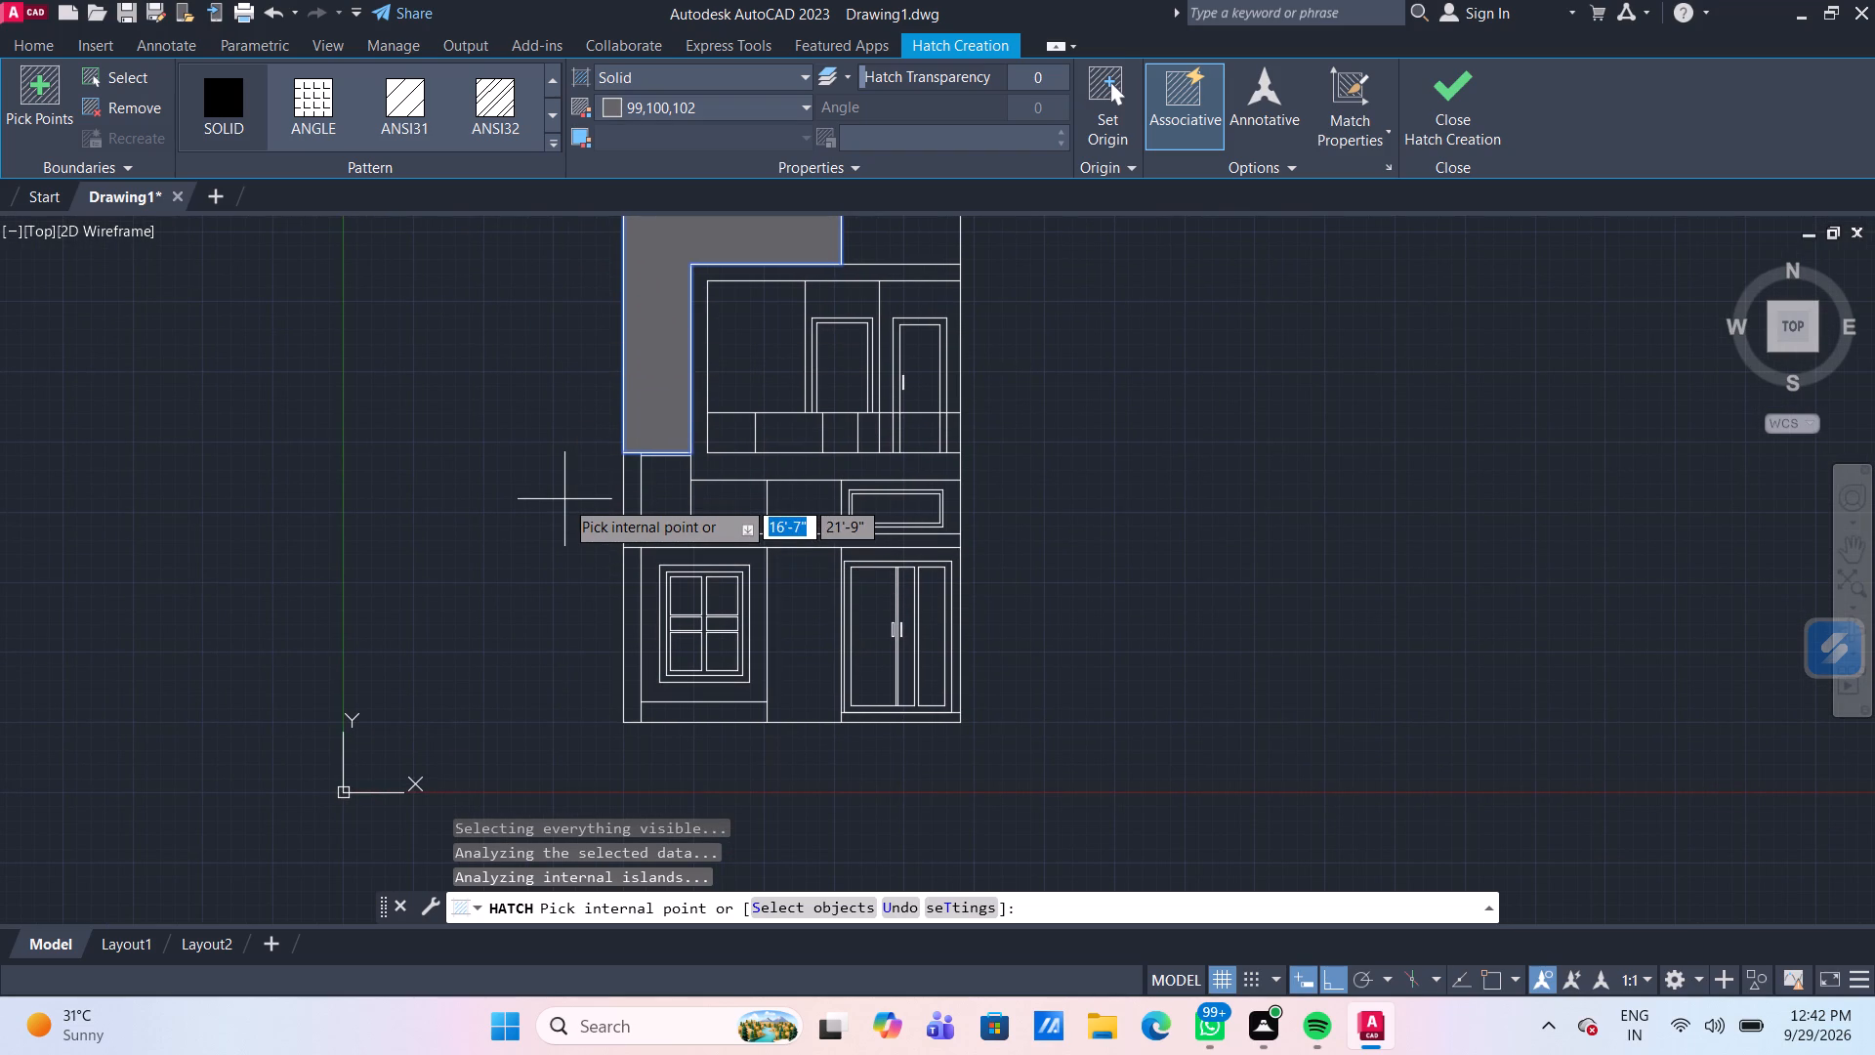
pyautogui.press('Return')
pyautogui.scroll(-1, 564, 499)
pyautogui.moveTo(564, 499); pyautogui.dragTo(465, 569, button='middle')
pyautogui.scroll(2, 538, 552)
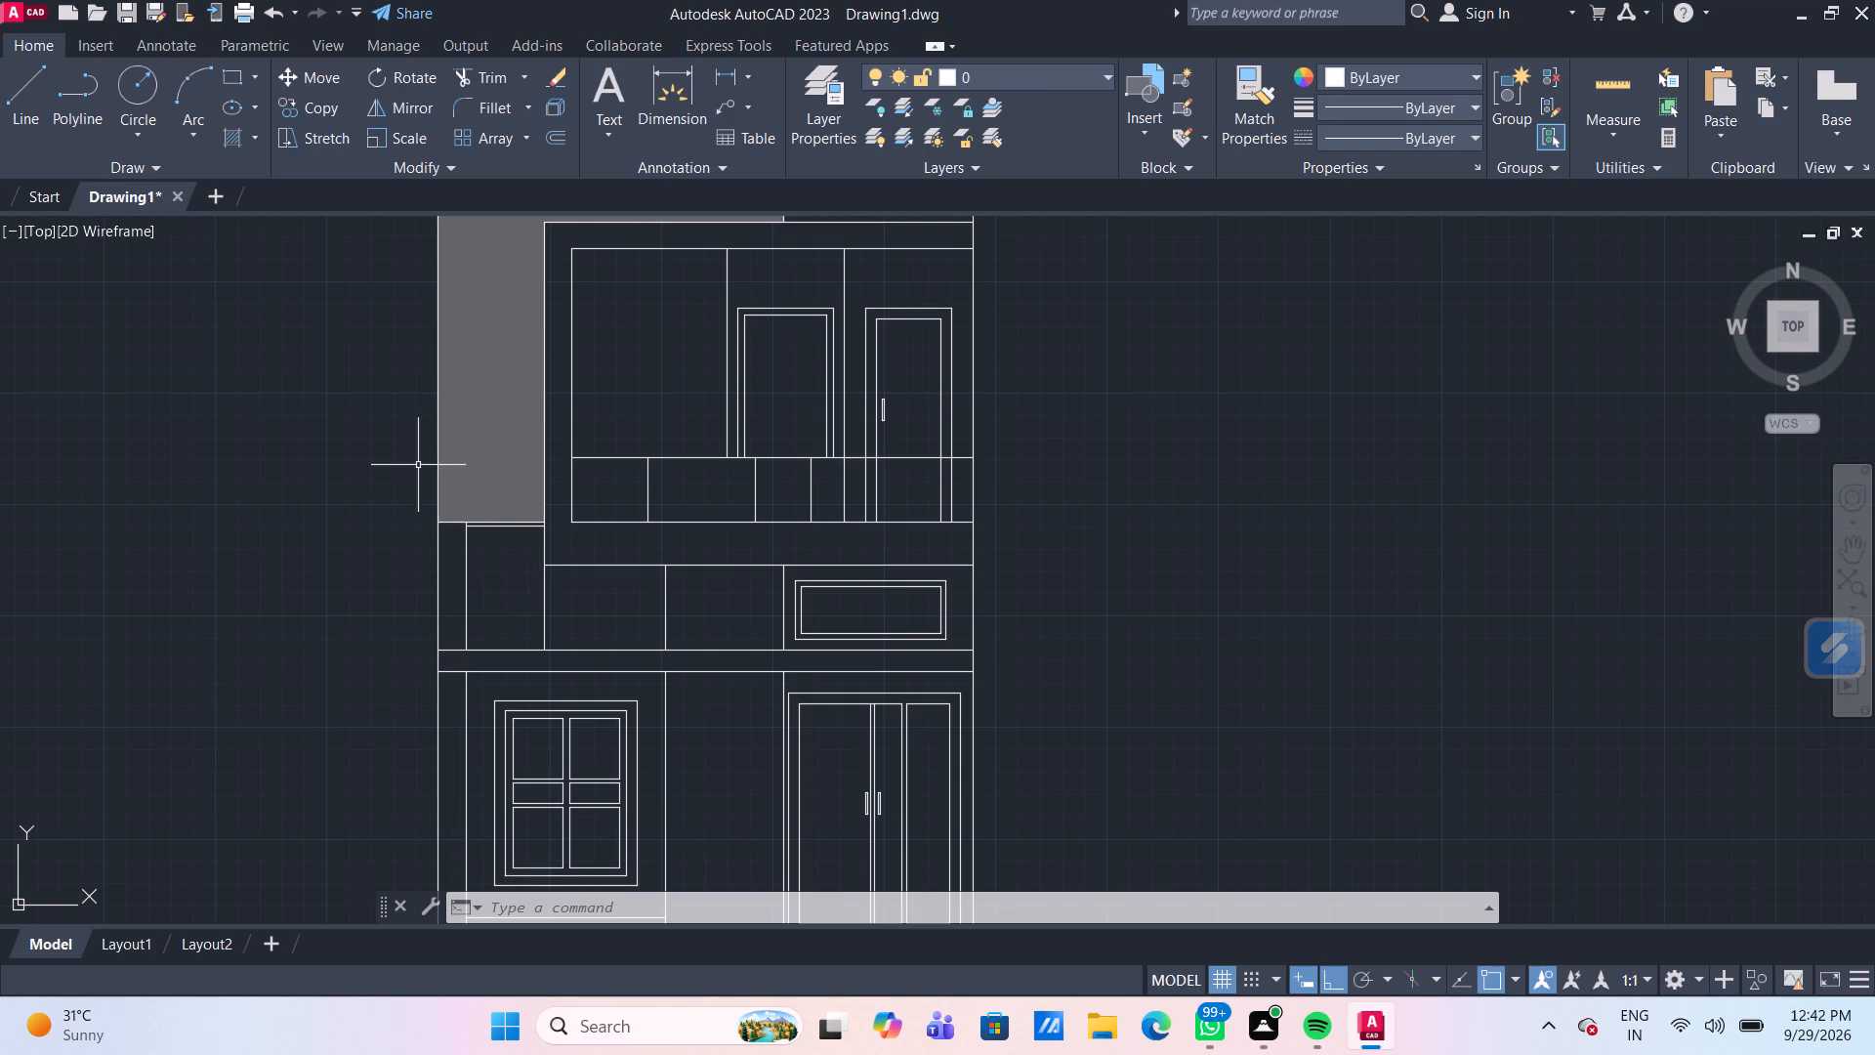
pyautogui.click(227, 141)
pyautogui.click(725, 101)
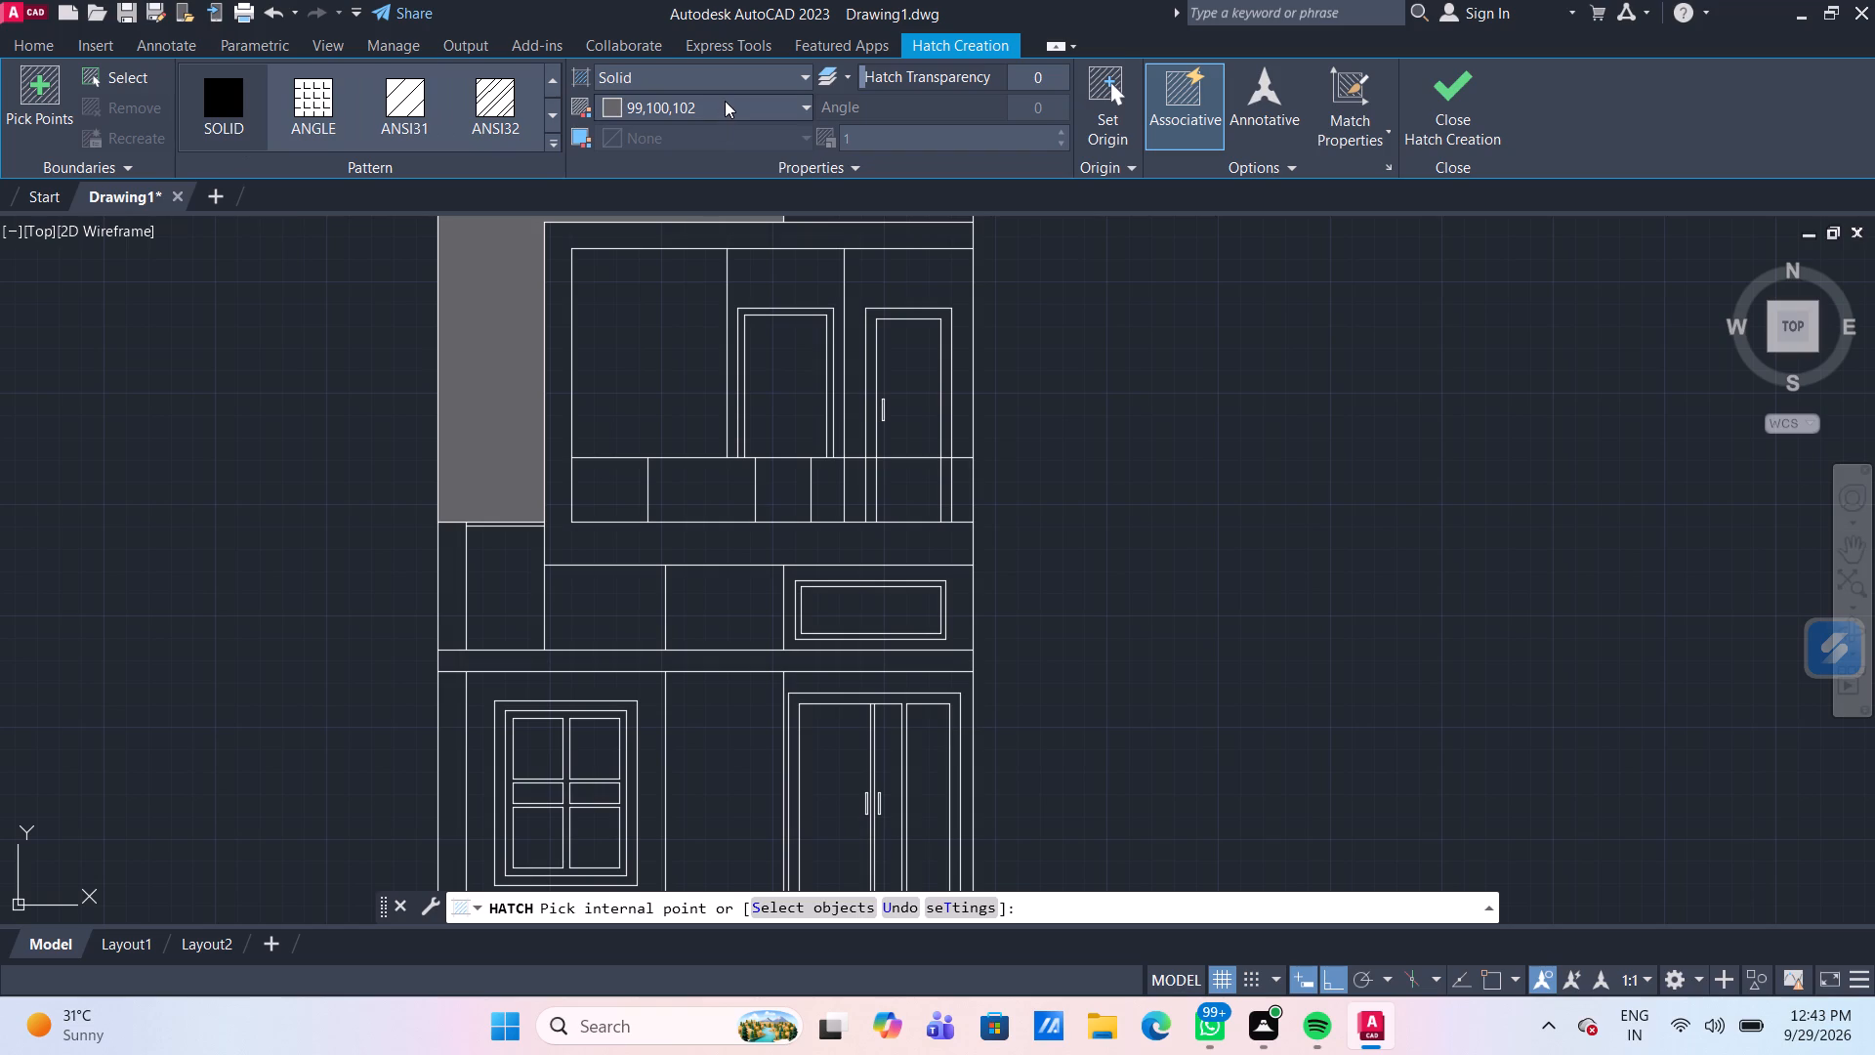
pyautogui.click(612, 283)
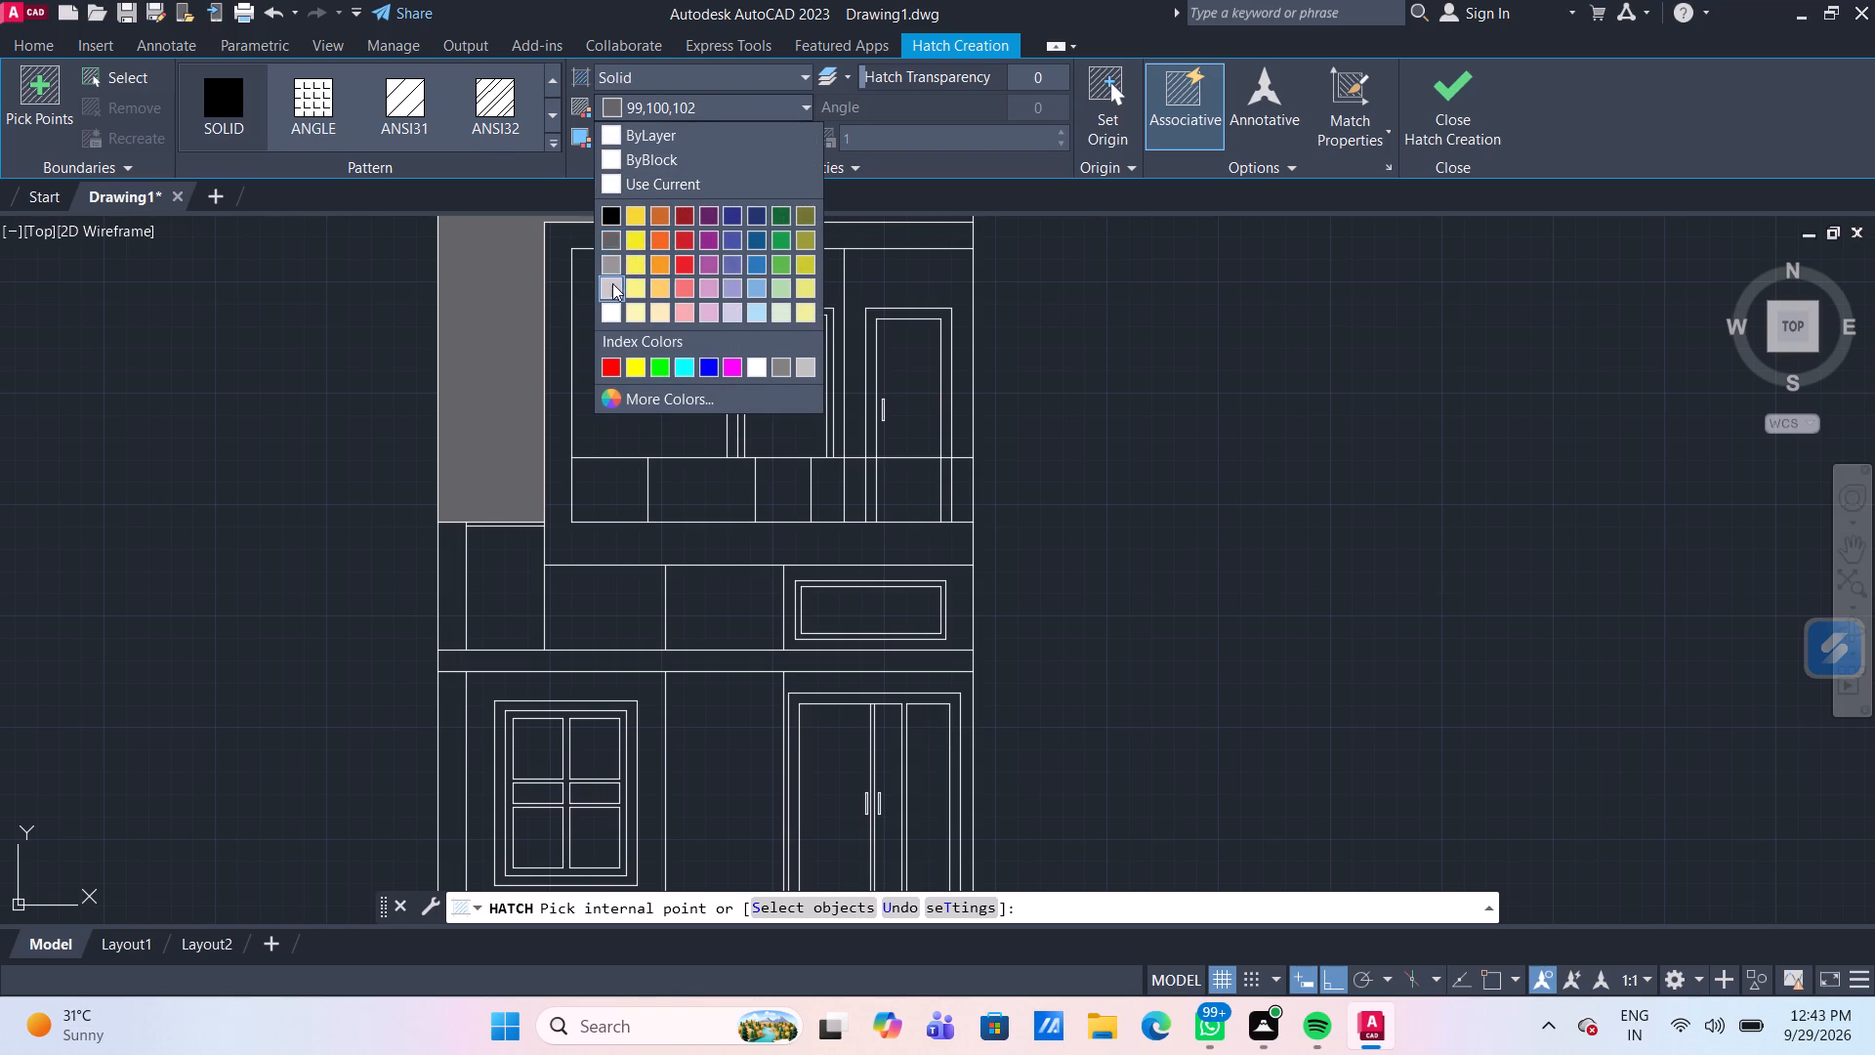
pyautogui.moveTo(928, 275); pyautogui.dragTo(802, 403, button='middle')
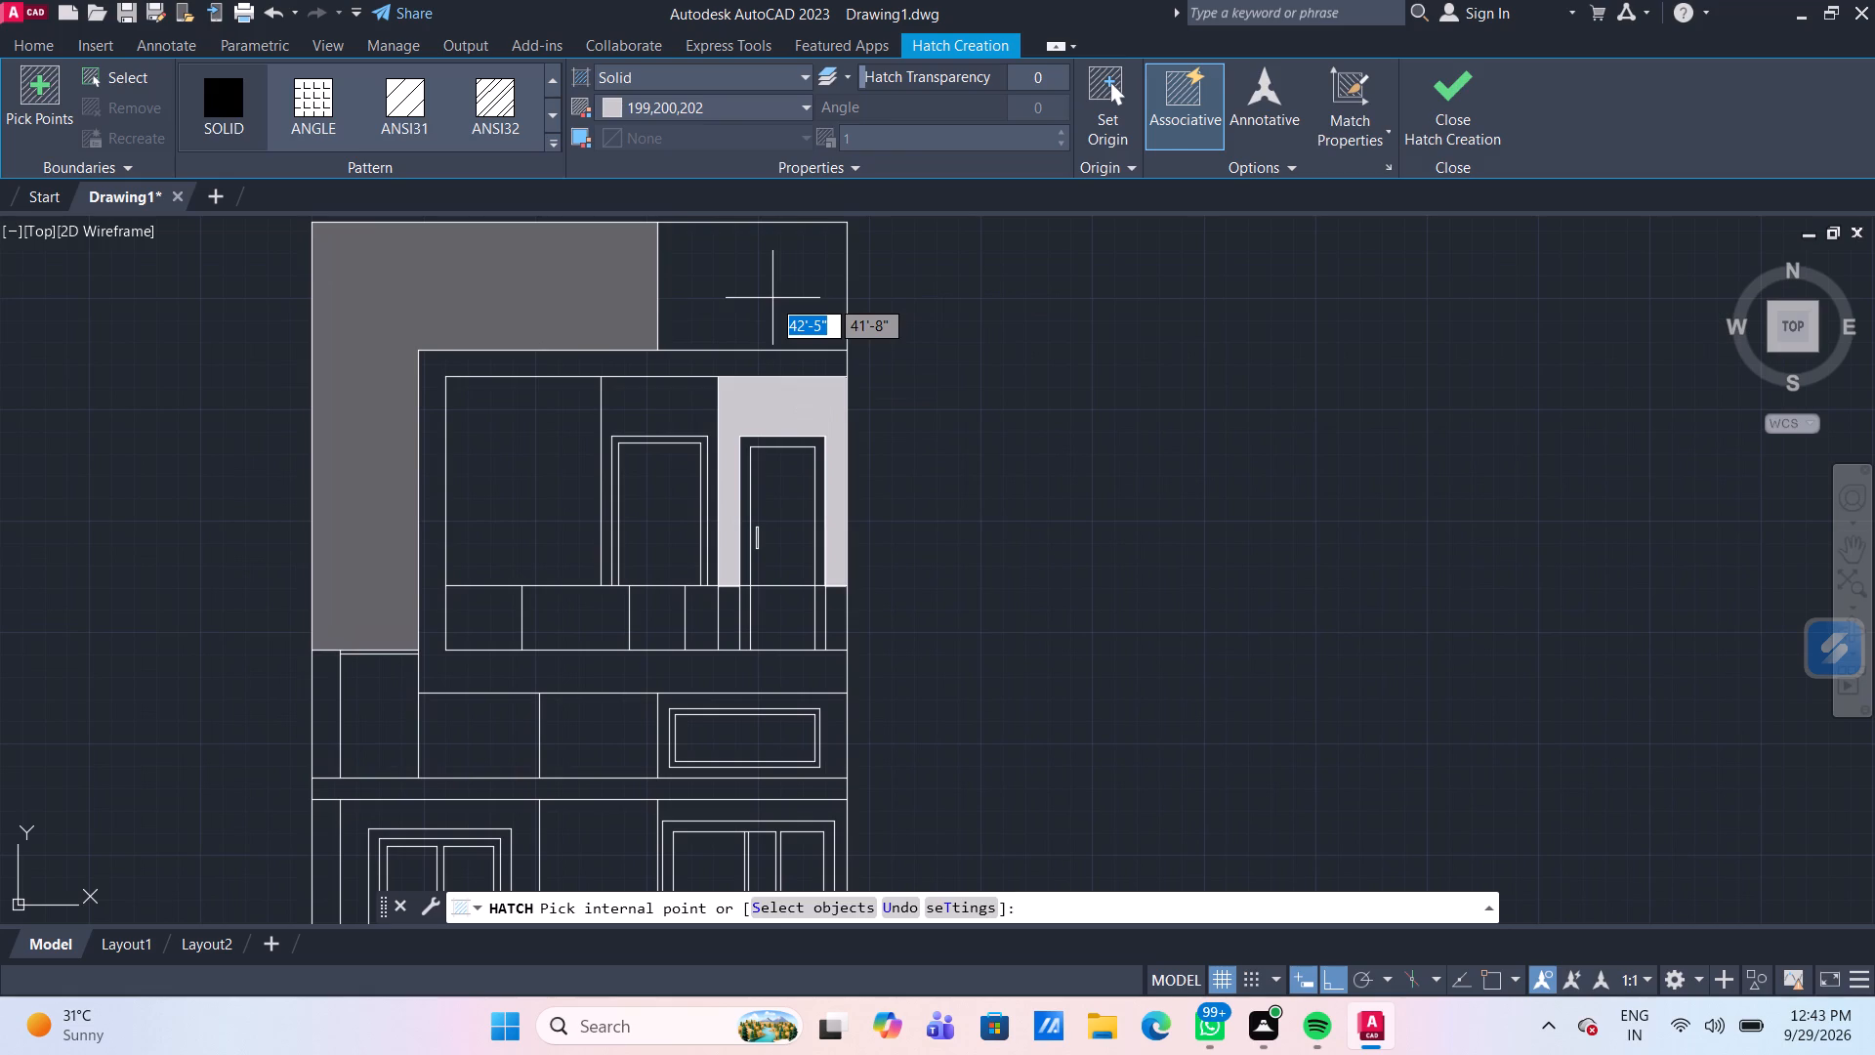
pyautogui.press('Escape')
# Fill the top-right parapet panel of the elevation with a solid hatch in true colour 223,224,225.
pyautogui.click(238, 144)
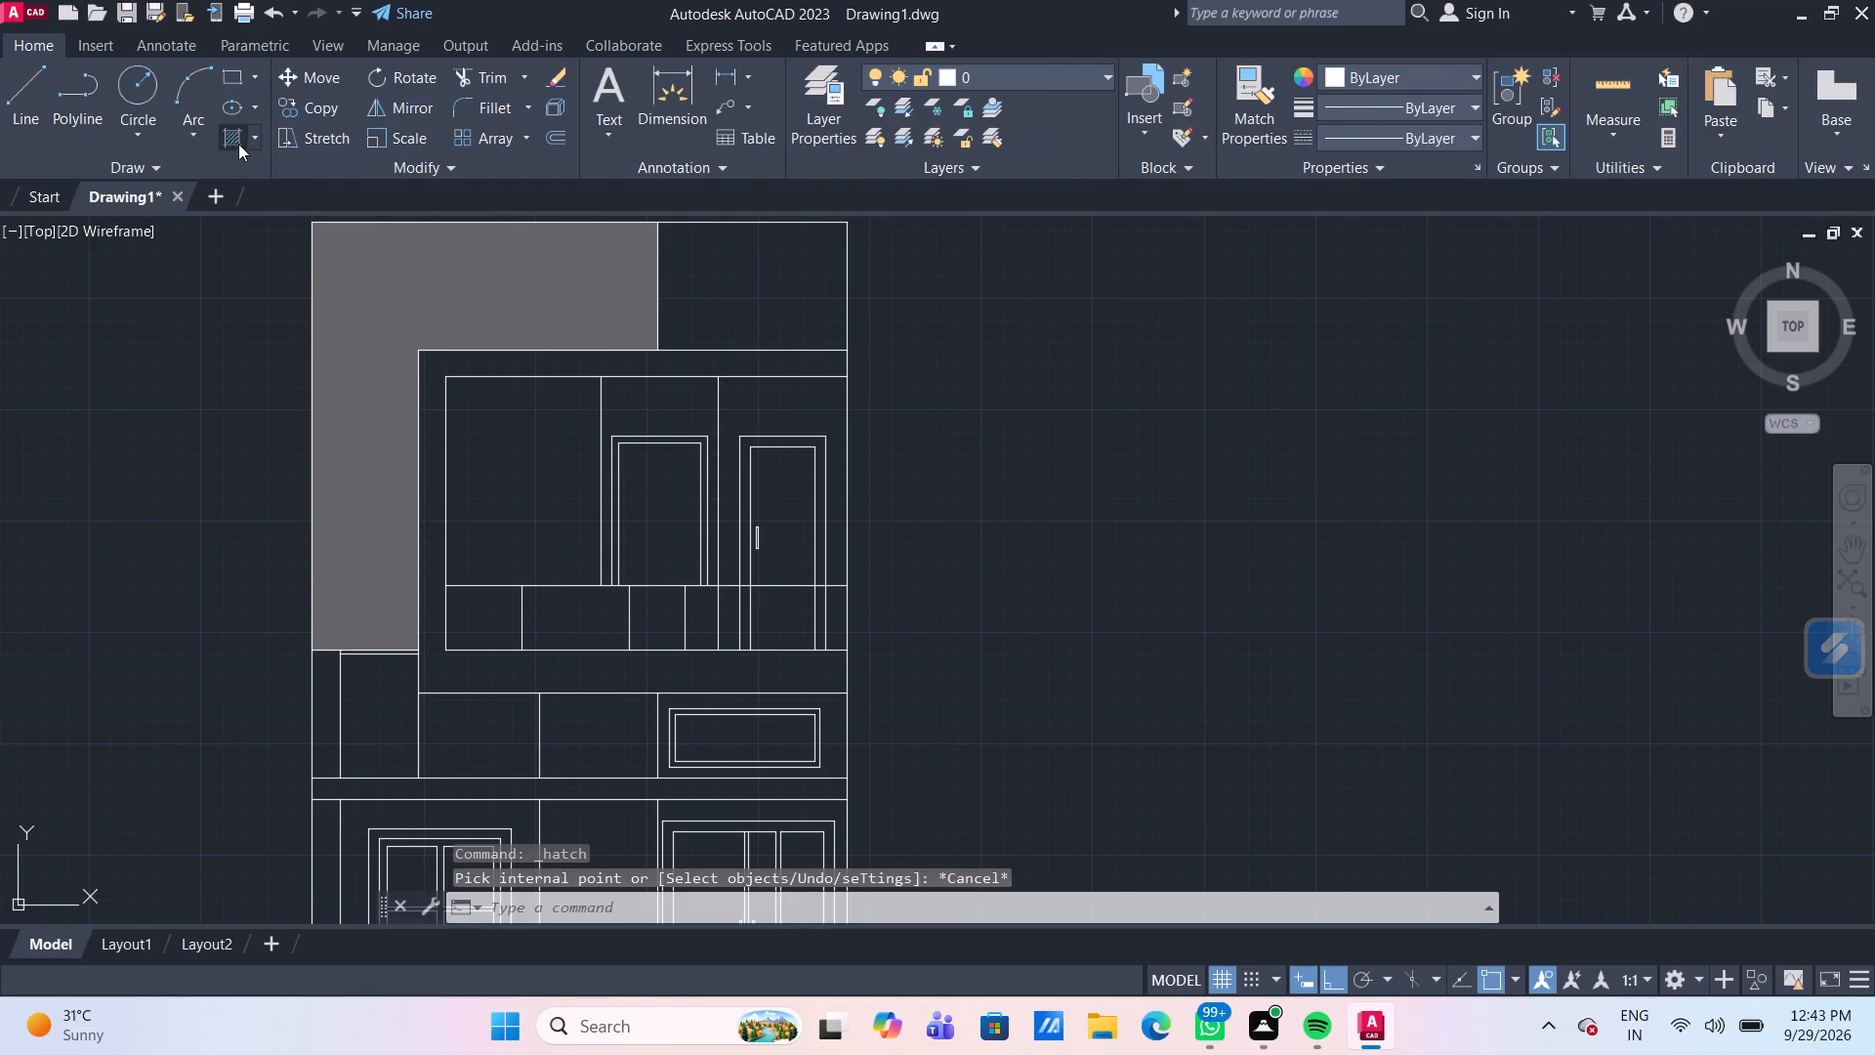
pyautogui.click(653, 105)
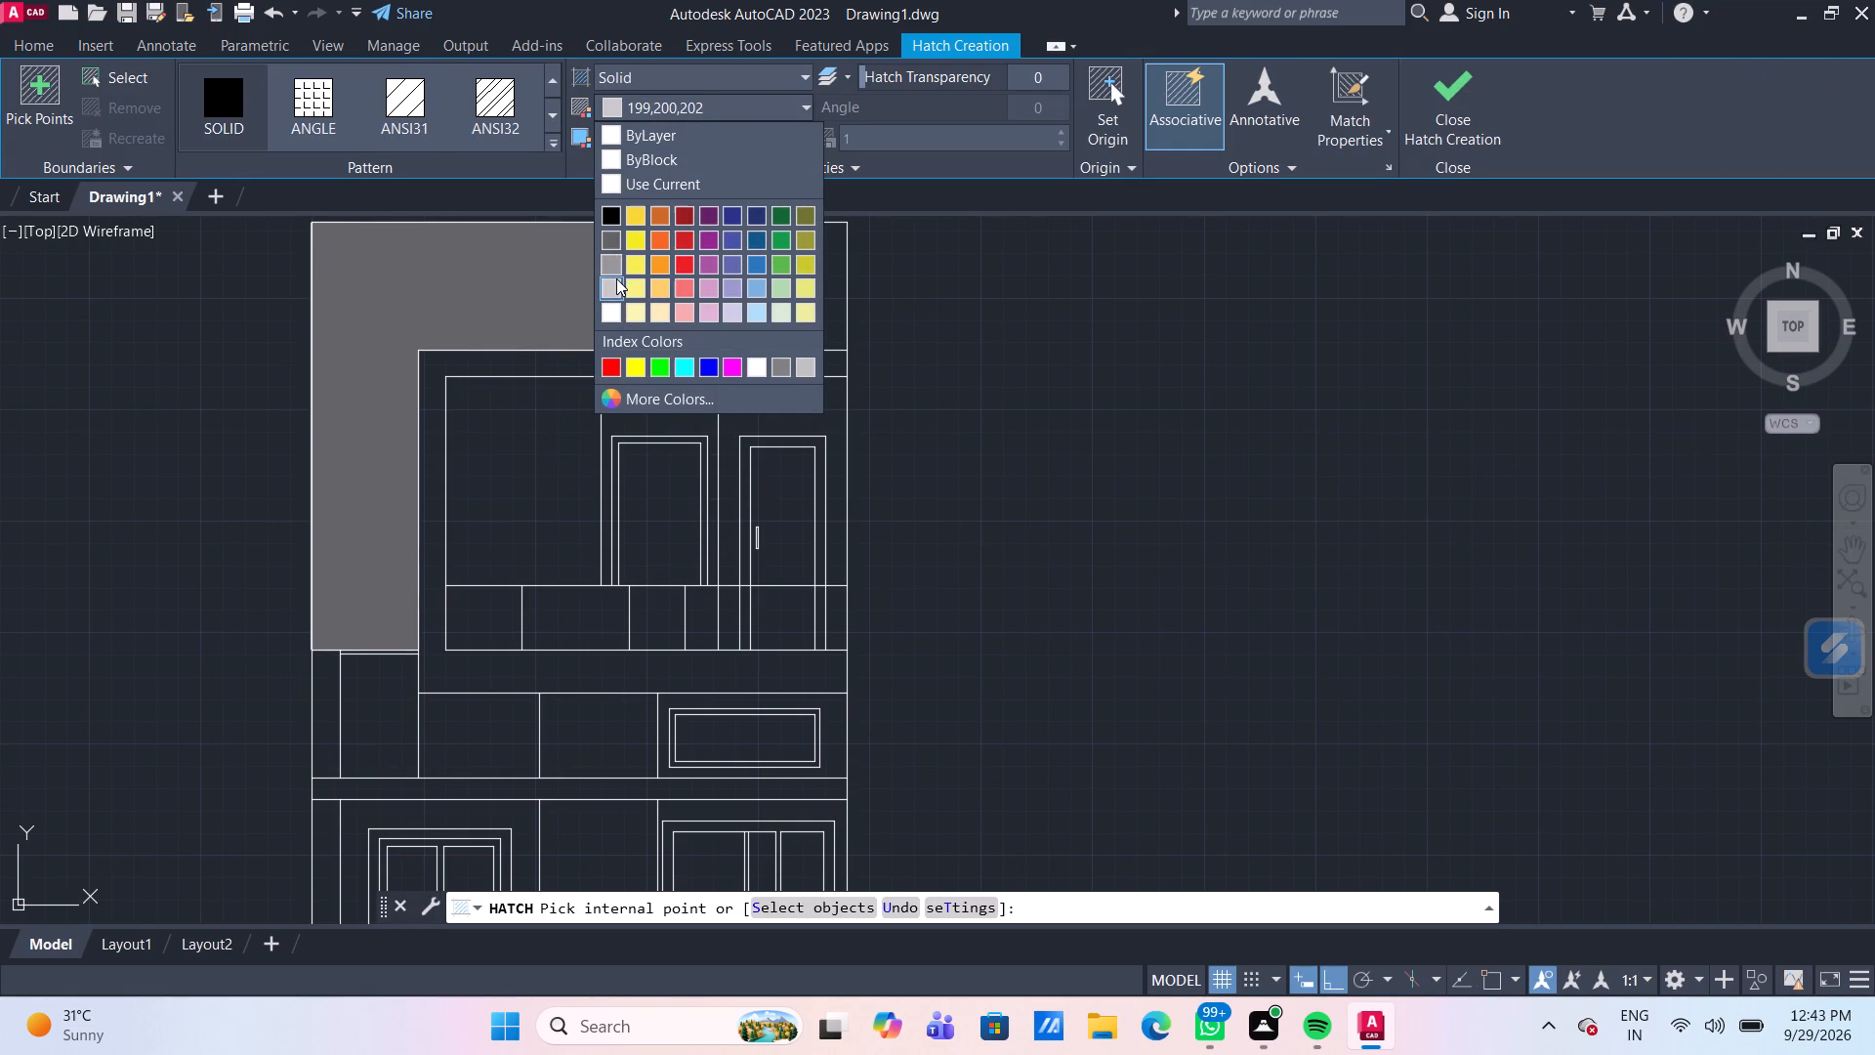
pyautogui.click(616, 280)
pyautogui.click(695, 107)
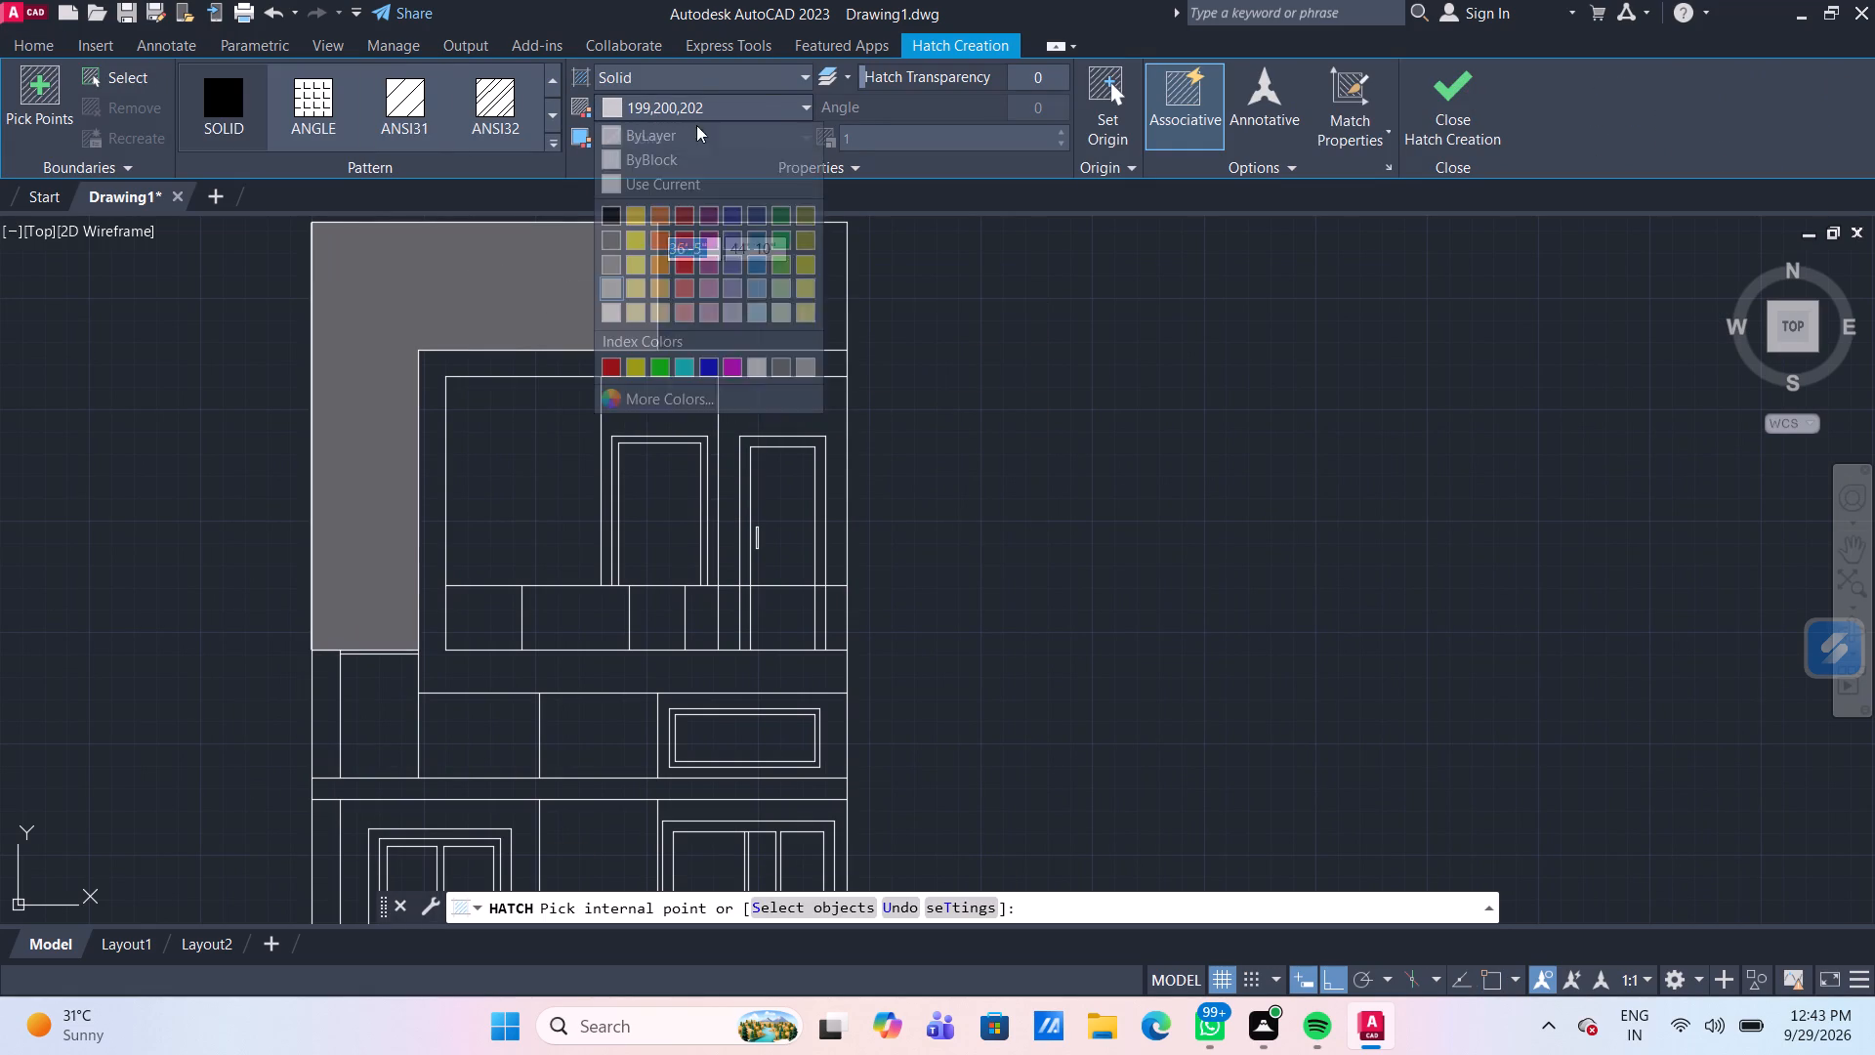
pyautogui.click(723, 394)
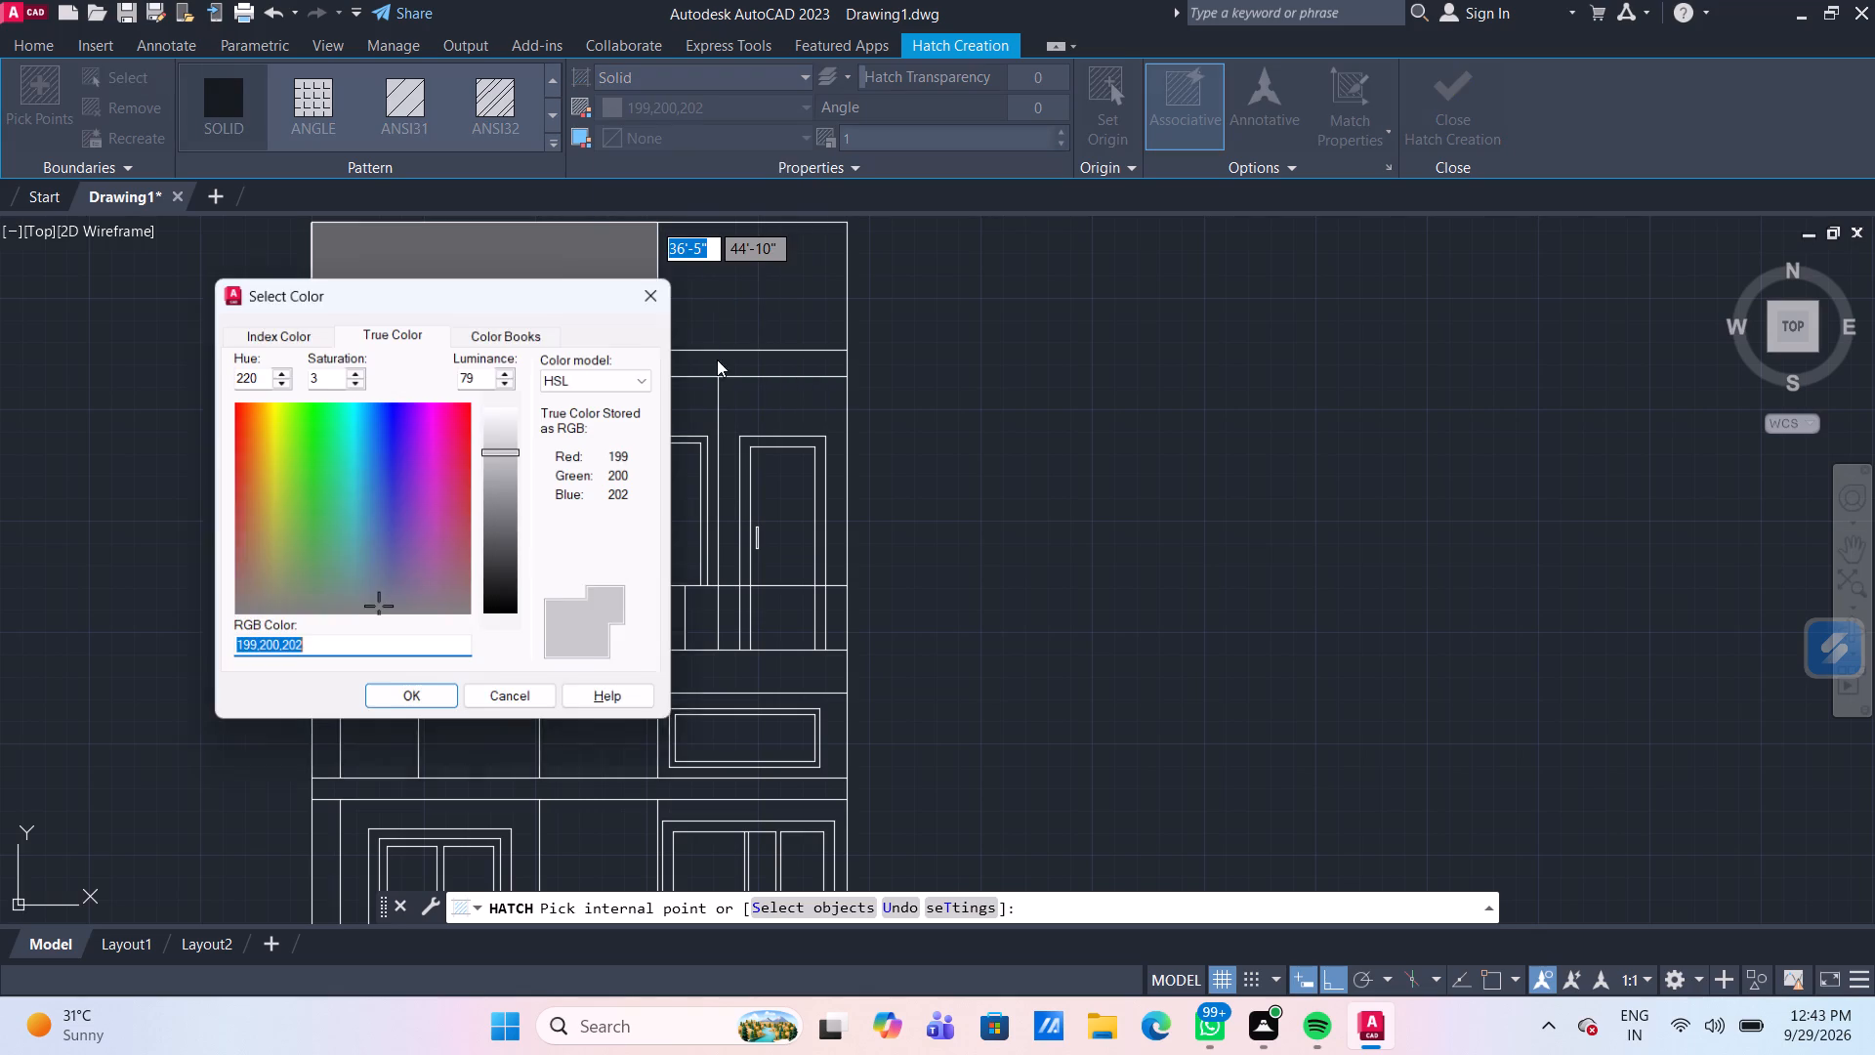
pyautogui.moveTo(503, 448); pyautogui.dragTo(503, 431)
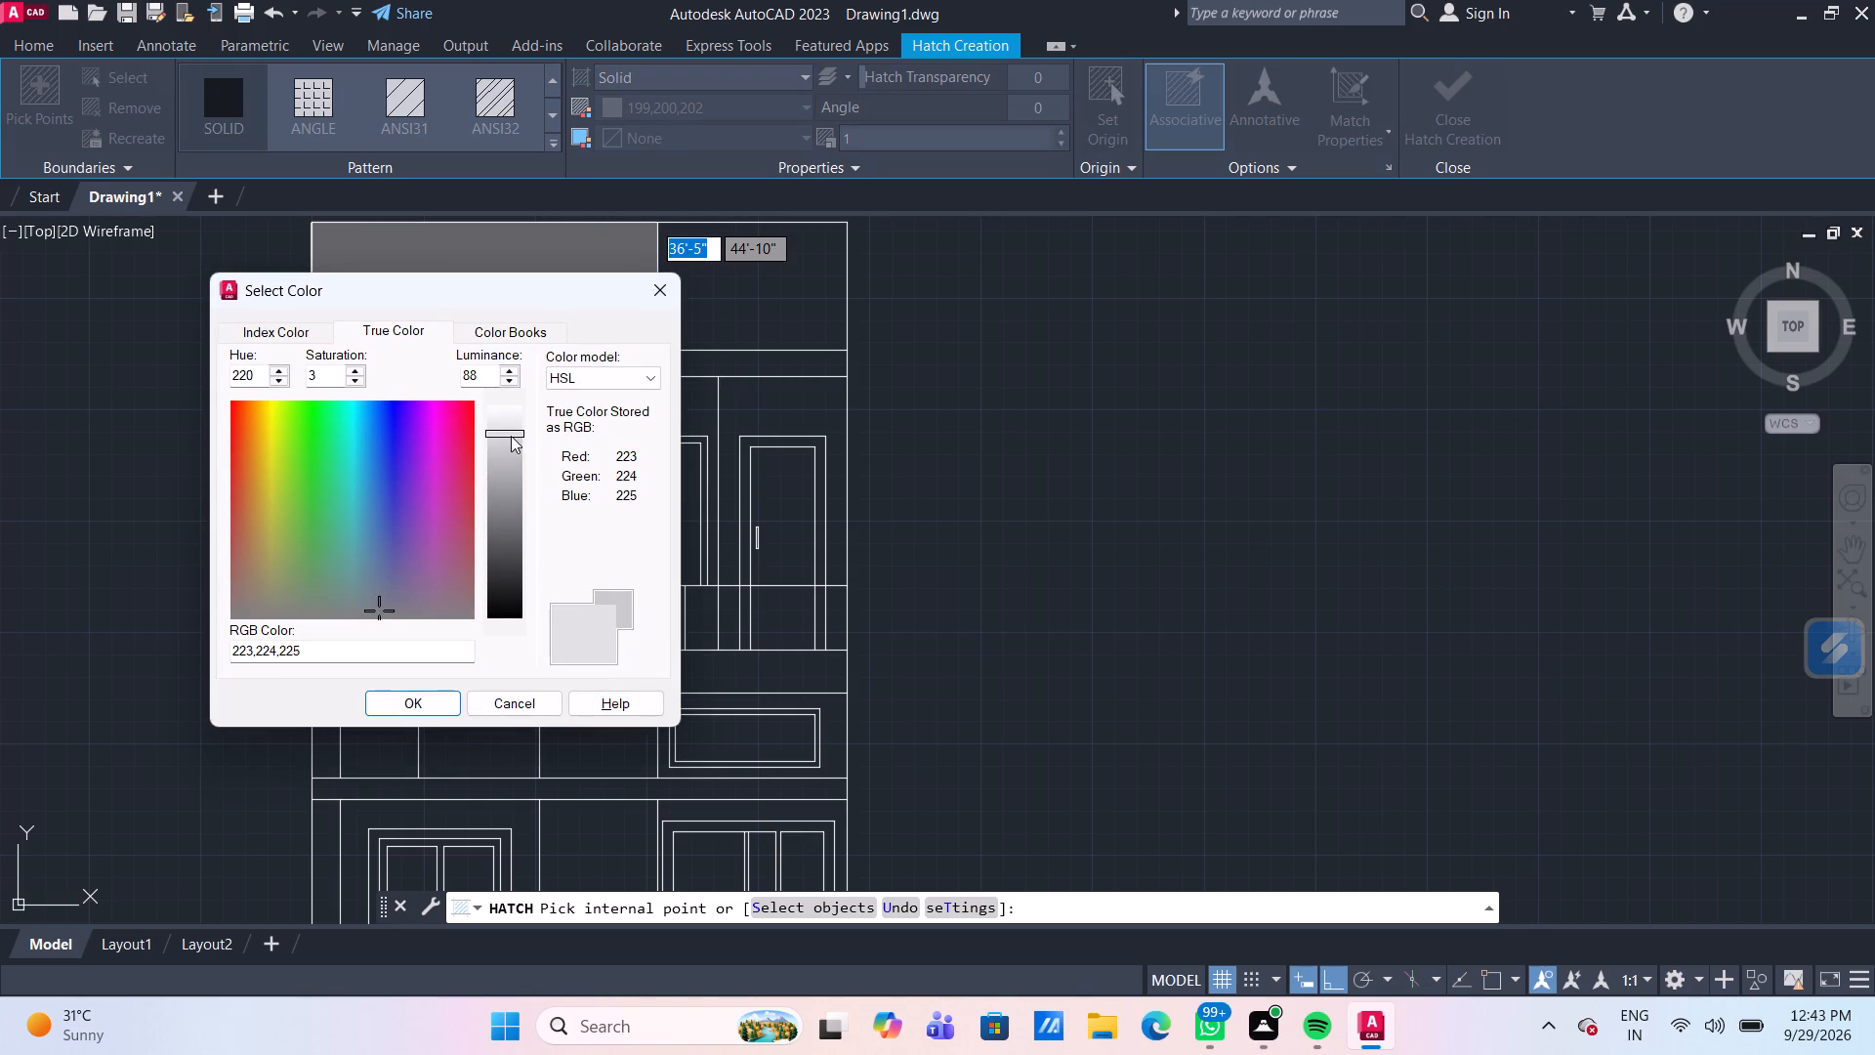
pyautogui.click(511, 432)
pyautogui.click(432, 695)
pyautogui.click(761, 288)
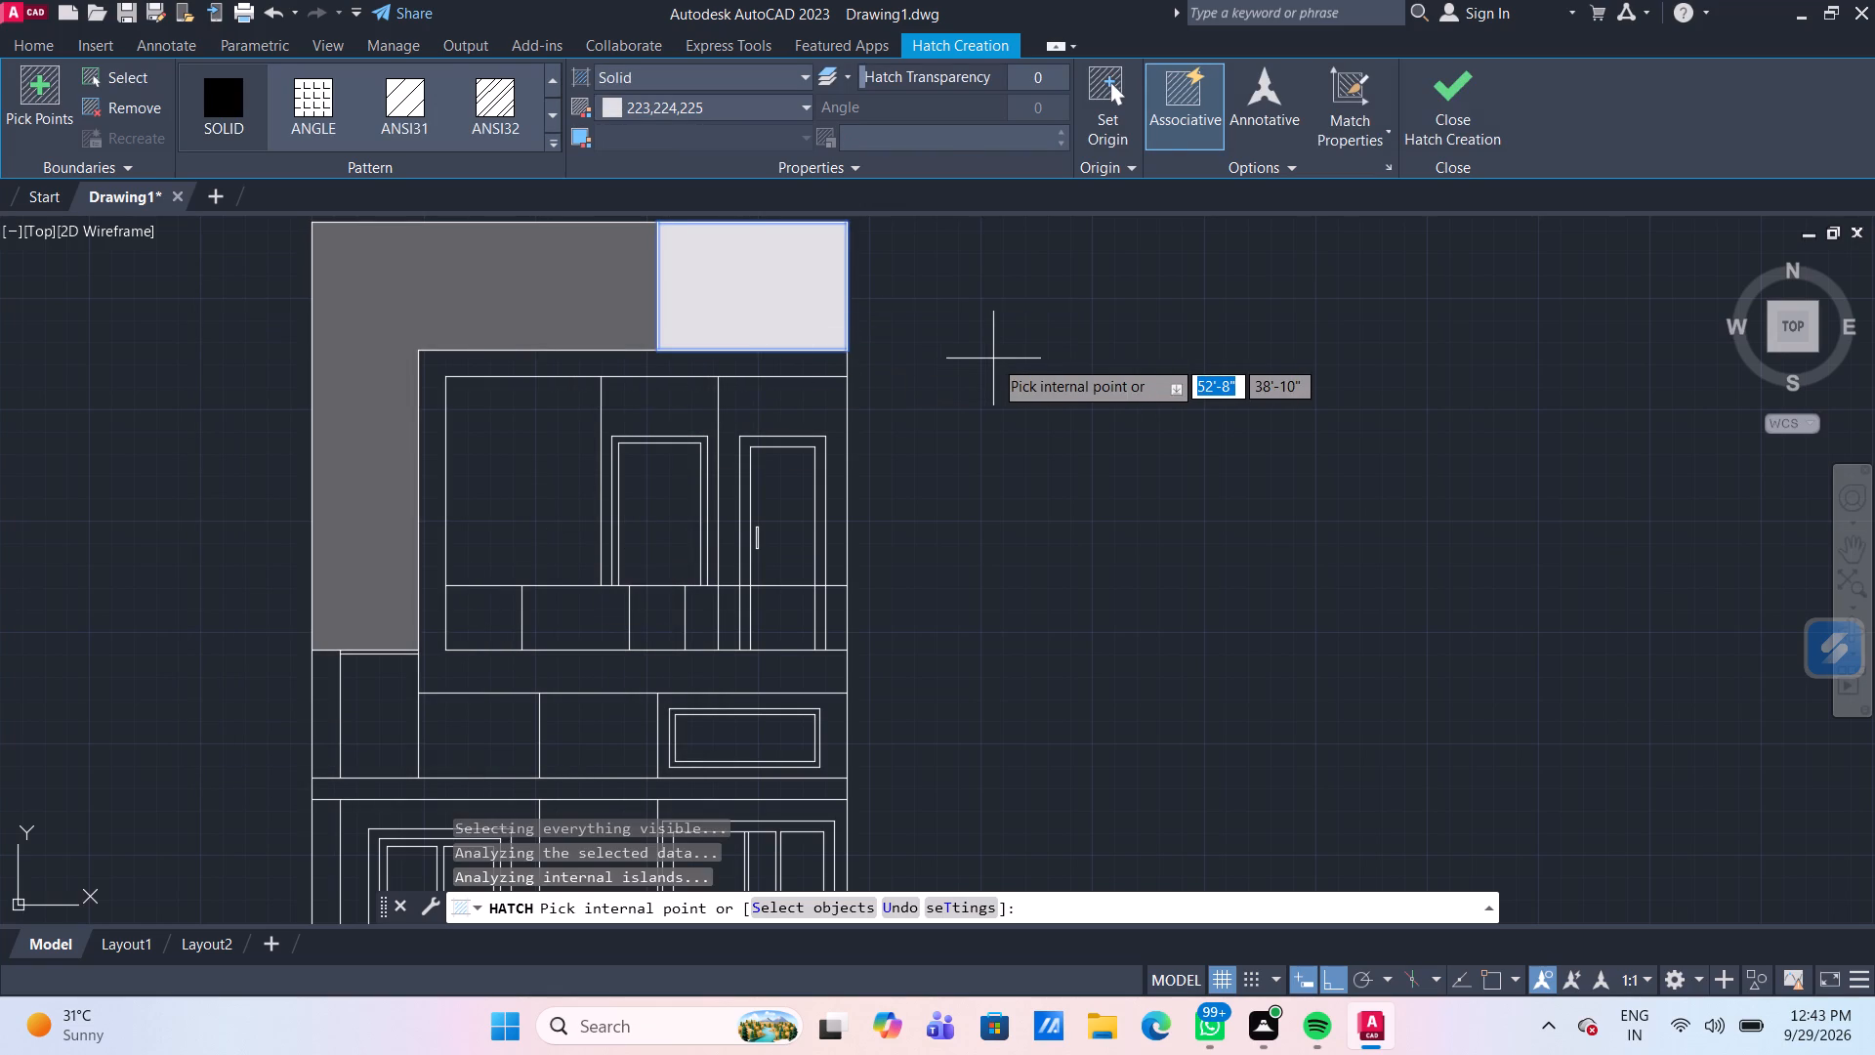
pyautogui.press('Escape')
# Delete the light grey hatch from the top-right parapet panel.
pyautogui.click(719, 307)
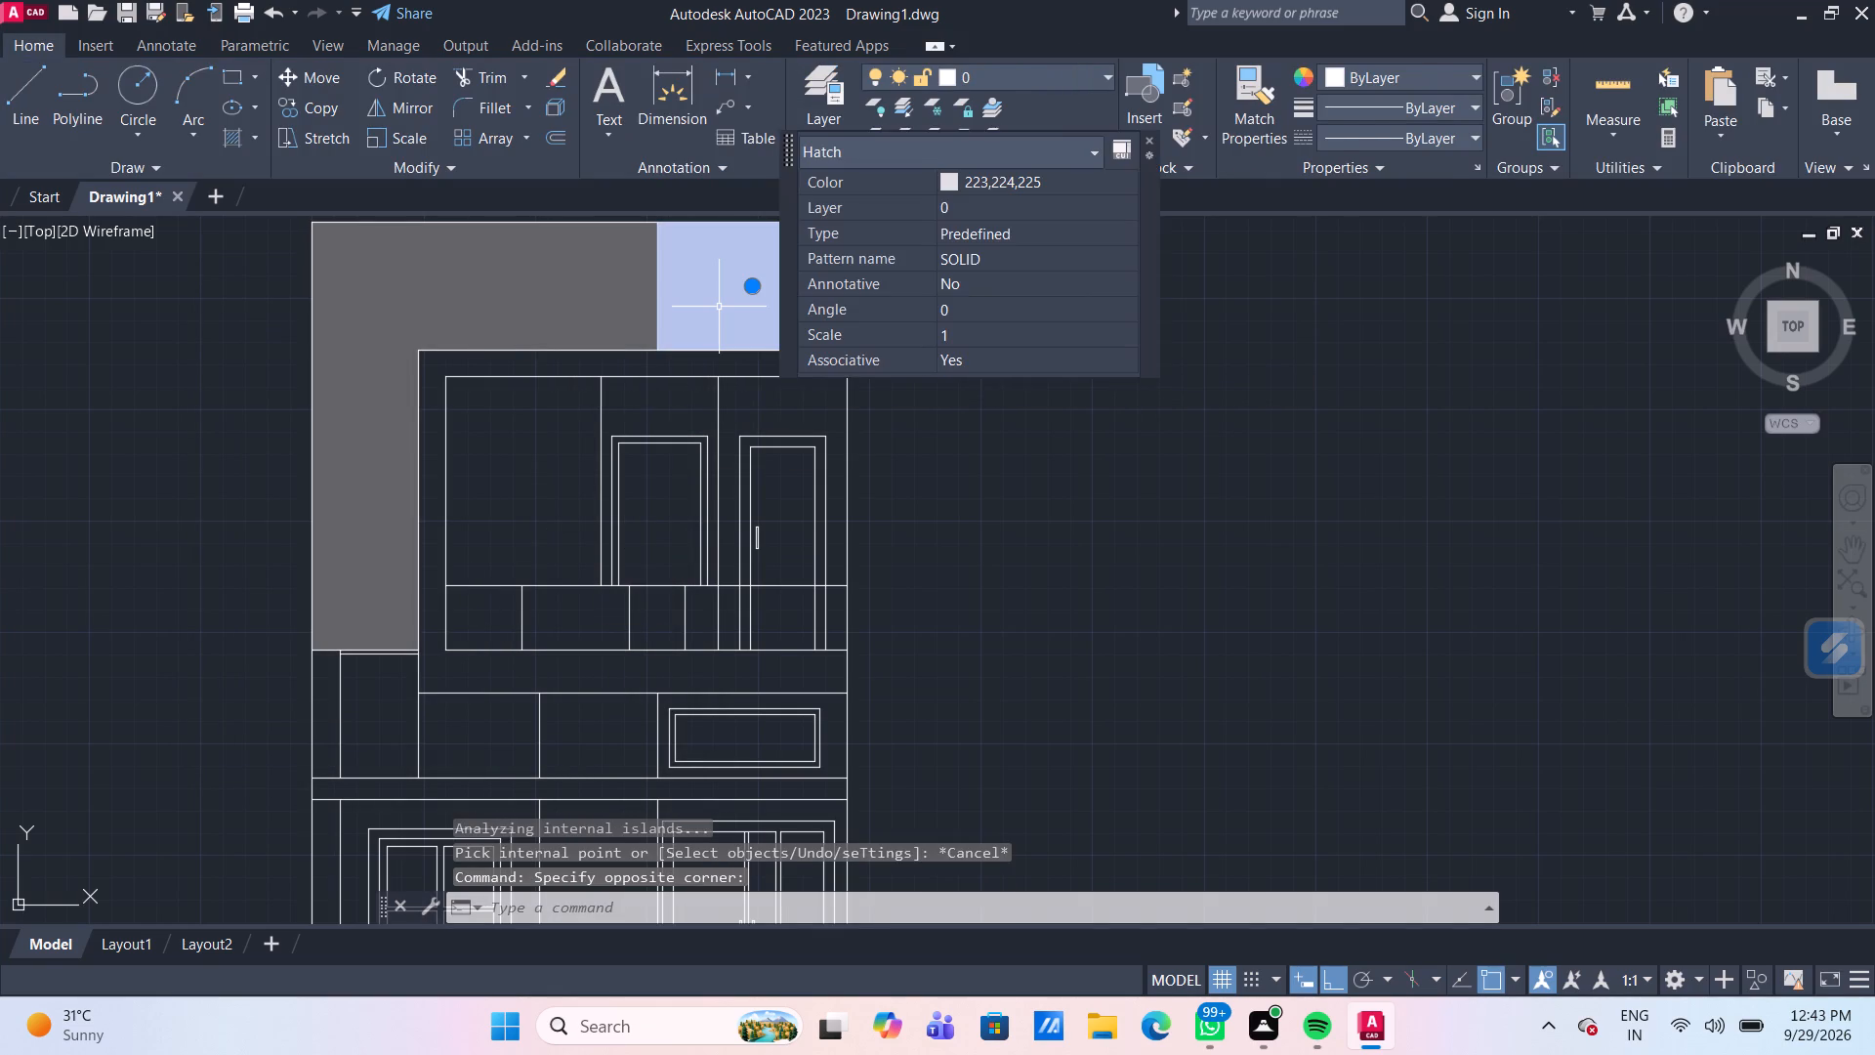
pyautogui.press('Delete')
# Fill the top-right parapet panel, full-width floor band, strip below the ground-floor window and strip below the double door with solid white hatch 255,255,255.
pyautogui.click(227, 131)
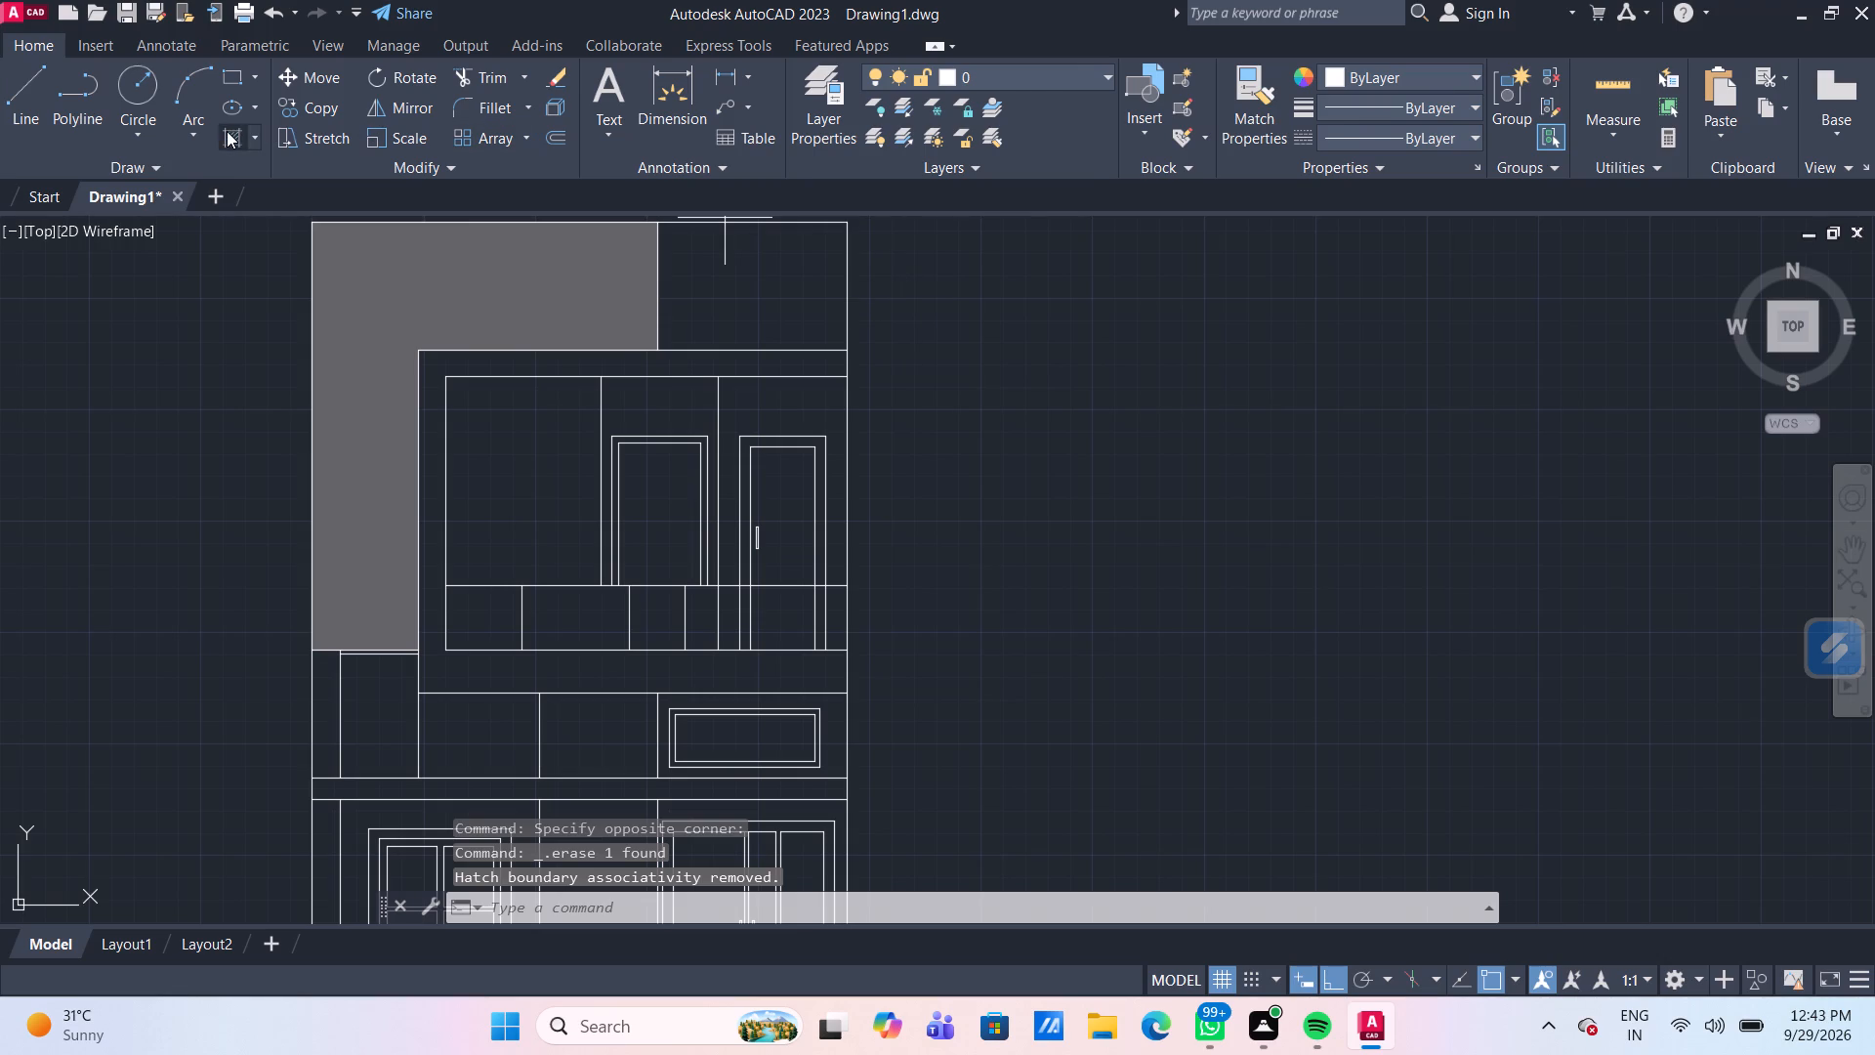
pyautogui.click(740, 103)
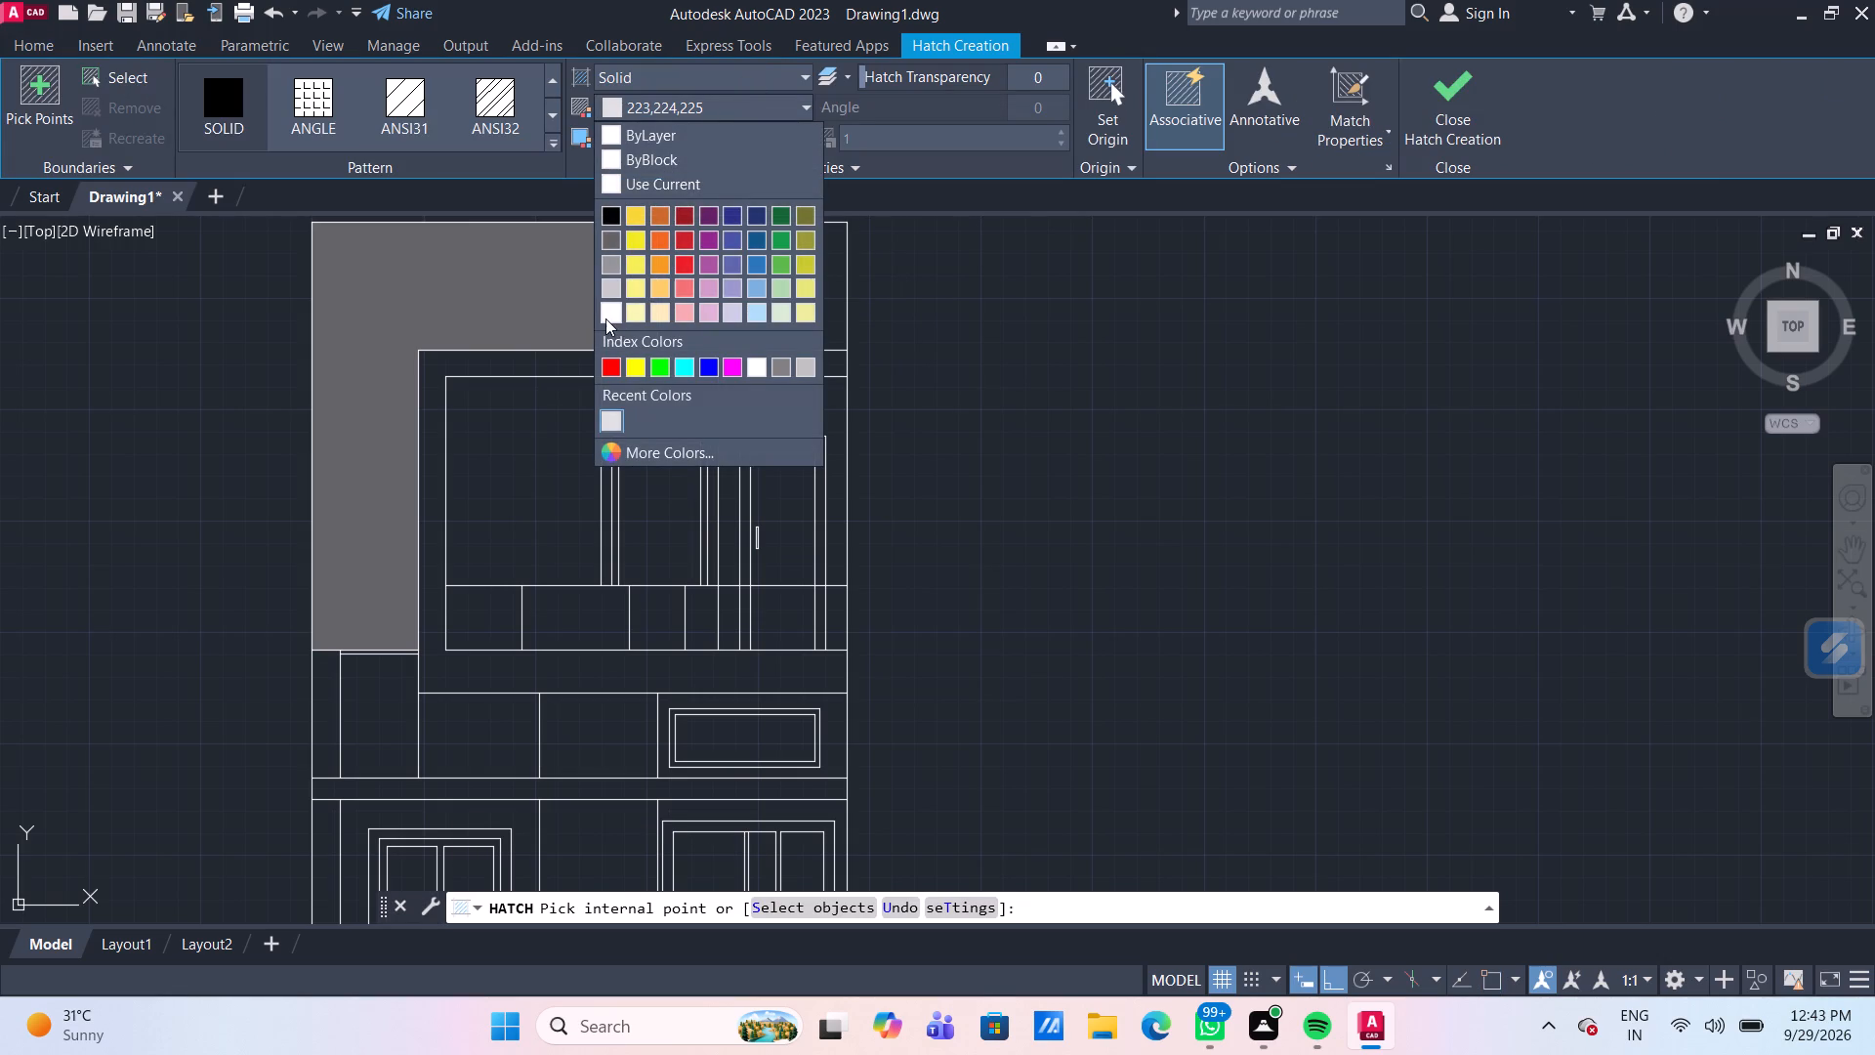
pyautogui.click(605, 318)
pyautogui.click(733, 317)
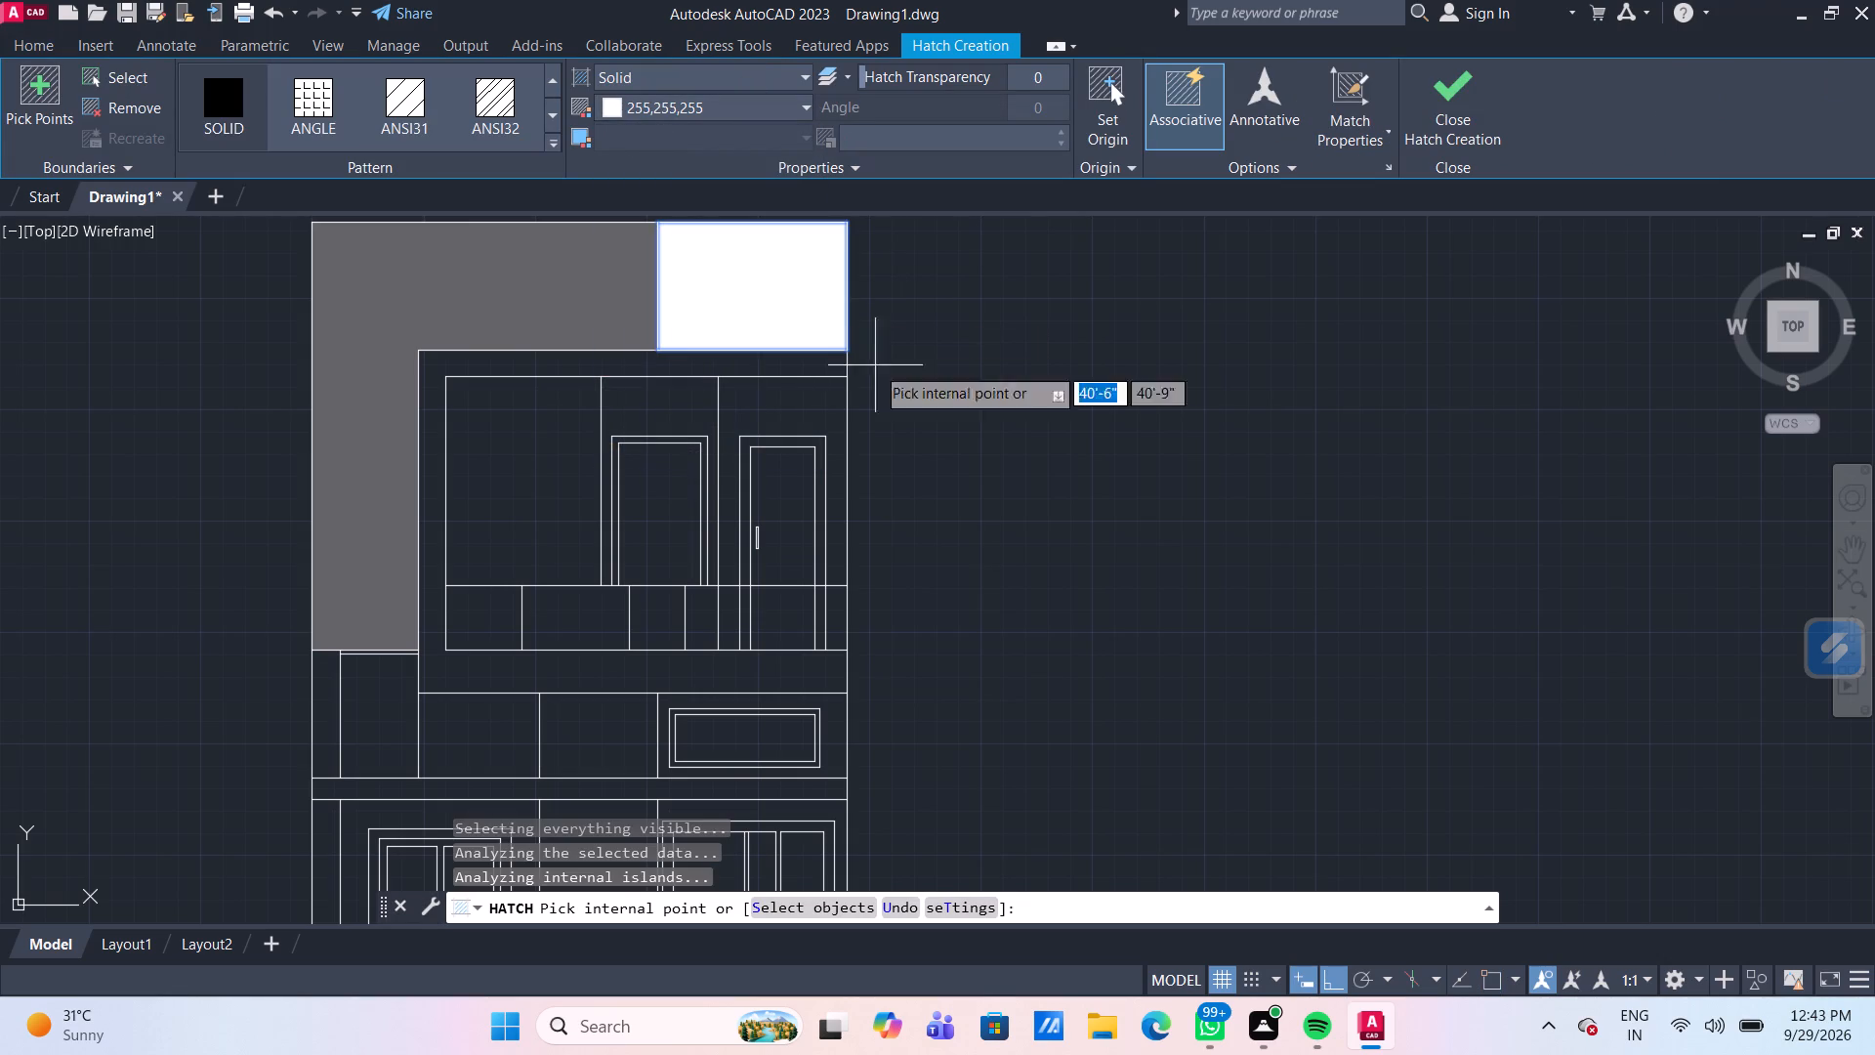
pyautogui.scroll(-1, 561, 630)
pyautogui.moveTo(565, 637); pyautogui.dragTo(581, 481, button='middle')
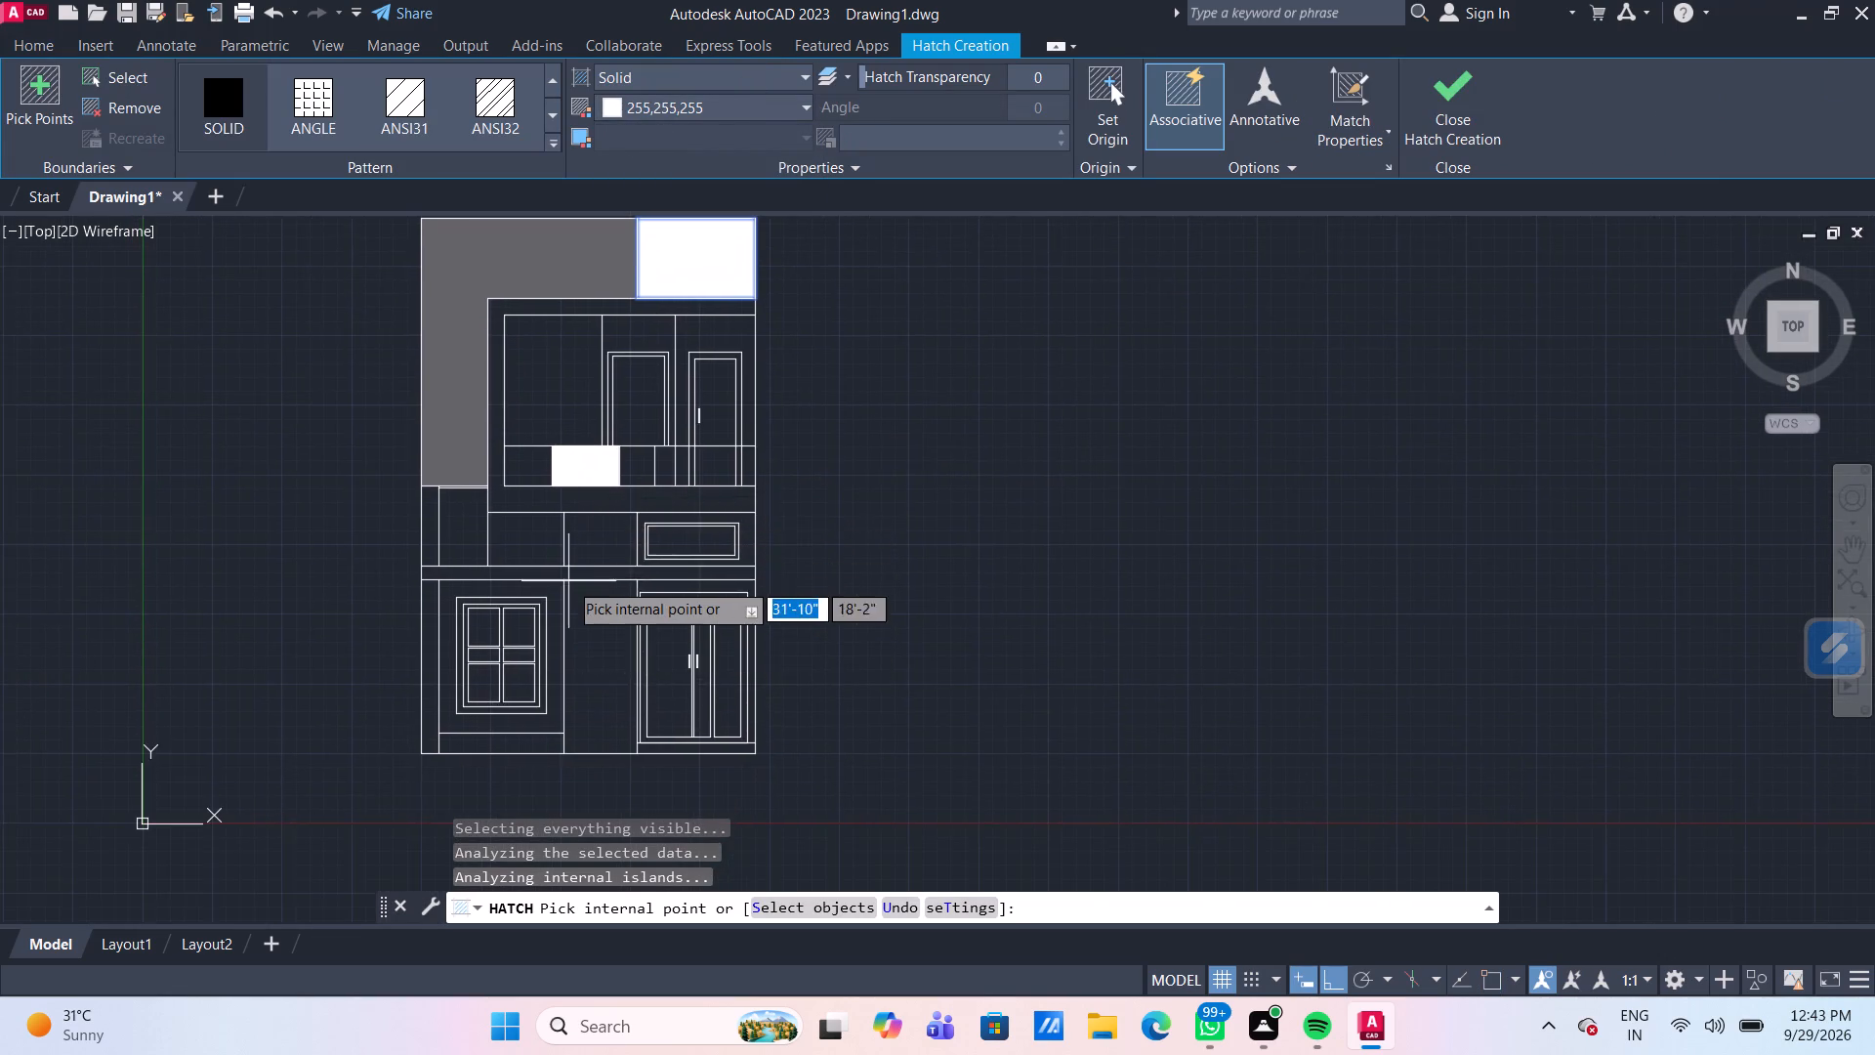
pyautogui.scroll(2, 558, 558)
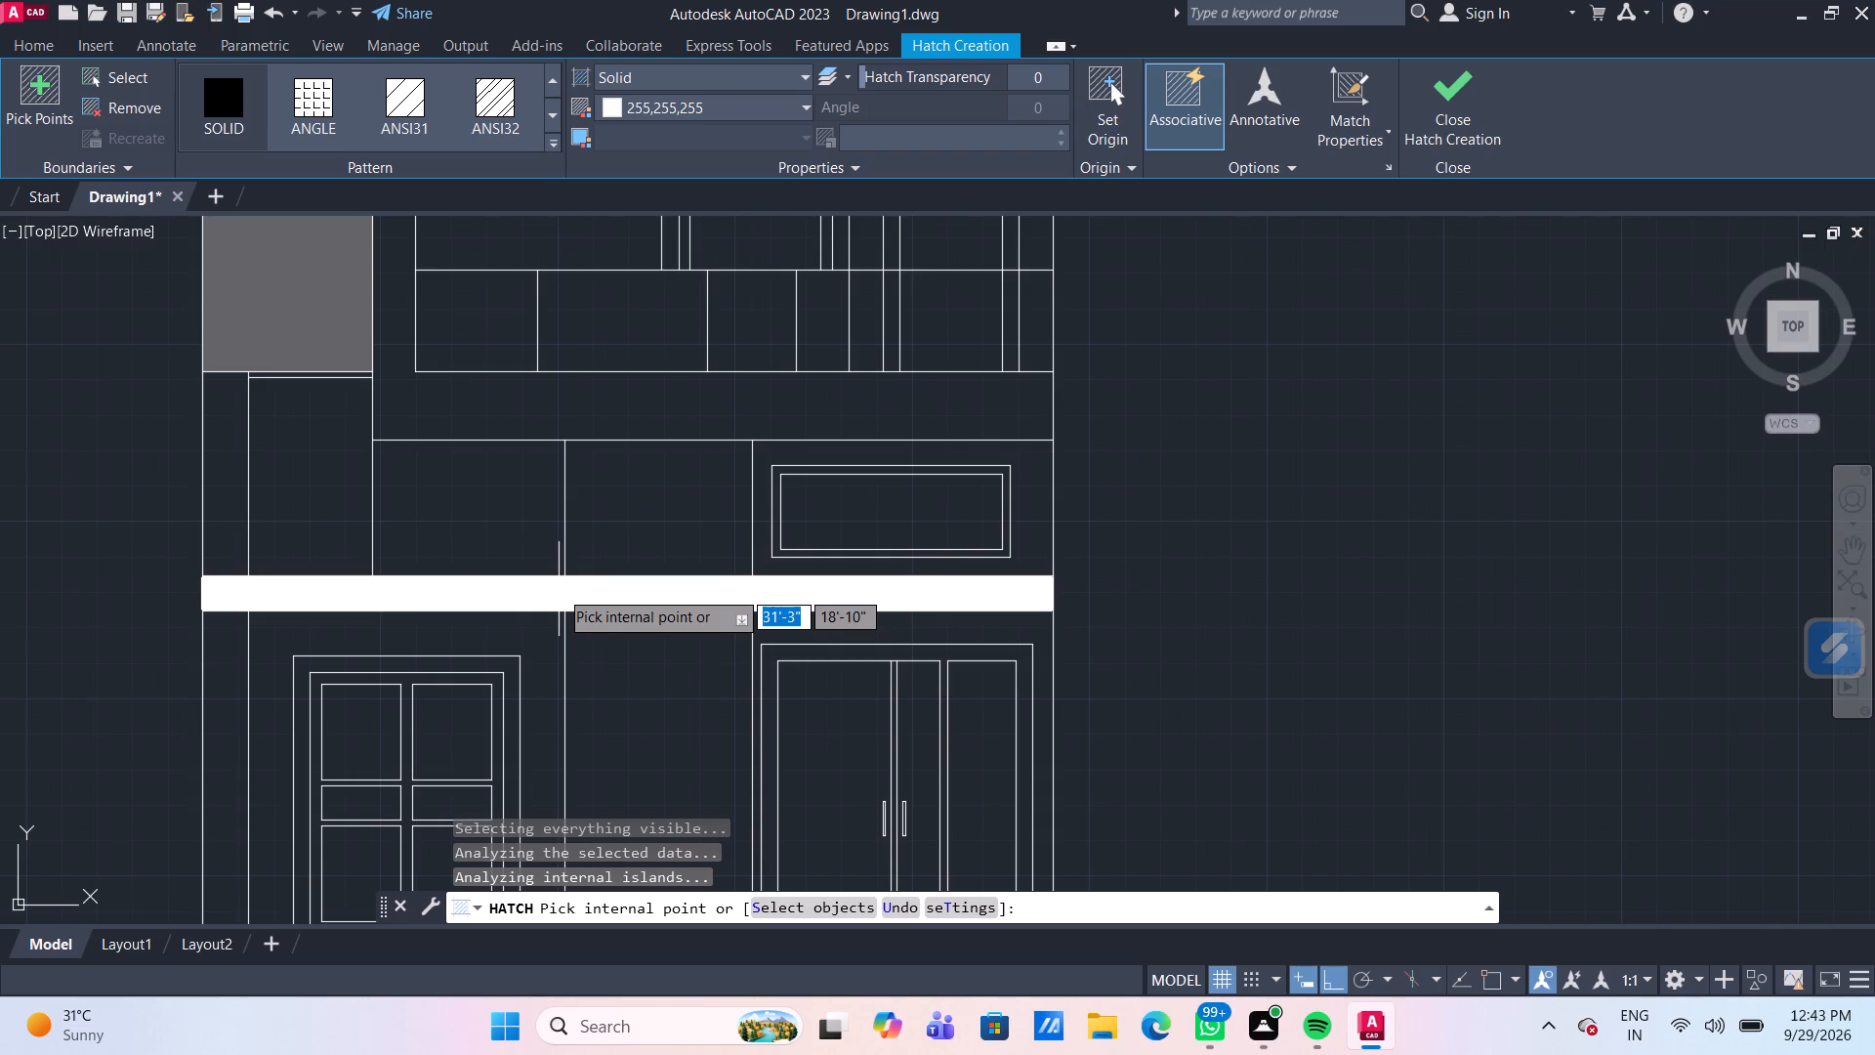
pyautogui.click(559, 589)
pyautogui.scroll(-2, 1124, 685)
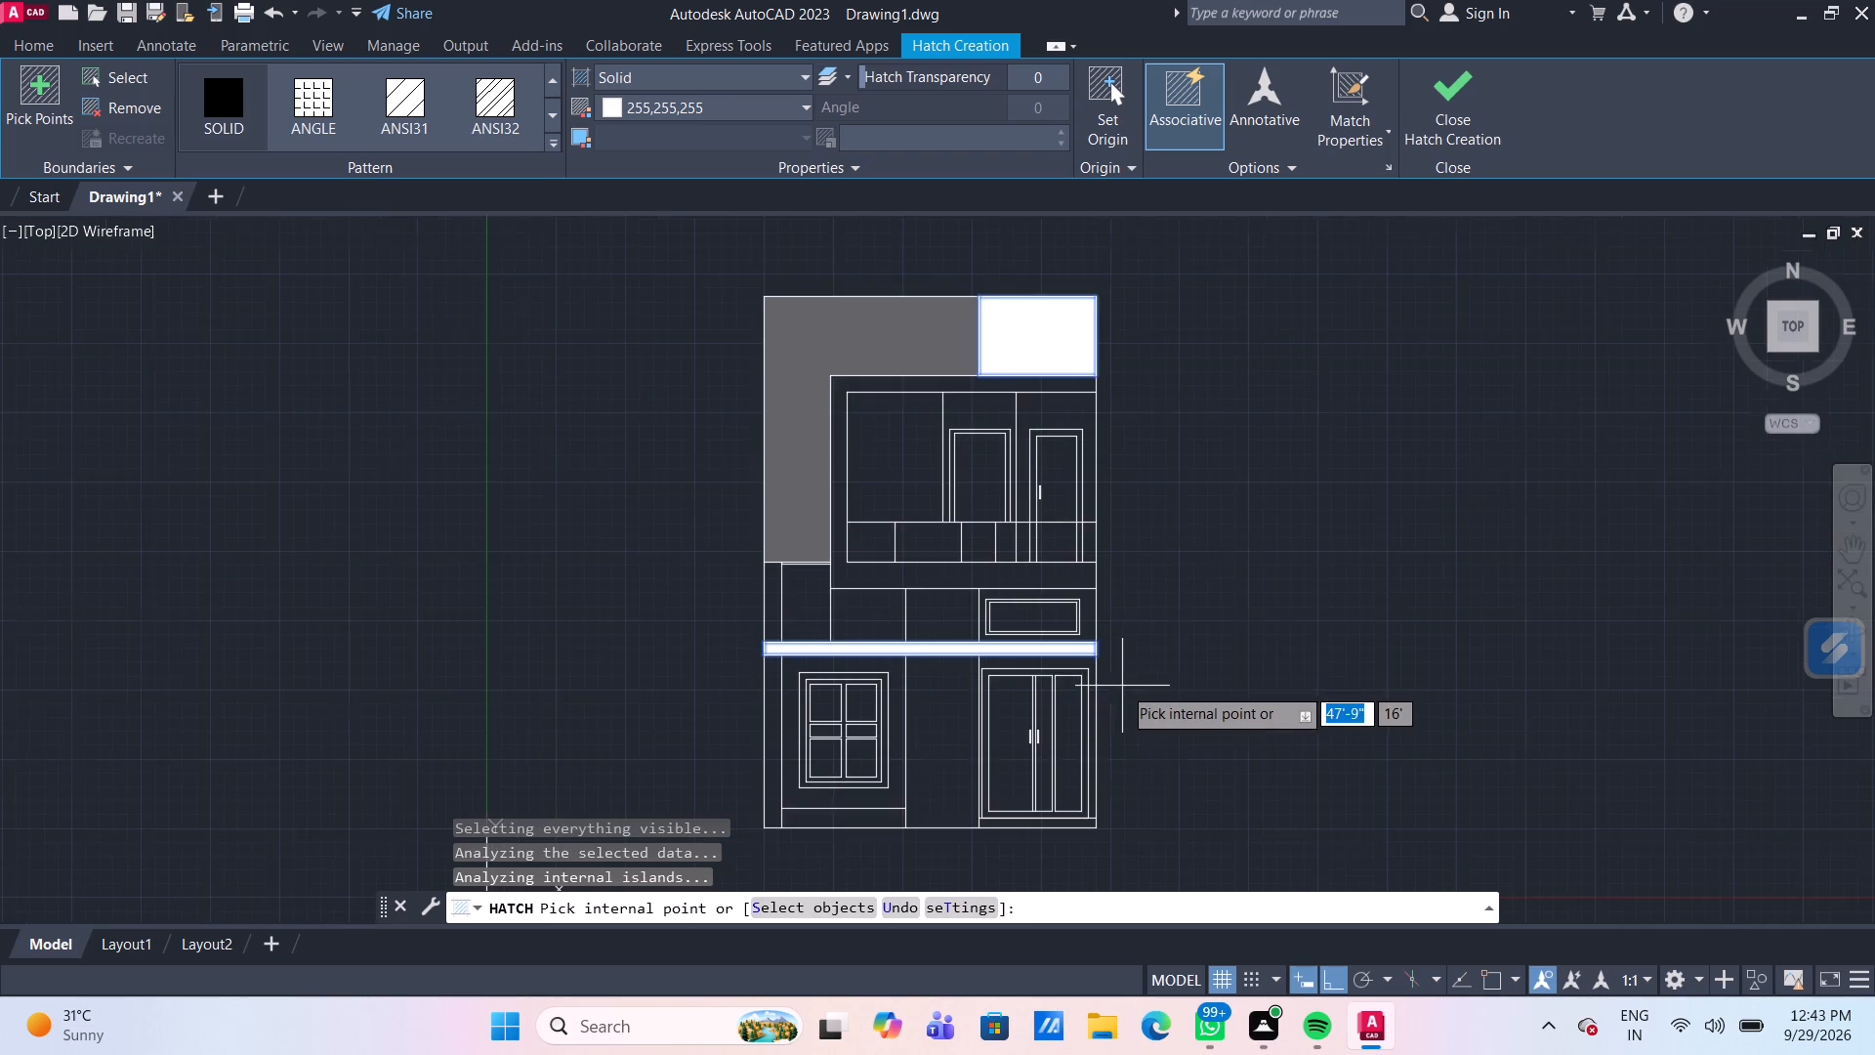
pyautogui.moveTo(1121, 686); pyautogui.dragTo(1078, 523, button='middle')
pyautogui.scroll(2, 851, 618)
pyautogui.click(756, 724)
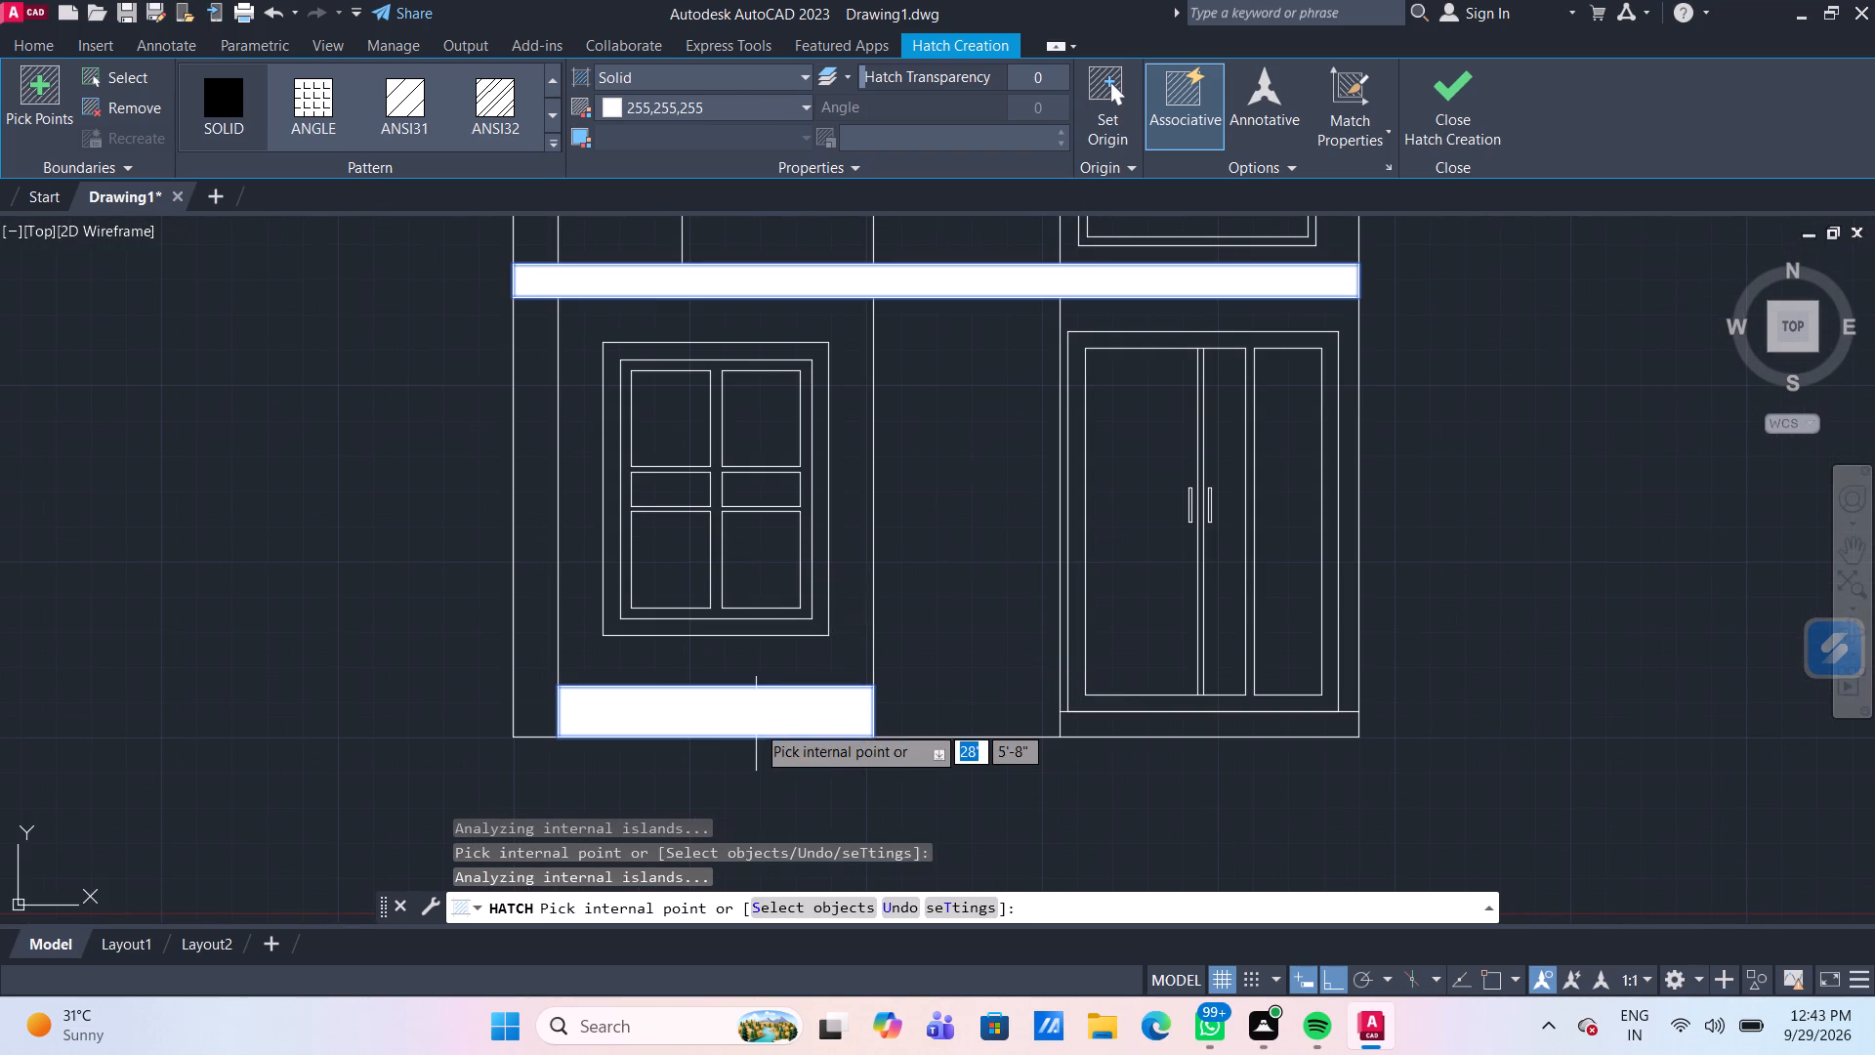
pyautogui.click(1185, 731)
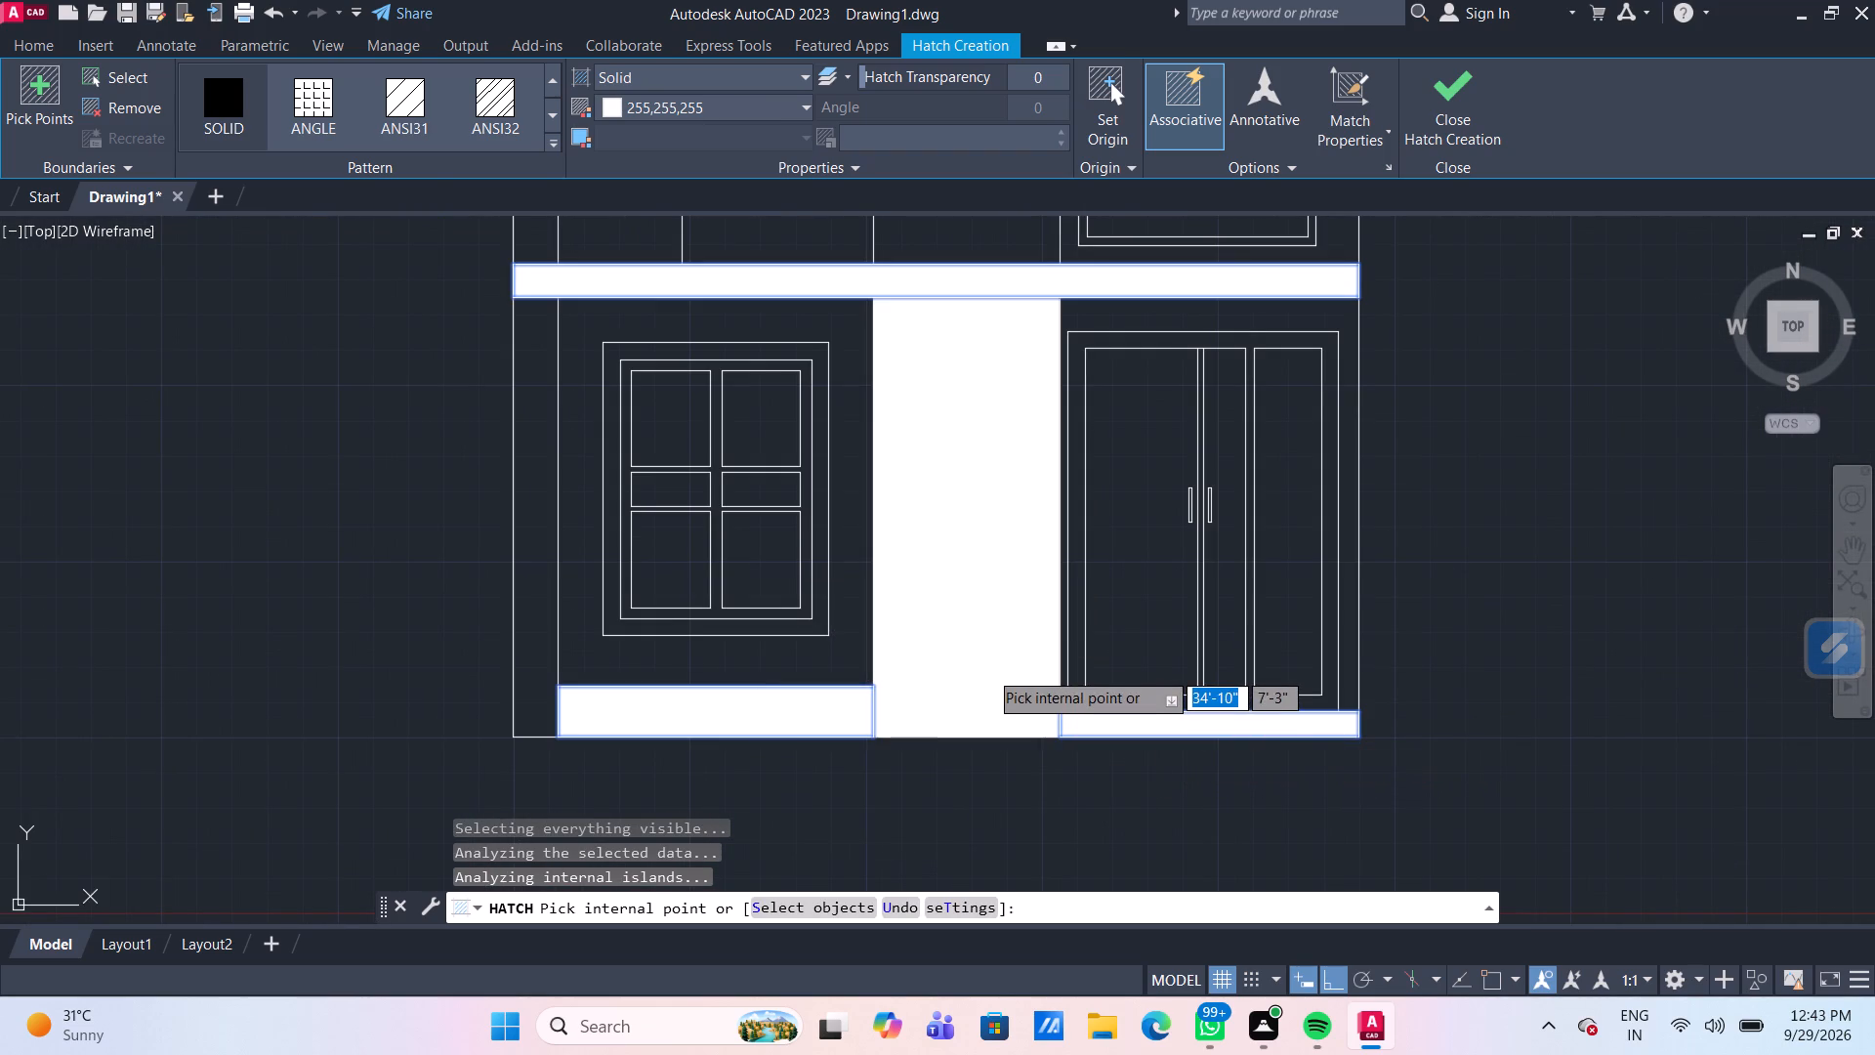
pyautogui.press('Return')
# Fill the C-shaped frame around the upper-storey balcony with a solid hatch in true colour 41,47,24.
pyautogui.scroll(-2, 988, 670)
pyautogui.moveTo(1268, 558); pyautogui.dragTo(1208, 594, button='middle')
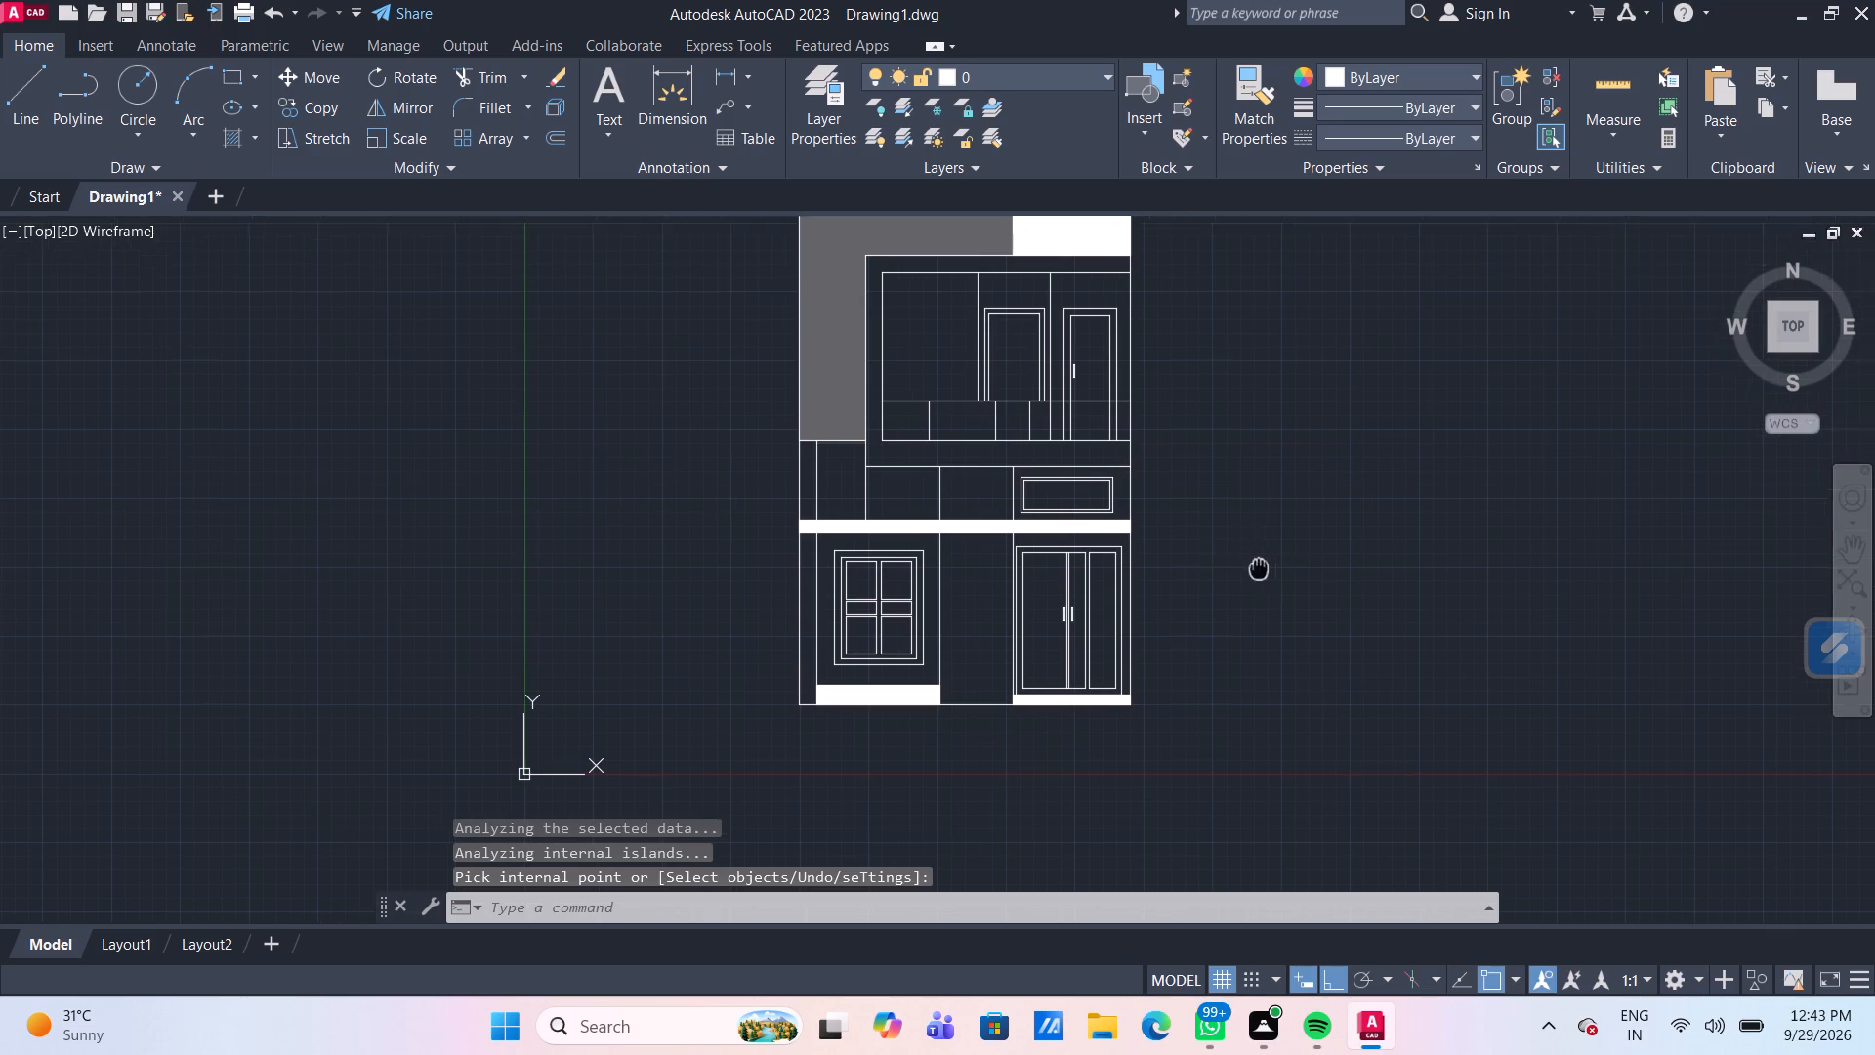
pyautogui.moveTo(1208, 594); pyautogui.dragTo(999, 673, button='middle')
pyautogui.scroll(1, 767, 488)
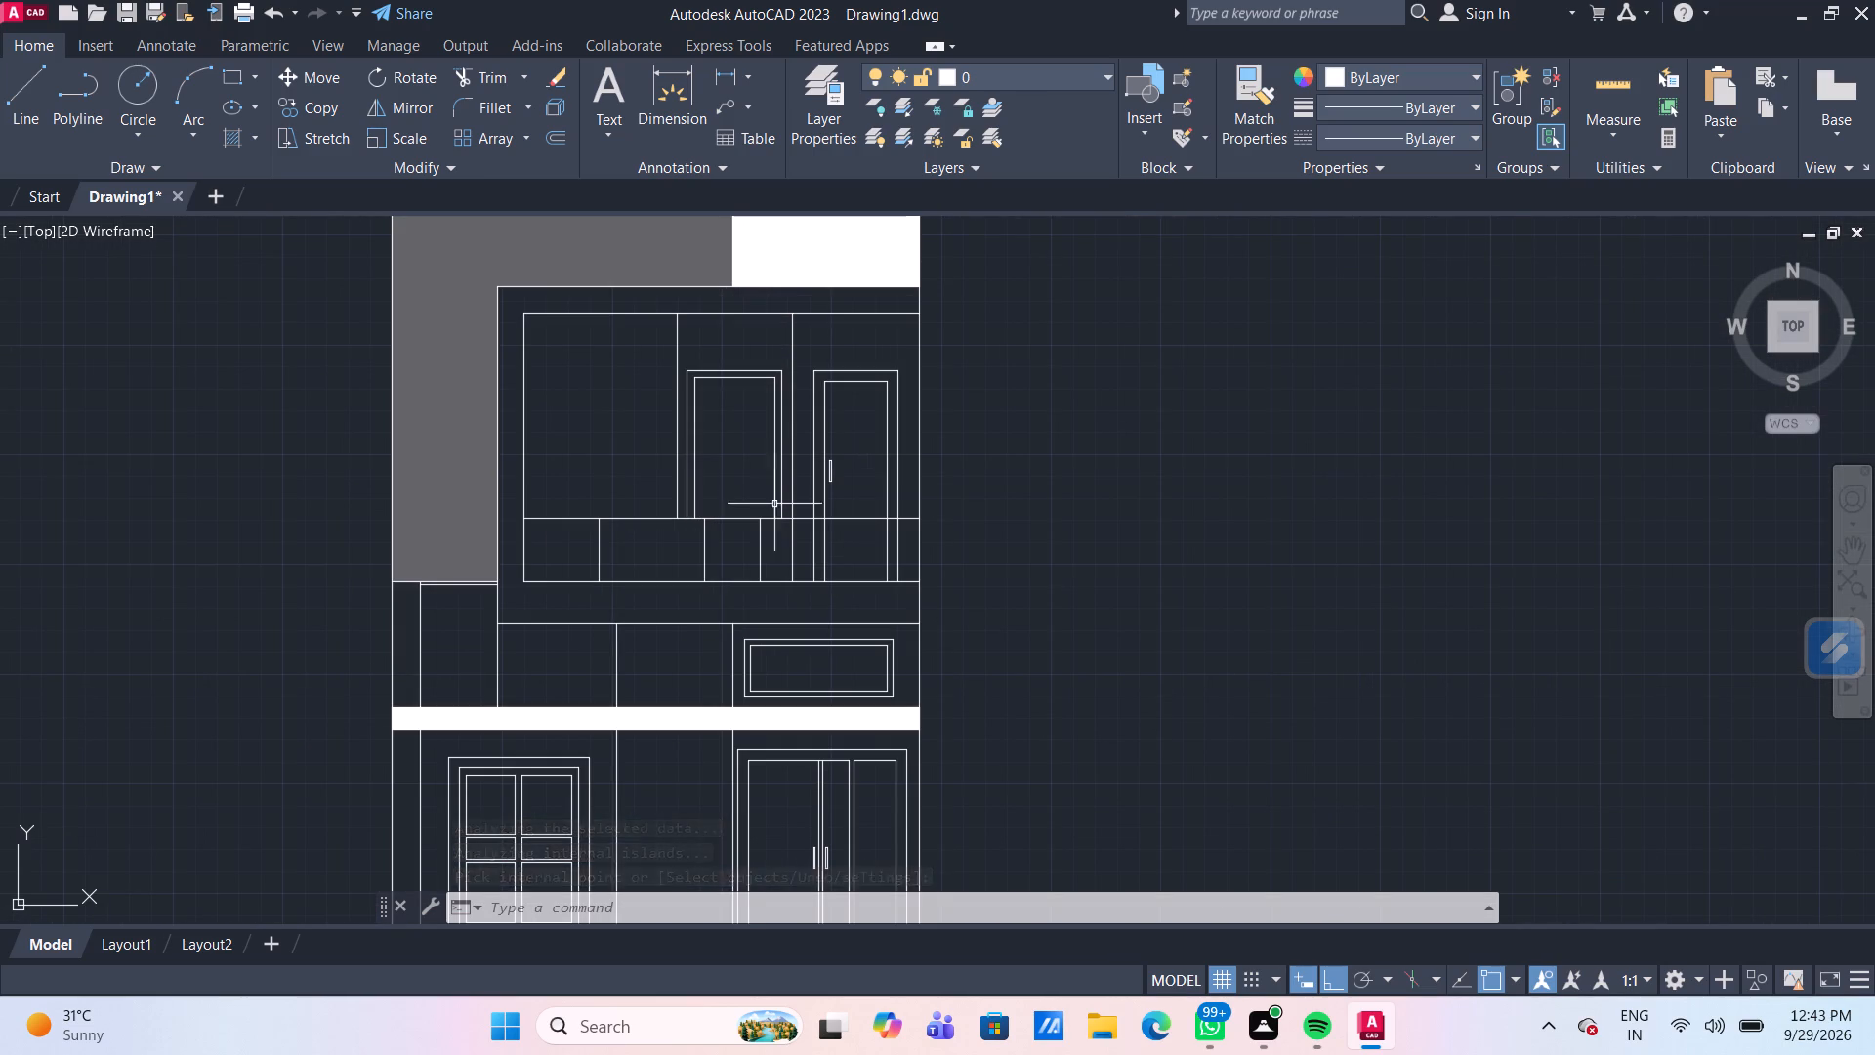
pyautogui.moveTo(654, 438); pyautogui.dragTo(566, 523, button='middle')
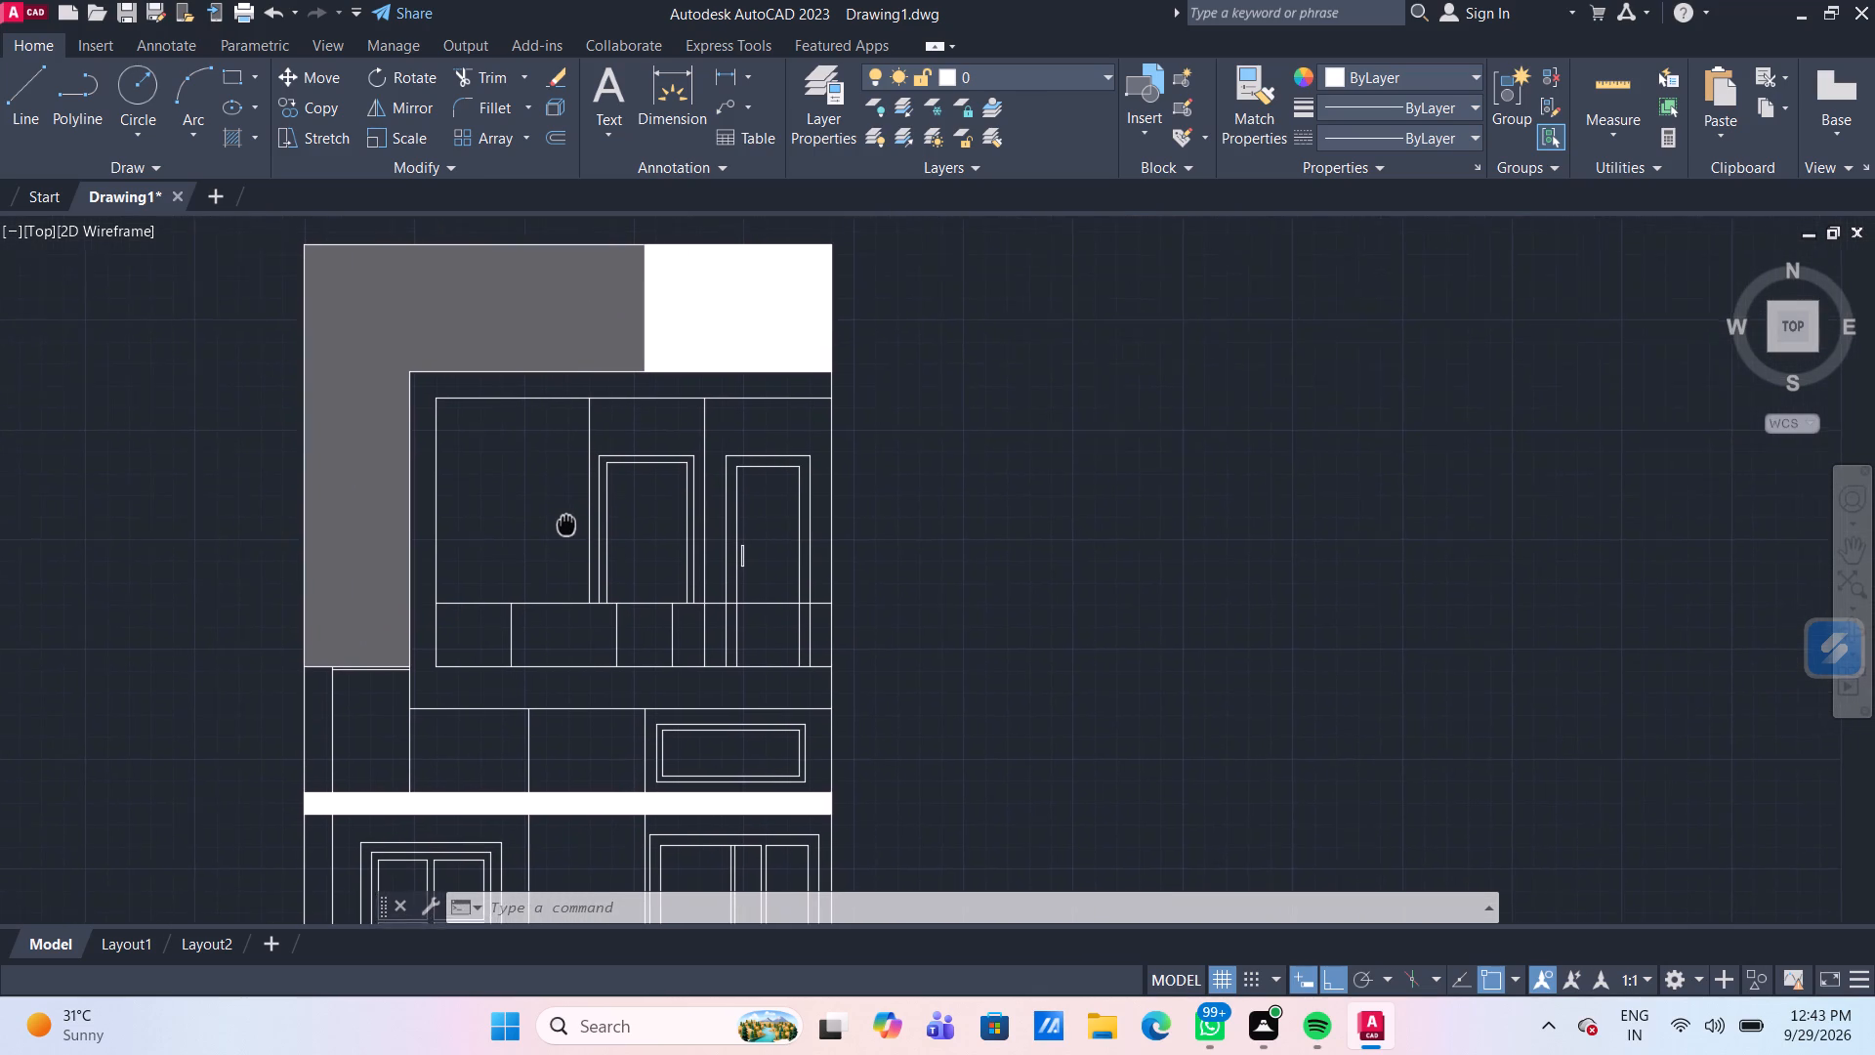
pyautogui.moveTo(566, 523); pyautogui.dragTo(559, 542, button='middle')
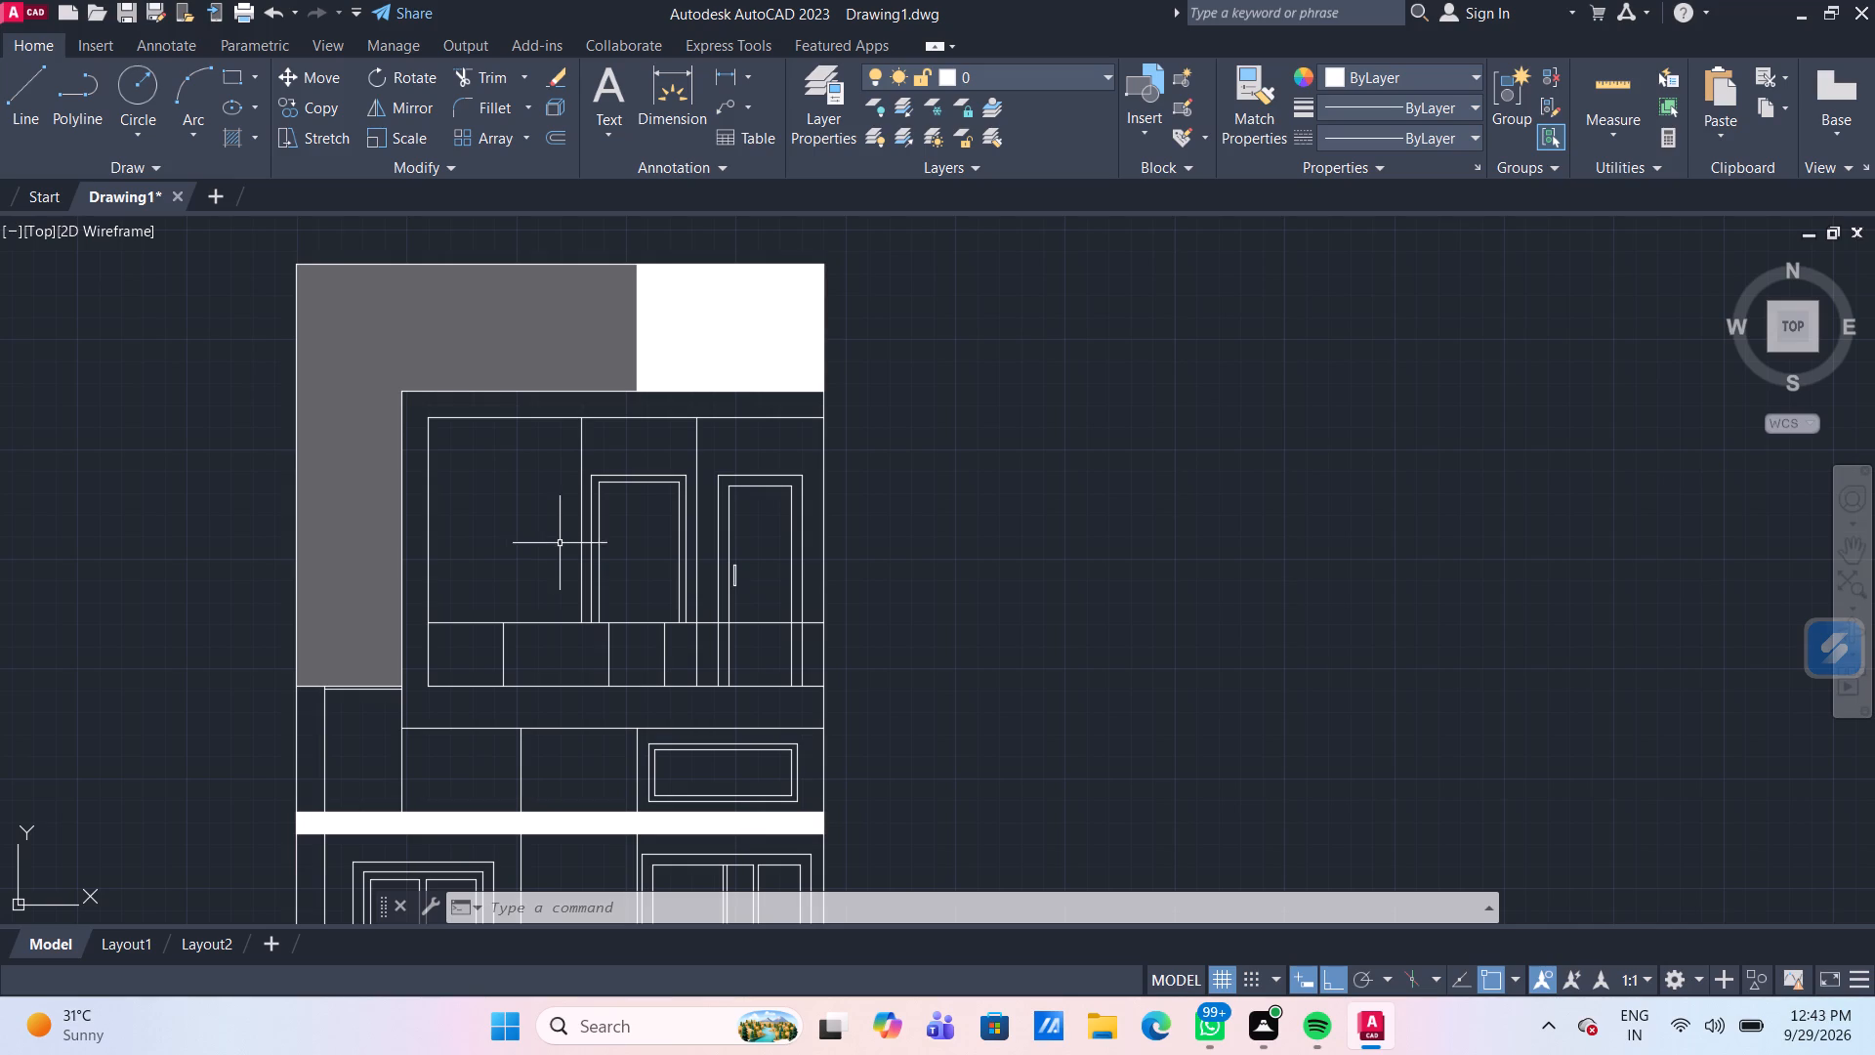
pyautogui.click(242, 143)
pyautogui.click(718, 104)
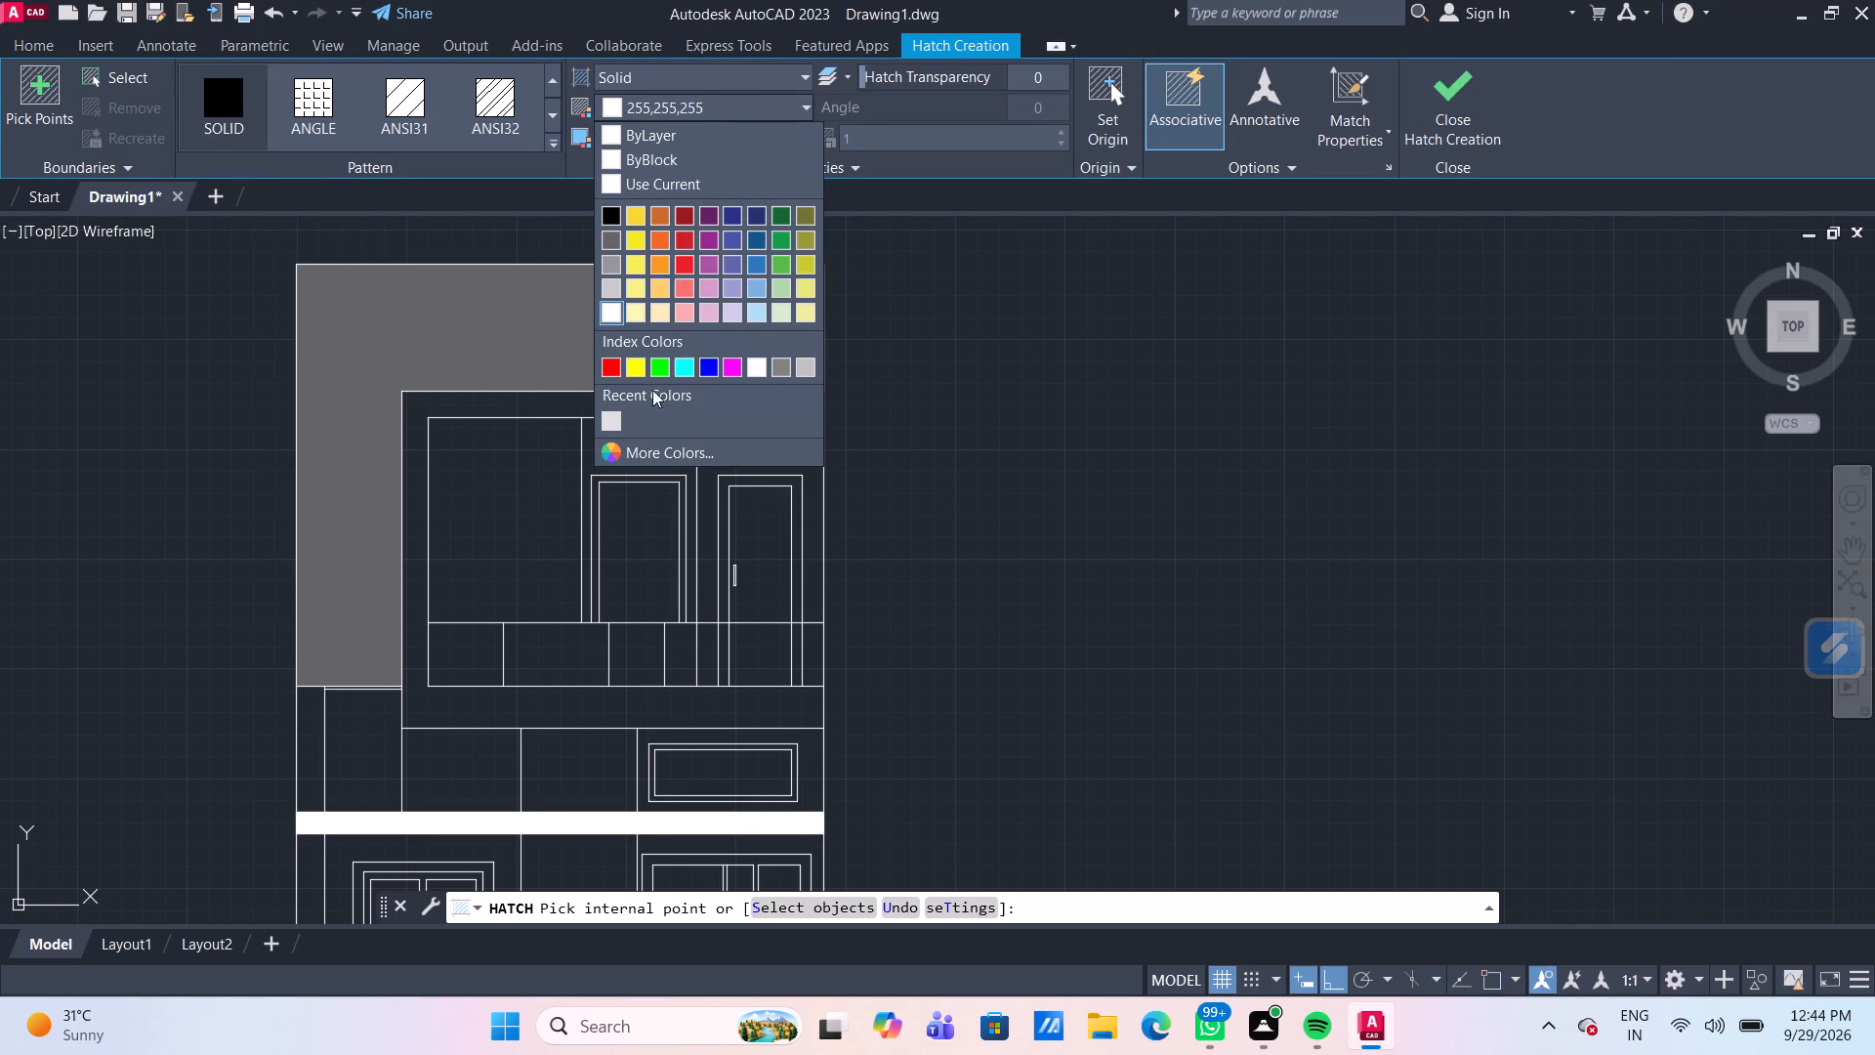
pyautogui.moveTo(671, 440); pyautogui.dragTo(676, 448)
pyautogui.click(675, 448)
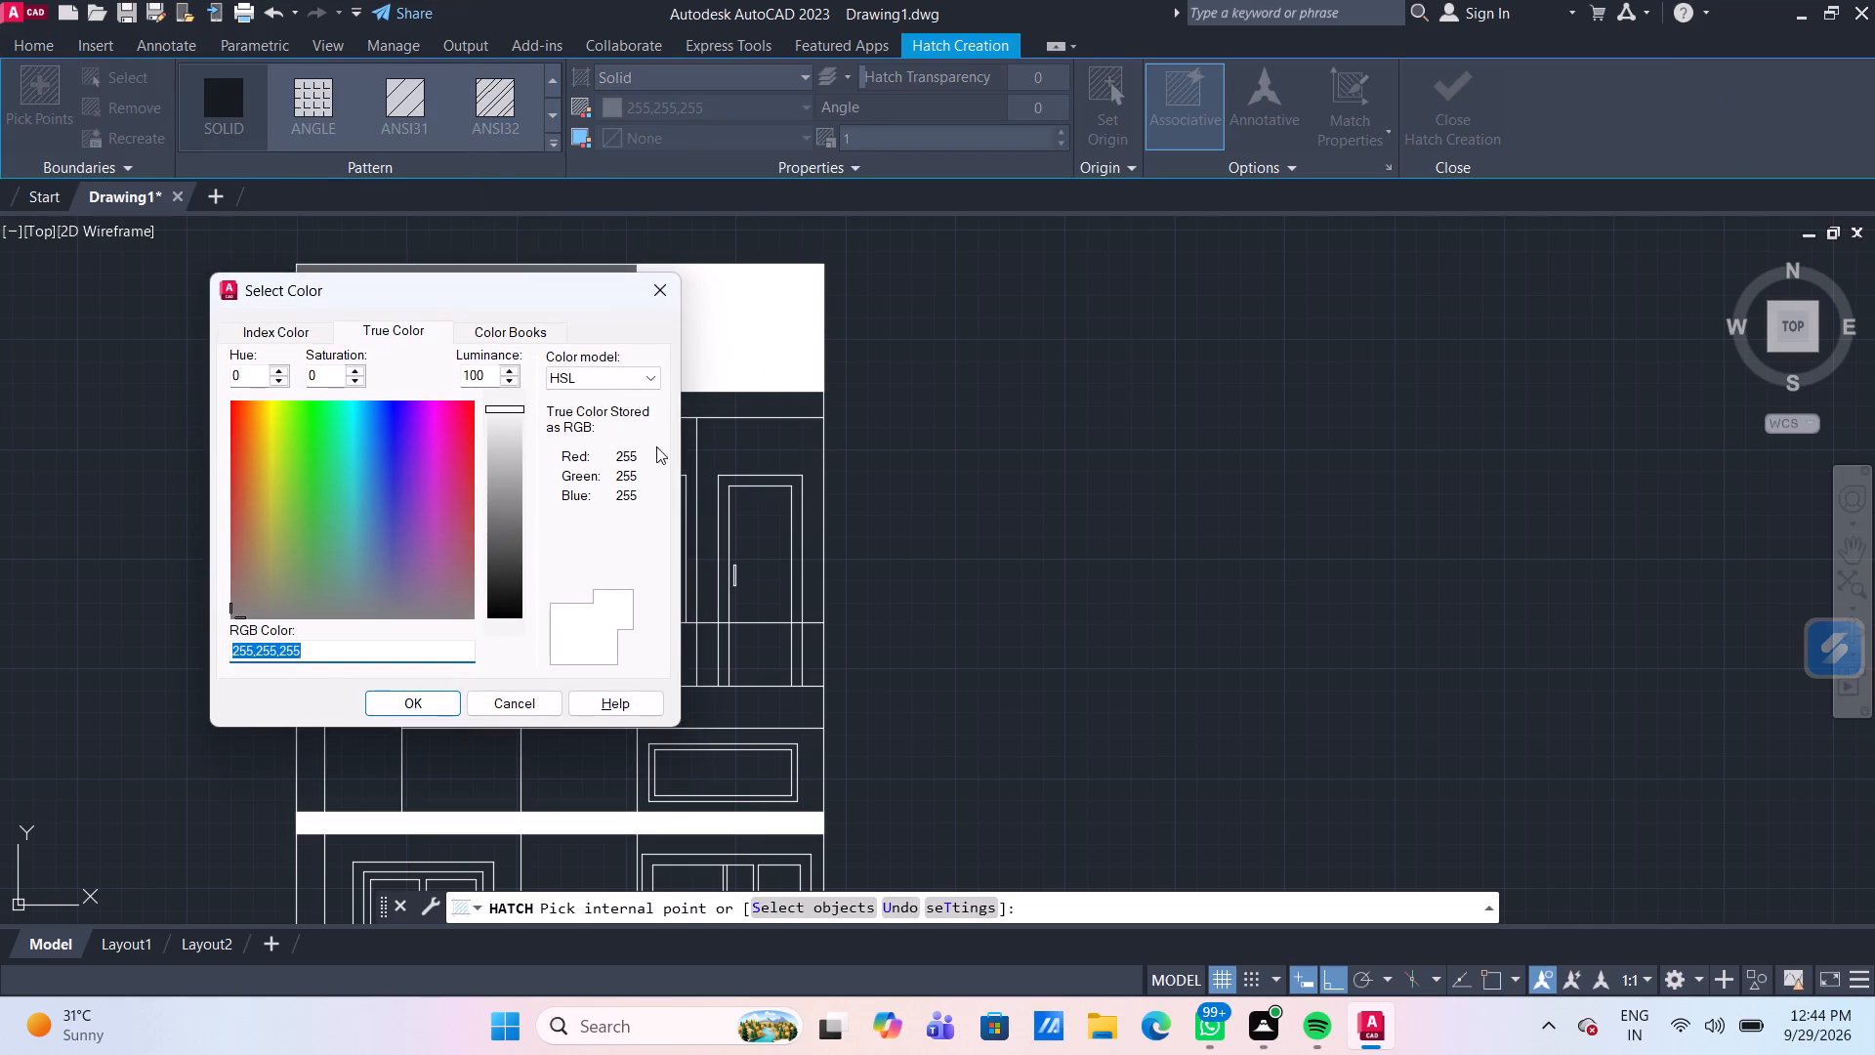
pyautogui.click(302, 330)
pyautogui.moveTo(465, 293); pyautogui.dragTo(487, 293)
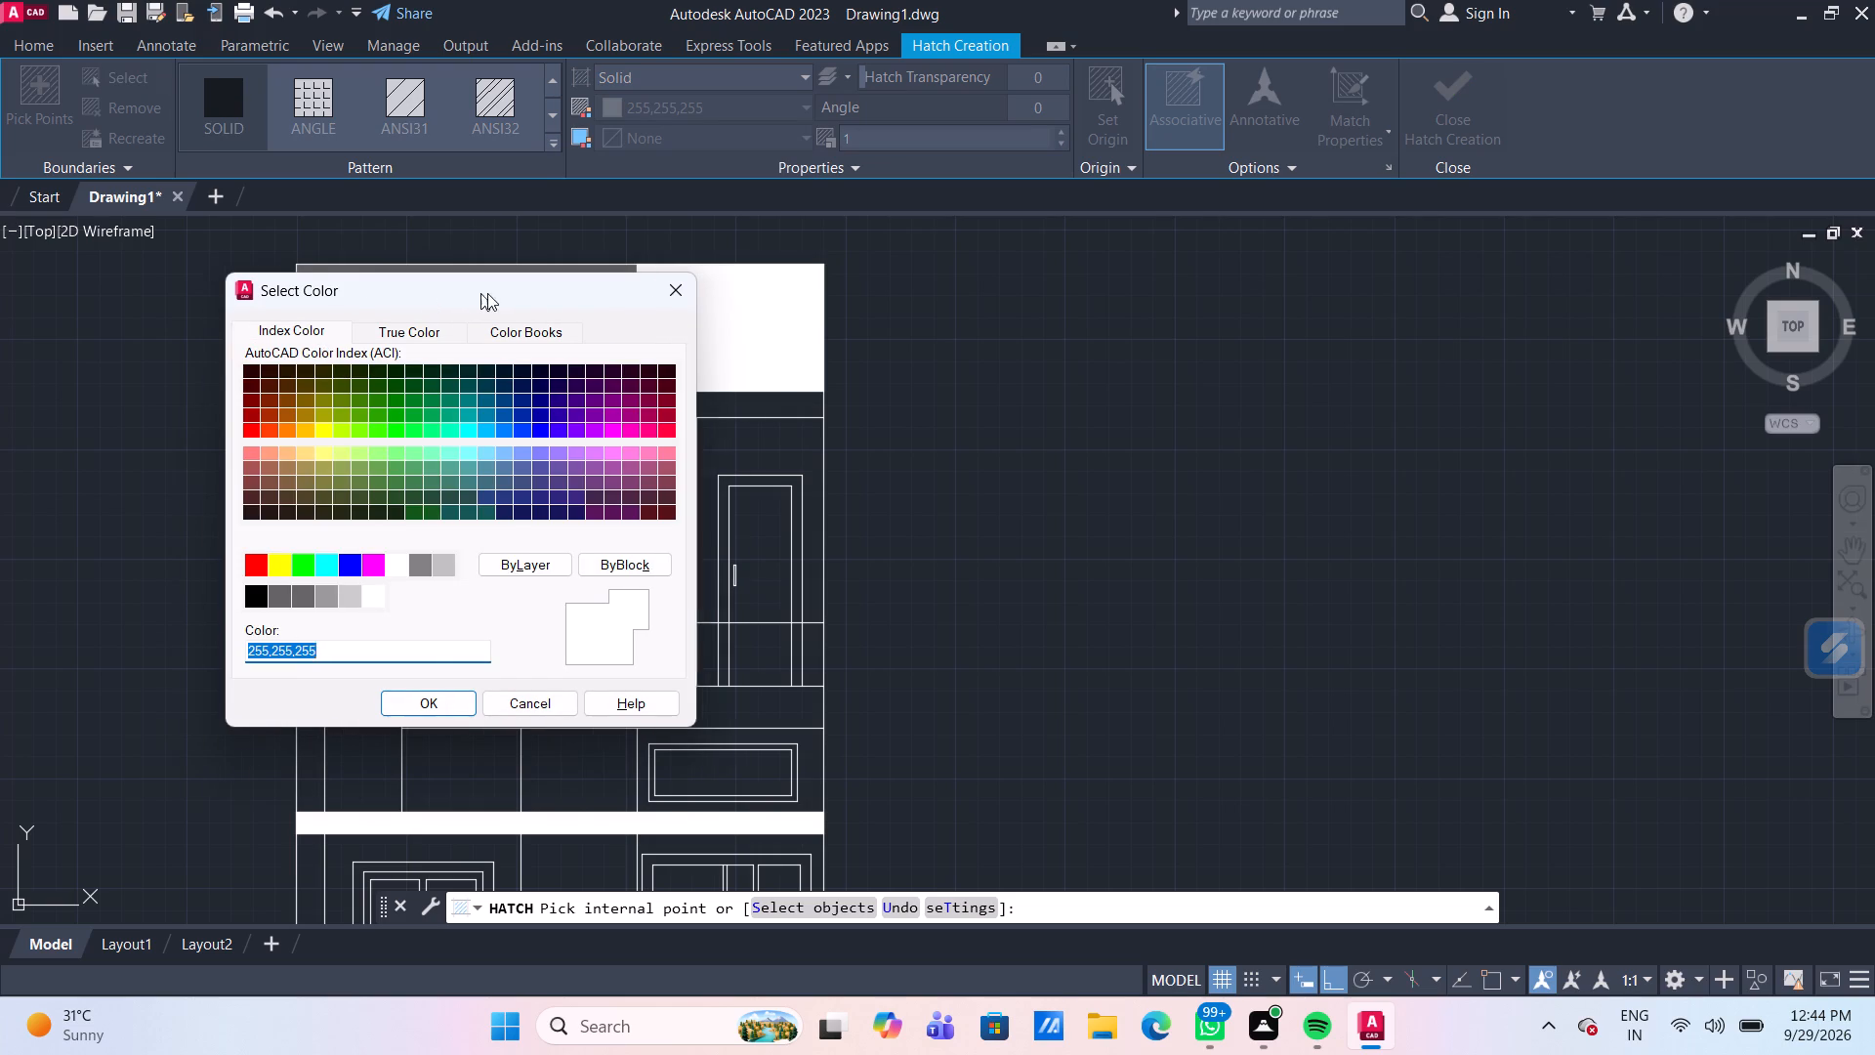
pyautogui.moveTo(487, 293); pyautogui.dragTo(1104, 285)
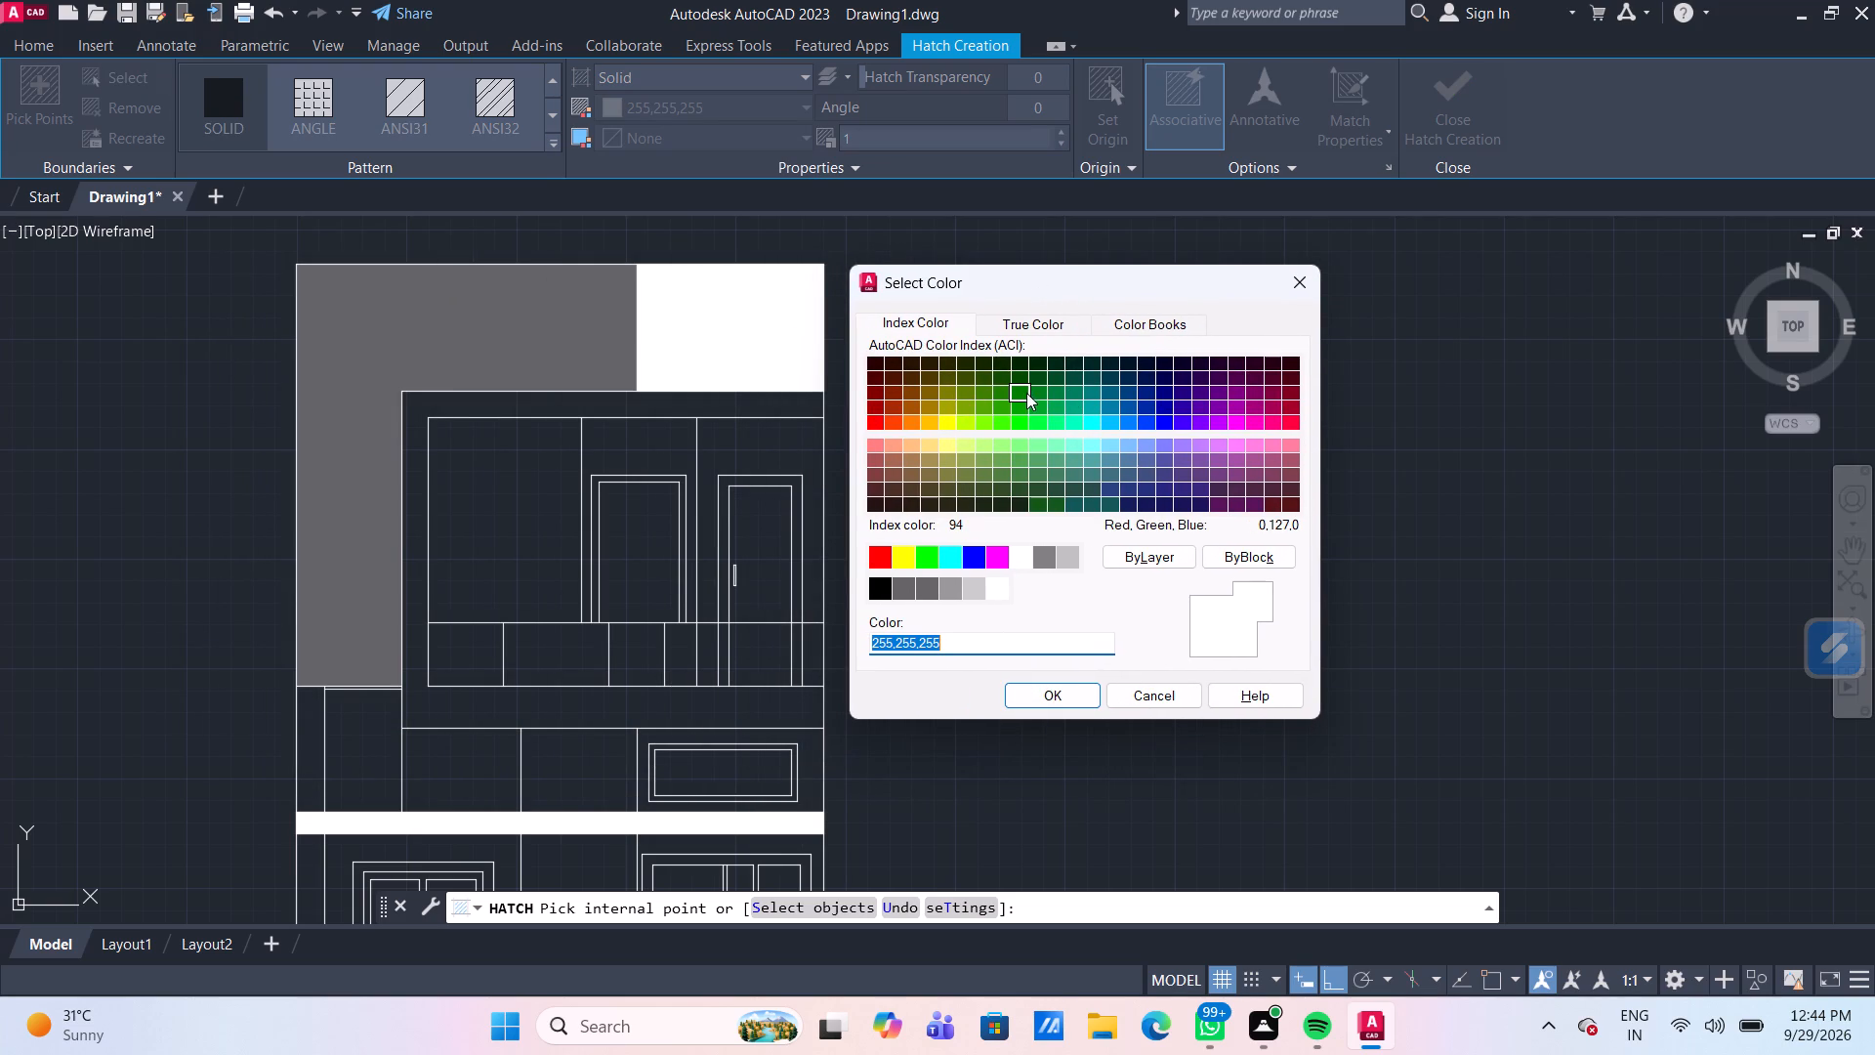
pyautogui.click(1021, 488)
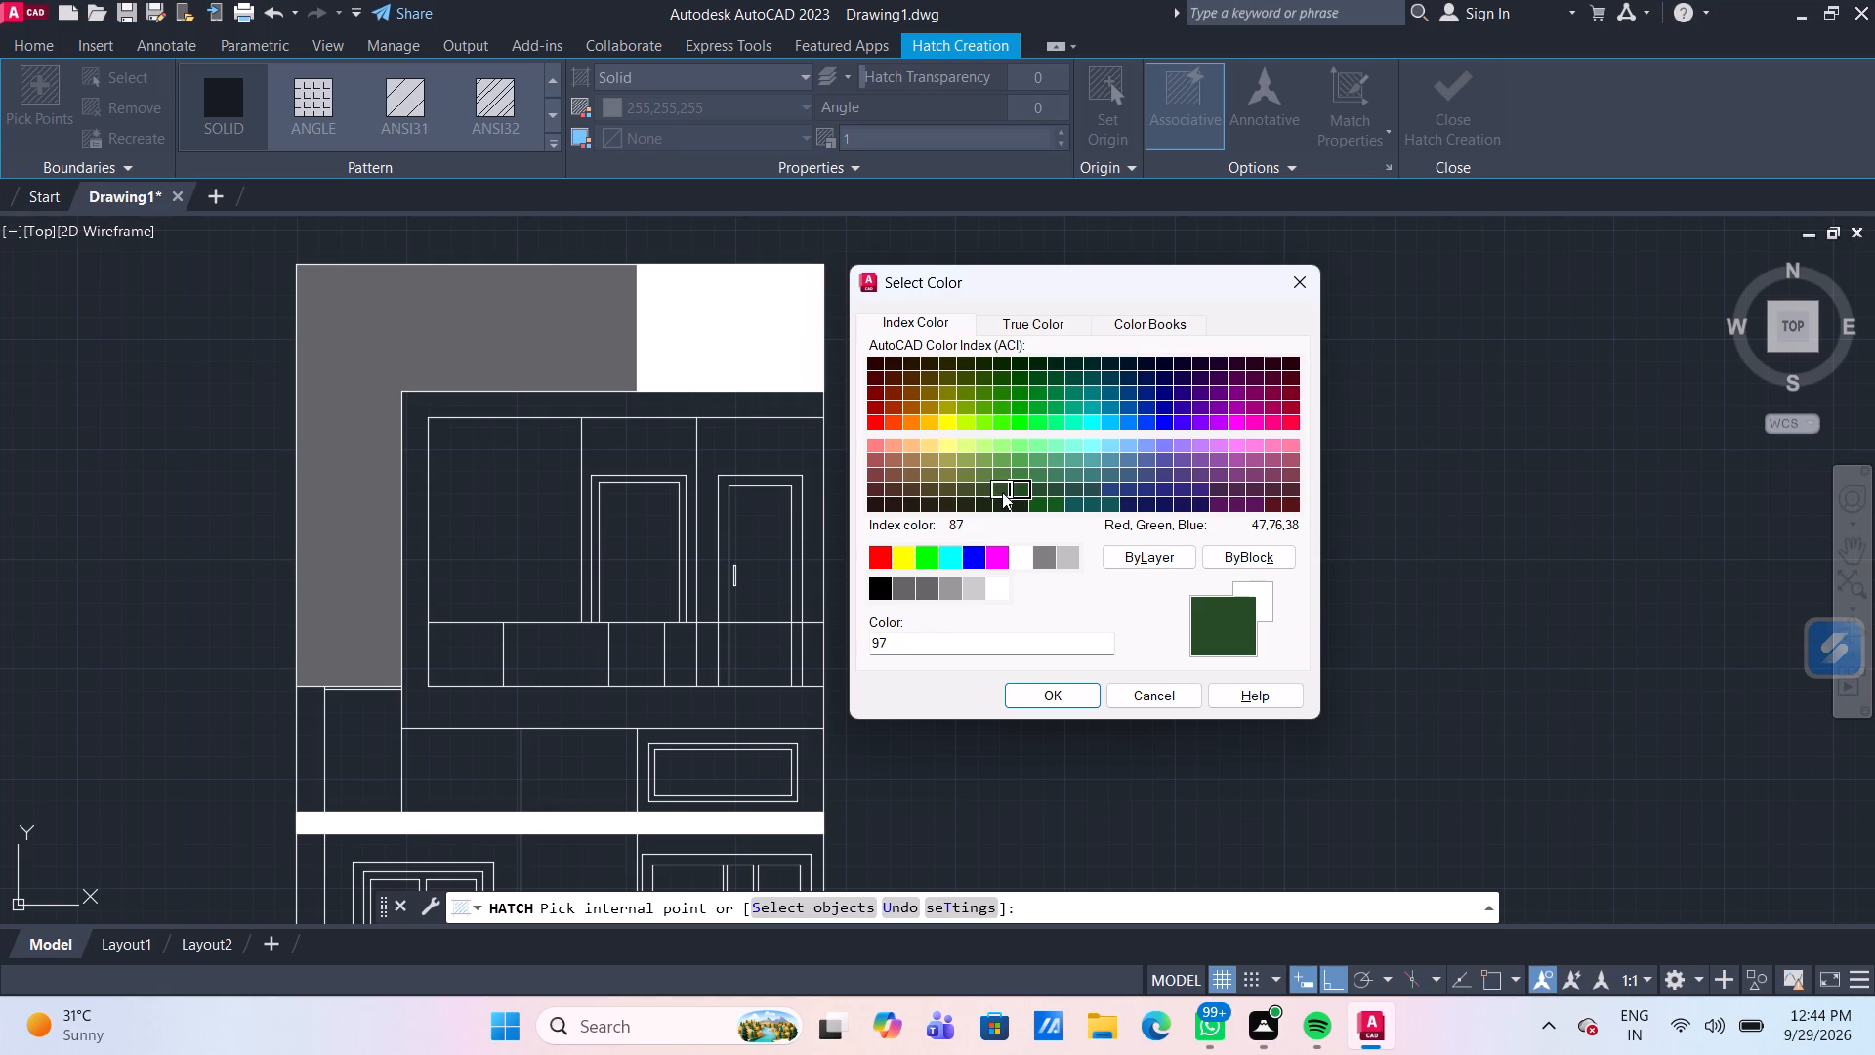
pyautogui.click(974, 491)
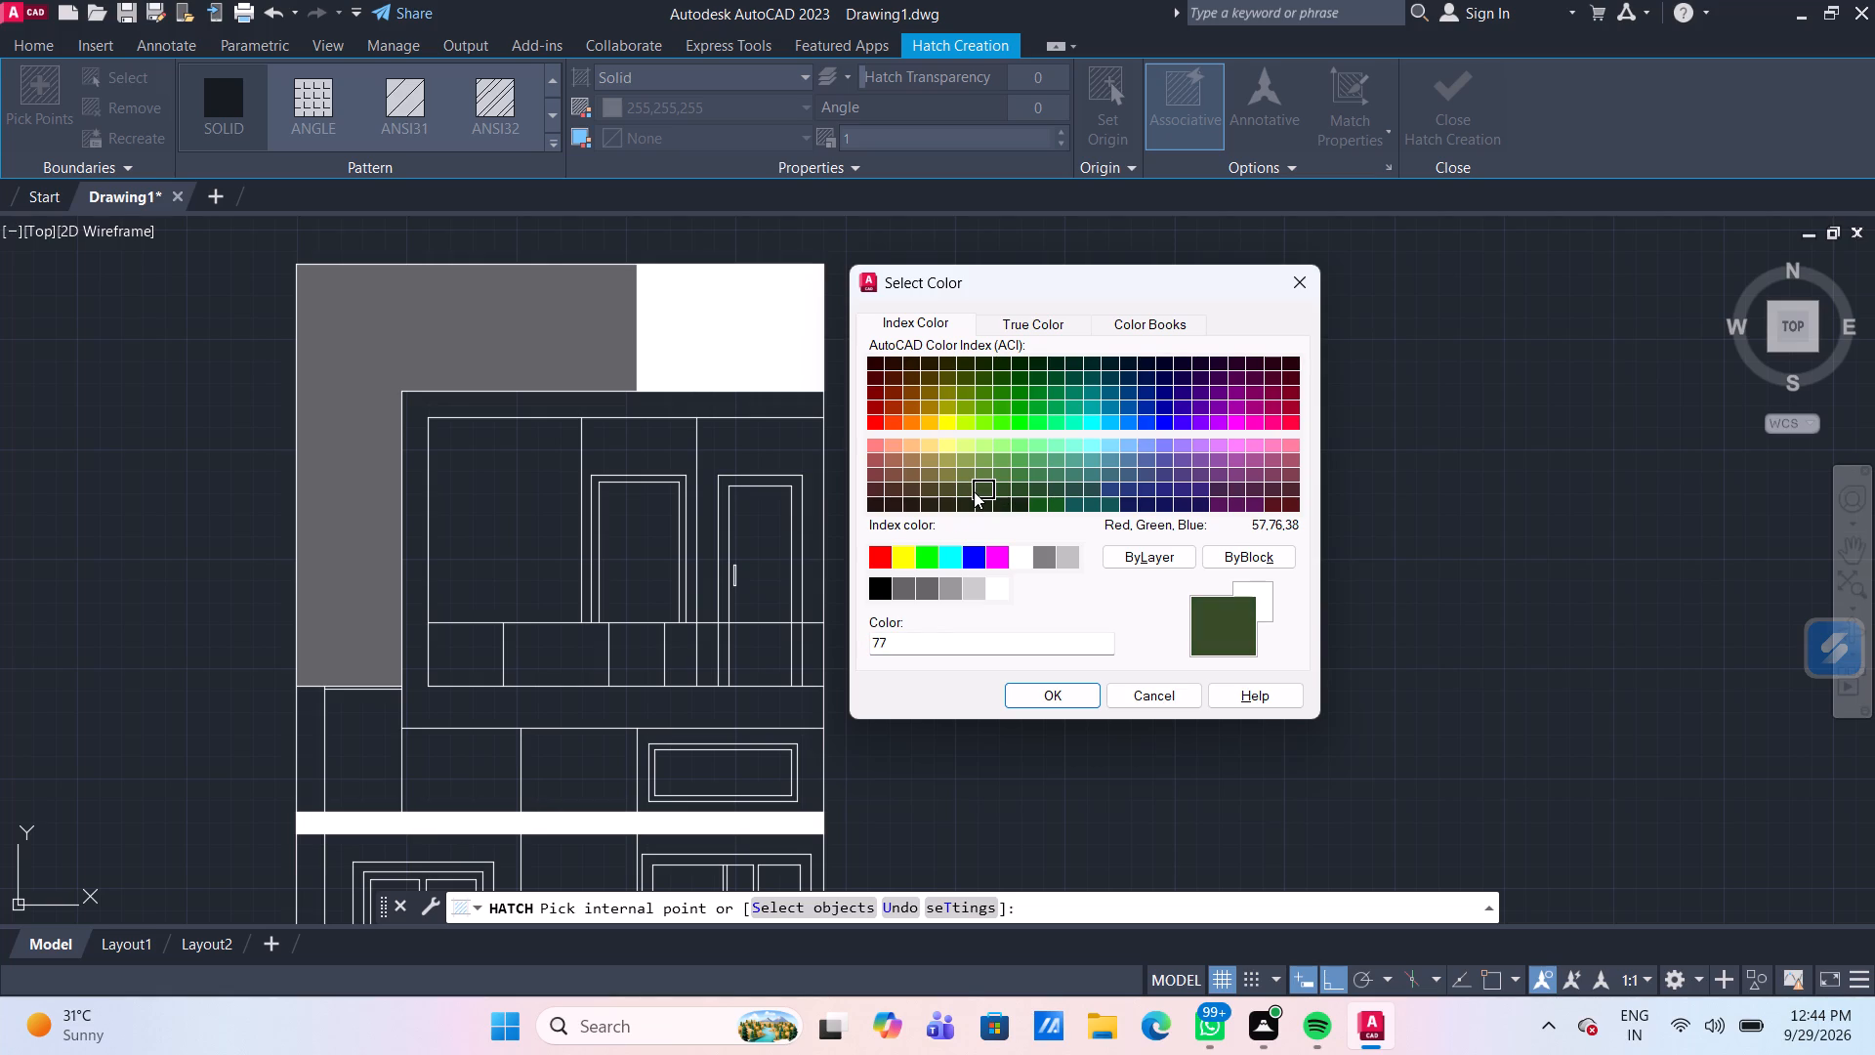
pyautogui.click(969, 488)
pyautogui.click(987, 375)
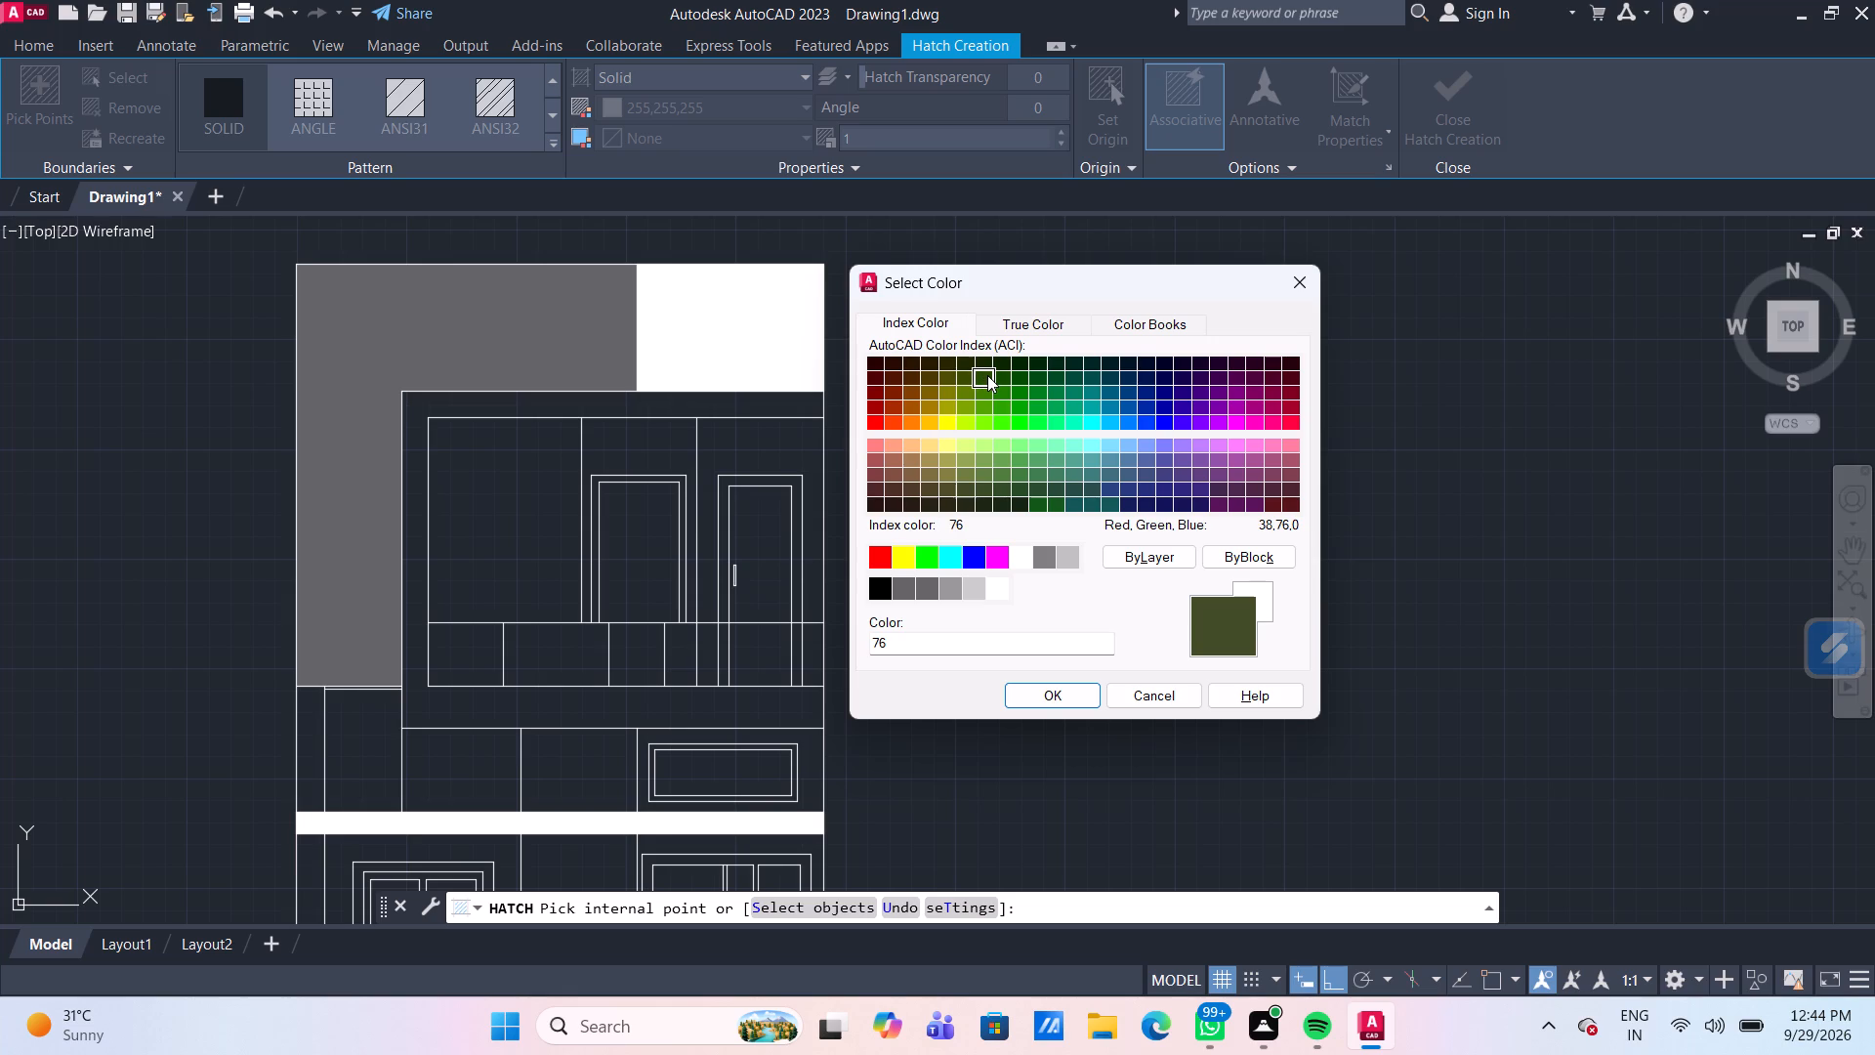
pyautogui.click(964, 358)
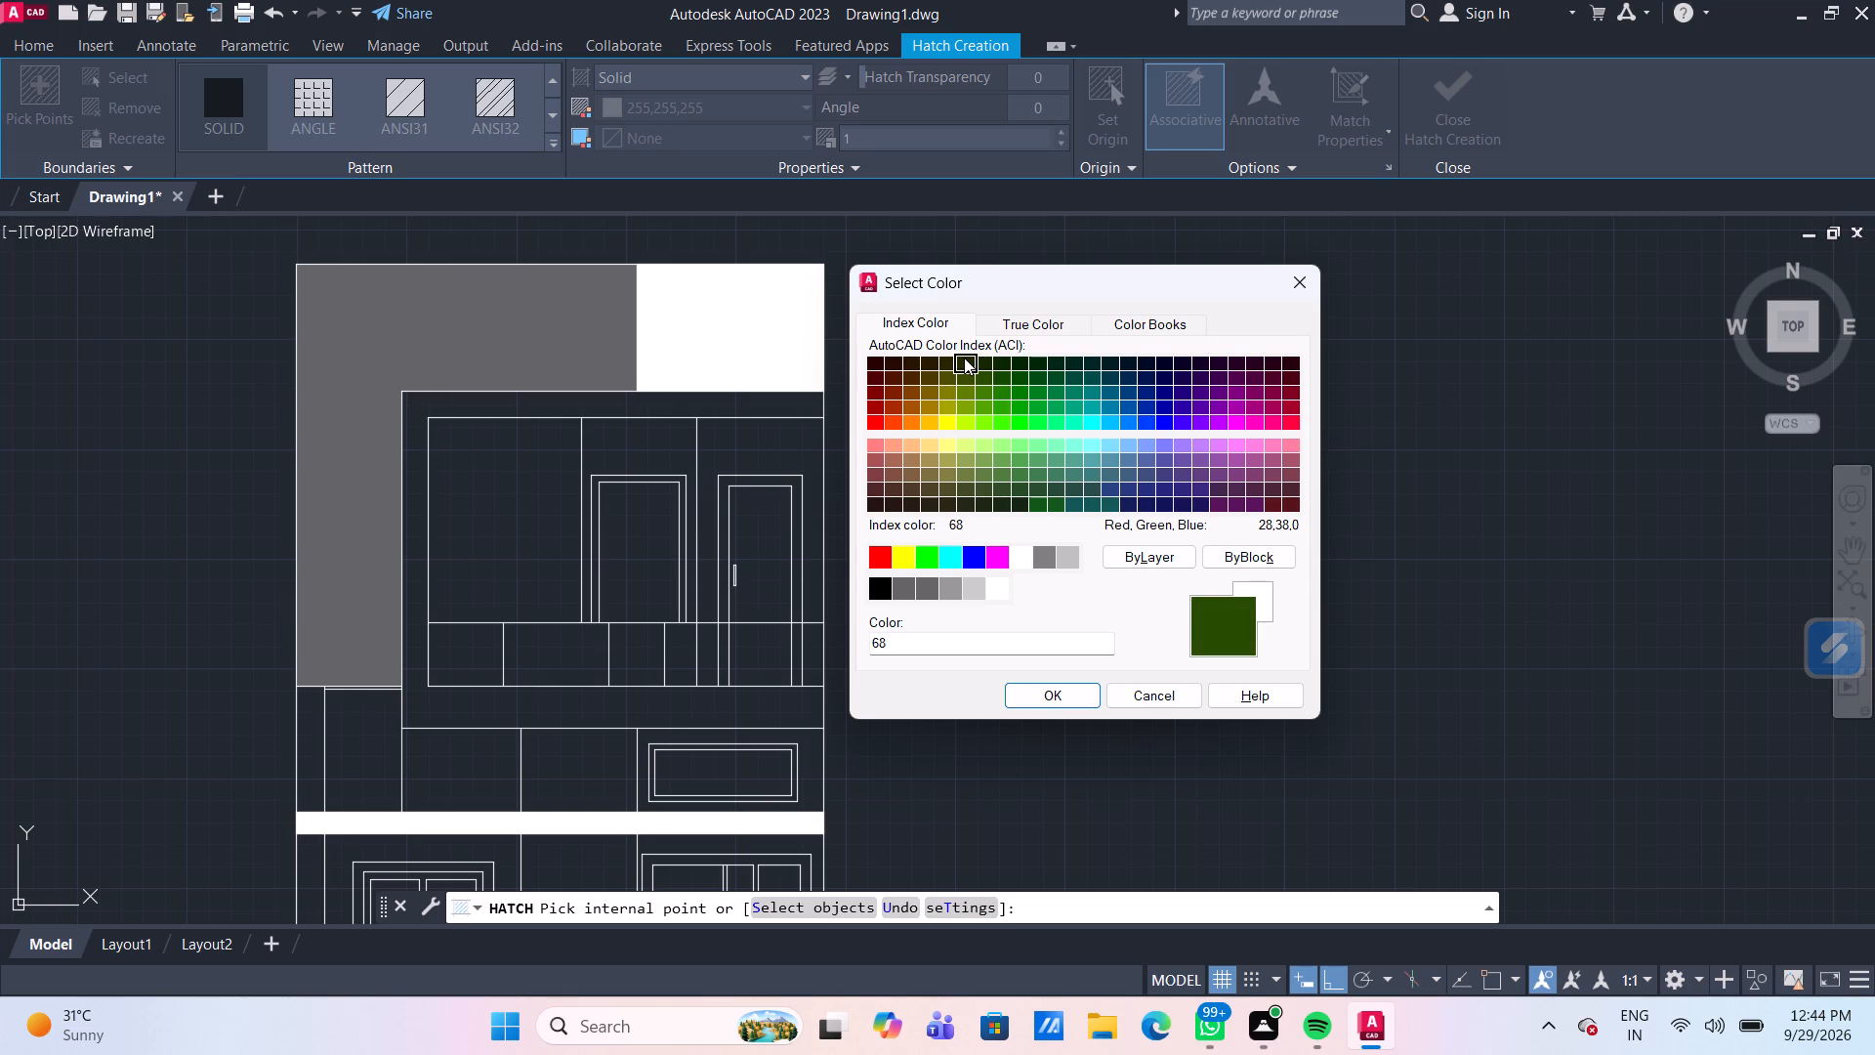
pyautogui.click(985, 366)
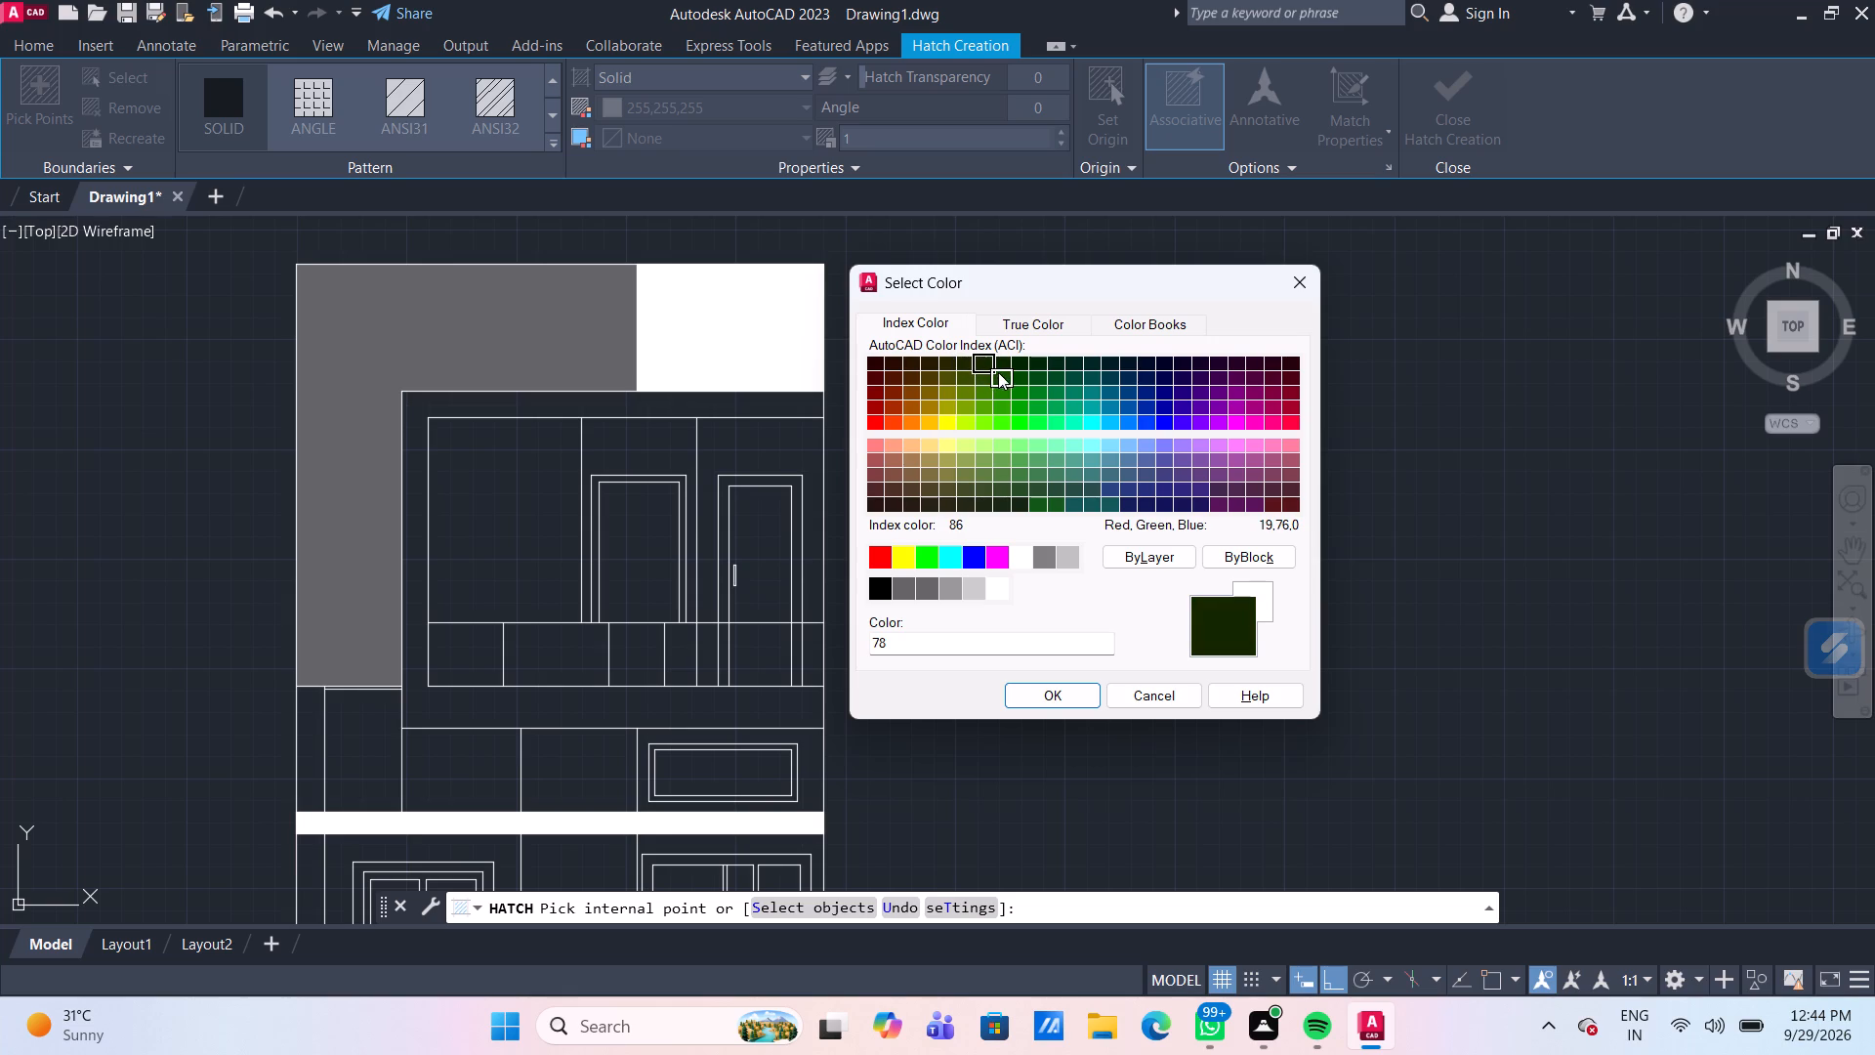
pyautogui.click(1001, 357)
pyautogui.click(947, 364)
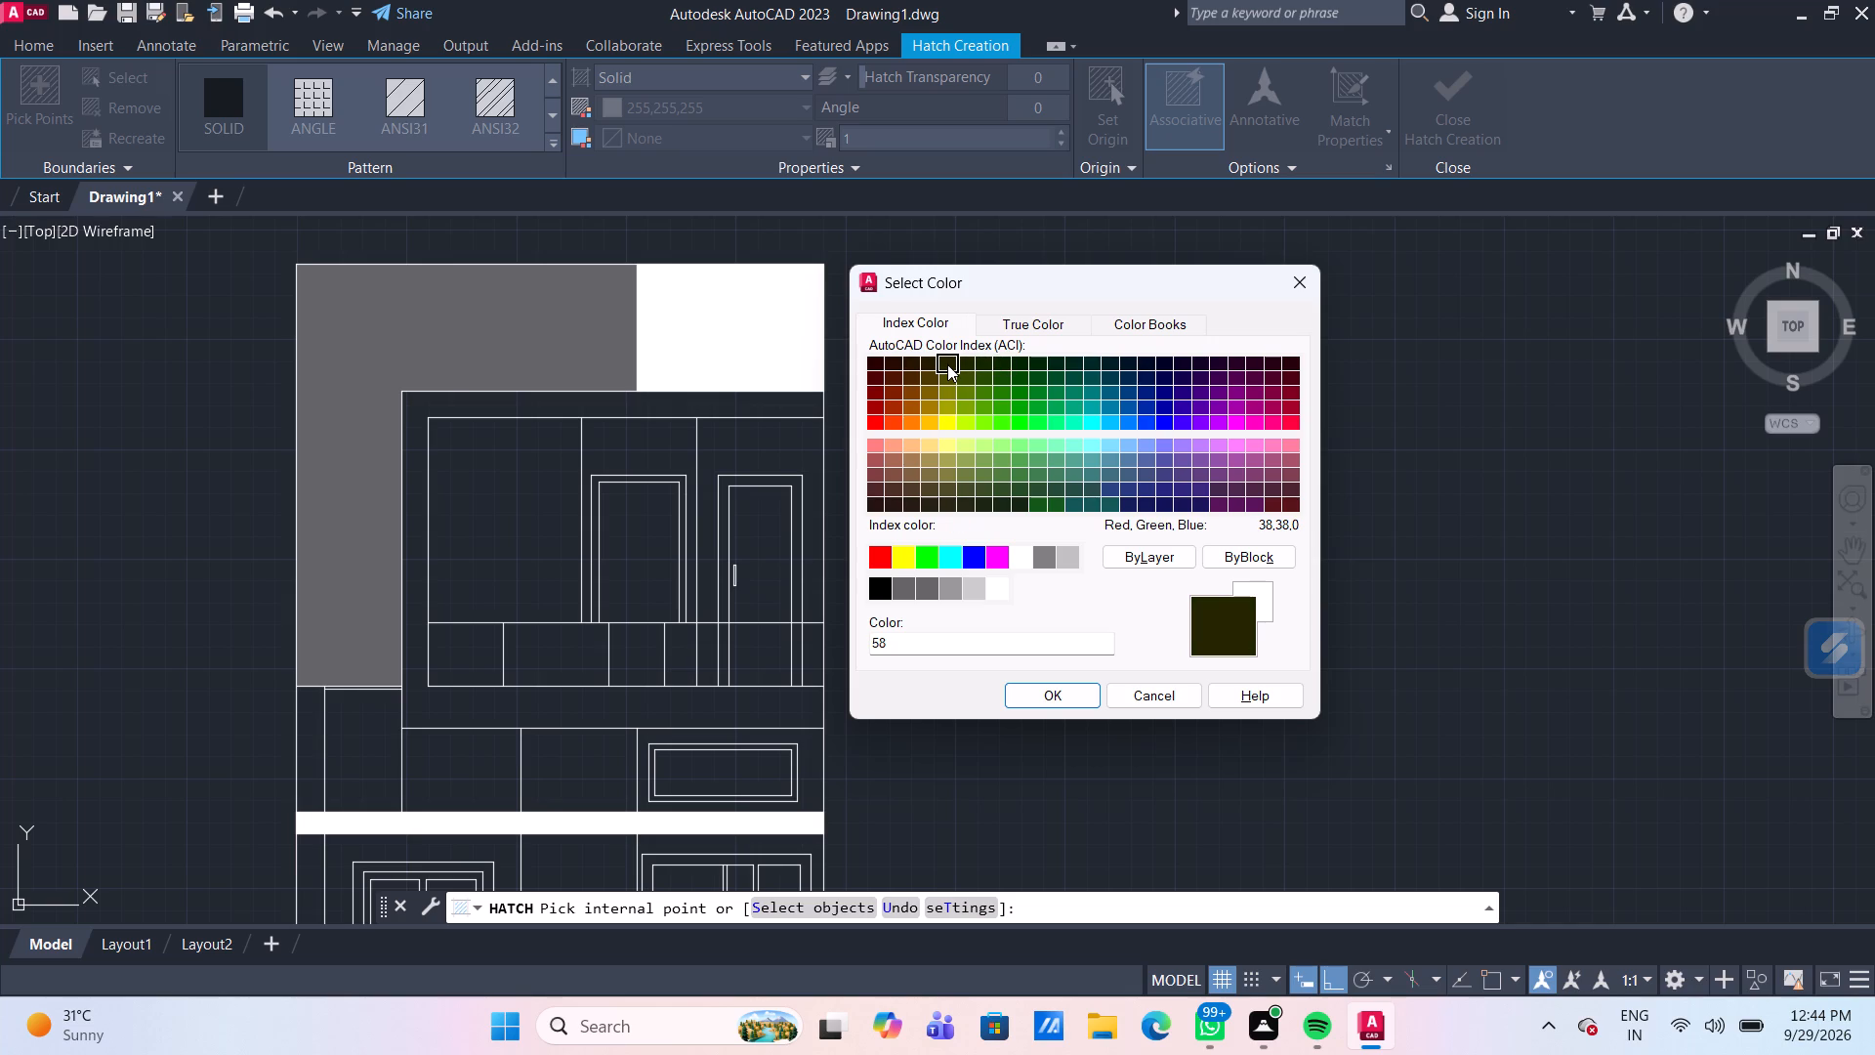
pyautogui.click(948, 511)
pyautogui.click(942, 485)
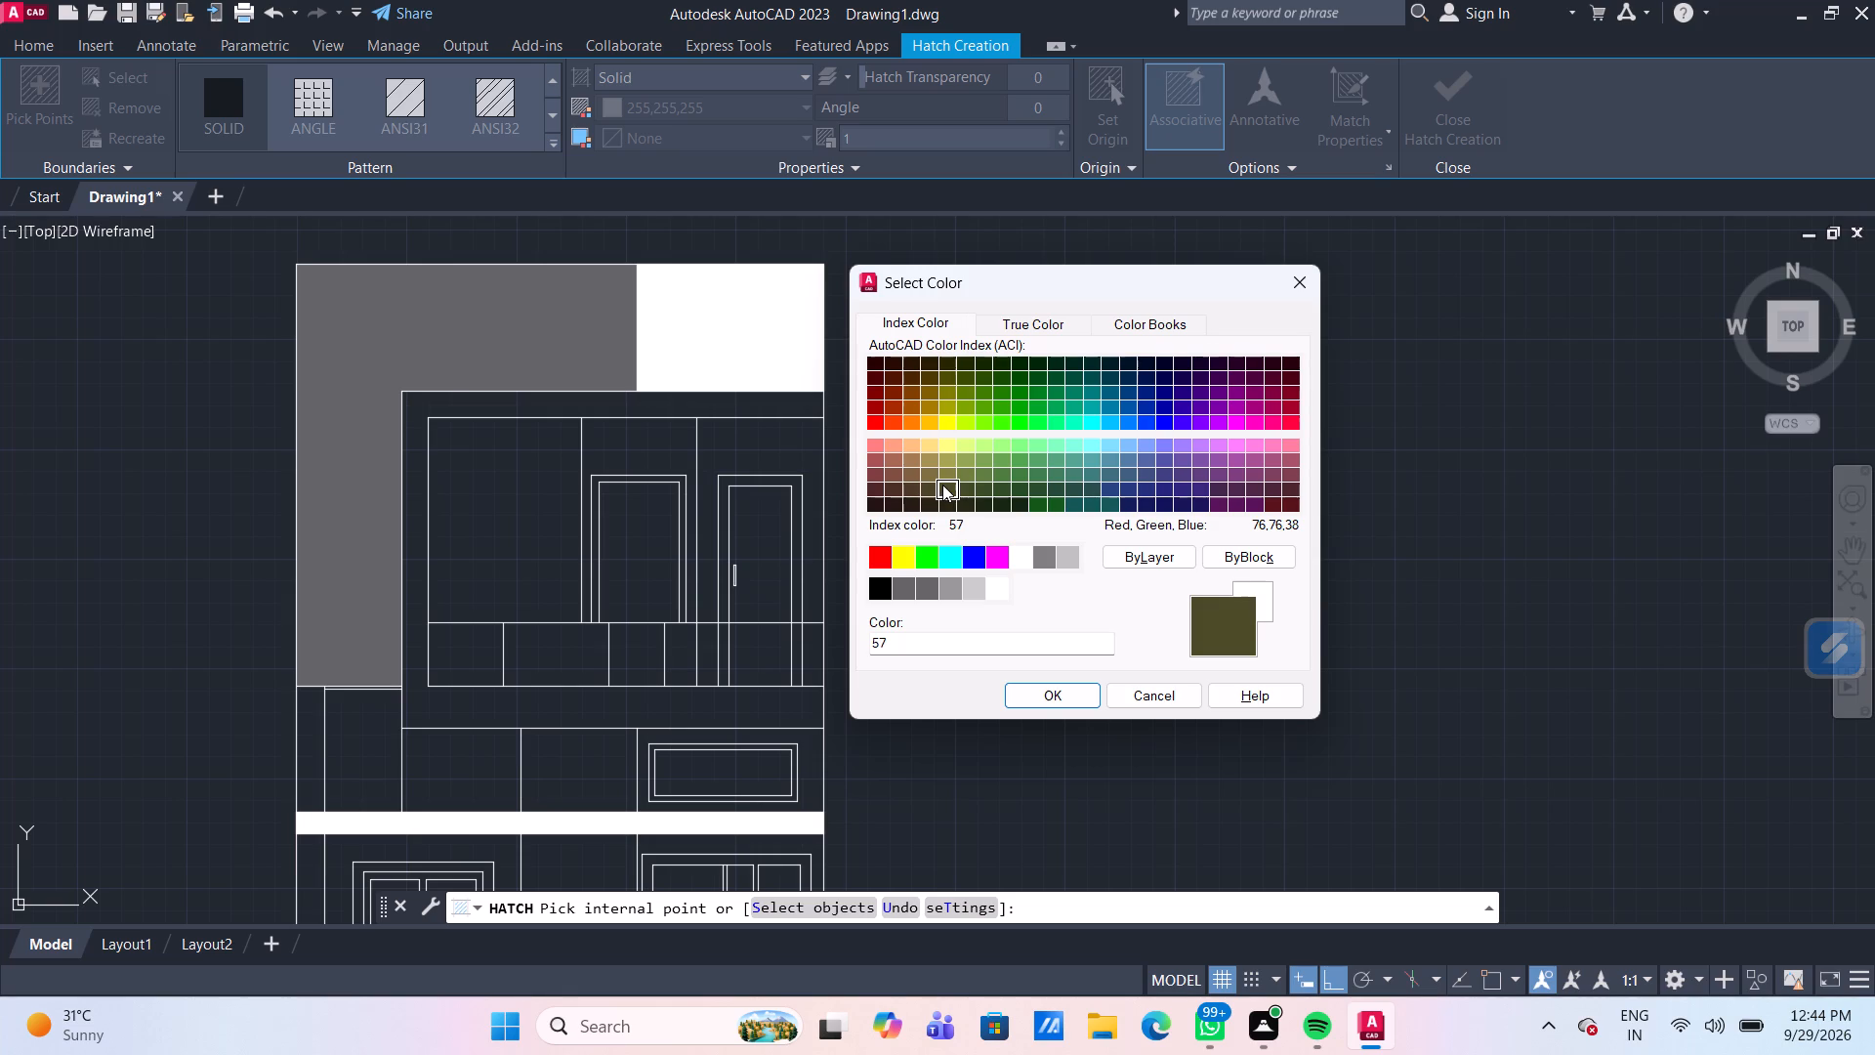
pyautogui.click(967, 504)
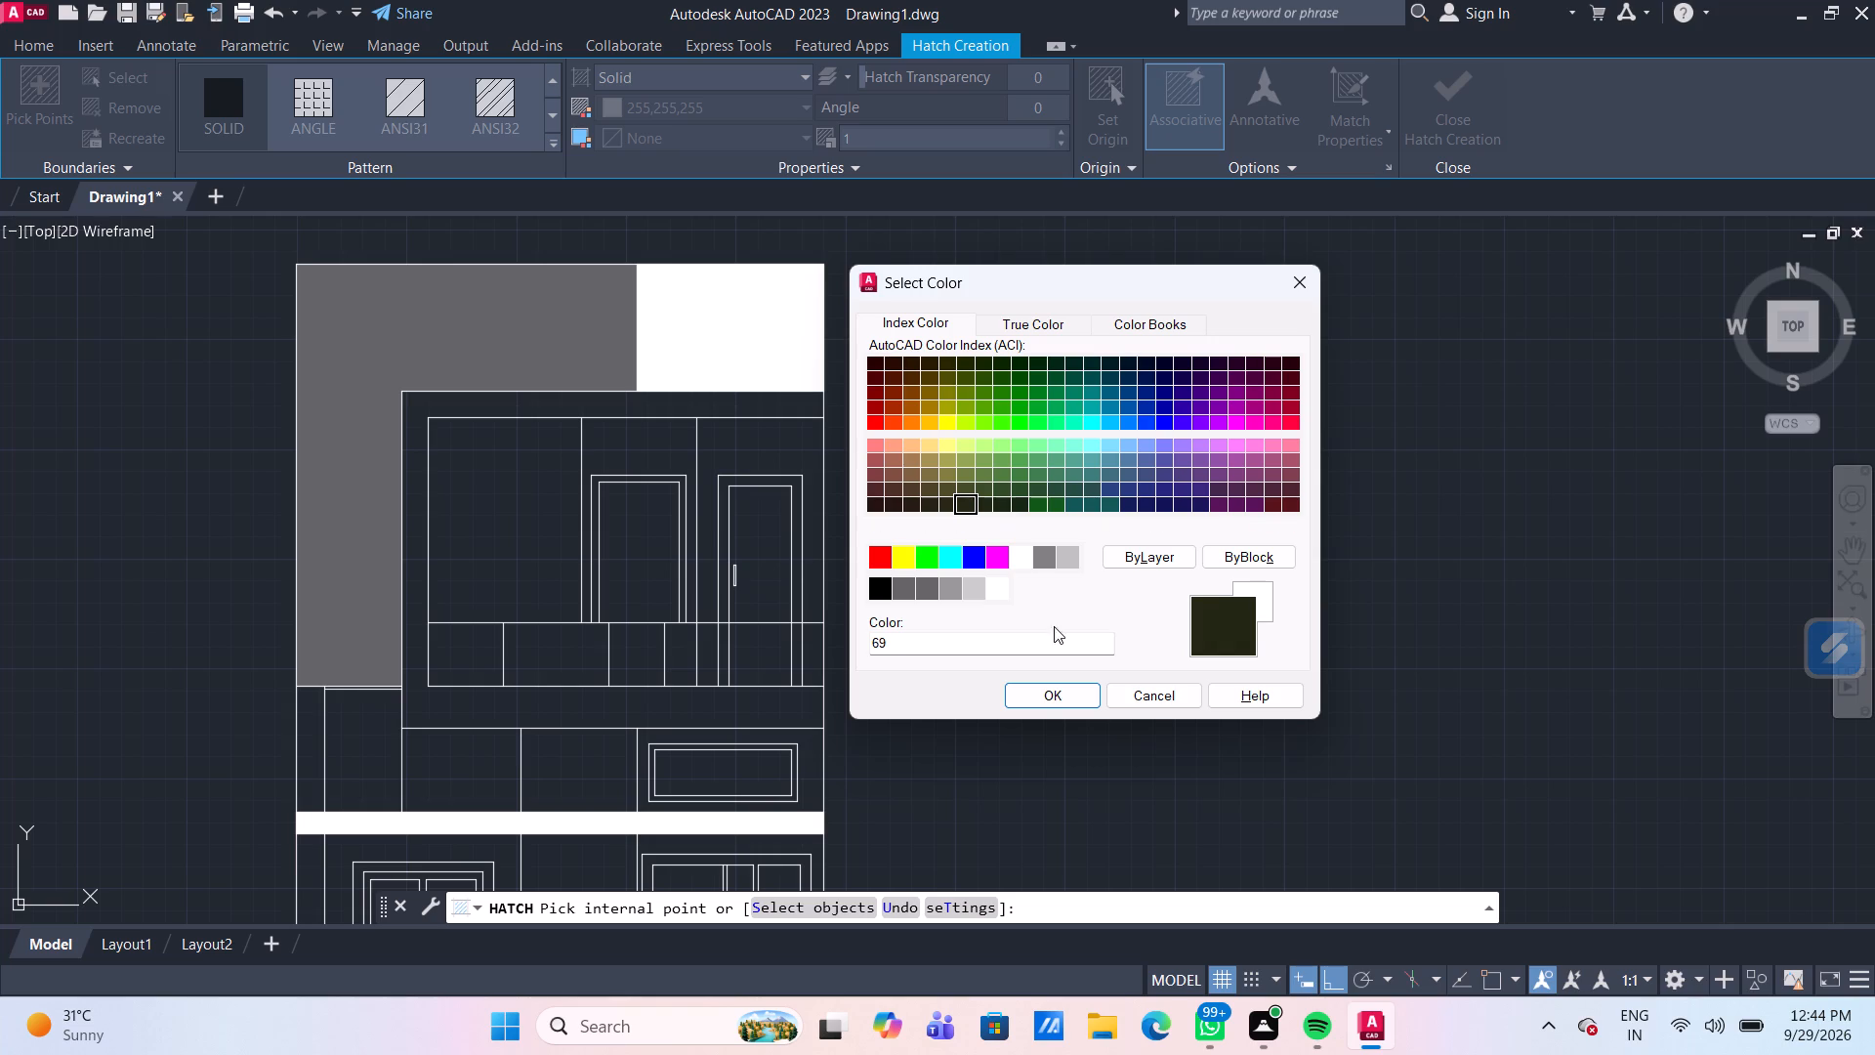
pyautogui.click(1058, 328)
pyautogui.click(1147, 562)
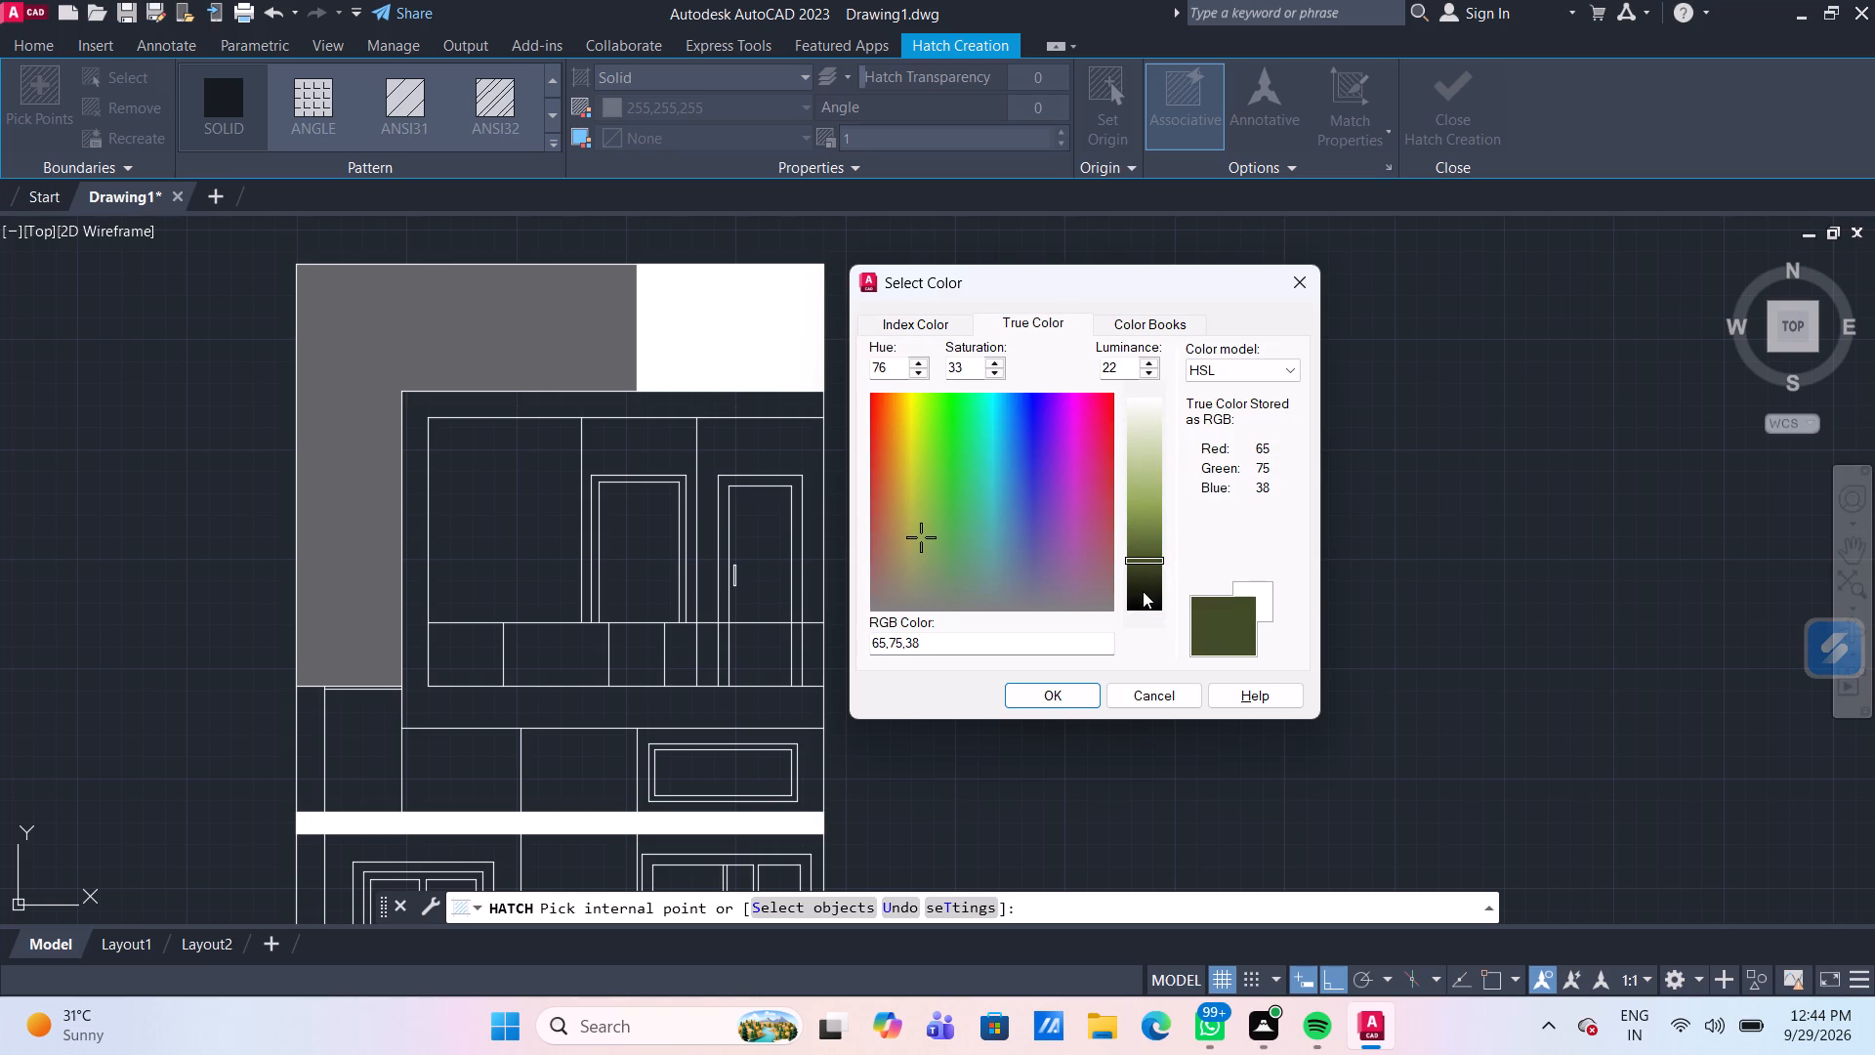
pyautogui.click(1144, 583)
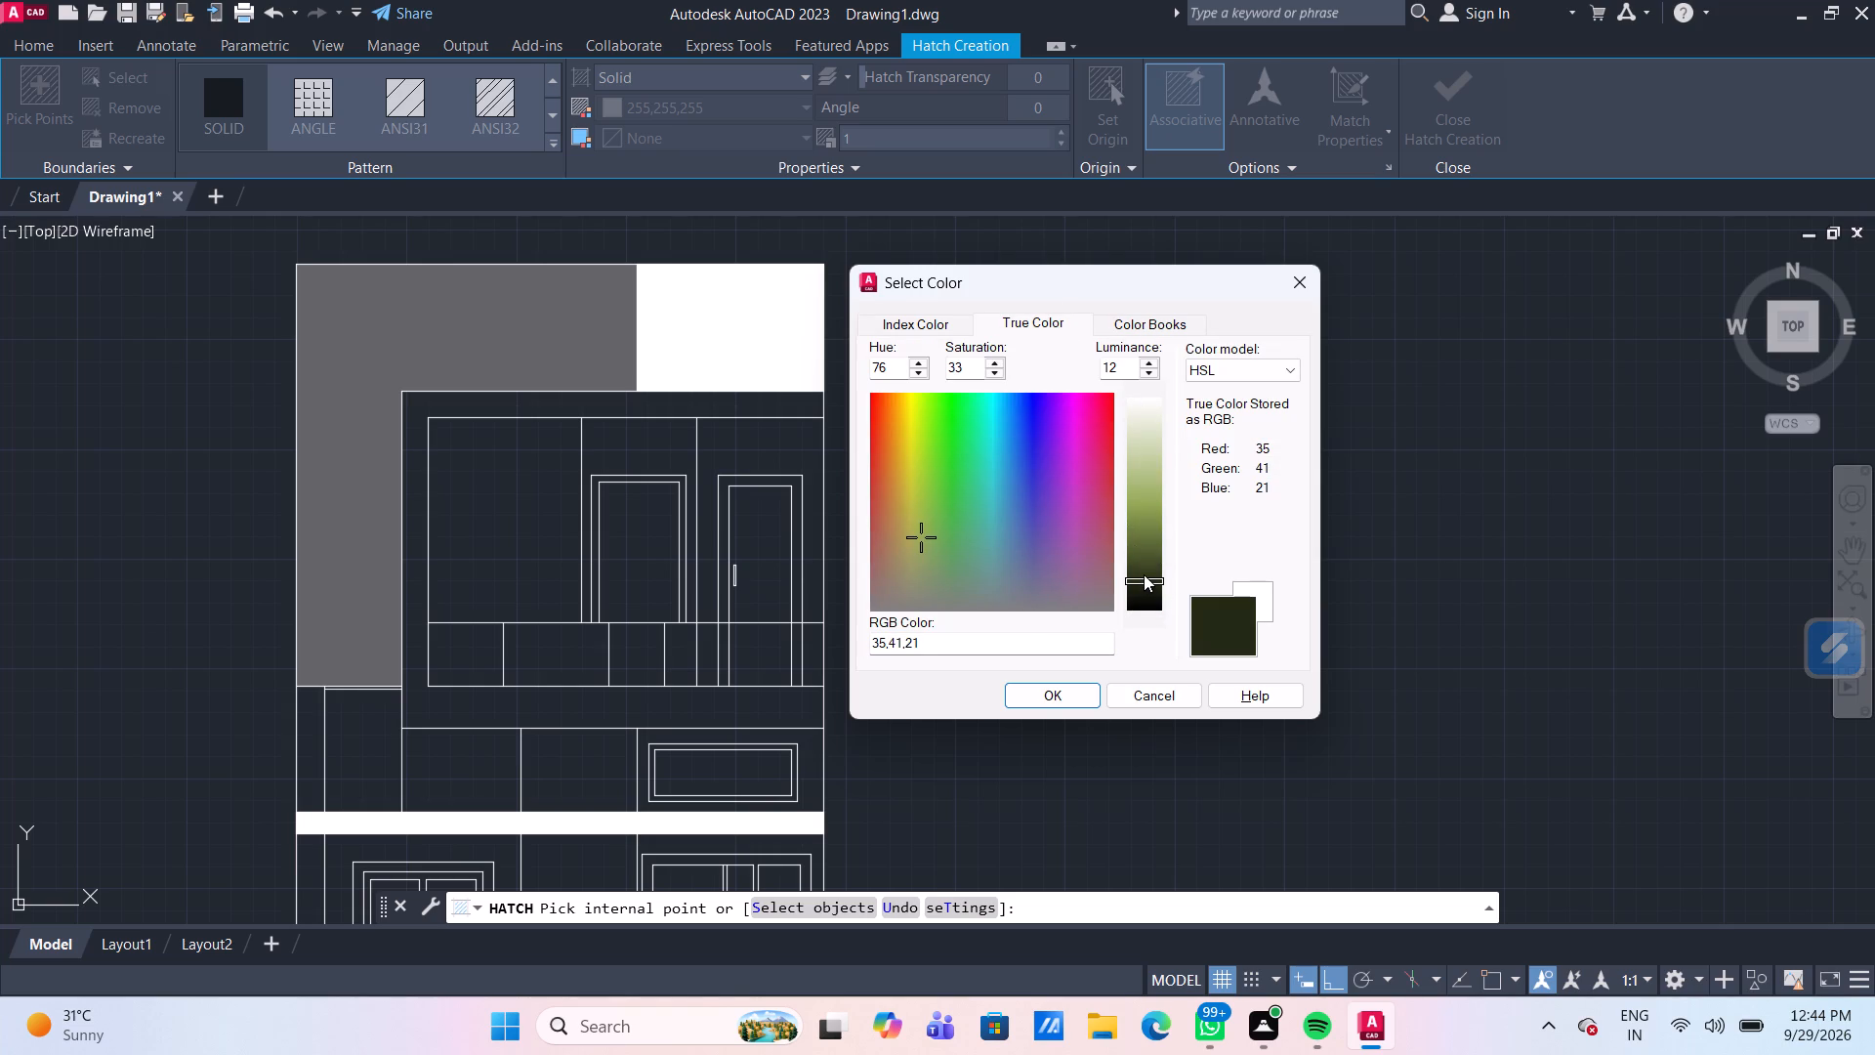
pyautogui.click(1144, 574)
pyautogui.click(1143, 580)
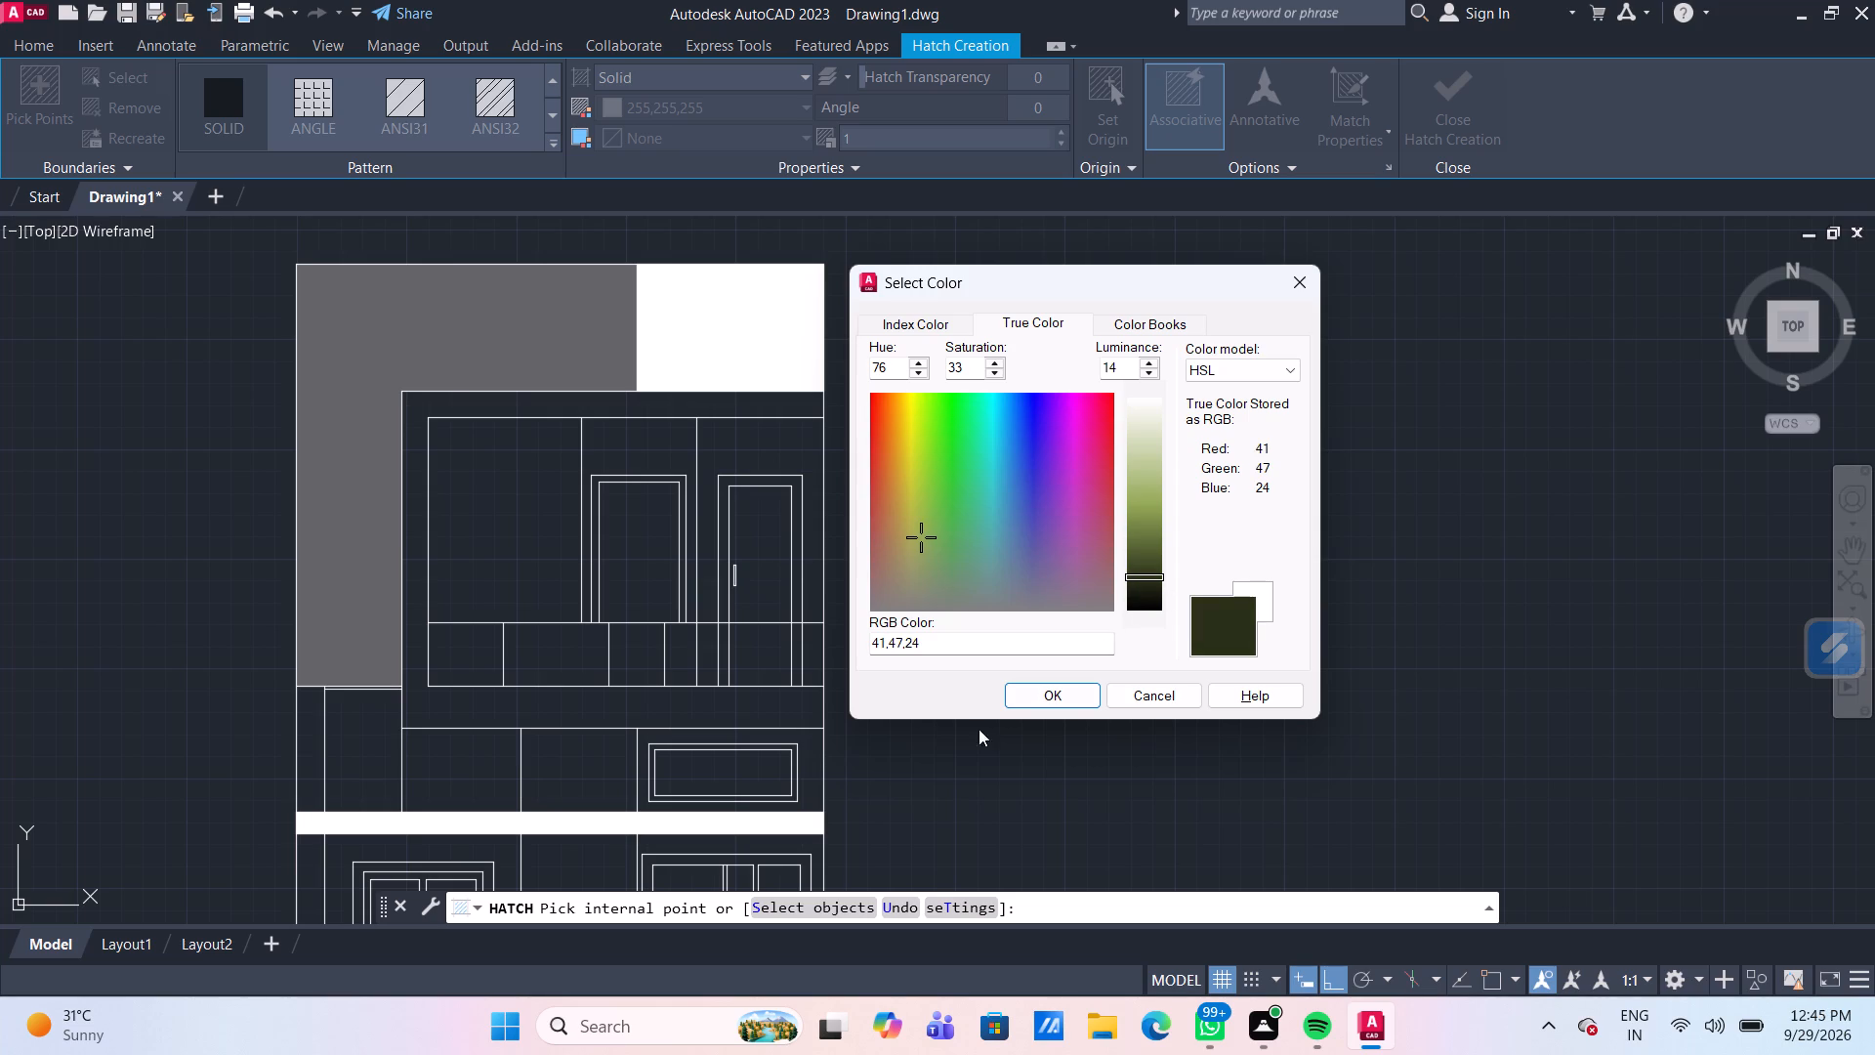
pyautogui.click(1021, 696)
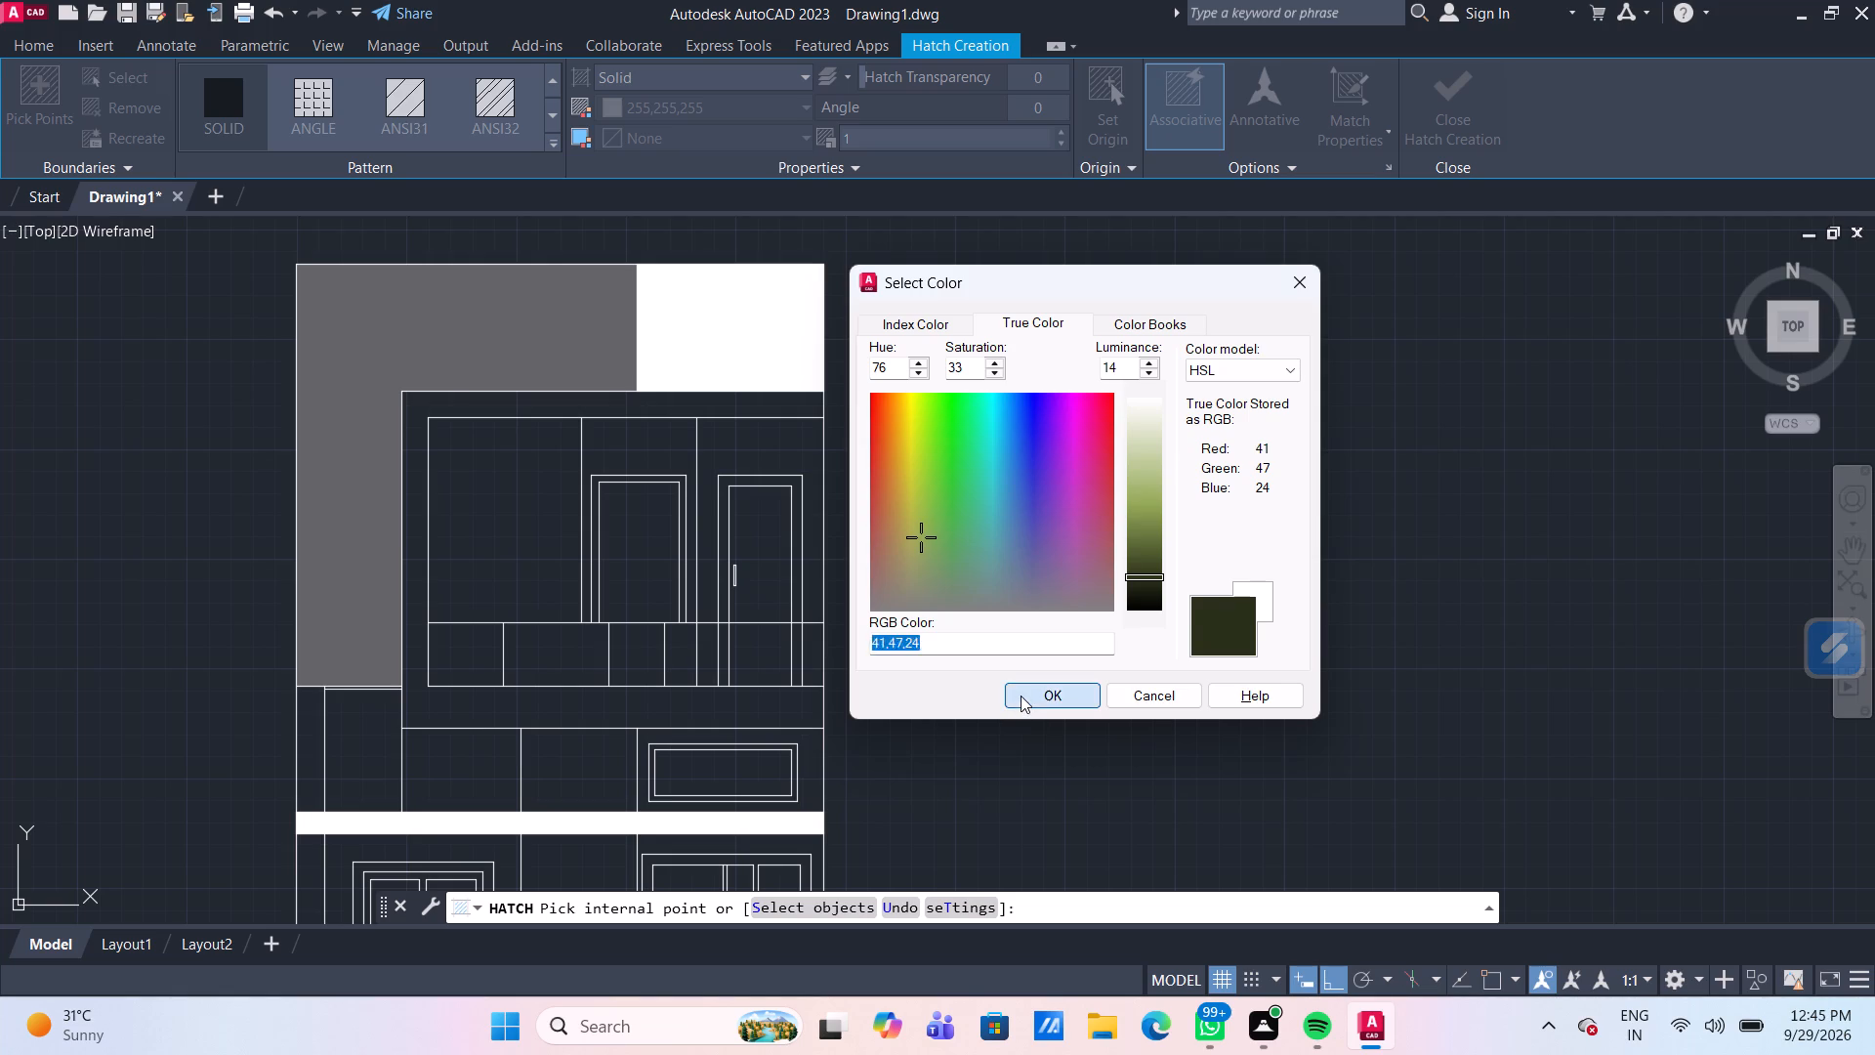
pyautogui.click(422, 410)
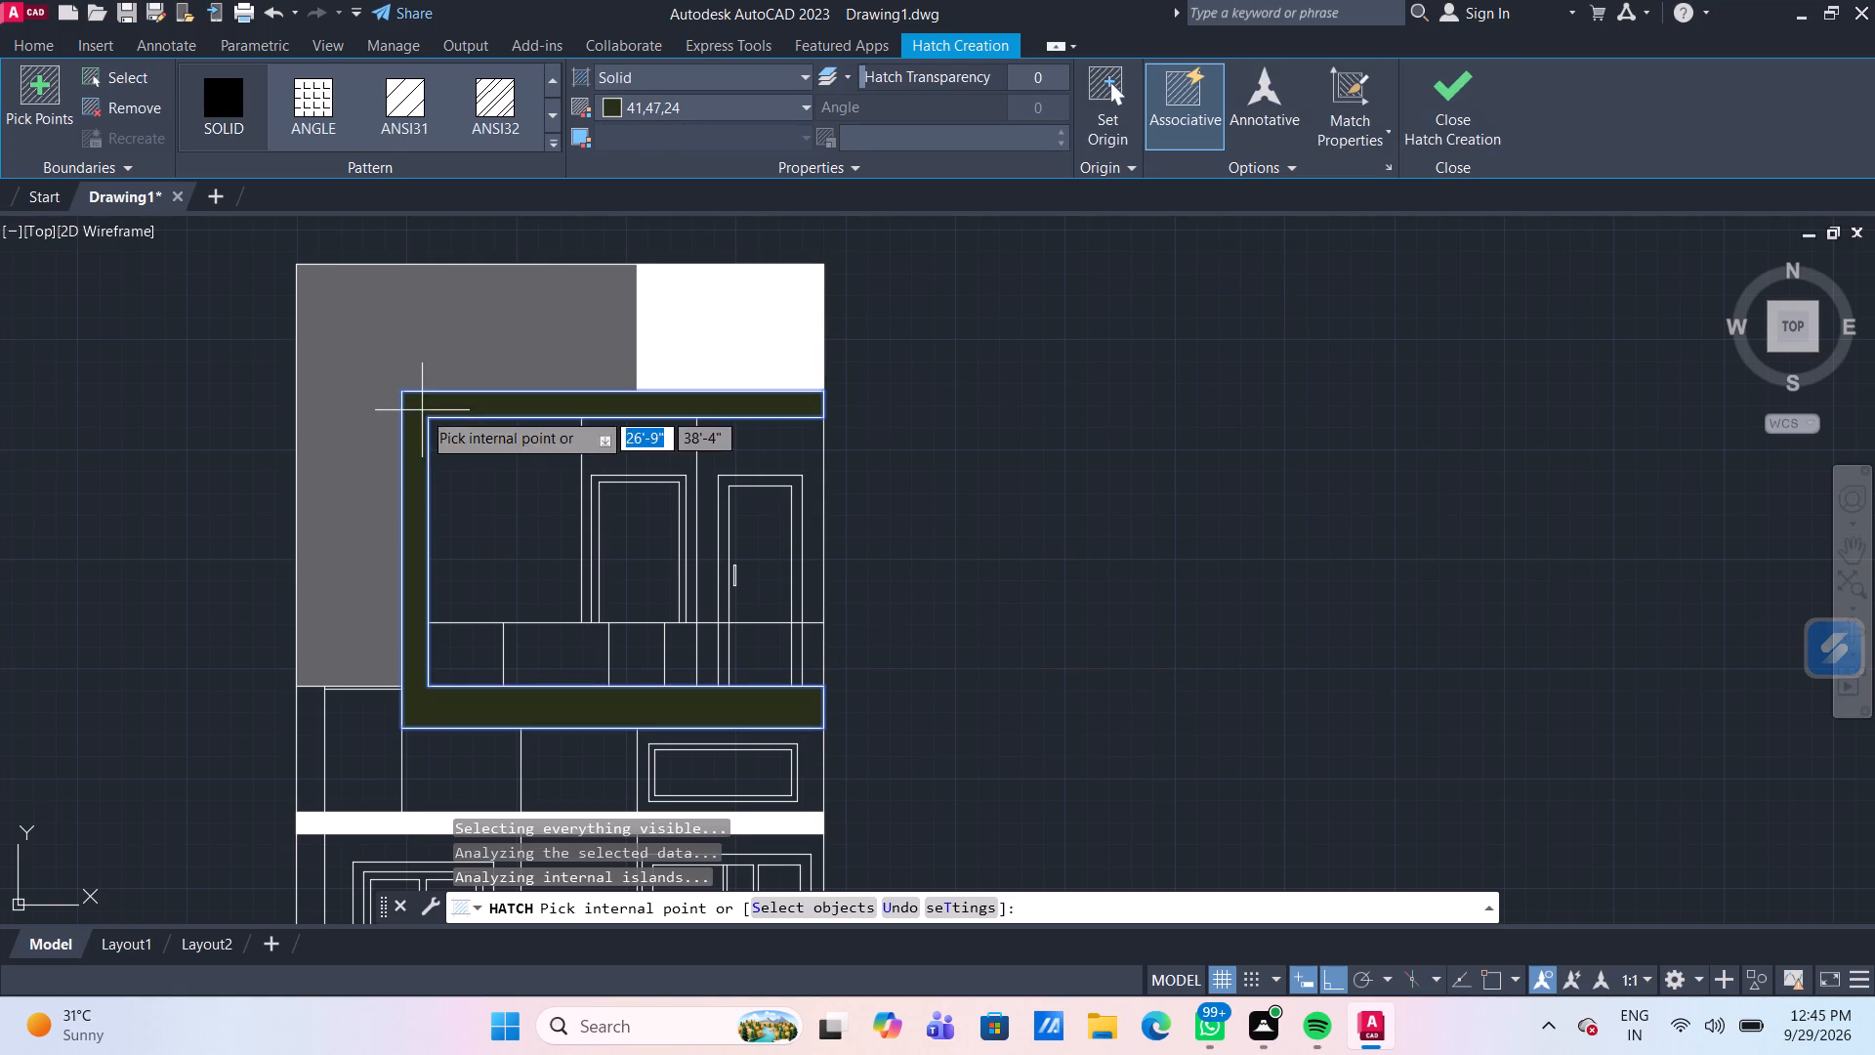
pyautogui.press('Return')
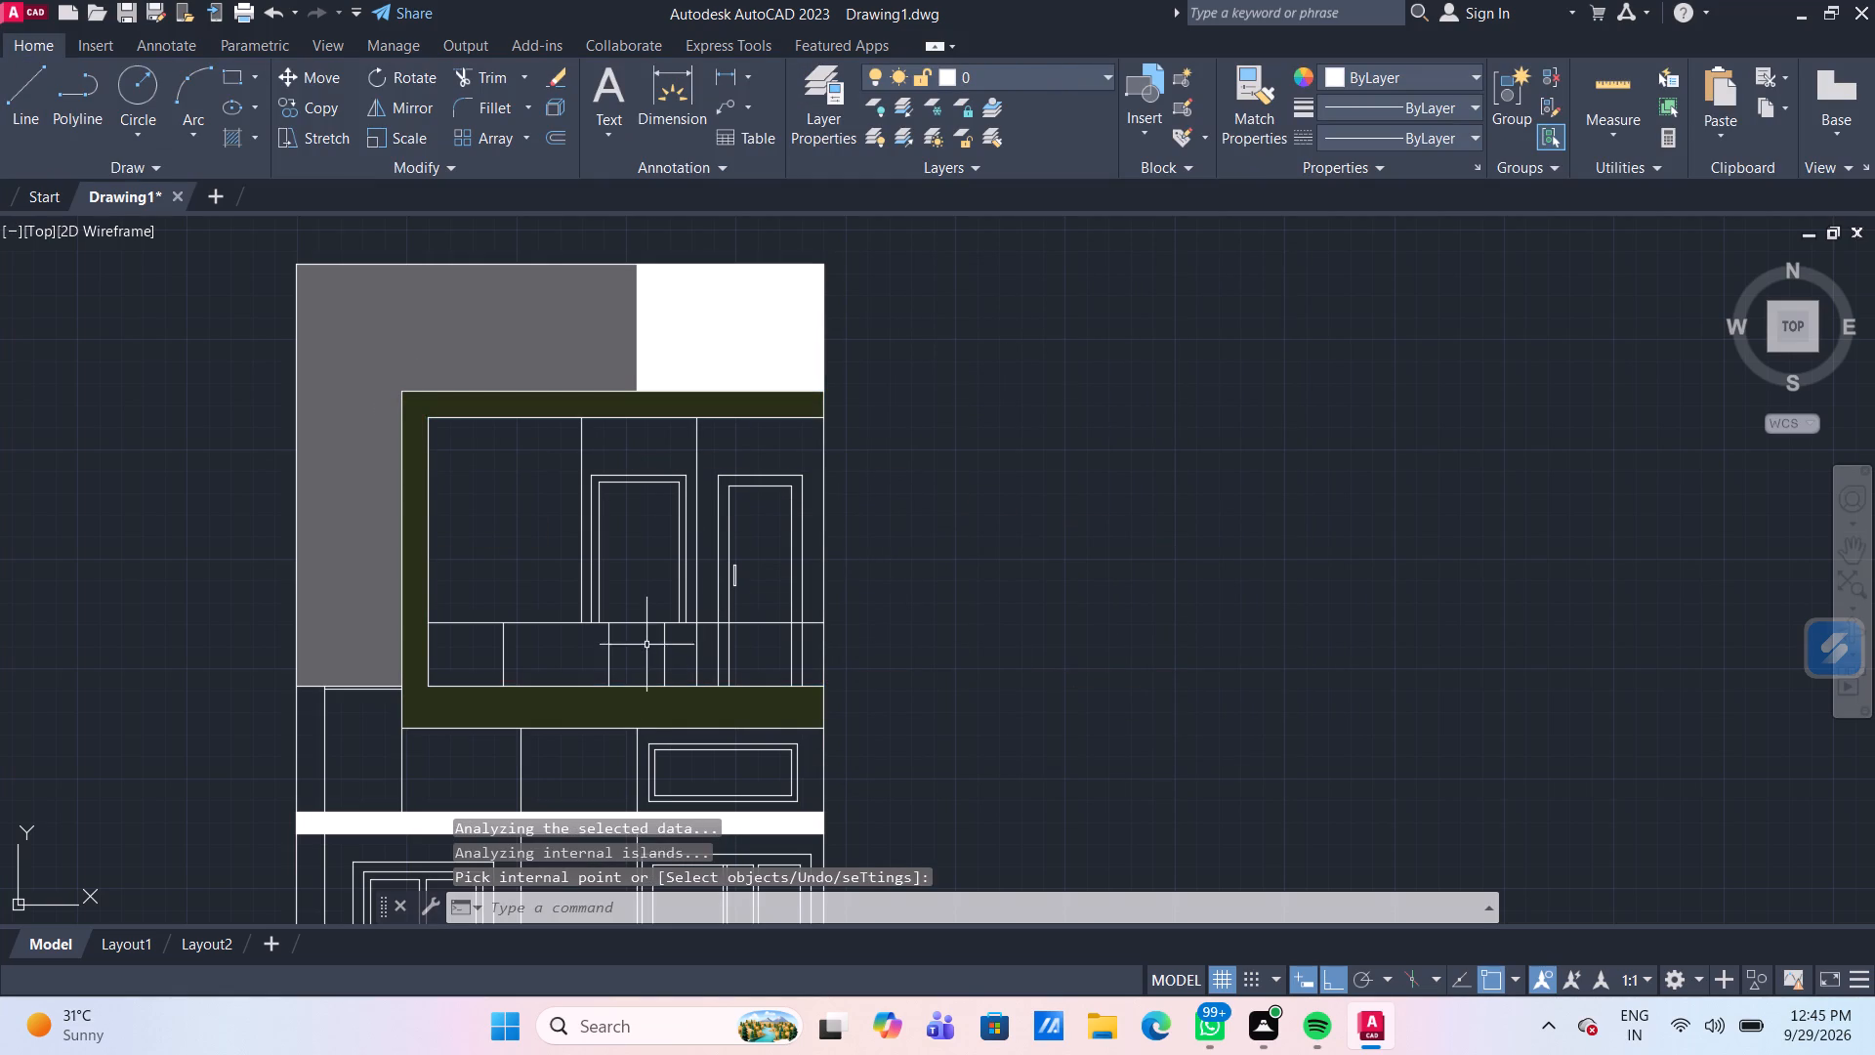
# Recolour the solid hatch of the C-shaped frame around the upper-storey balcony to true colour 51,51,51.
pyautogui.click(618, 711)
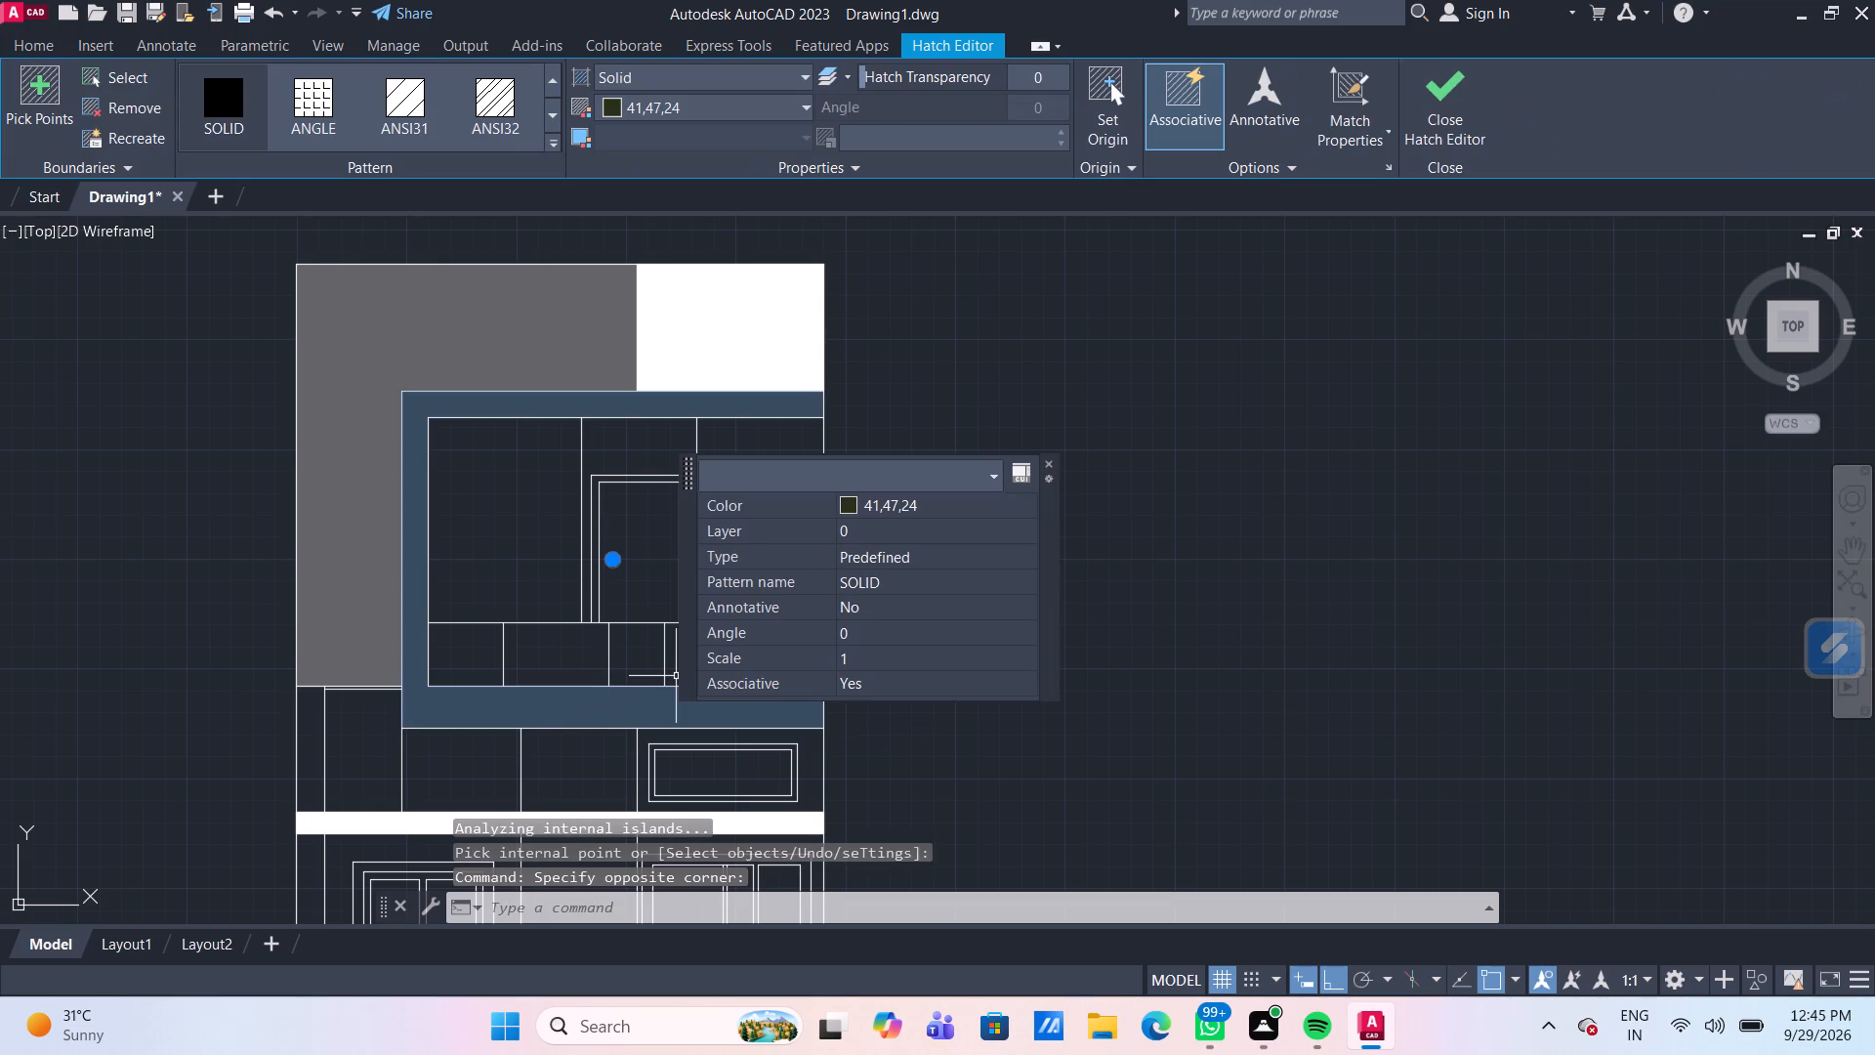
pyautogui.click(936, 502)
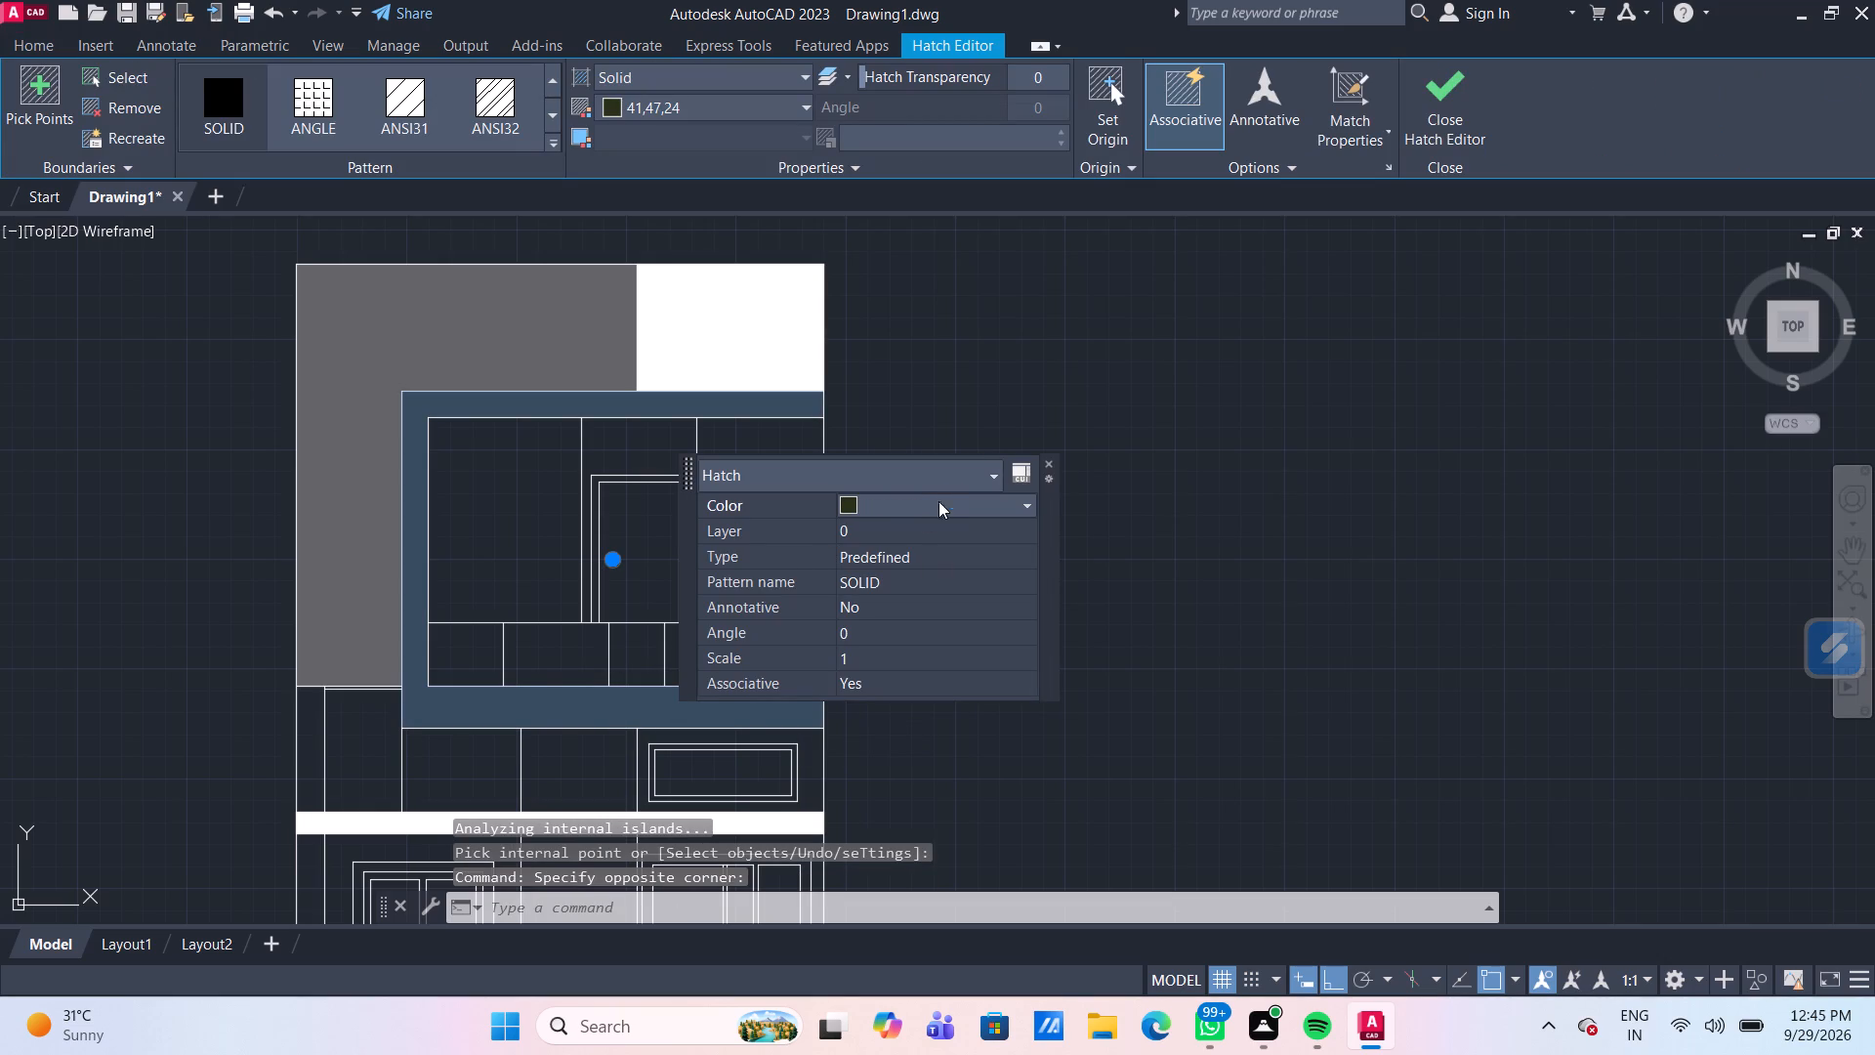
pyautogui.click(944, 508)
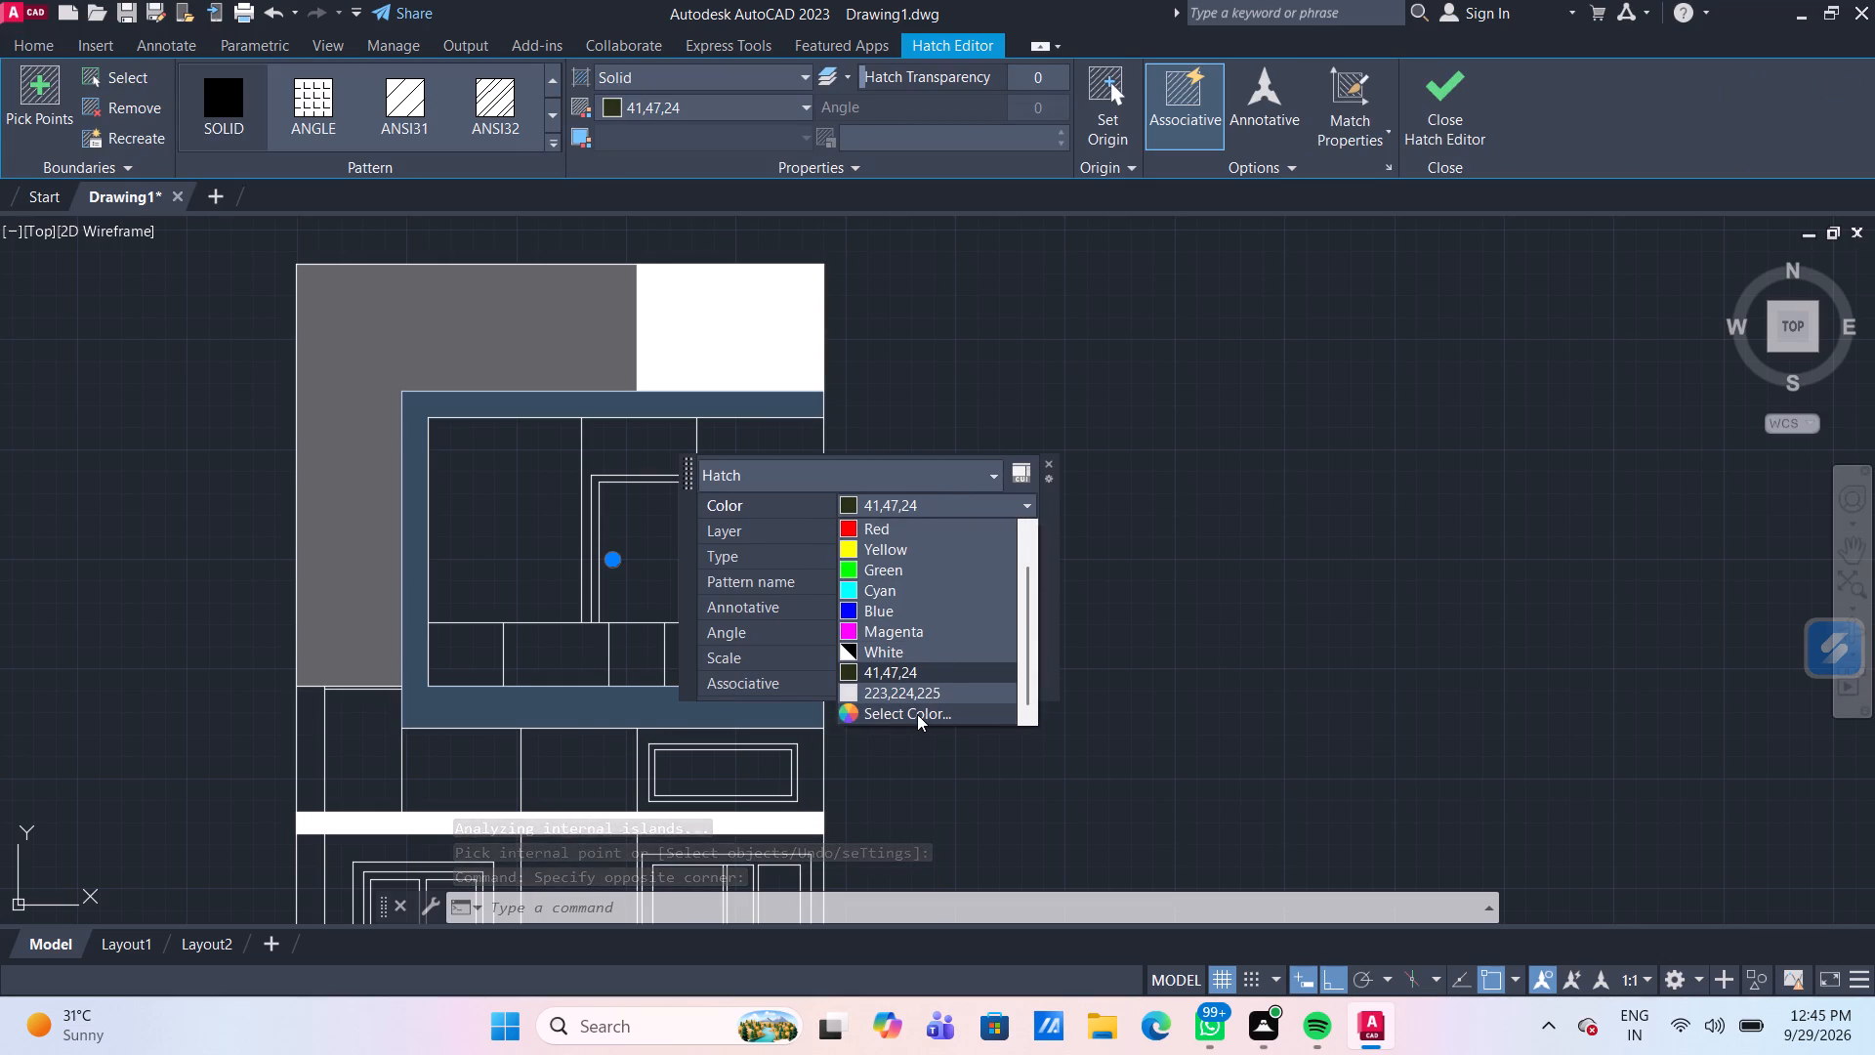
pyautogui.click(917, 714)
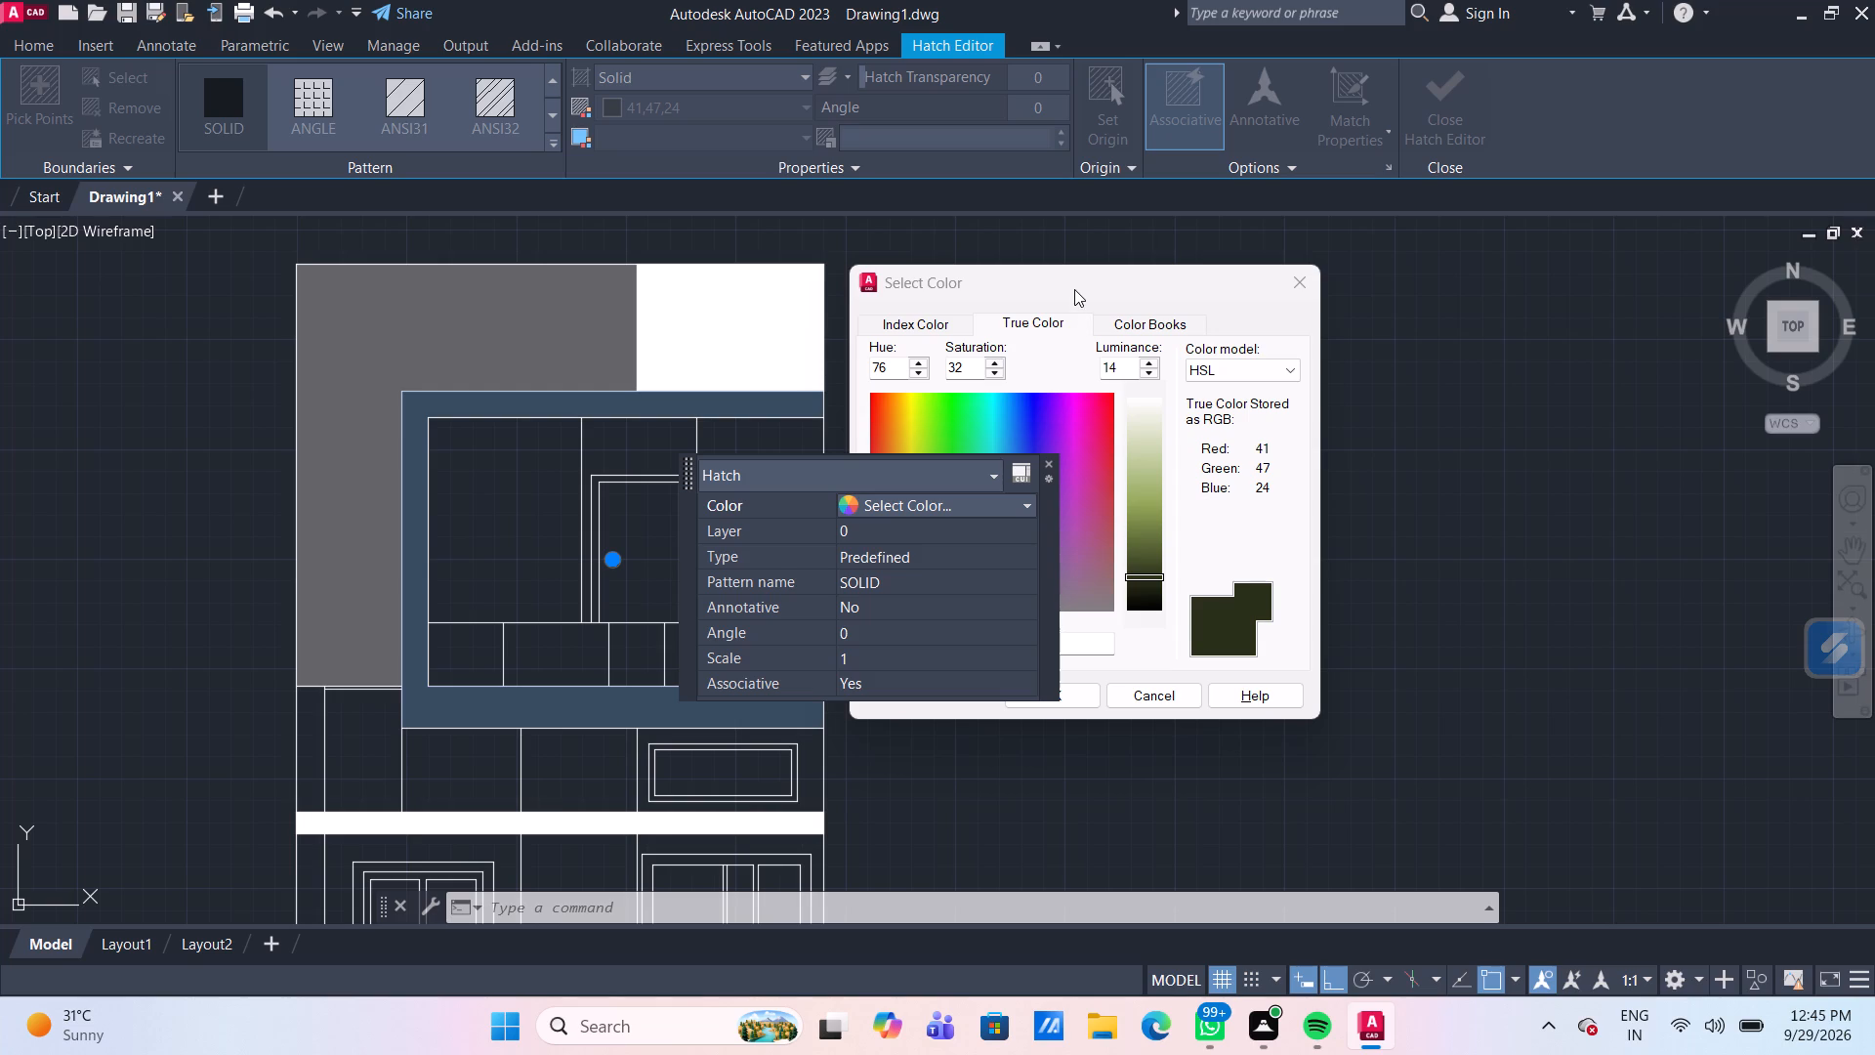
pyautogui.moveTo(1074, 289); pyautogui.dragTo(1205, 273)
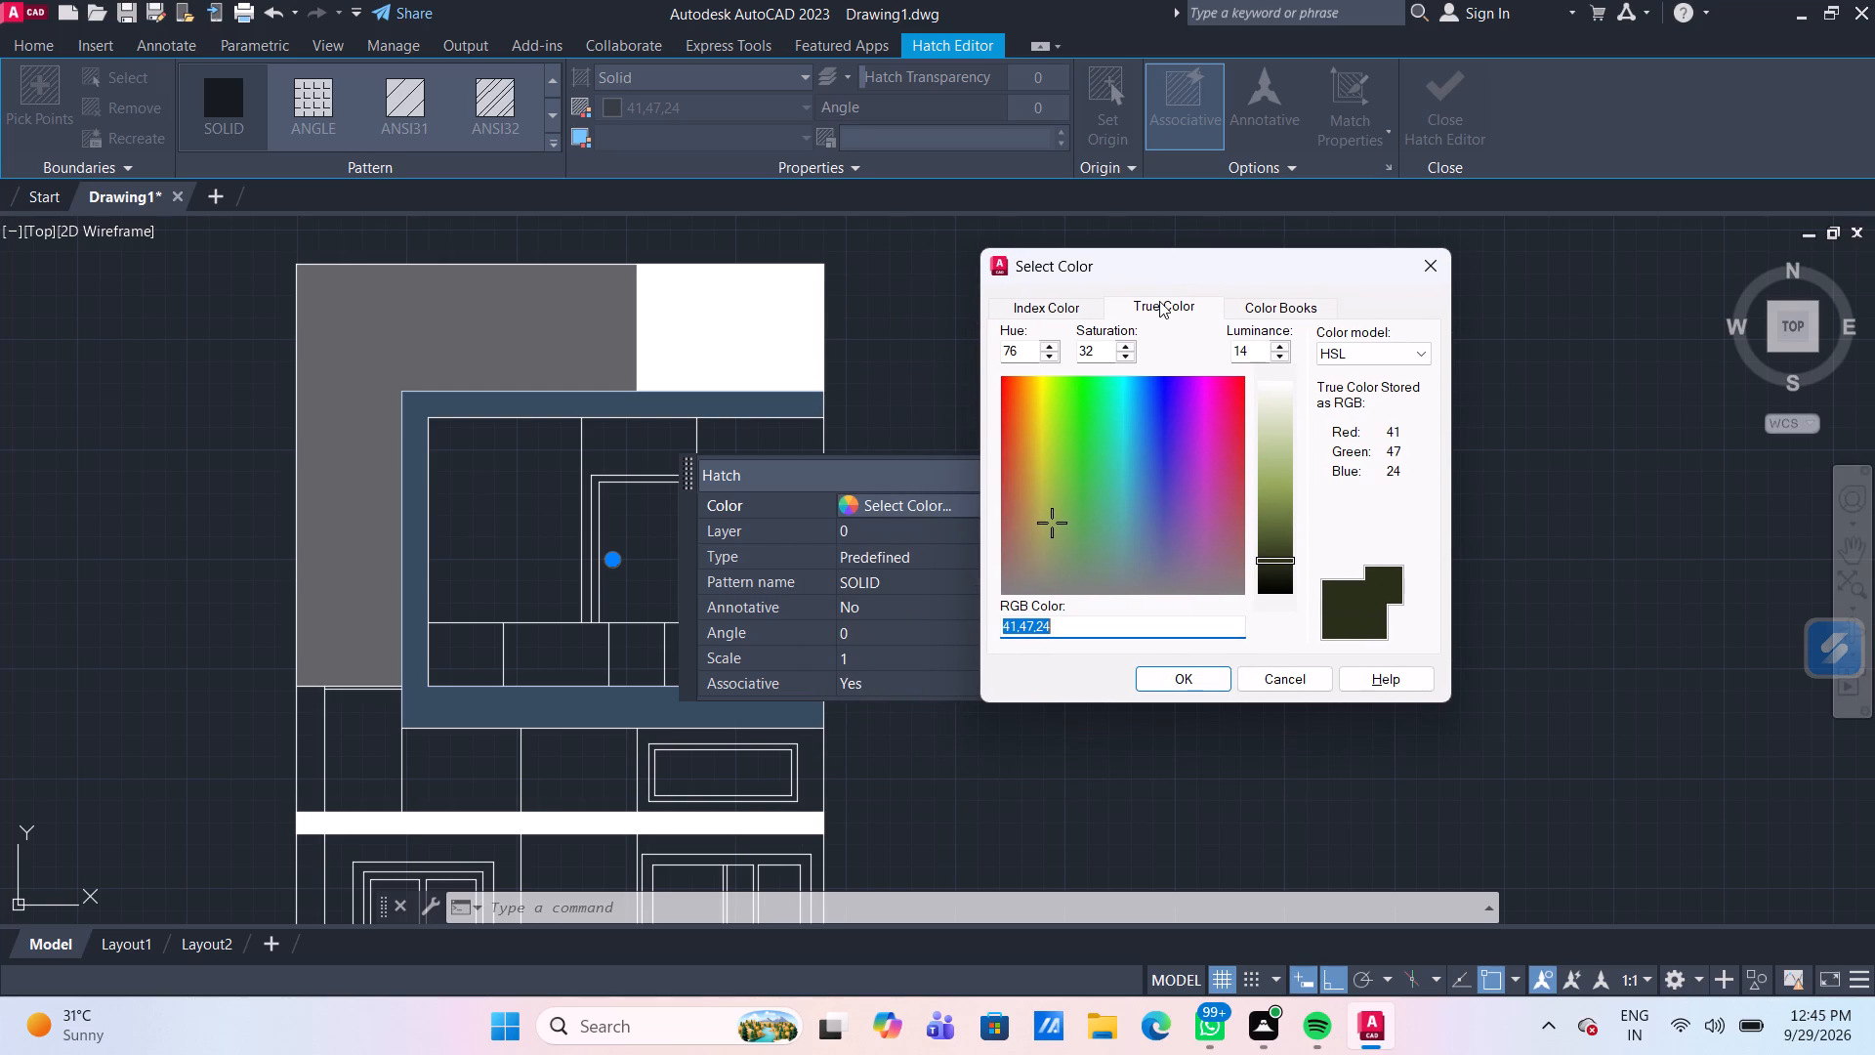
pyautogui.click(1159, 301)
pyautogui.click(1065, 304)
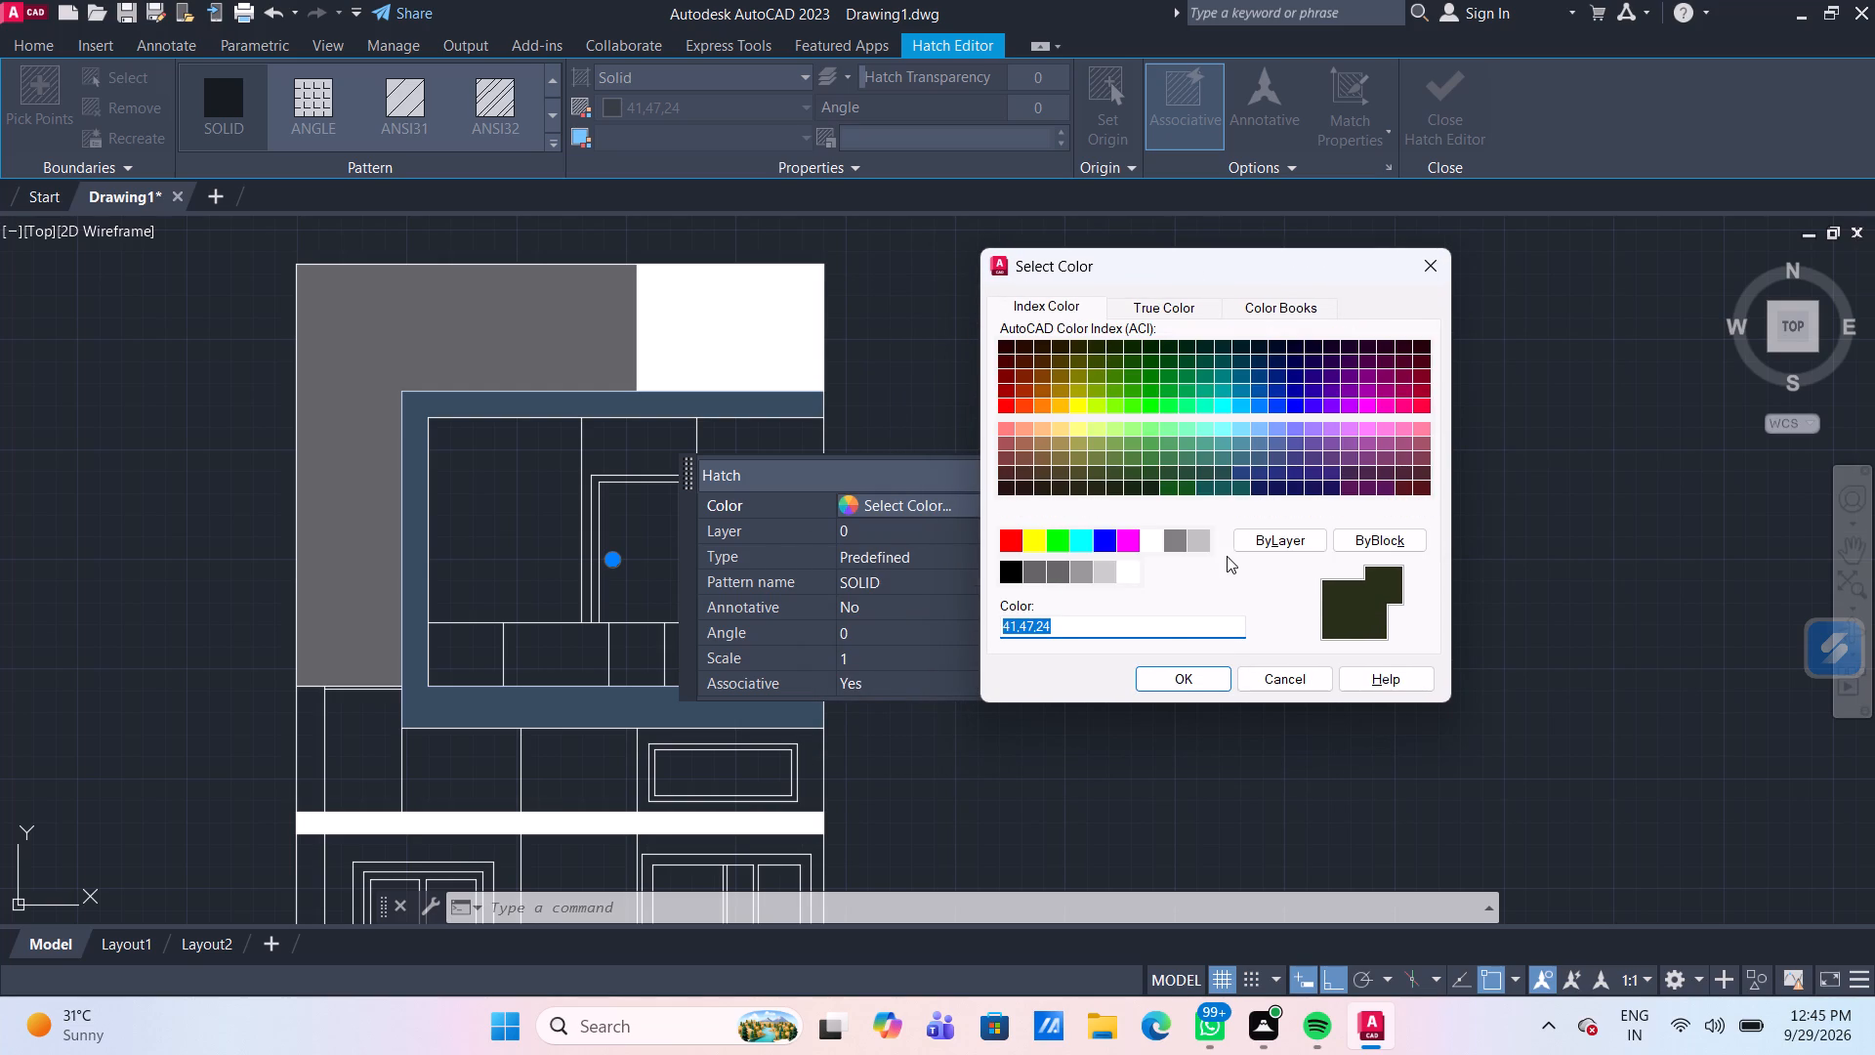
pyautogui.click(1034, 577)
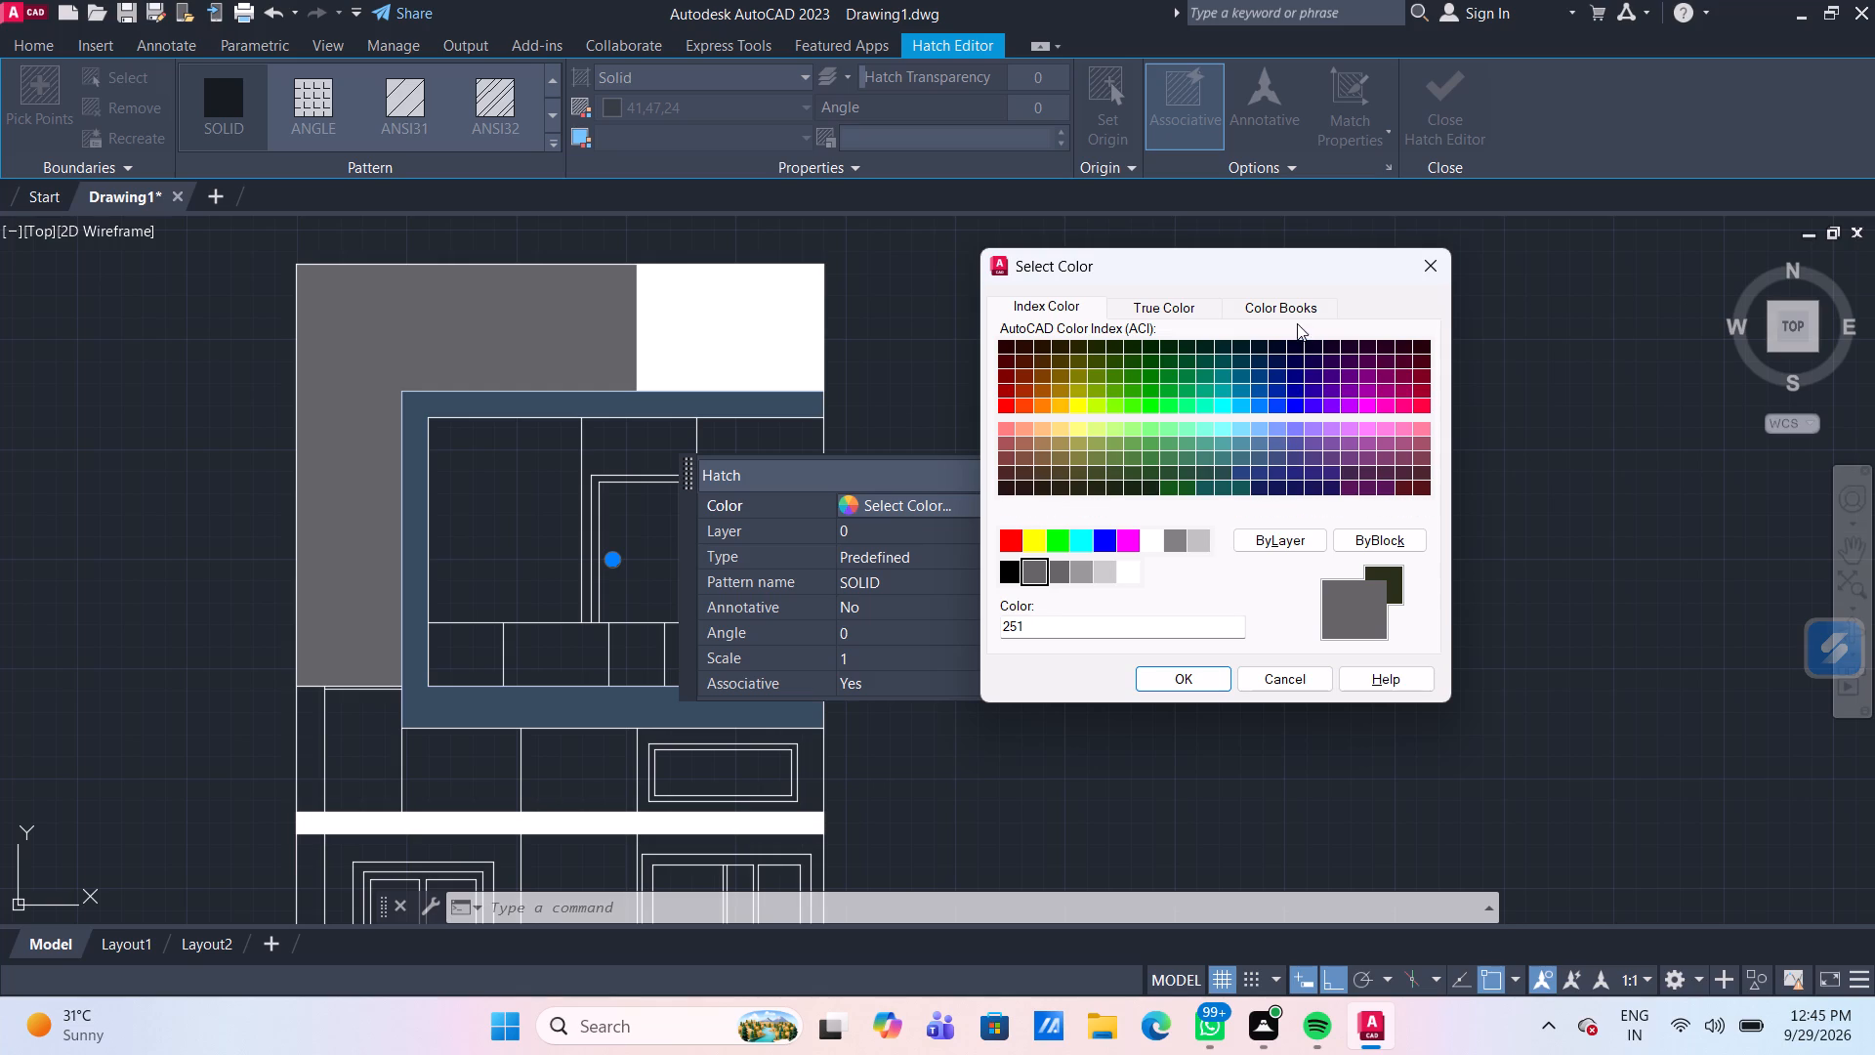
pyautogui.click(1152, 301)
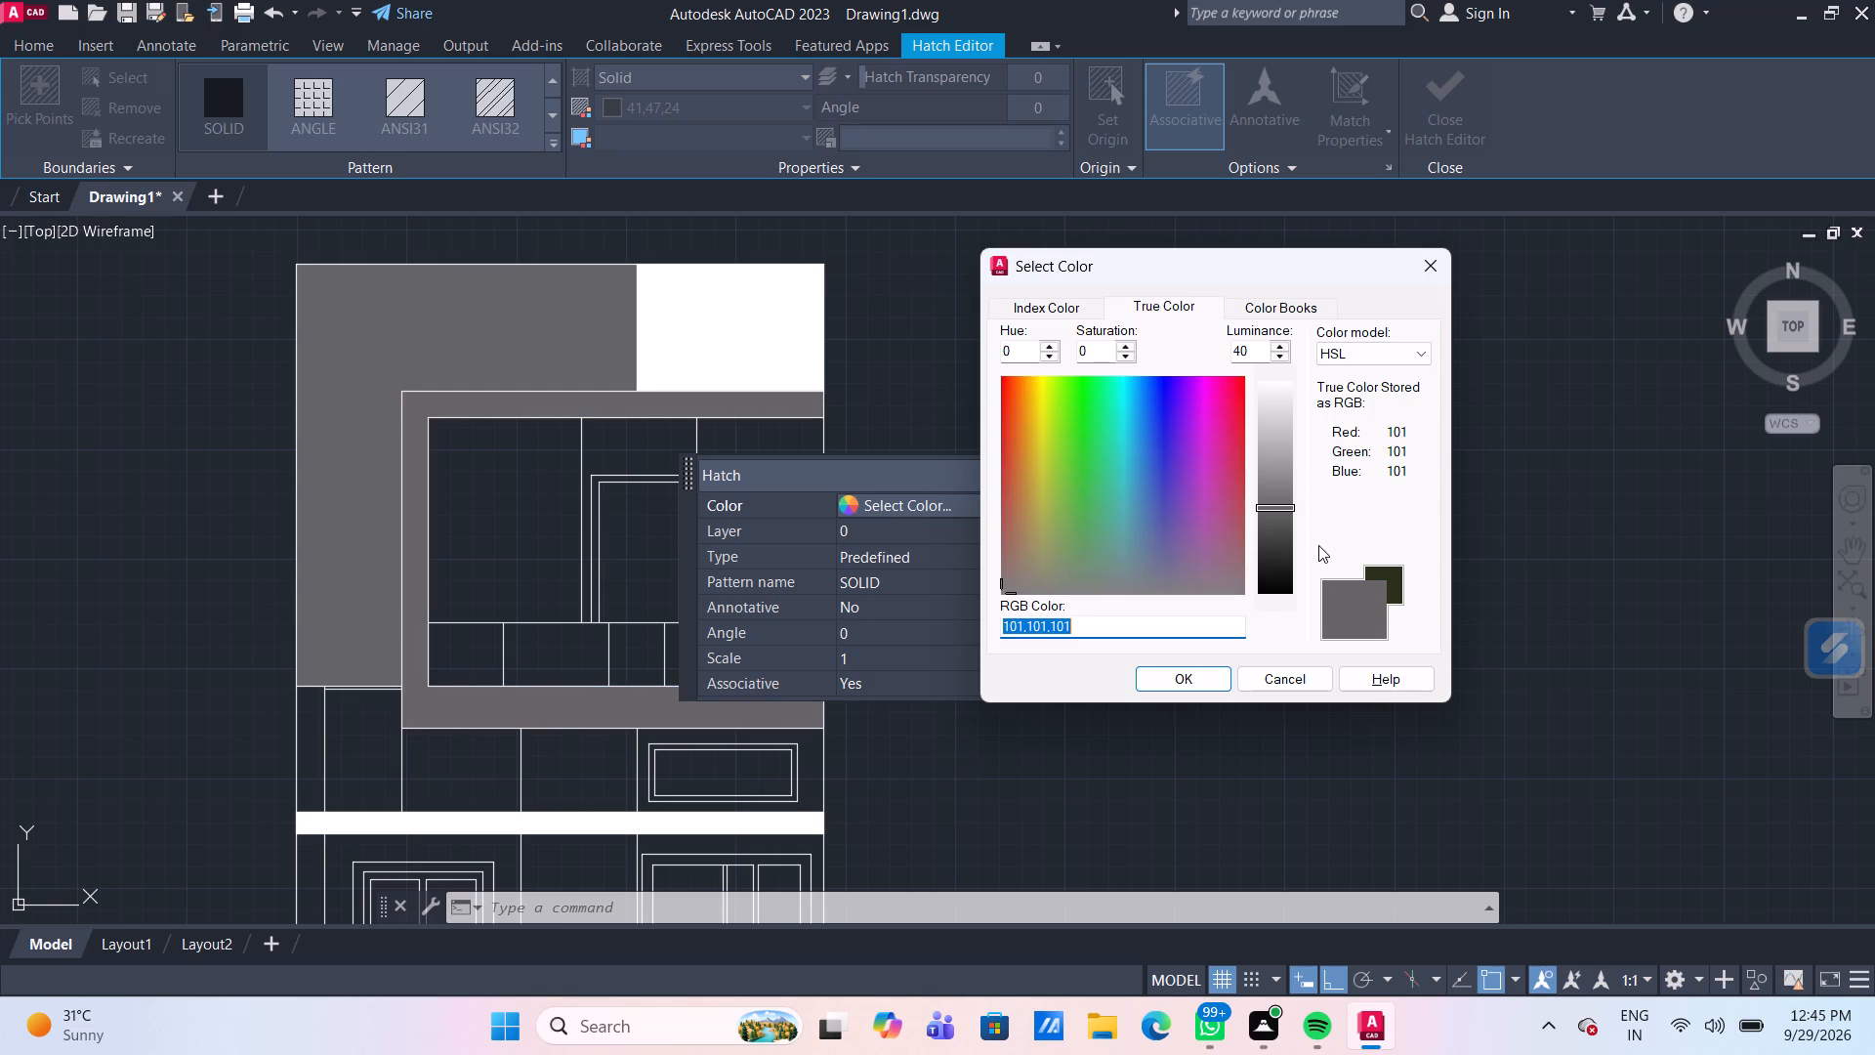
pyautogui.click(1283, 559)
pyautogui.click(1283, 559)
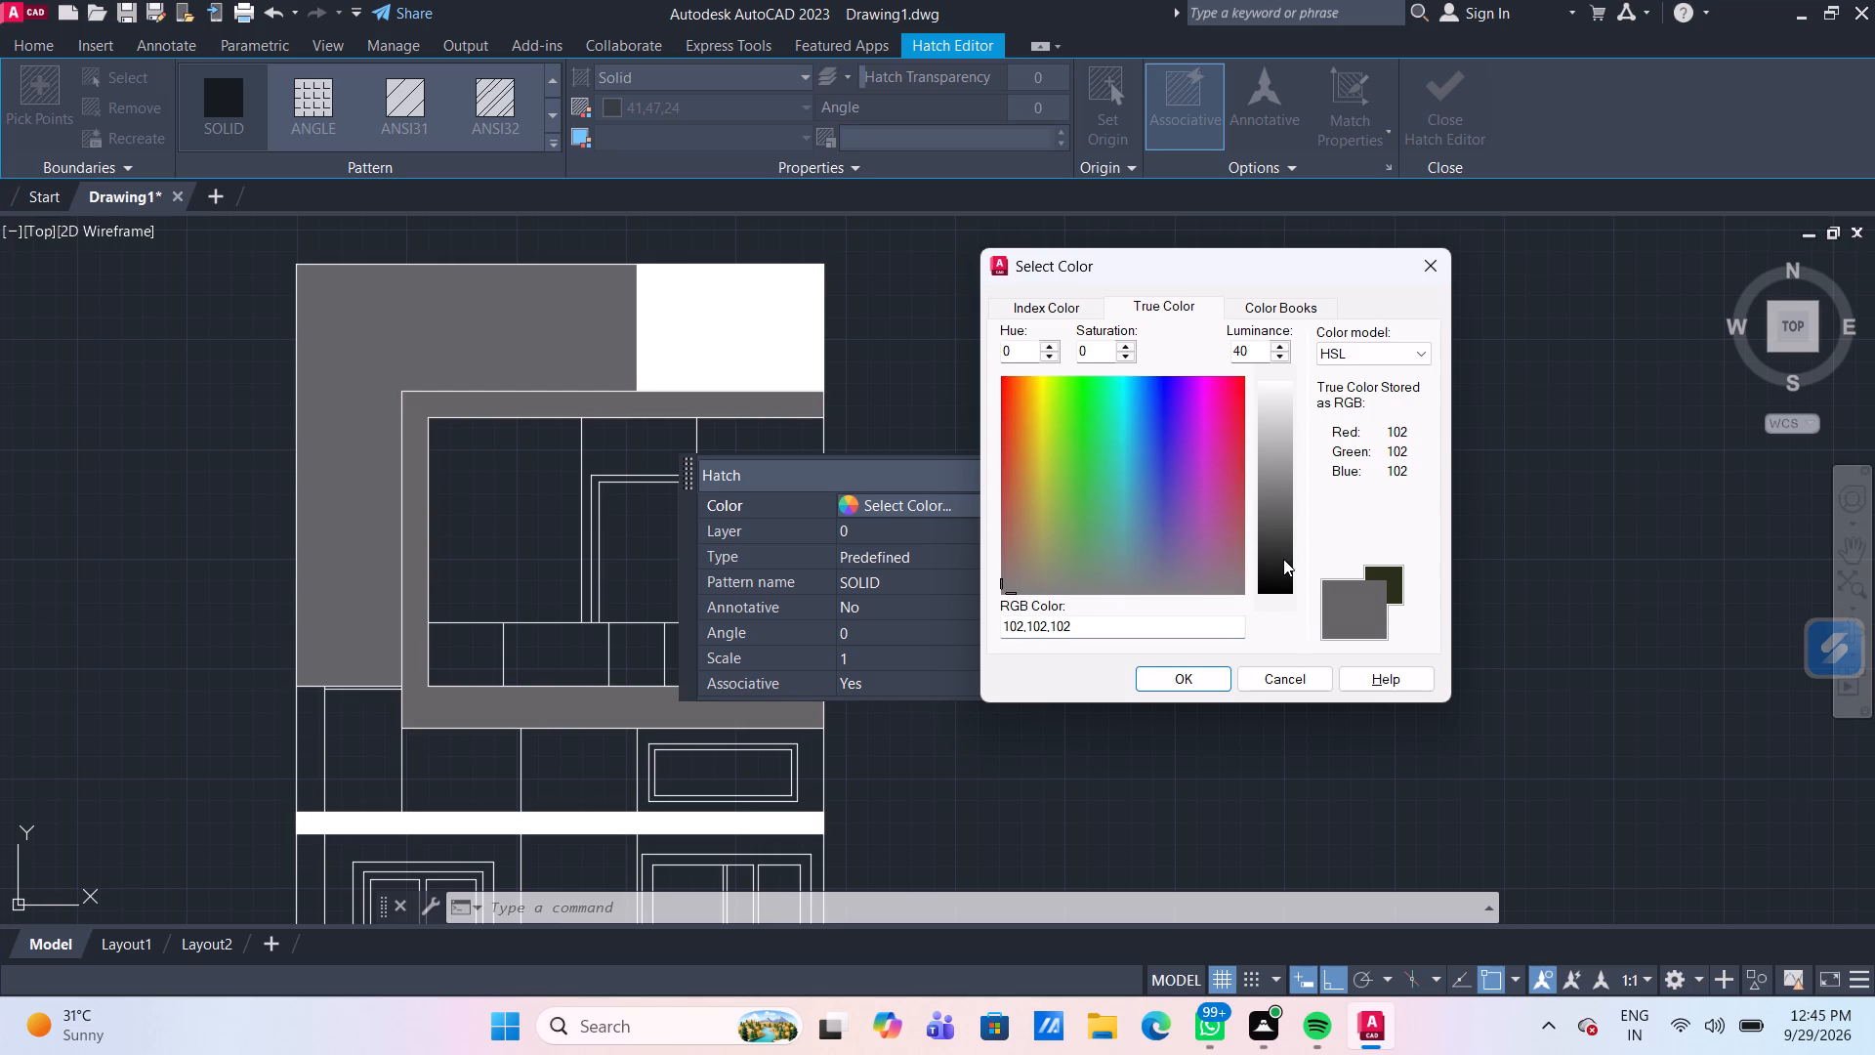
pyautogui.moveTo(1274, 509); pyautogui.dragTo(1282, 581)
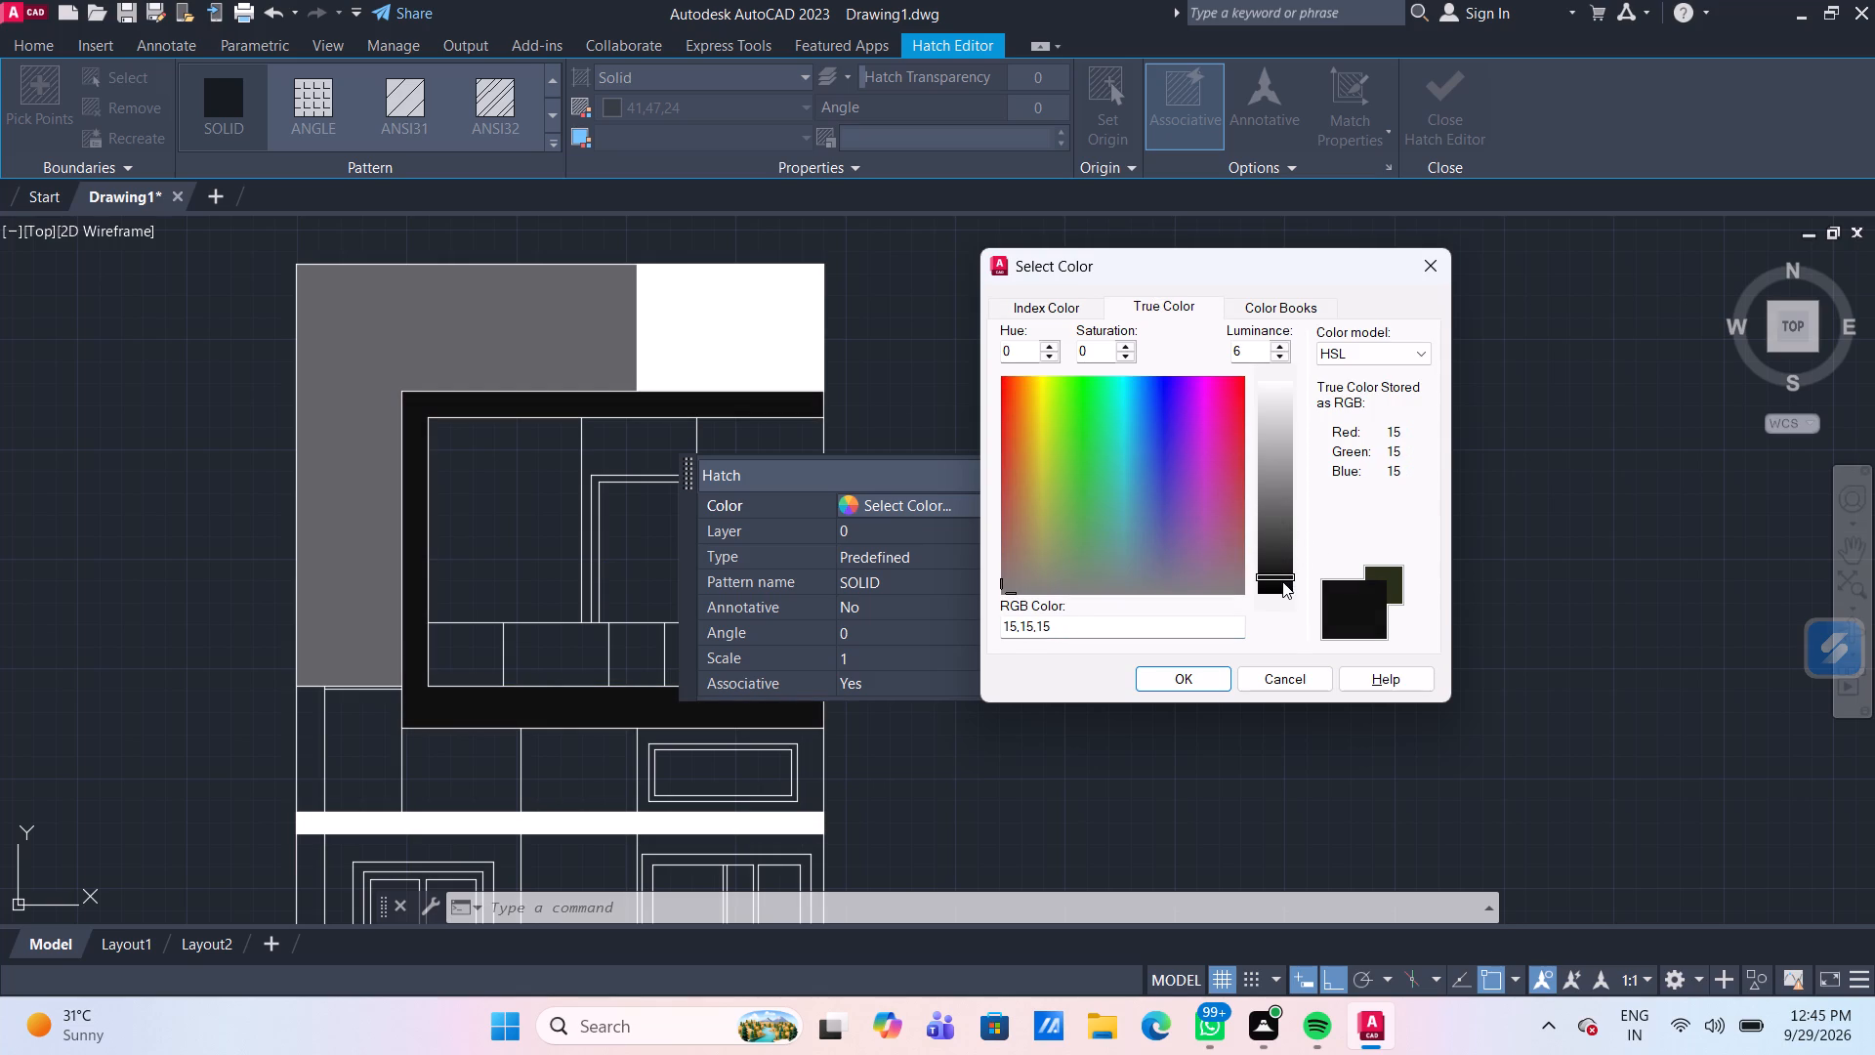
pyautogui.moveTo(1278, 577); pyautogui.dragTo(1275, 562)
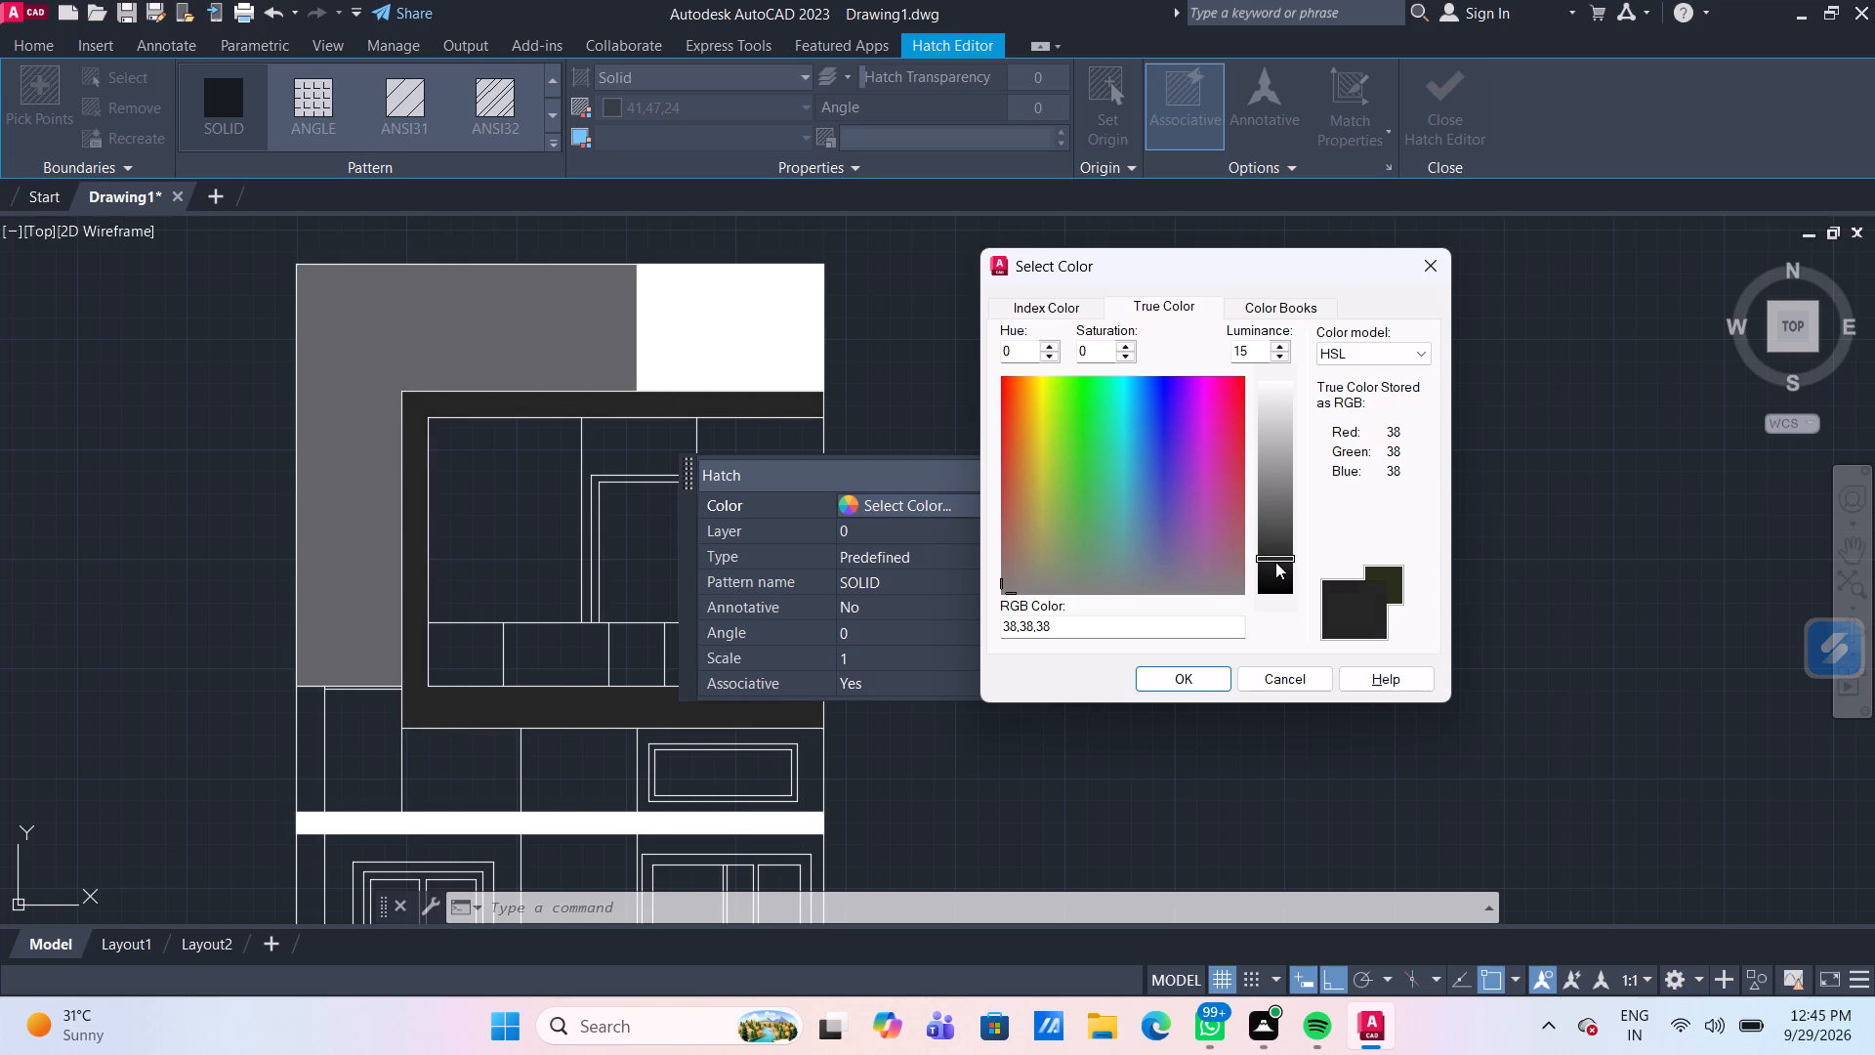
pyautogui.moveTo(1275, 562); pyautogui.dragTo(1273, 550)
pyautogui.click(1169, 675)
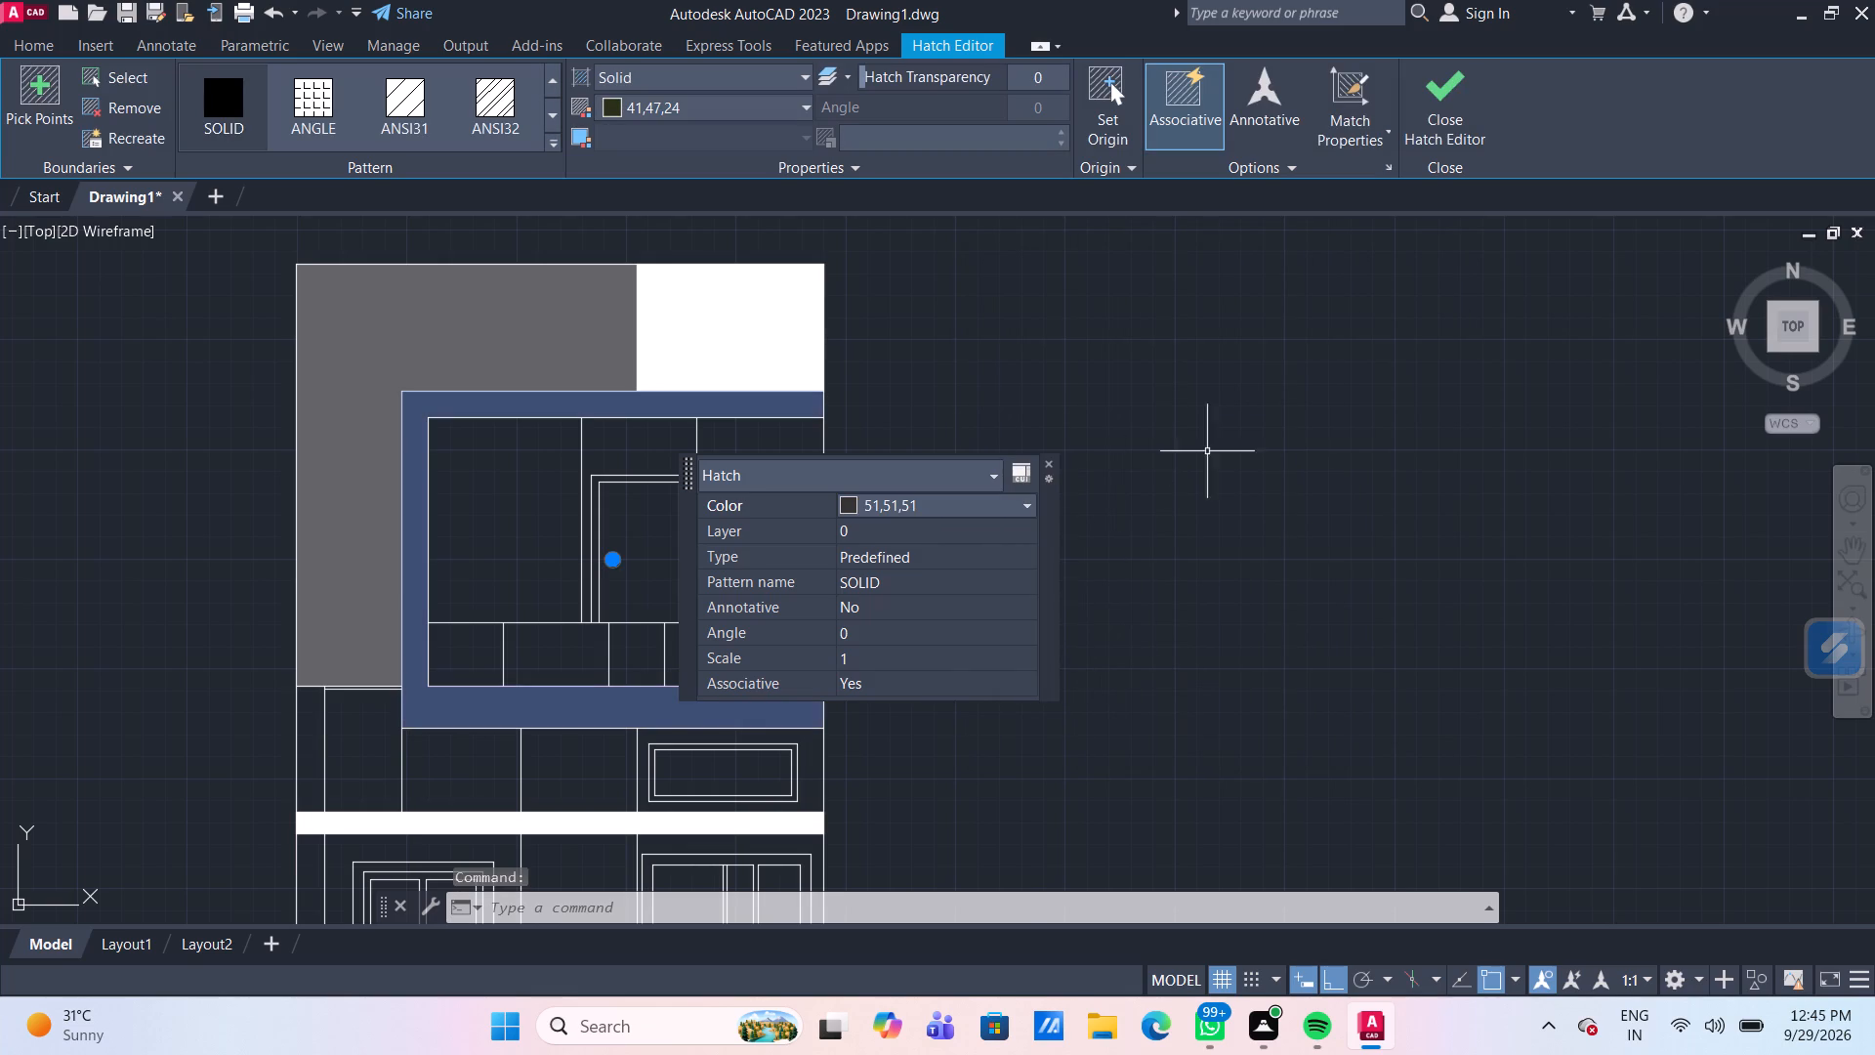
pyautogui.press('`')
pyautogui.press('Escape')
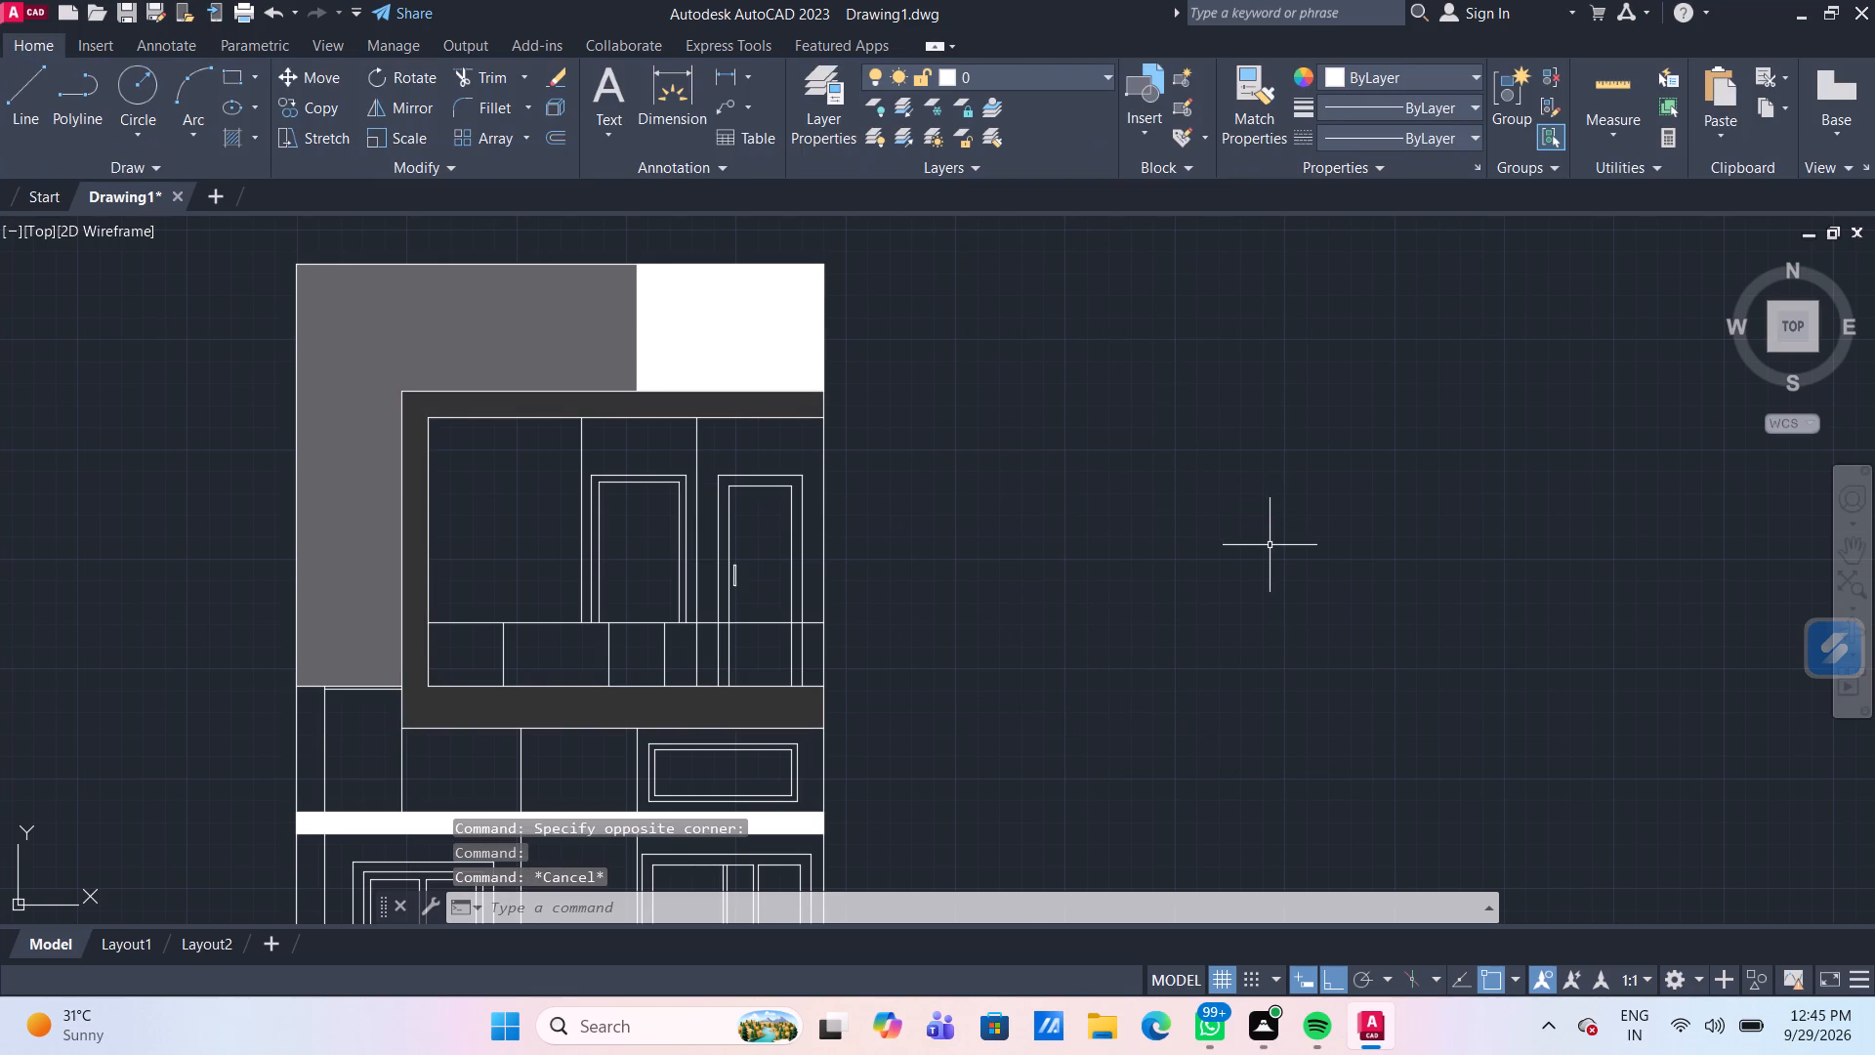
# Fill the narrow strips at the elevation's left edge, the wall around the ventilator and the wall around the balcony door with solid hatch 215,235,210.
pyautogui.moveTo(956, 664); pyautogui.dragTo(913, 643, button='middle')
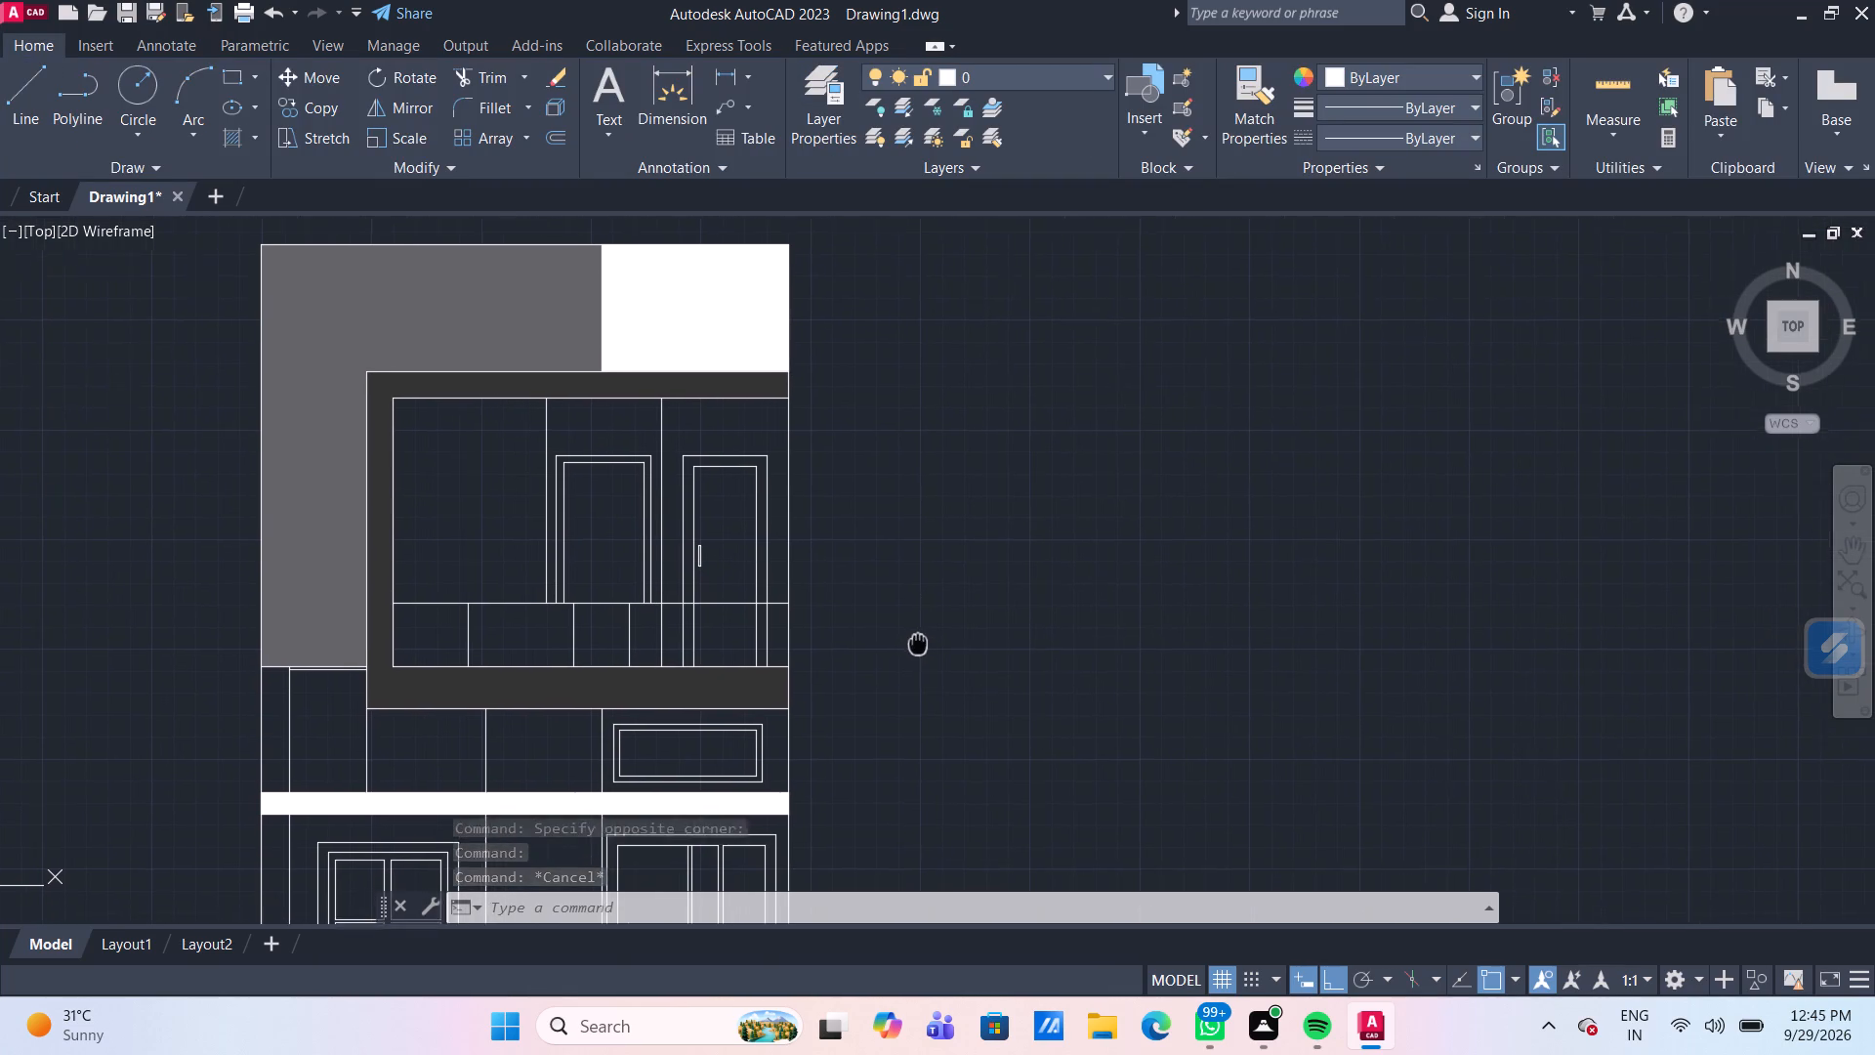
pyautogui.moveTo(913, 643); pyautogui.dragTo(908, 640, button='middle')
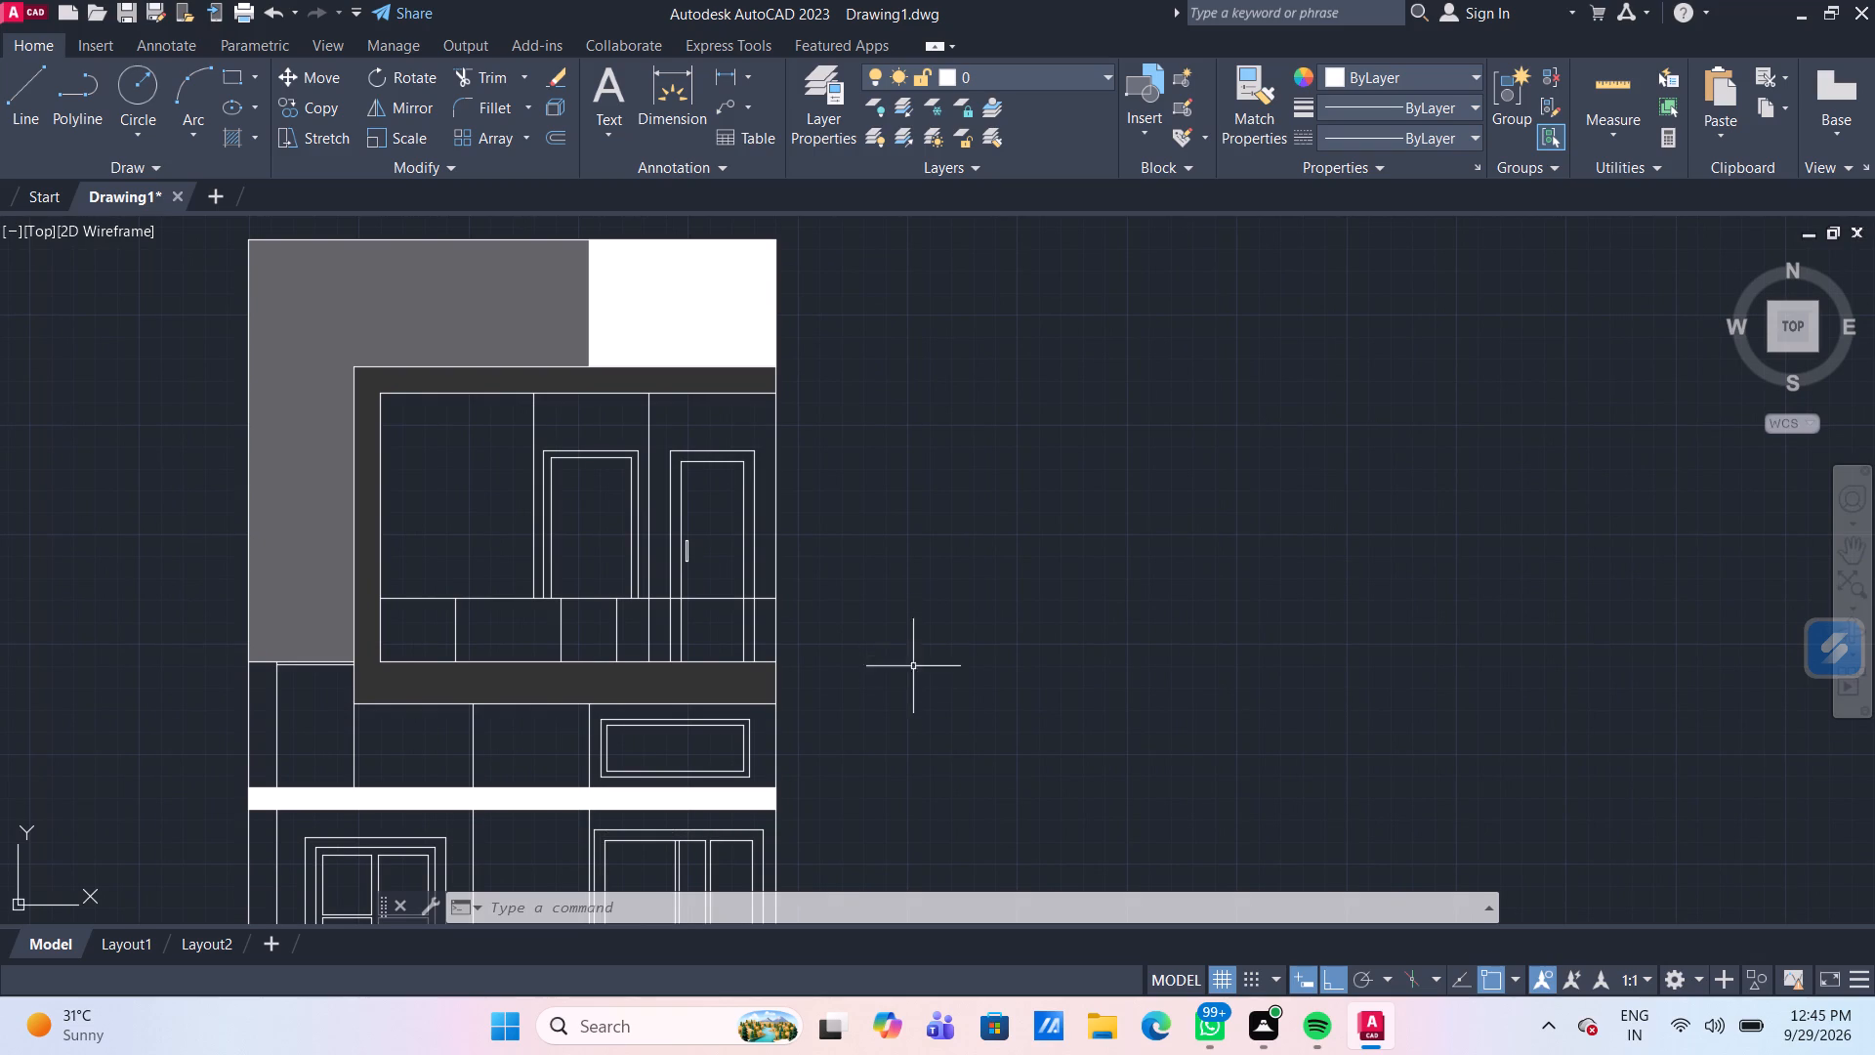
pyautogui.moveTo(916, 661); pyautogui.dragTo(927, 592, button='middle')
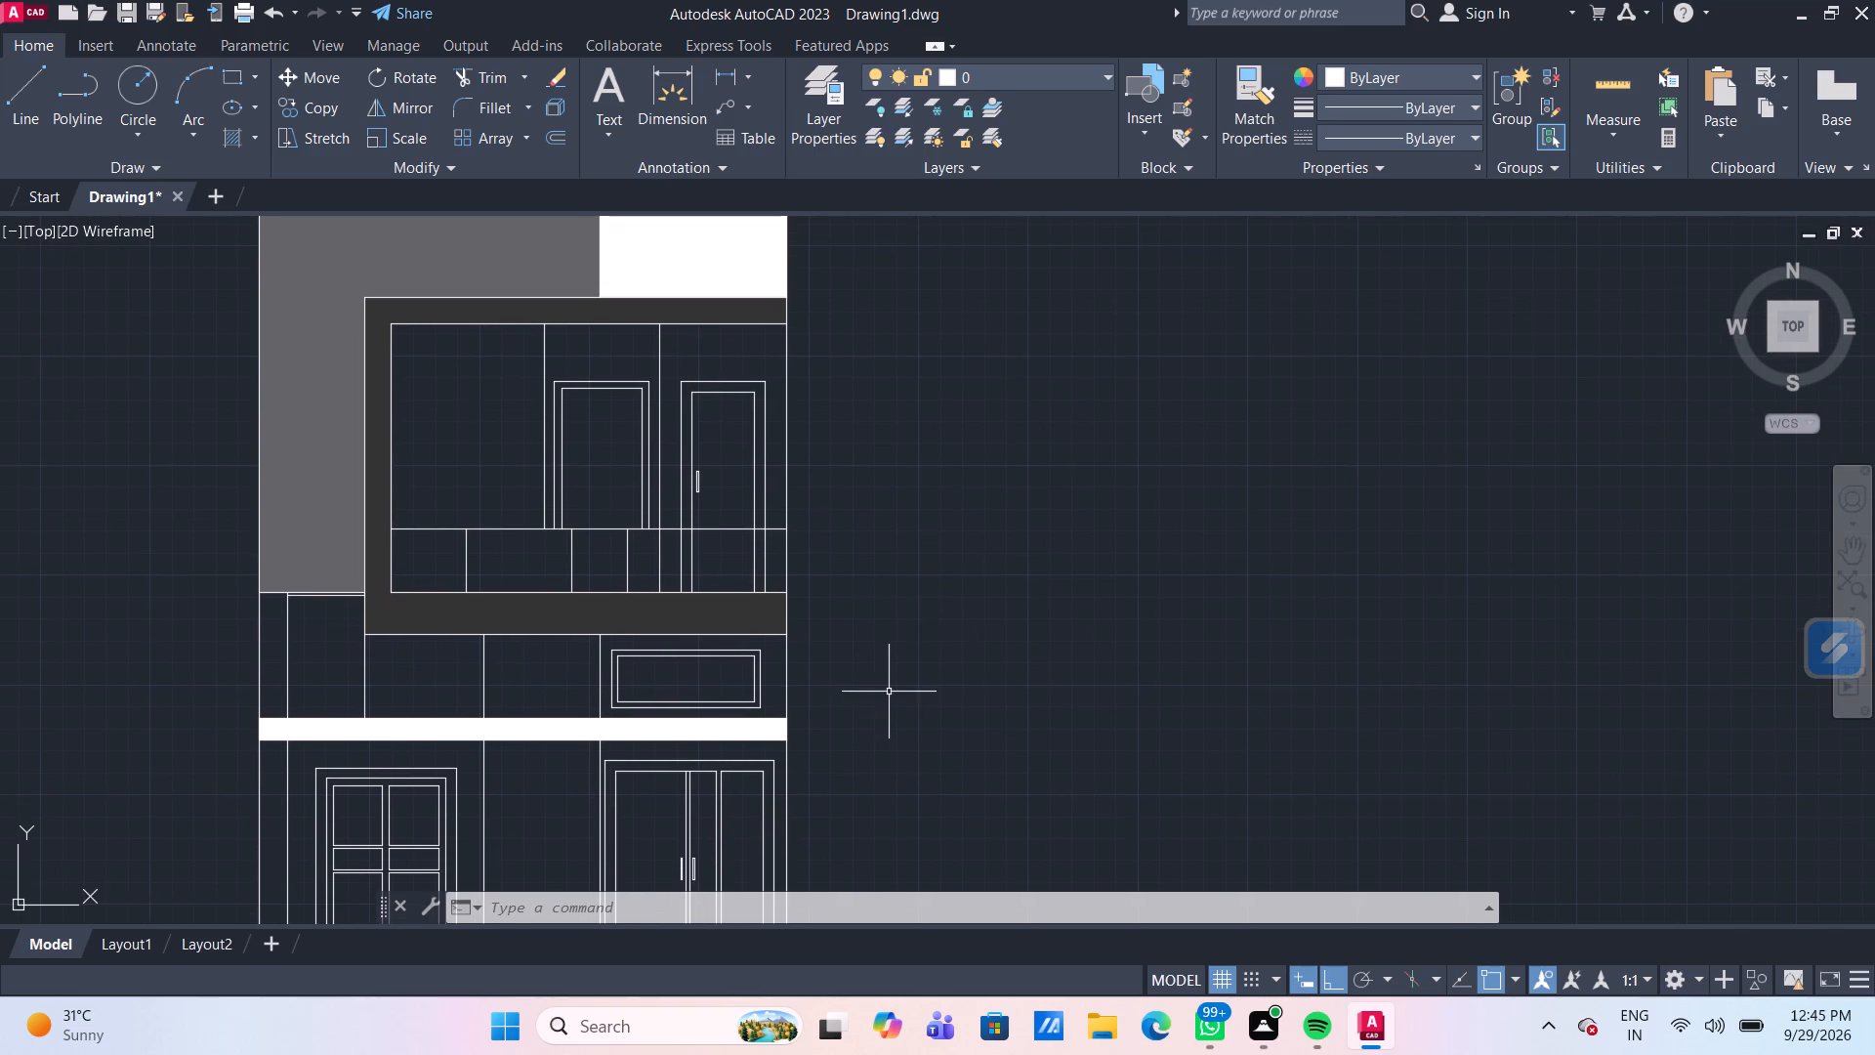
pyautogui.moveTo(896, 692); pyautogui.dragTo(897, 617, button='middle')
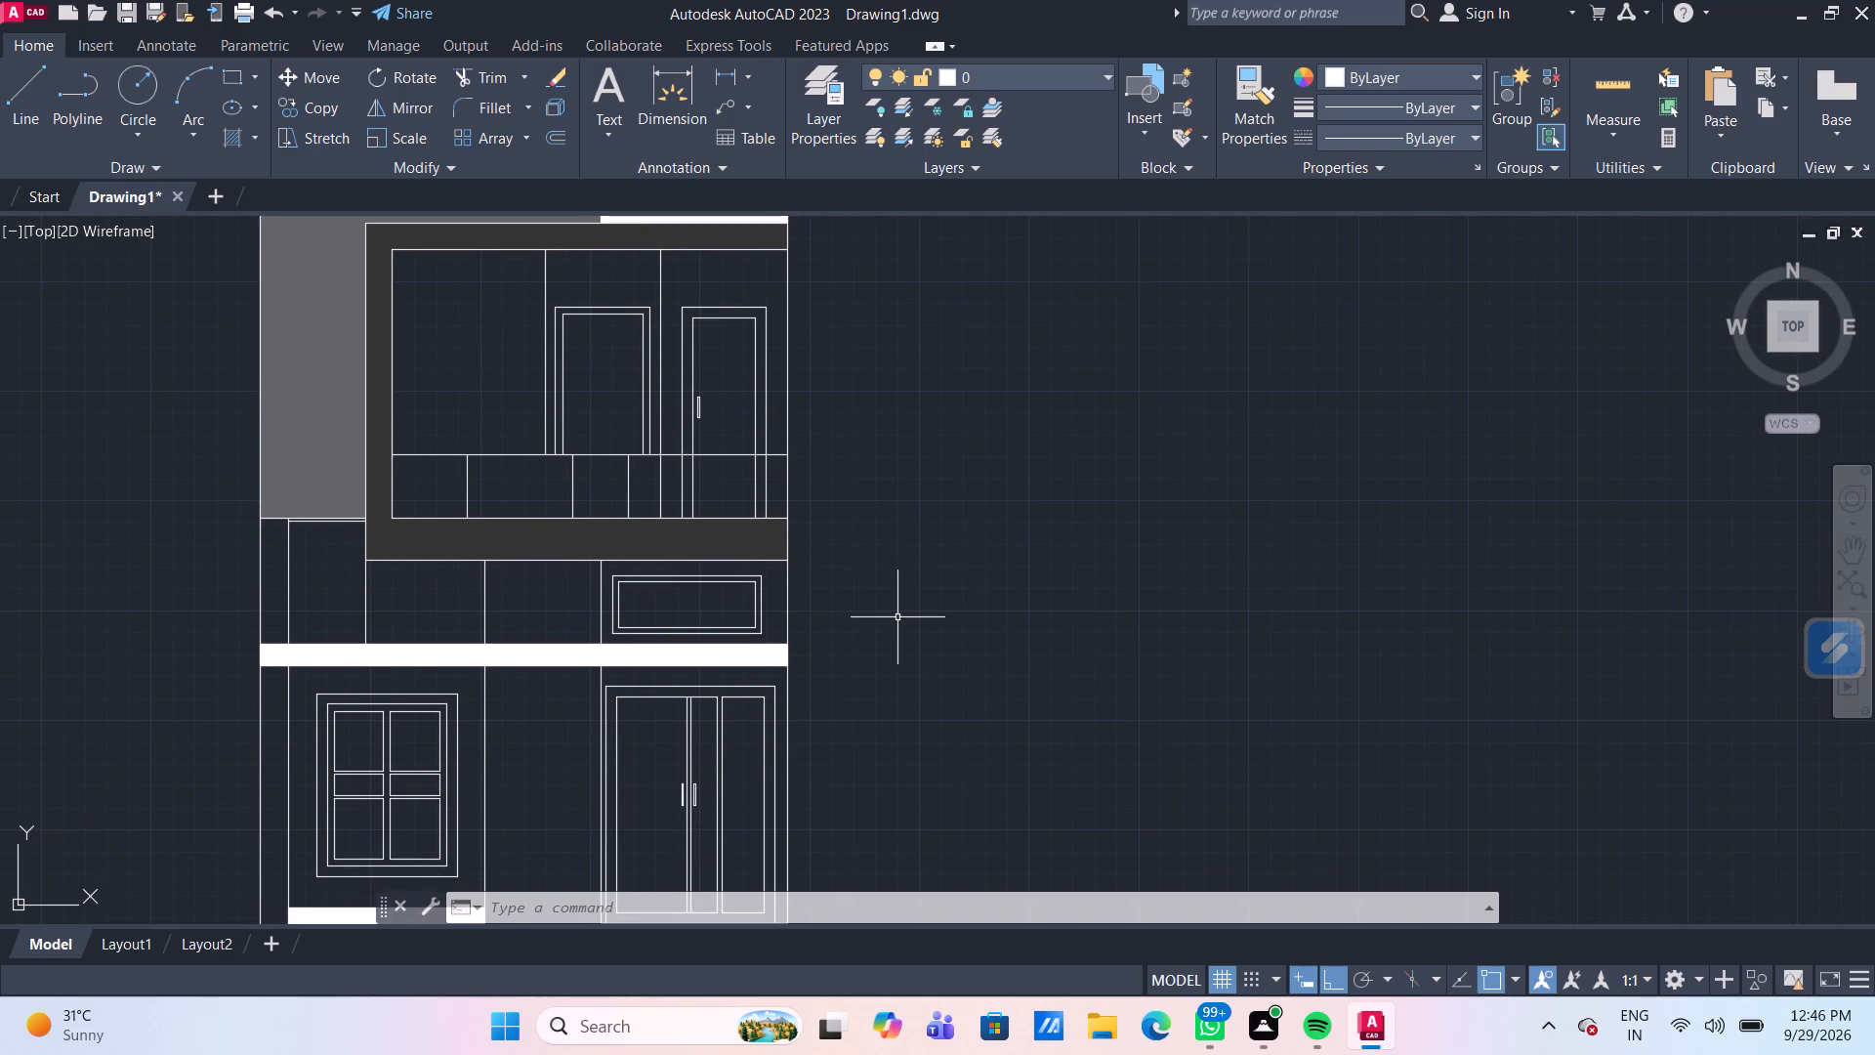
pyautogui.click(228, 145)
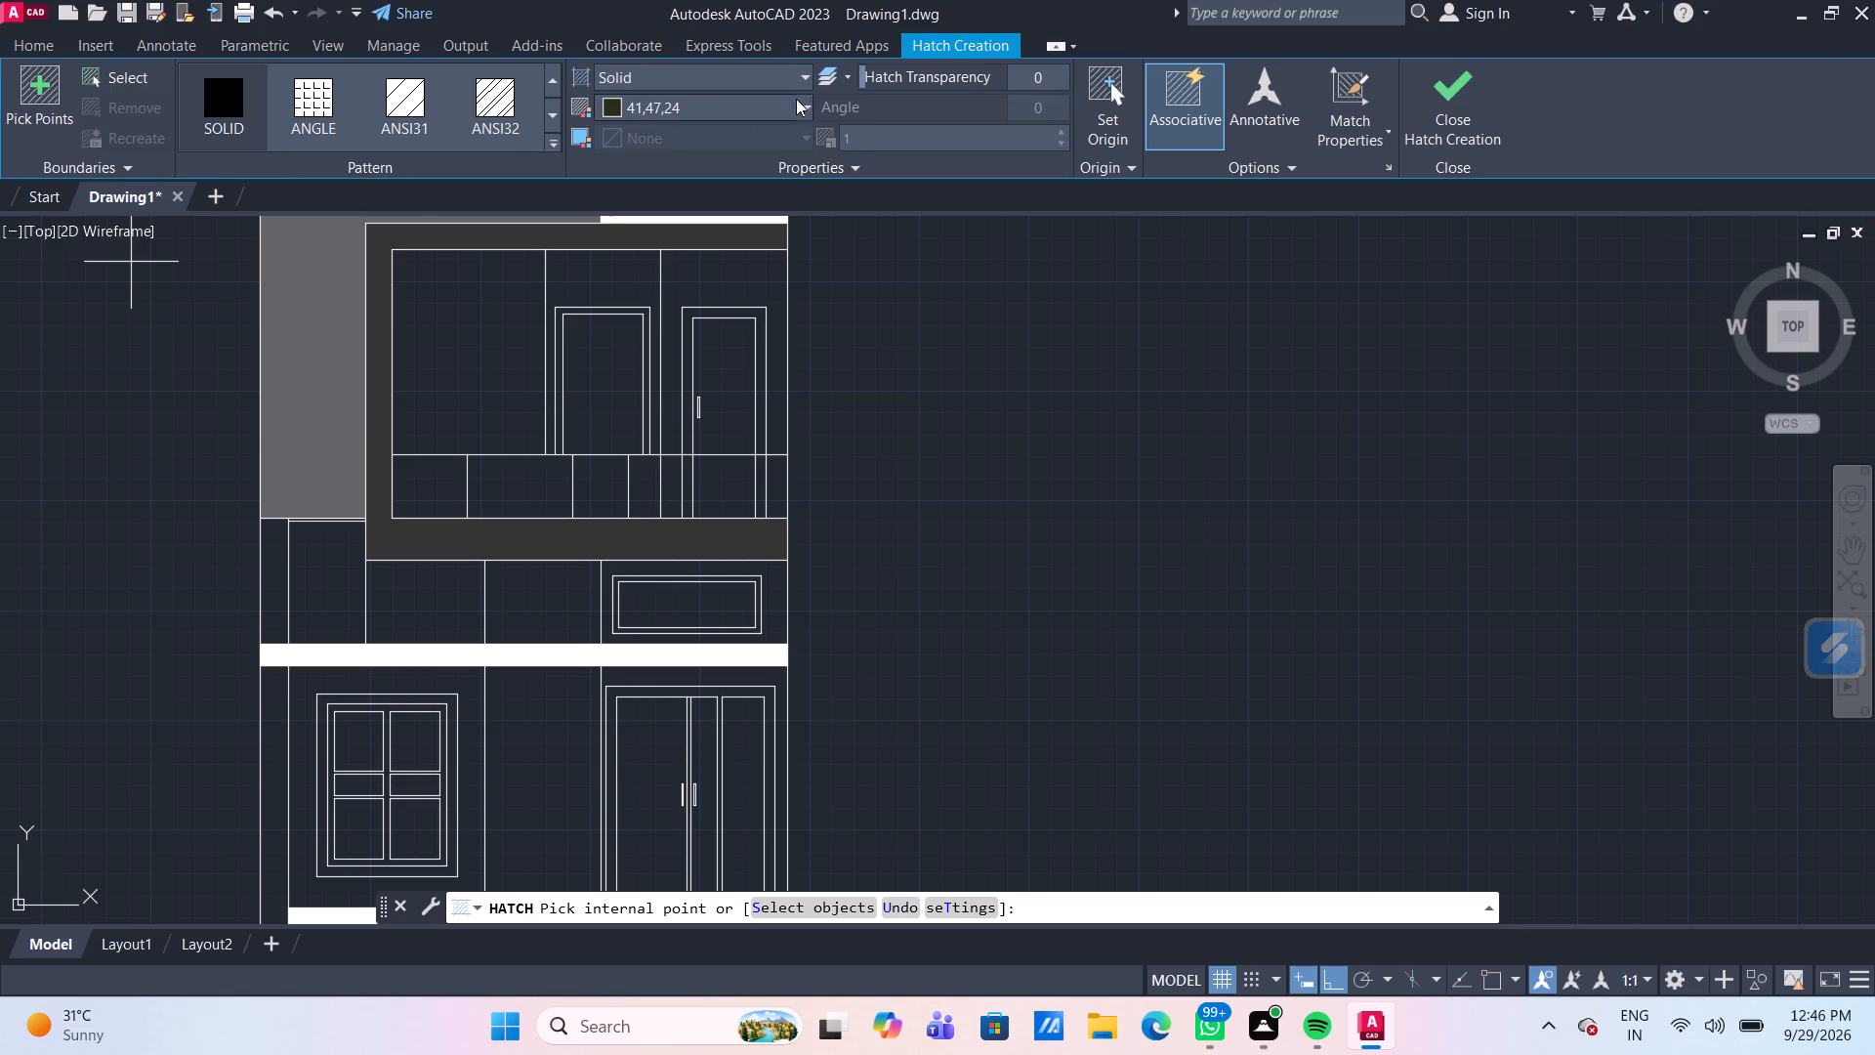
pyautogui.click(796, 110)
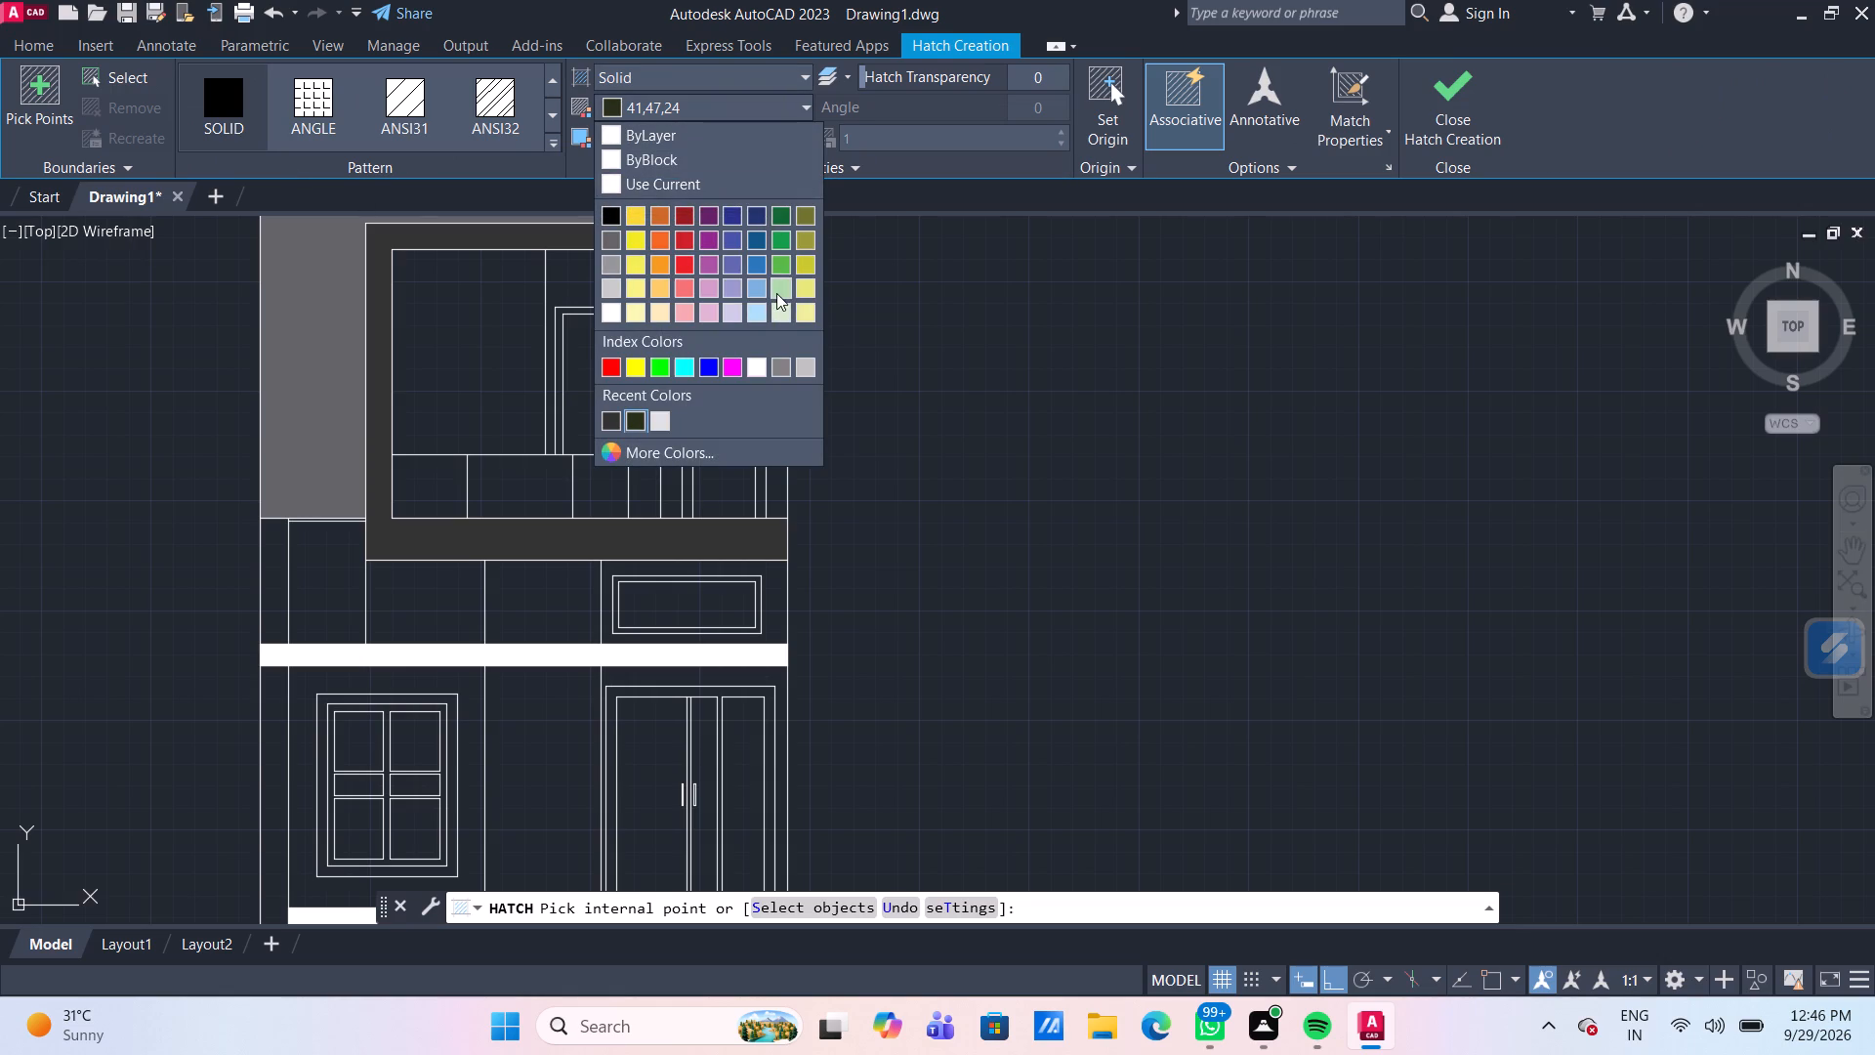
pyautogui.click(779, 313)
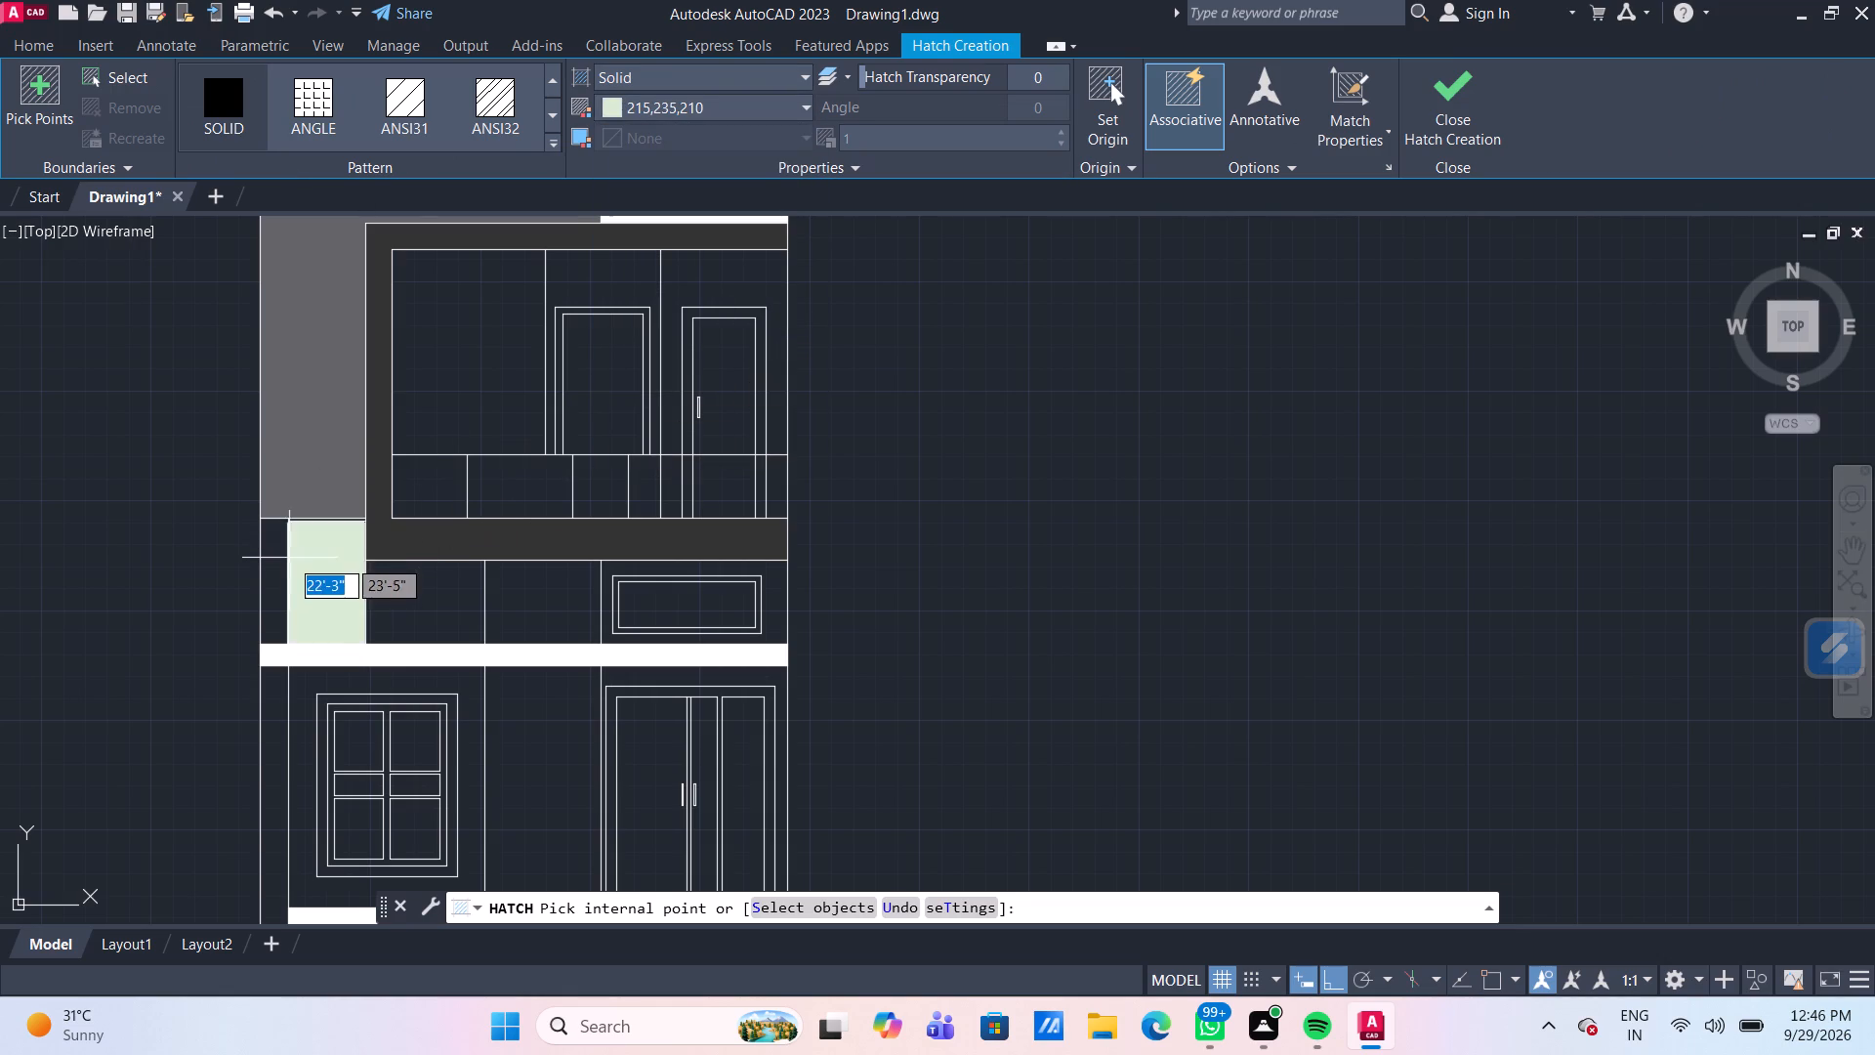
pyautogui.click(272, 568)
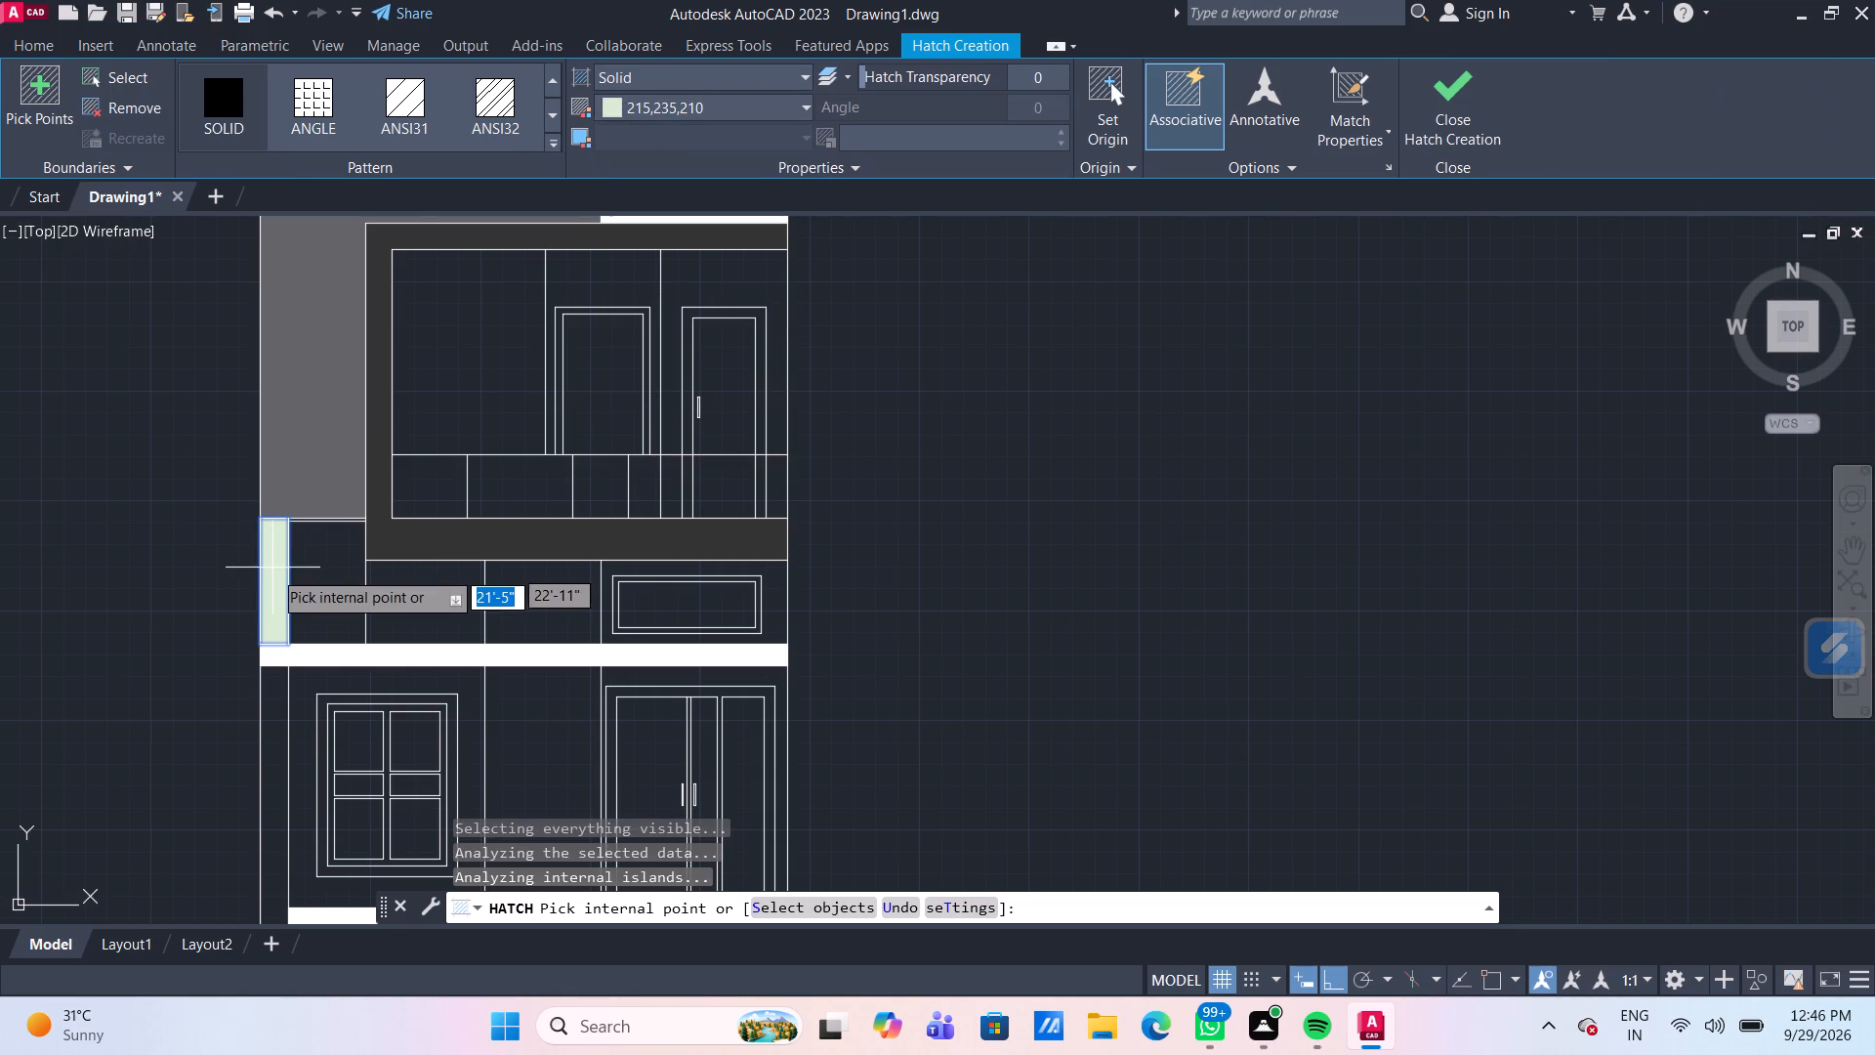
pyautogui.click(267, 703)
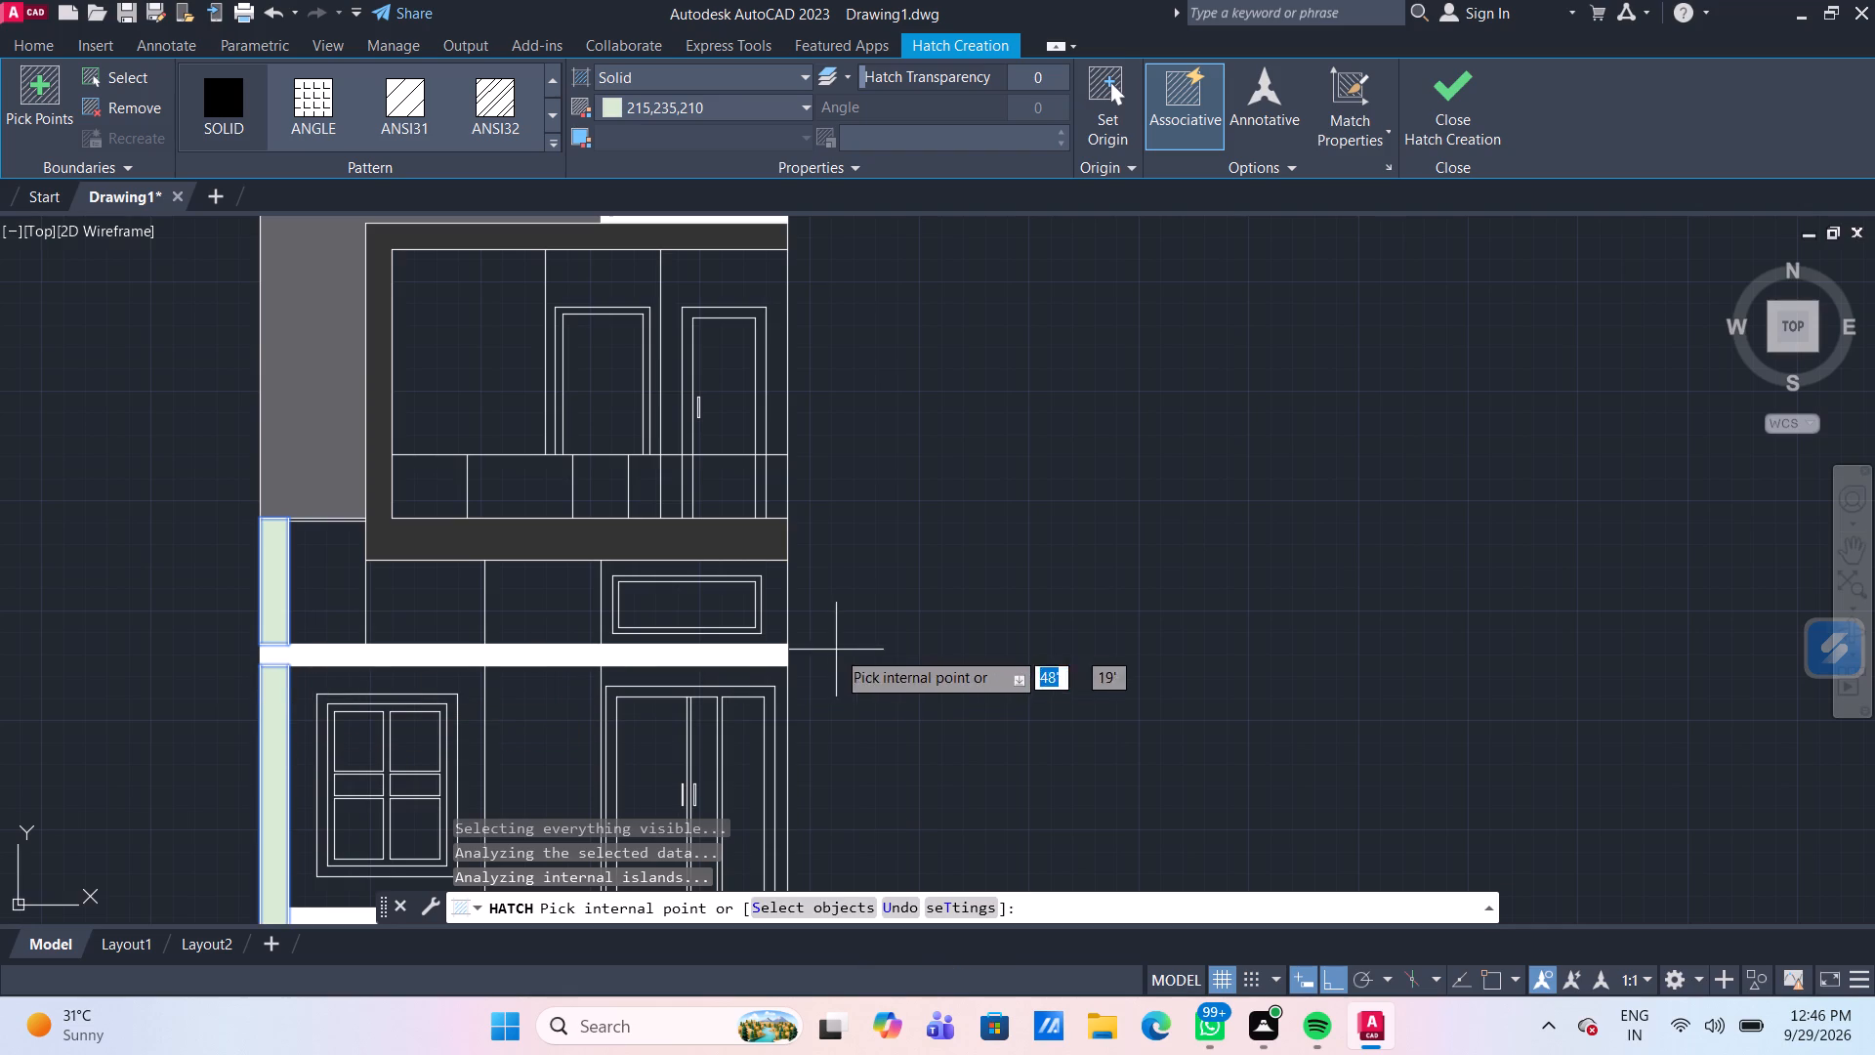
pyautogui.click(774, 584)
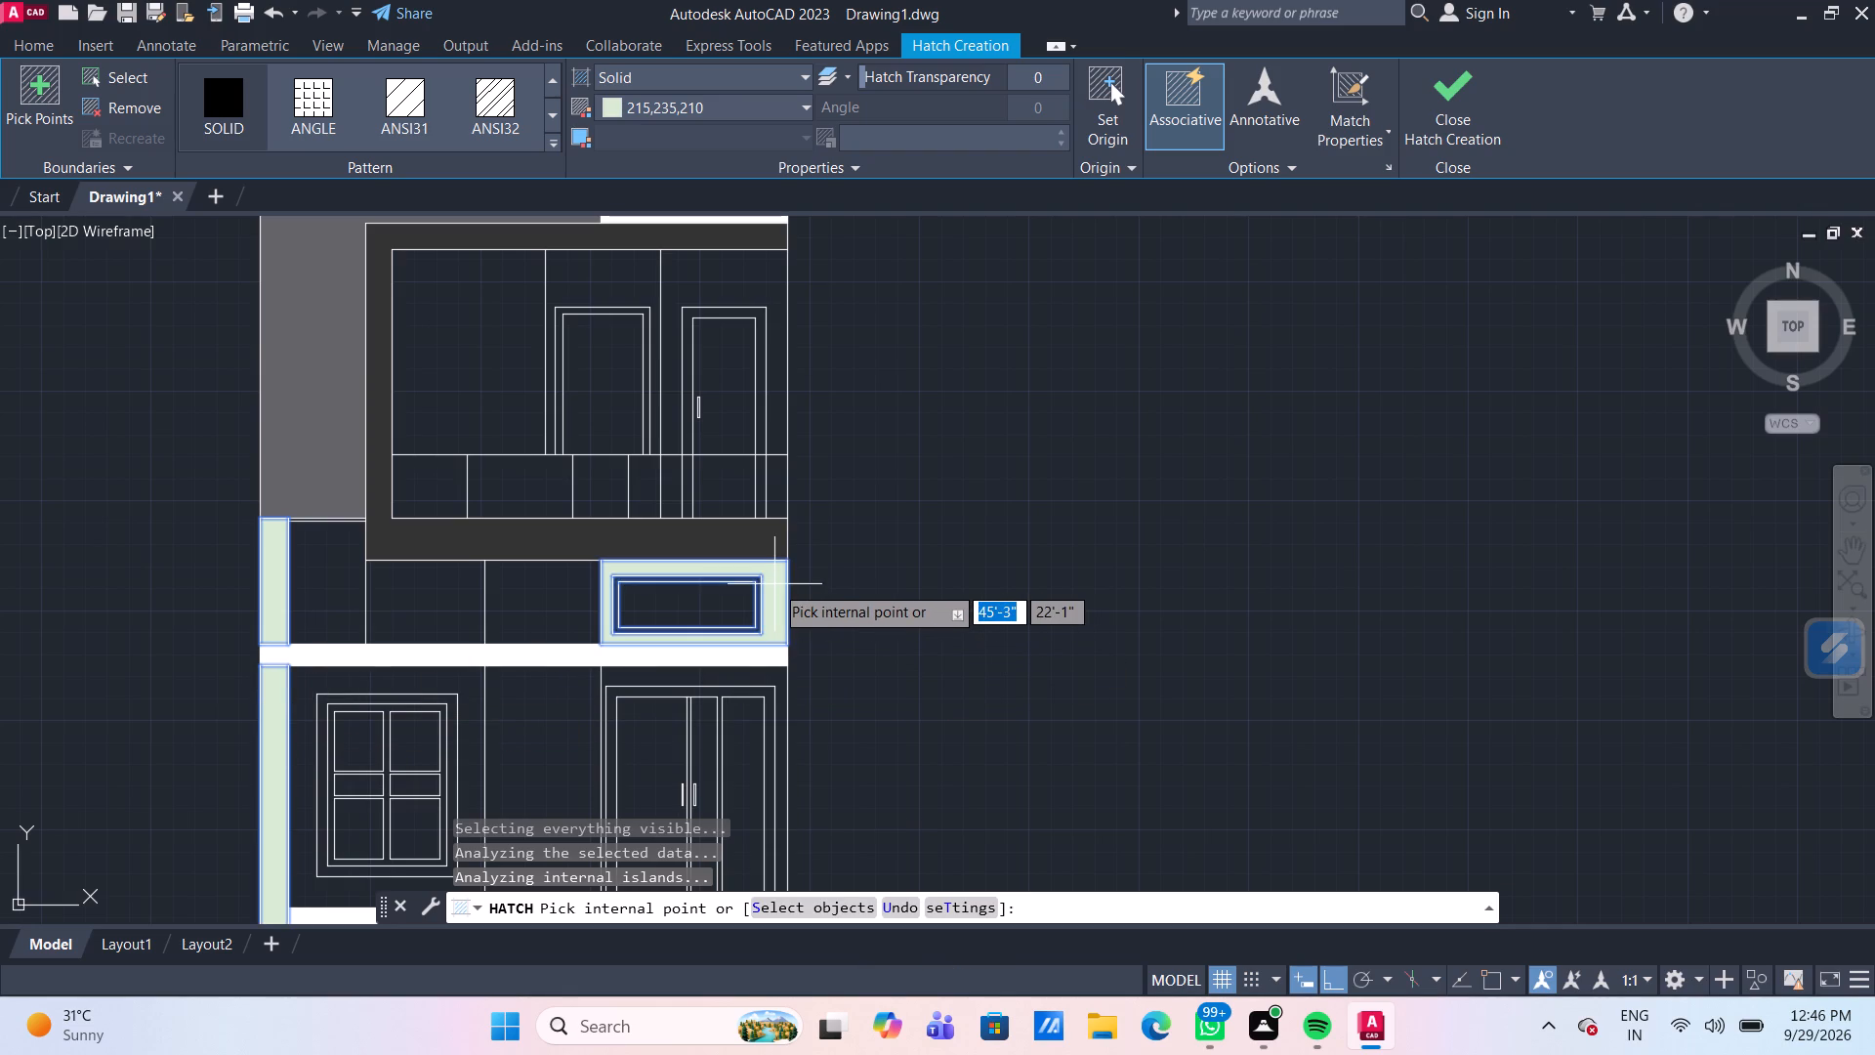
pyautogui.click(751, 270)
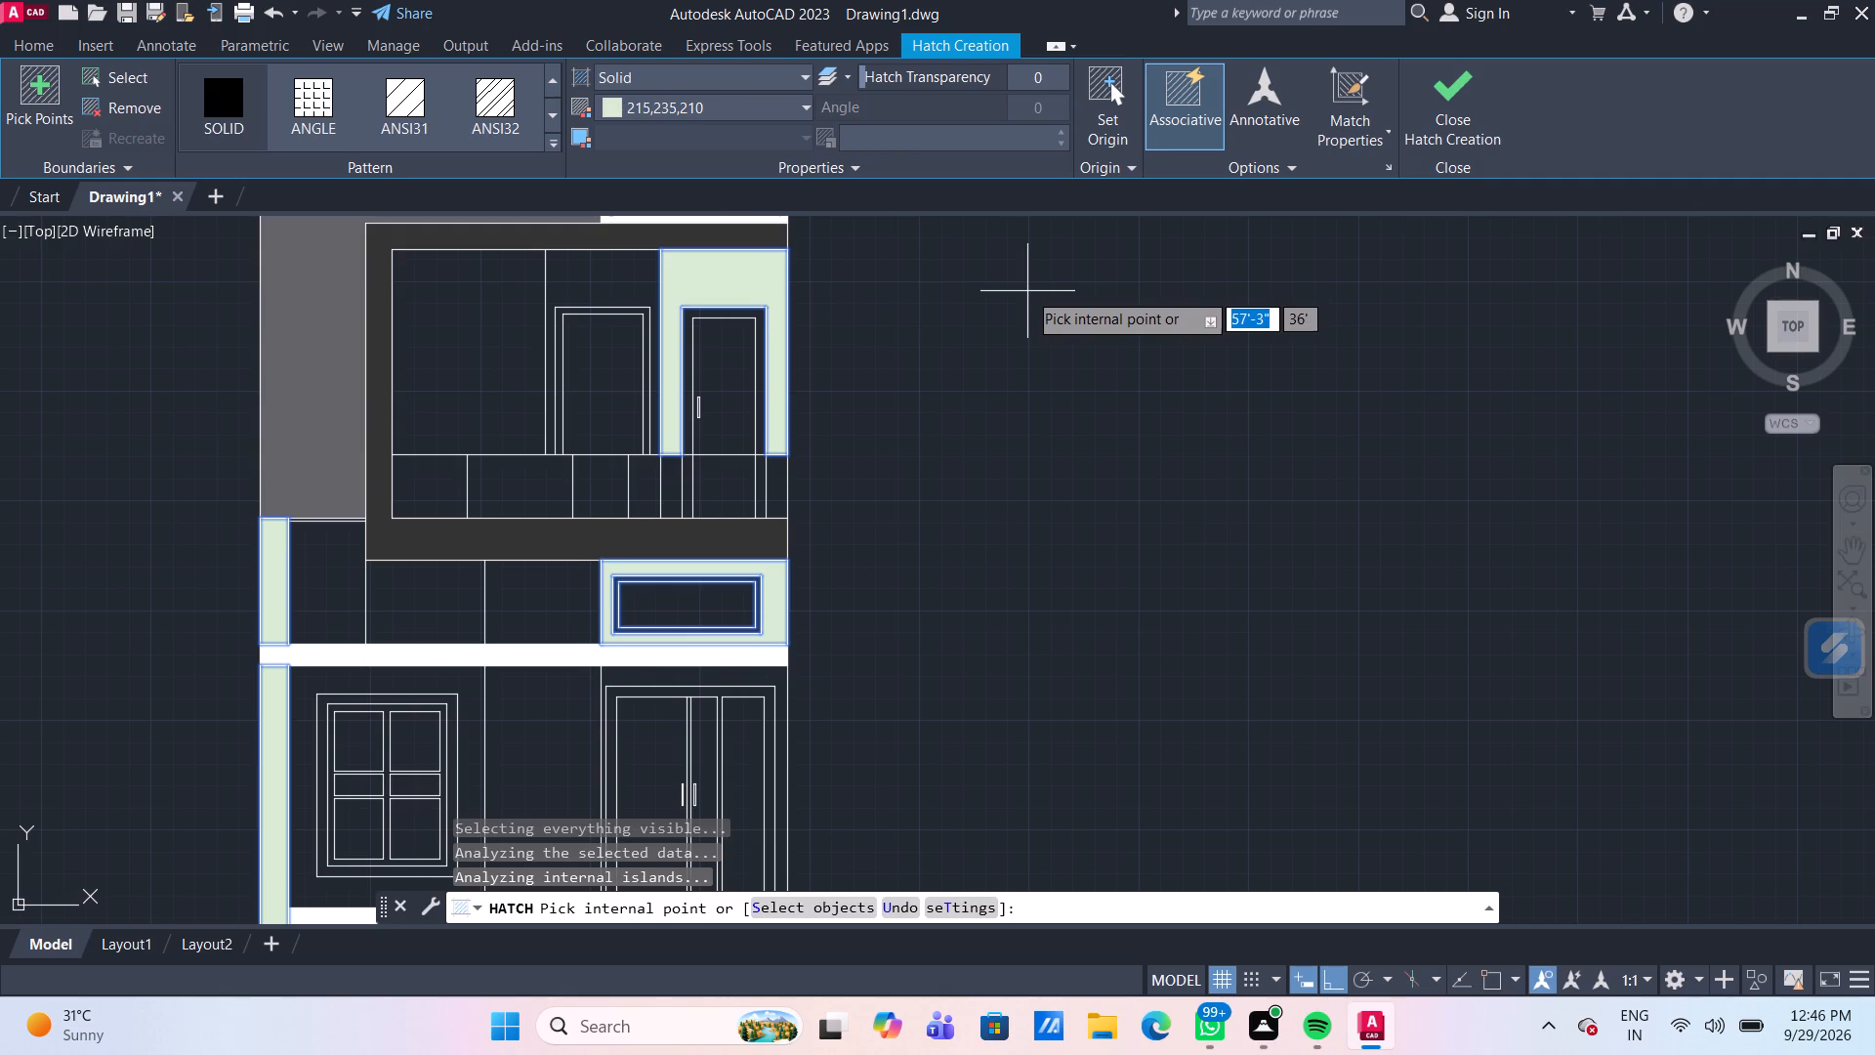
pyautogui.press('Escape')
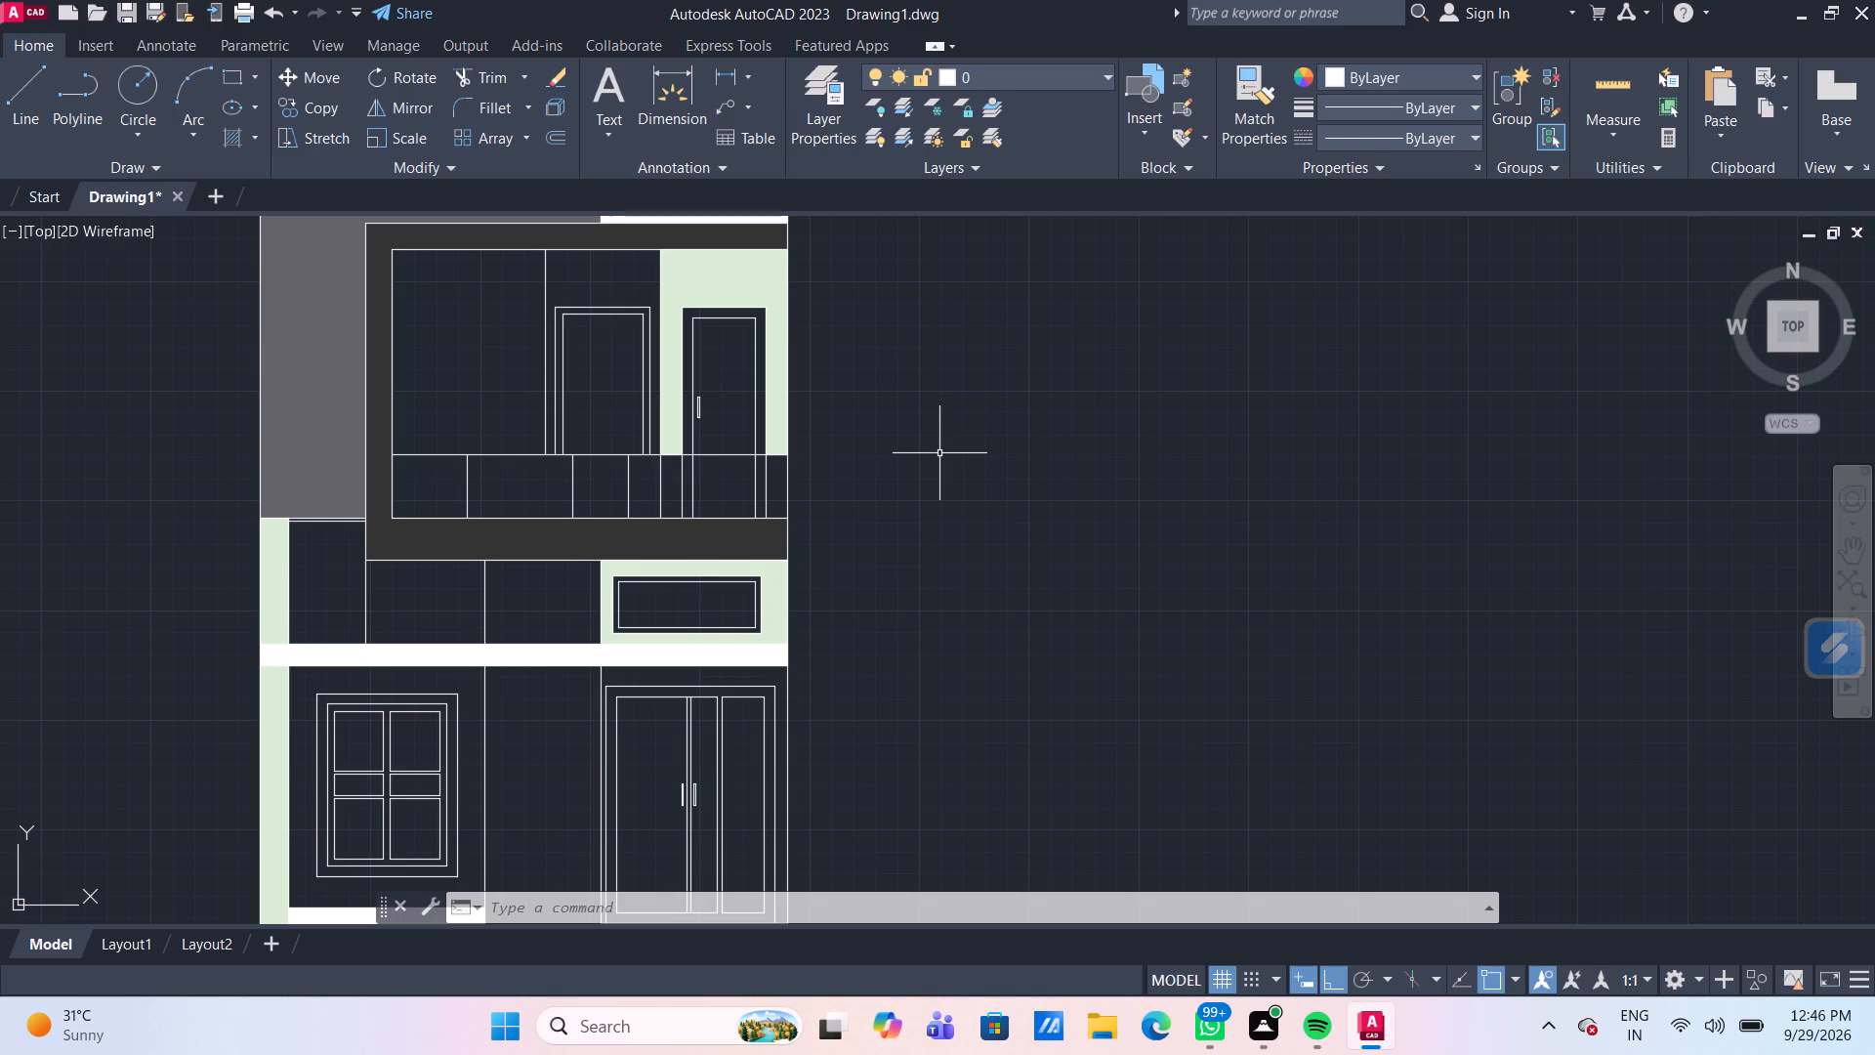
# Fill the wall panel around the upper-storey window beside the balcony door with solid hatch 215,235,210.
pyautogui.moveTo(678, 307); pyautogui.dragTo(636, 395, button='middle')
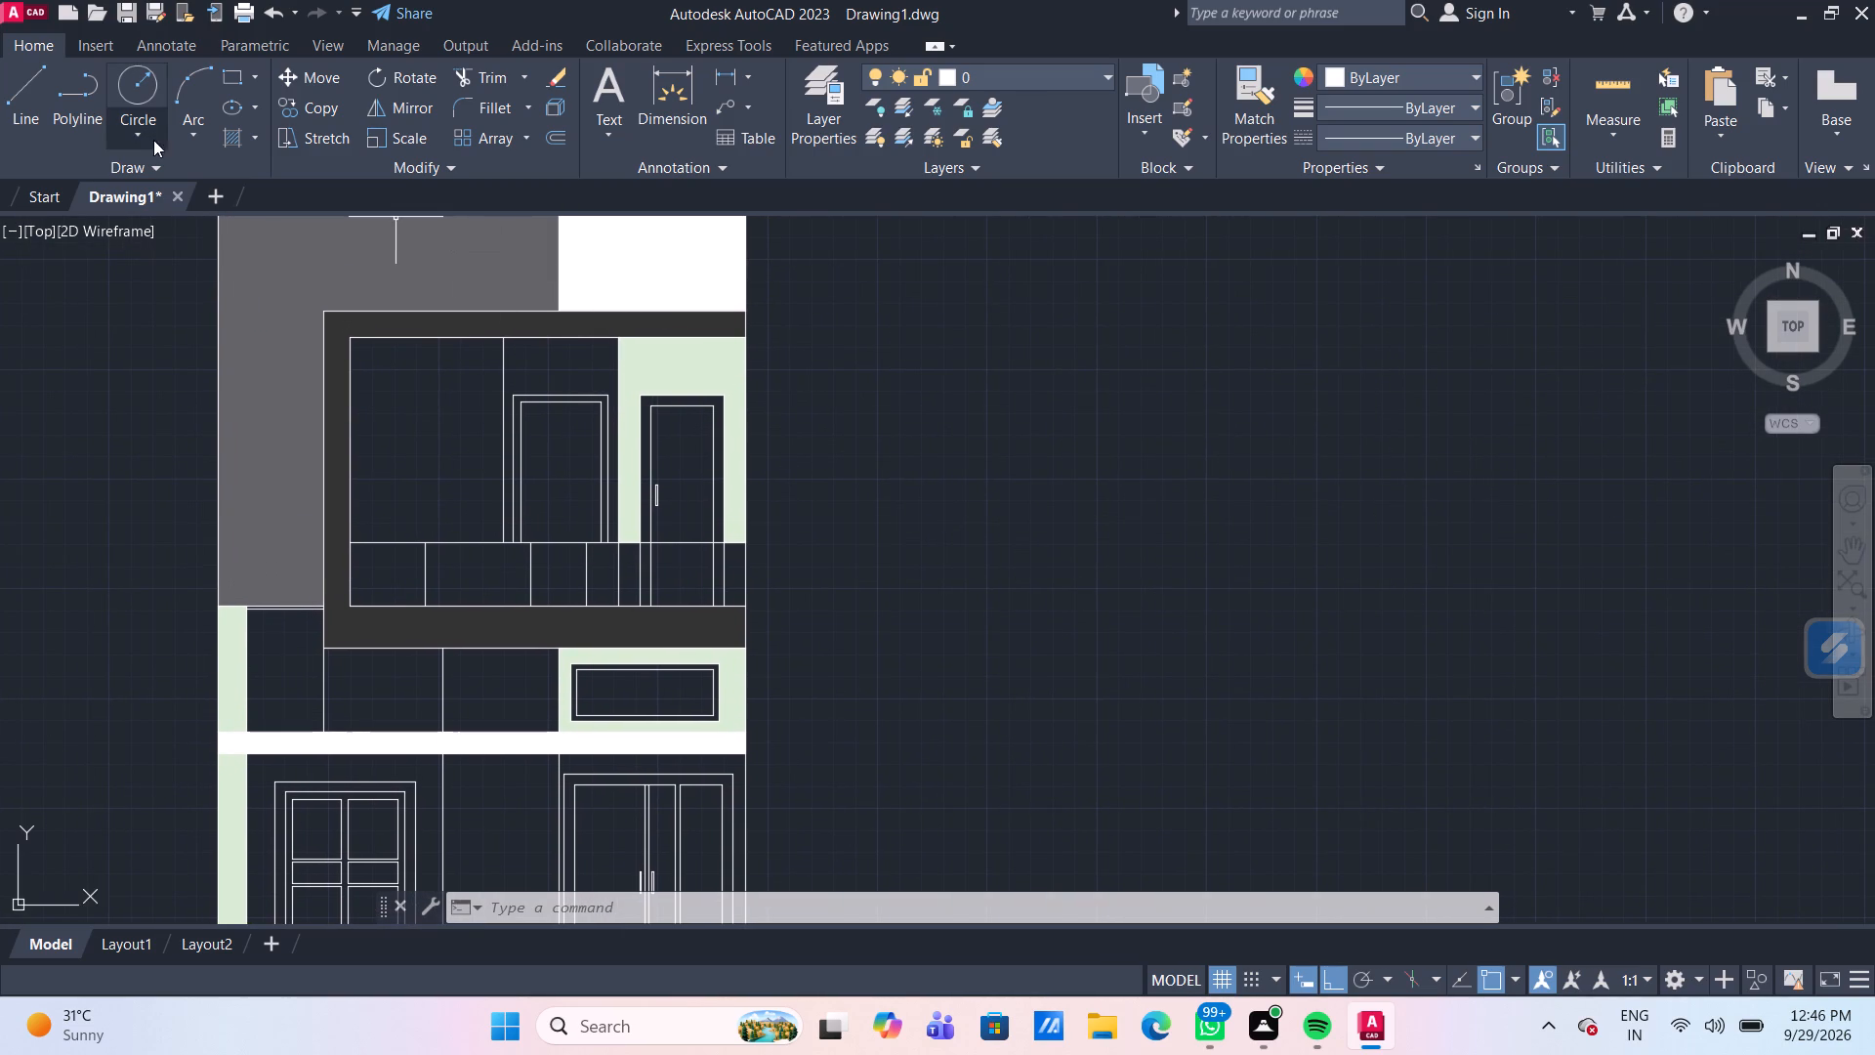
pyautogui.click(226, 140)
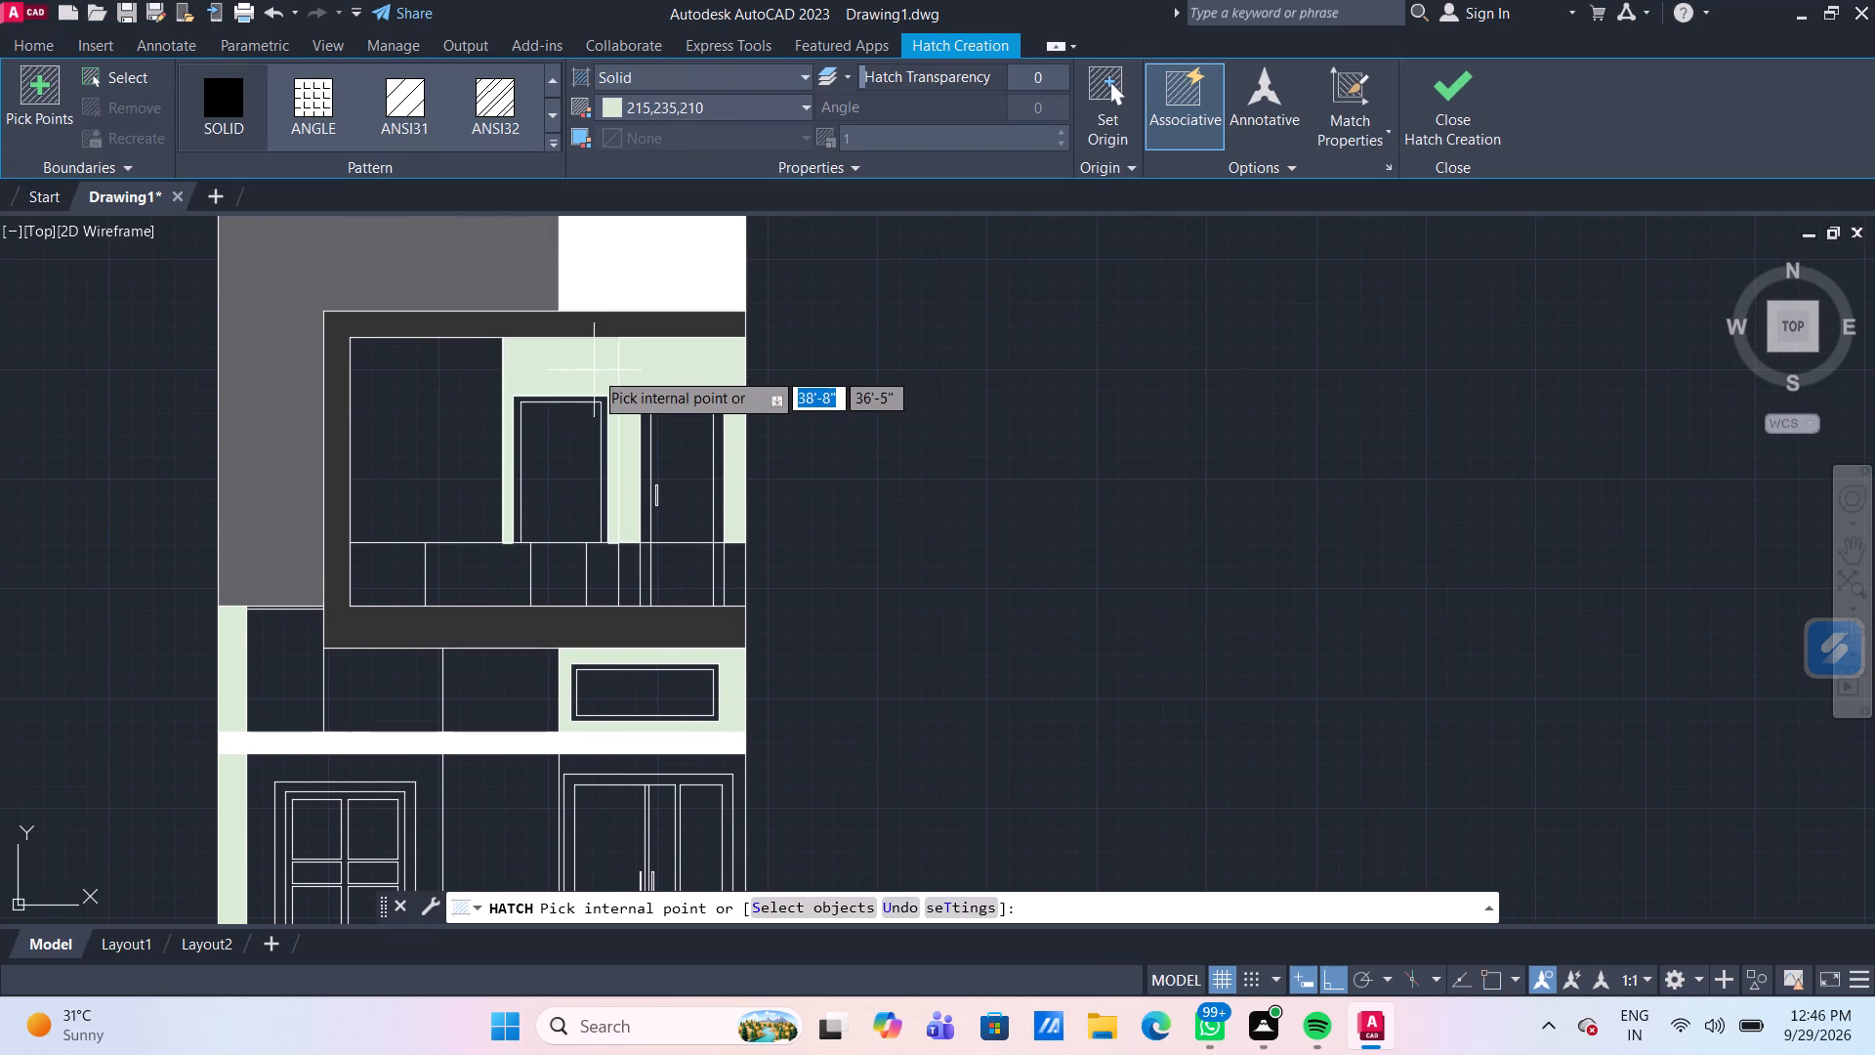
pyautogui.click(587, 370)
pyautogui.press('Escape')
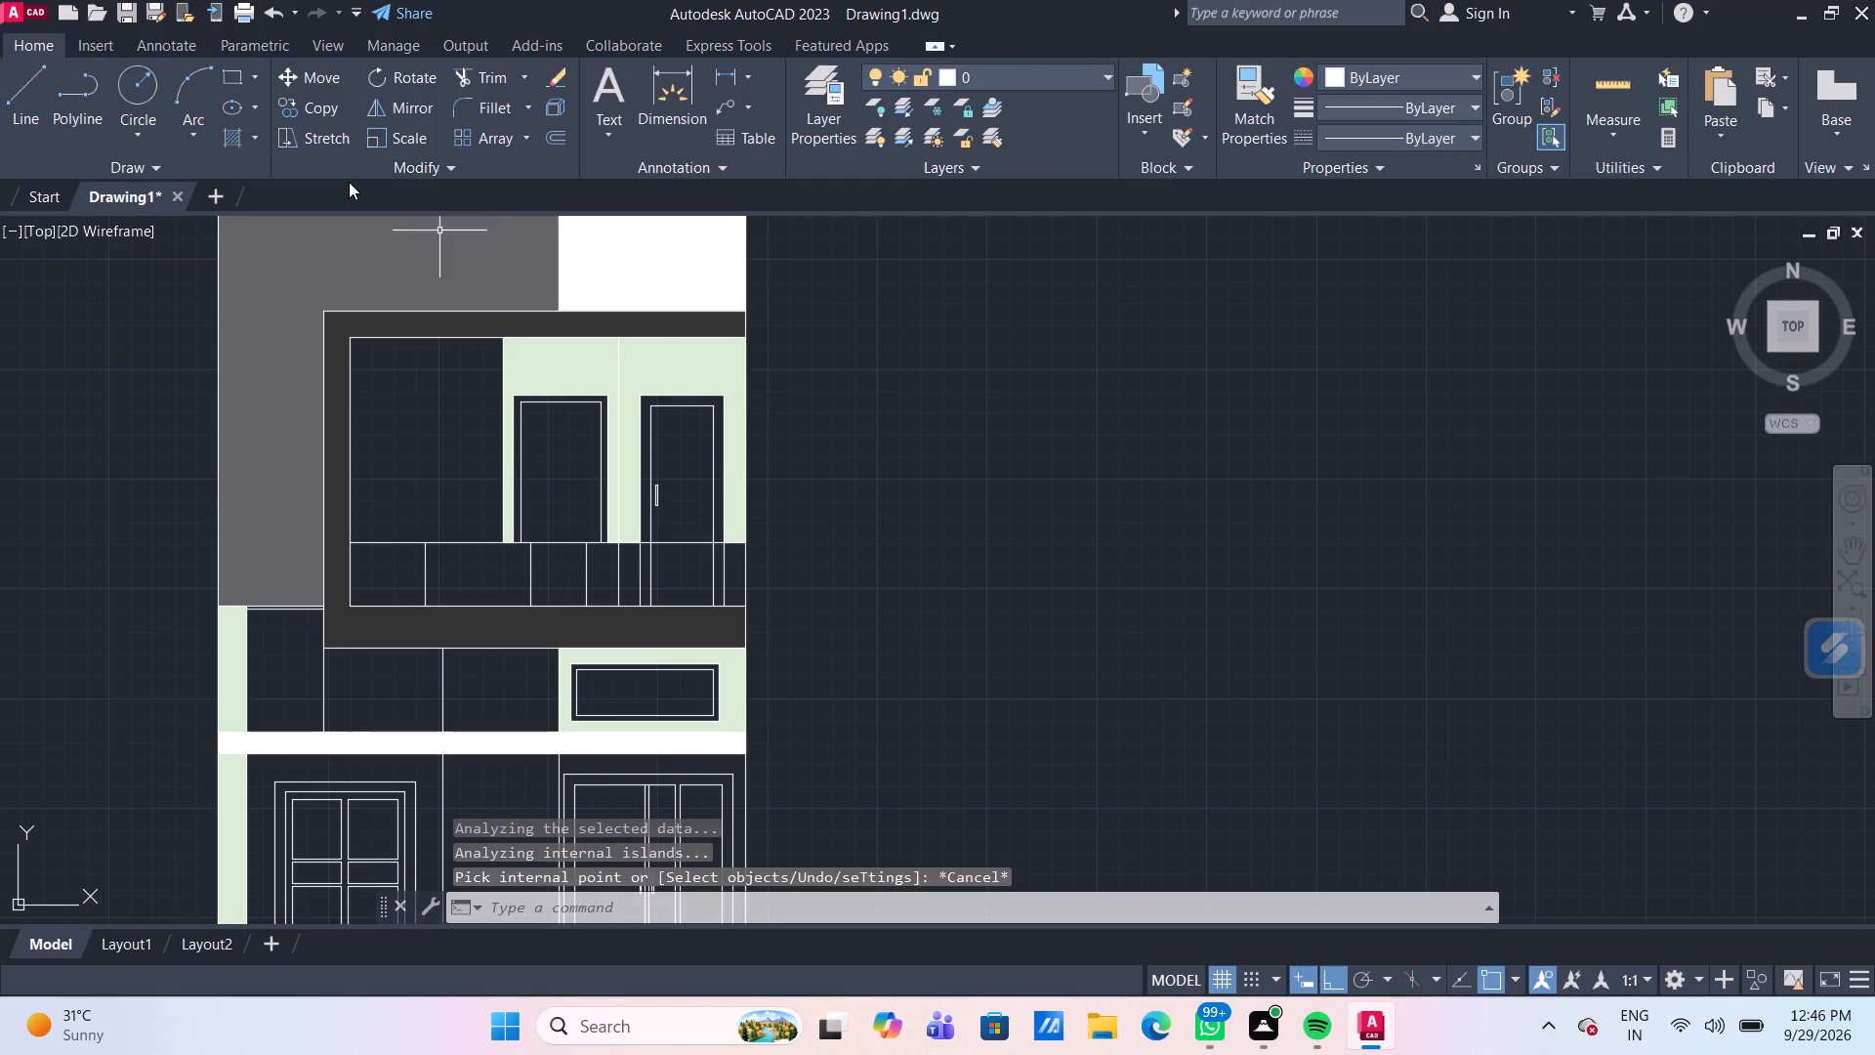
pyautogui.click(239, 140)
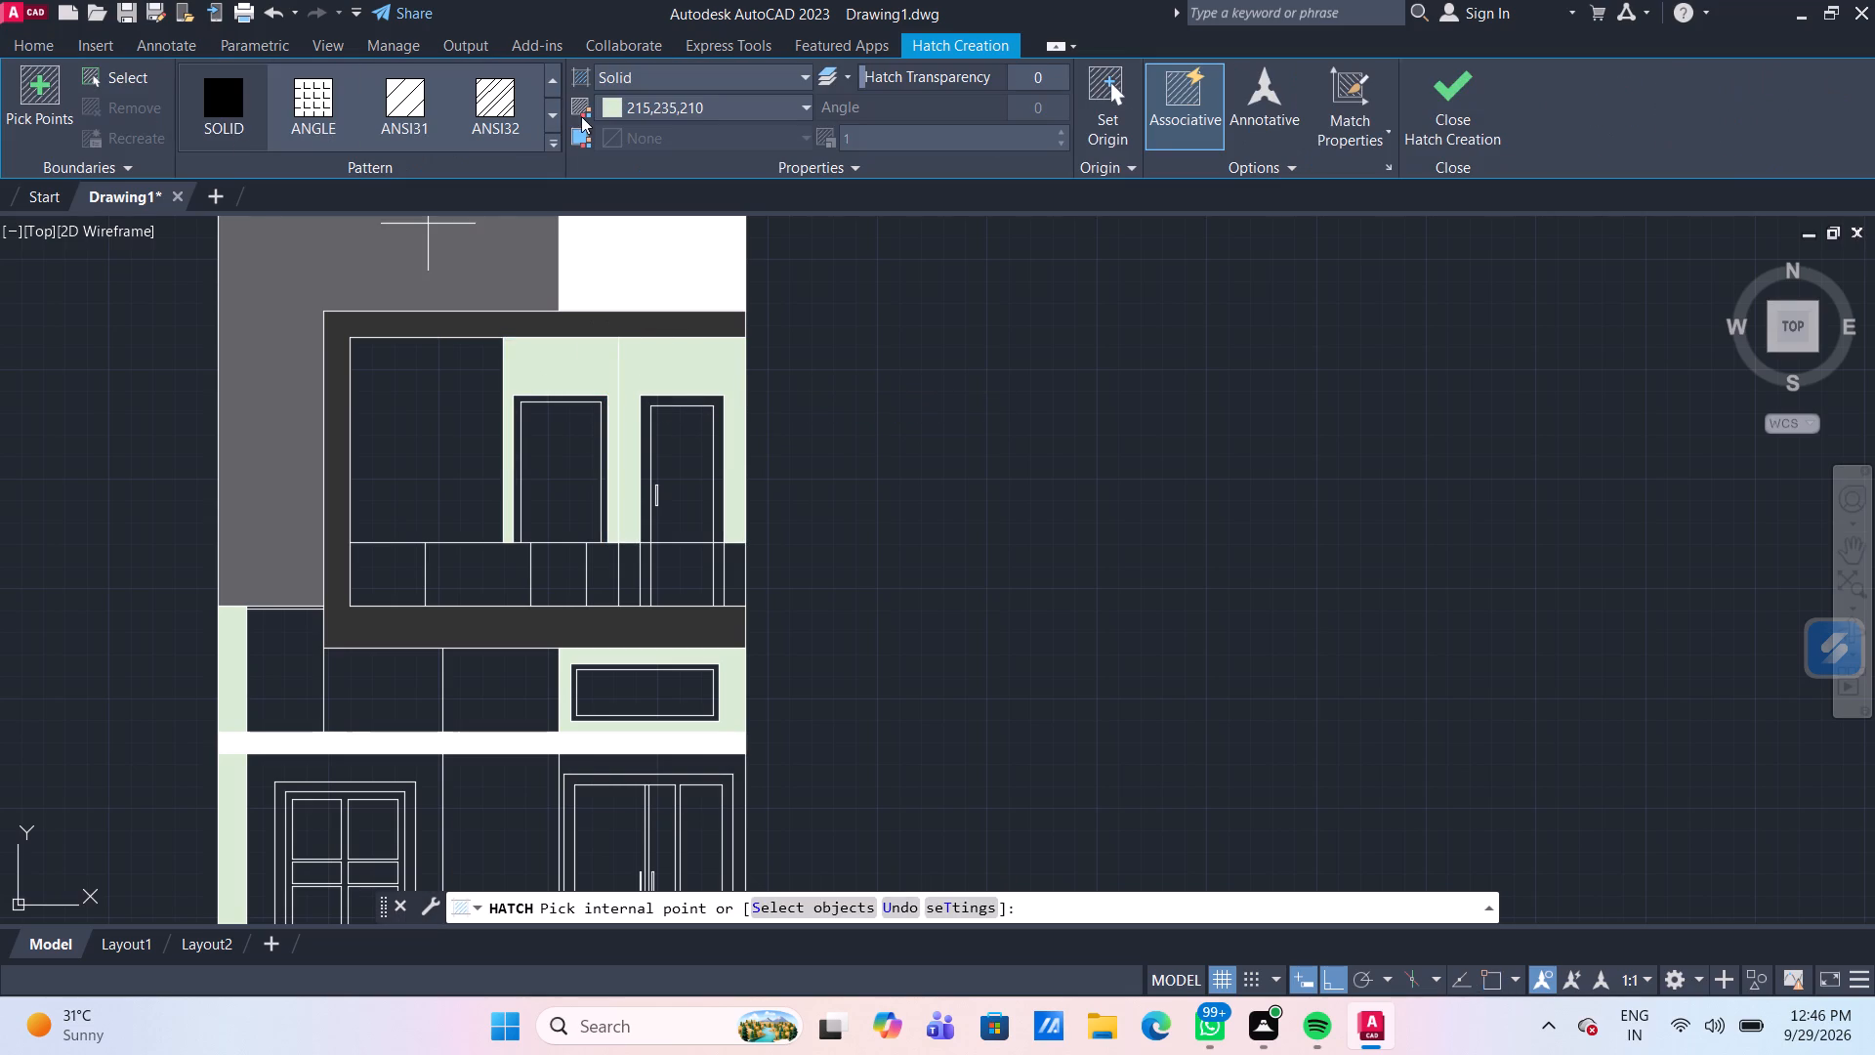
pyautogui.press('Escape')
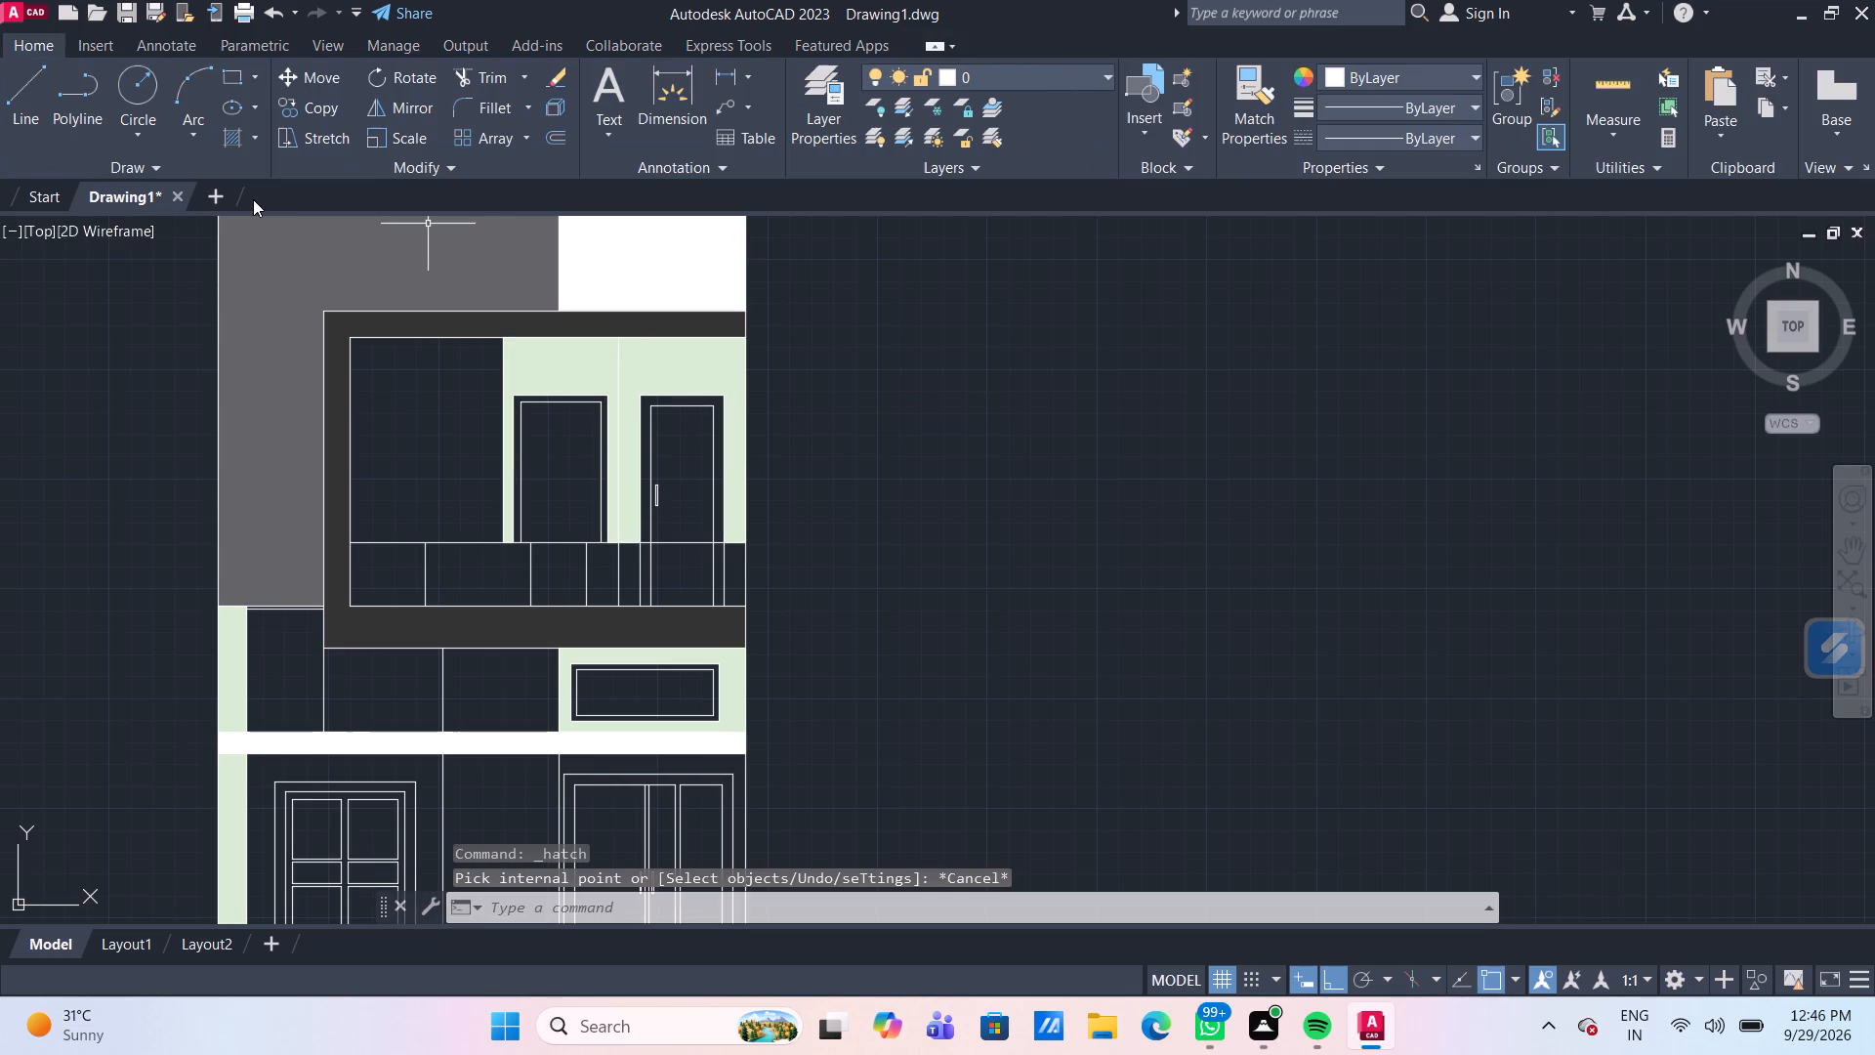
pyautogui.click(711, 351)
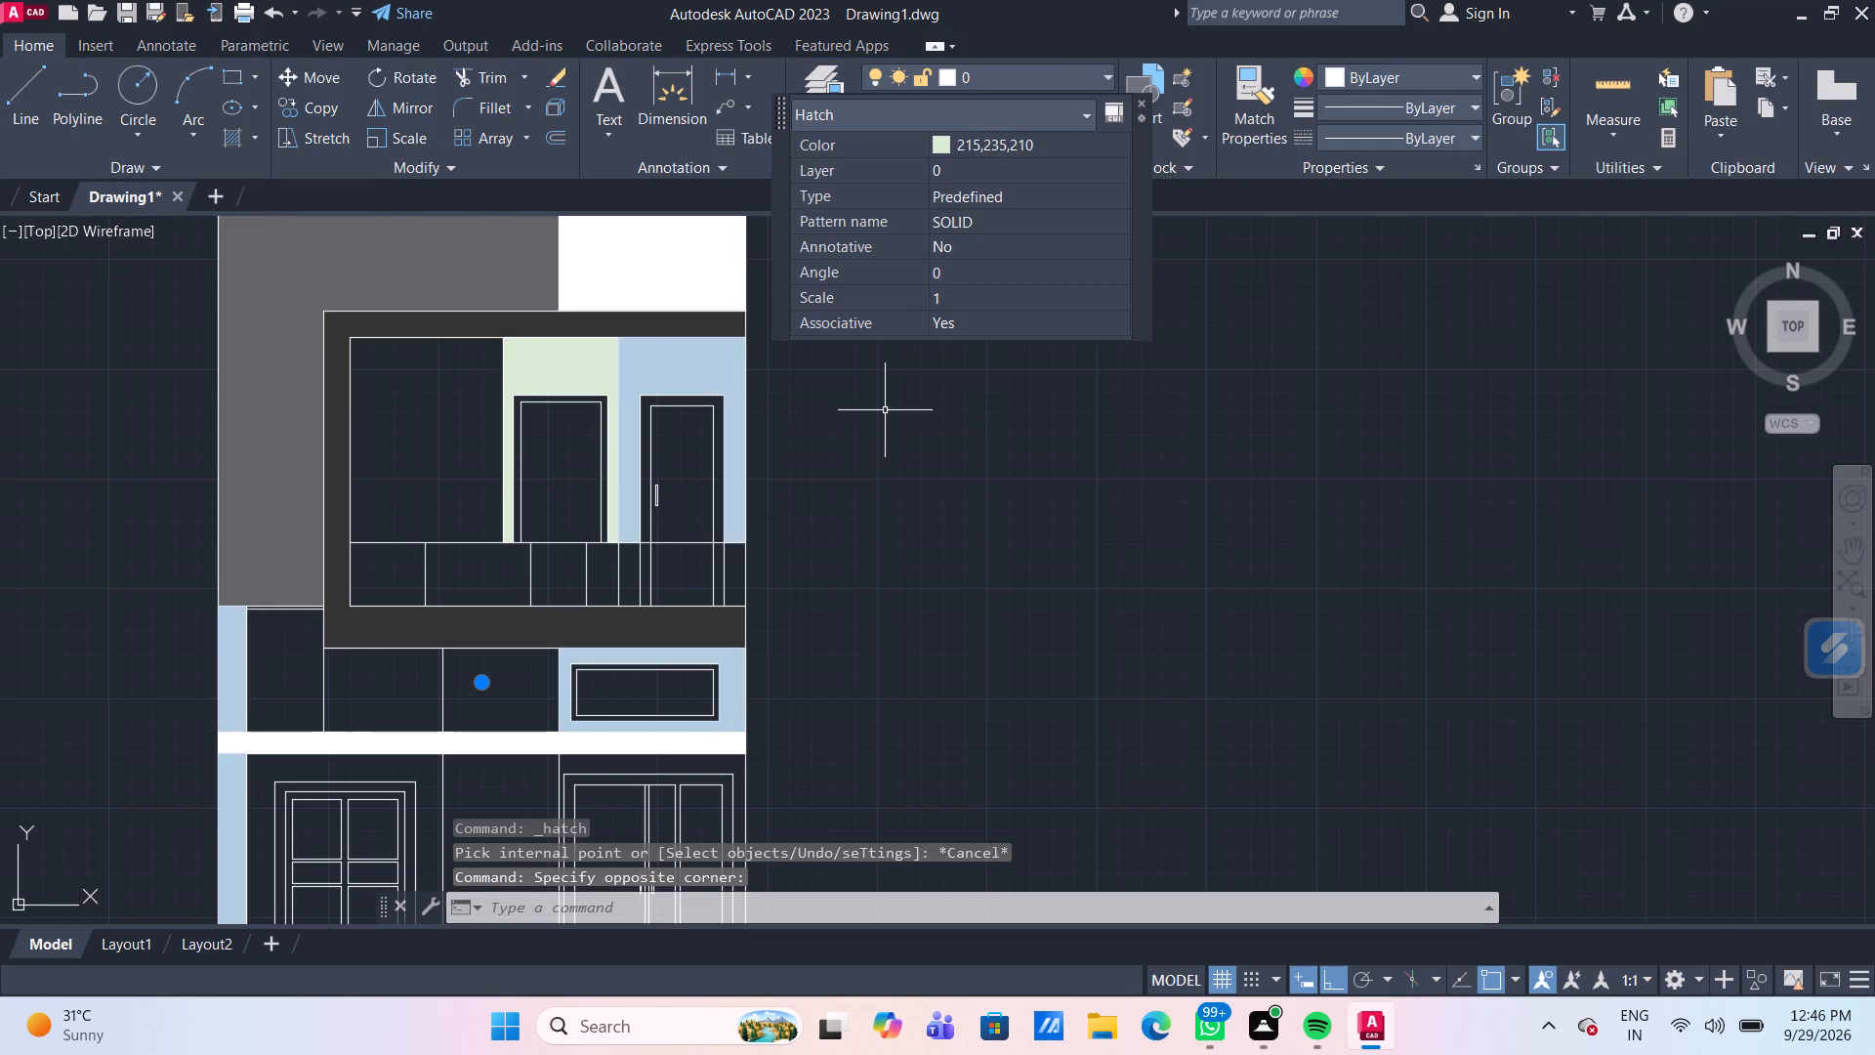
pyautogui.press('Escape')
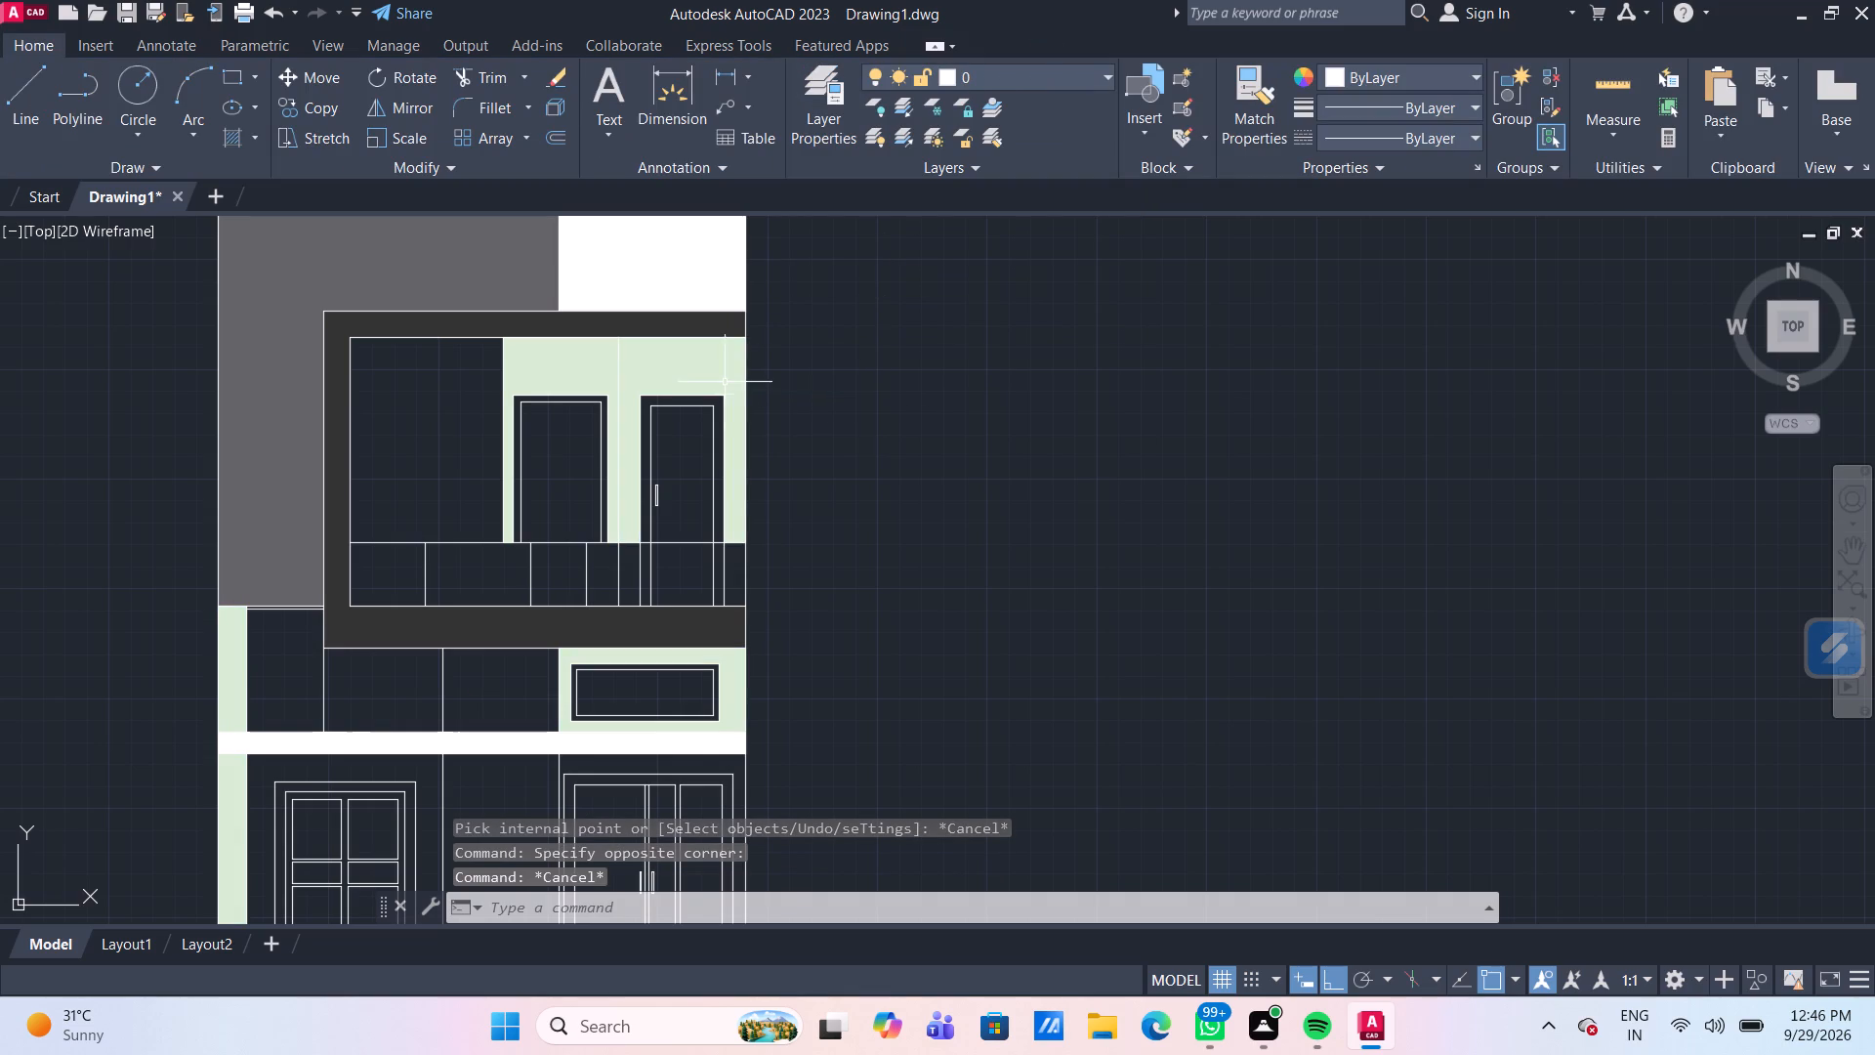
# Trim away the light green hatch from the wall around the balcony door.
pyautogui.press('t')
pyautogui.press('r')
pyautogui.press('Return')
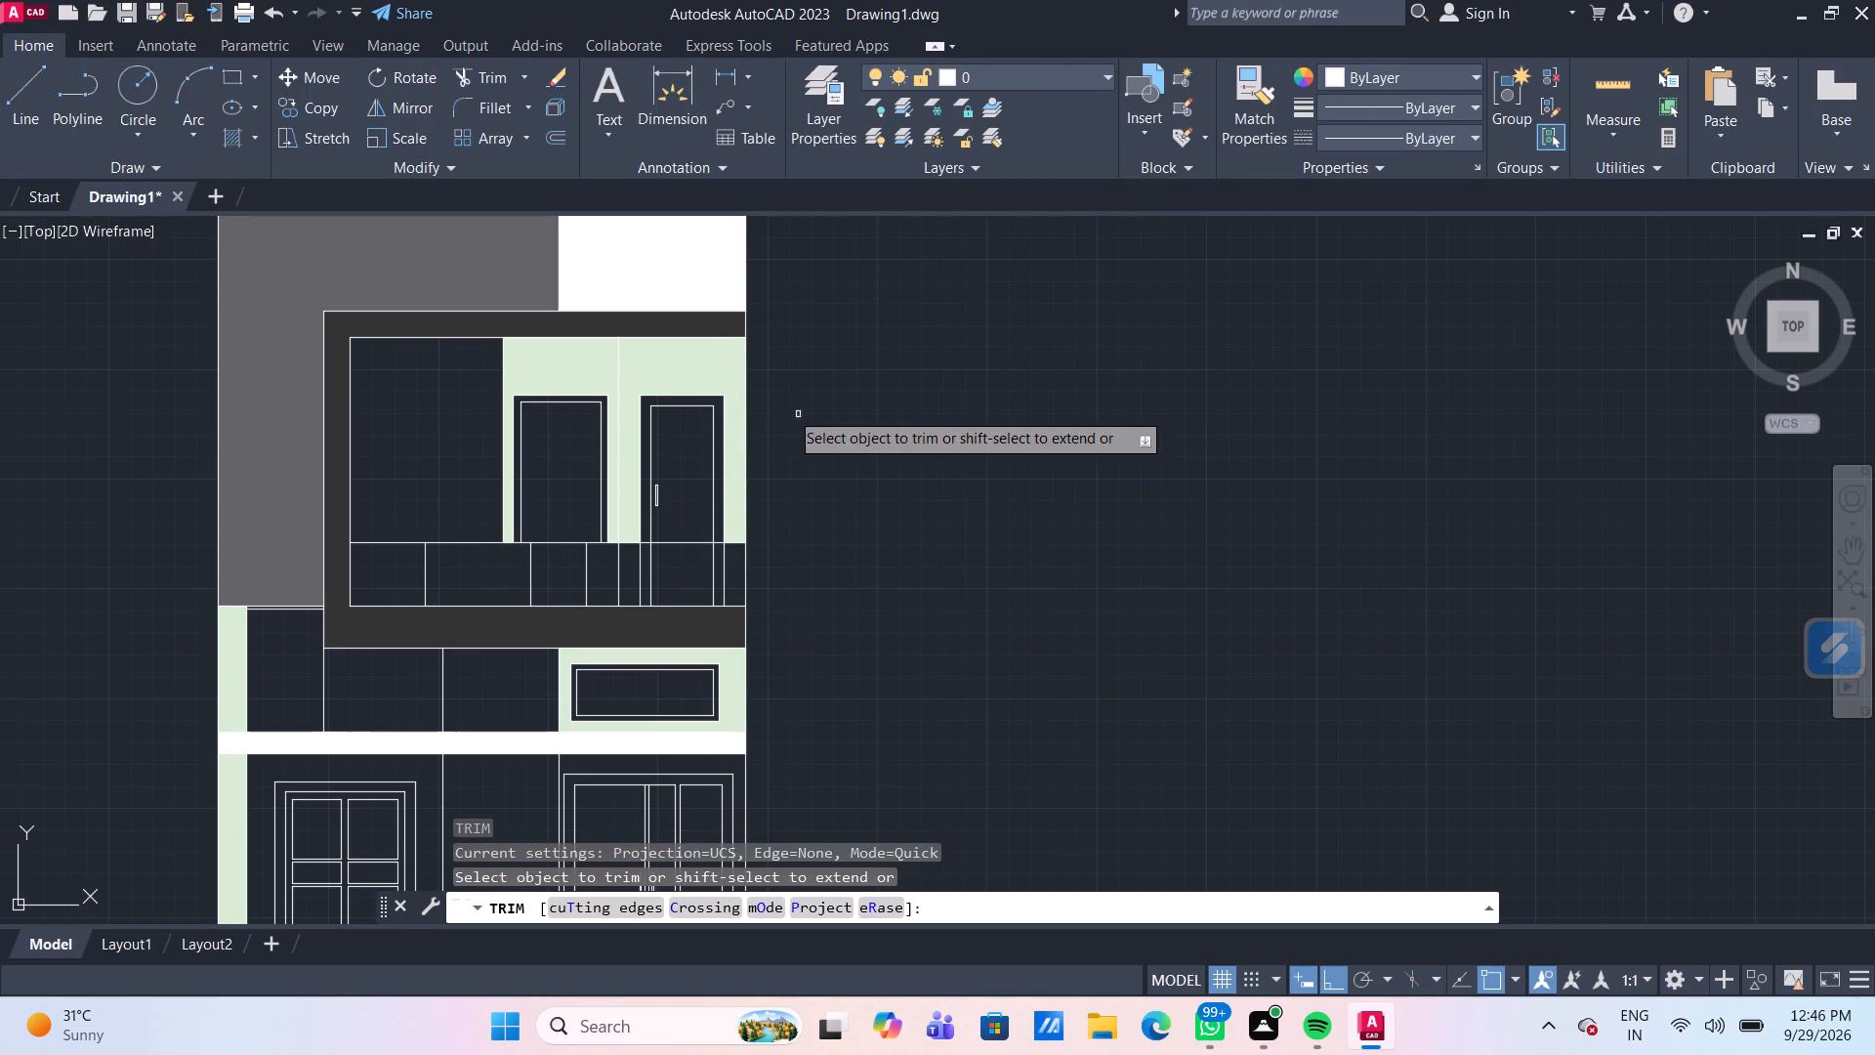
pyautogui.click(687, 359)
pyautogui.press('Escape')
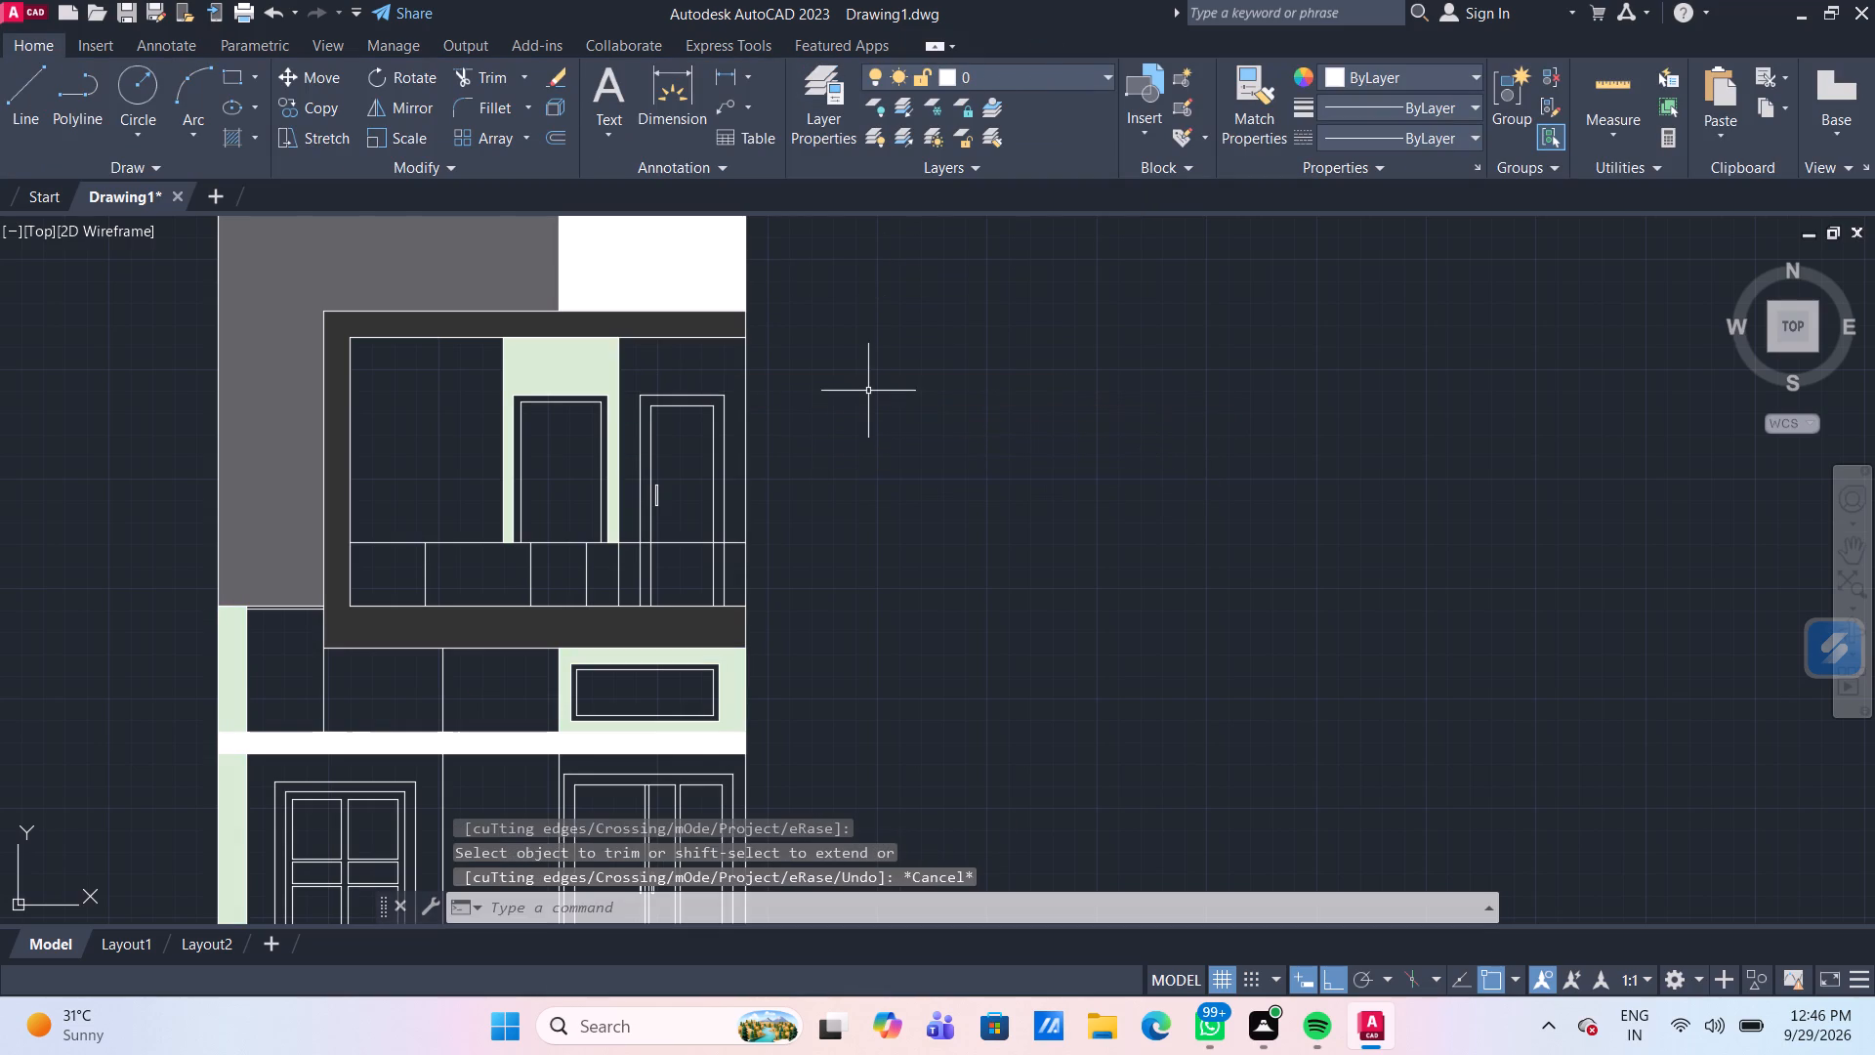
# Set up a two-colour GR_INVCUR gradient fill with 215,235,210 as the first colour and true colour 32,70,27 as the second.
pyautogui.click(262, 144)
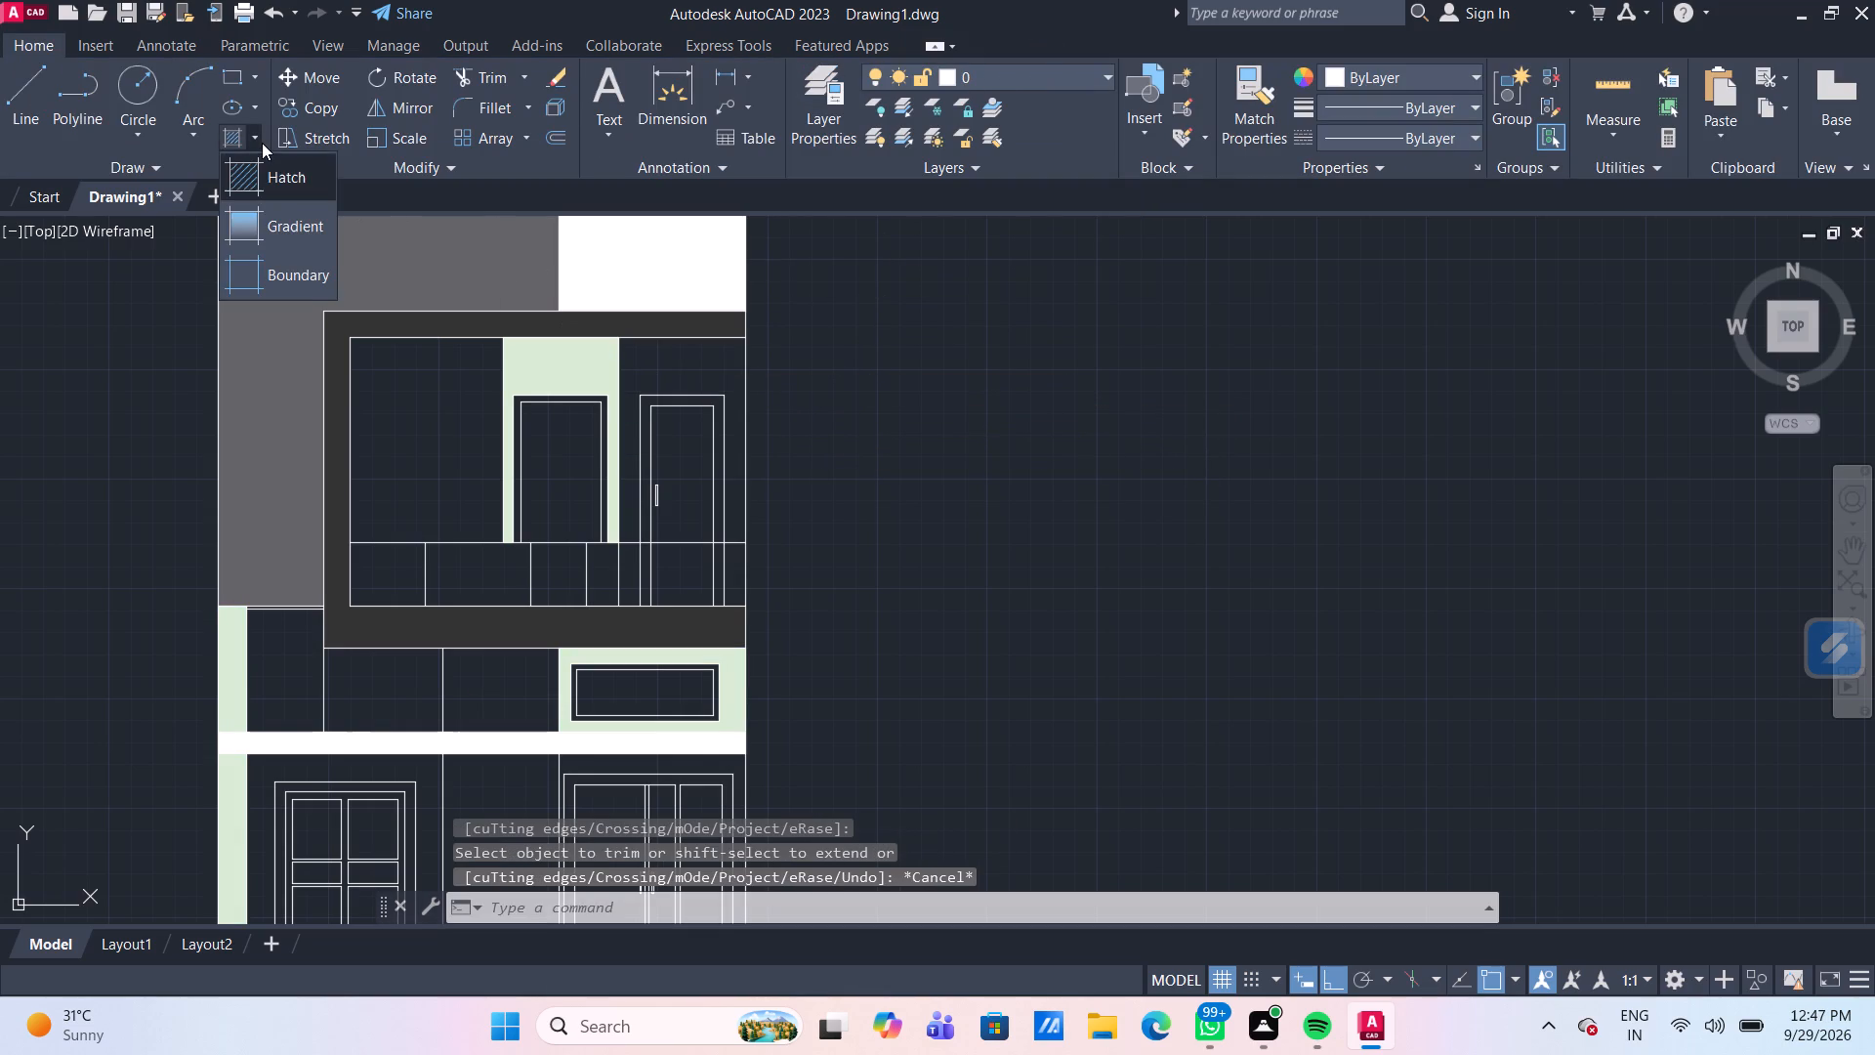
pyautogui.click(278, 219)
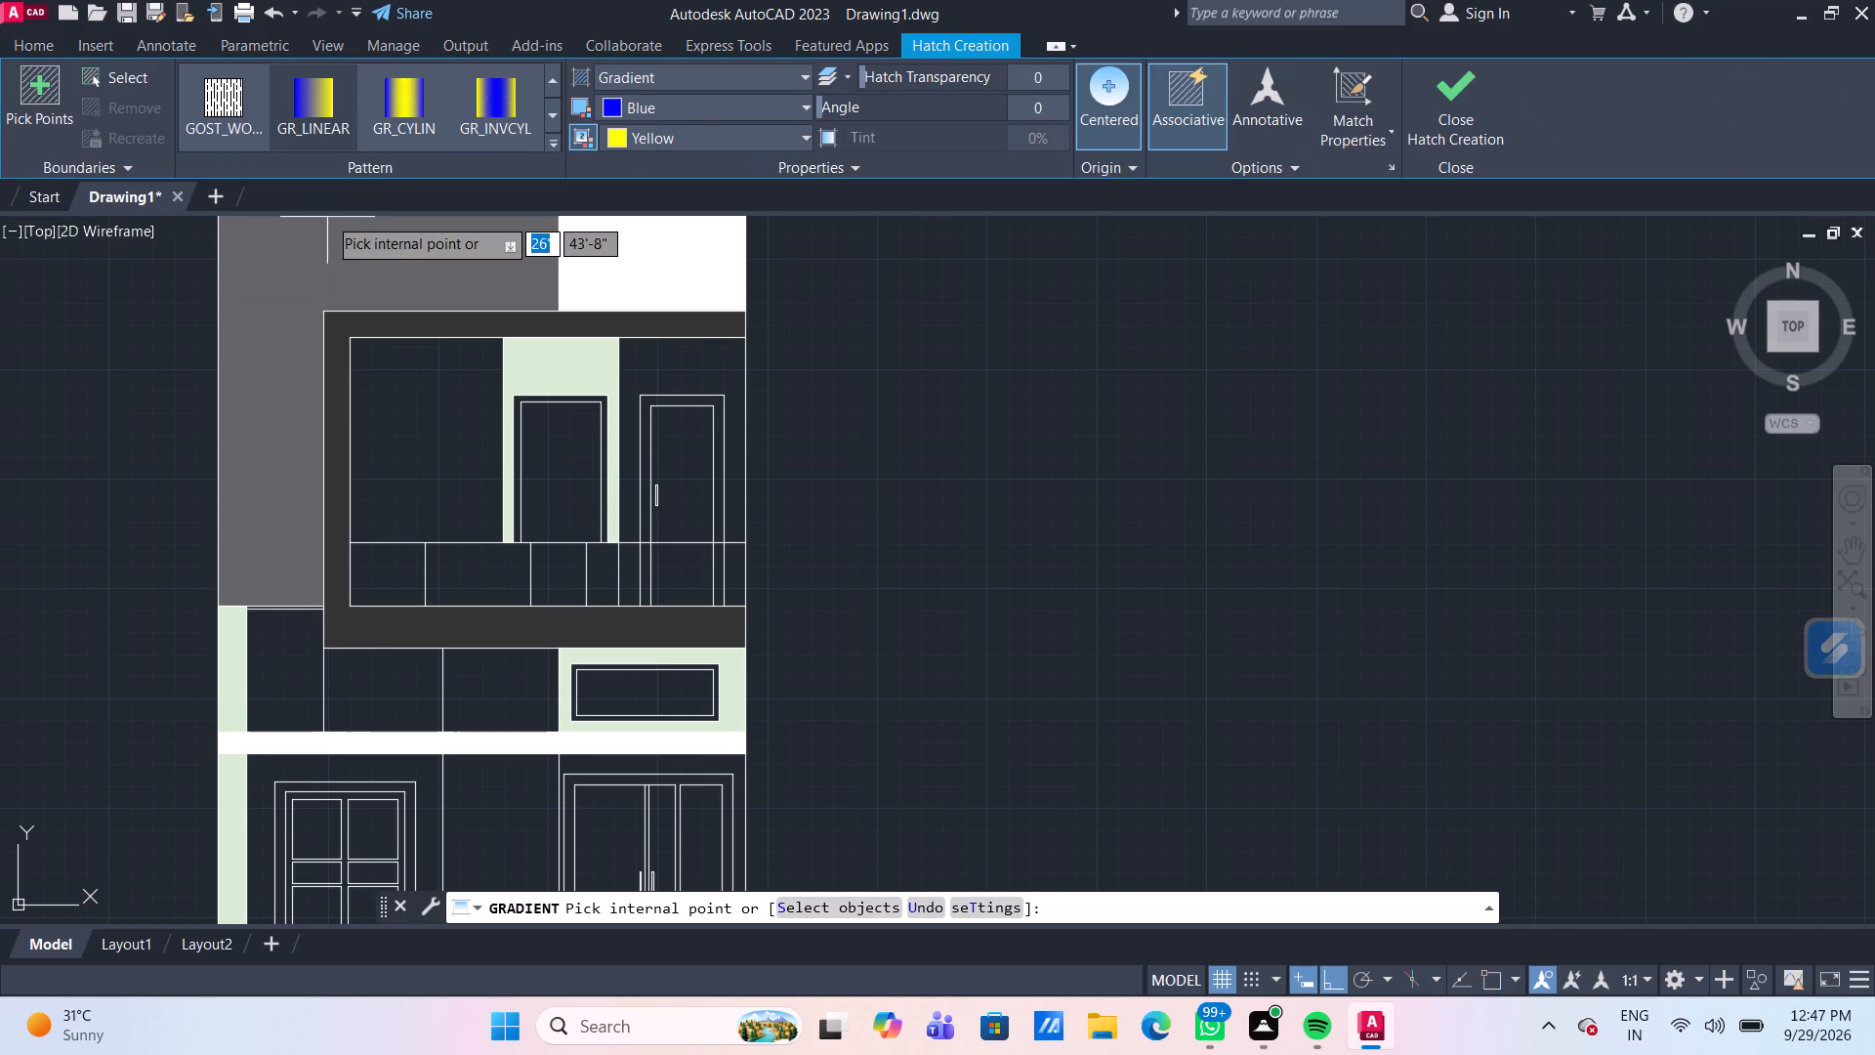
pyautogui.click(693, 108)
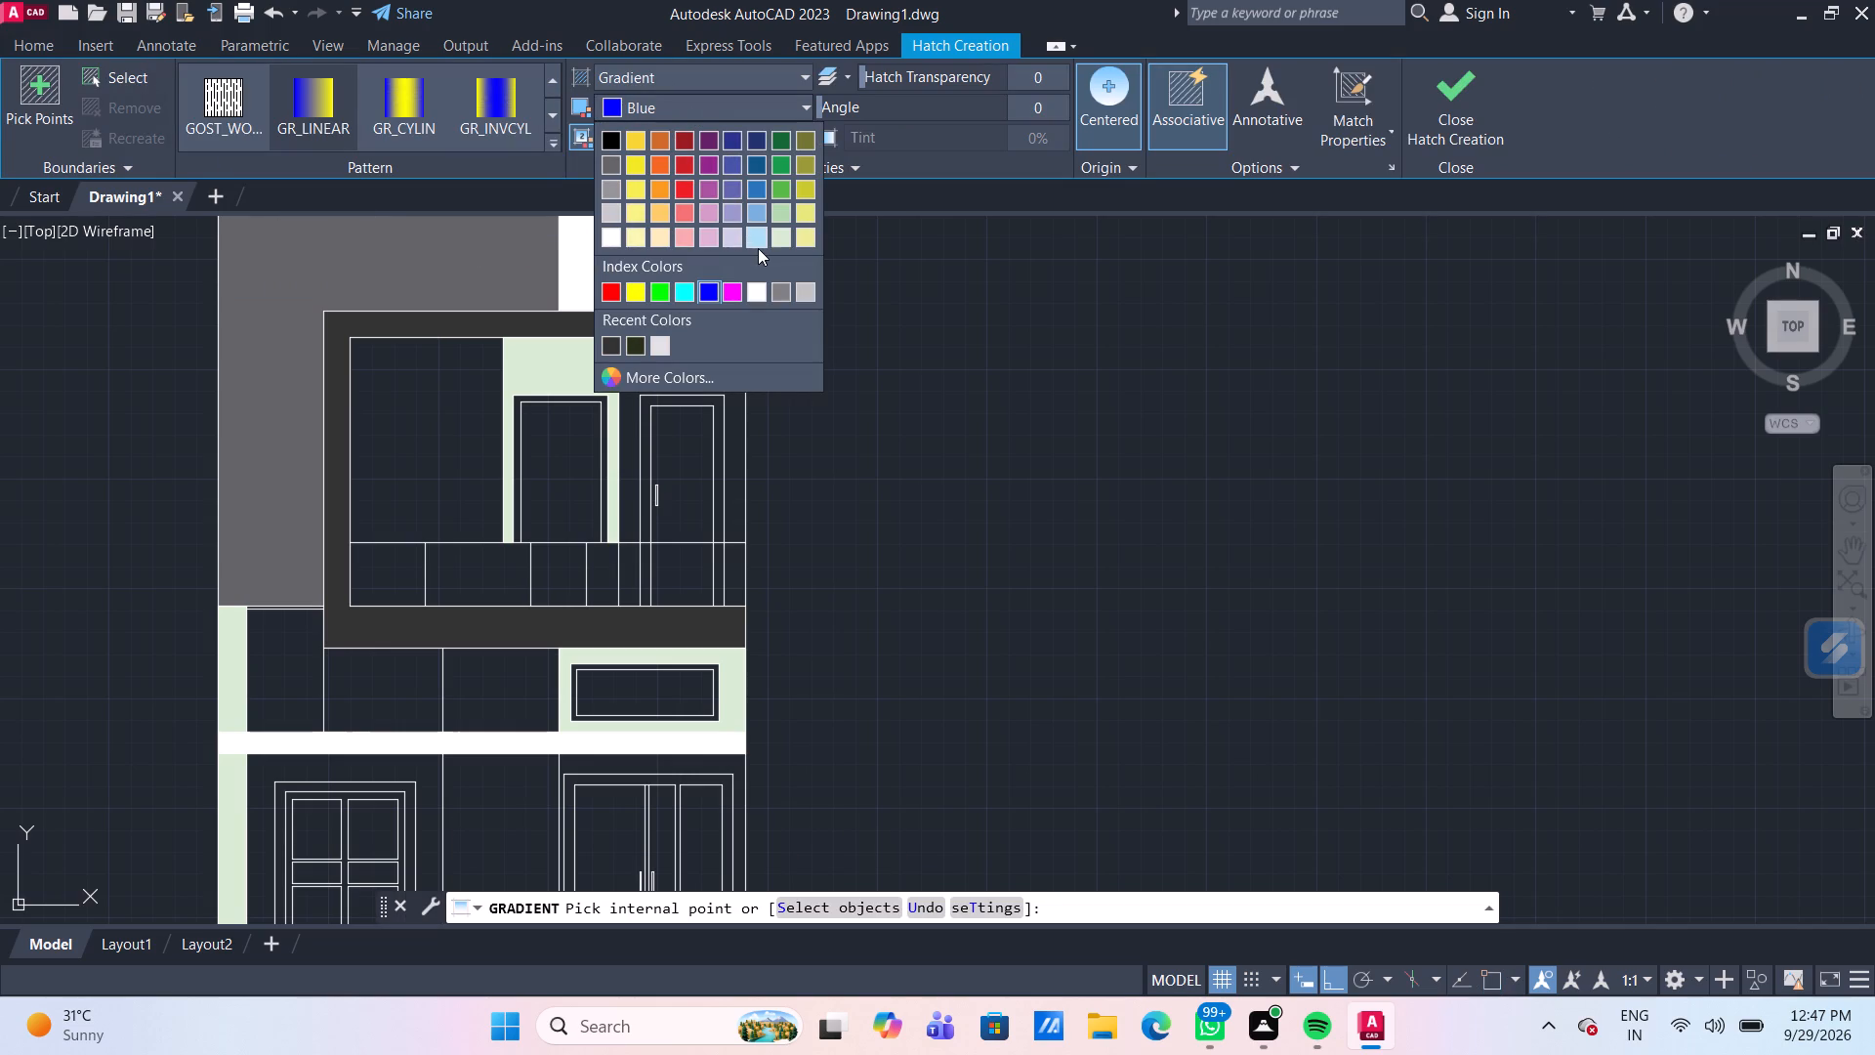
pyautogui.click(783, 240)
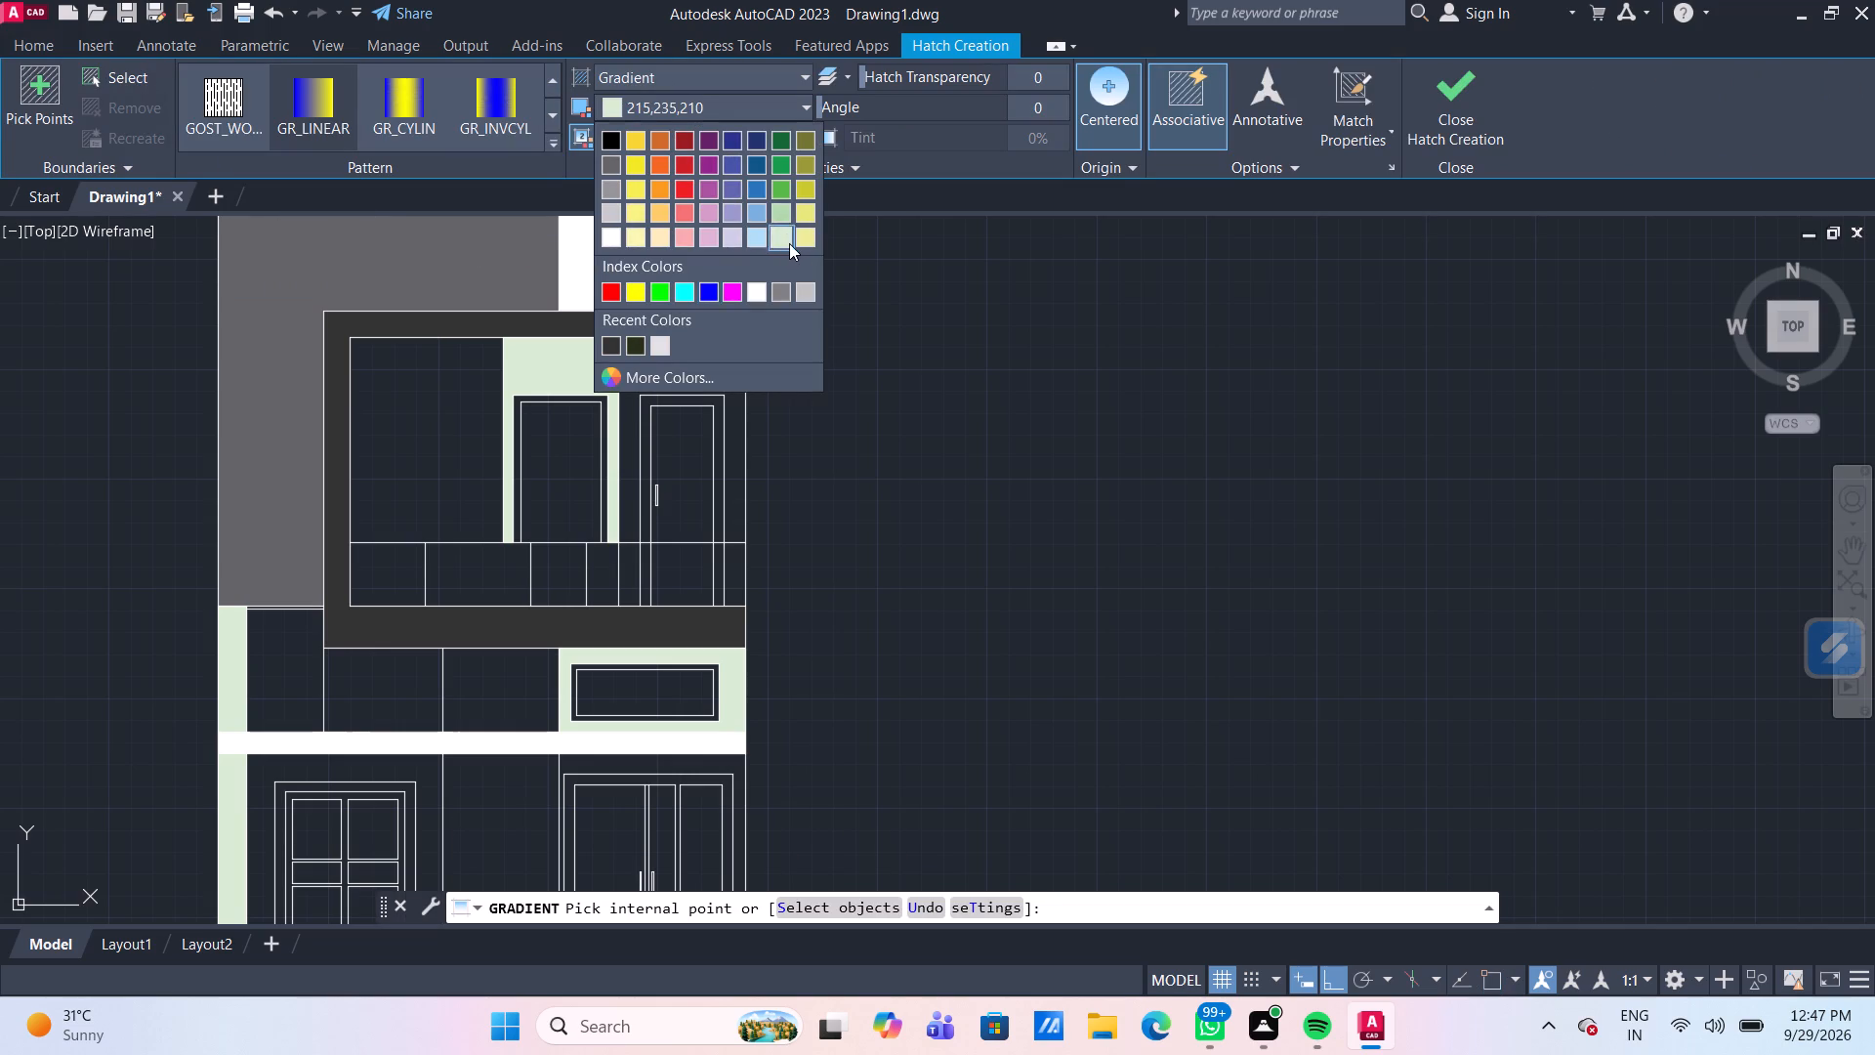
pyautogui.click(656, 139)
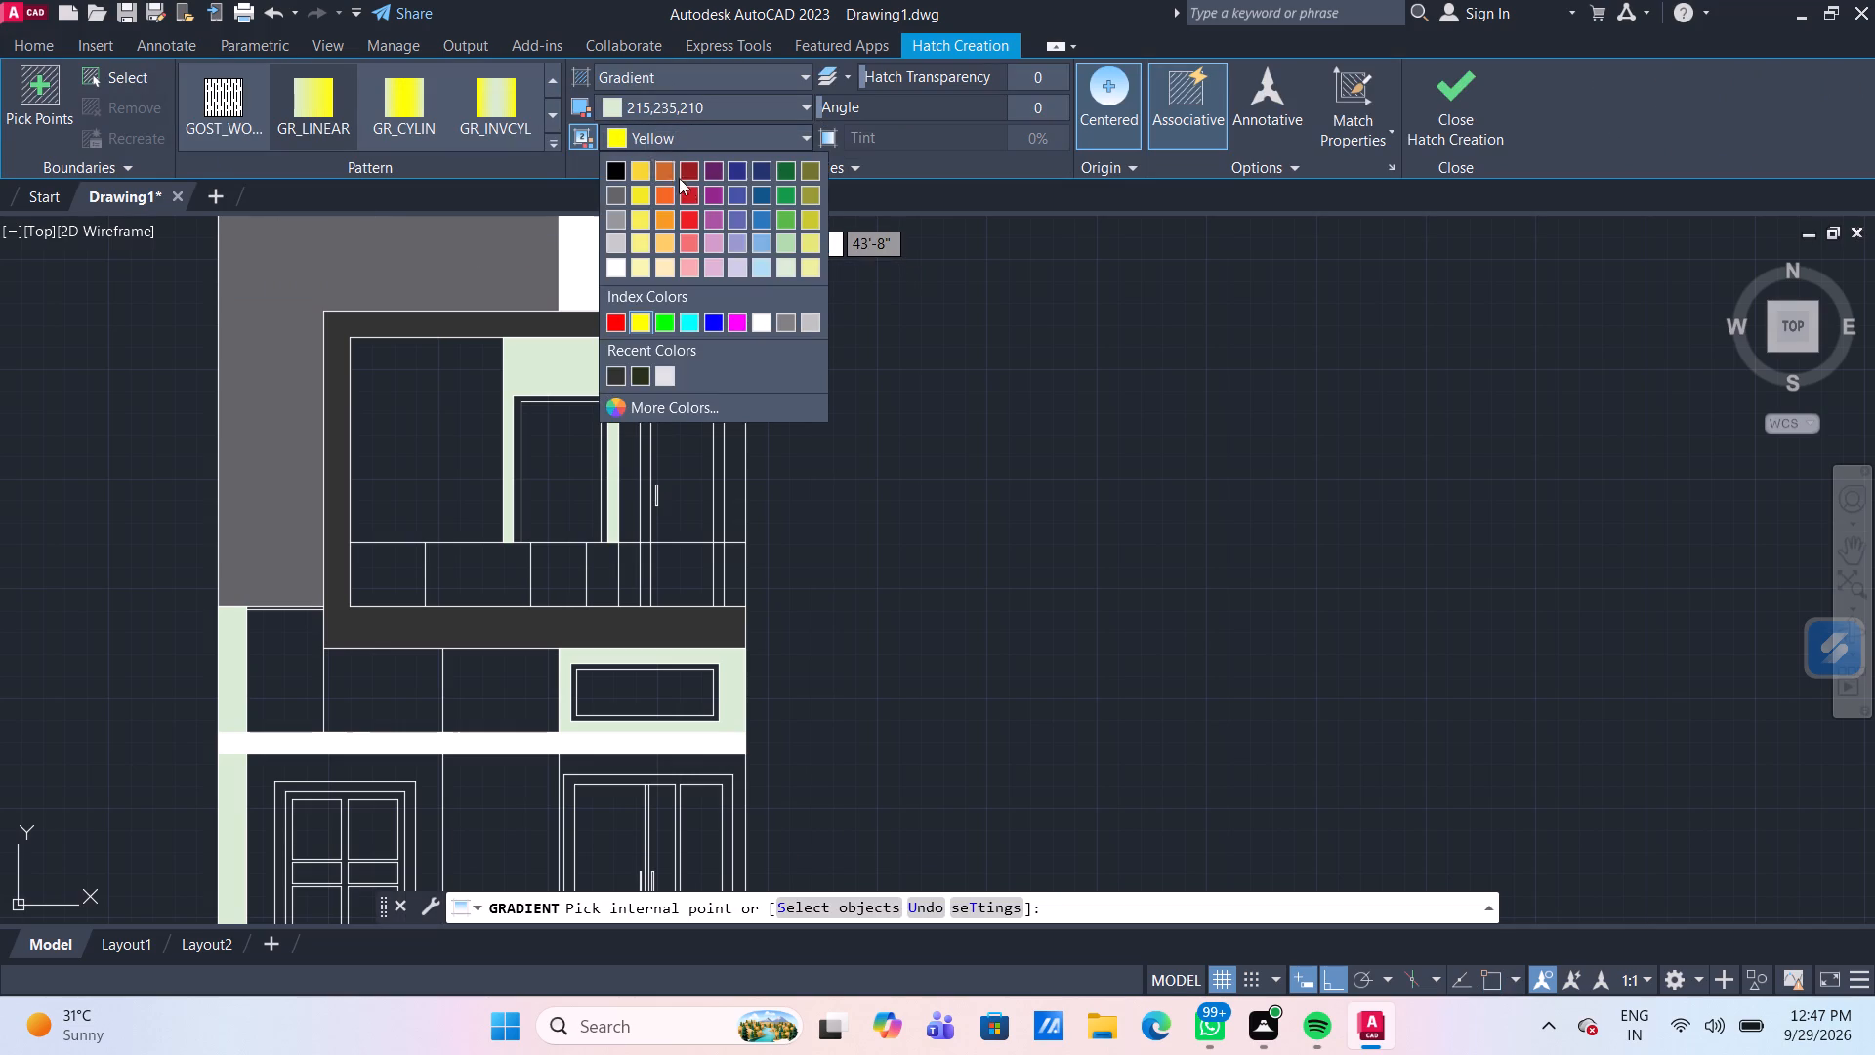
pyautogui.click(788, 242)
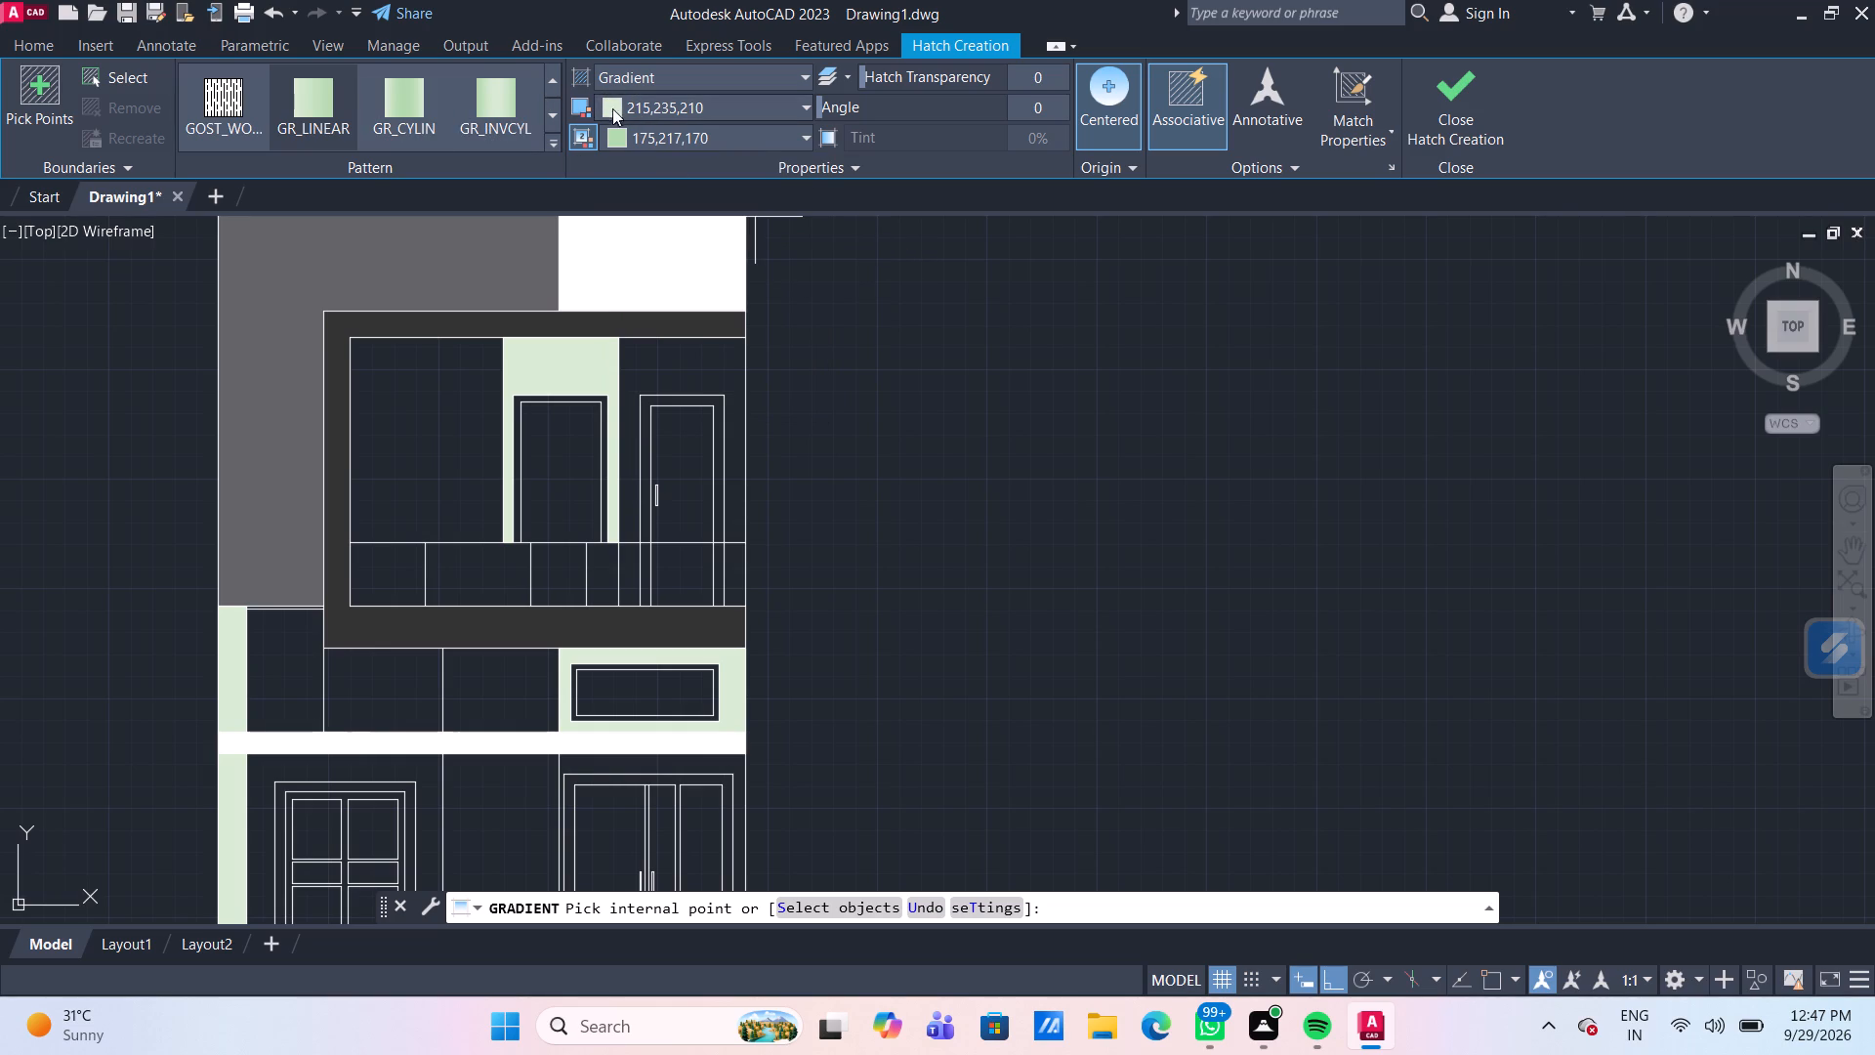
pyautogui.click(551, 91)
pyautogui.click(561, 113)
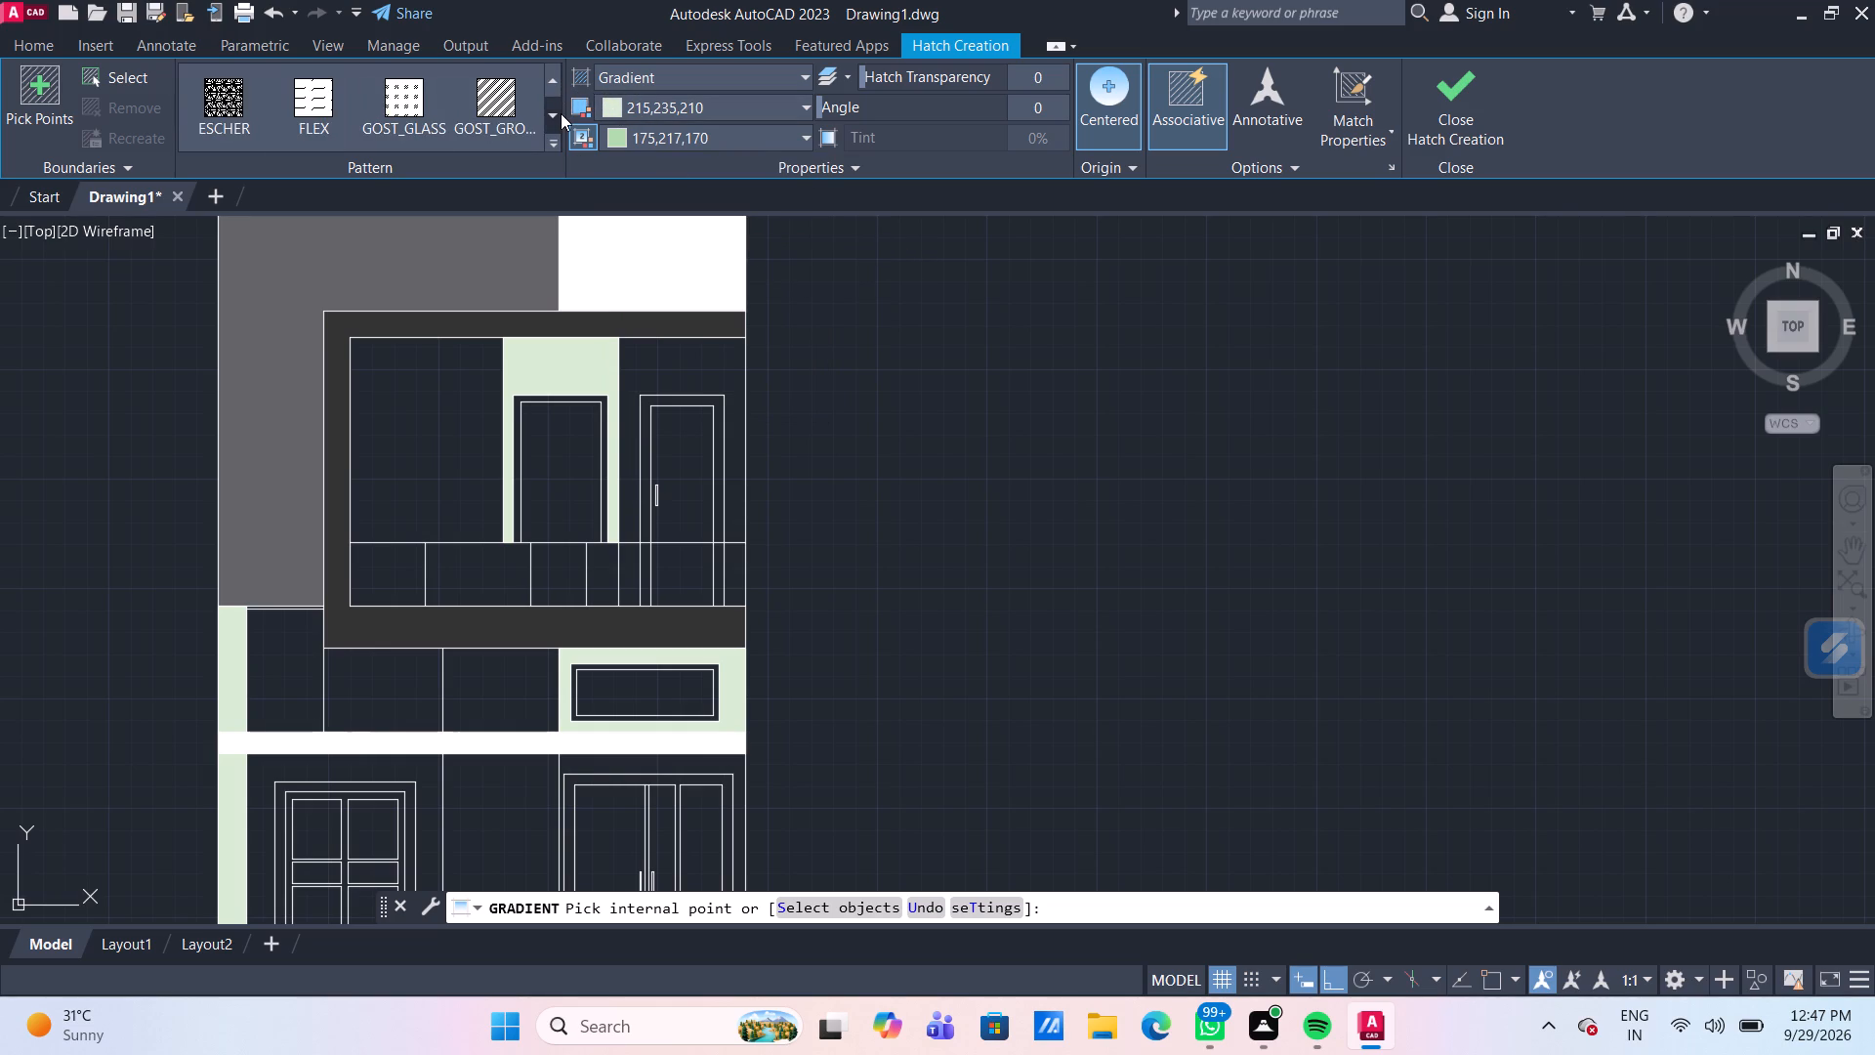
pyautogui.click(561, 113)
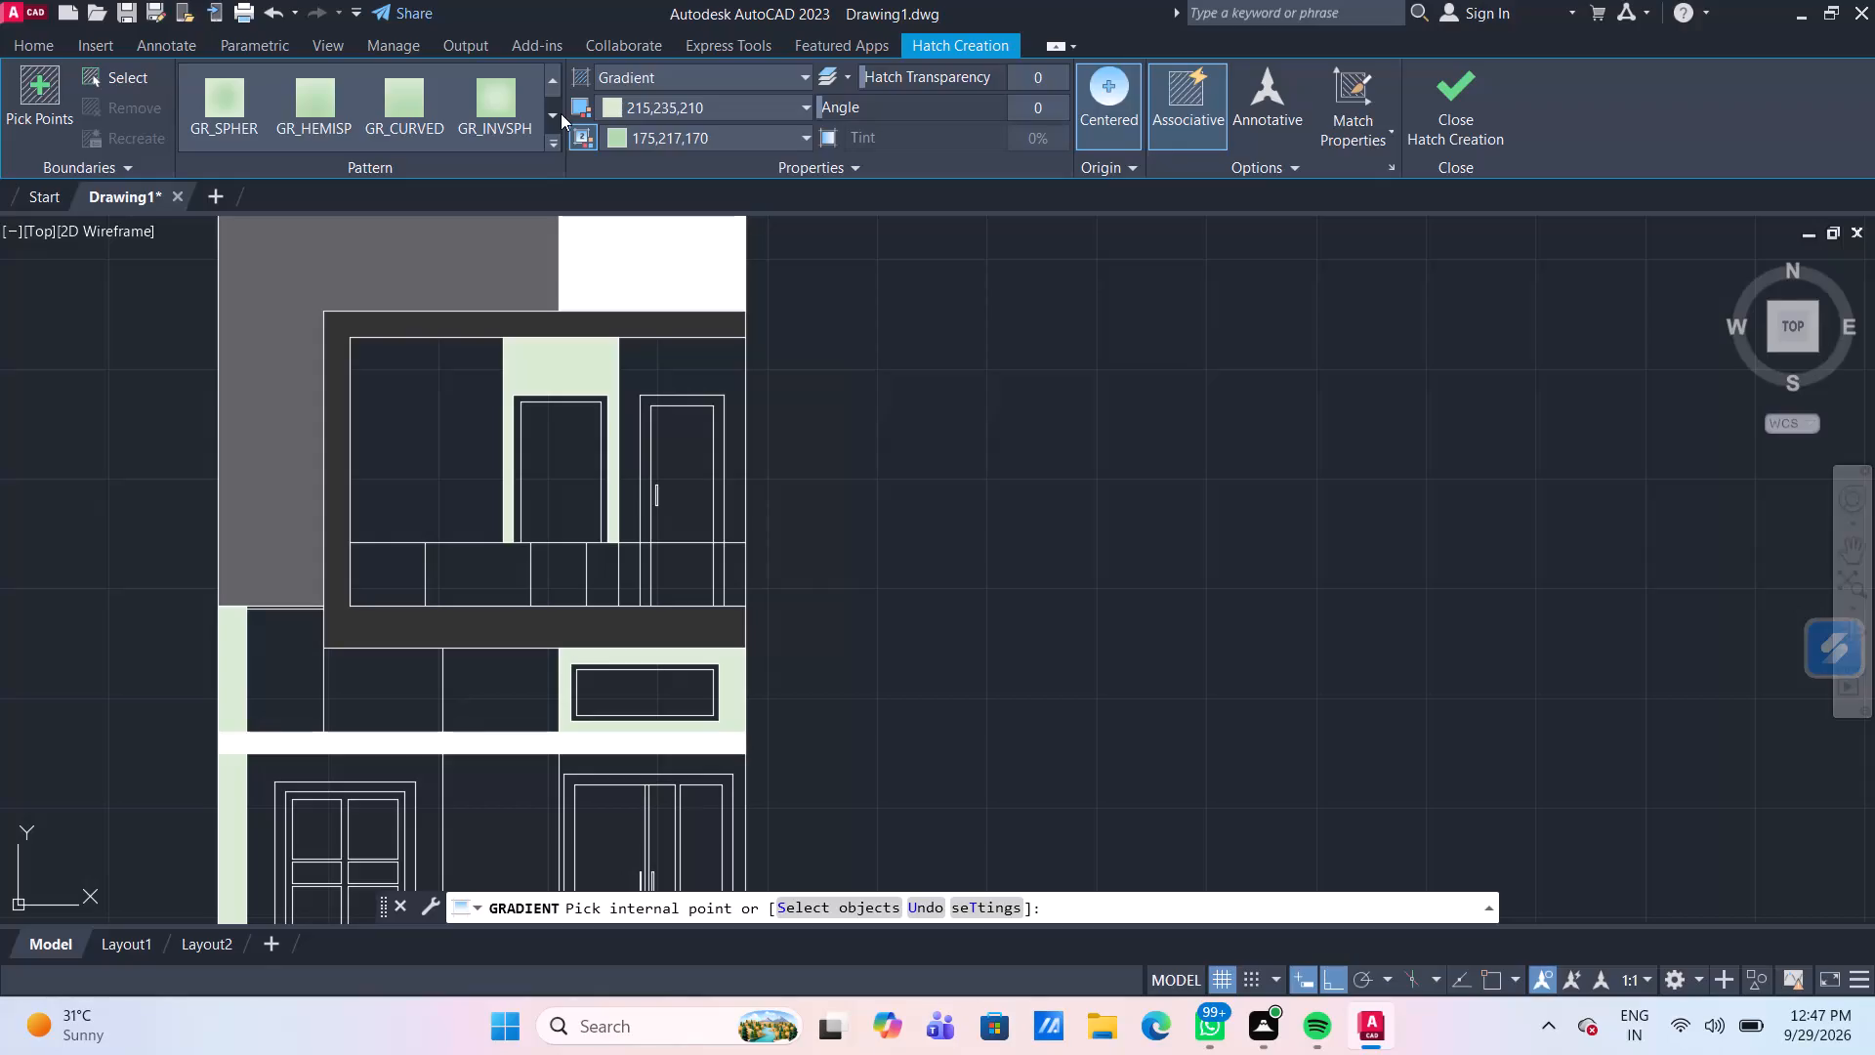
pyautogui.click(561, 113)
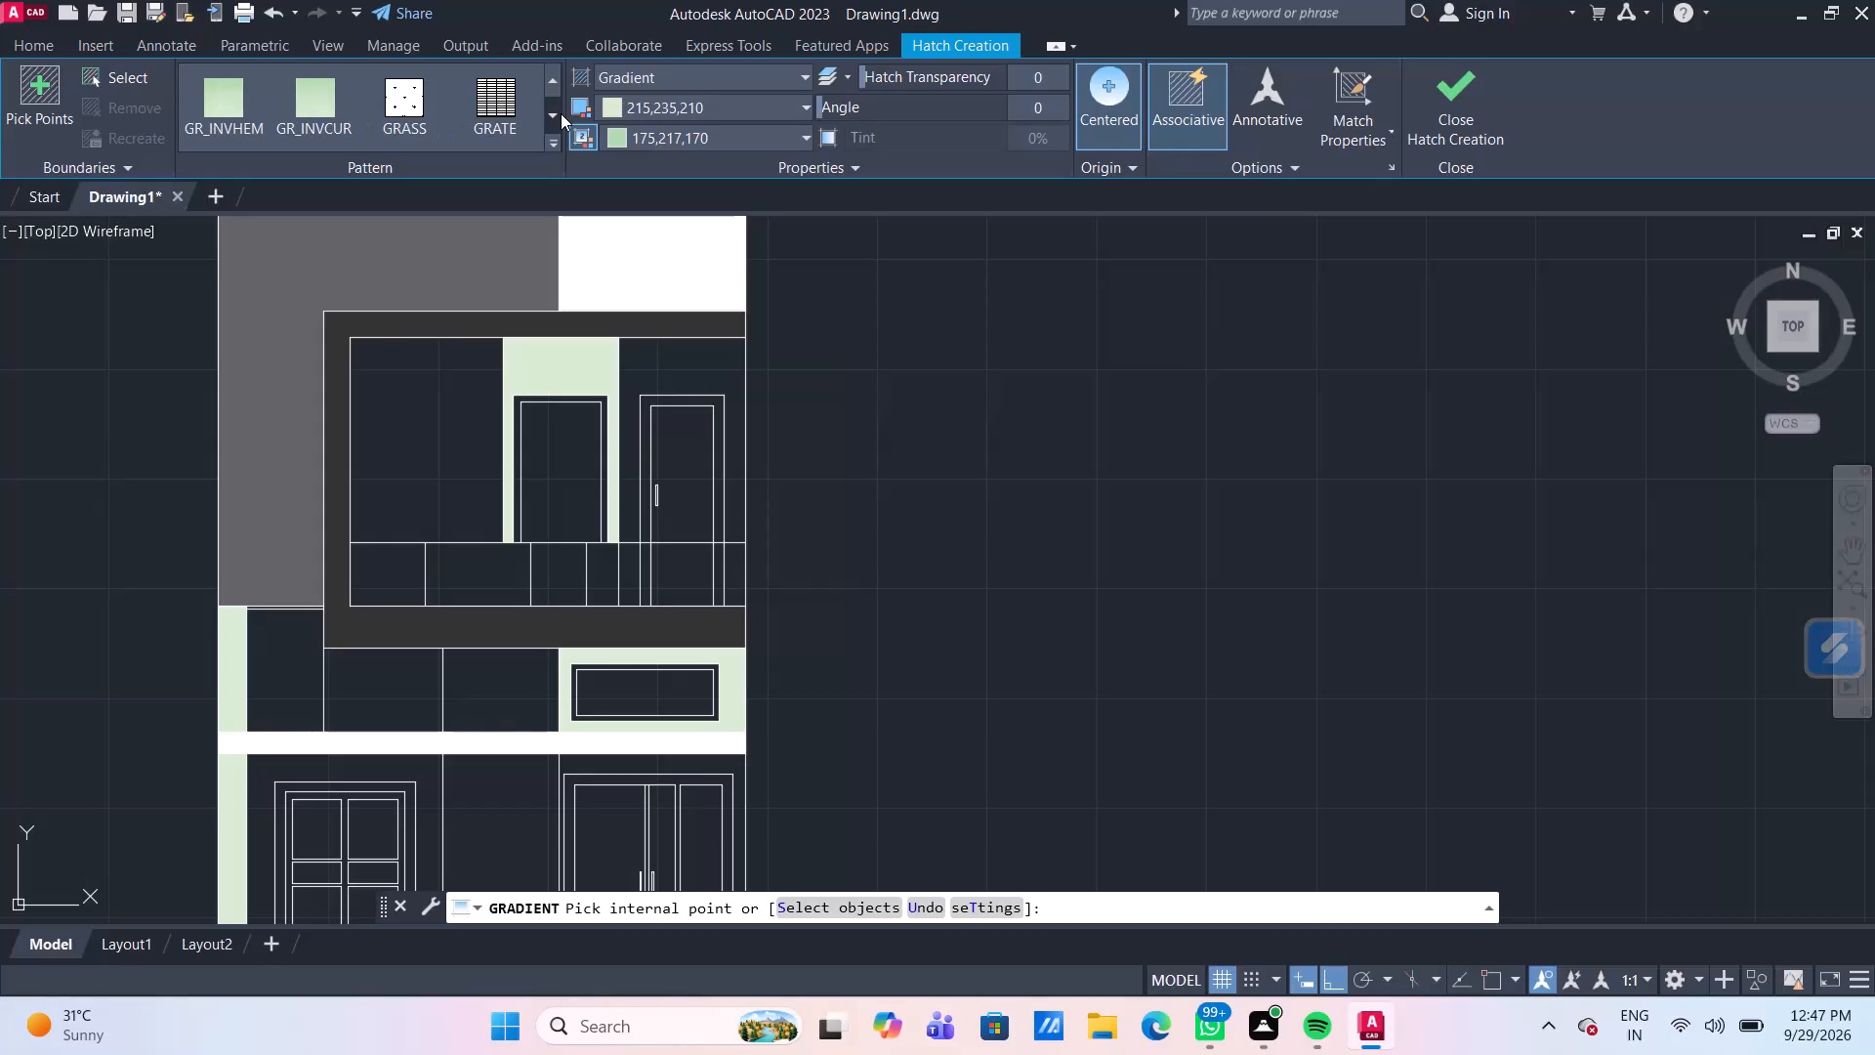
pyautogui.click(324, 92)
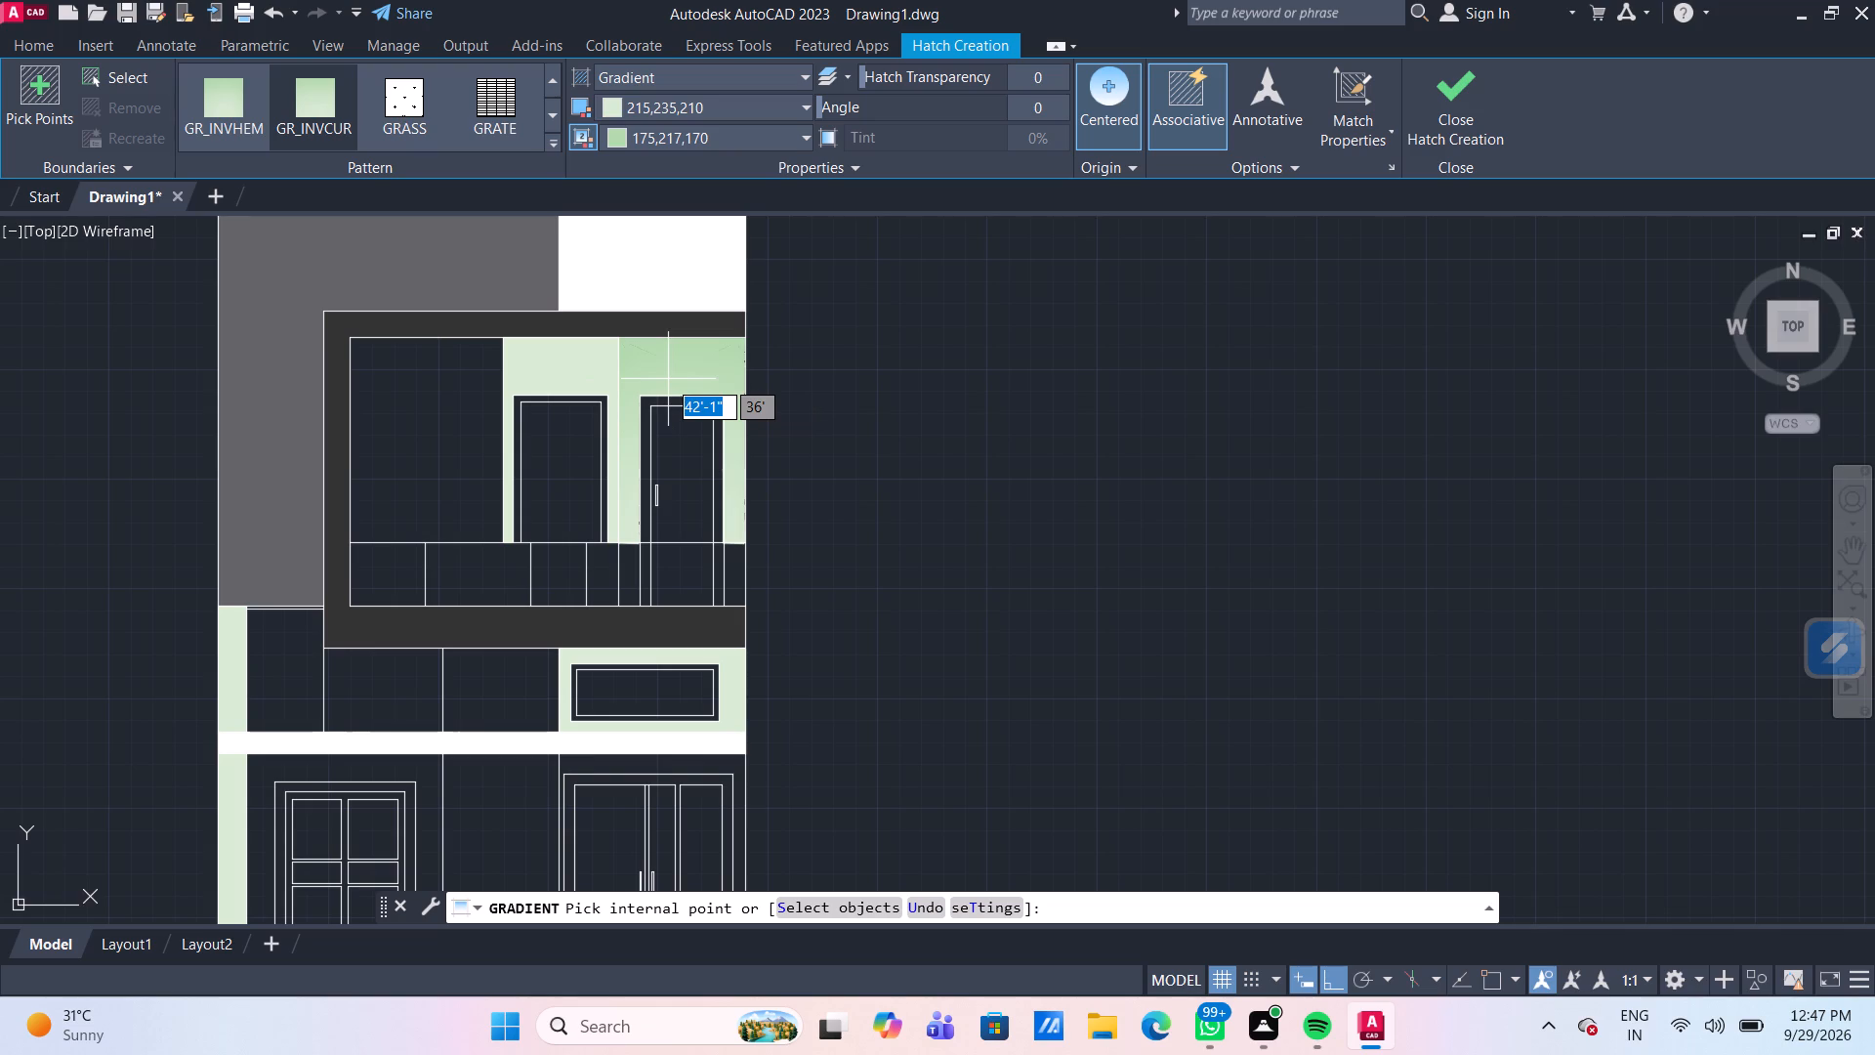
pyautogui.click(741, 137)
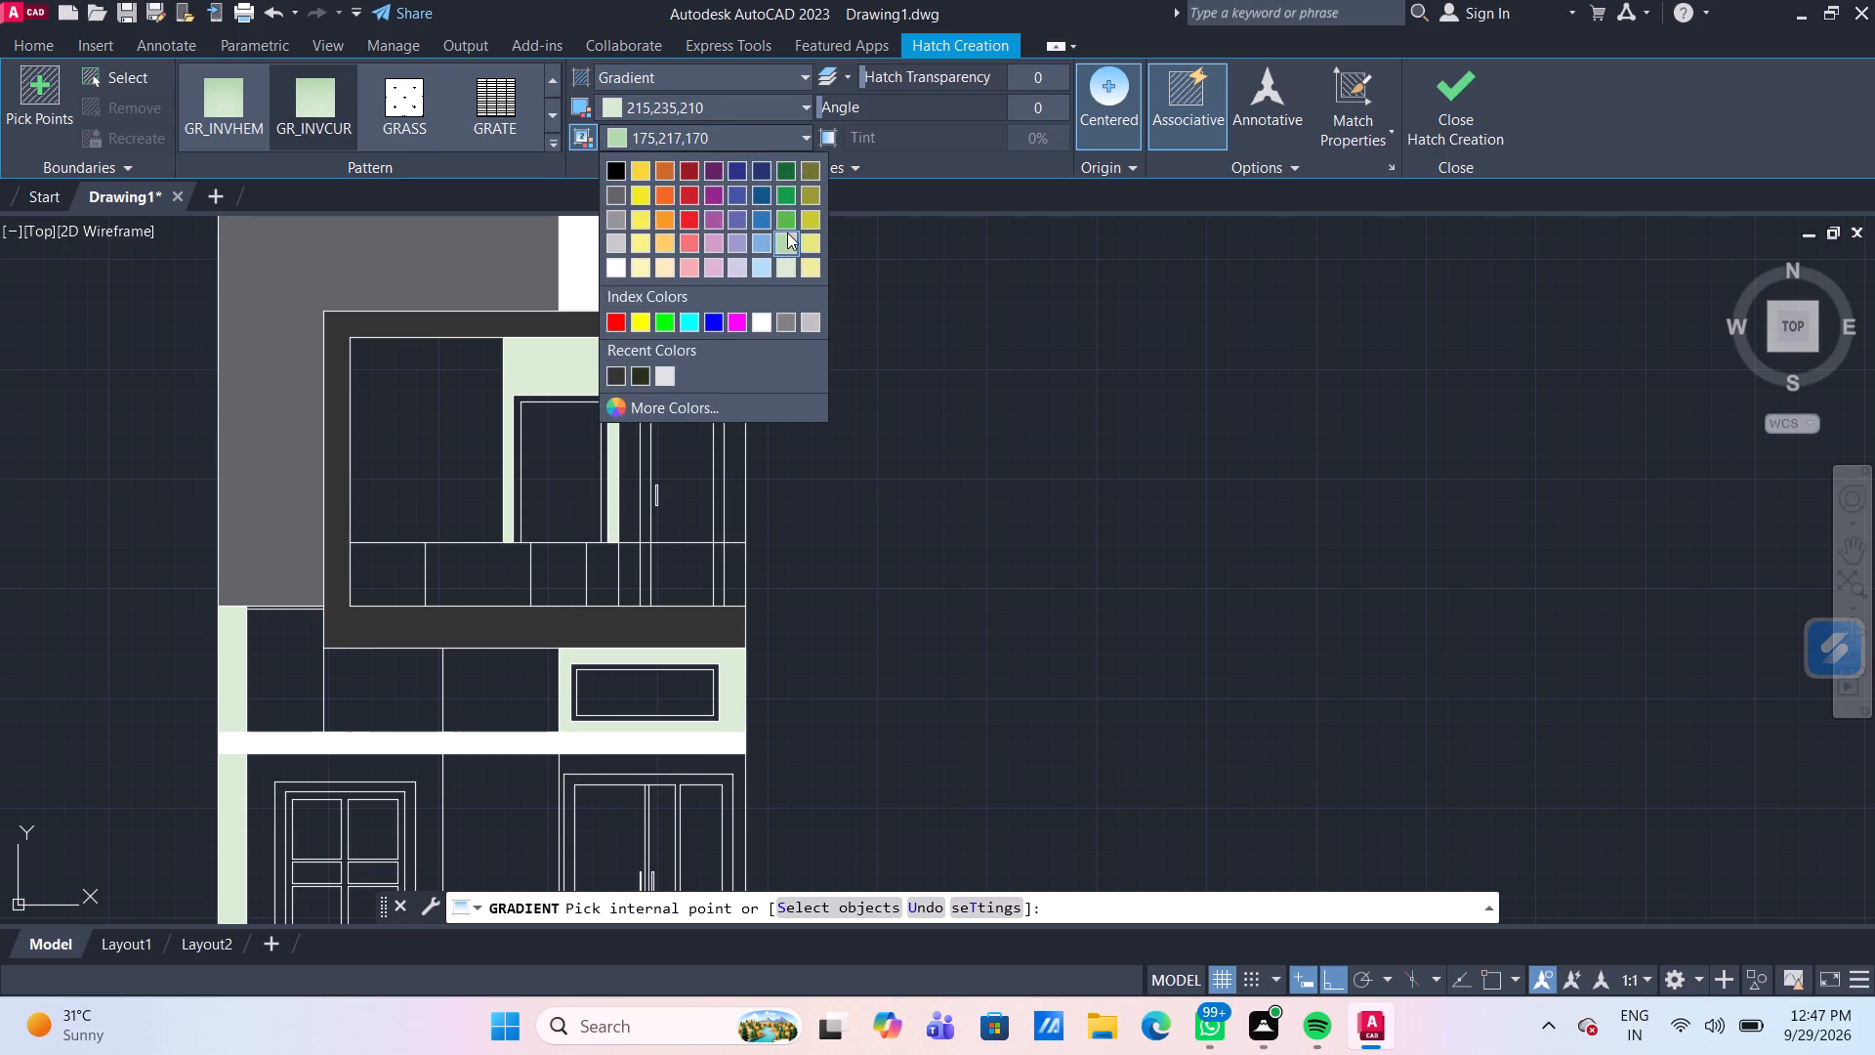
pyautogui.click(777, 219)
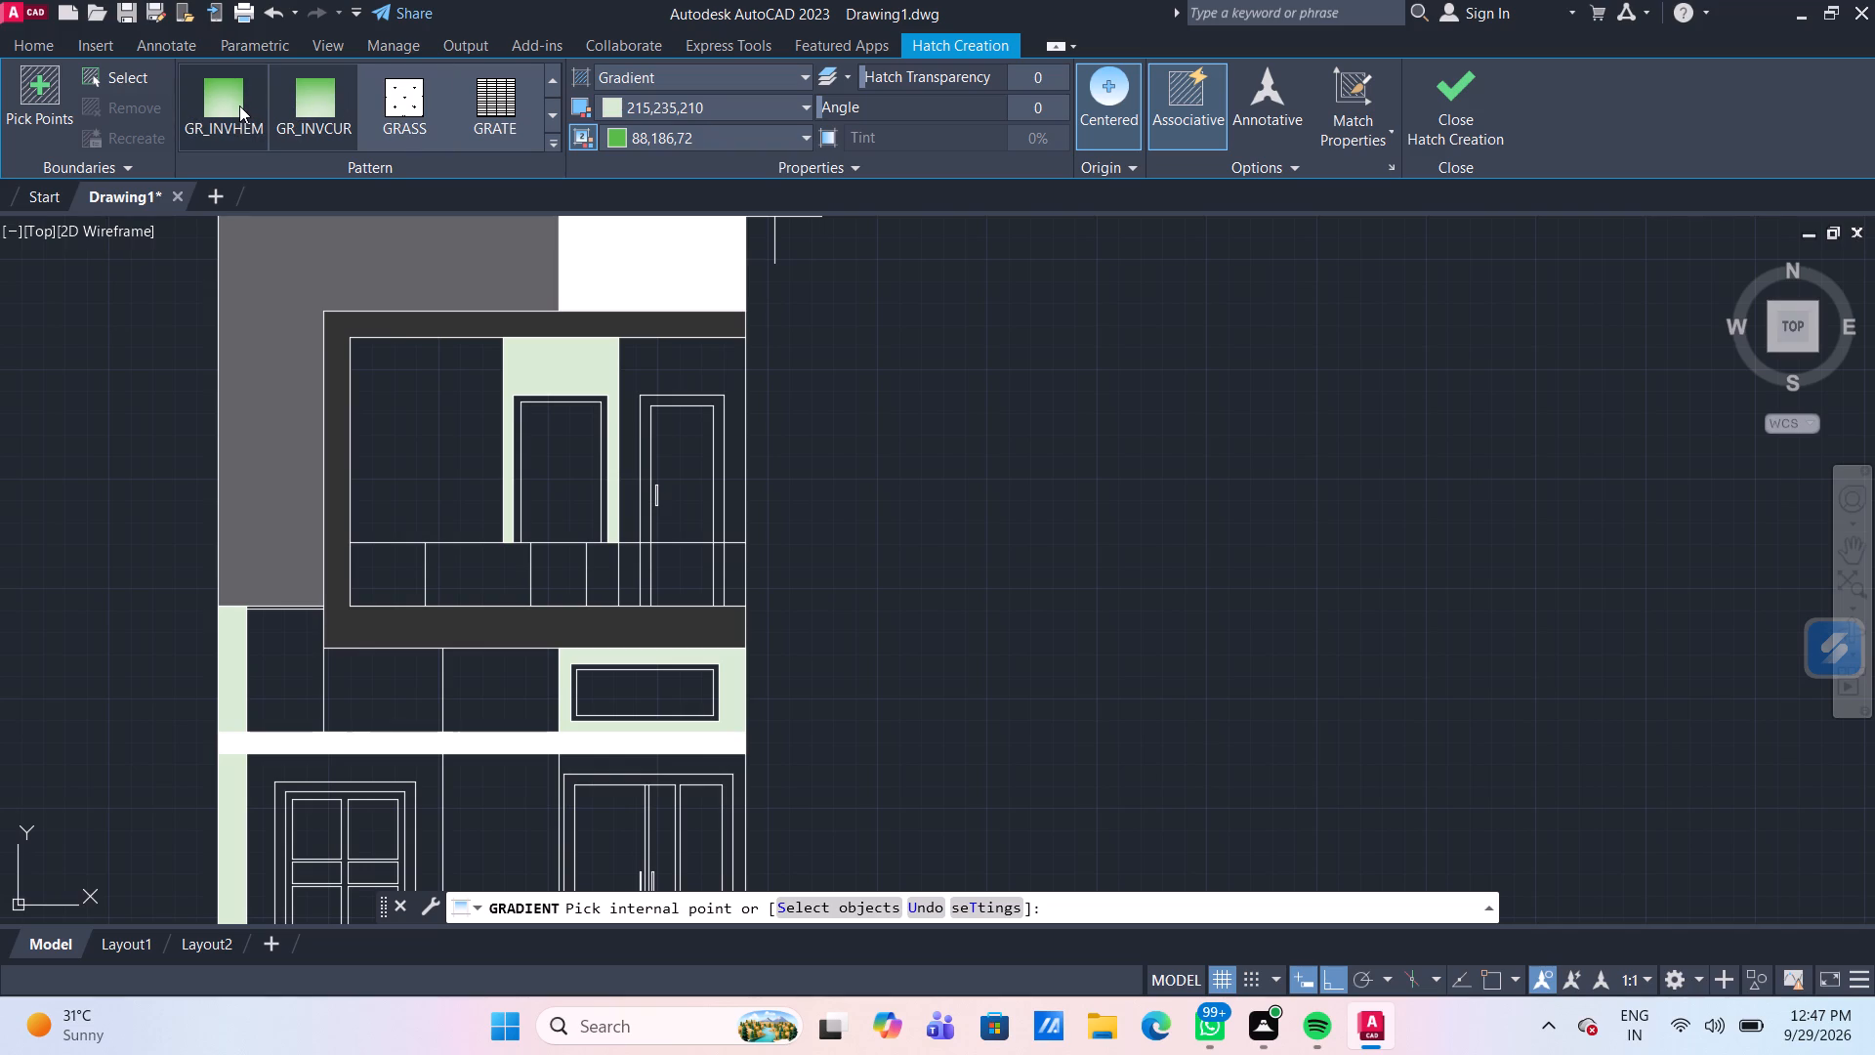
pyautogui.click(786, 134)
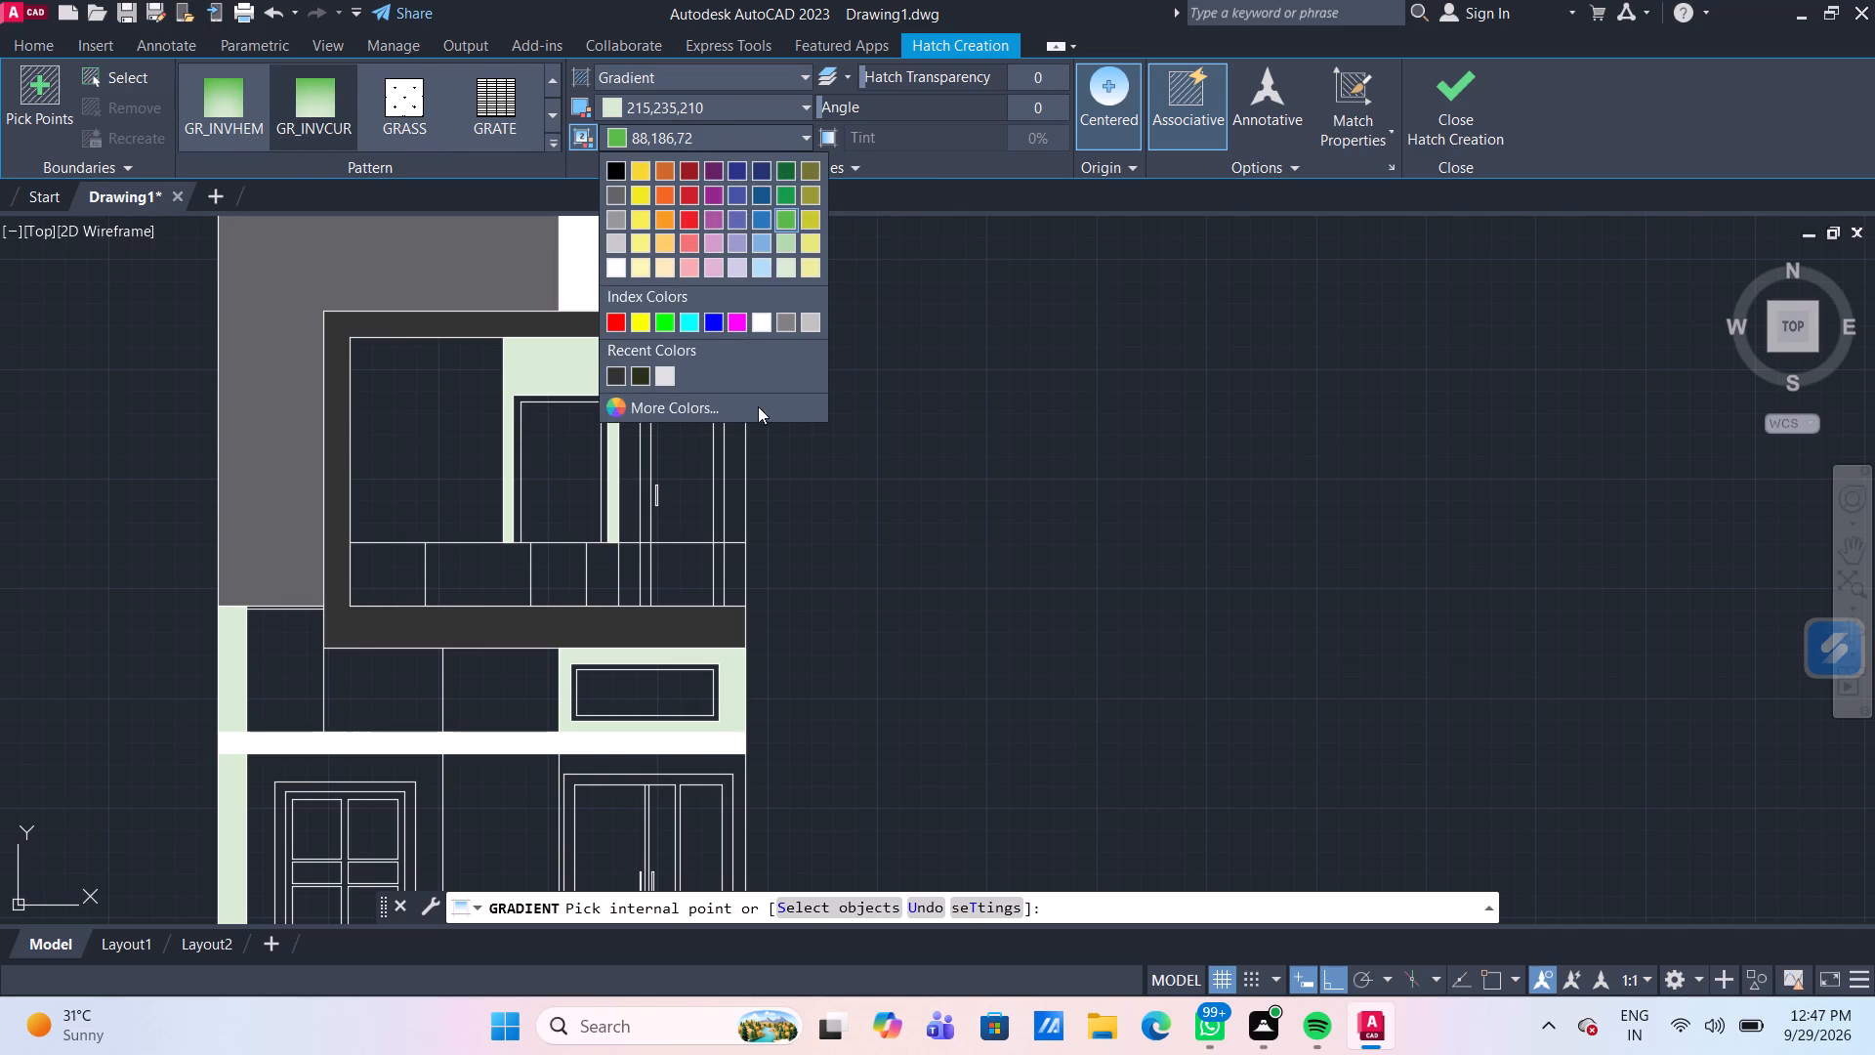
pyautogui.click(680, 413)
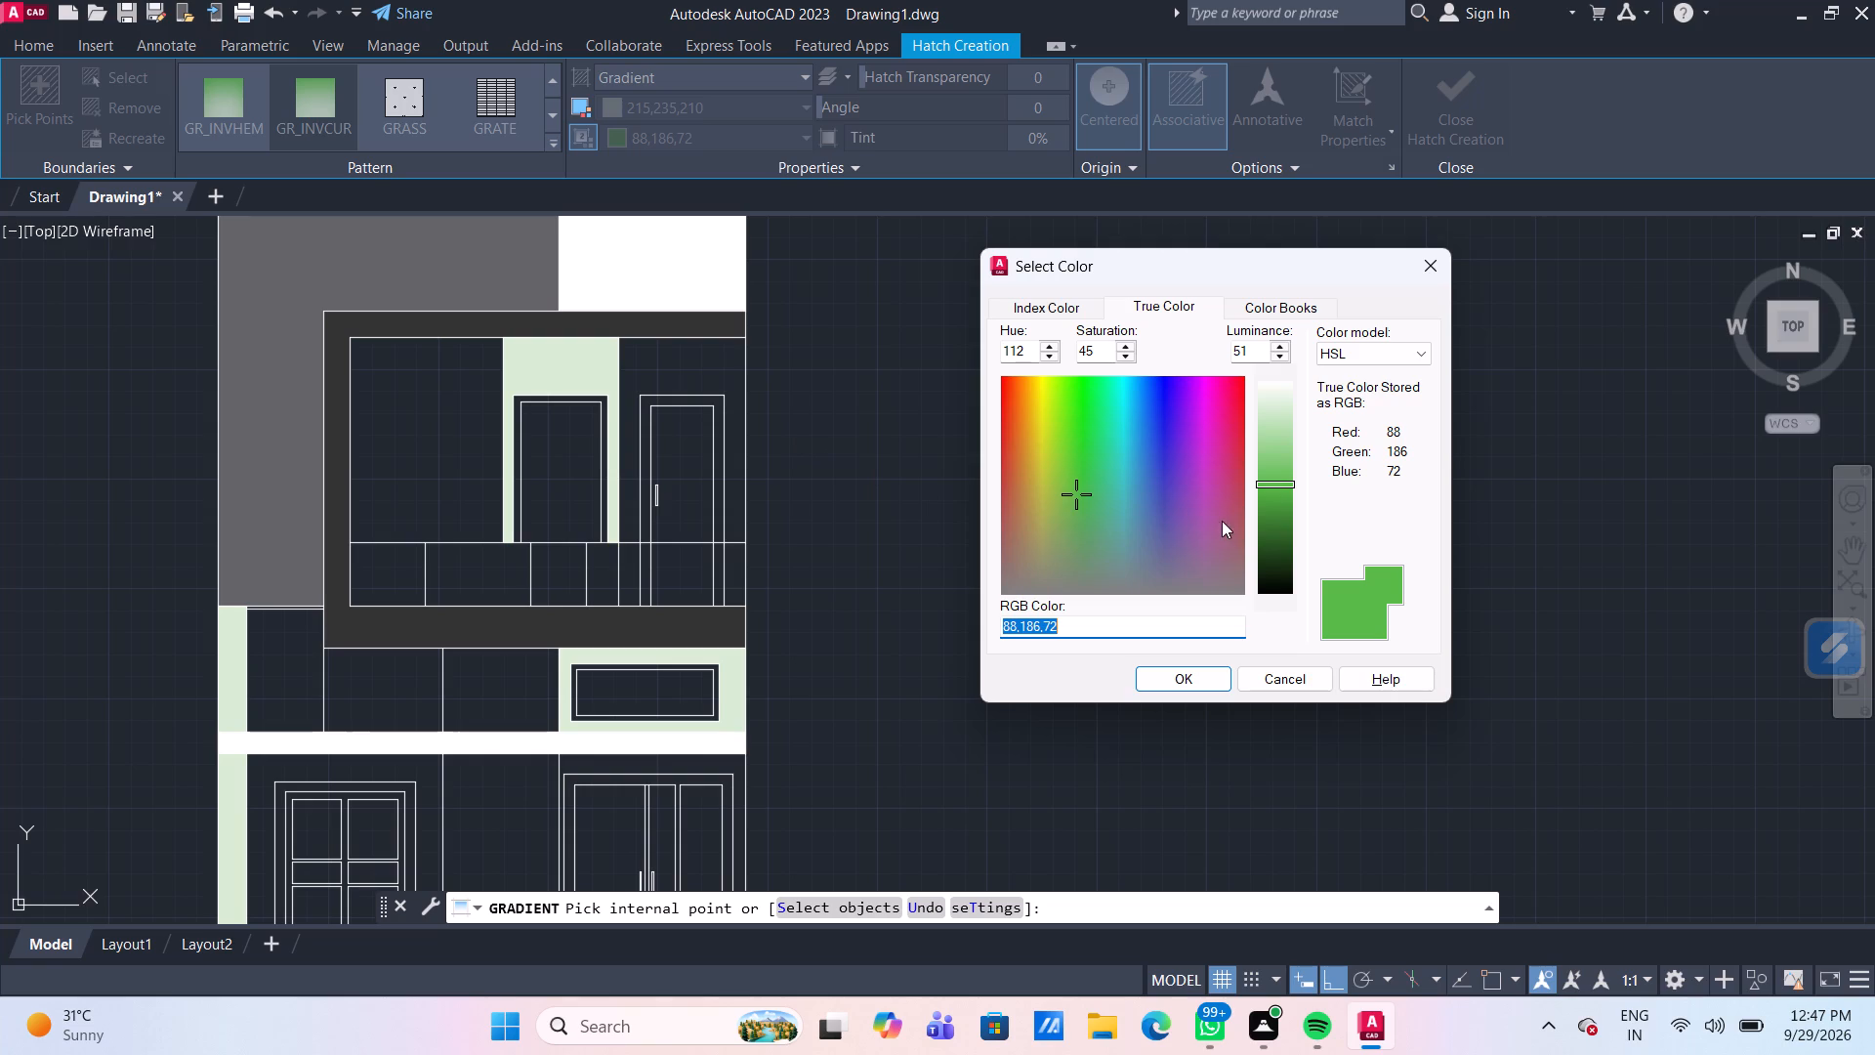
pyautogui.click(1275, 520)
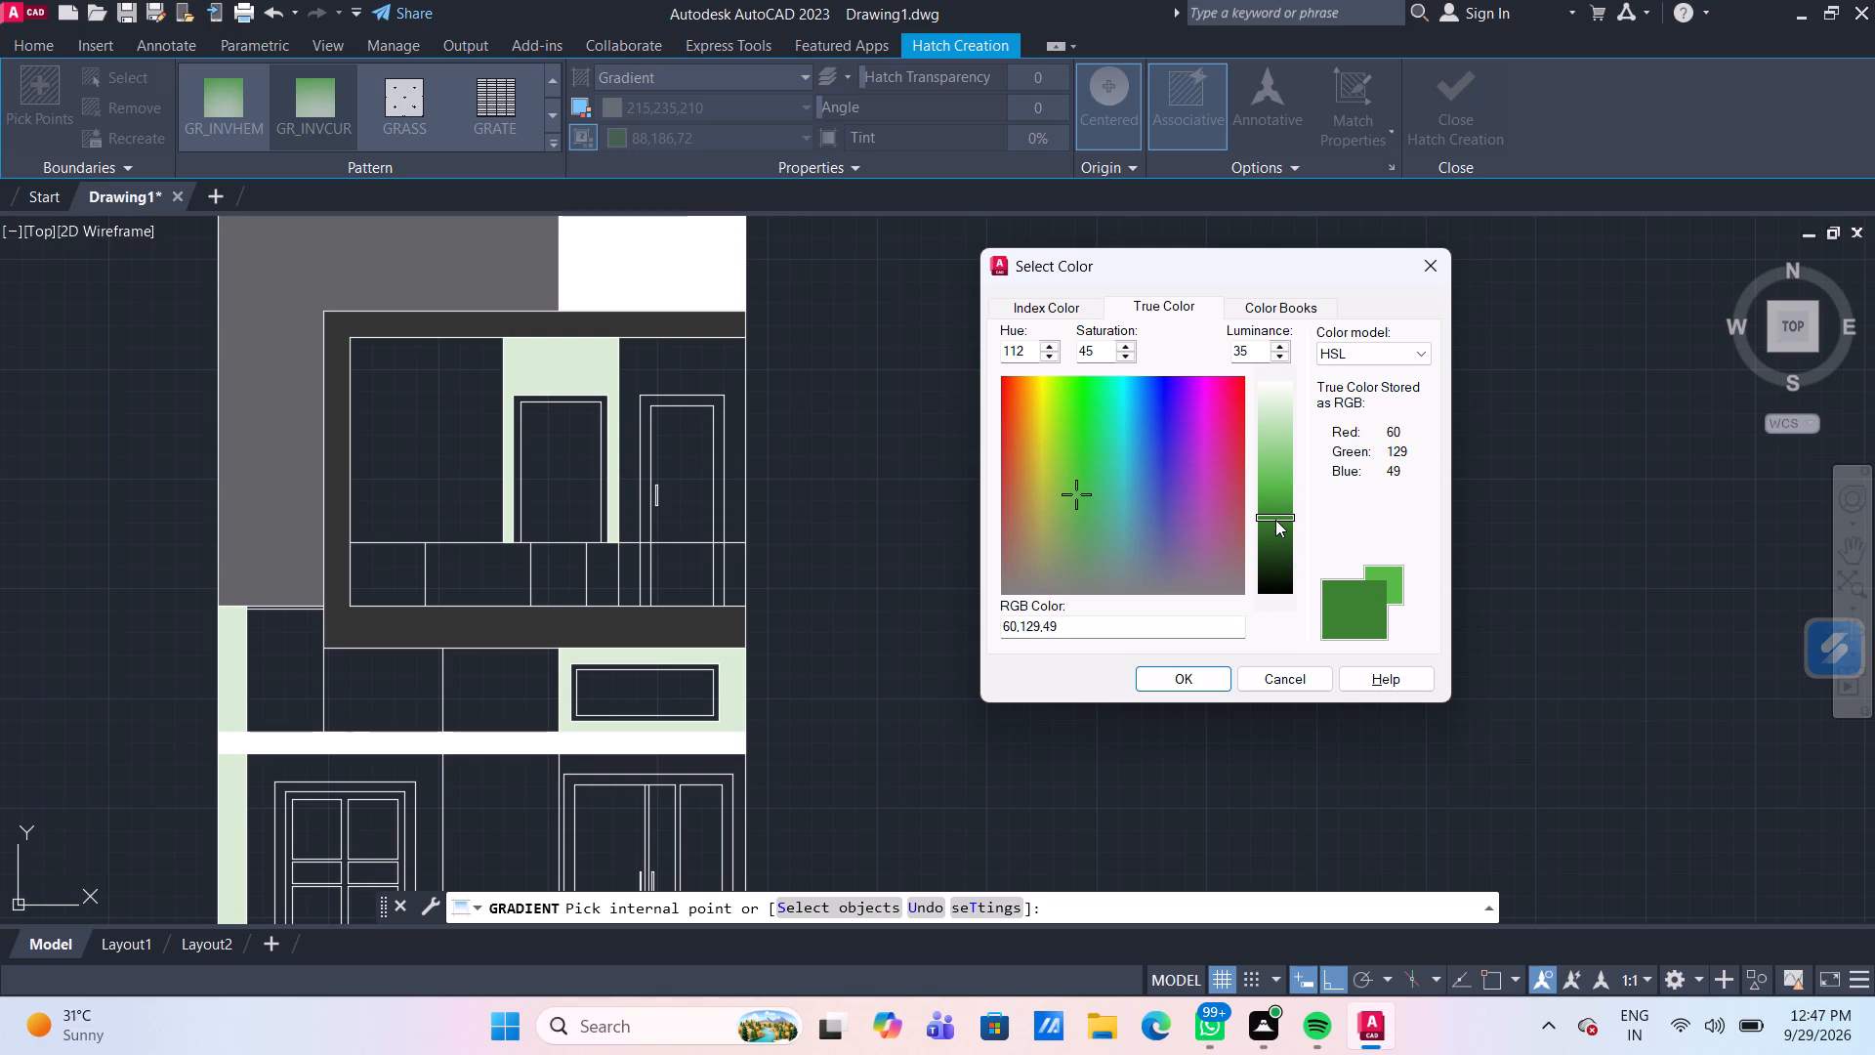
pyautogui.click(1281, 569)
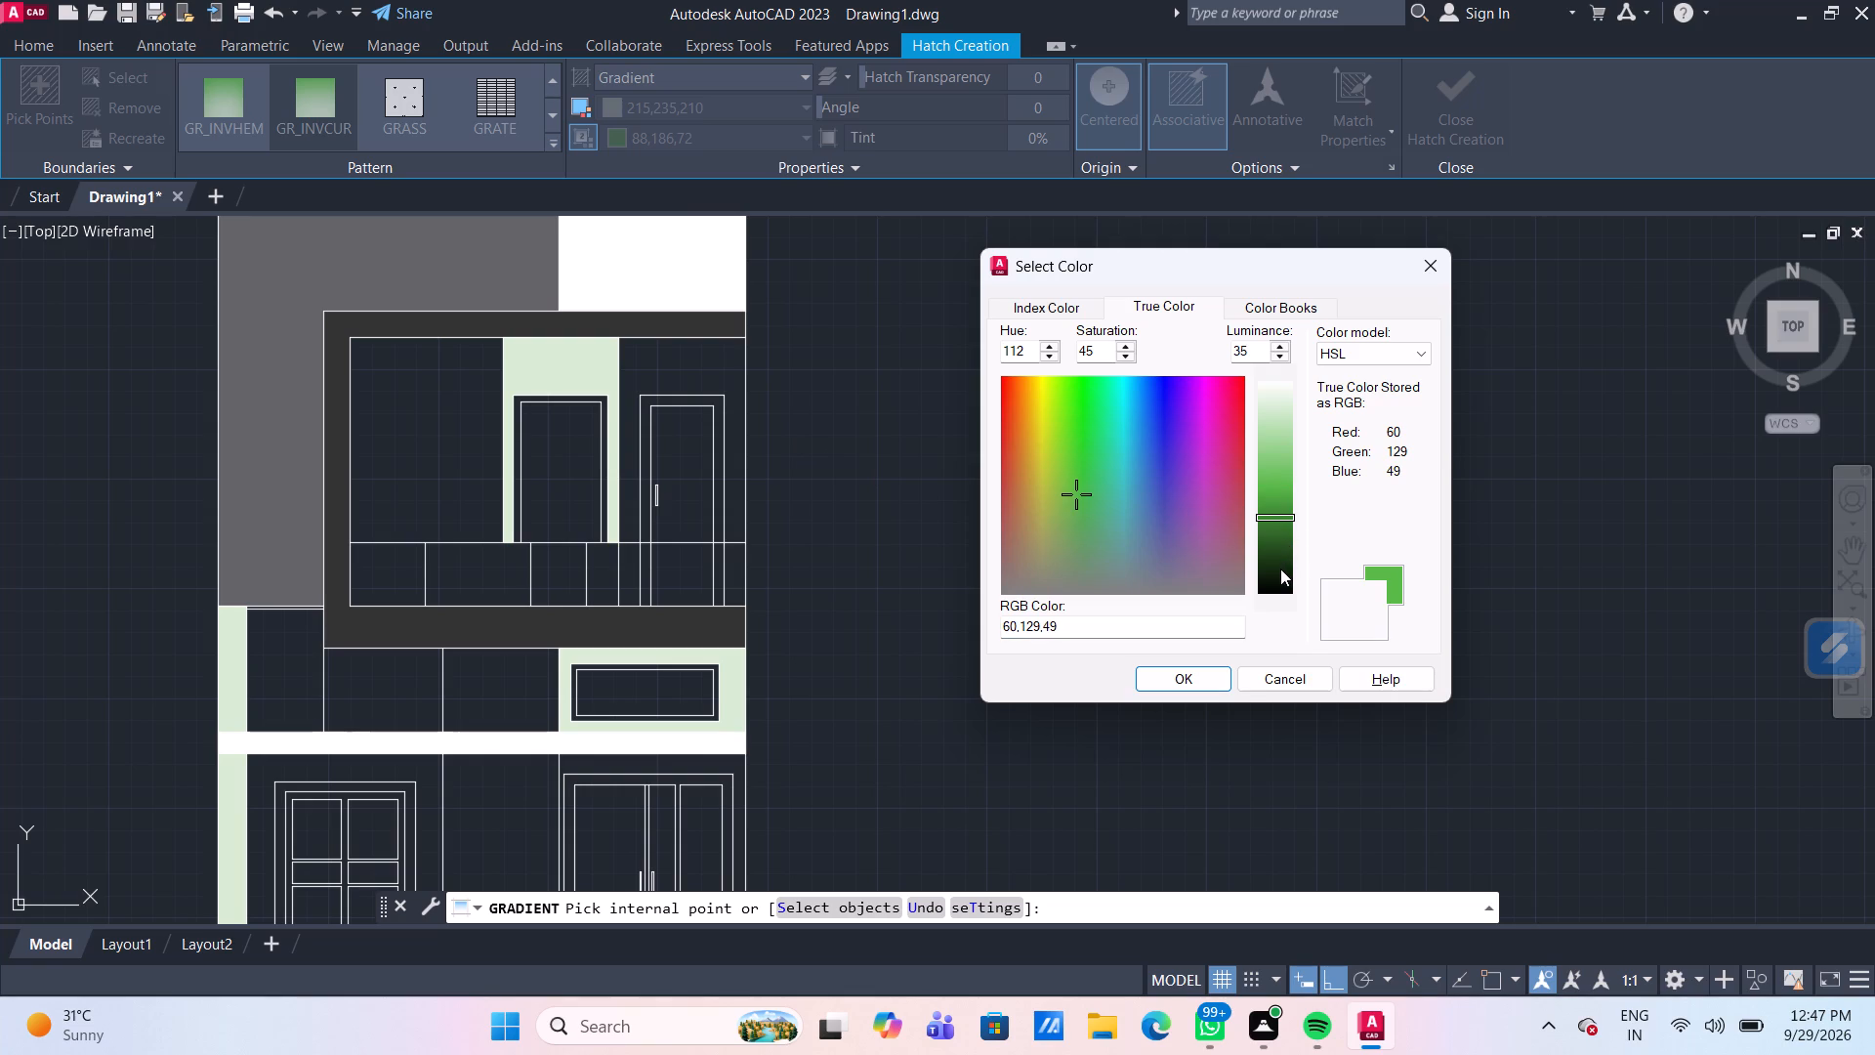
pyautogui.click(1279, 569)
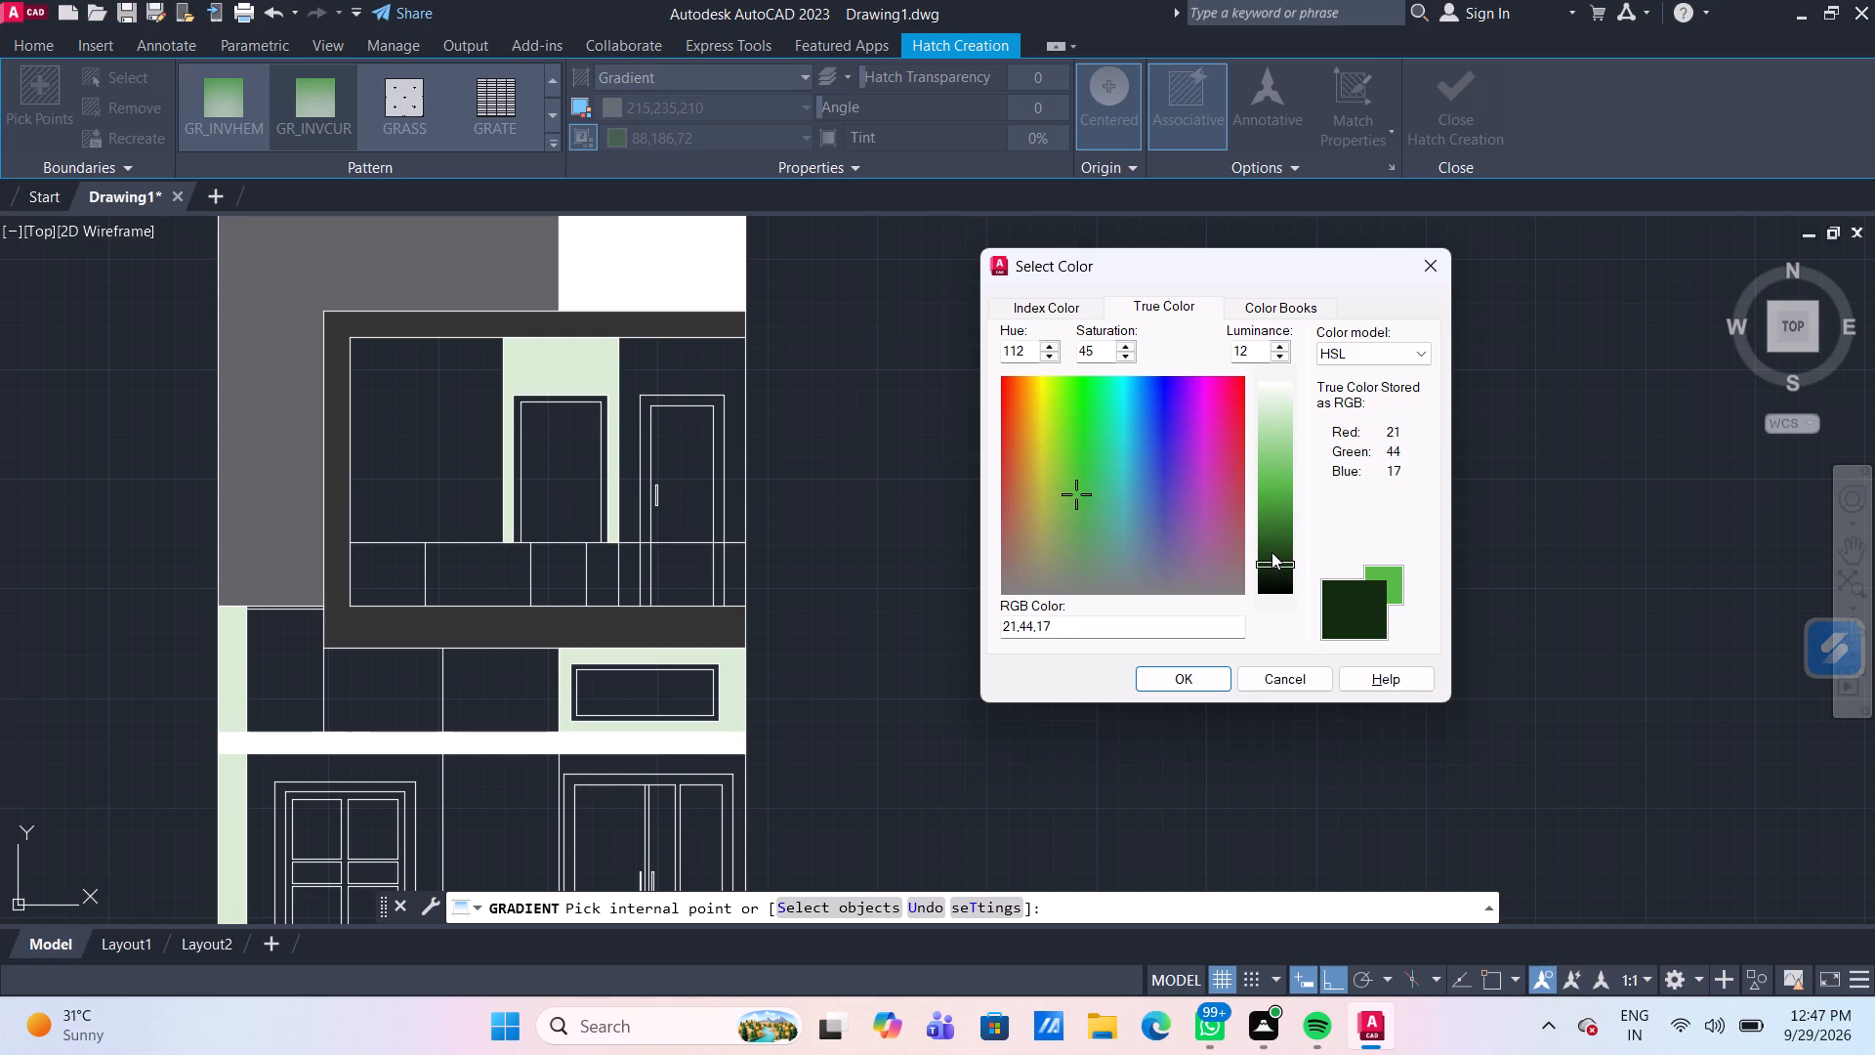
pyautogui.click(1271, 552)
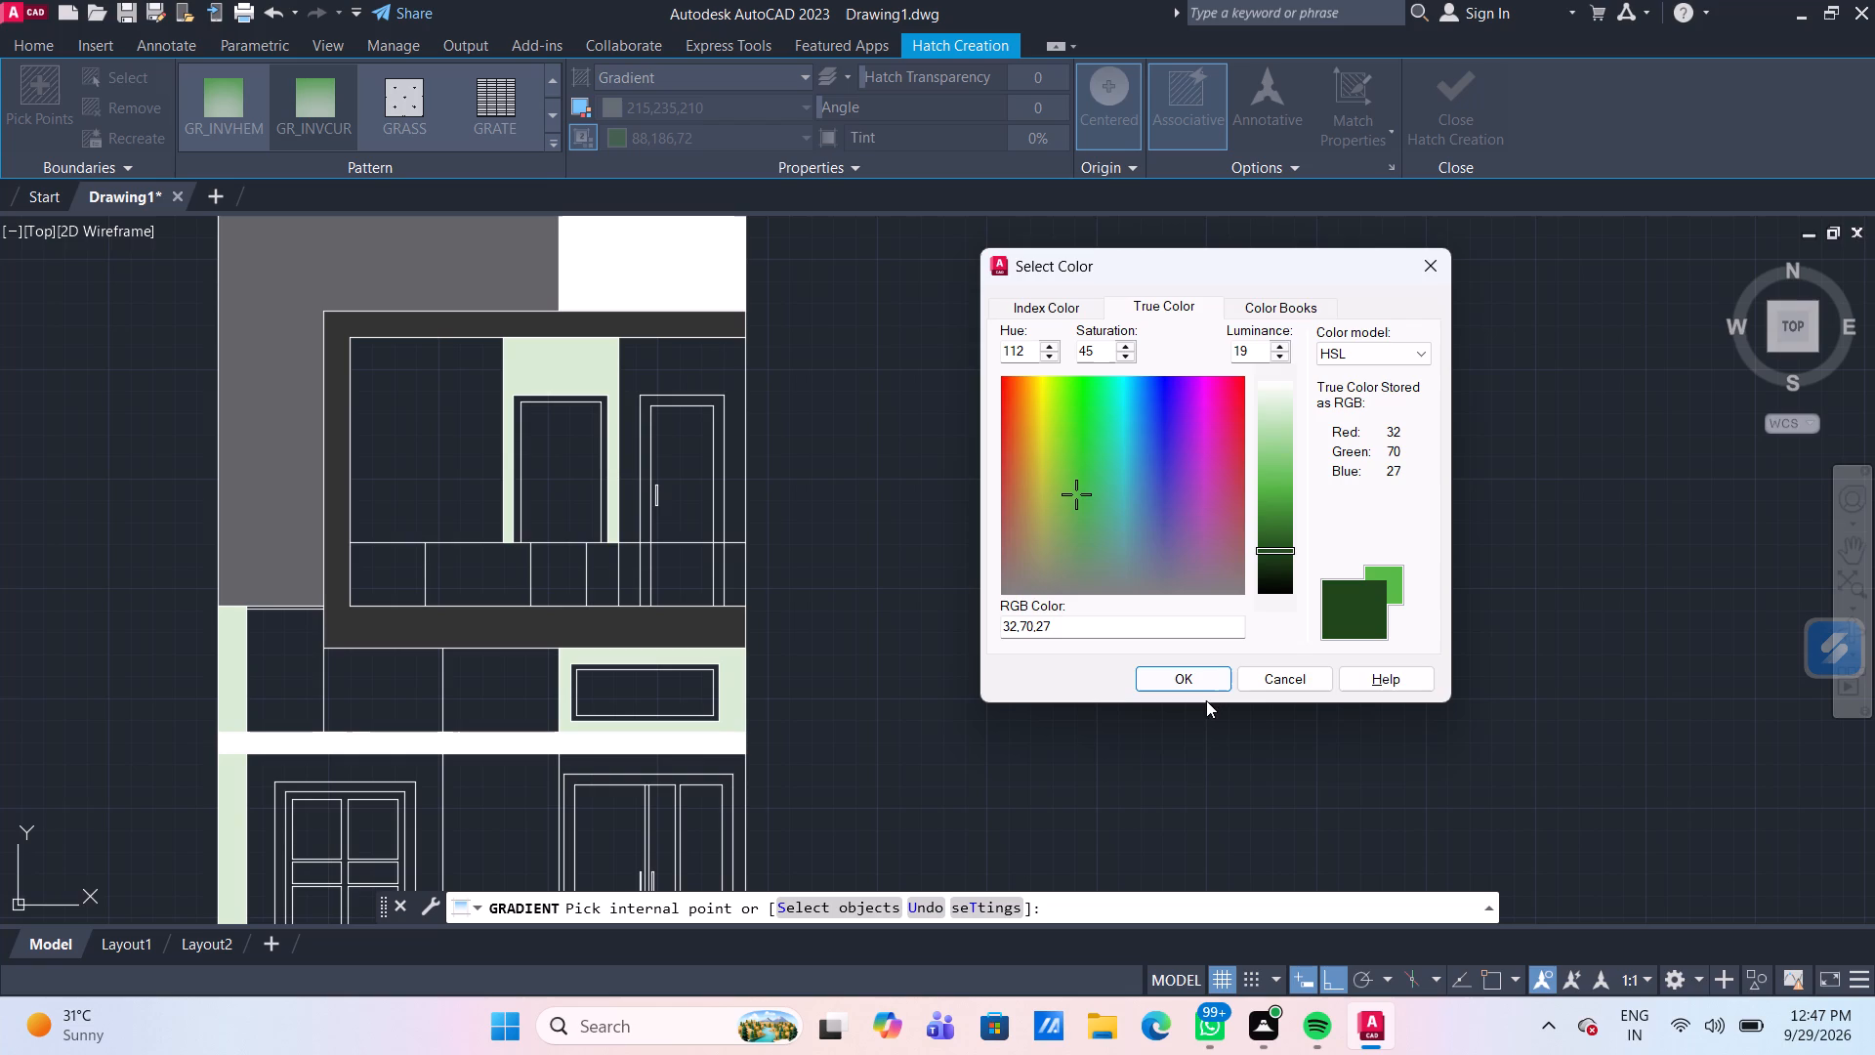
pyautogui.click(1187, 678)
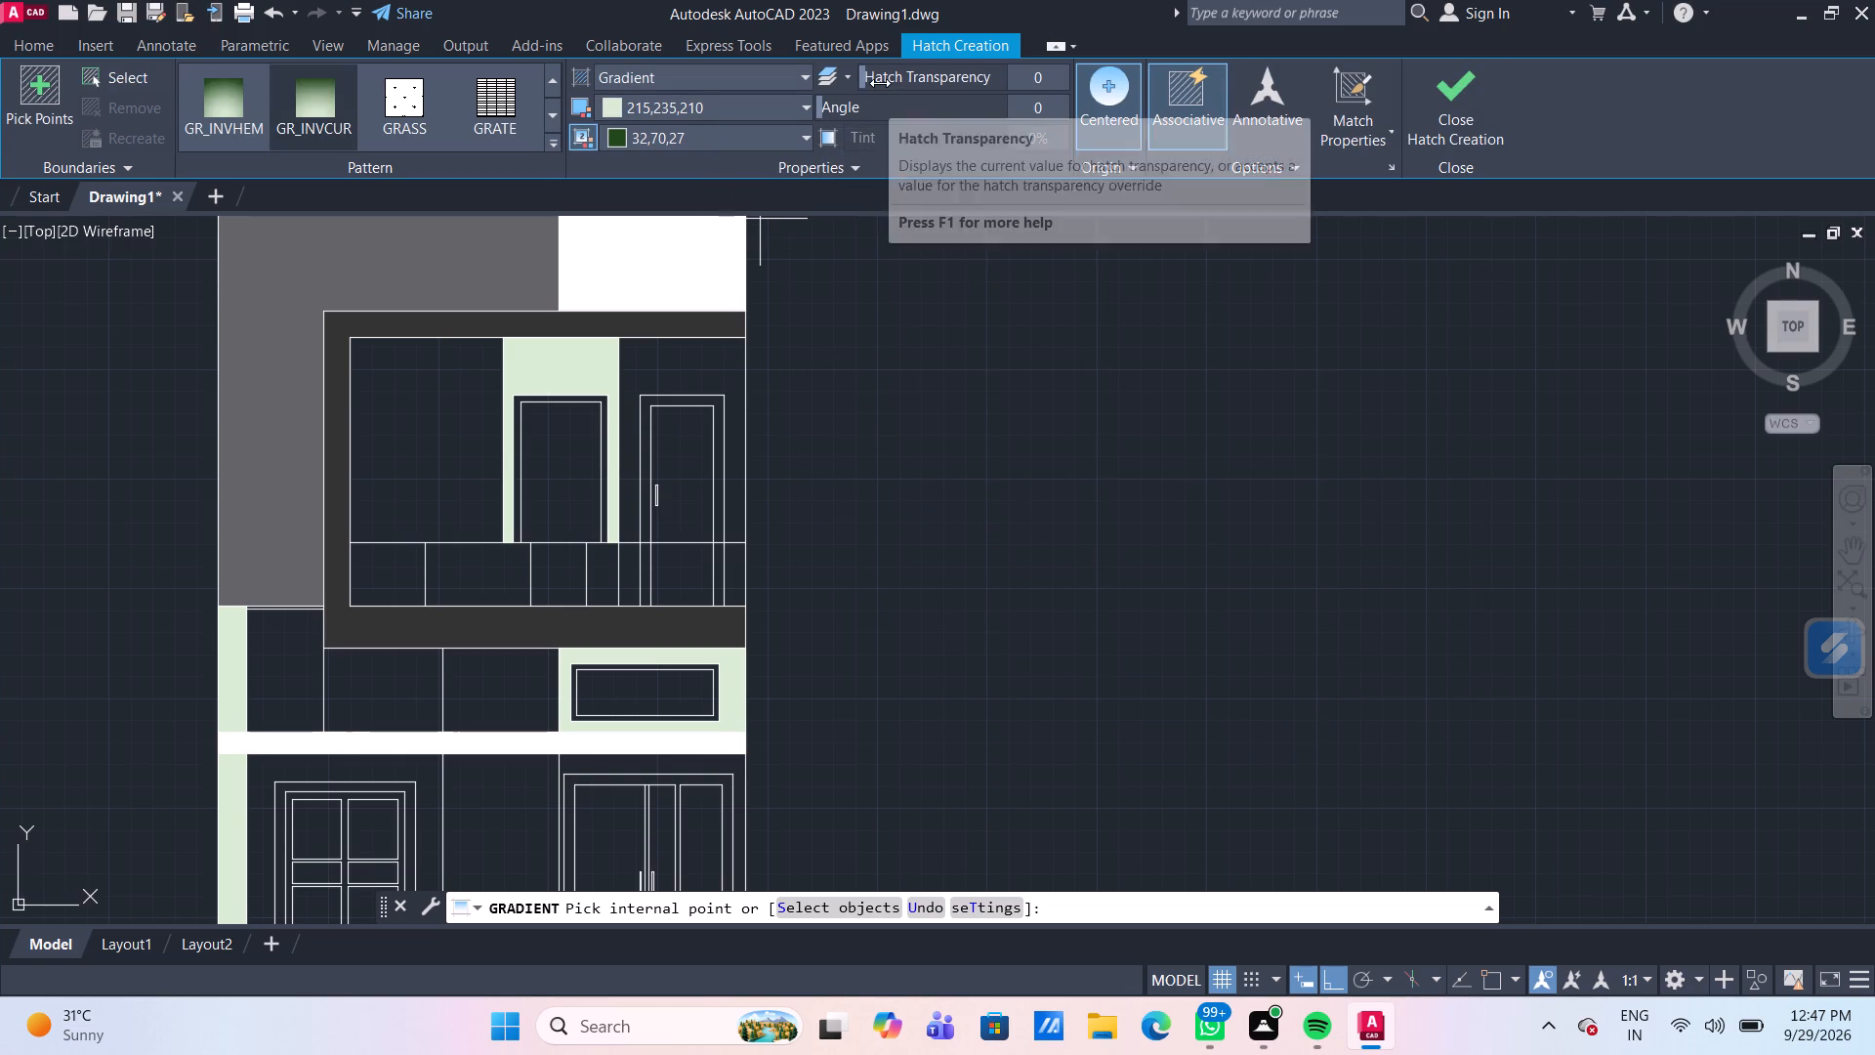
# Fill the wall around the upper-storey balcony door with the GR_INVCUR gradient at transparency 12.
pyautogui.moveTo(868, 79); pyautogui.dragTo(927, 90)
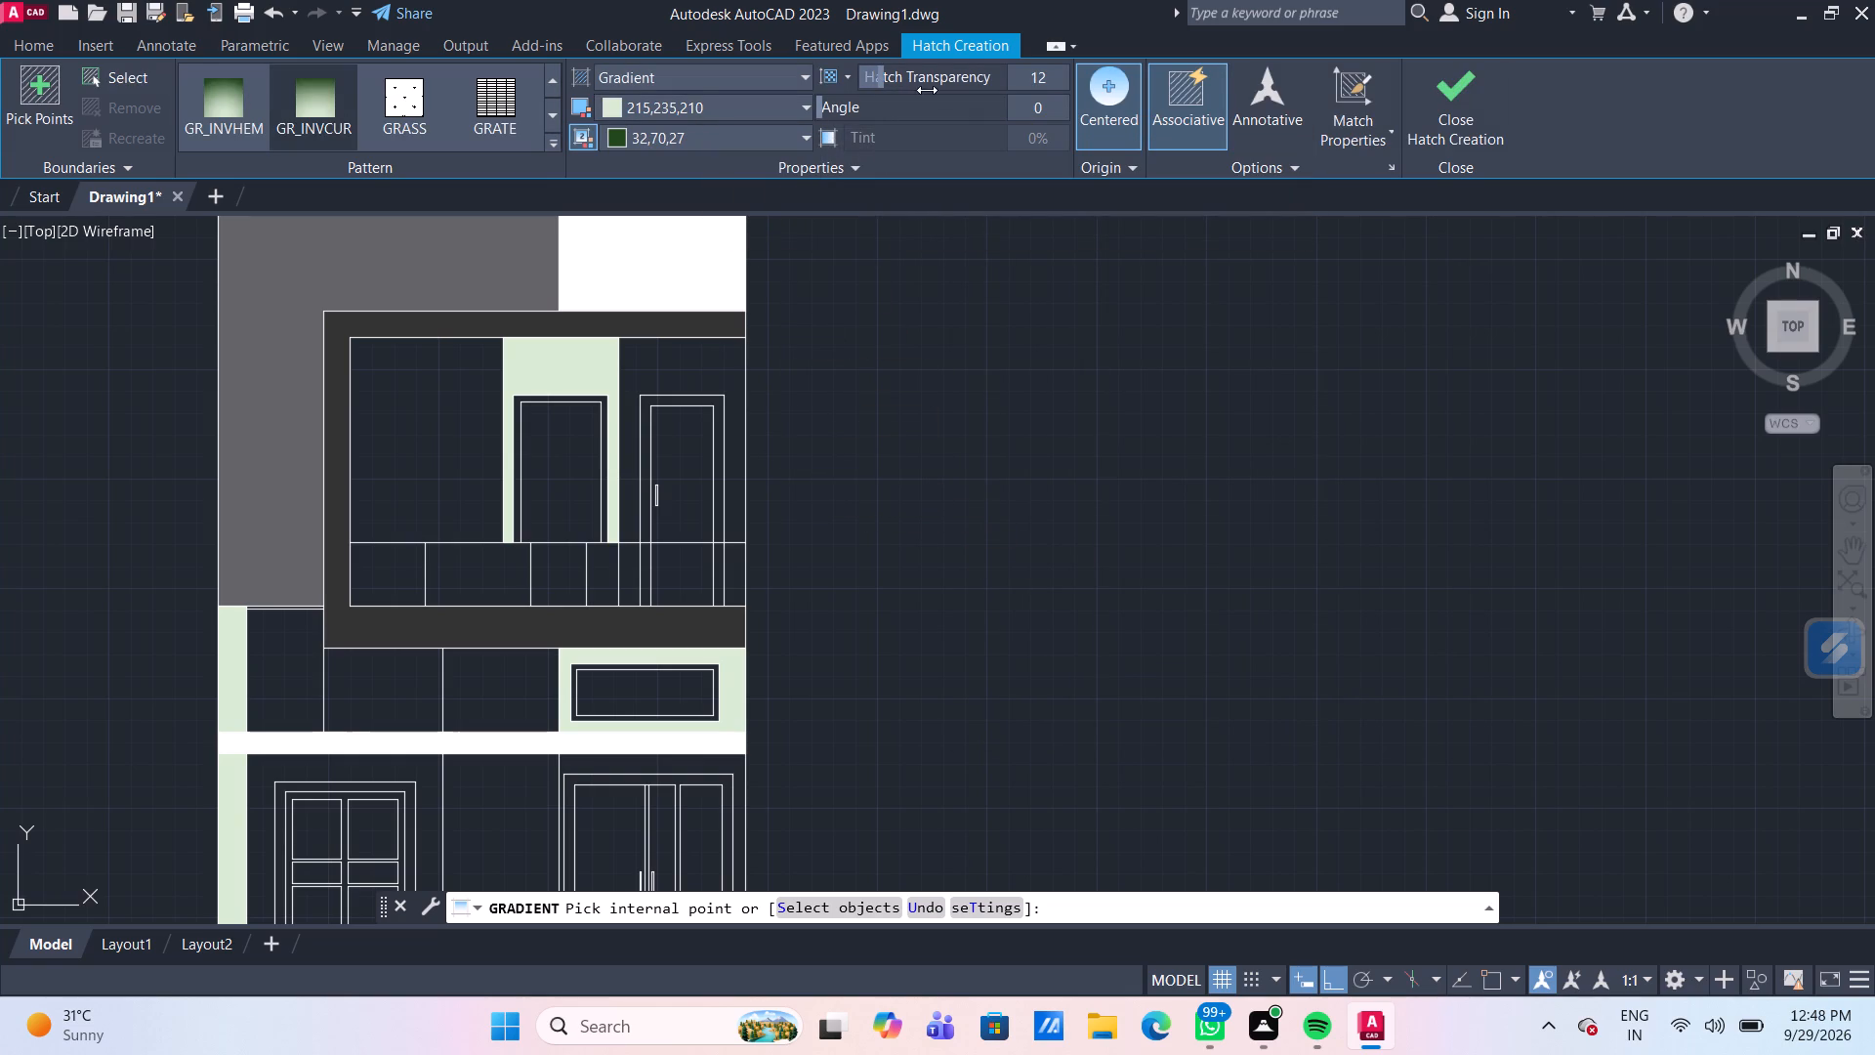
pyautogui.moveTo(927, 90); pyautogui.dragTo(936, 90)
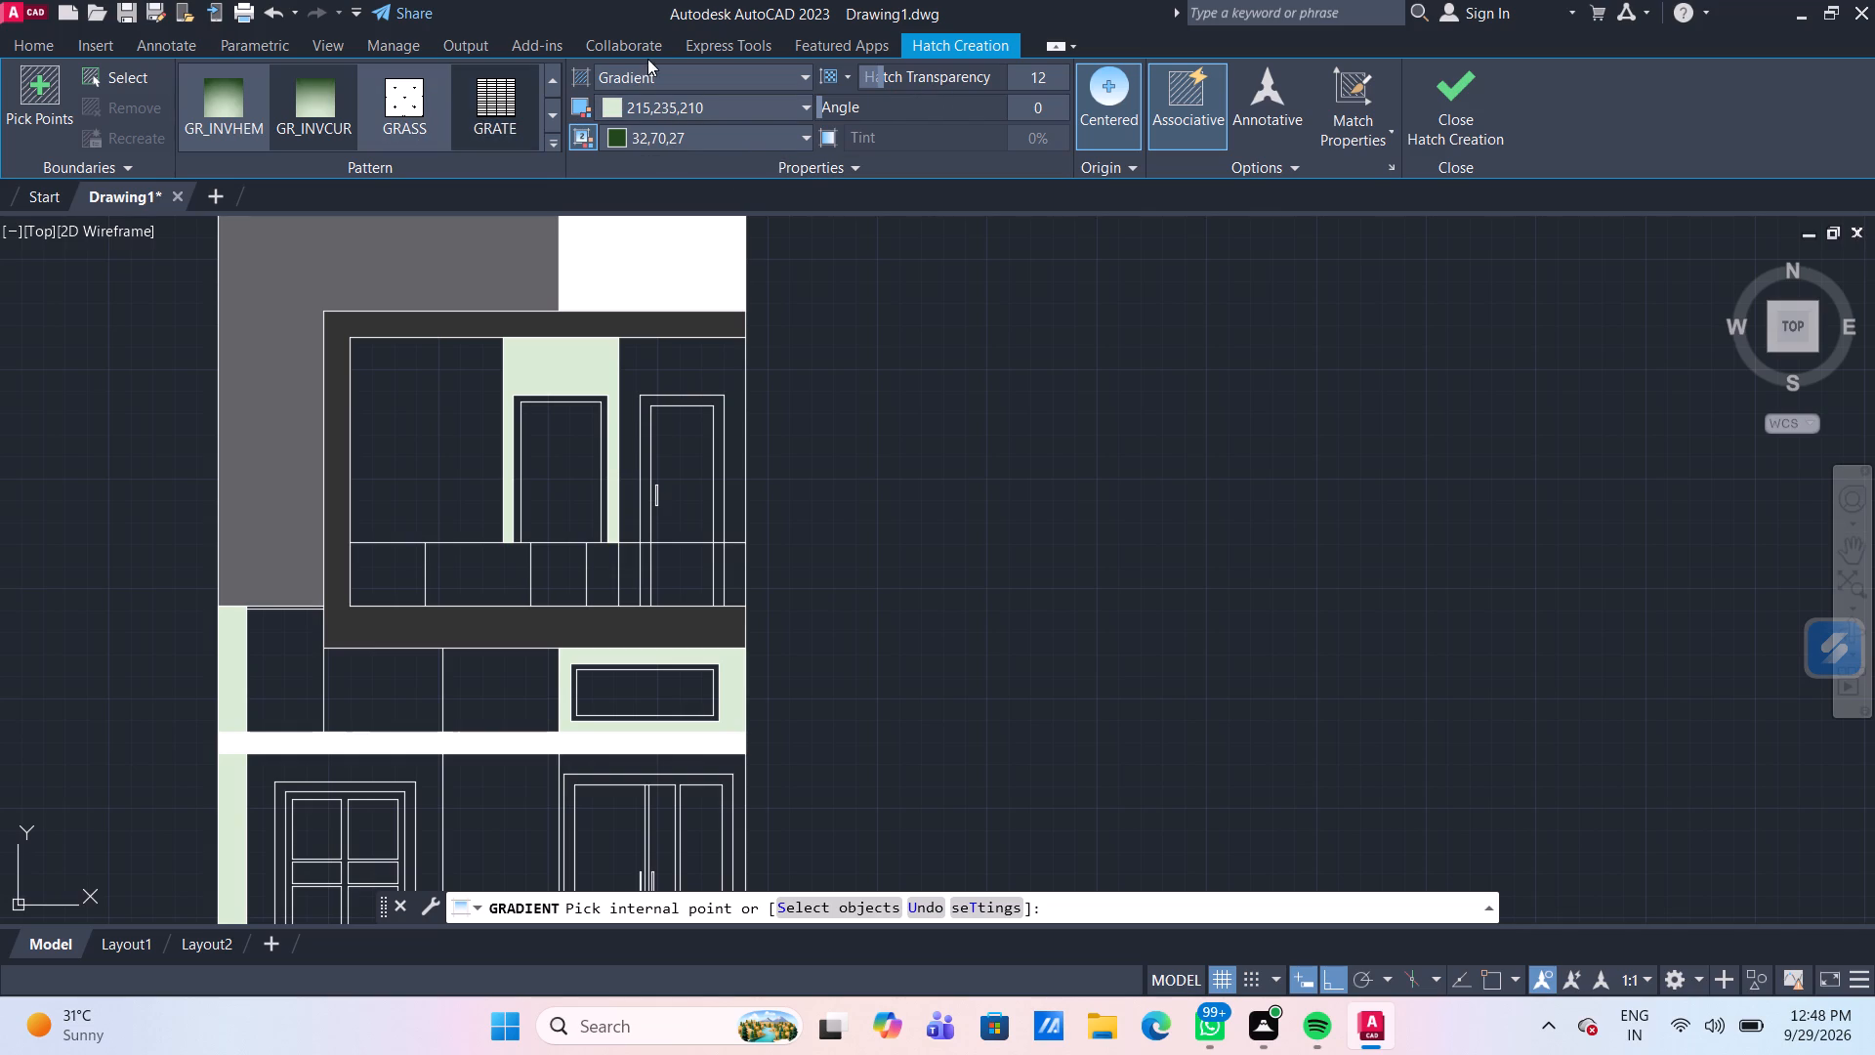
pyautogui.click(552, 77)
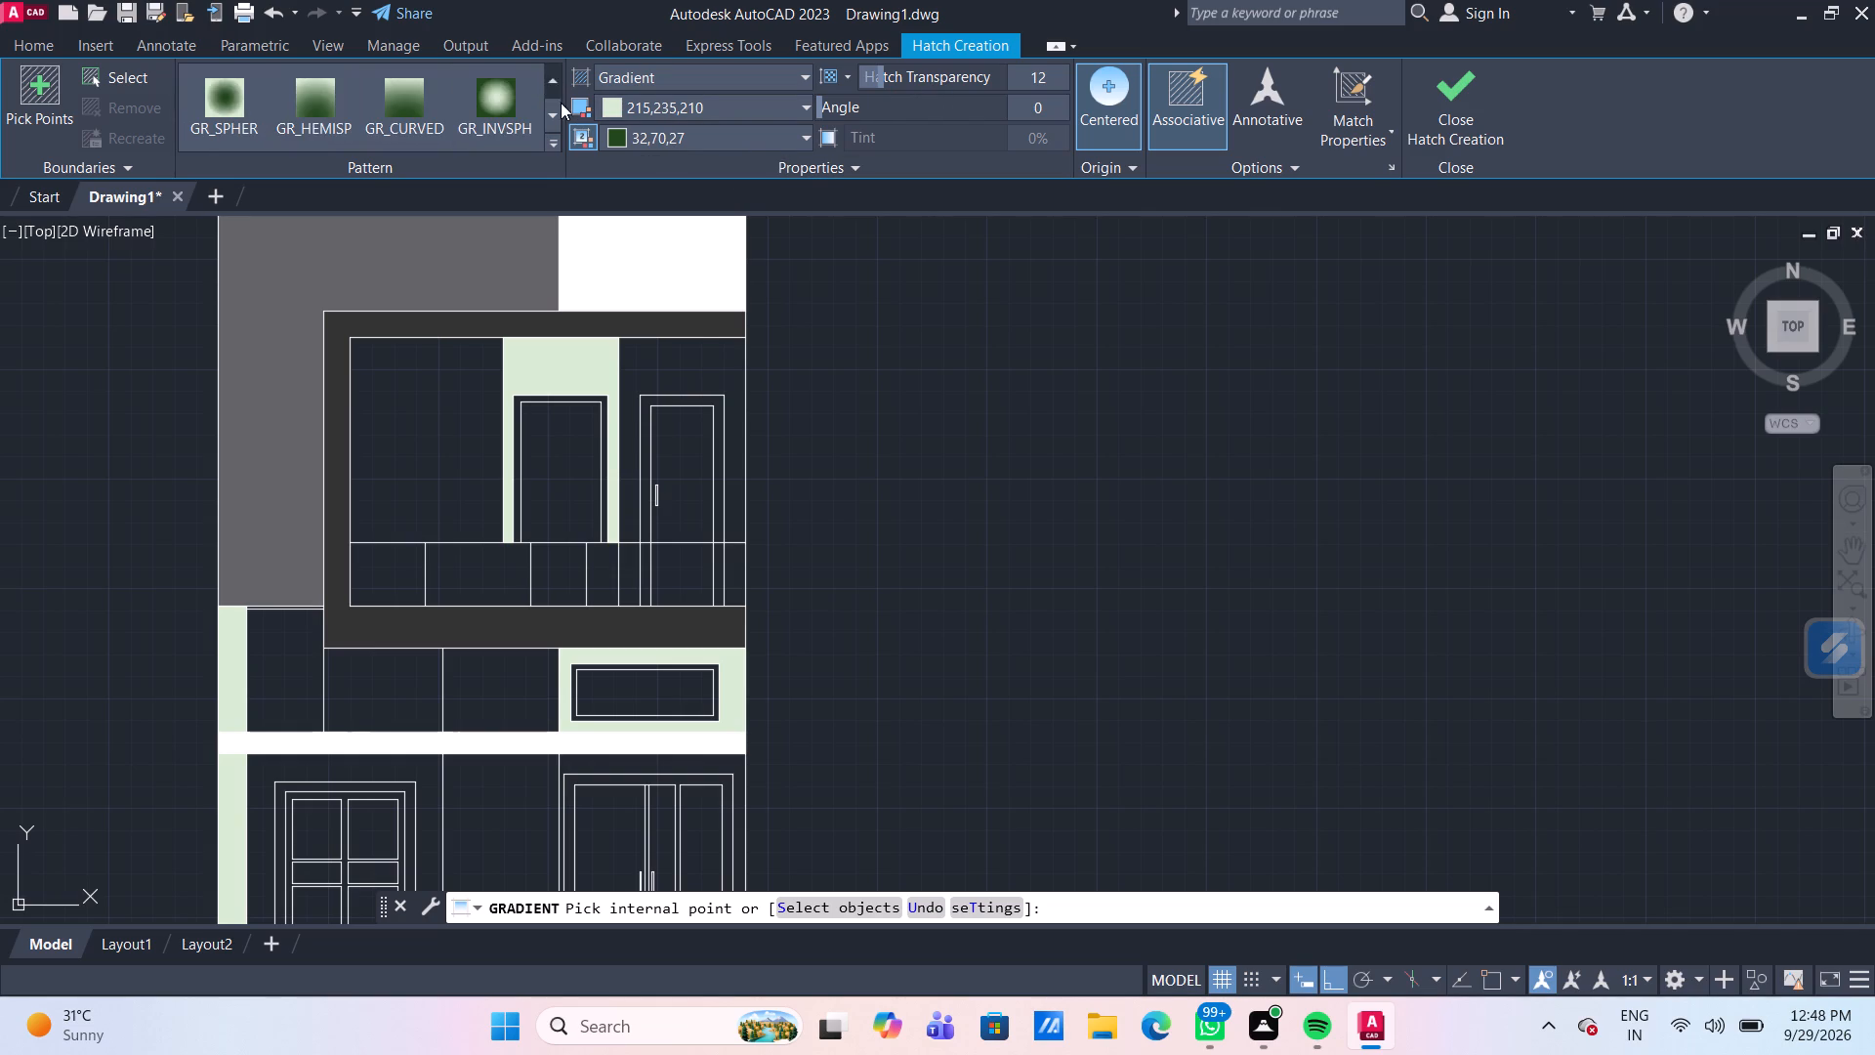
pyautogui.click(552, 122)
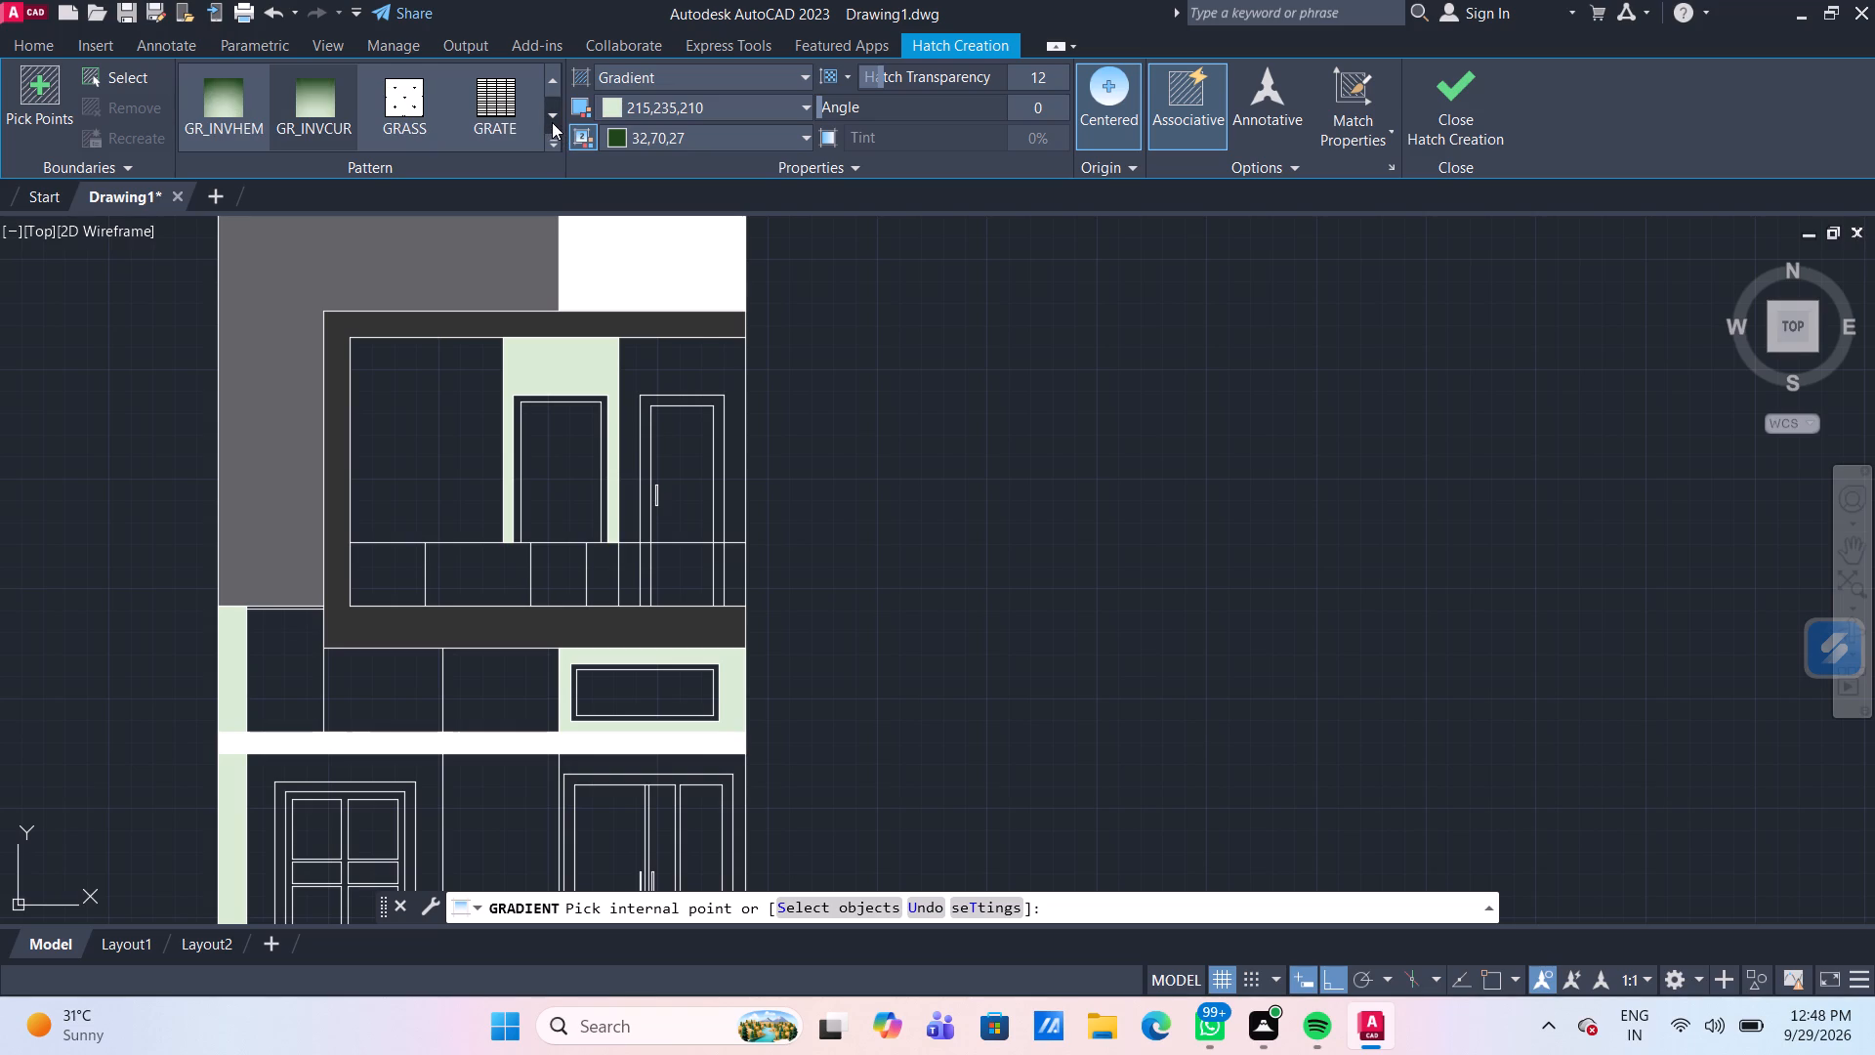
pyautogui.click(320, 90)
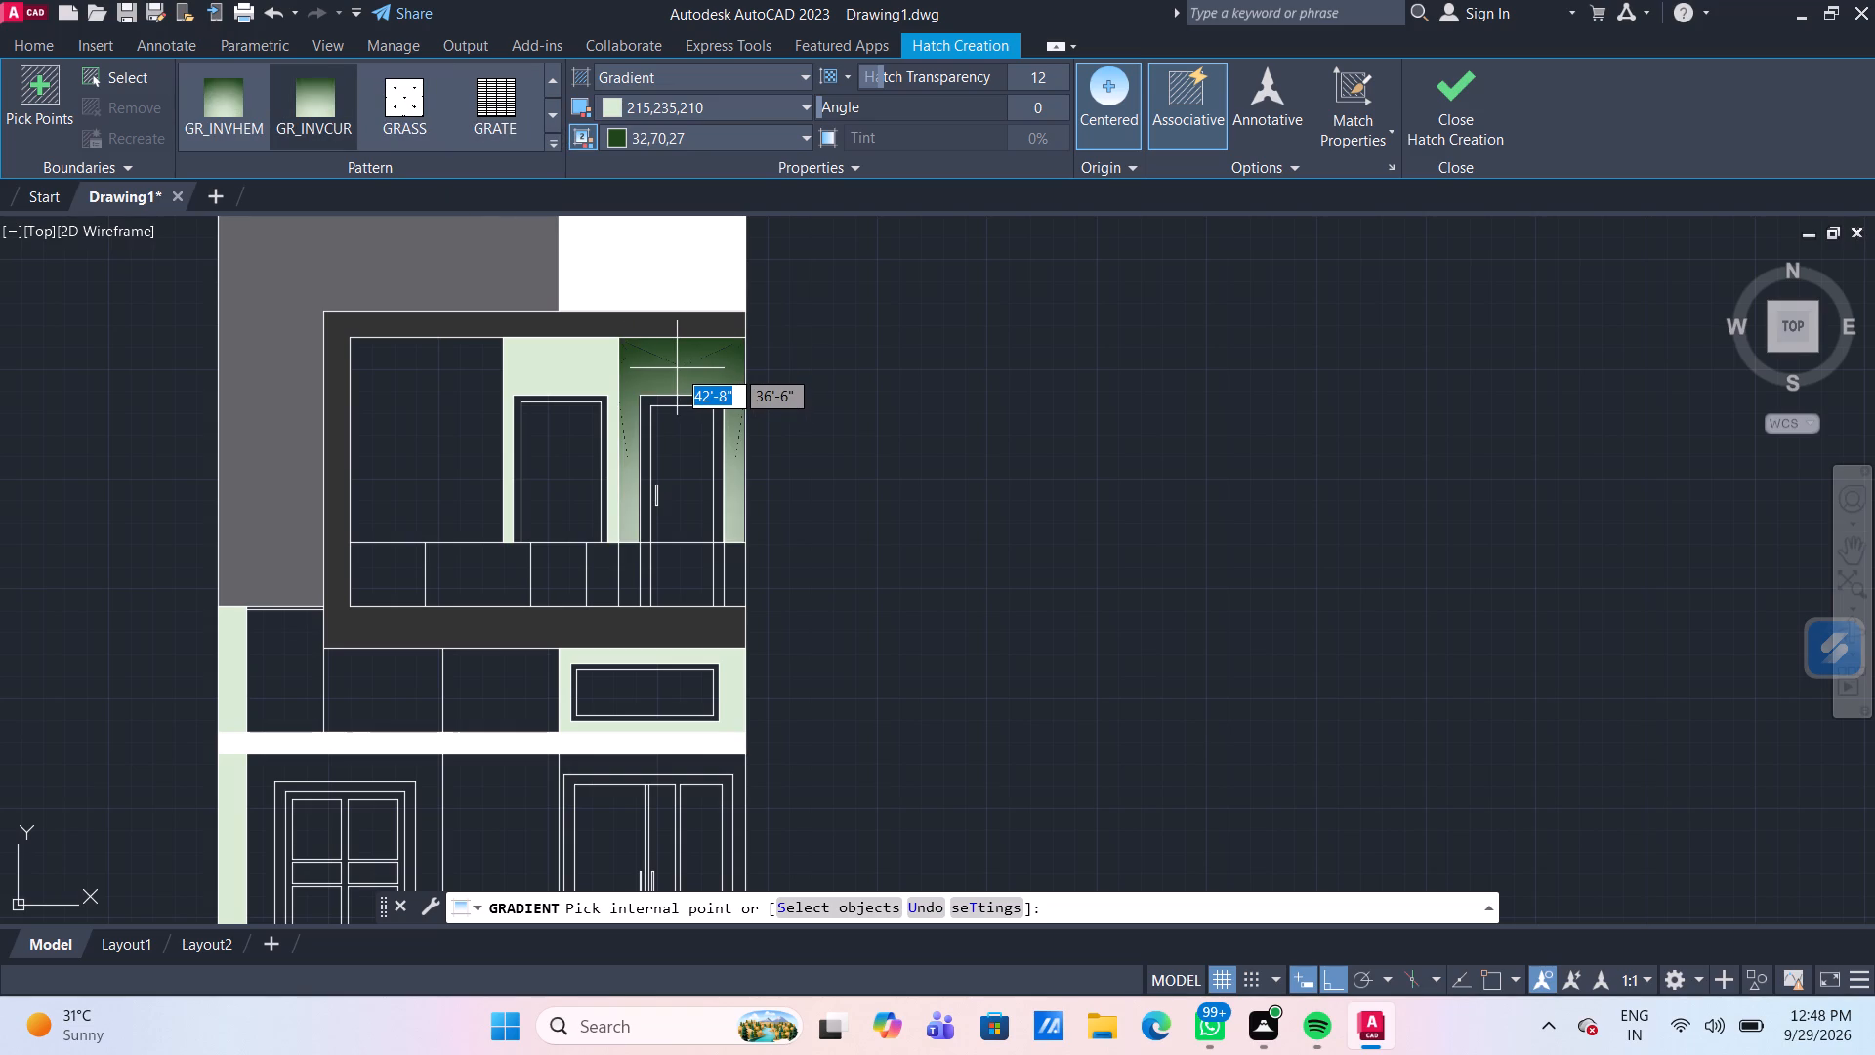
pyautogui.click(226, 95)
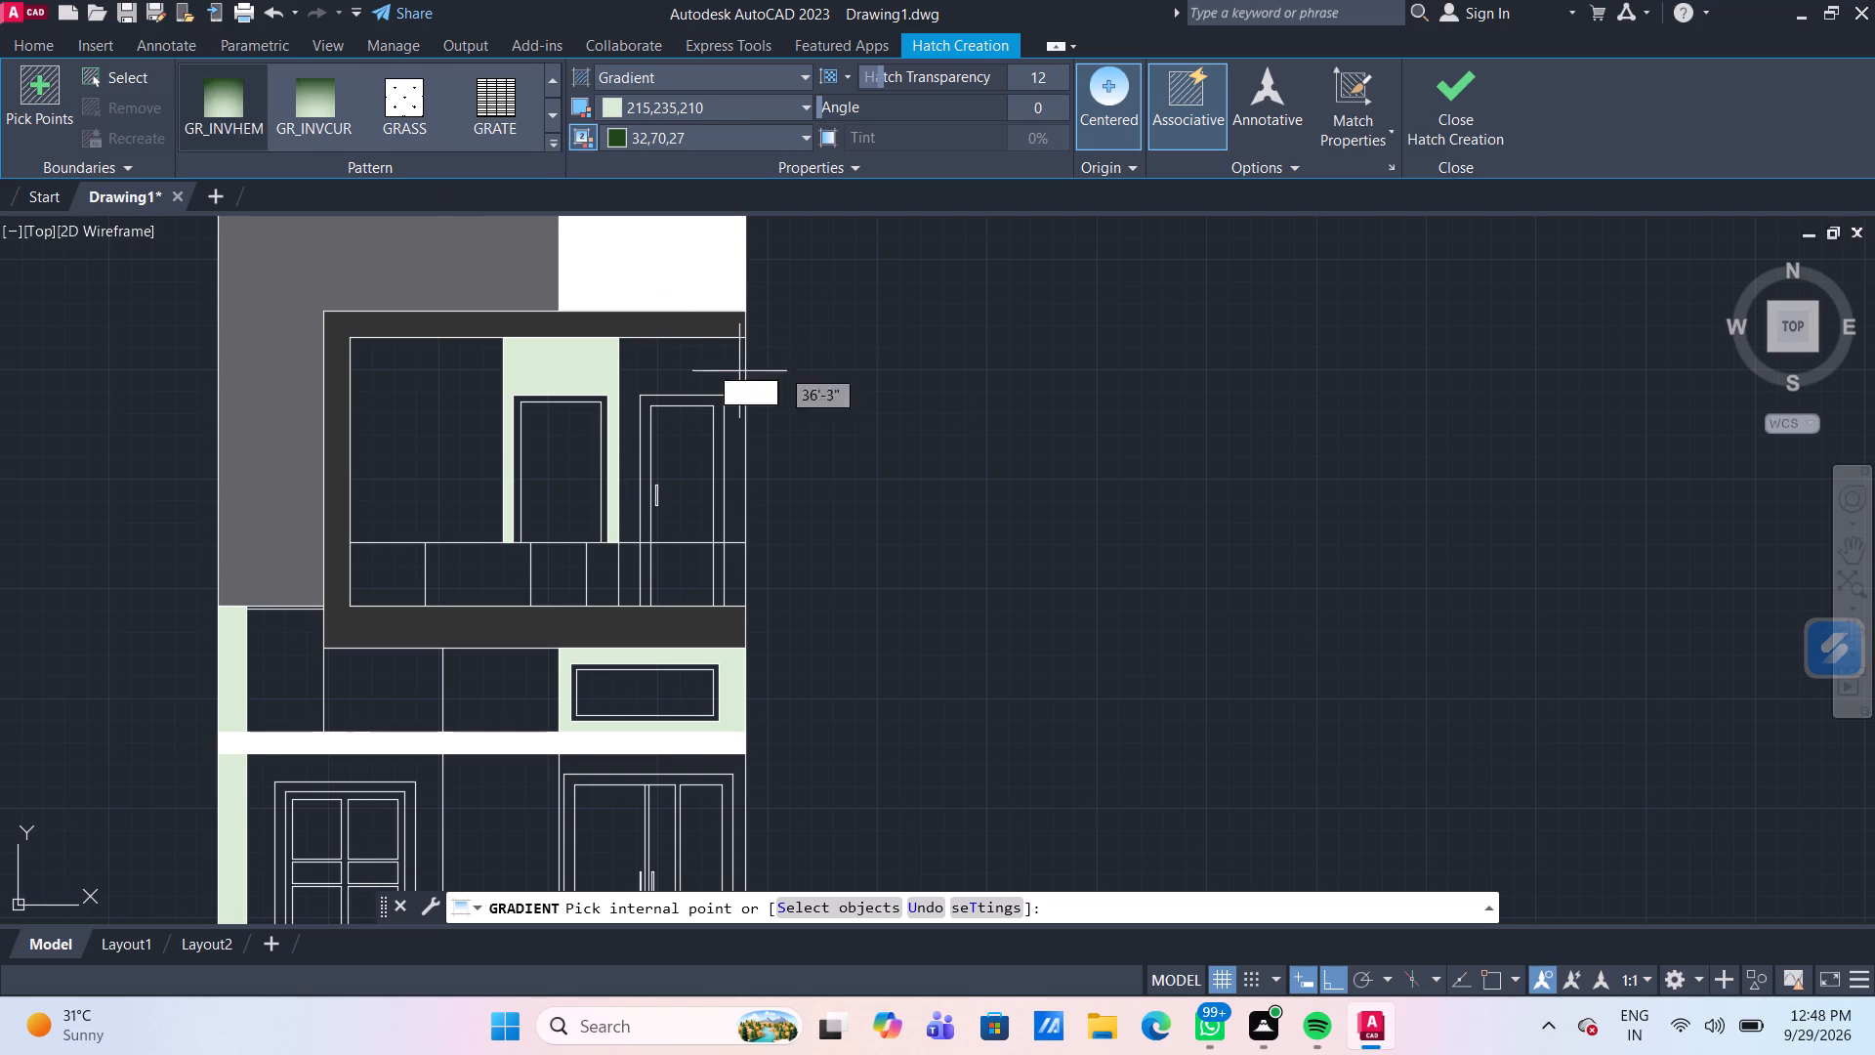
pyautogui.click(312, 90)
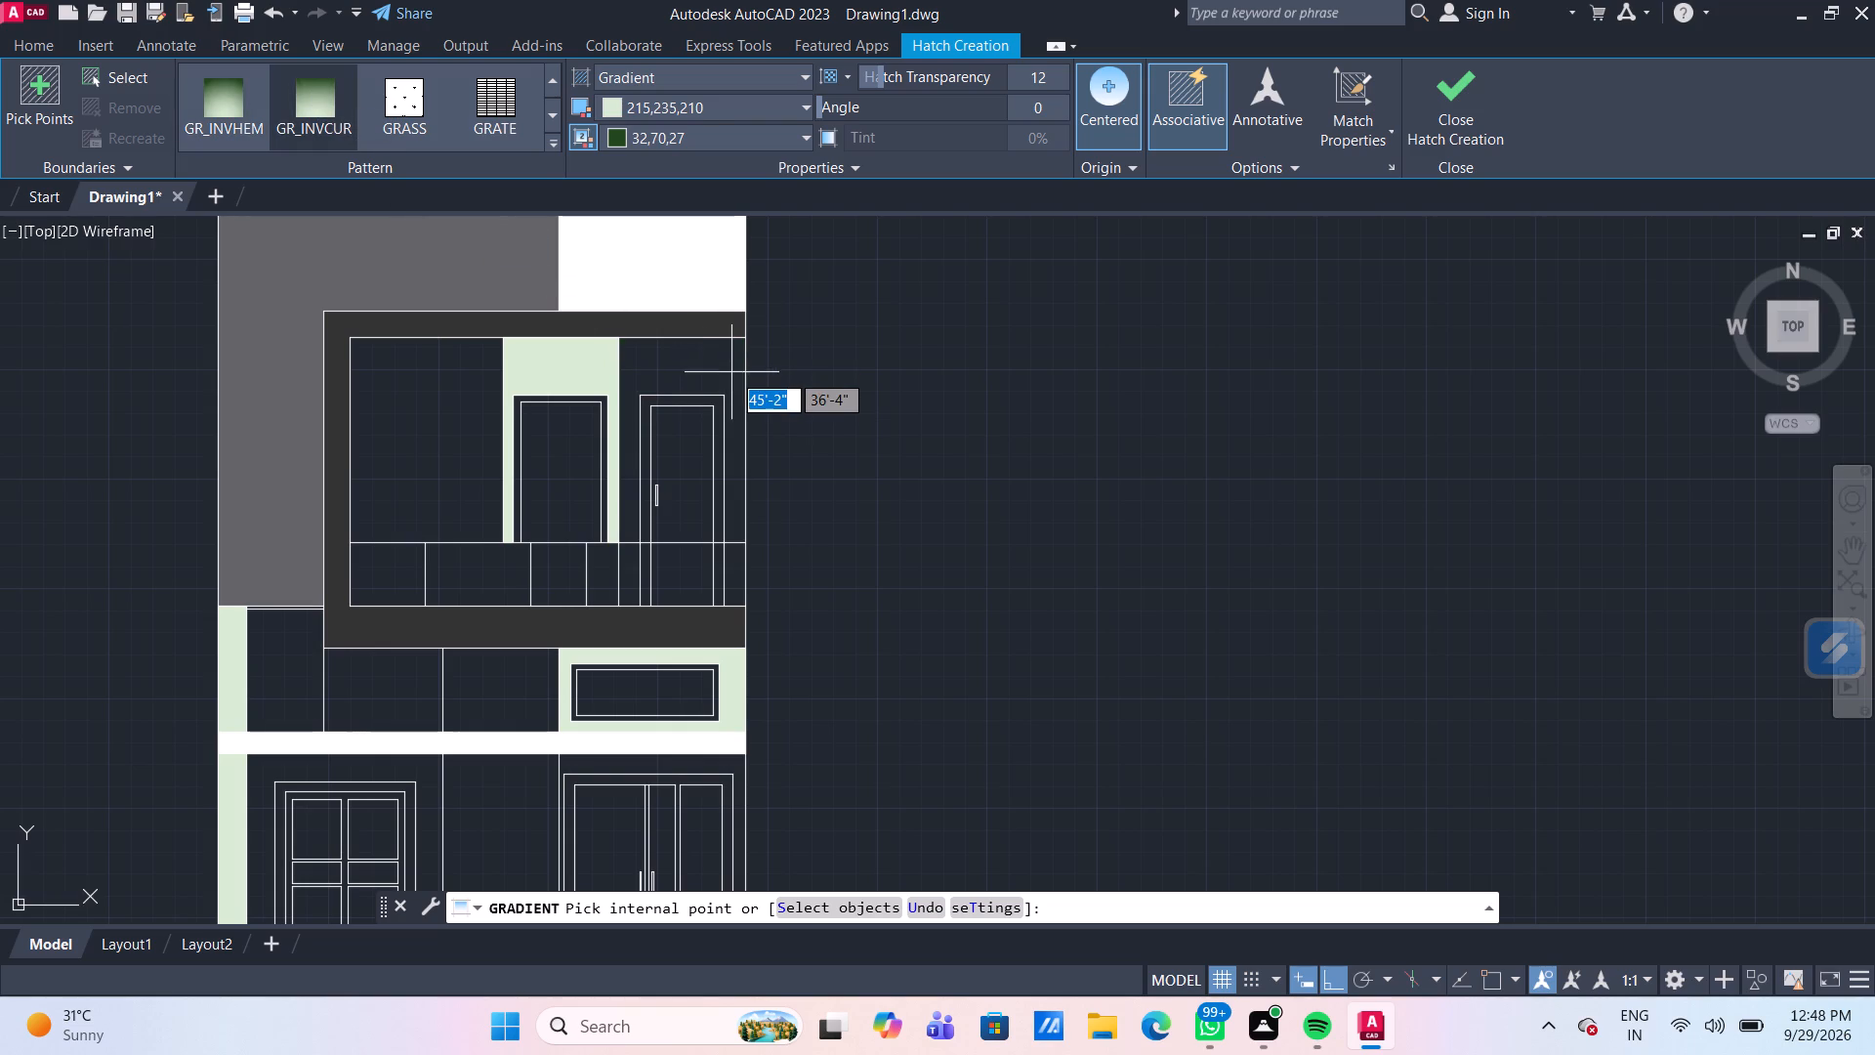
pyautogui.click(696, 375)
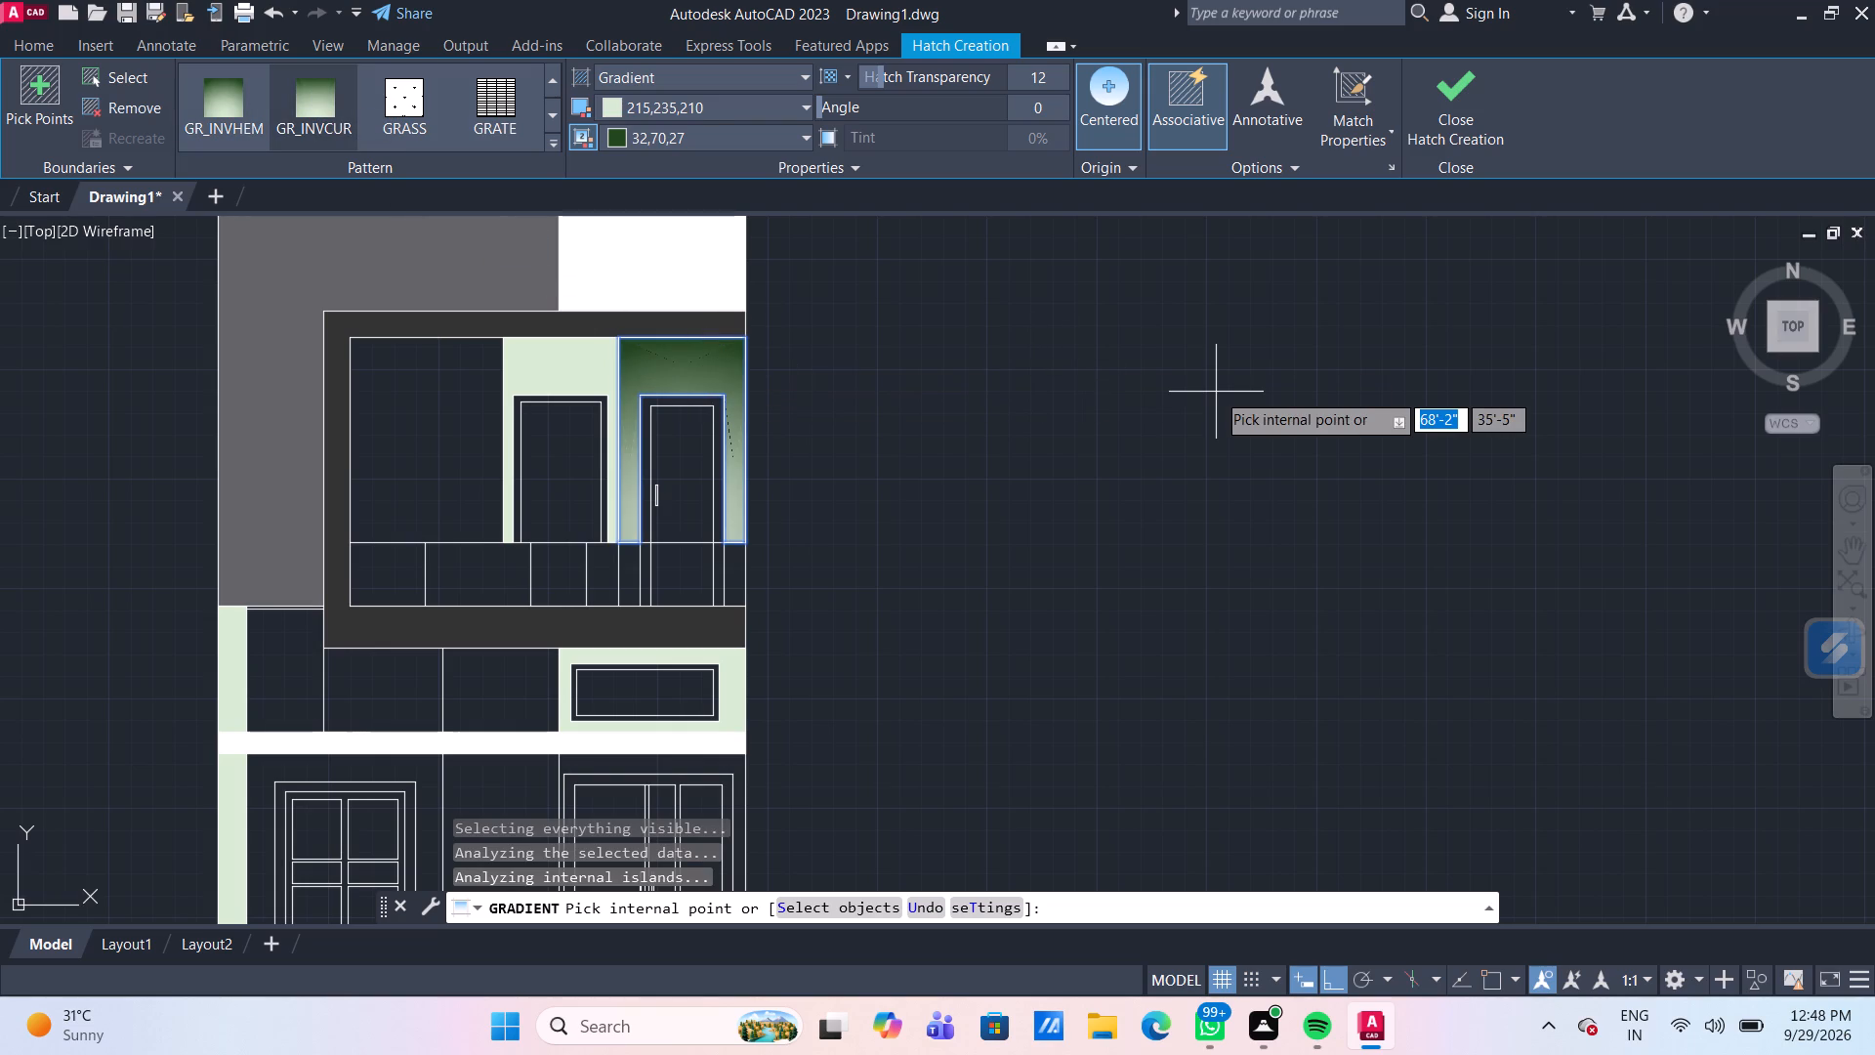
pyautogui.press('Return')
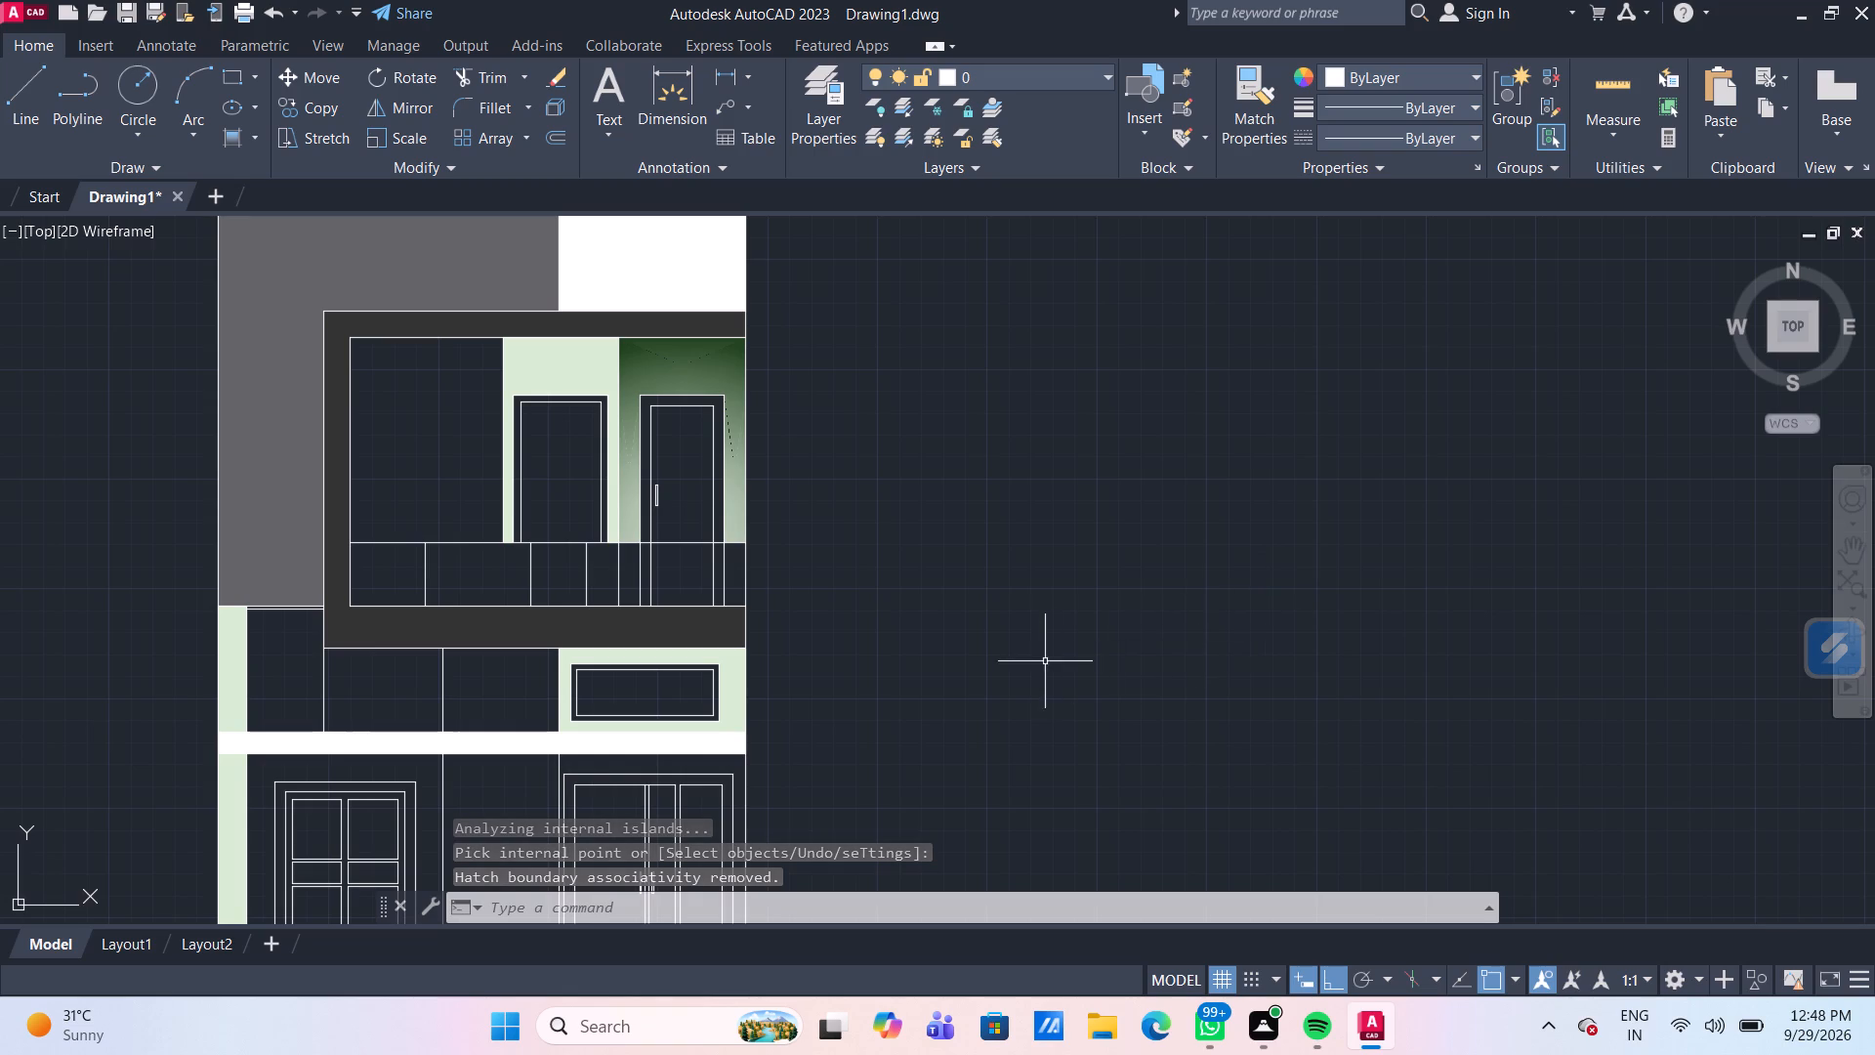
# Fill the four balcony parapet panels left of the upper-storey door with solid hatch 99,100,102.
pyautogui.moveTo(994, 650); pyautogui.dragTo(1000, 570, button='middle')
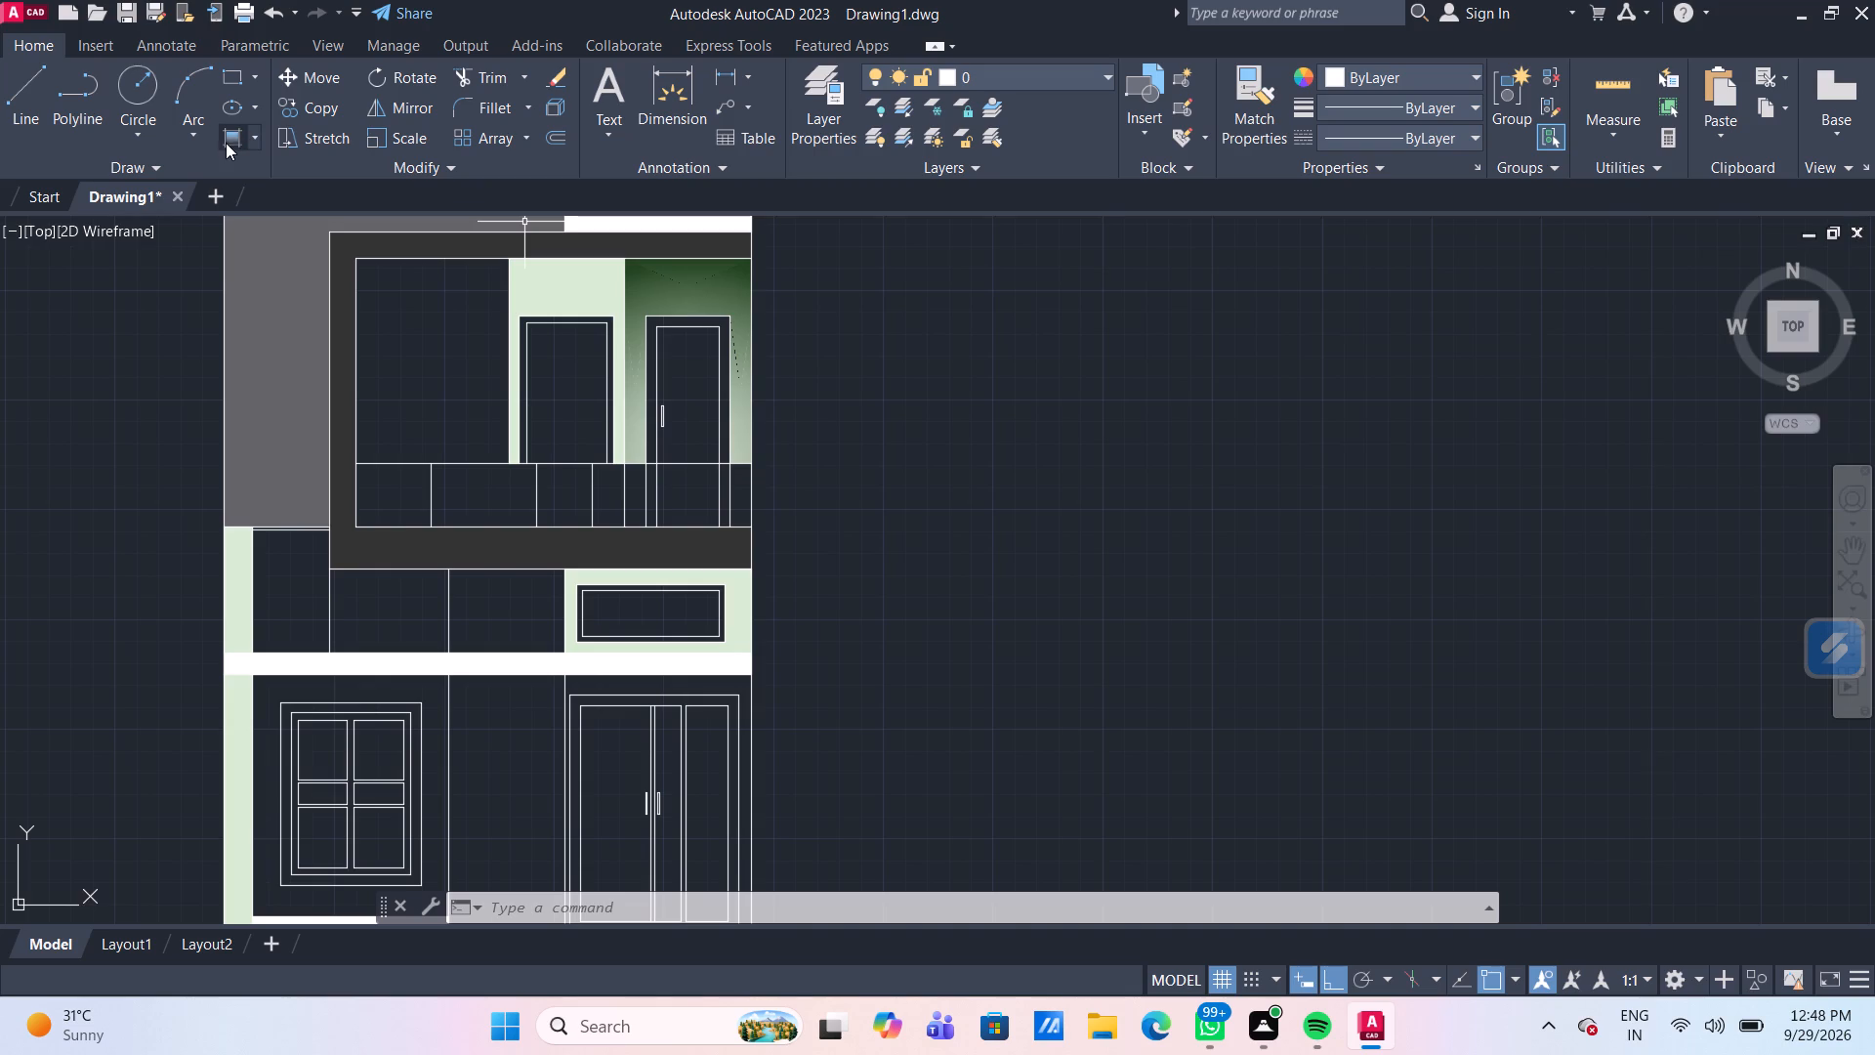
pyautogui.click(256, 148)
pyautogui.click(266, 190)
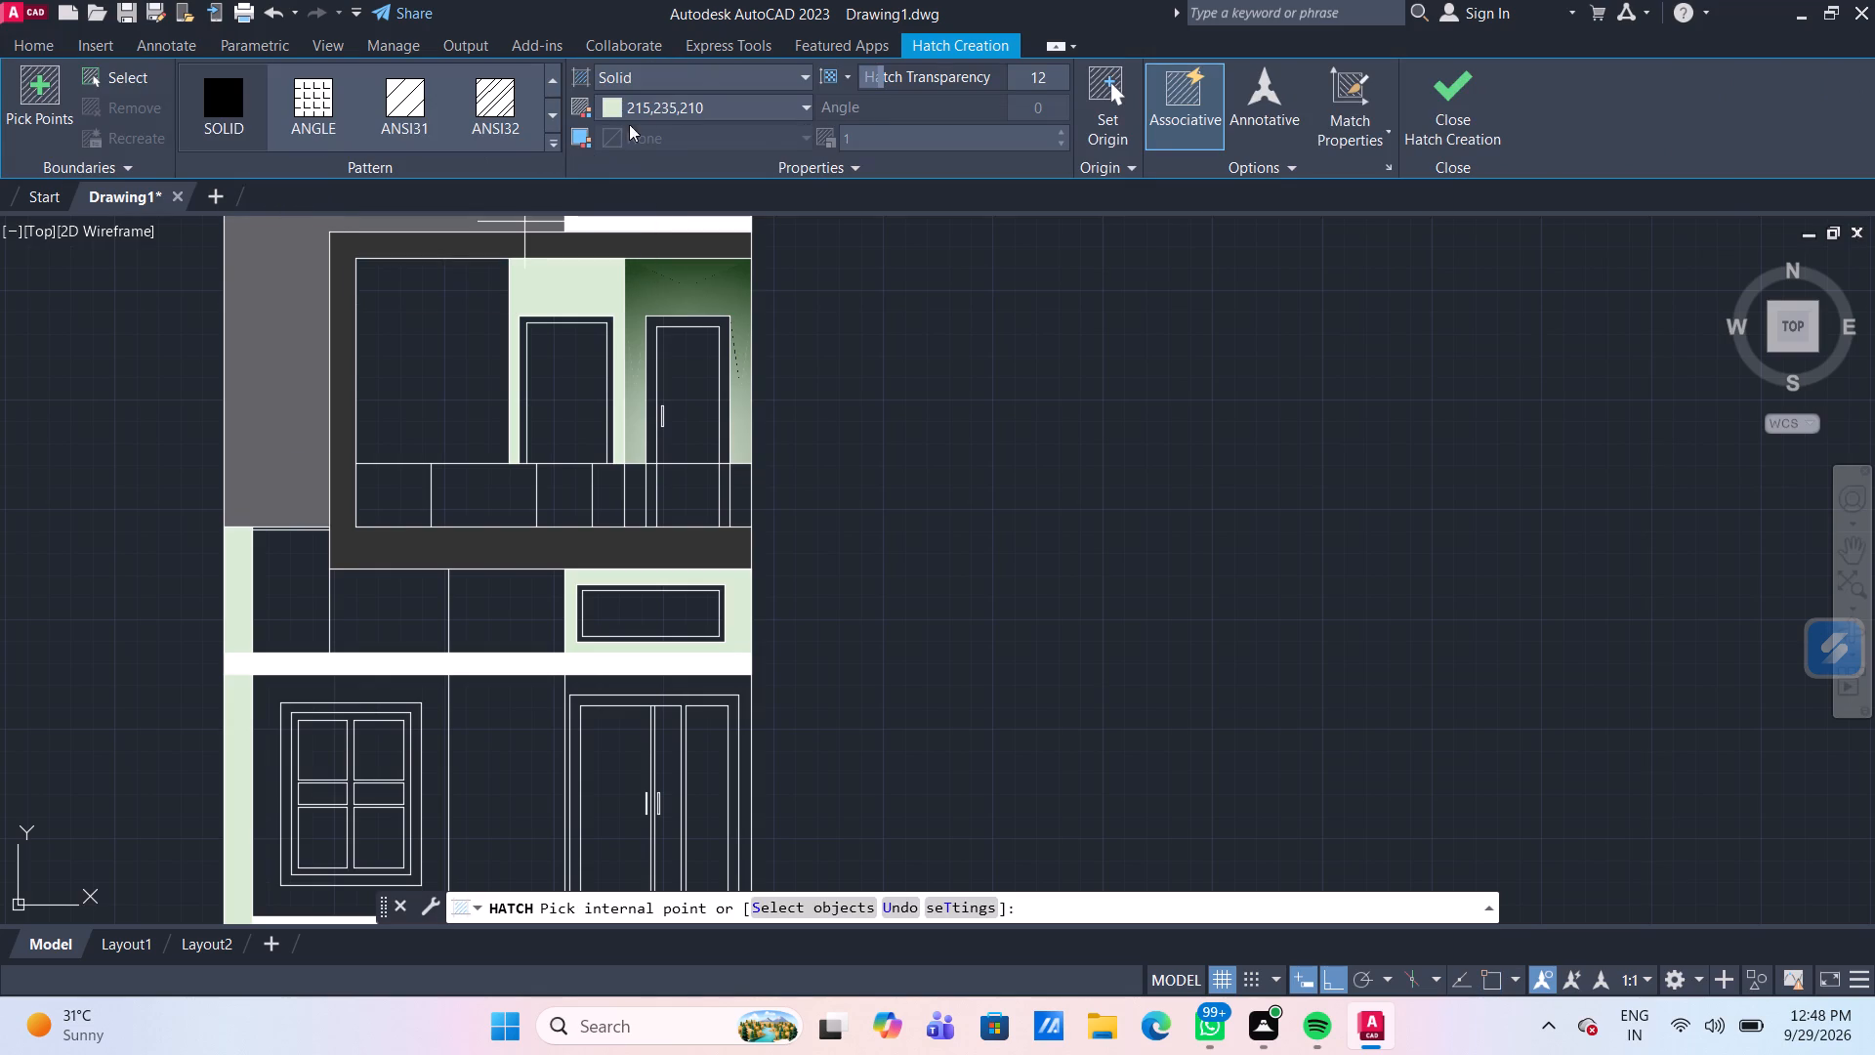
pyautogui.click(658, 108)
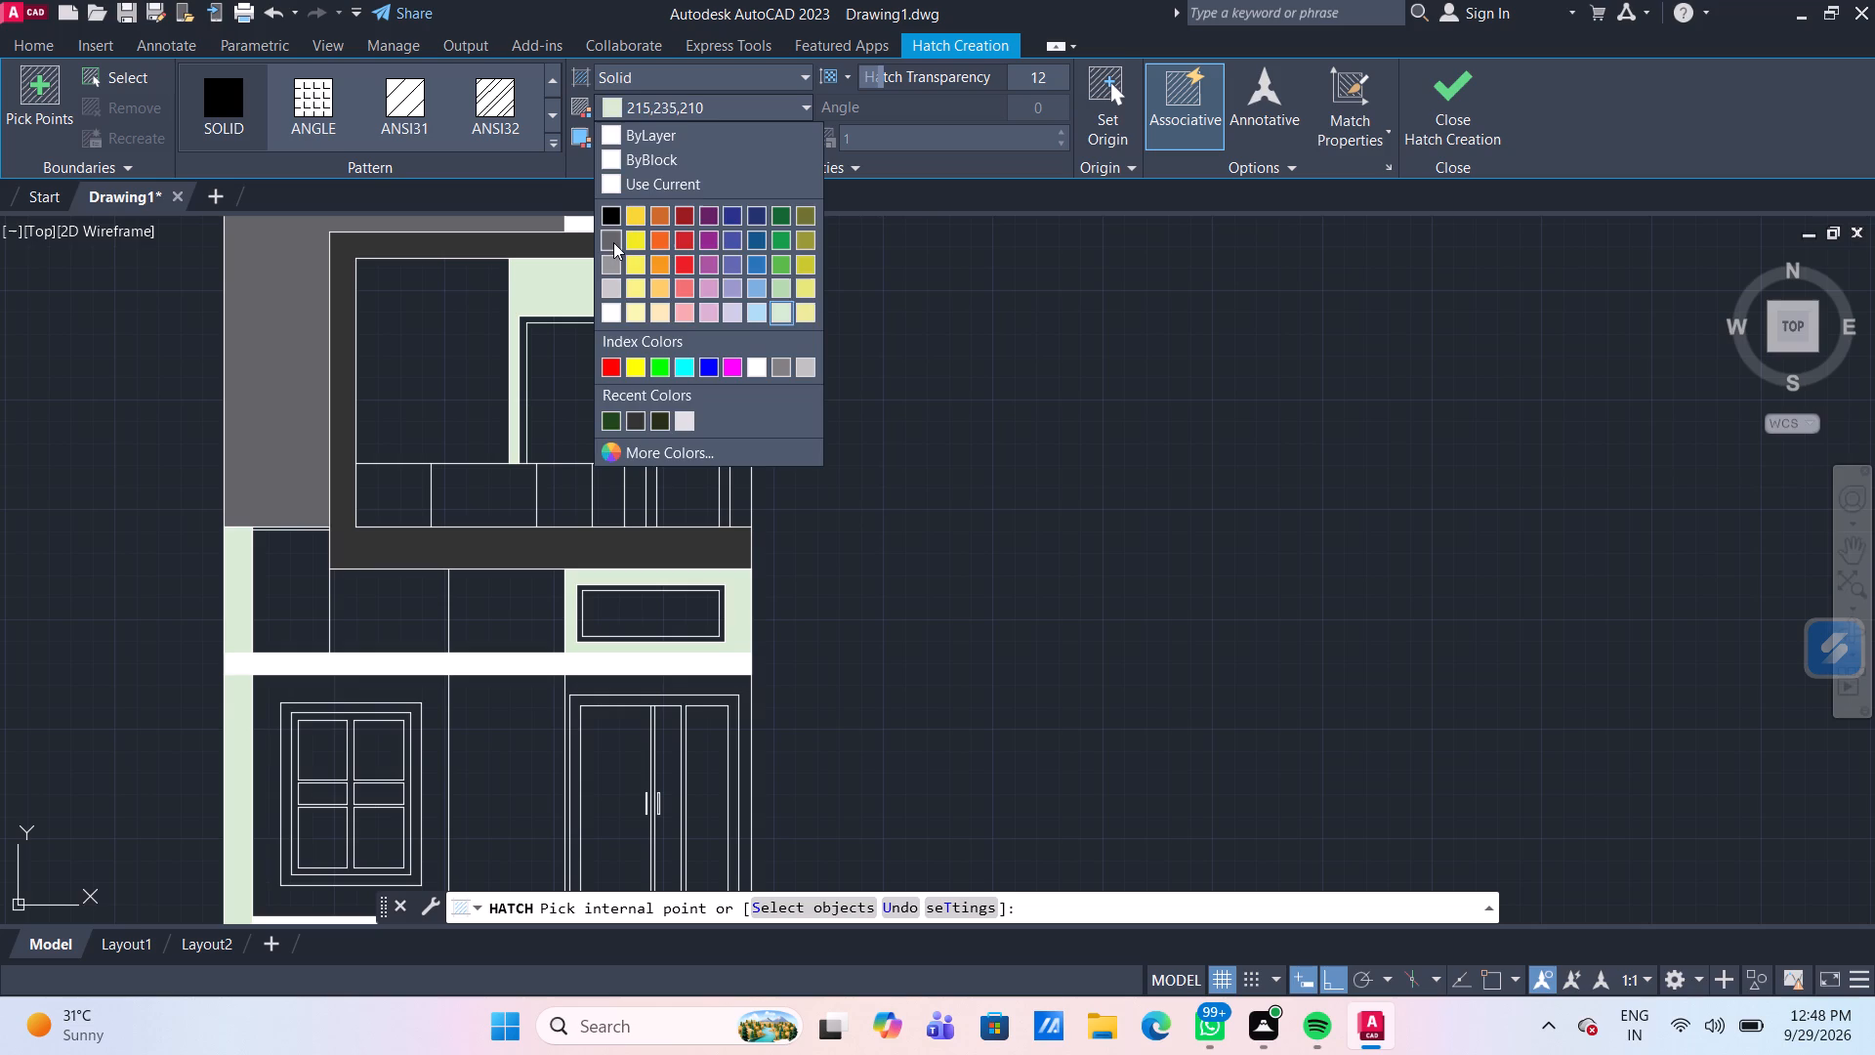
pyautogui.click(613, 242)
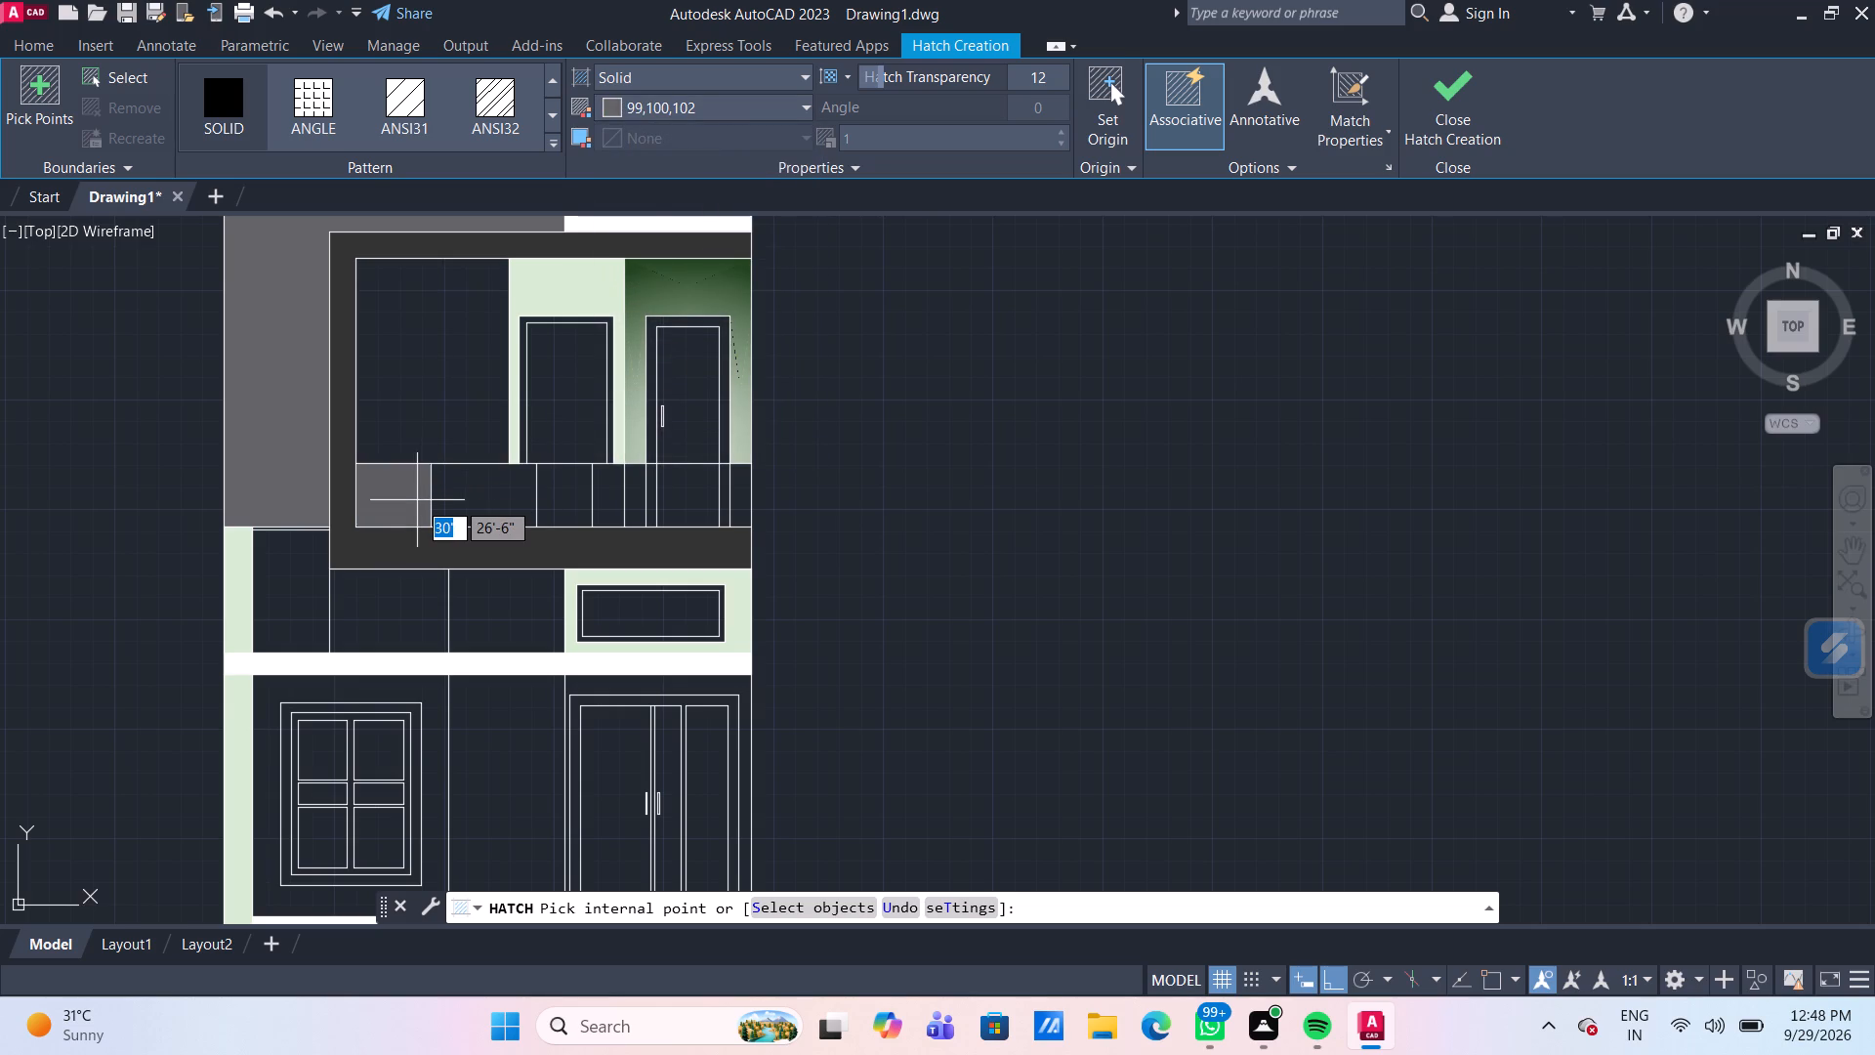
pyautogui.click(417, 500)
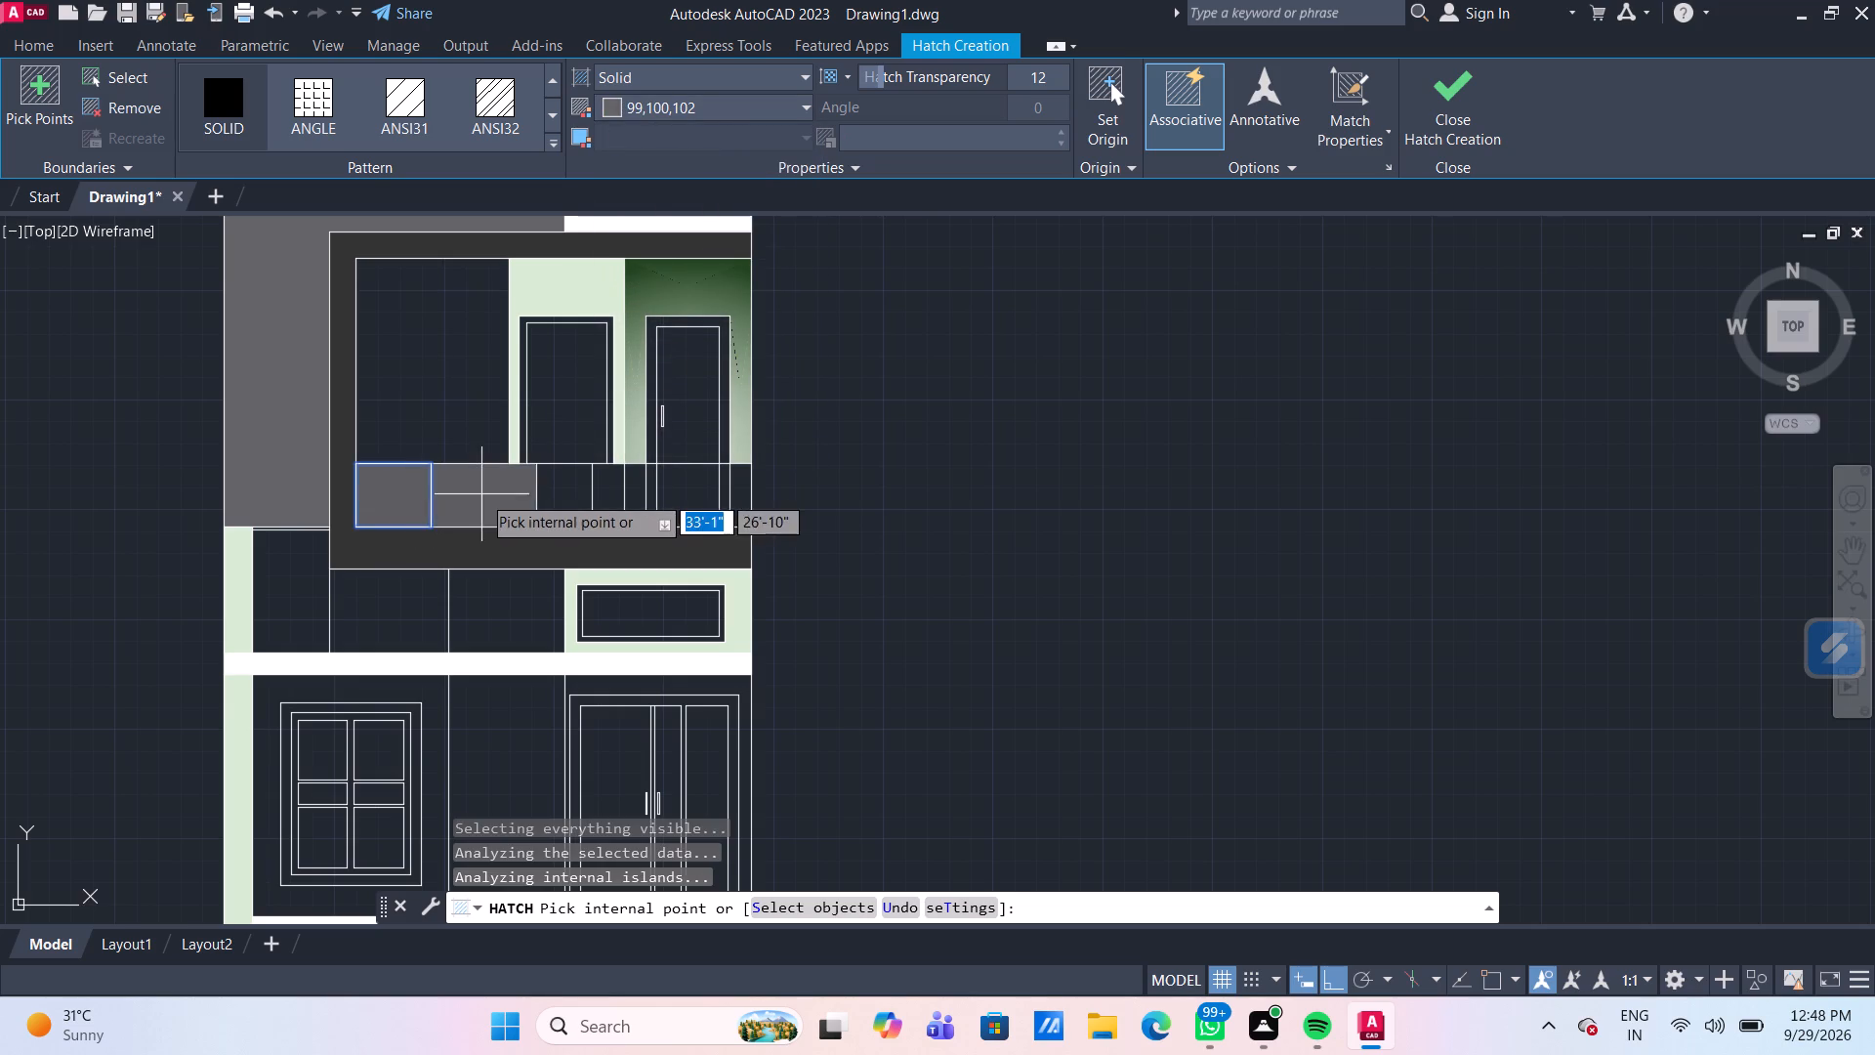
pyautogui.click(490, 495)
pyautogui.click(556, 496)
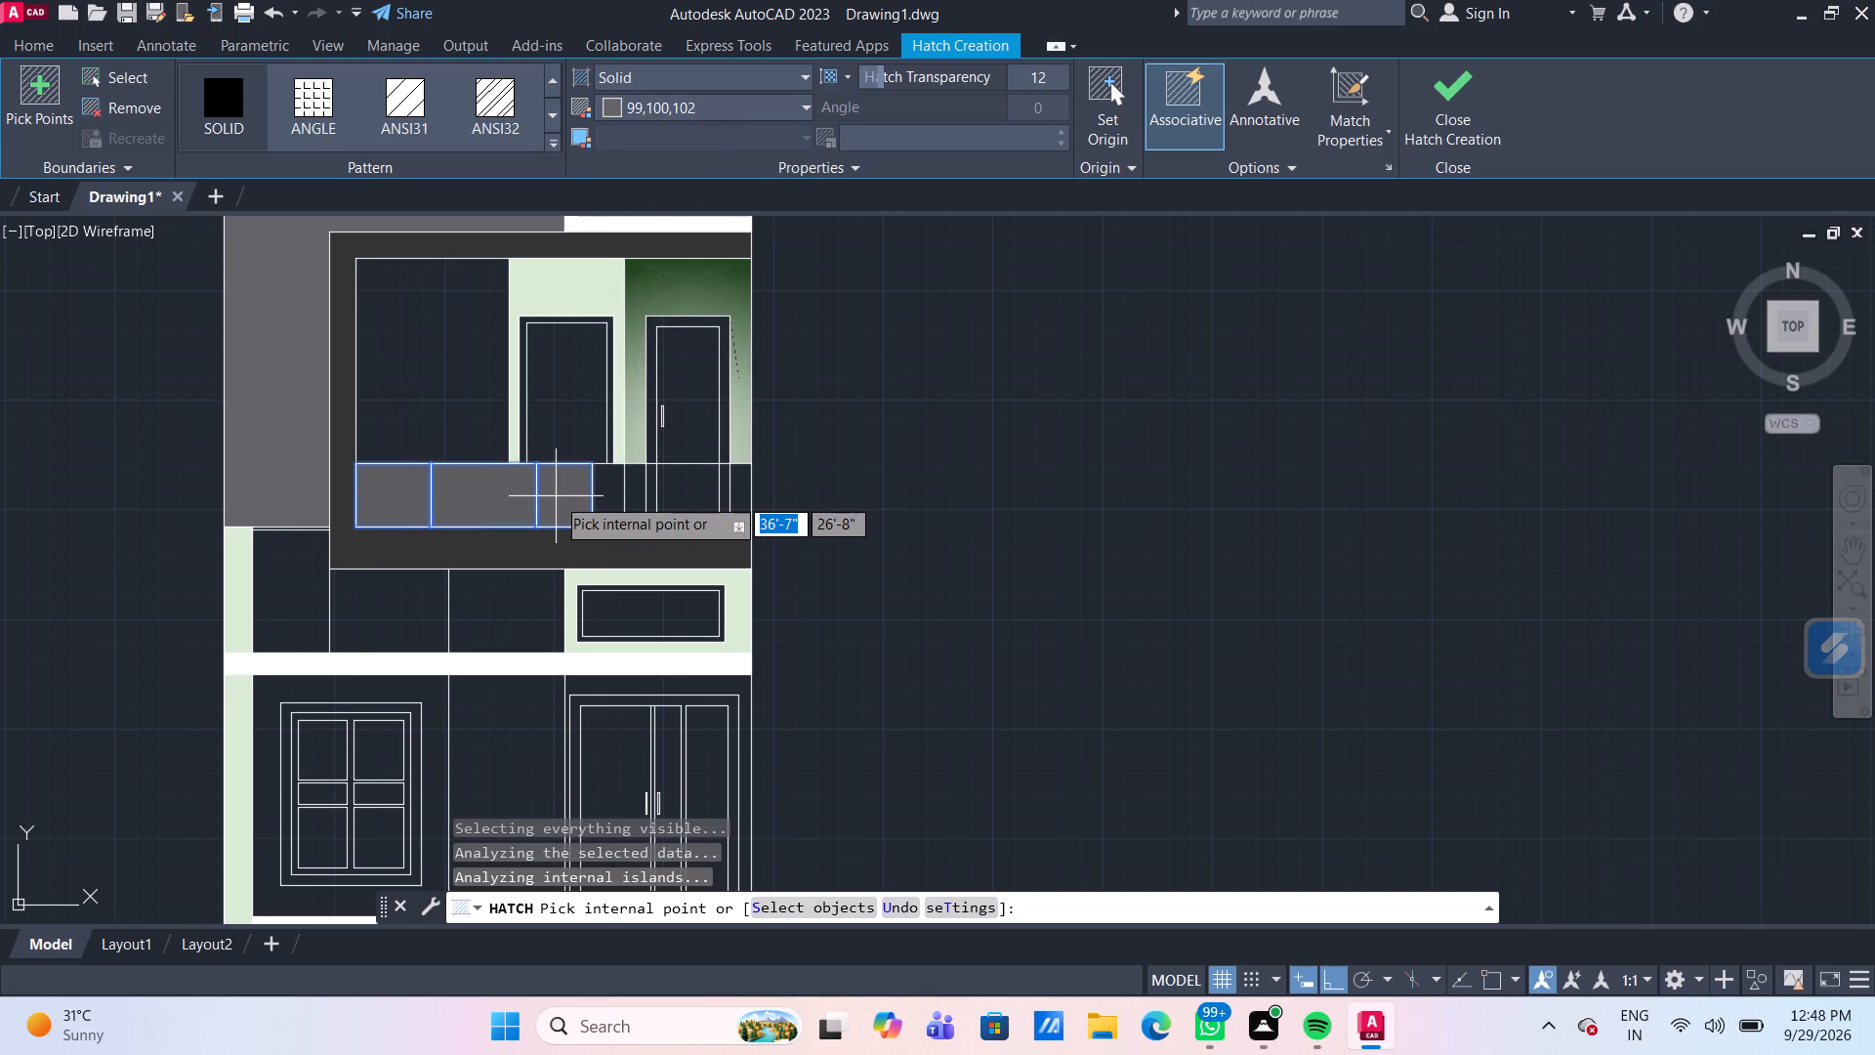
pyautogui.click(608, 498)
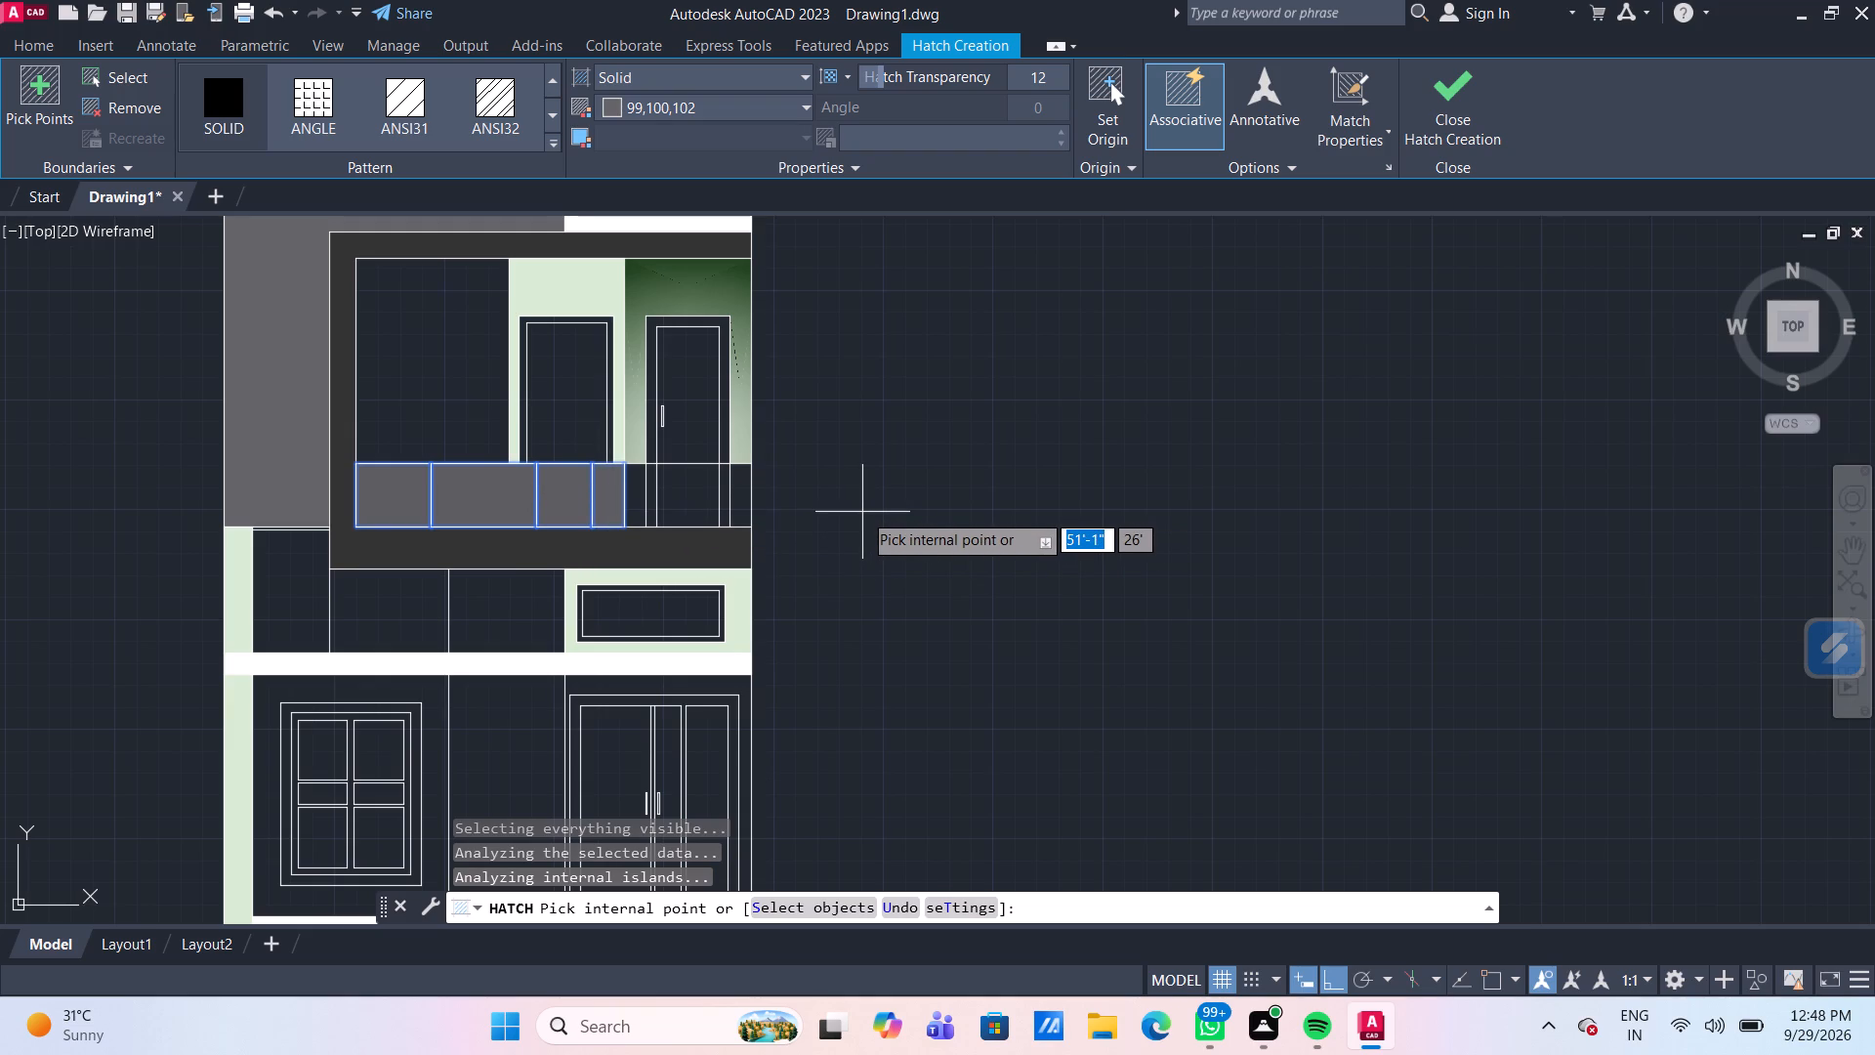
pyautogui.press('Escape')
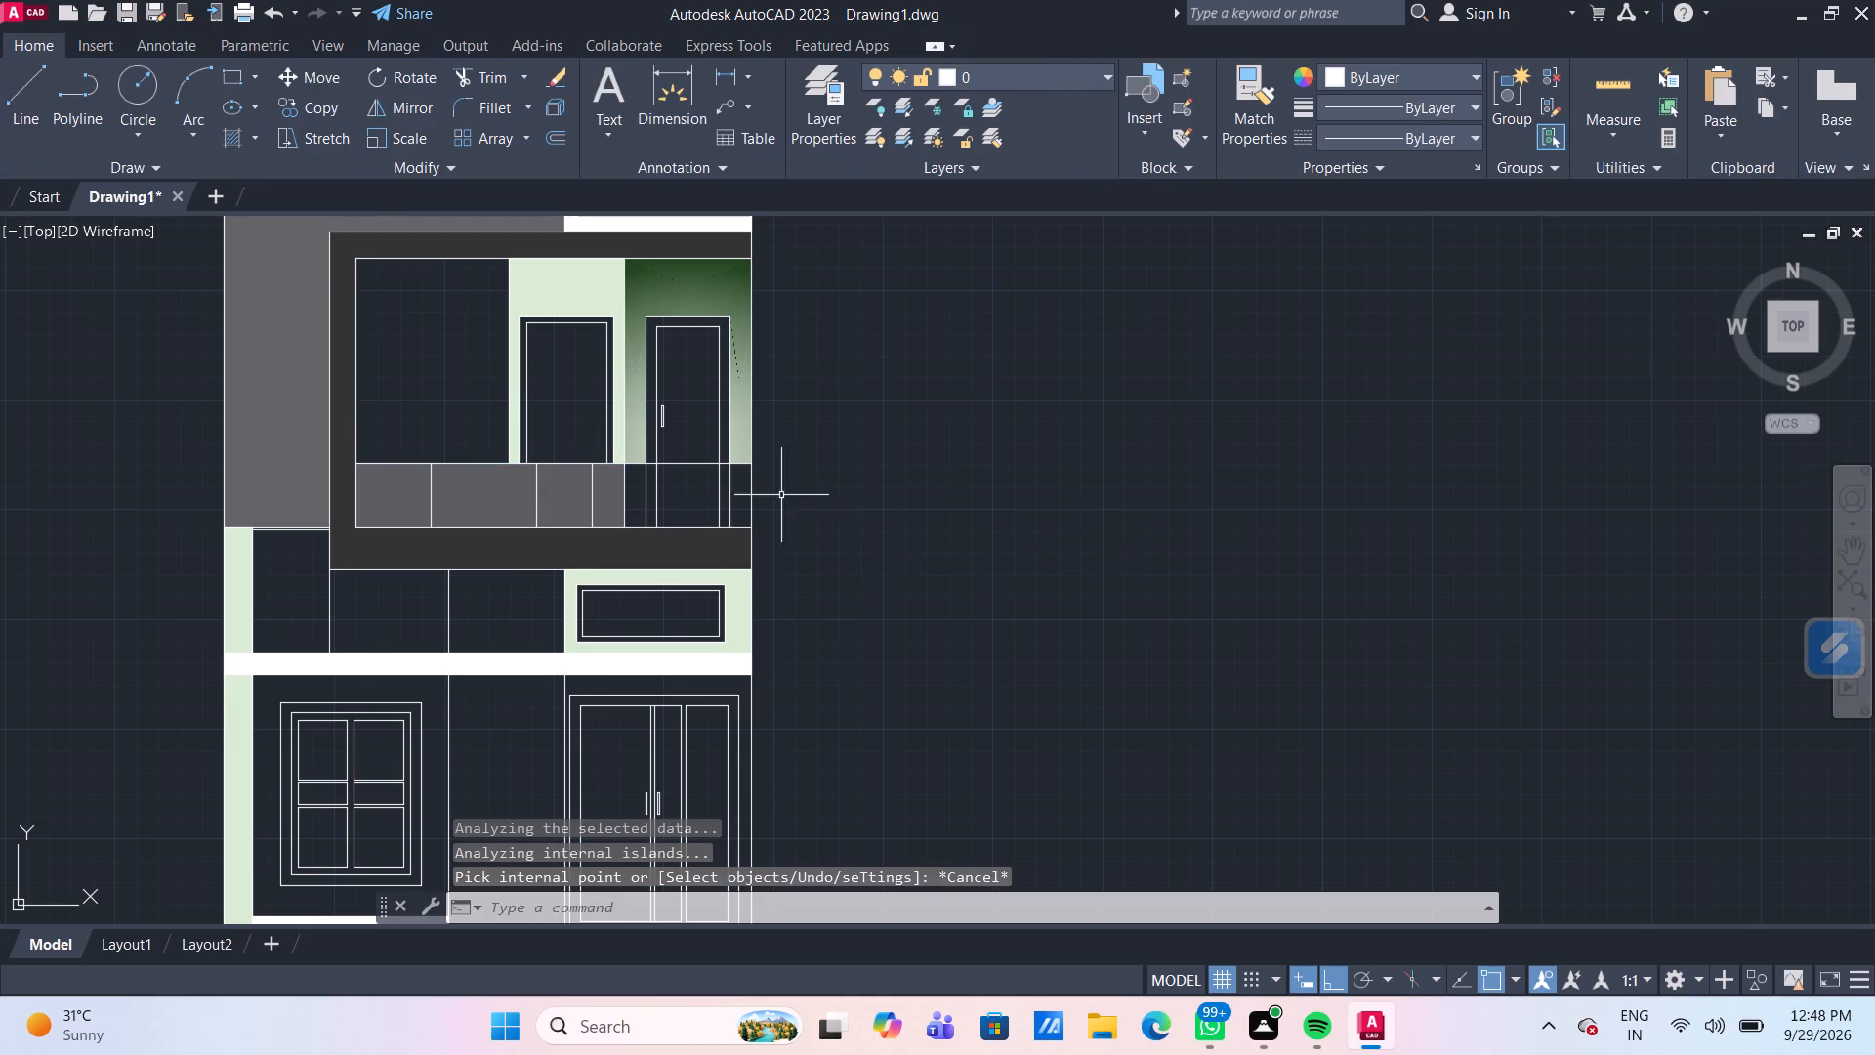
# Fill the two narrow strips flanking the lower part of the balcony door with solid hatch 175,217,170.
pyautogui.scroll(1, 722, 495)
pyautogui.moveTo(920, 531); pyautogui.dragTo(895, 531, button='middle')
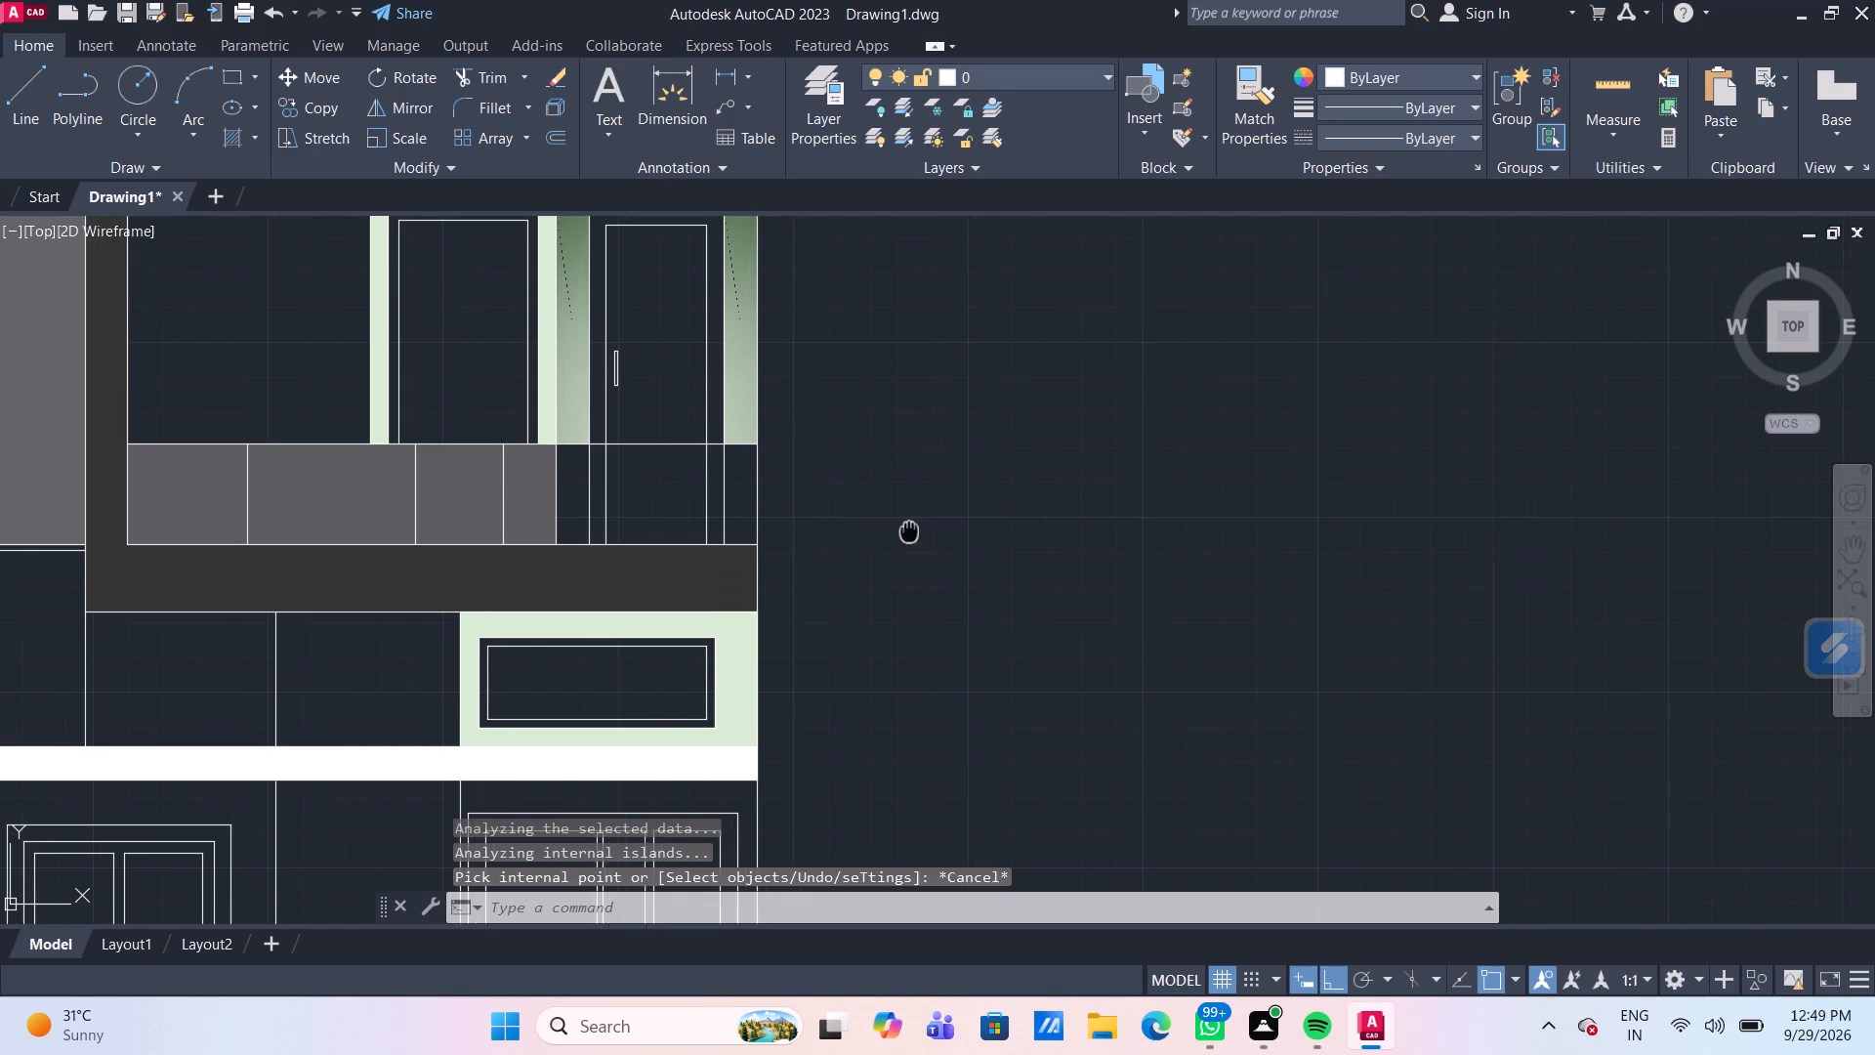
pyautogui.moveTo(895, 531); pyautogui.dragTo(818, 542, button='middle')
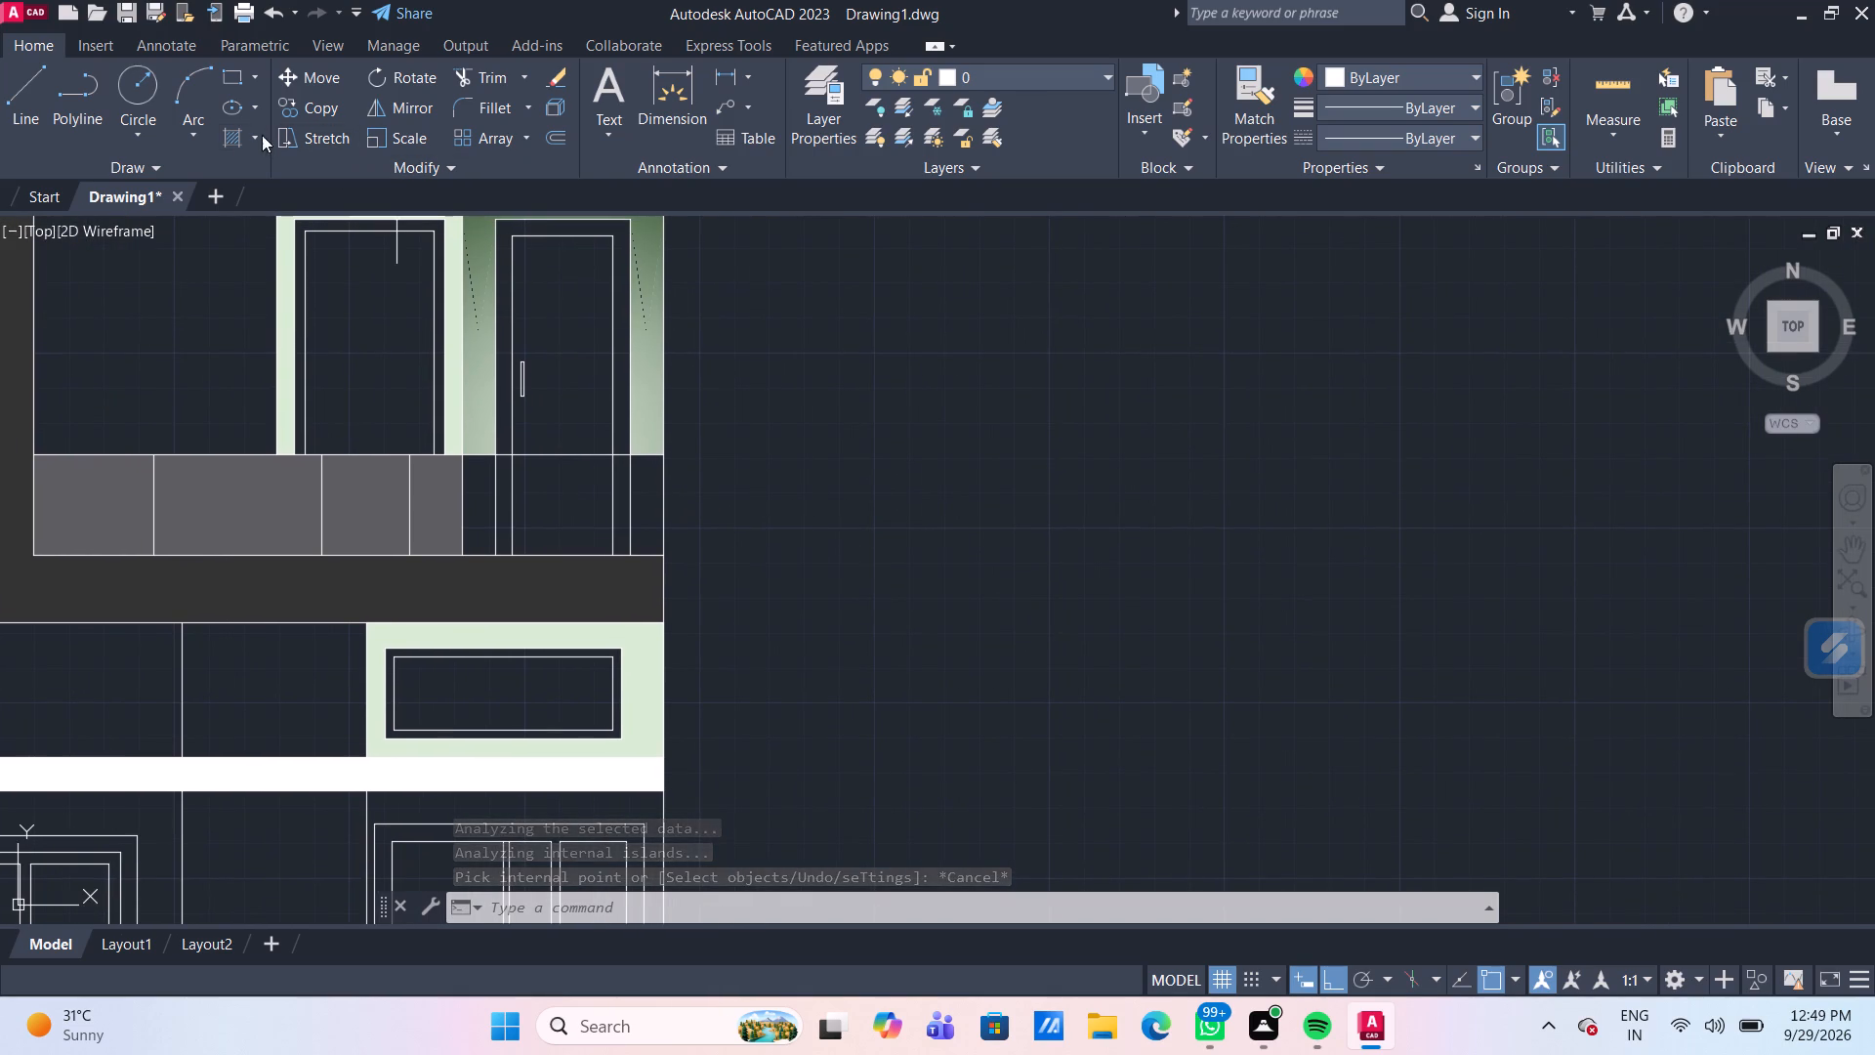
pyautogui.click(235, 144)
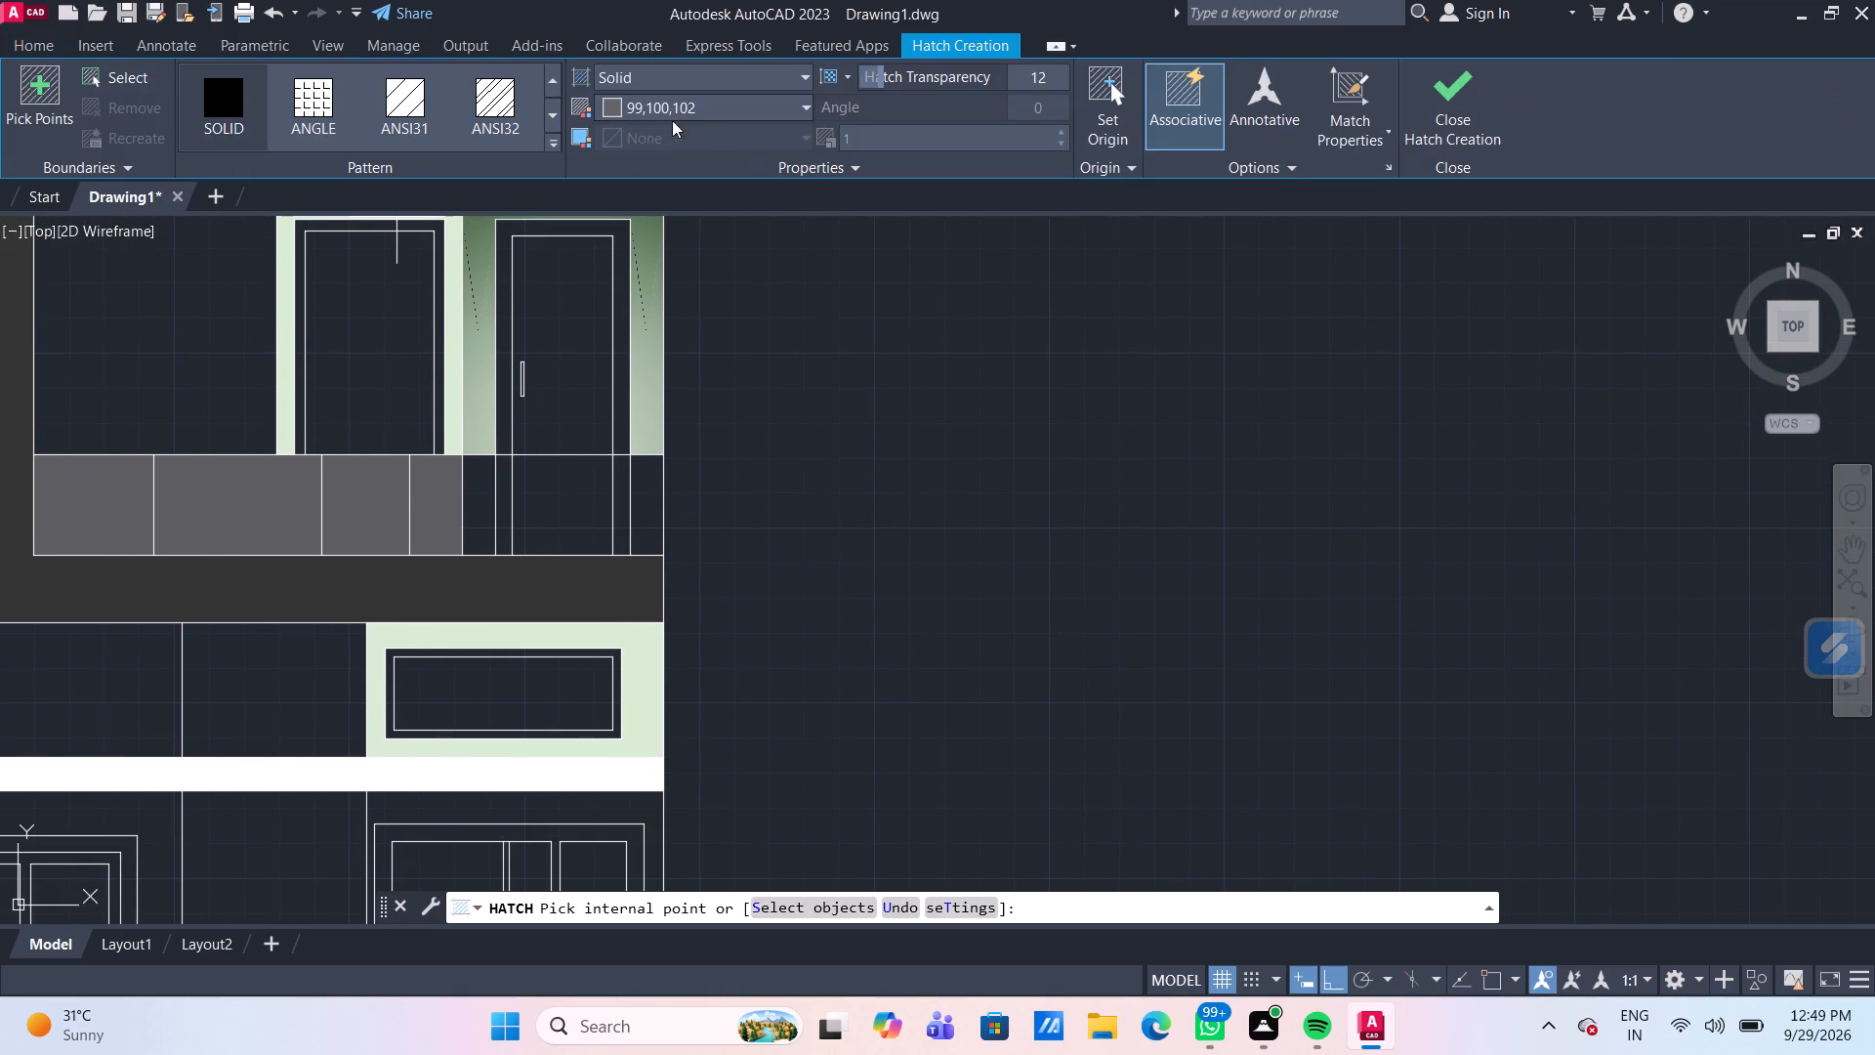
pyautogui.click(727, 108)
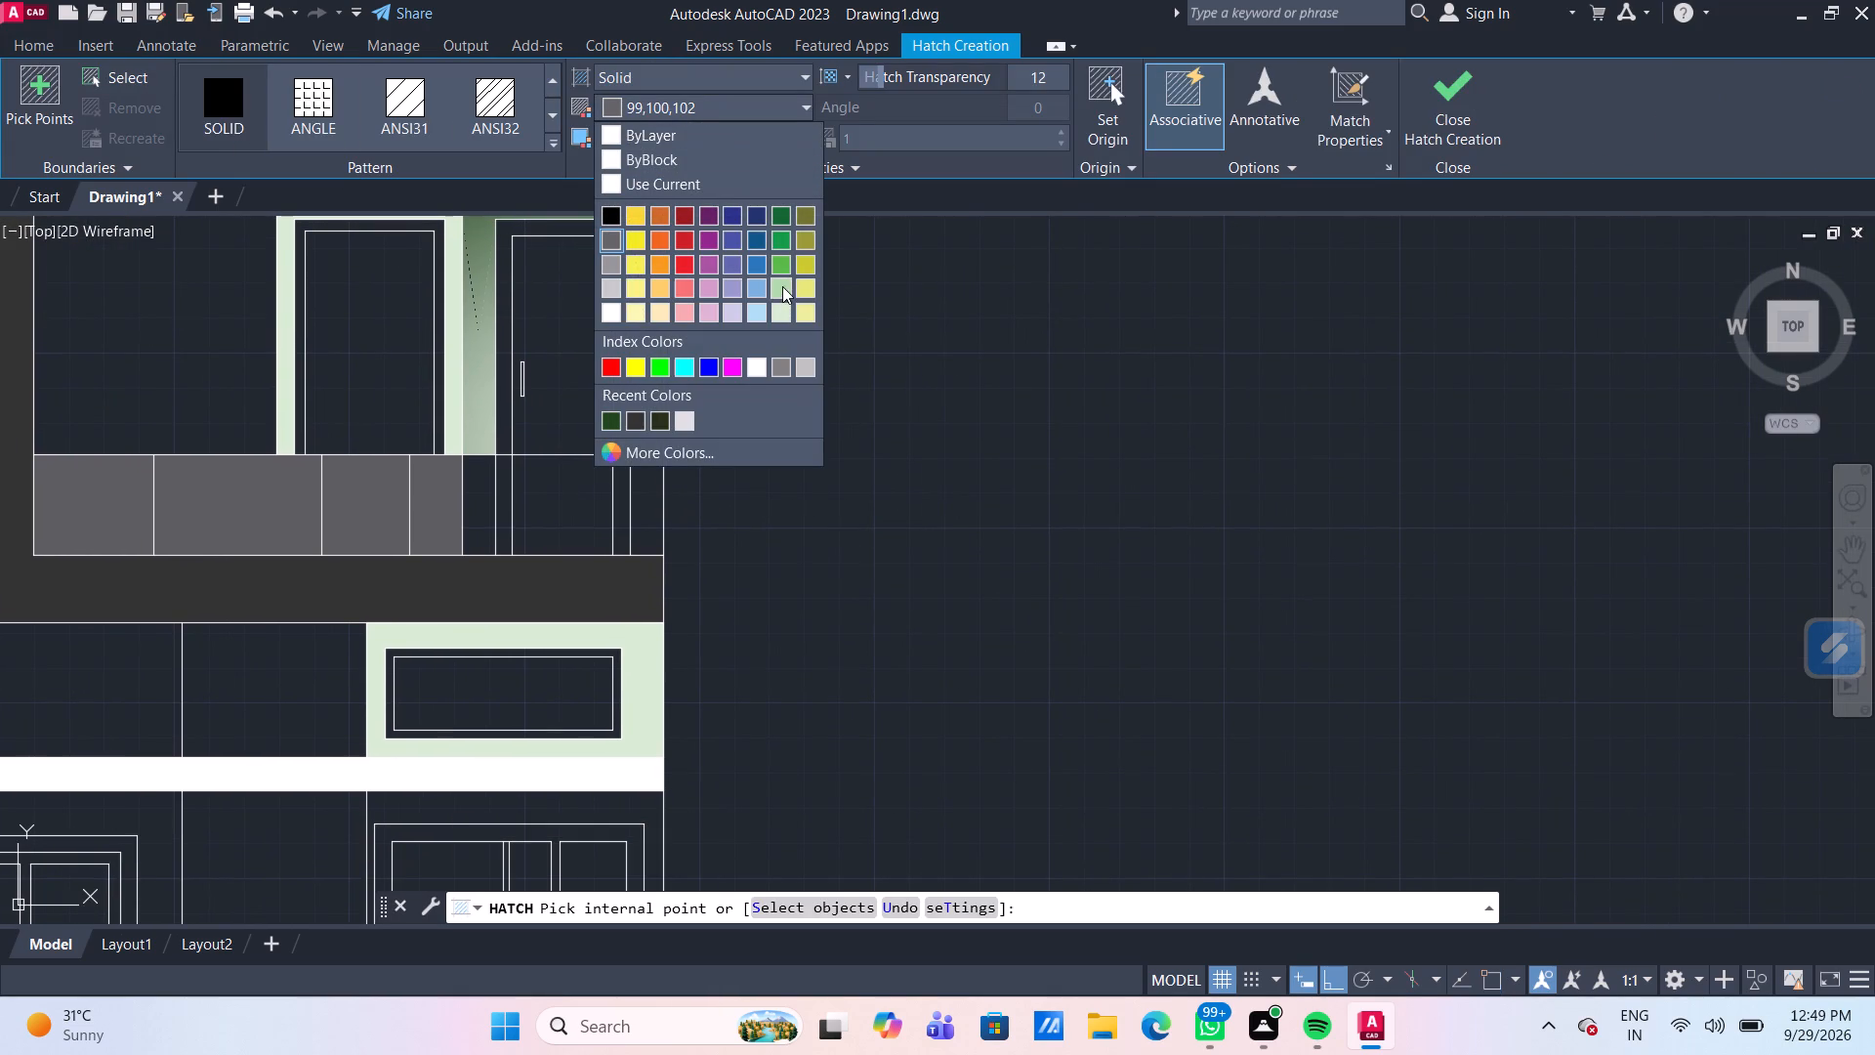
pyautogui.click(782, 286)
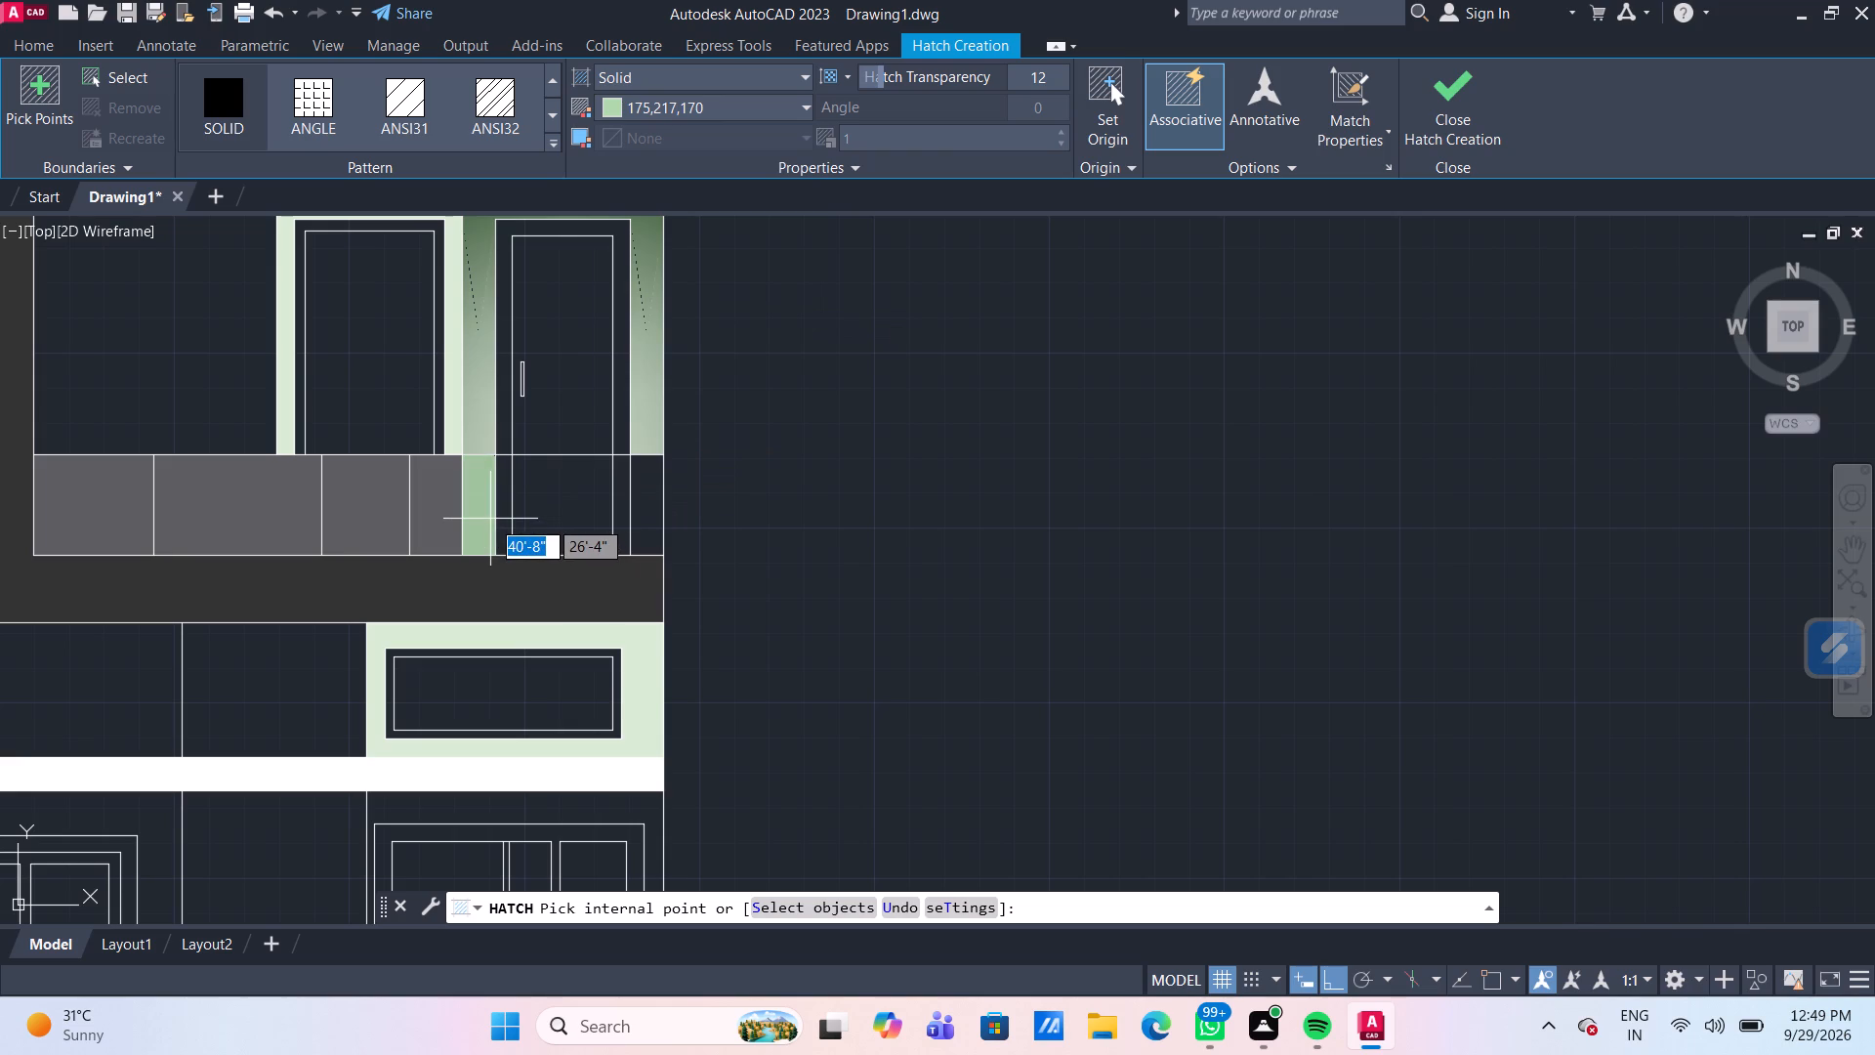
pyautogui.click(490, 519)
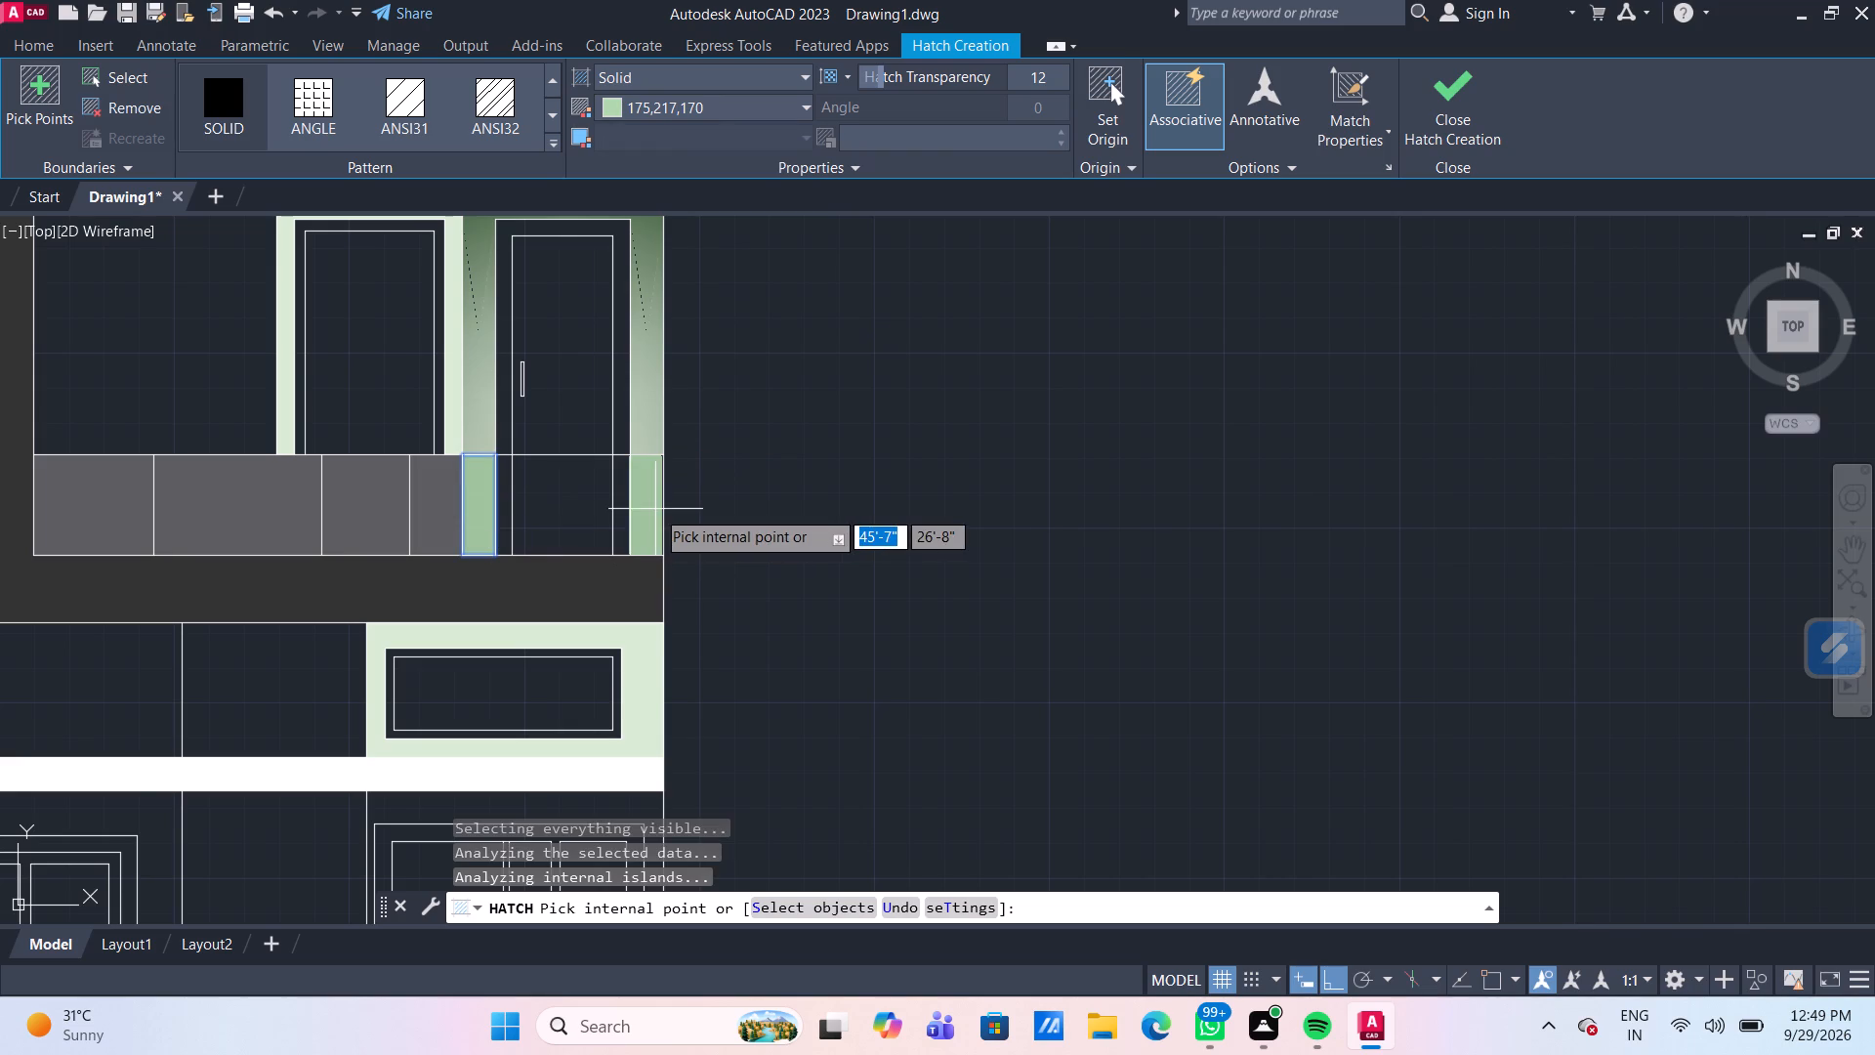
pyautogui.click(655, 509)
pyautogui.press('Return')
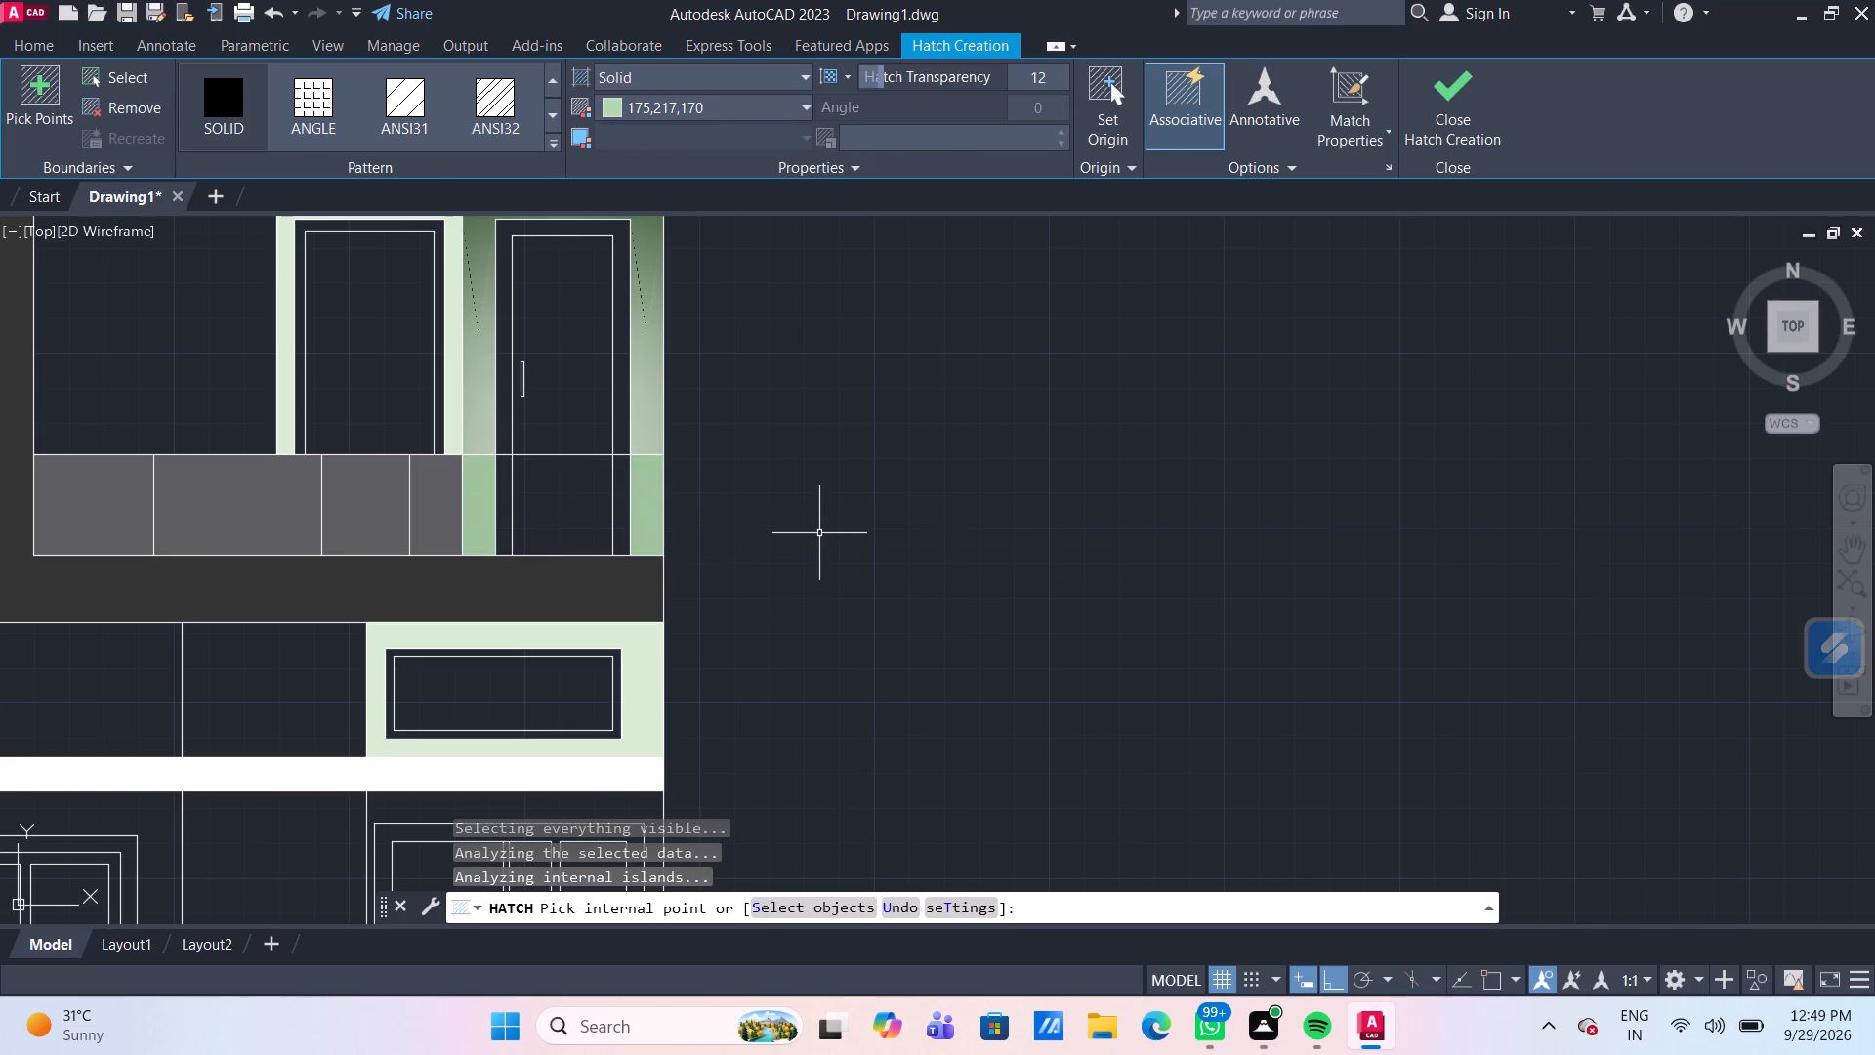
# Change the hatch of the two strips beside the balcony door's lower part to true colour 59,99,72.
pyautogui.scroll(-2, 819, 533)
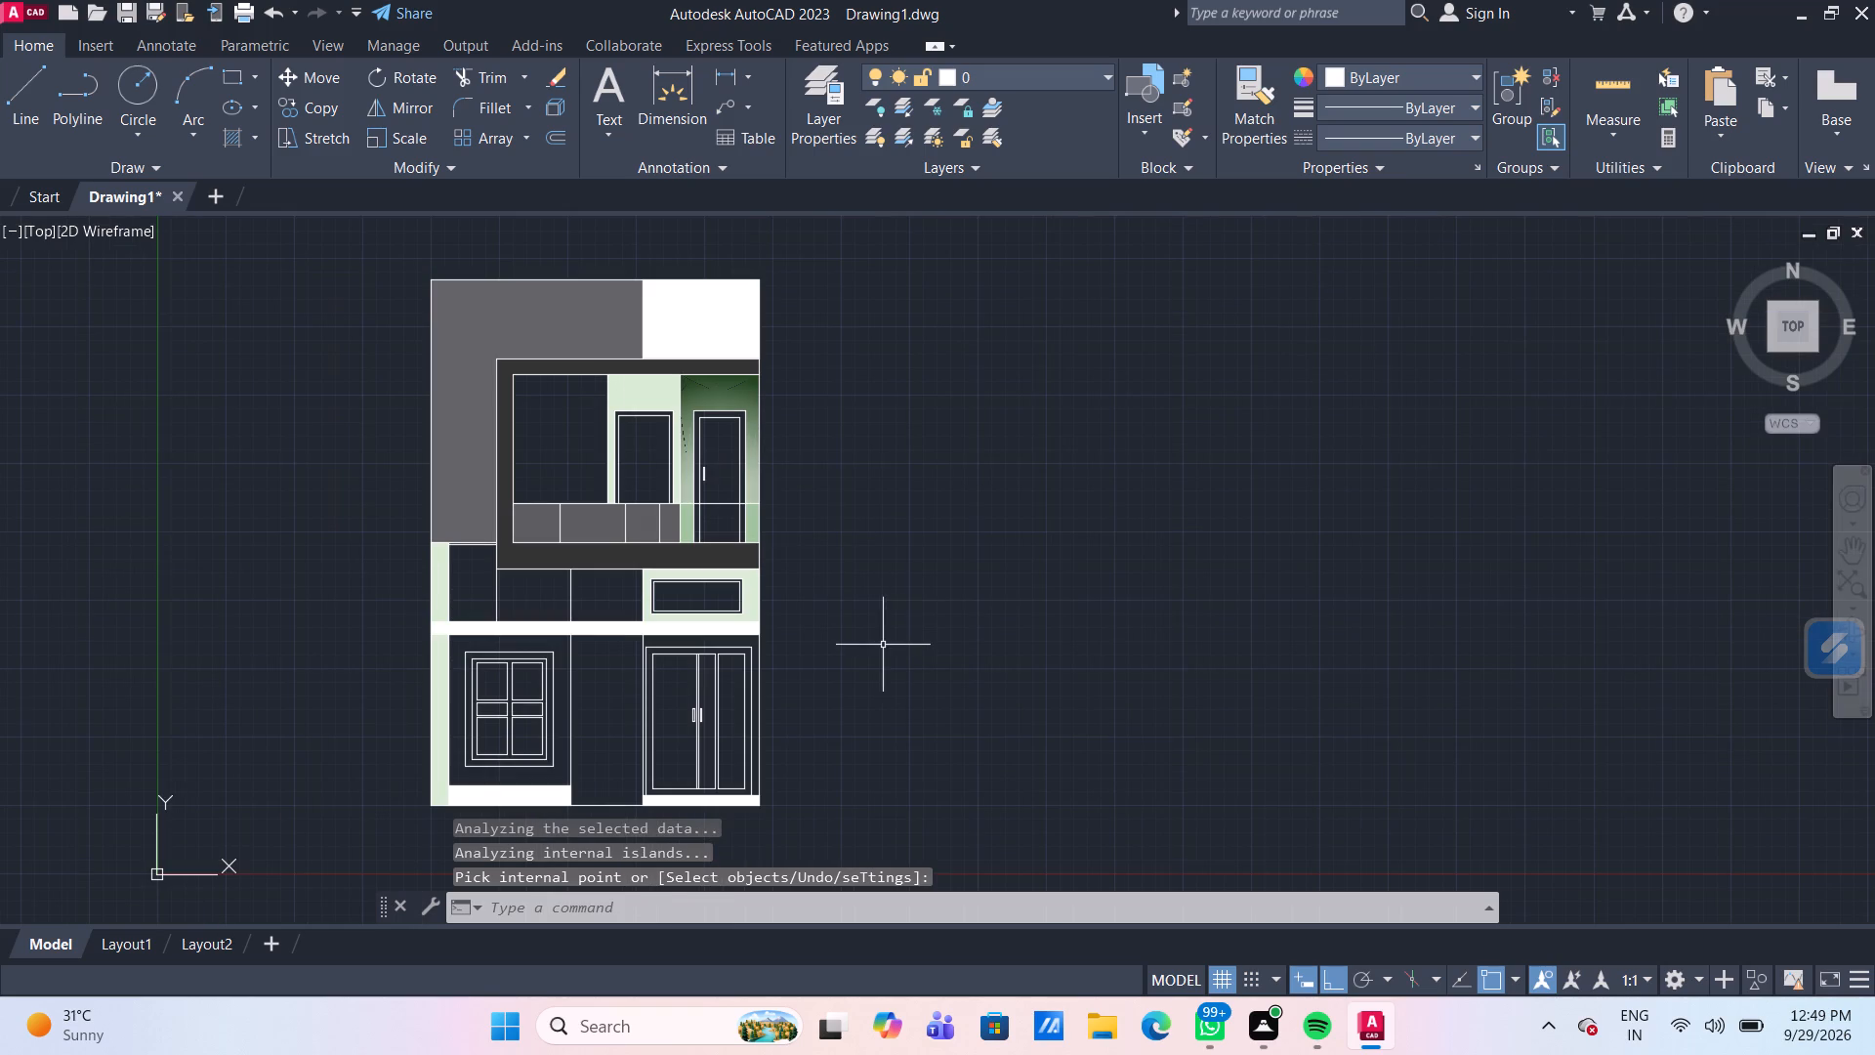
pyautogui.scroll(2, 747, 476)
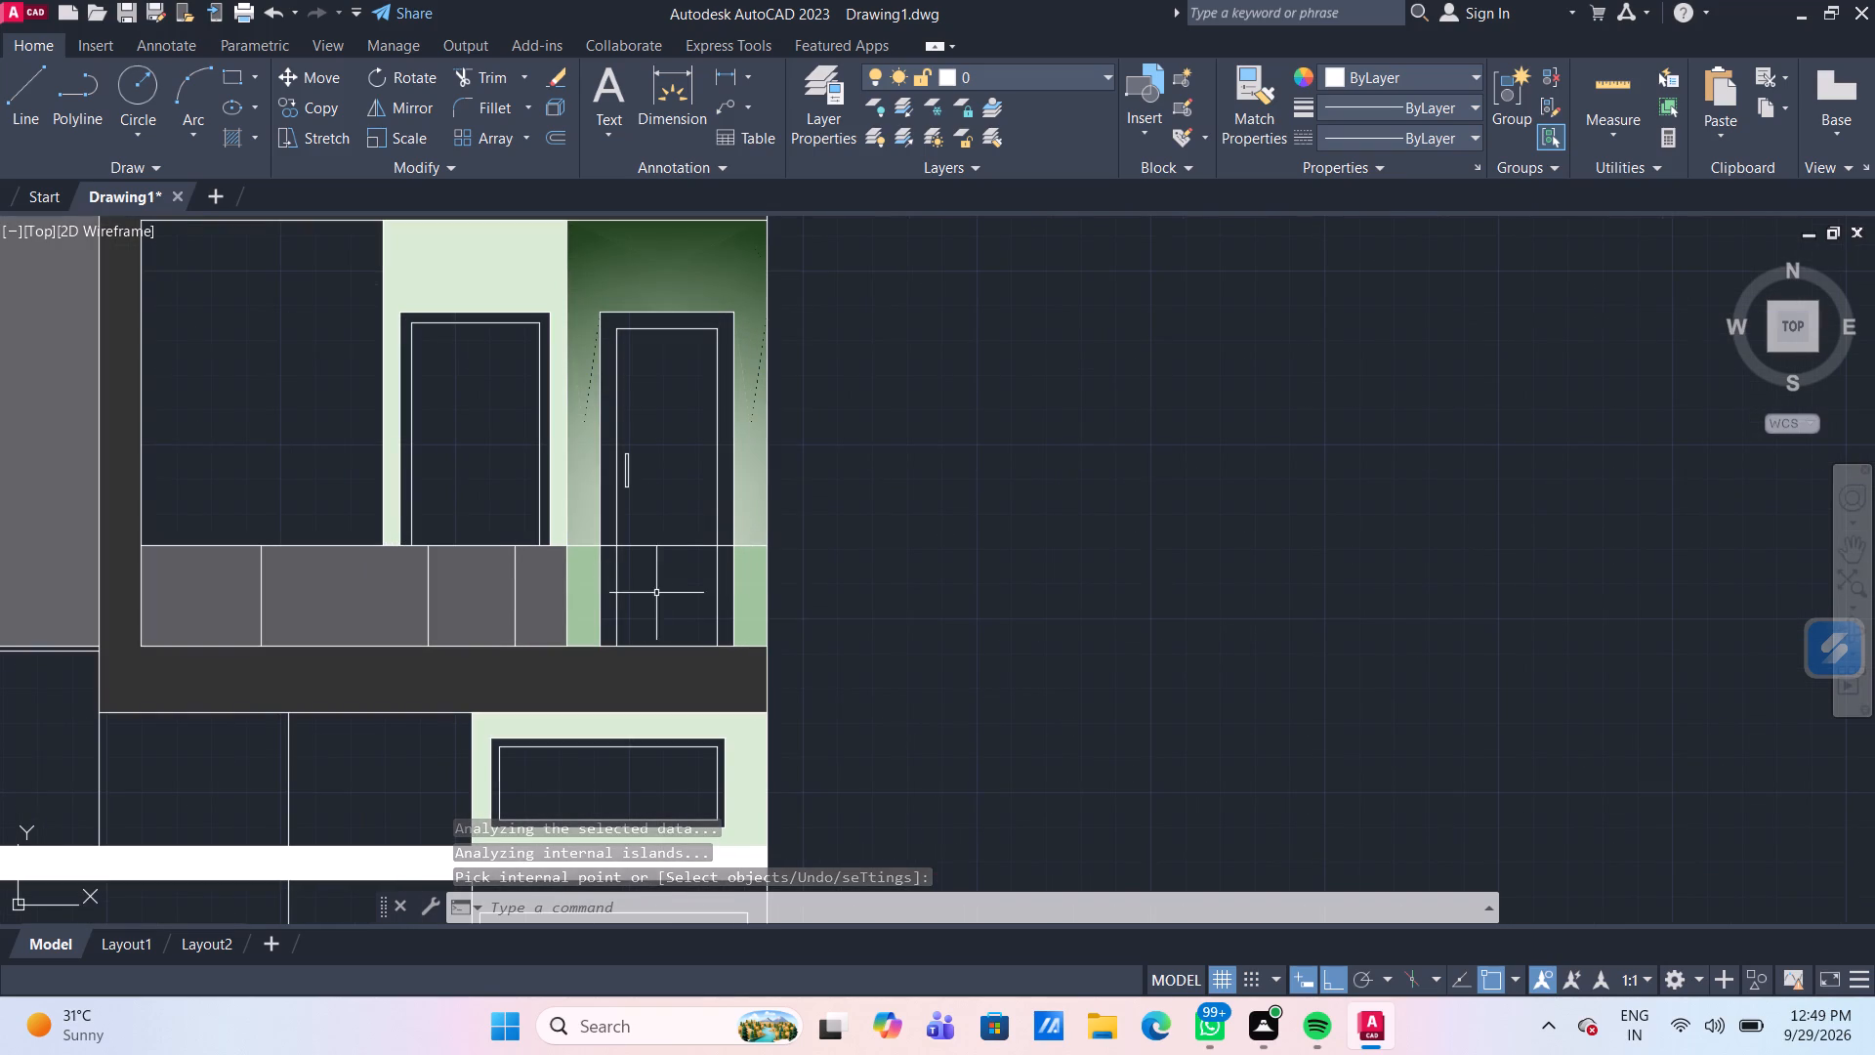
pyautogui.click(590, 600)
pyautogui.click(910, 400)
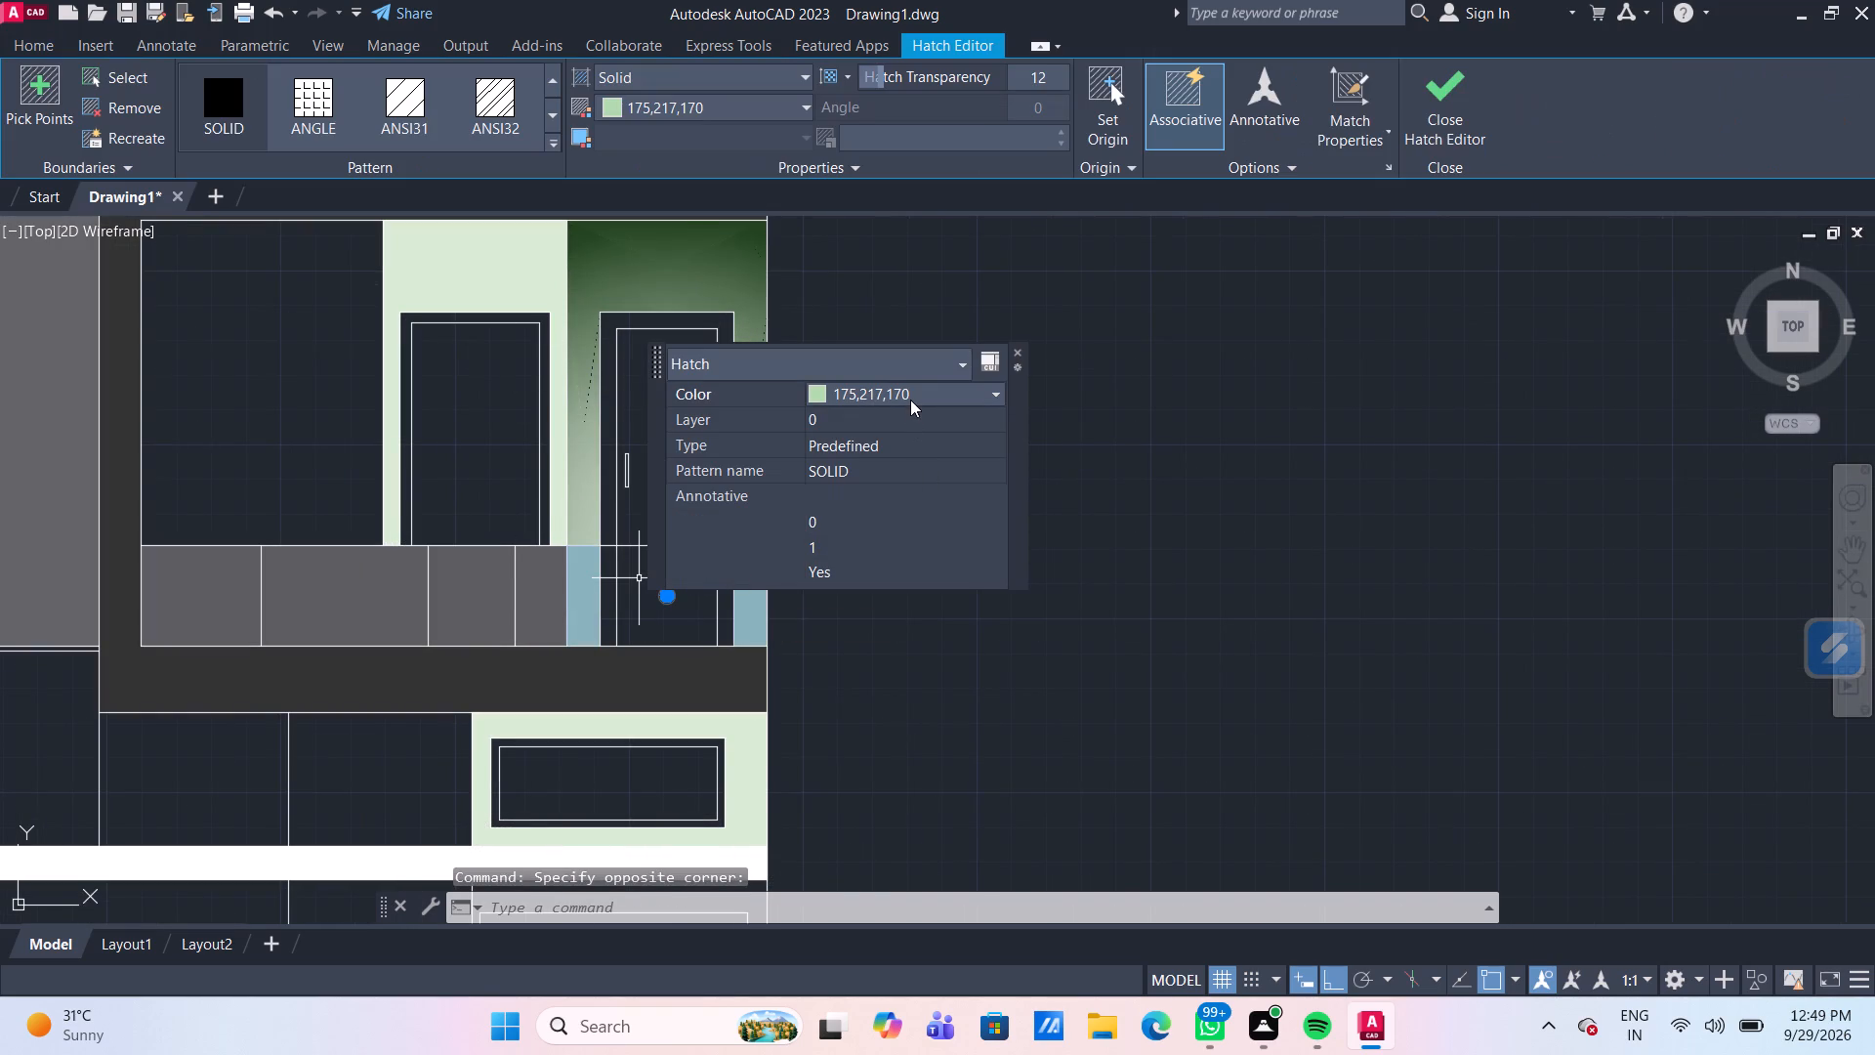
pyautogui.click(910, 400)
pyautogui.scroll(-2, 909, 589)
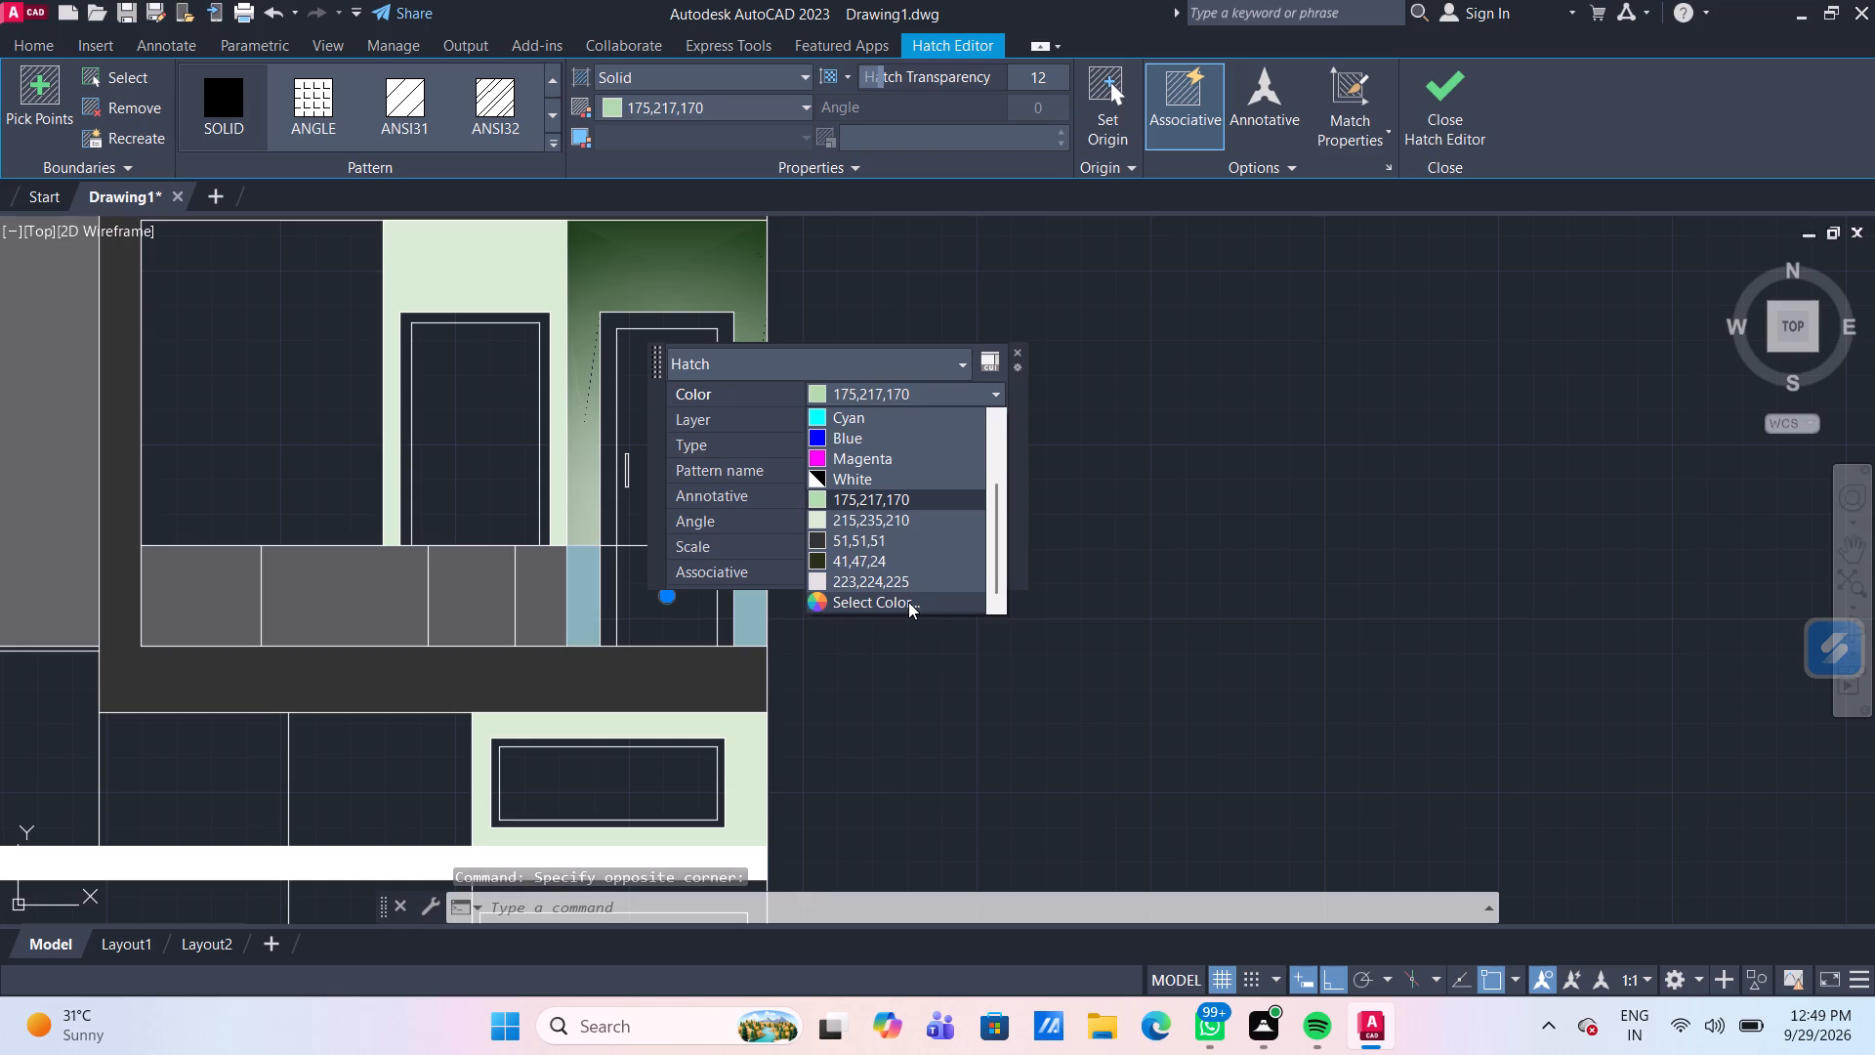
pyautogui.click(908, 602)
pyautogui.click(1277, 476)
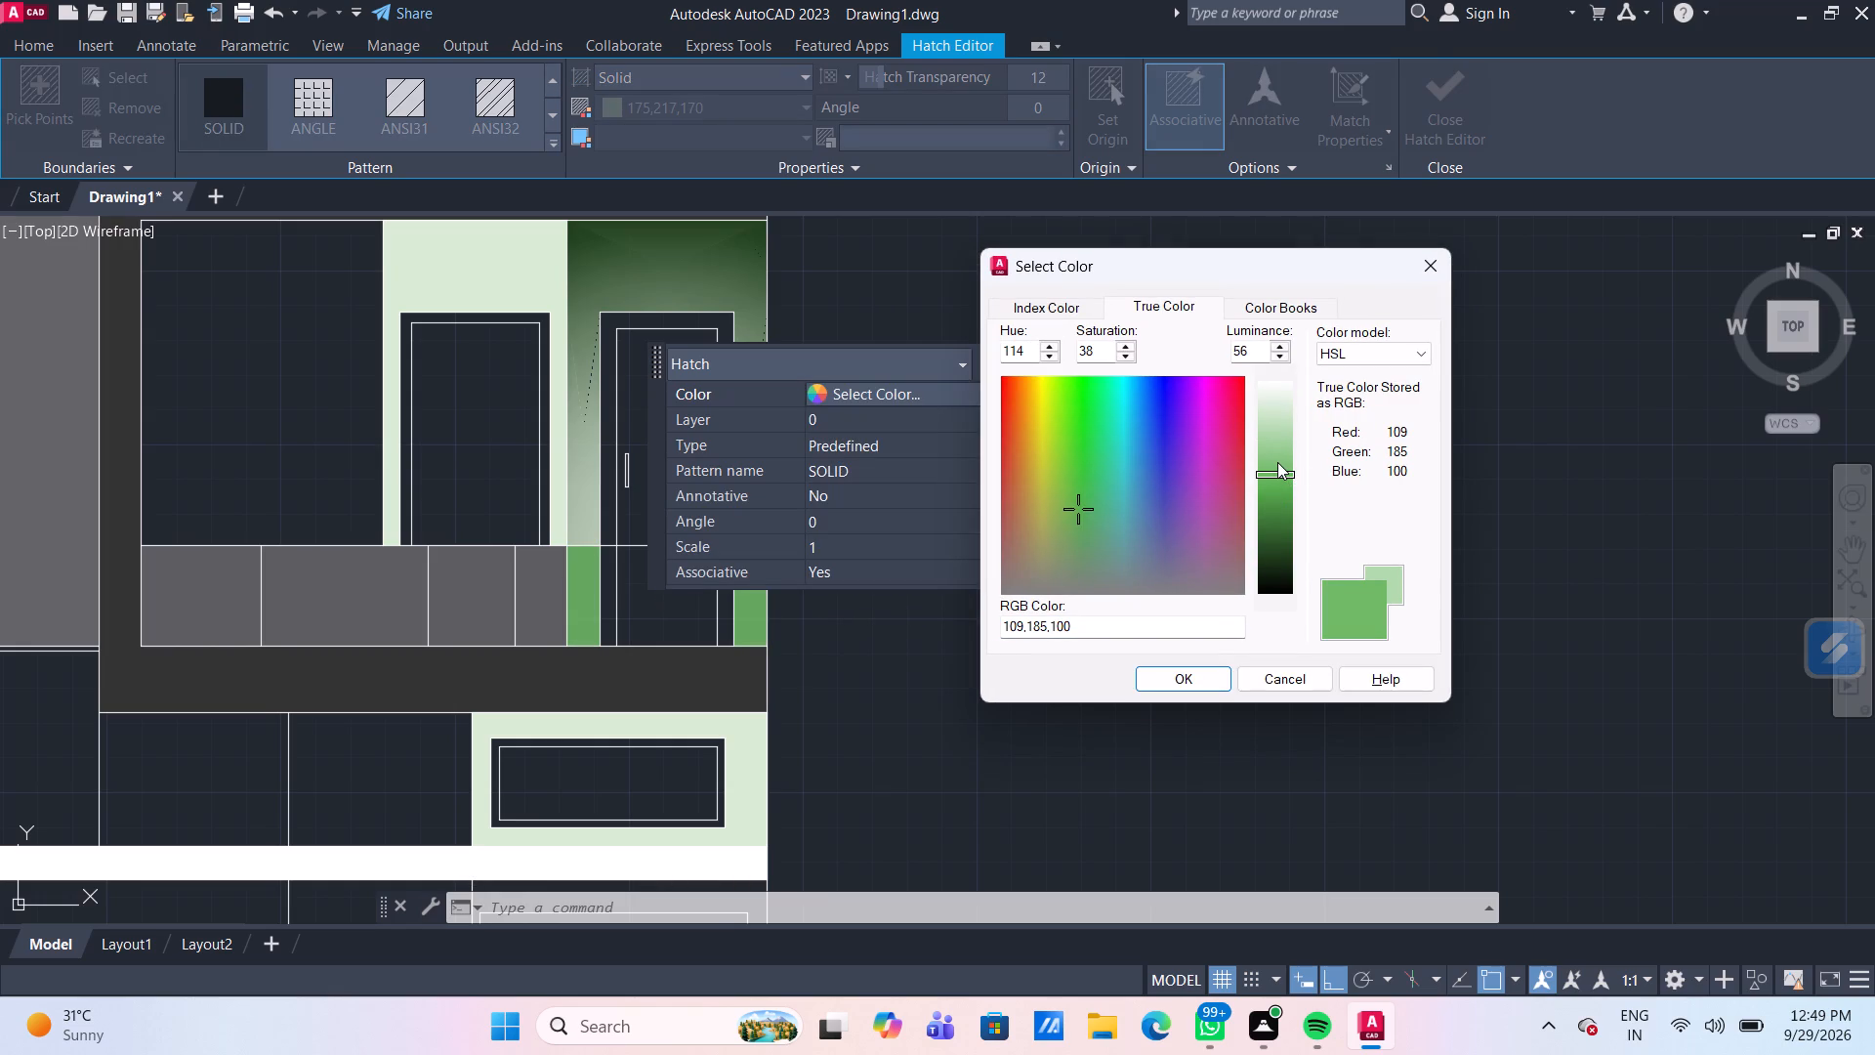
pyautogui.click(1102, 504)
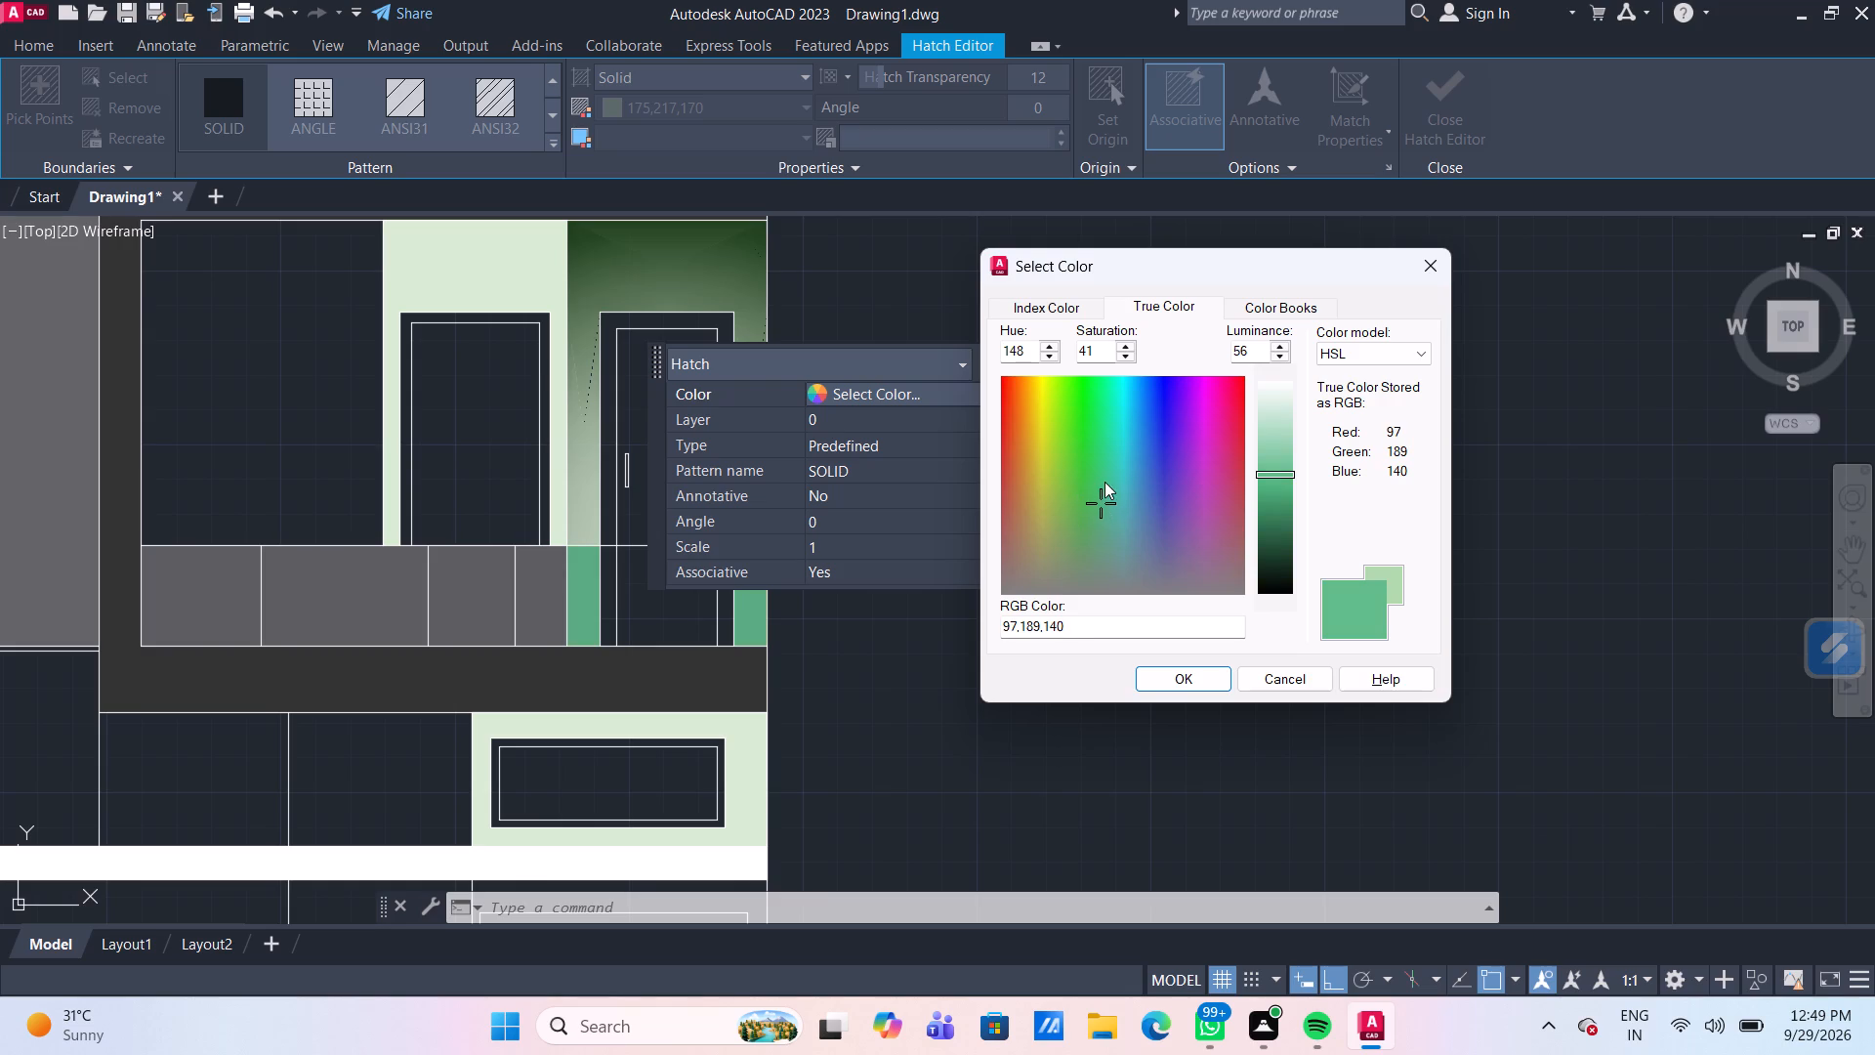
pyautogui.click(1108, 474)
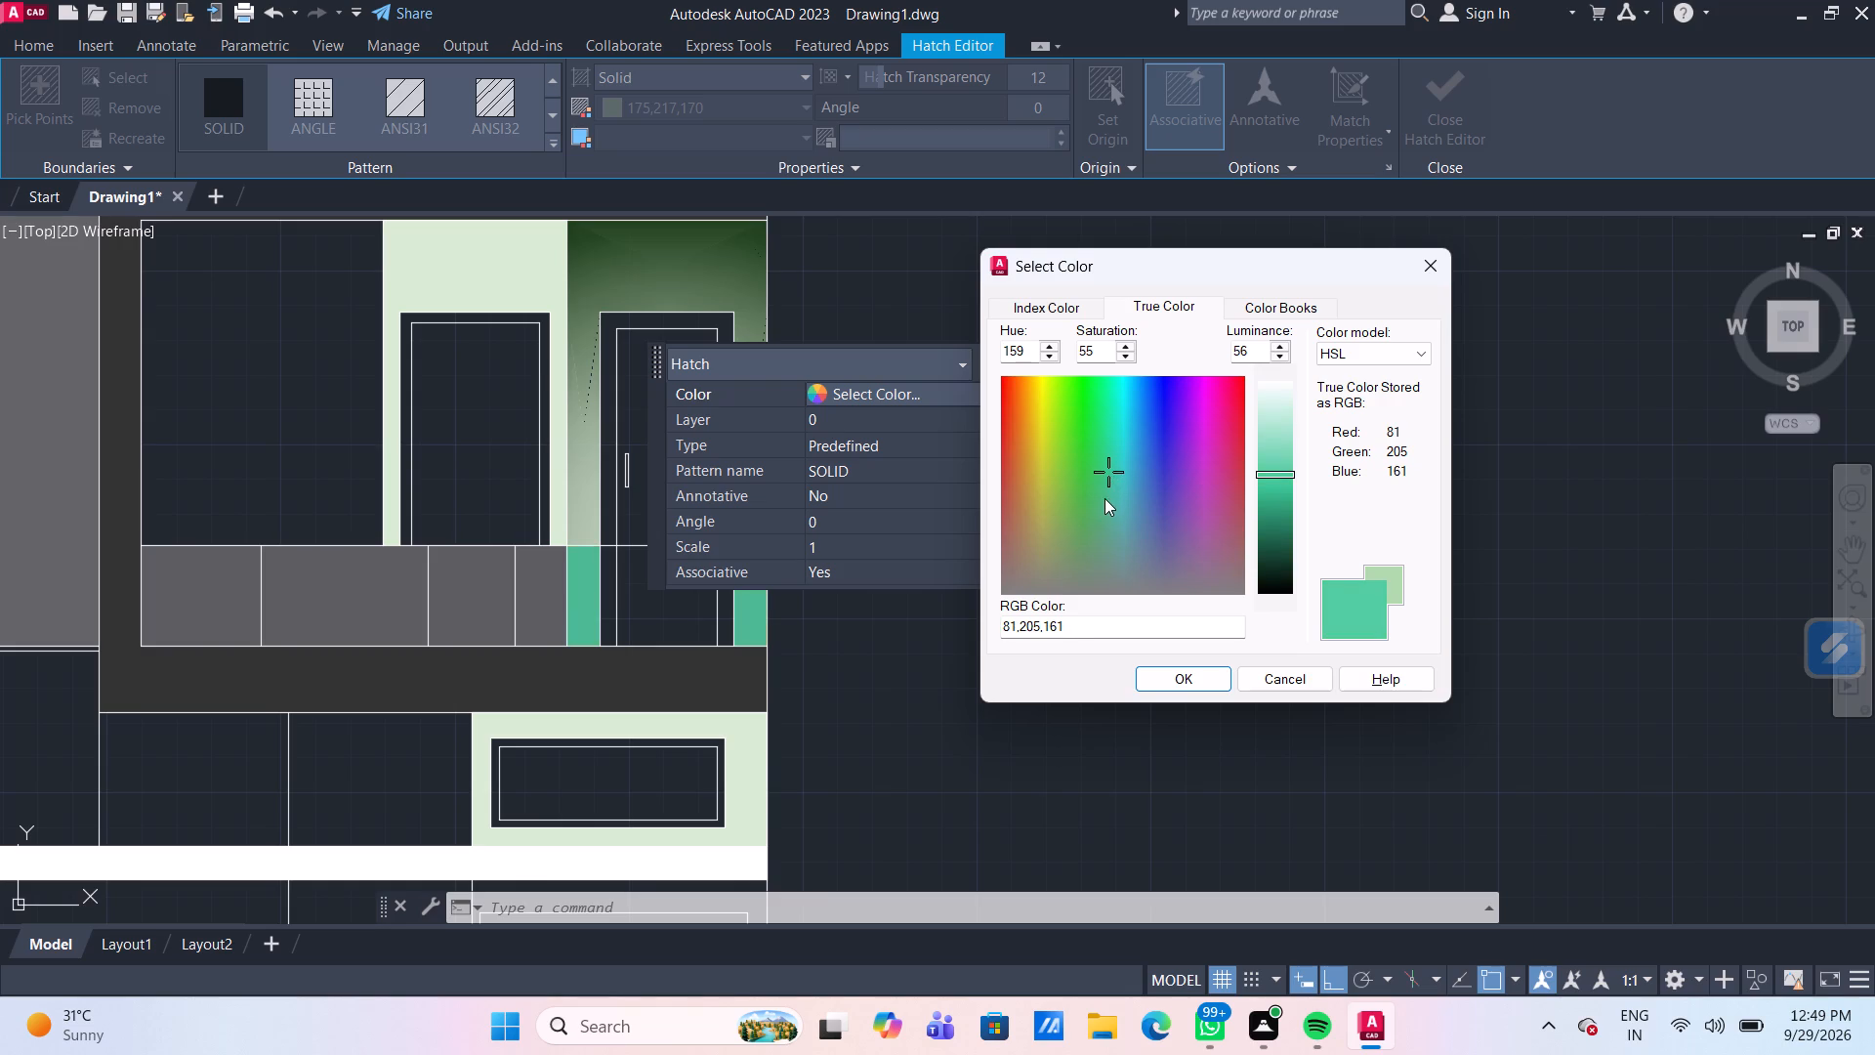
pyautogui.click(1084, 515)
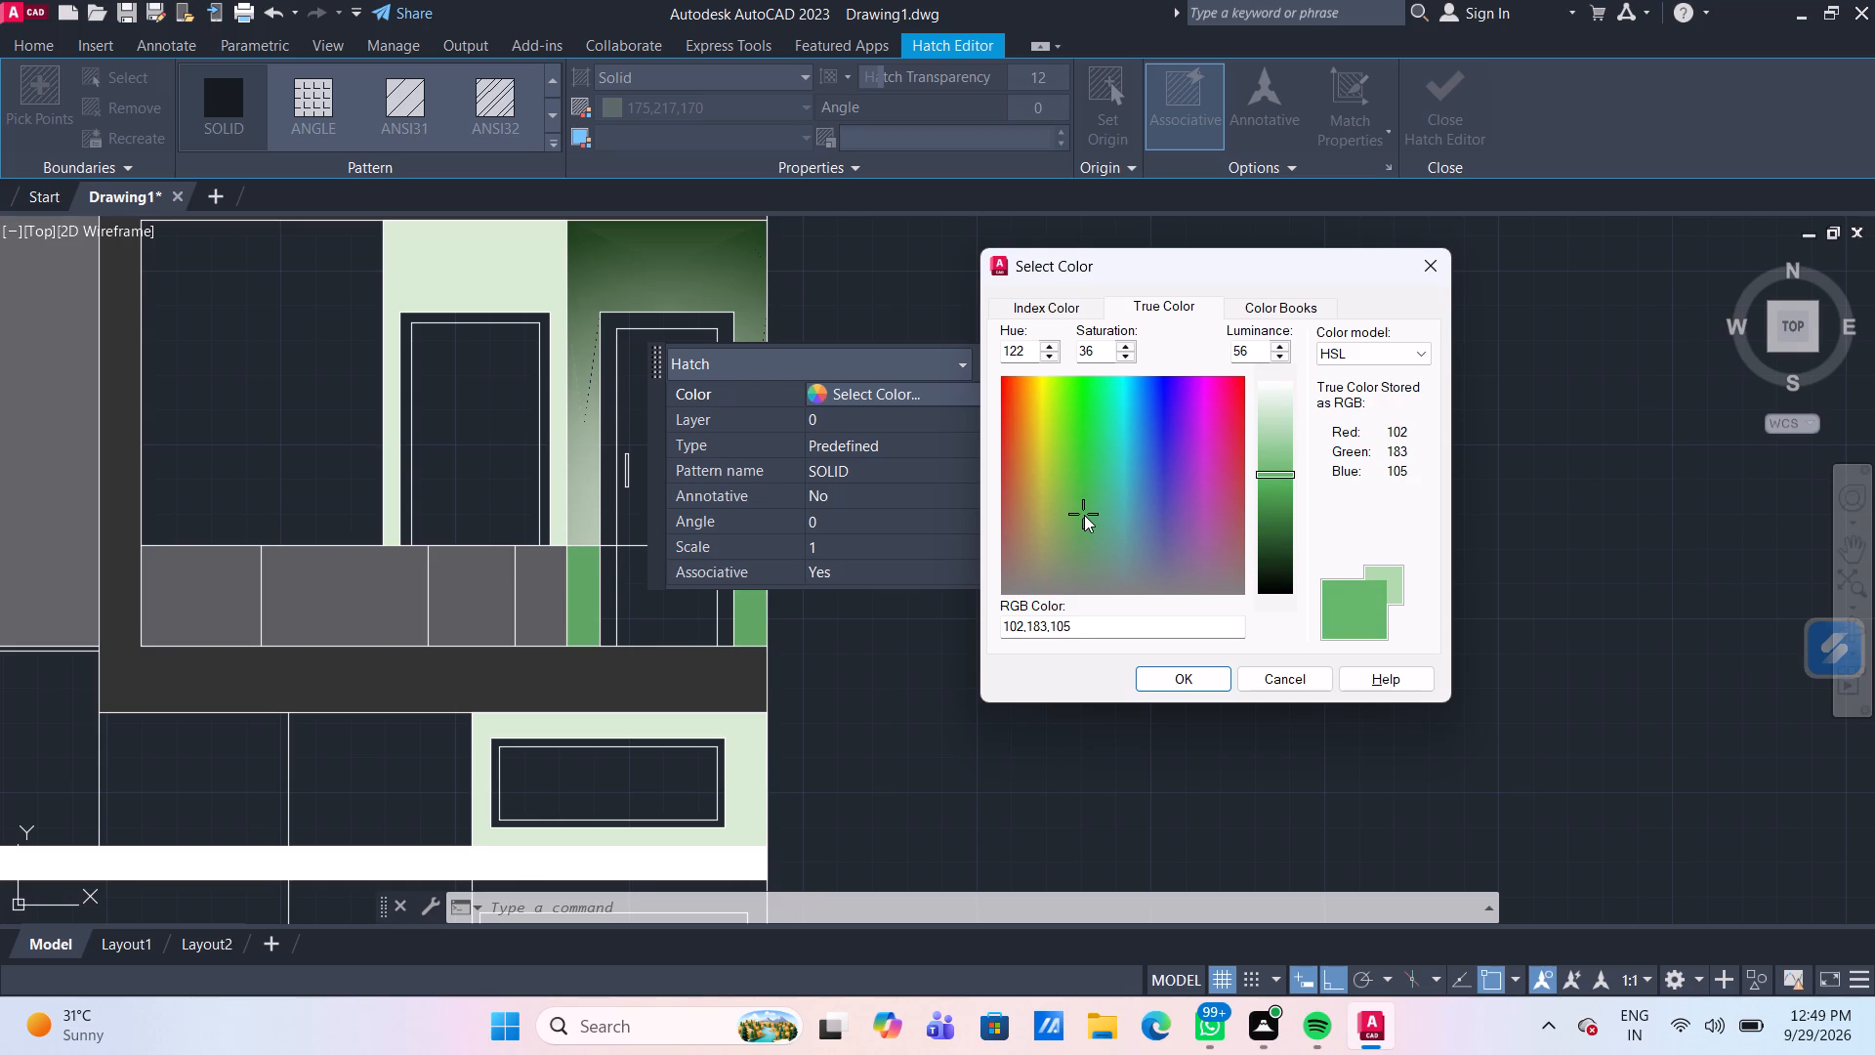
pyautogui.click(1094, 490)
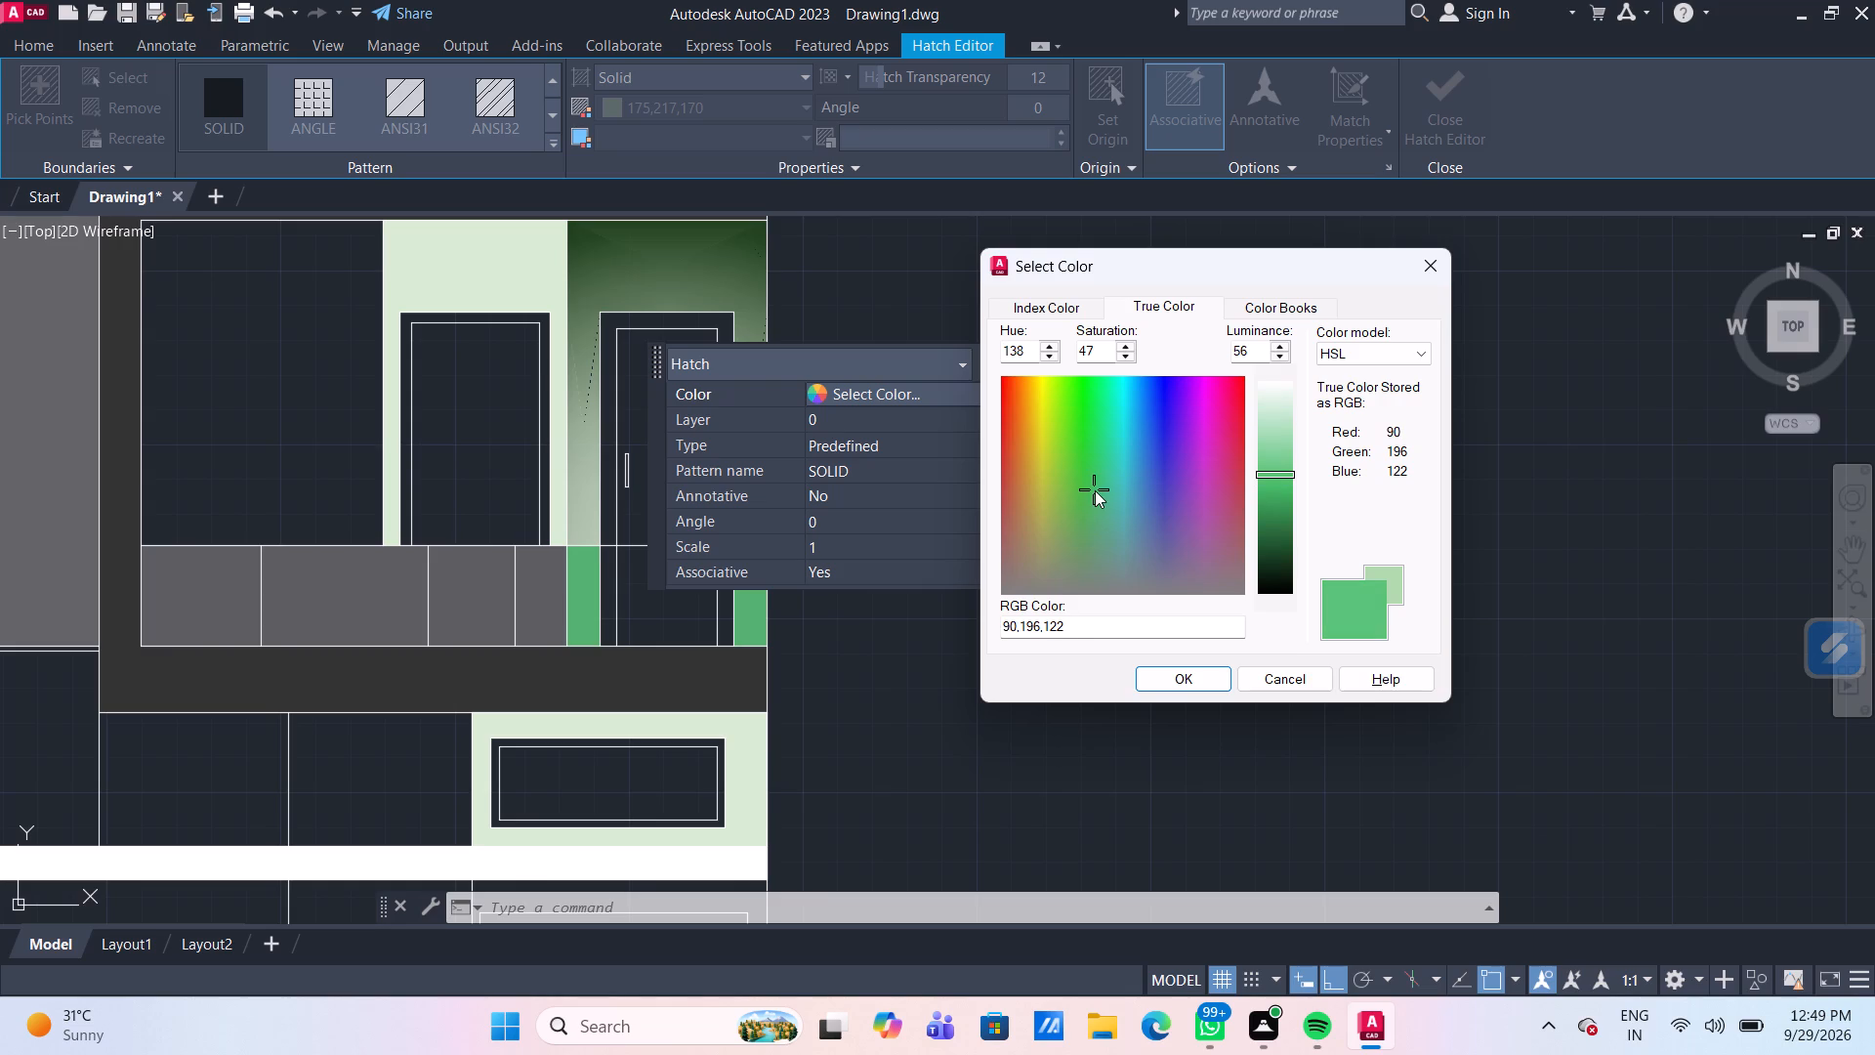
pyautogui.click(1107, 555)
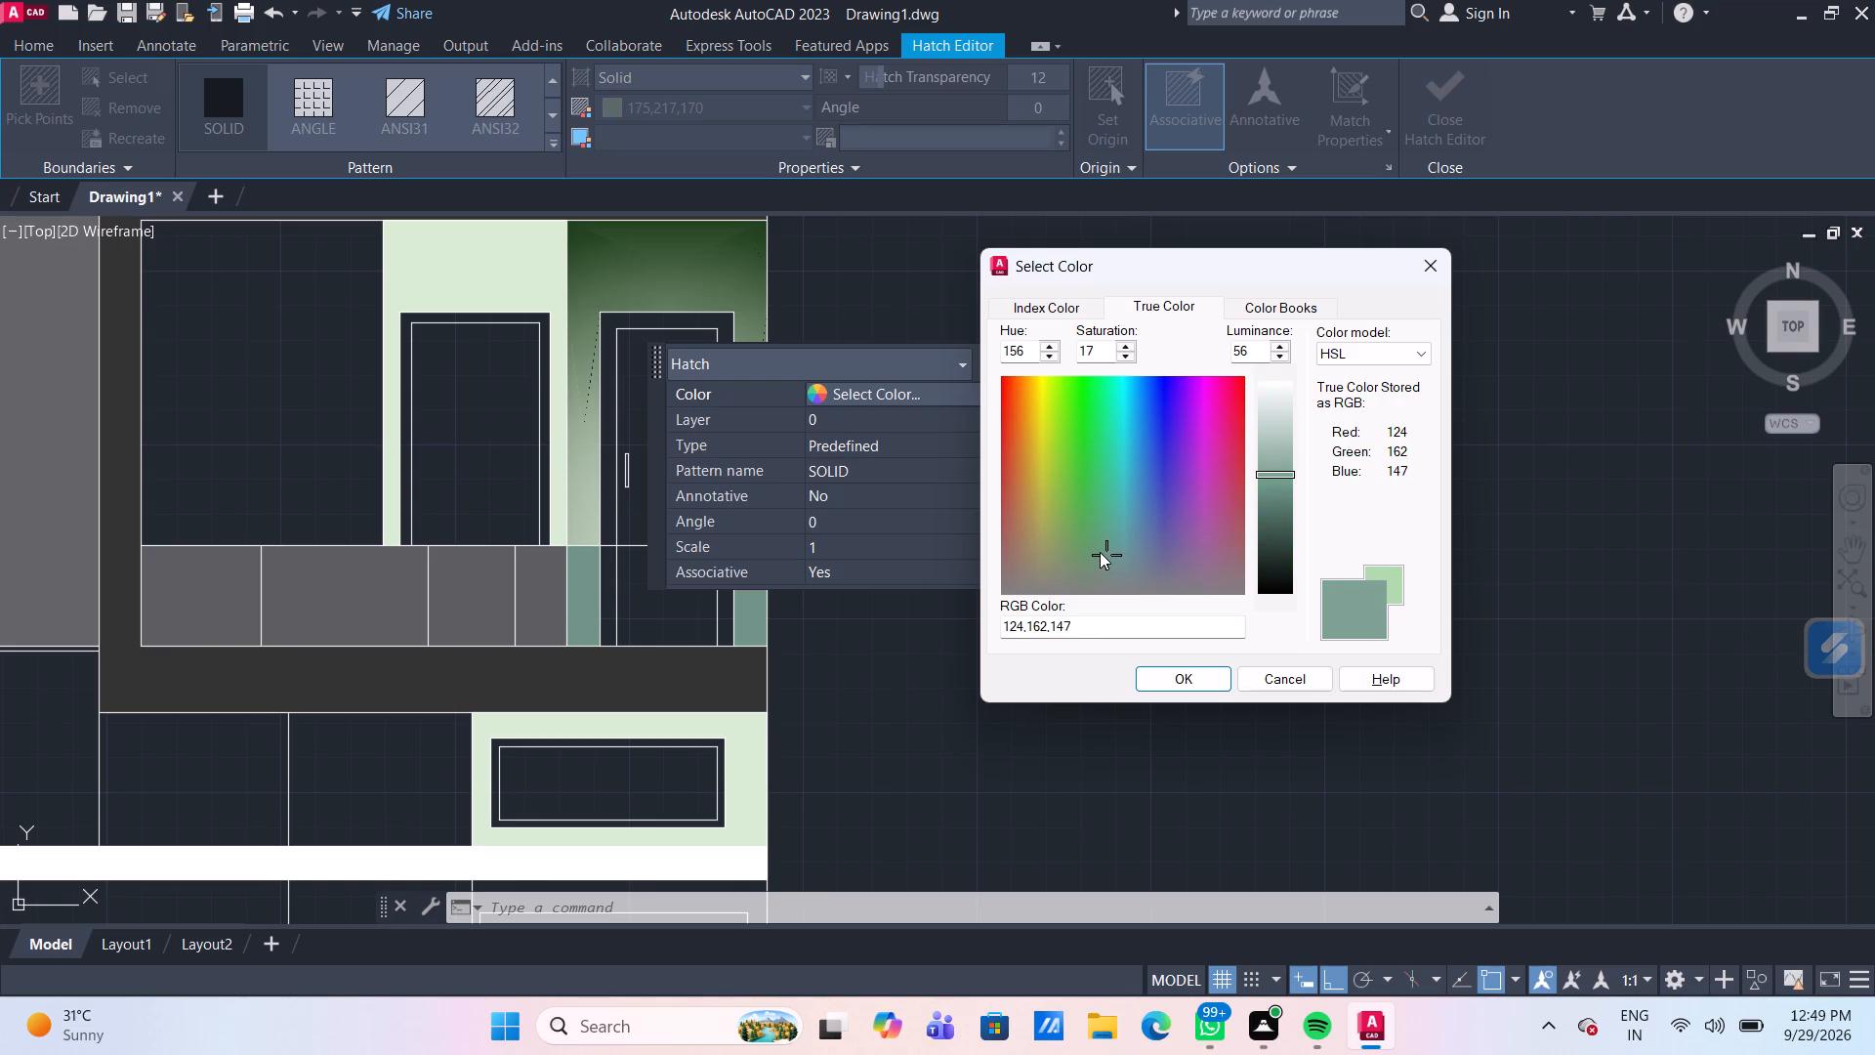
pyautogui.click(1096, 537)
pyautogui.click(1279, 526)
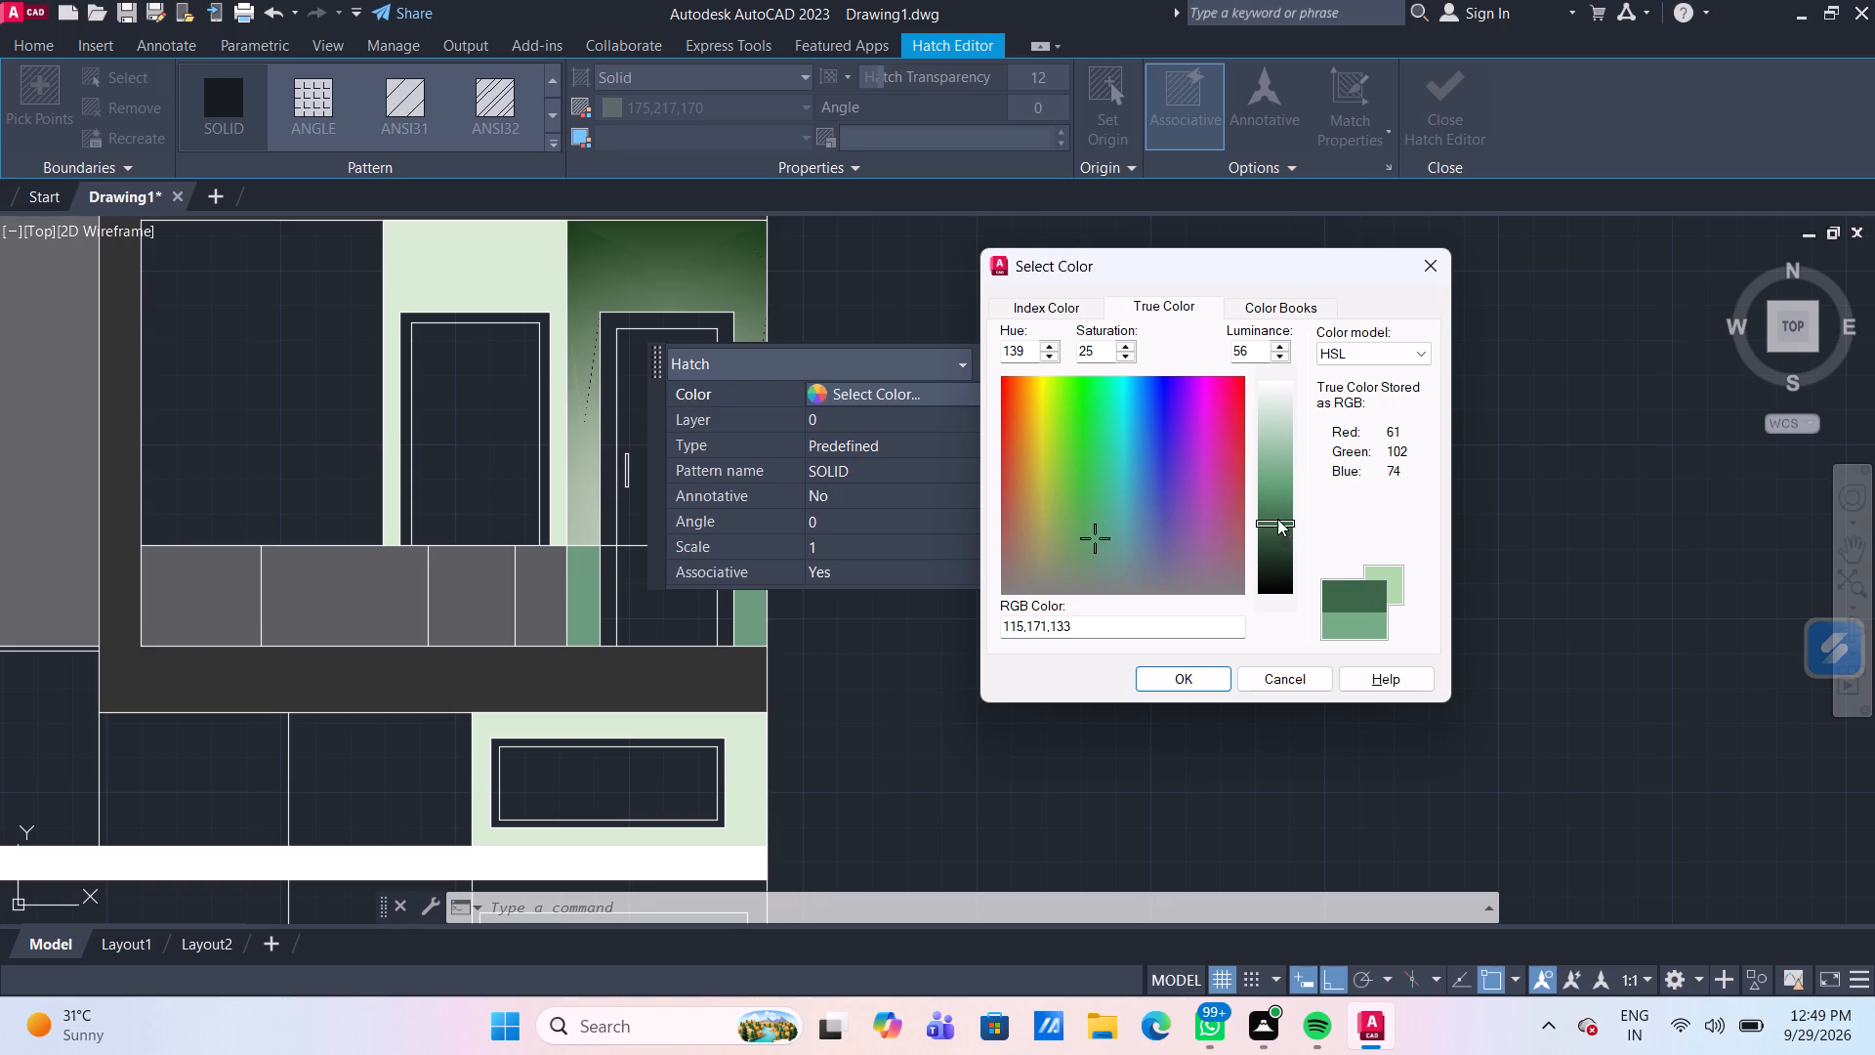
pyautogui.click(1278, 546)
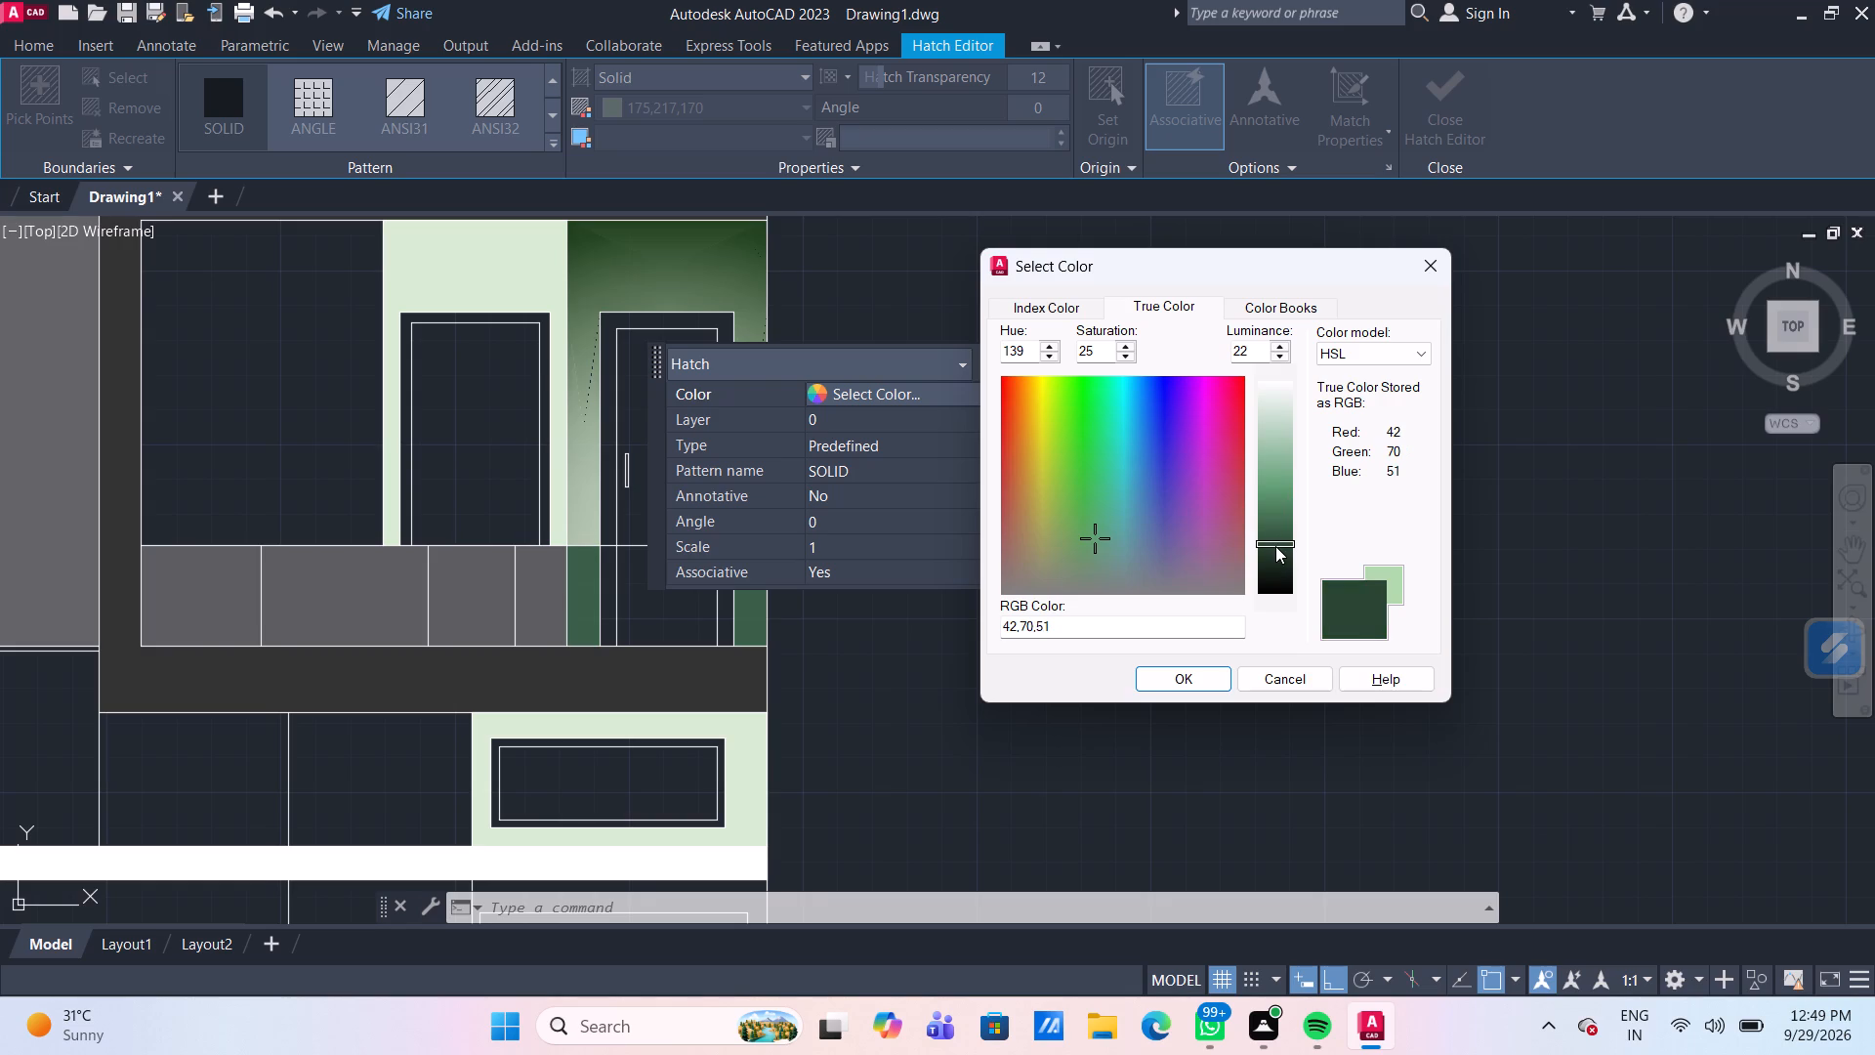
pyautogui.click(1269, 527)
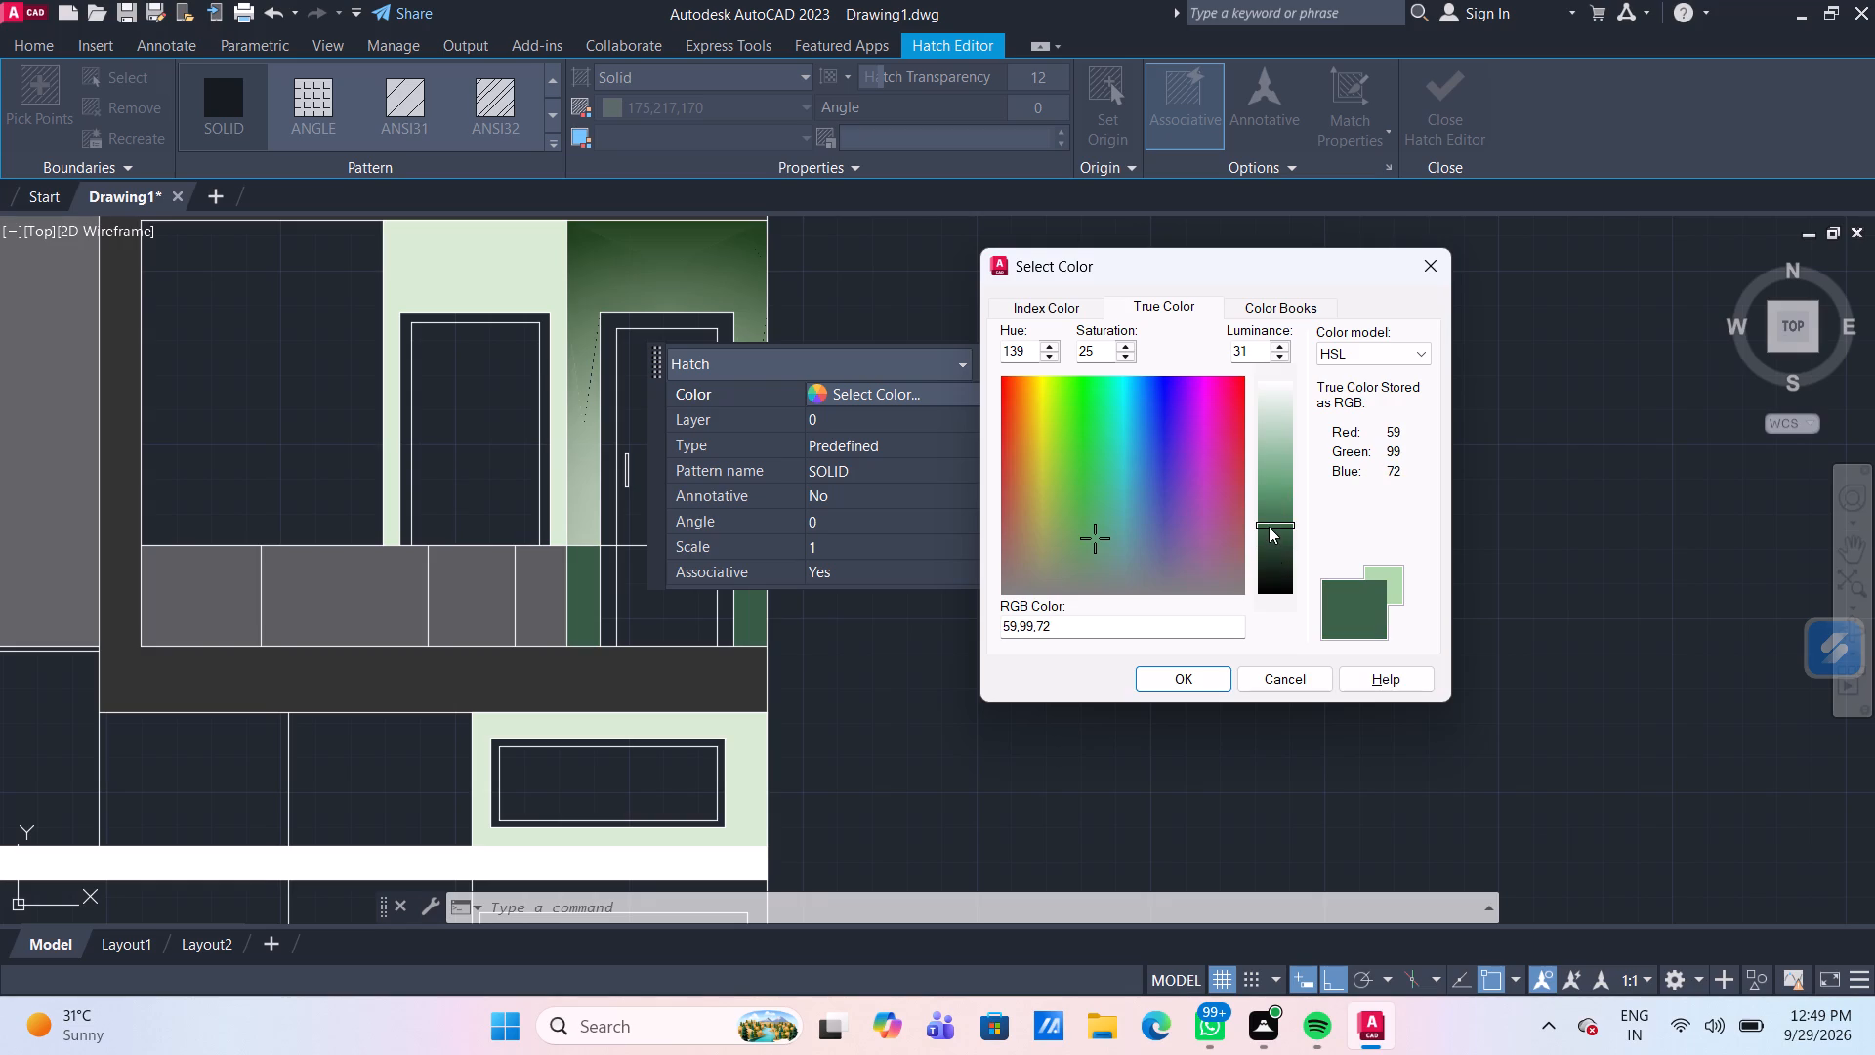
pyautogui.click(1189, 674)
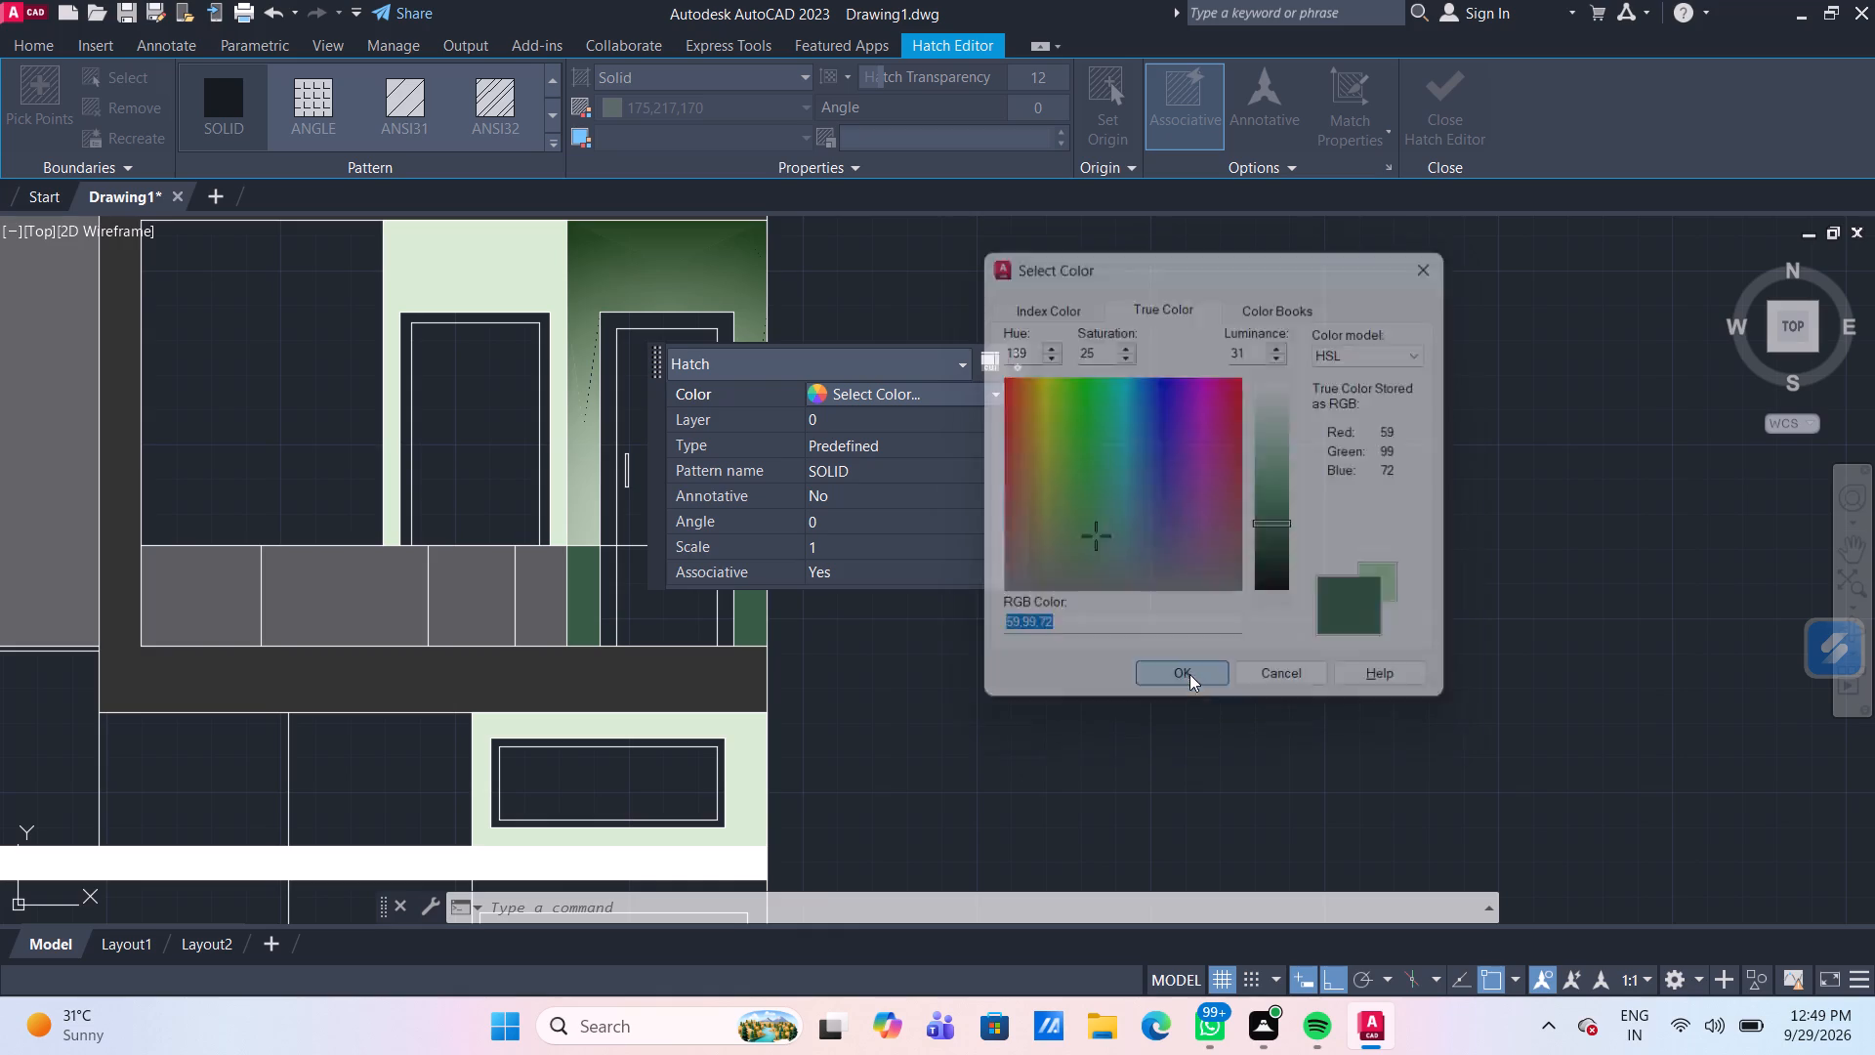
pyautogui.press('Escape')
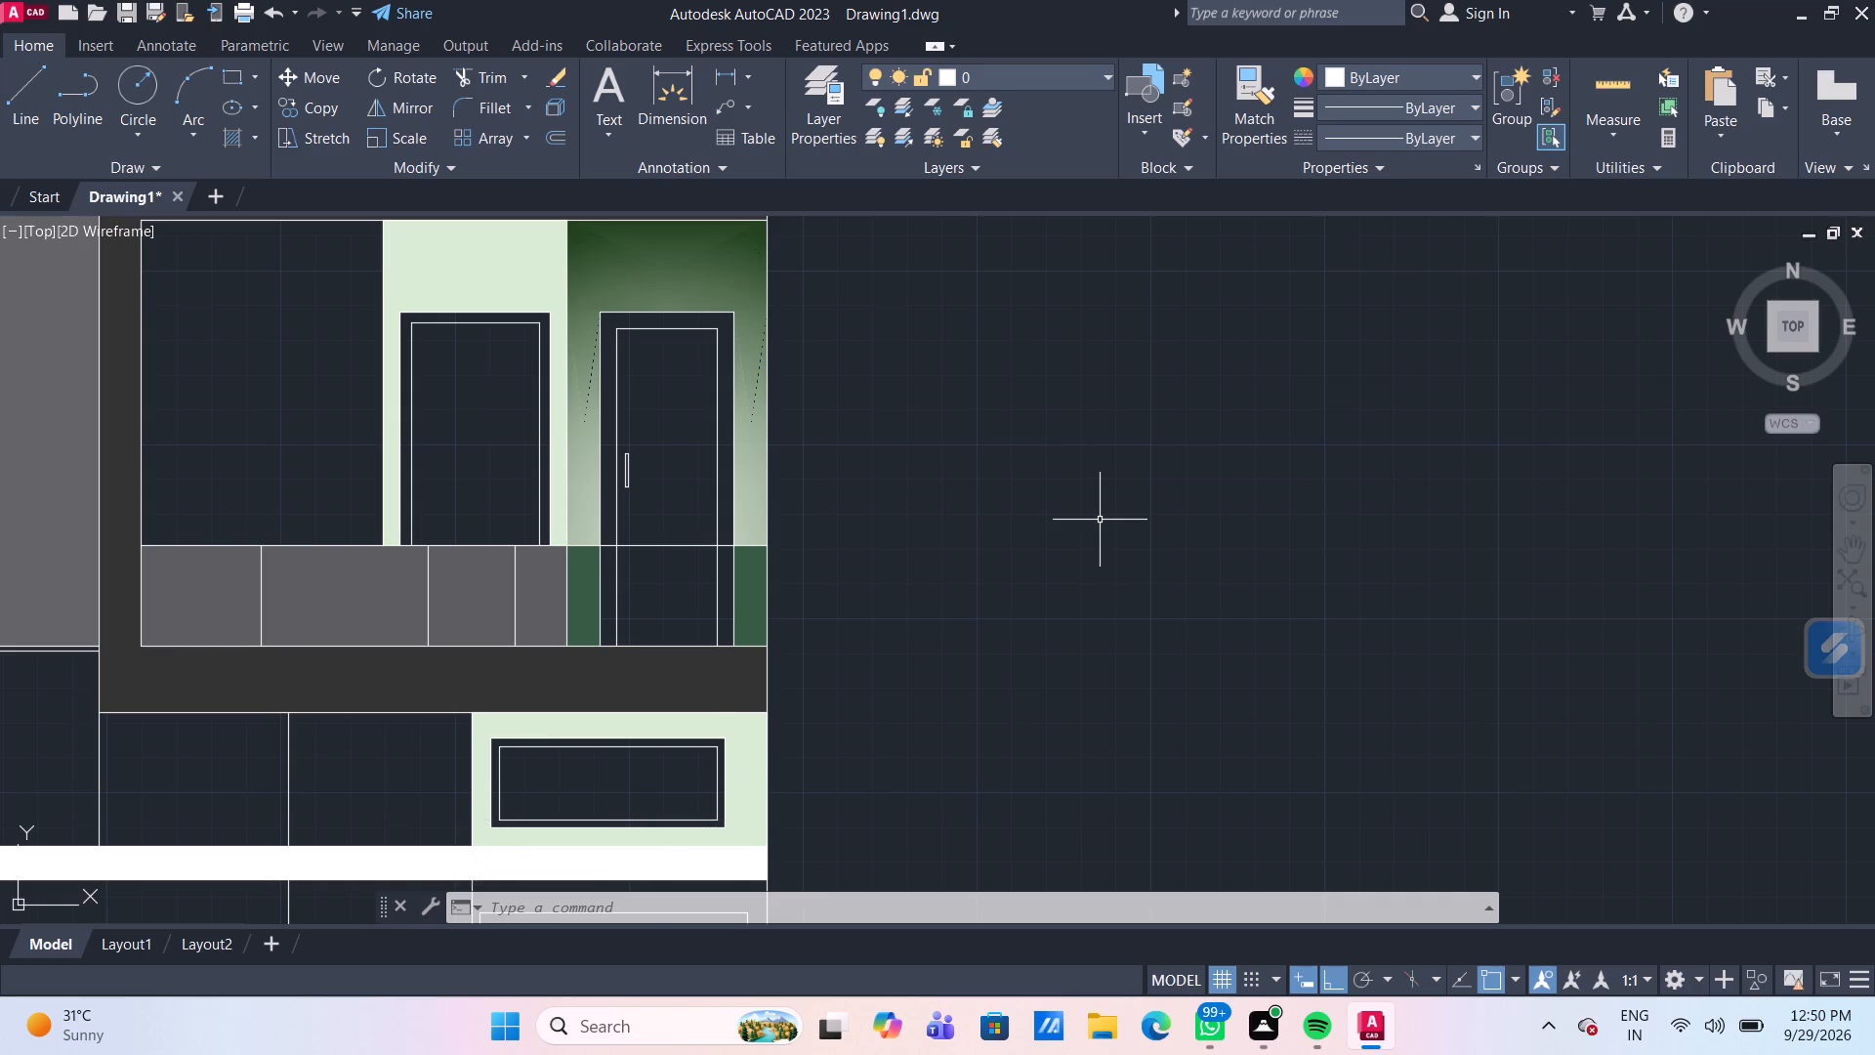
# Fill the frame around the upper part of the balcony door with a solid hatch in true colour 64,56,32.
pyautogui.scroll(-1, 1097, 520)
pyautogui.scroll(2, 964, 531)
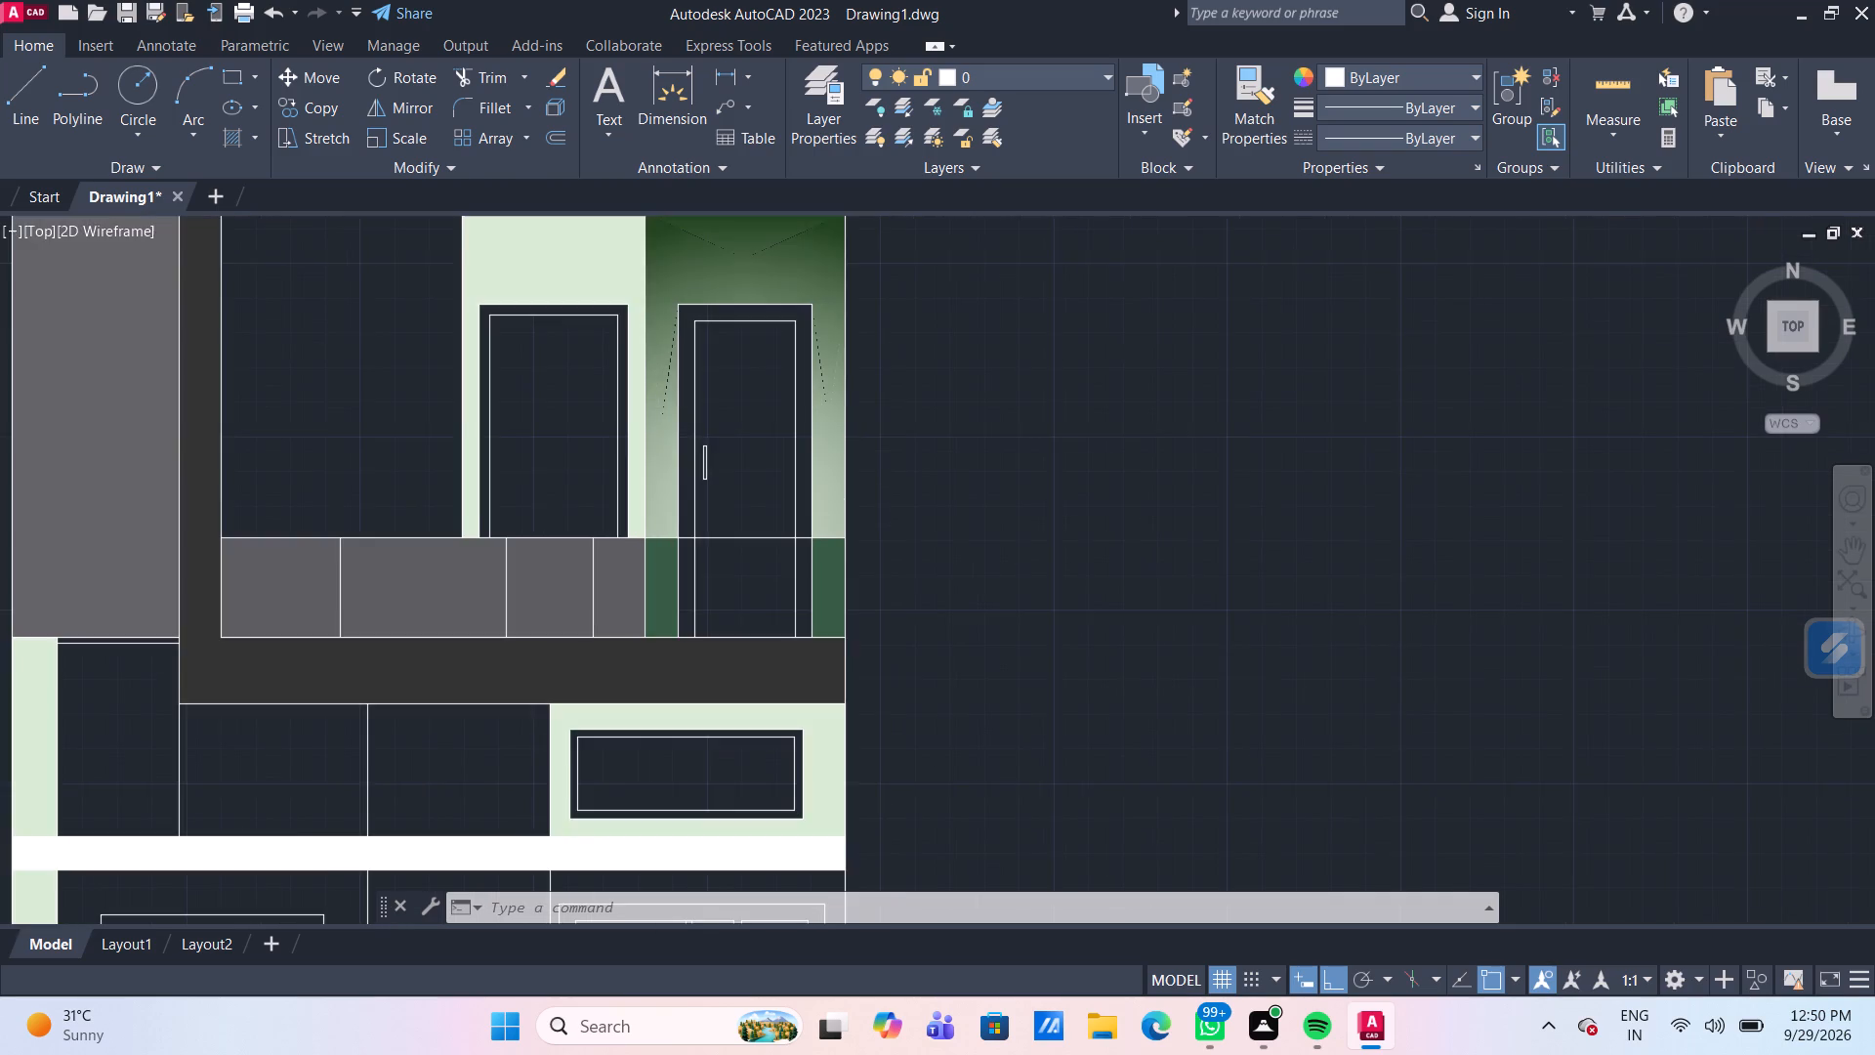
pyautogui.moveTo(981, 538); pyautogui.dragTo(1025, 643, button='middle')
pyautogui.scroll(-1, 1024, 643)
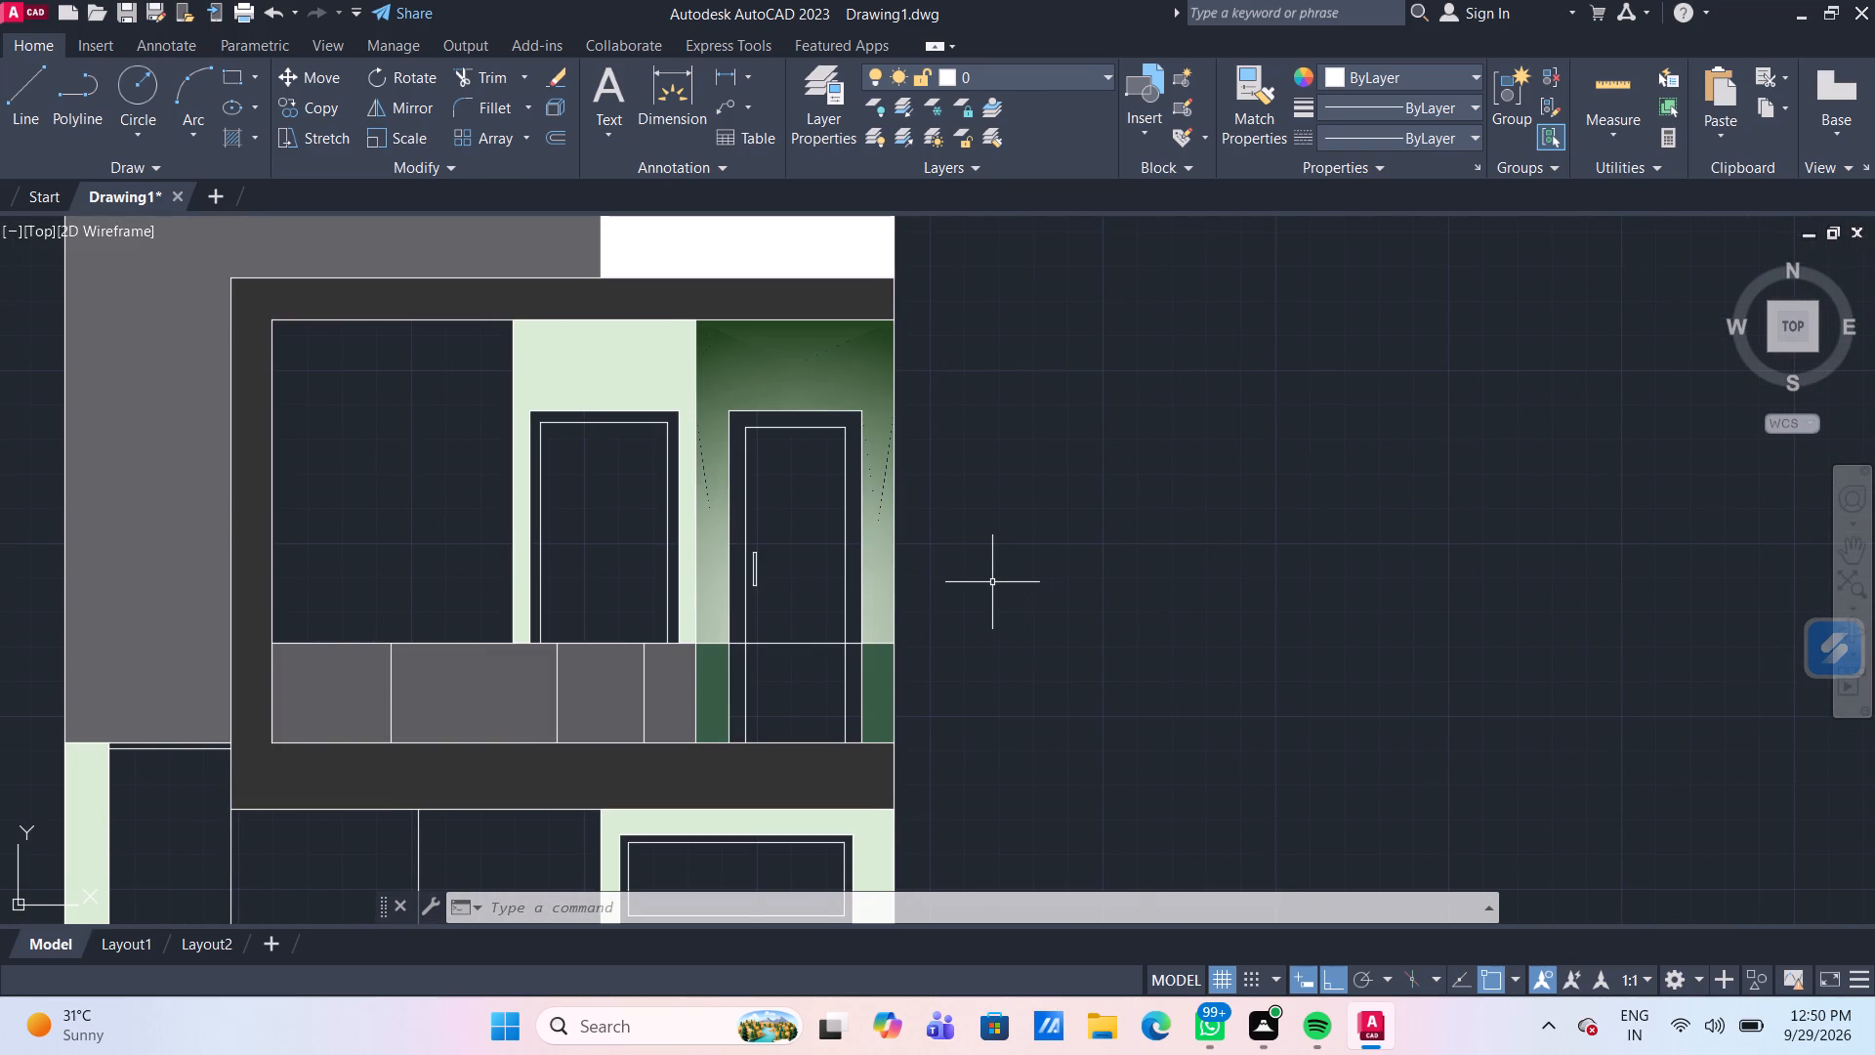
pyautogui.scroll(1, 544, 505)
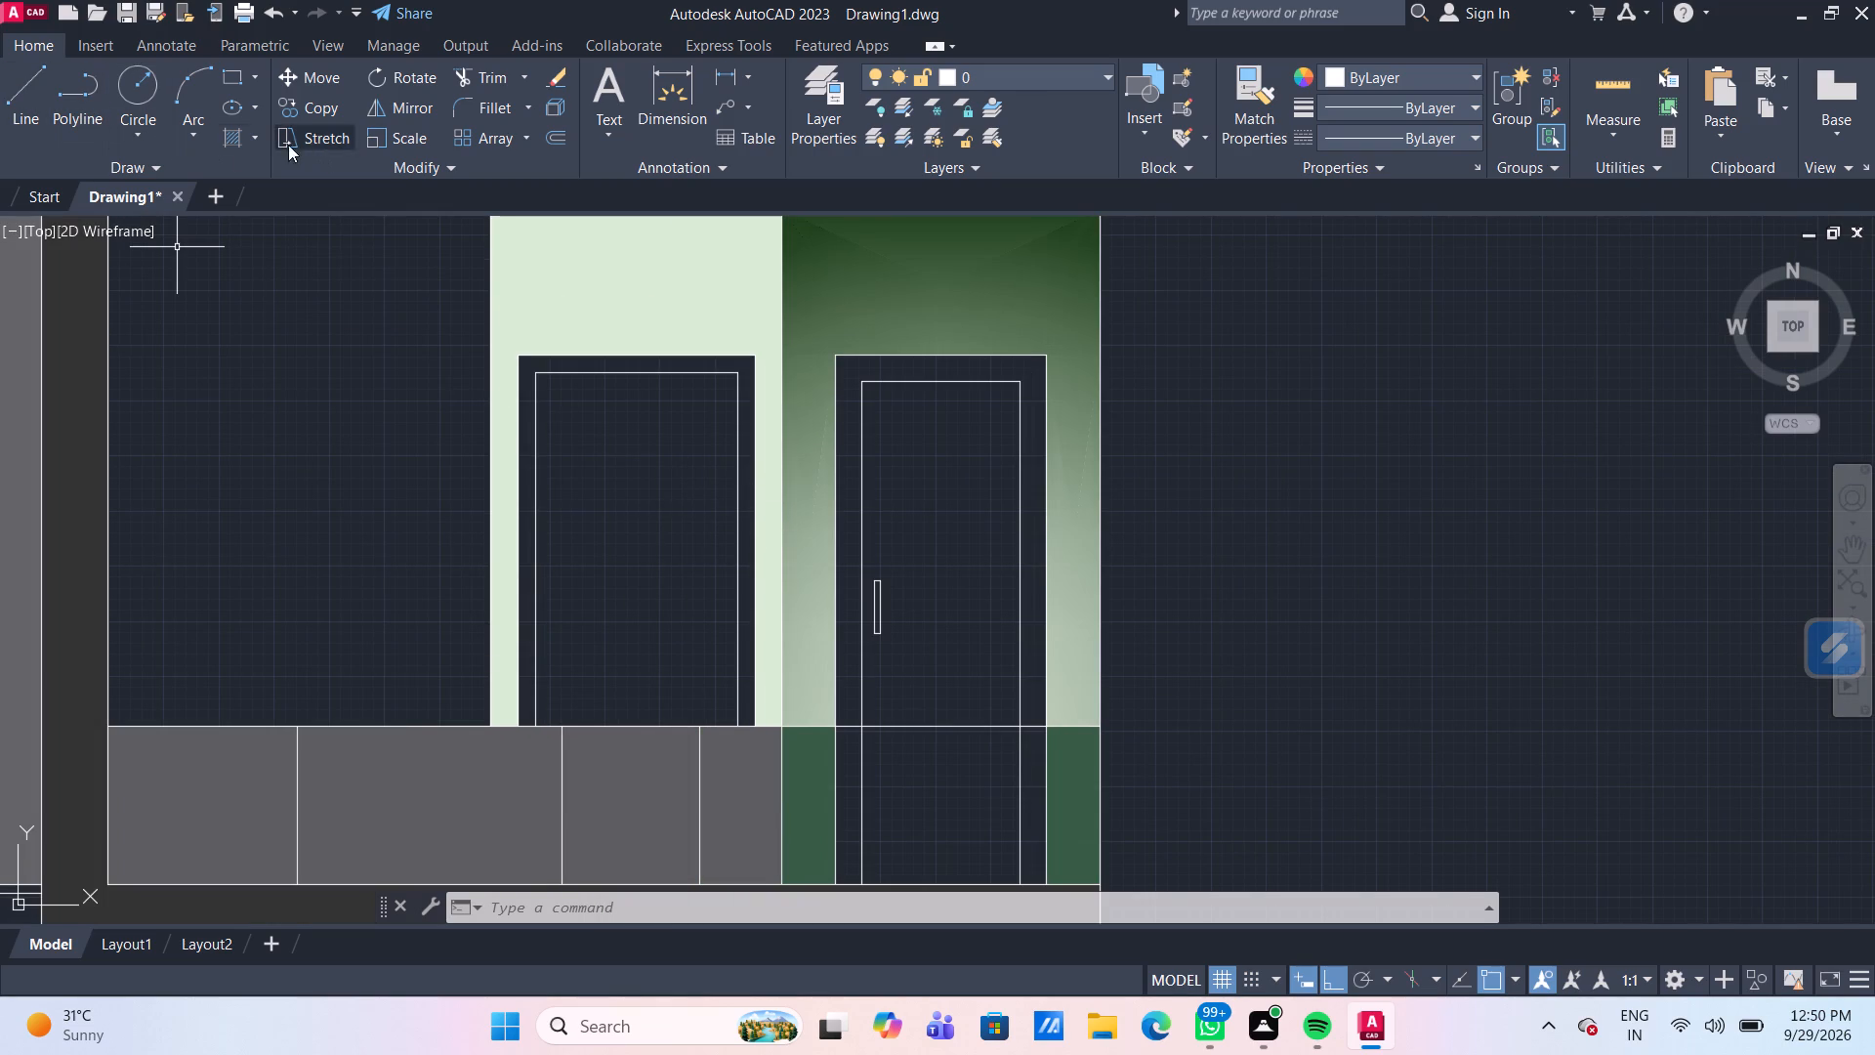
pyautogui.click(229, 143)
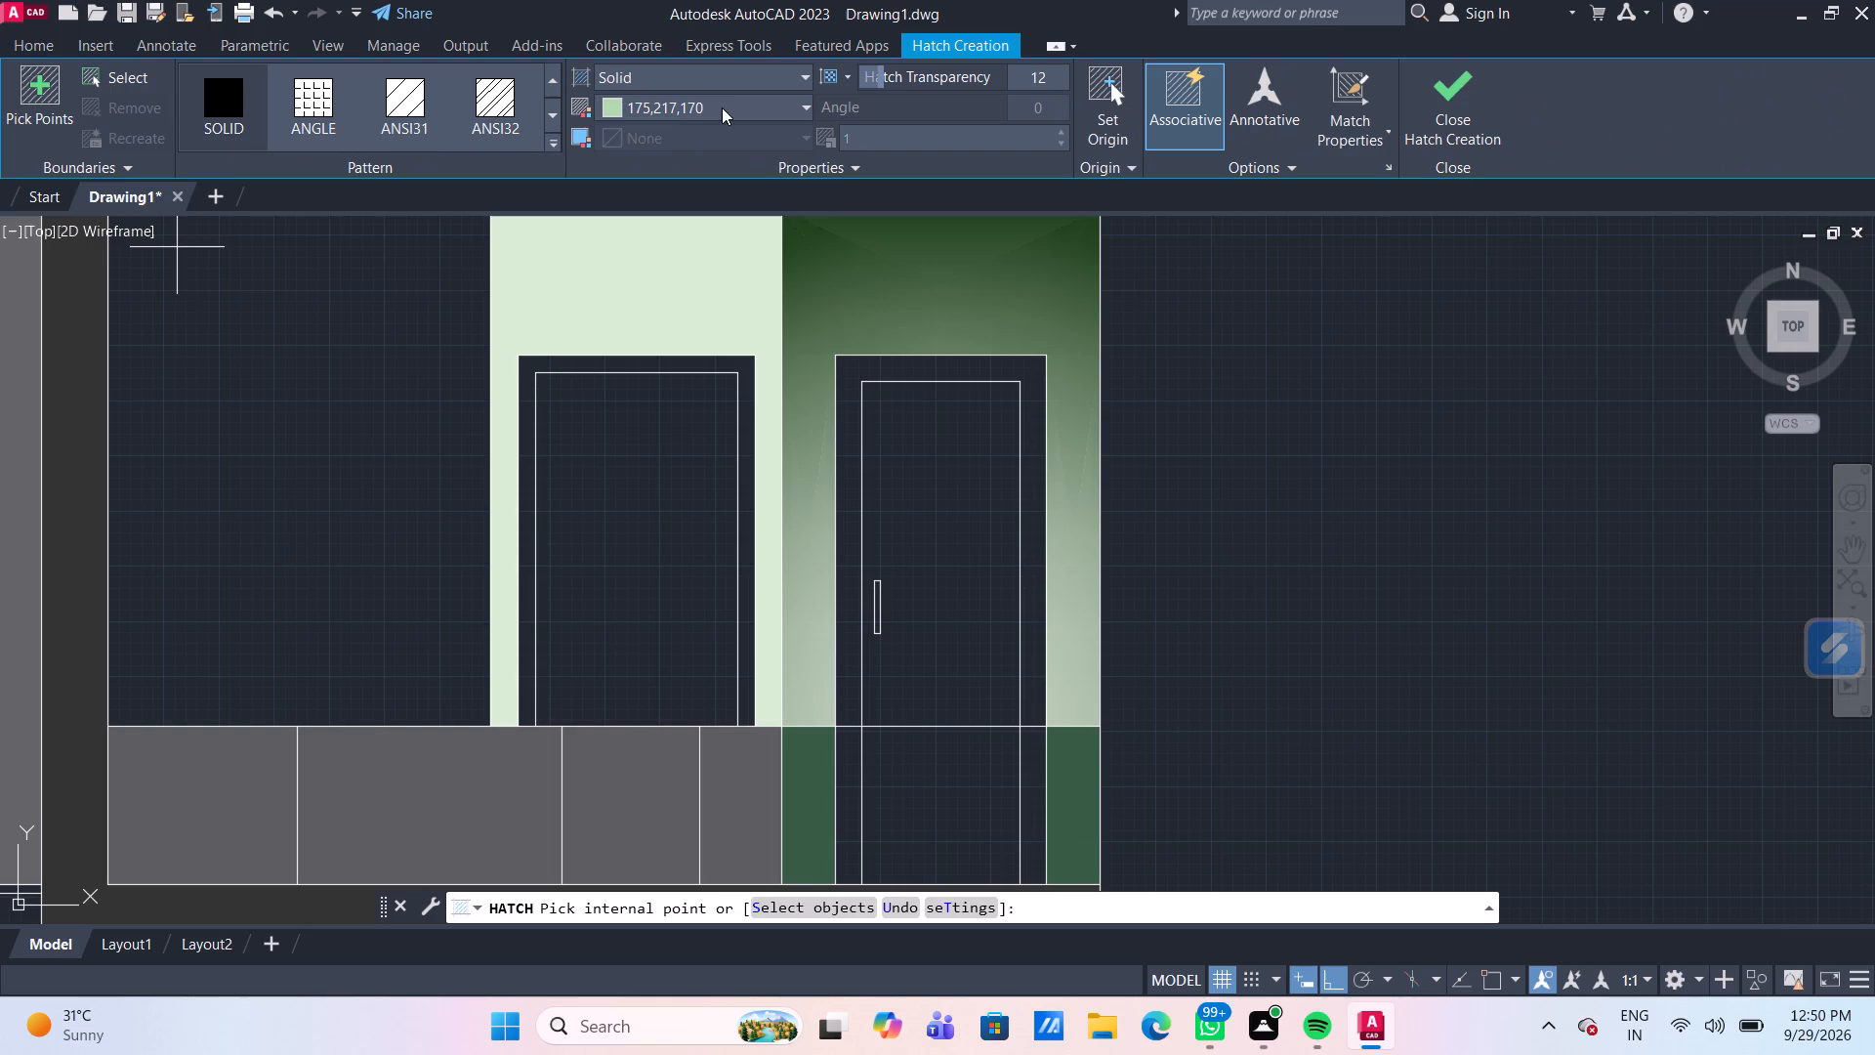
pyautogui.click(724, 102)
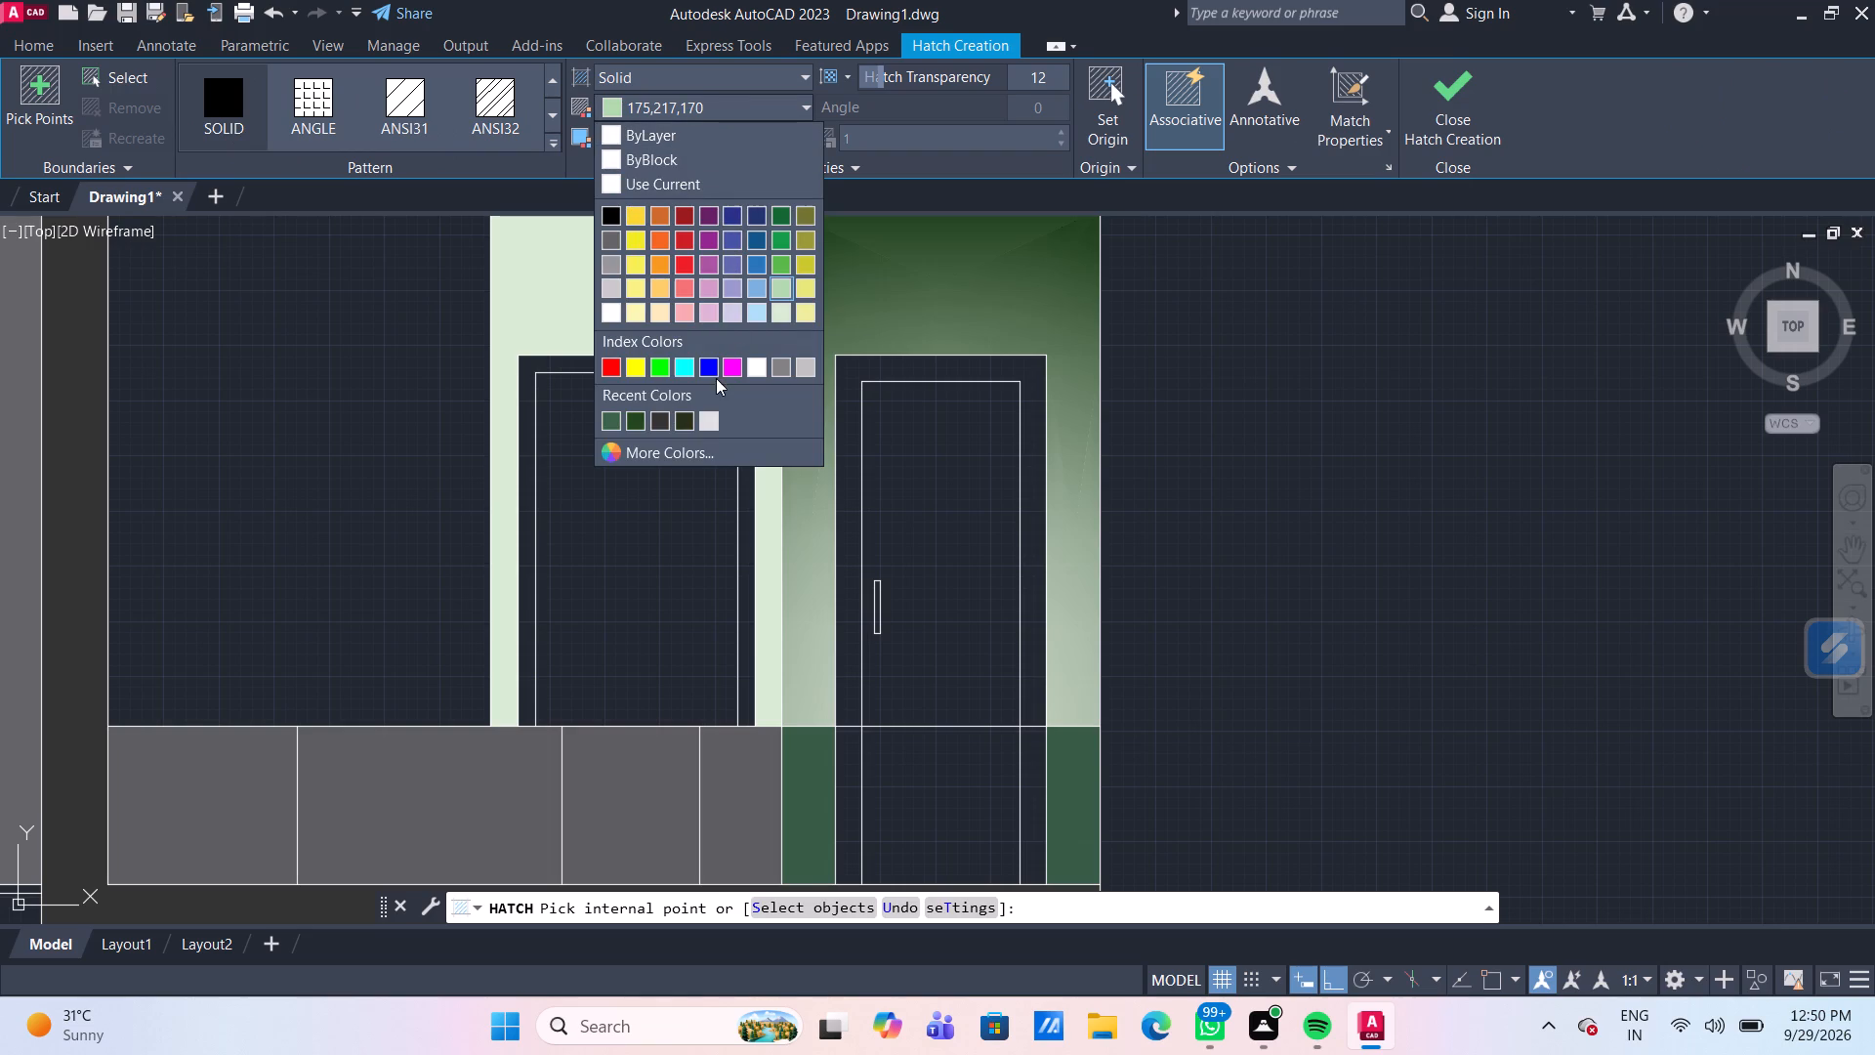
pyautogui.click(700, 457)
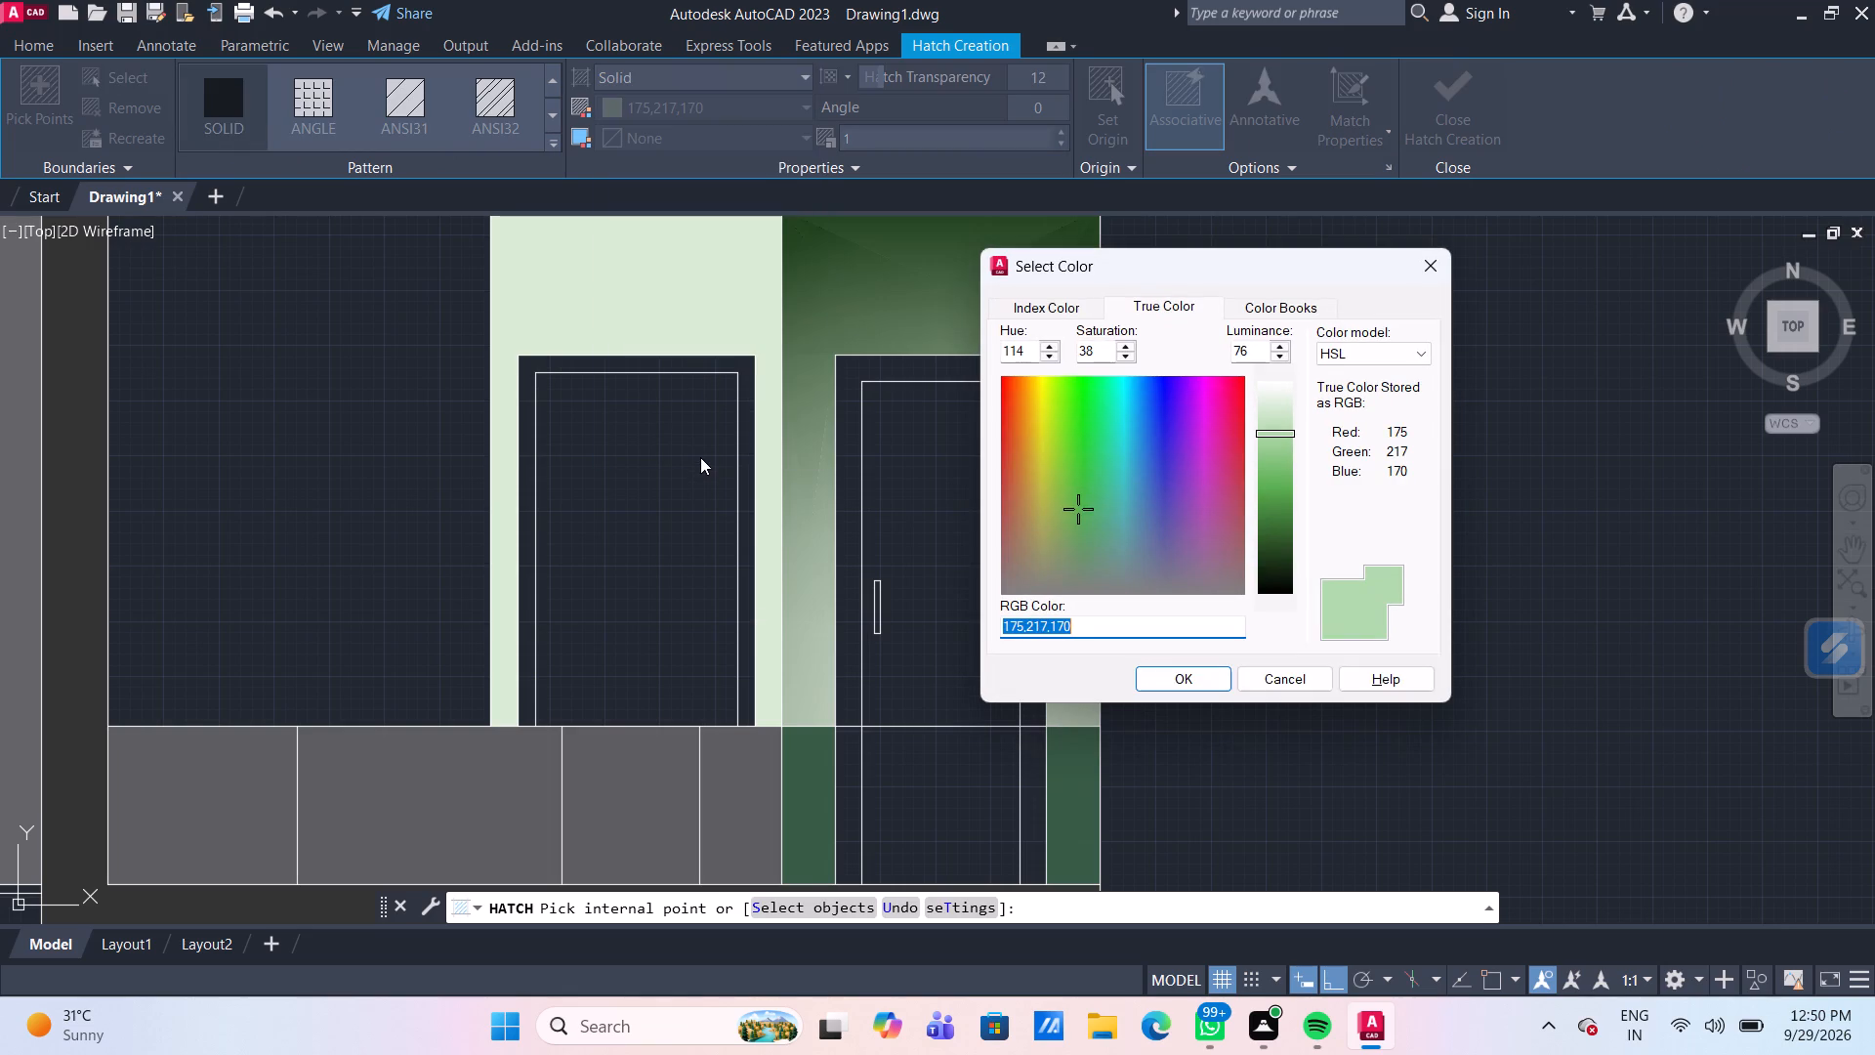
pyautogui.click(1066, 311)
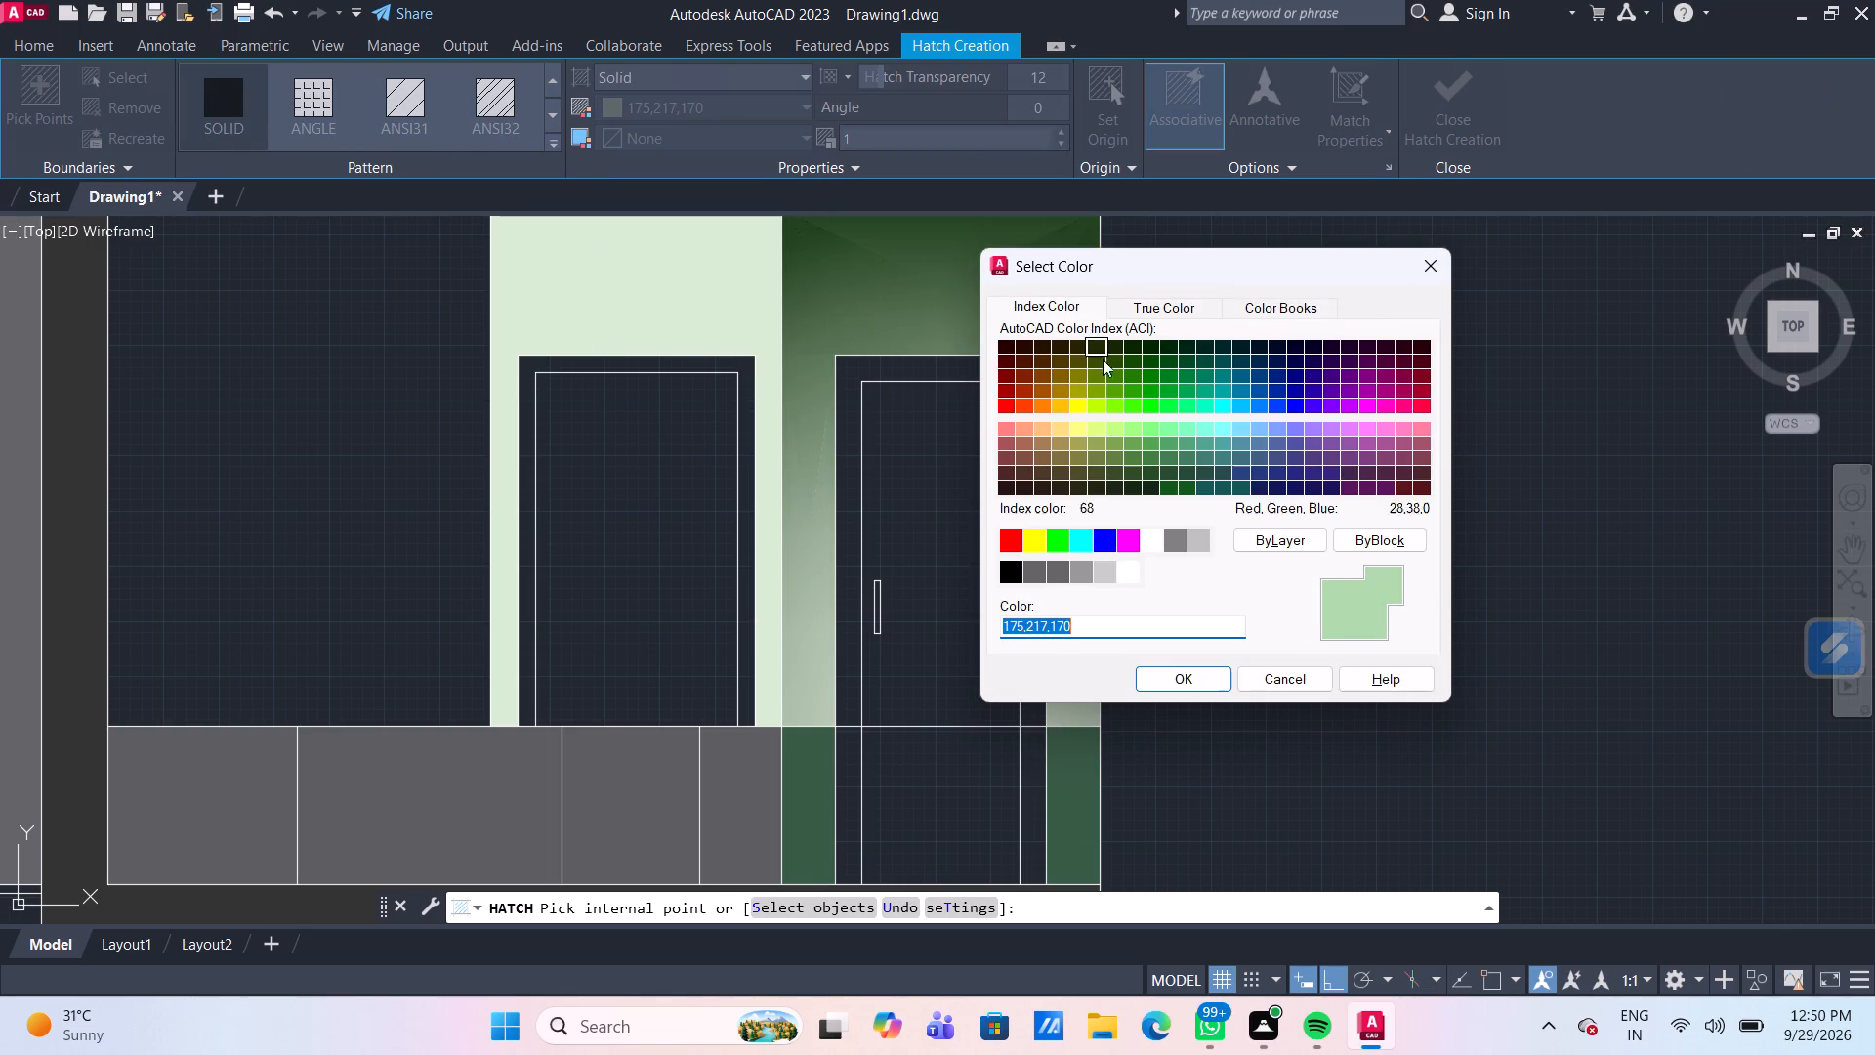
pyautogui.click(1040, 358)
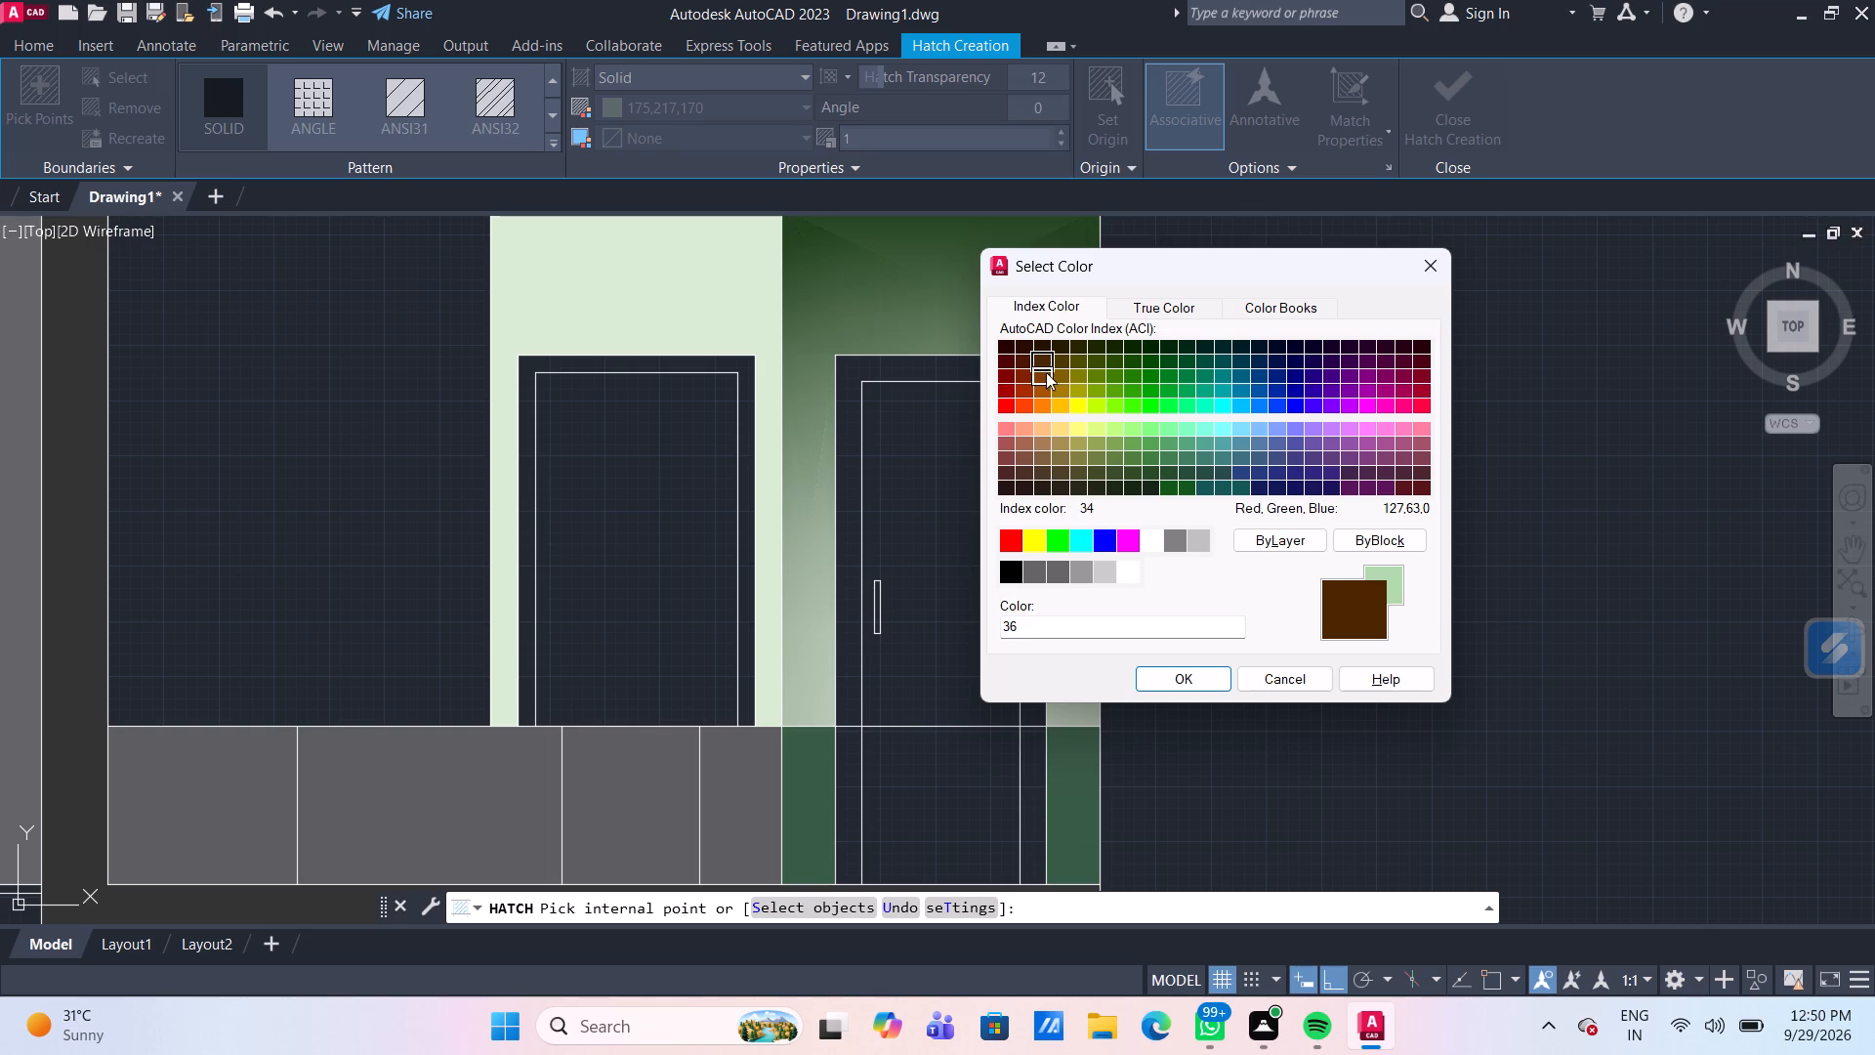
pyautogui.click(1038, 346)
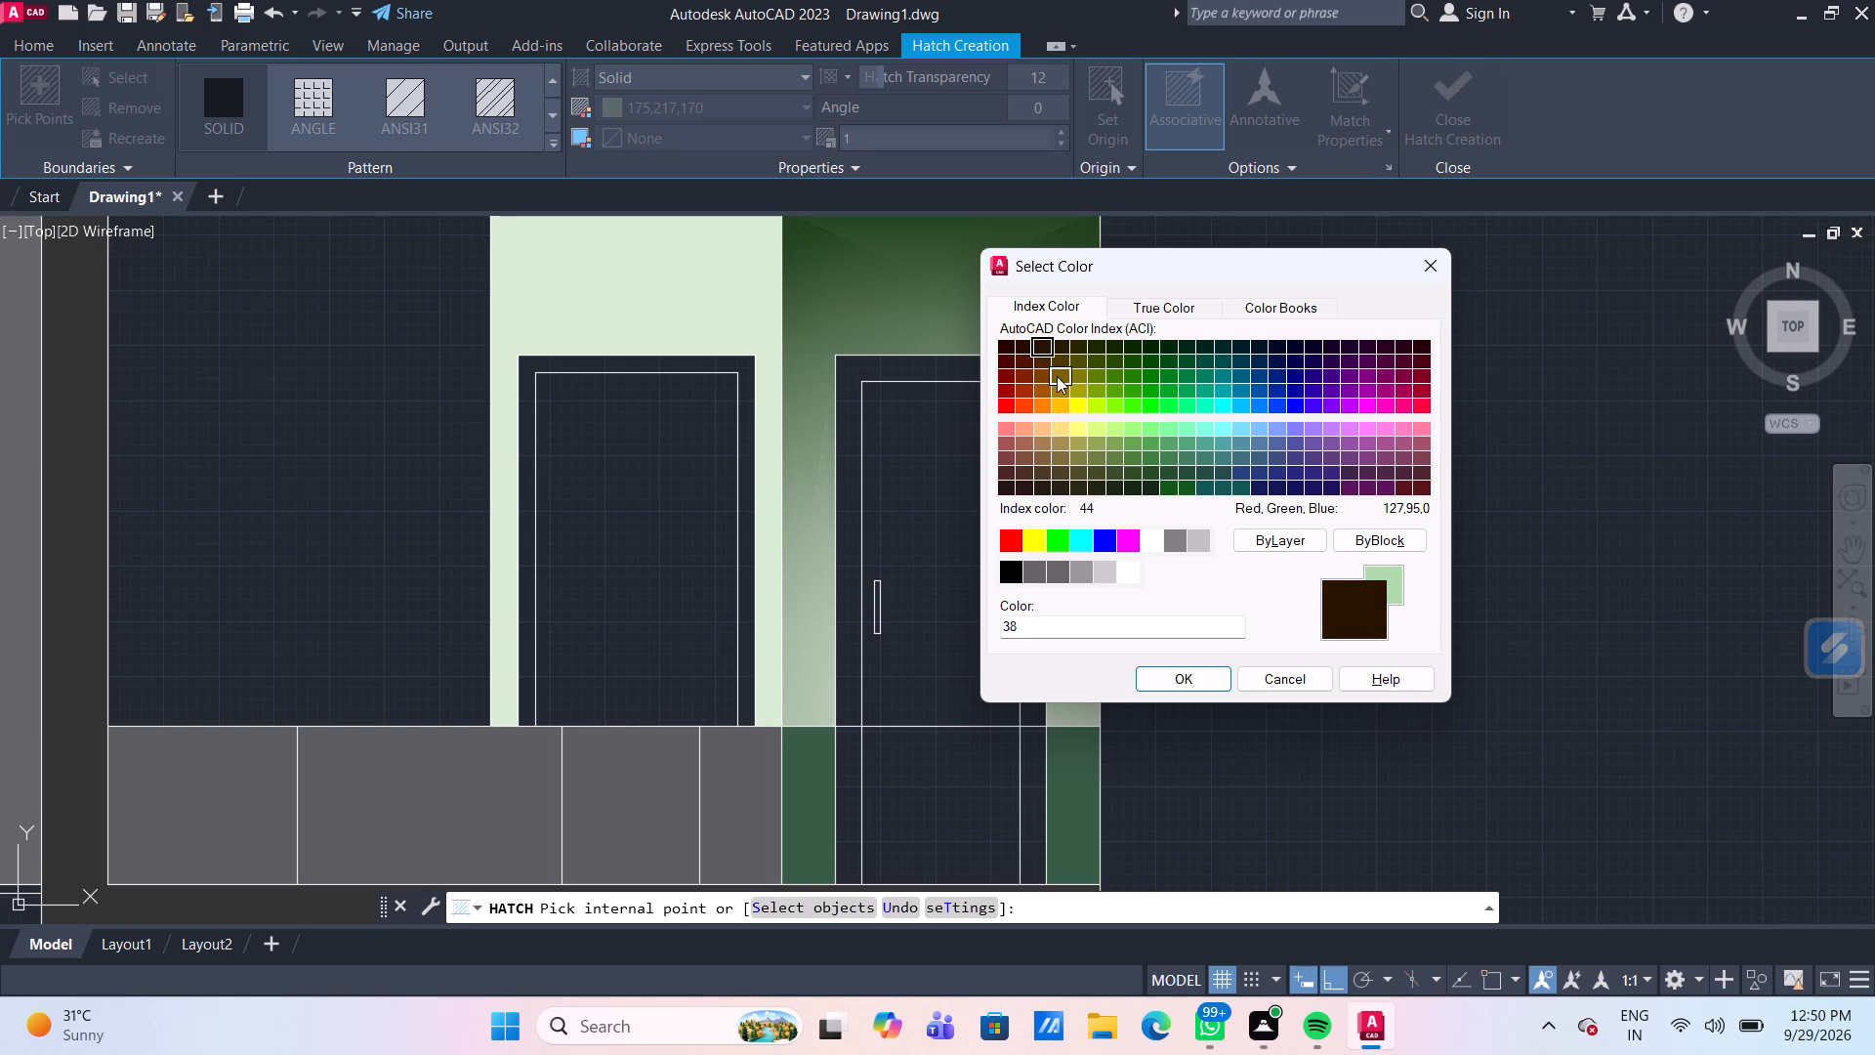
pyautogui.click(1055, 362)
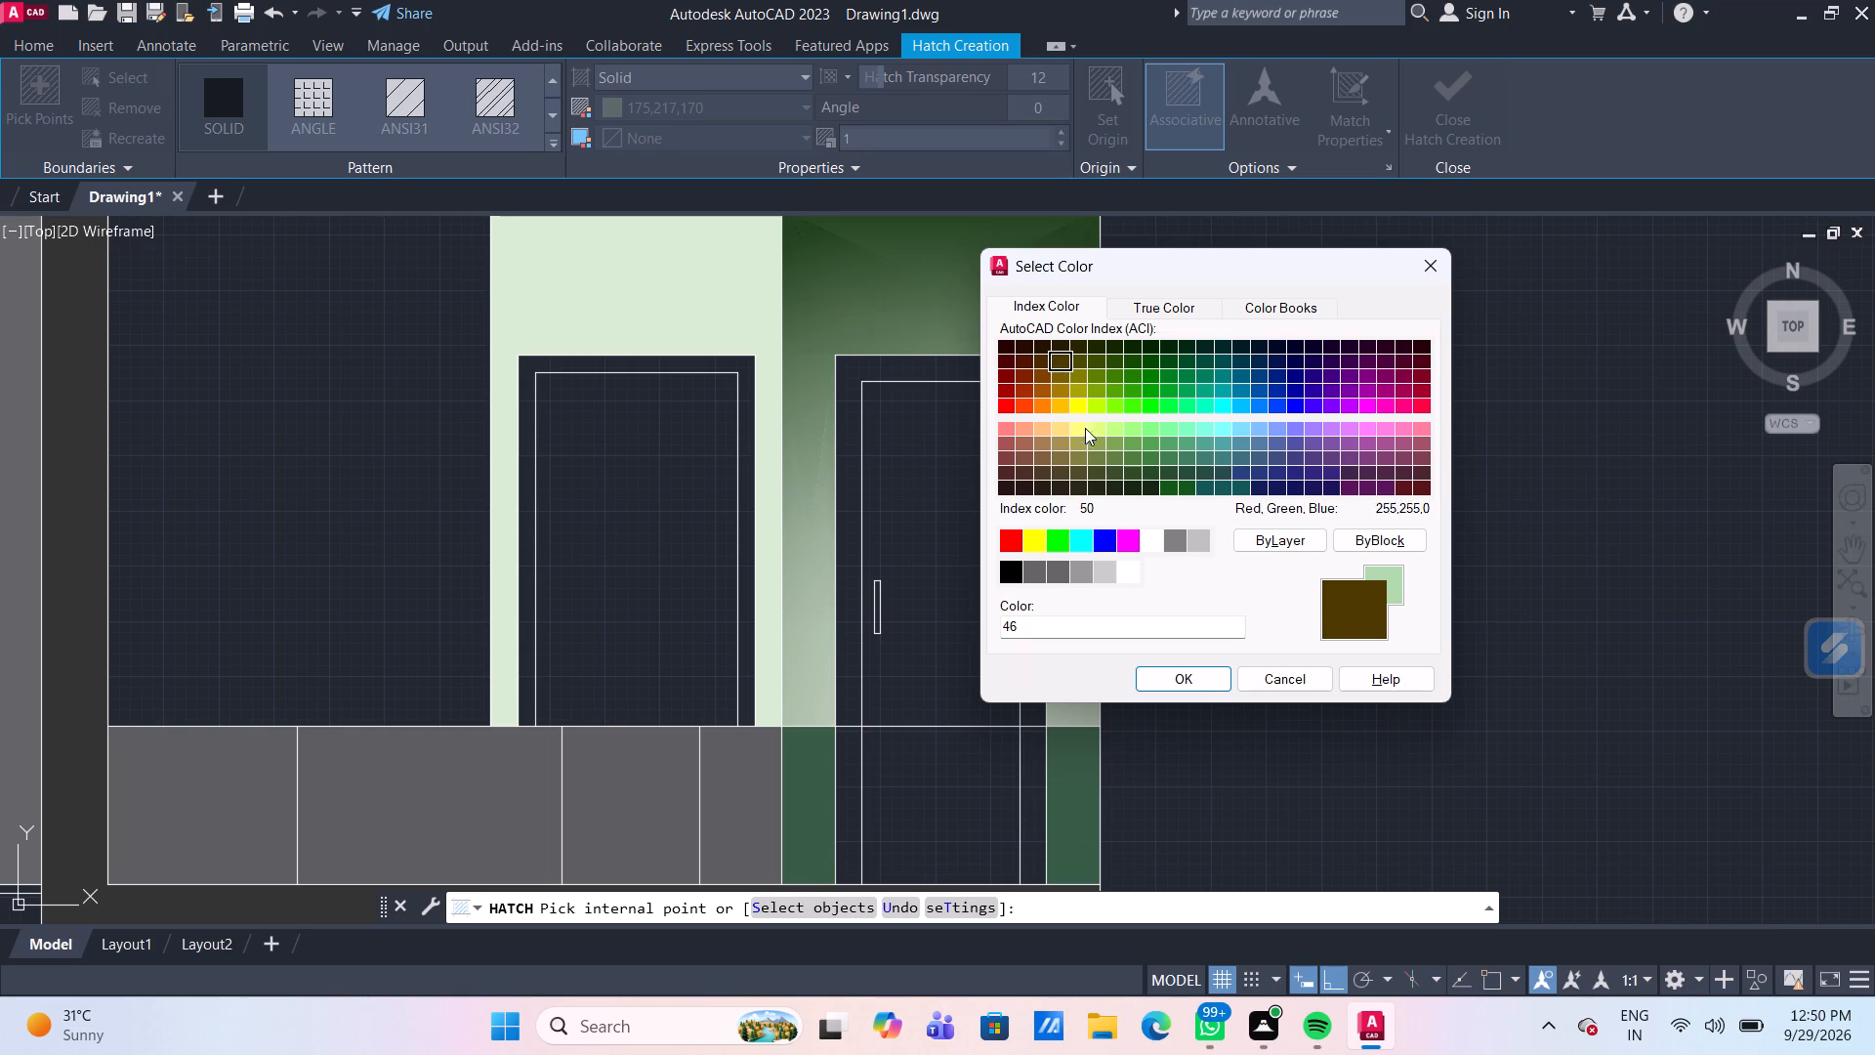
pyautogui.click(1043, 475)
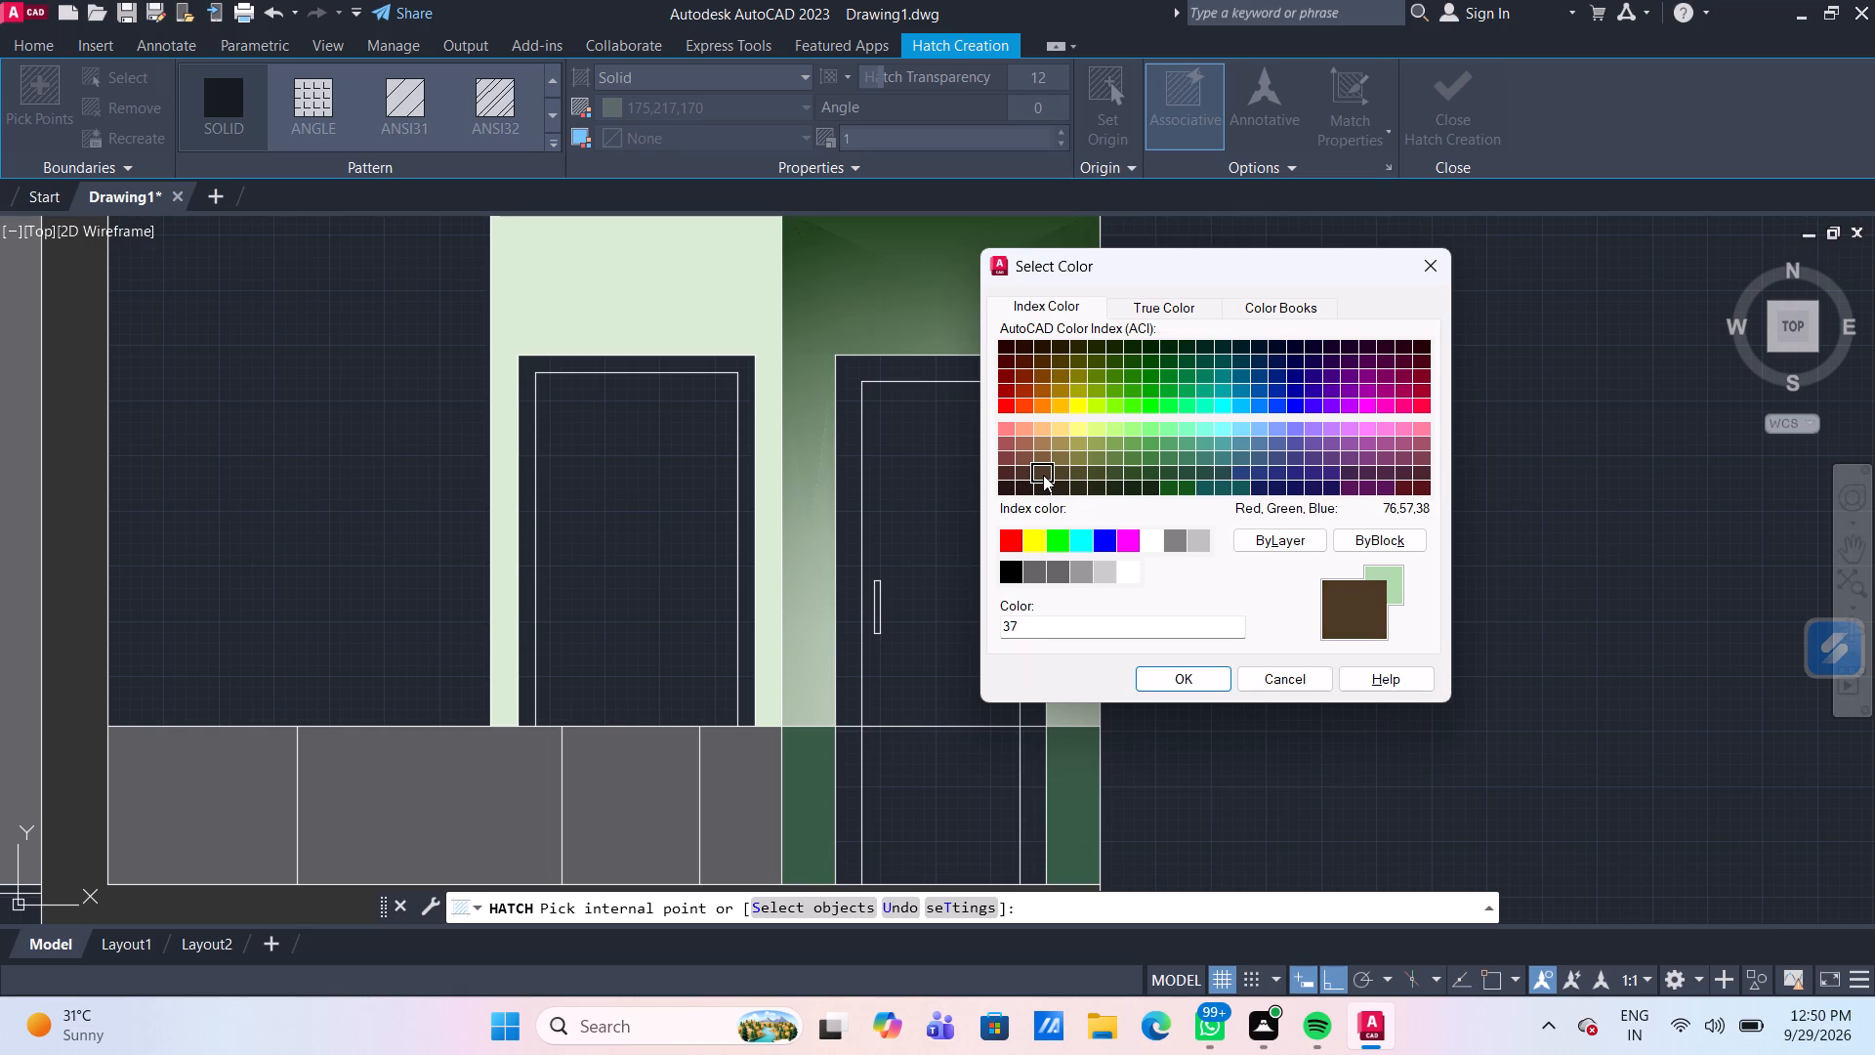
pyautogui.click(1021, 471)
pyautogui.click(1046, 468)
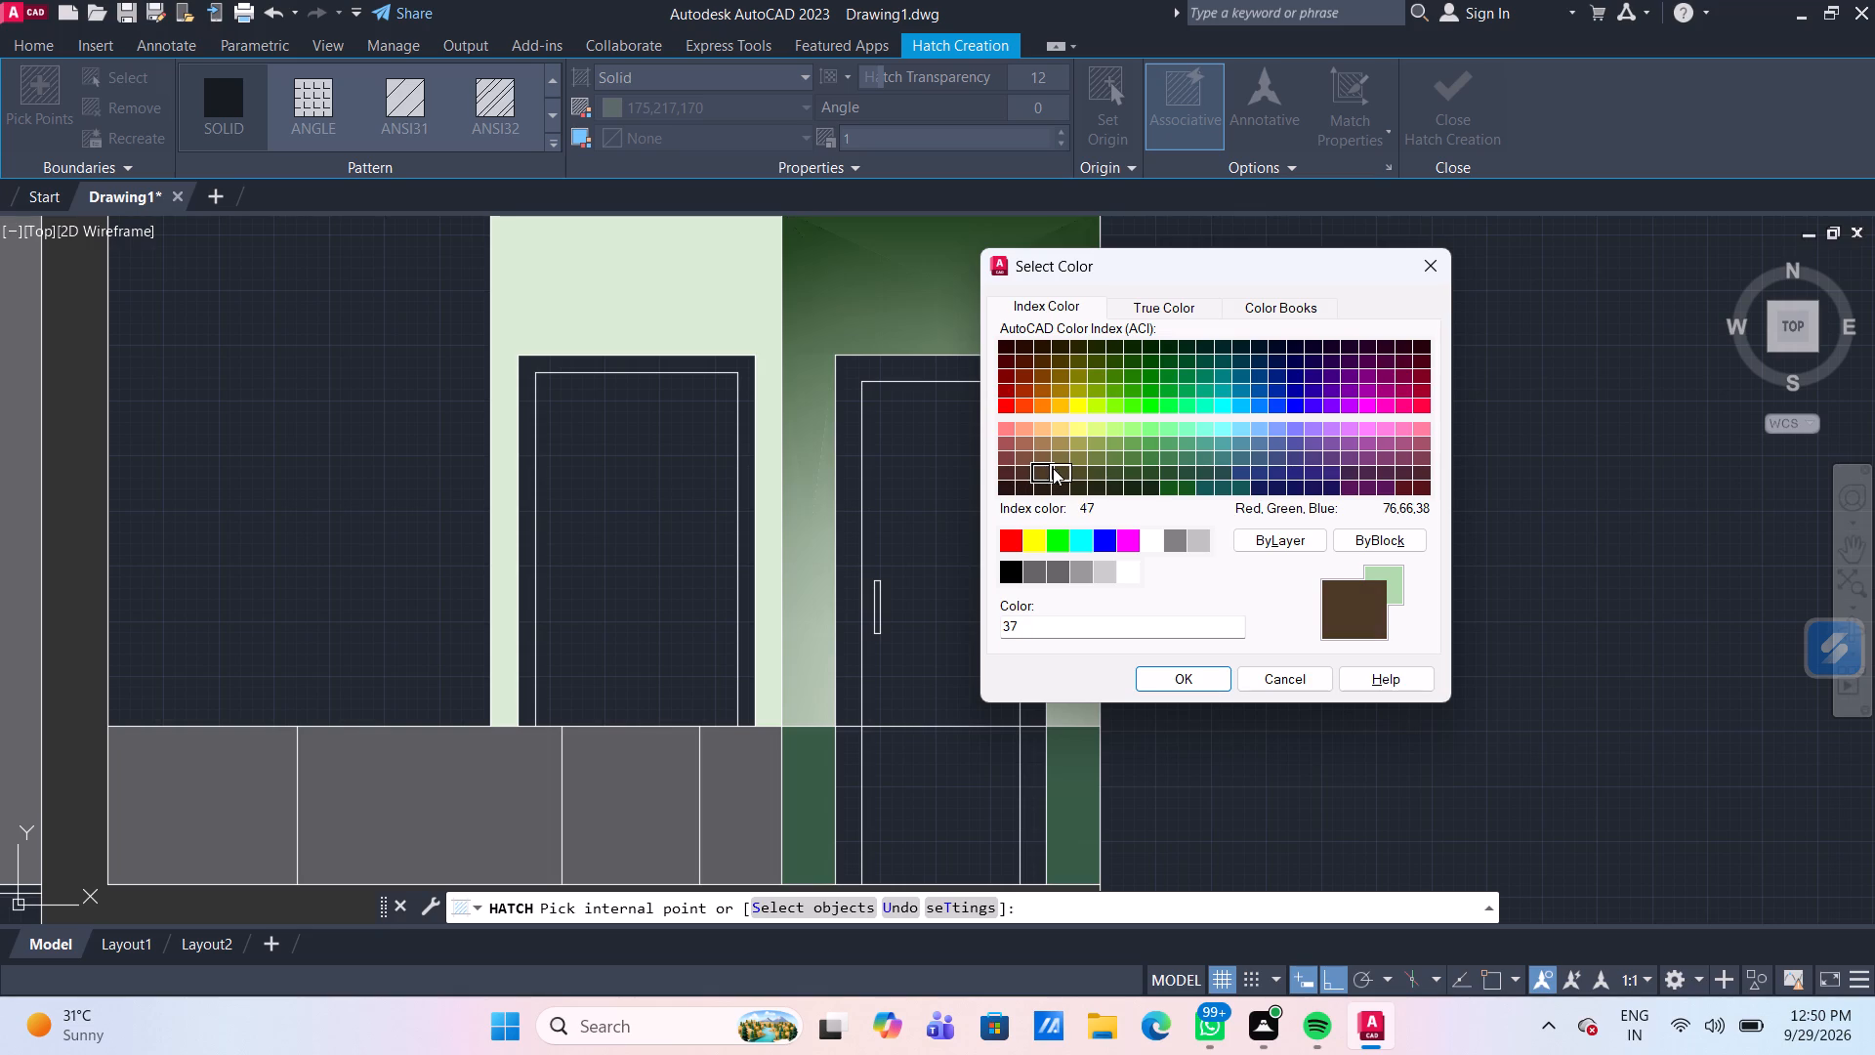
pyautogui.click(1068, 468)
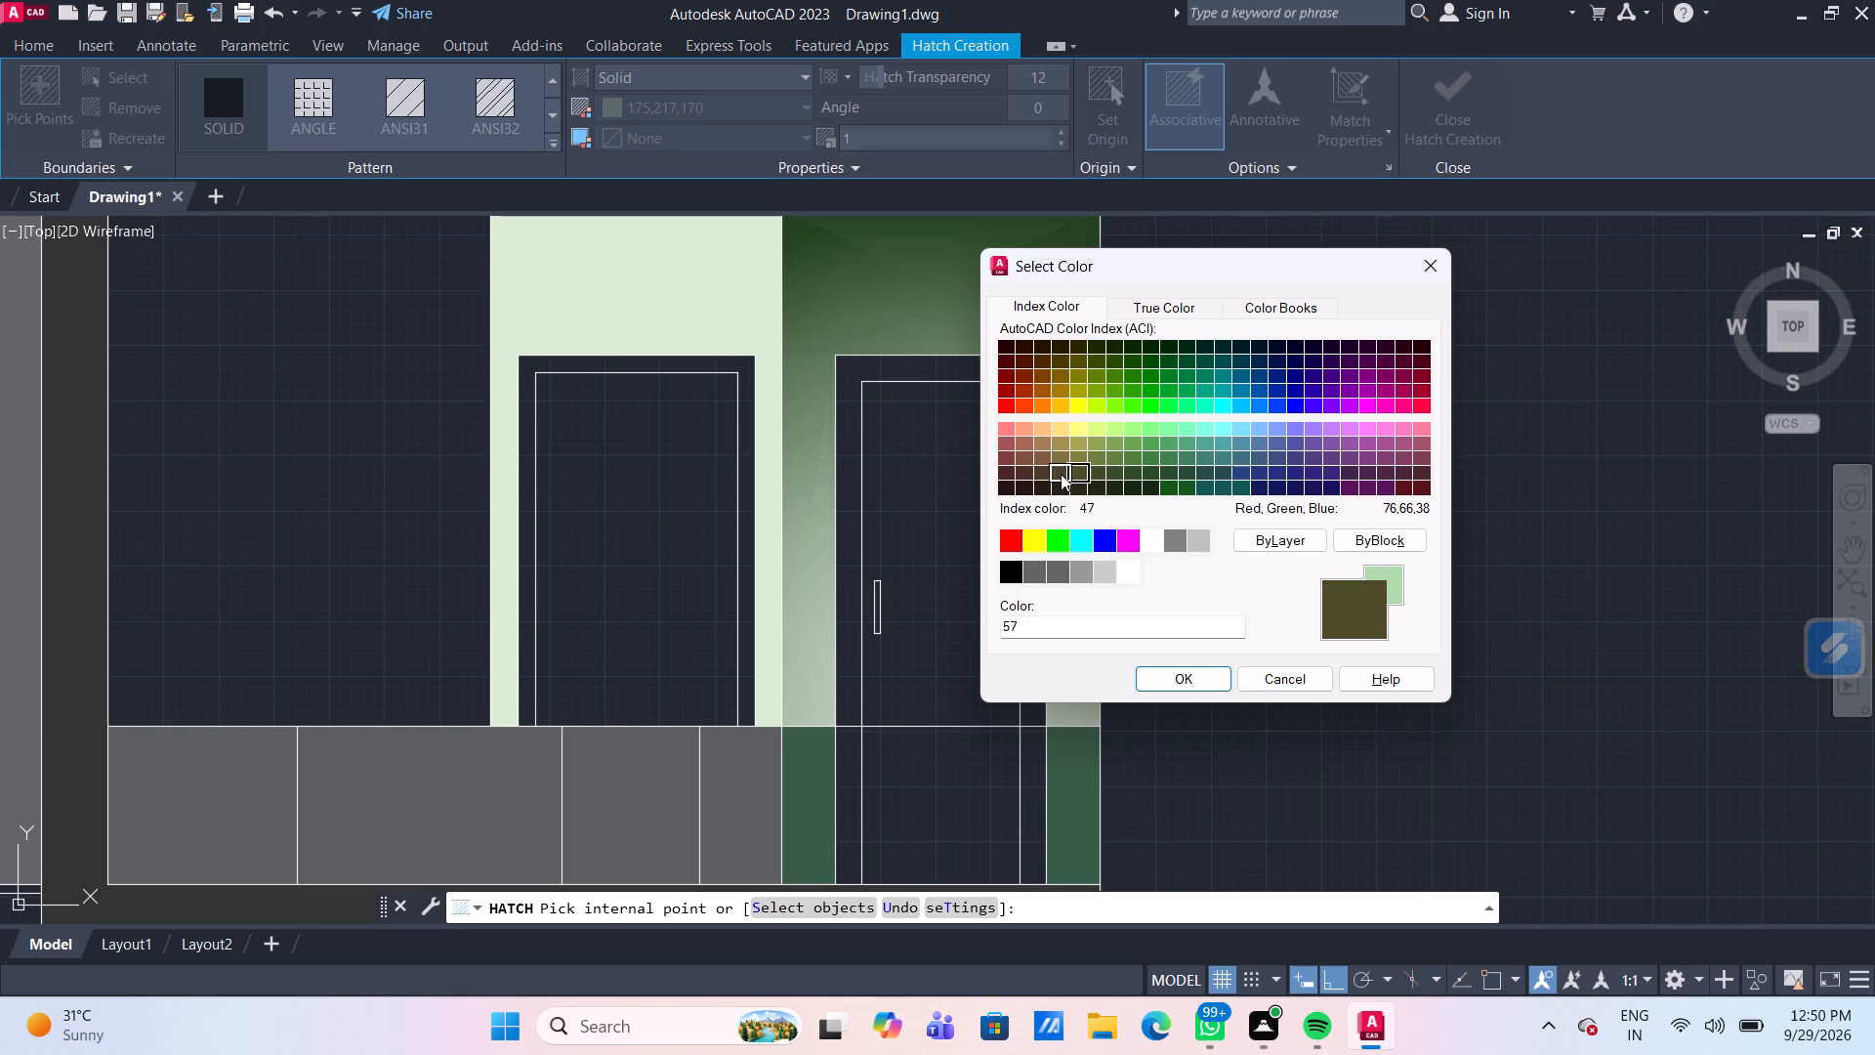
pyautogui.click(1058, 475)
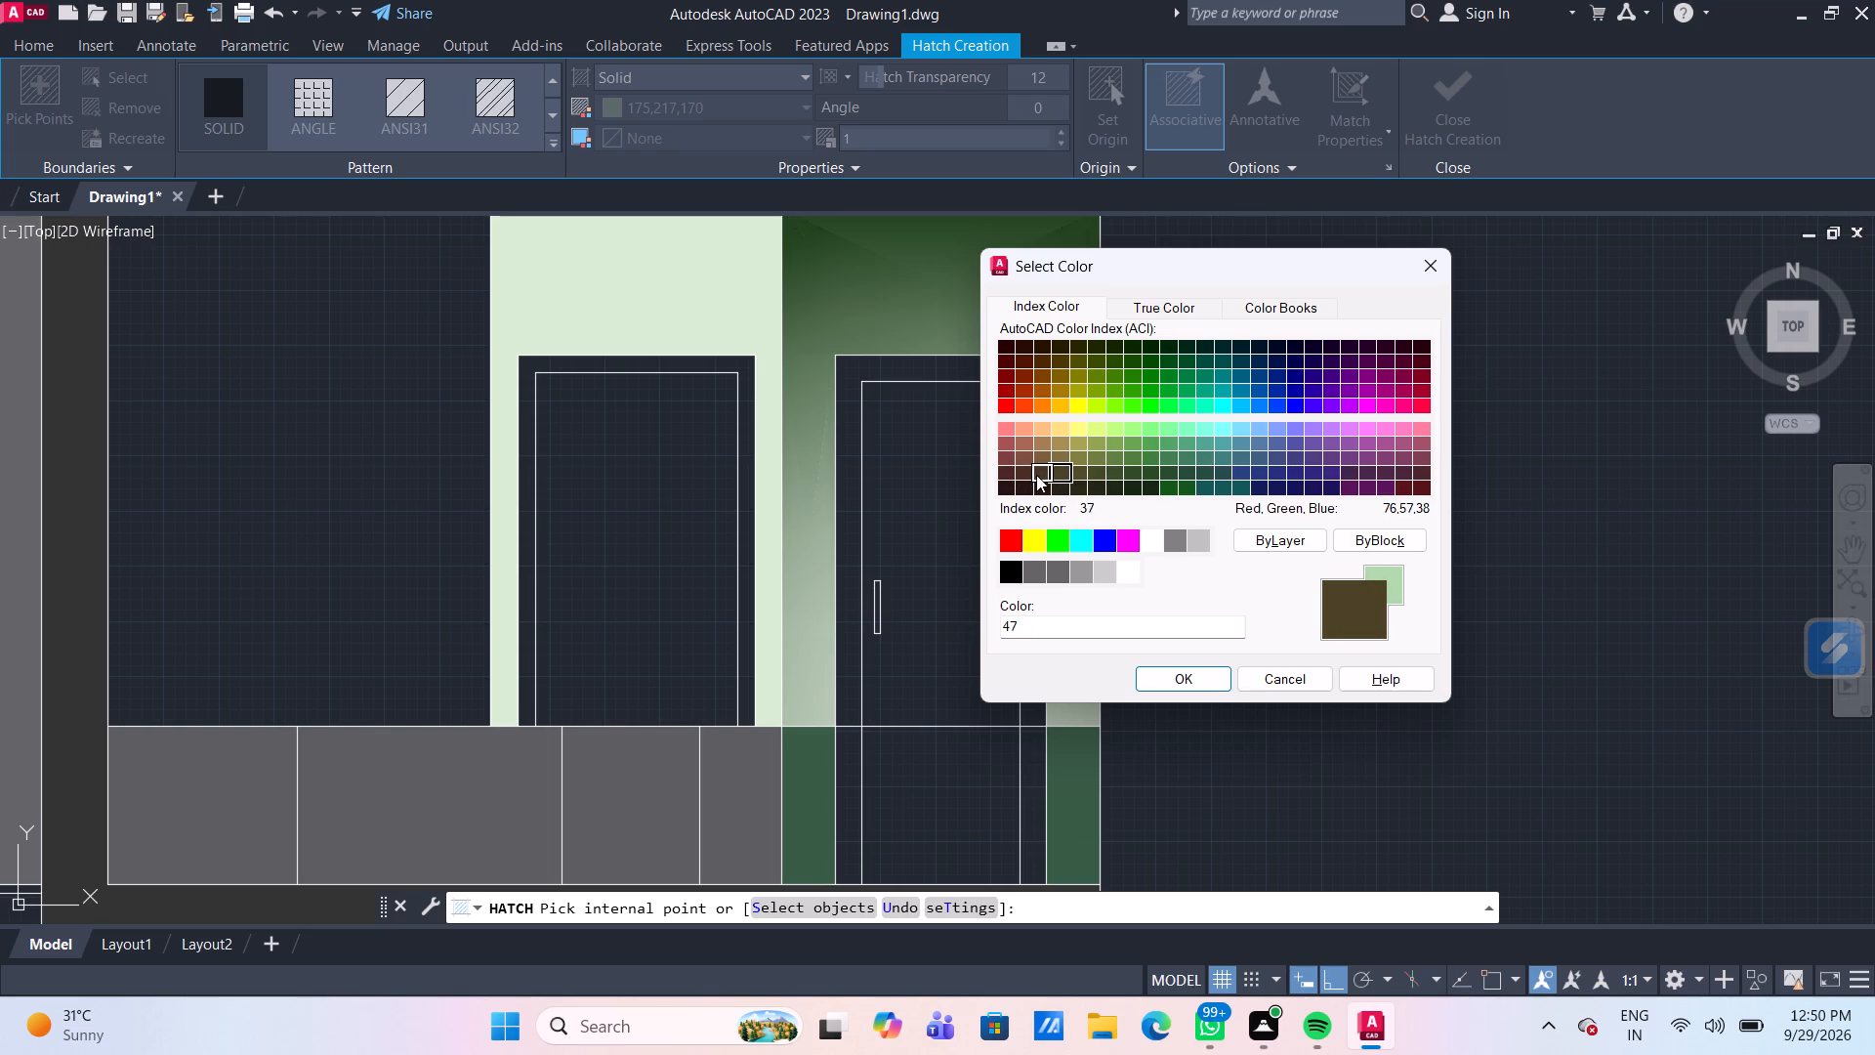
pyautogui.click(1036, 475)
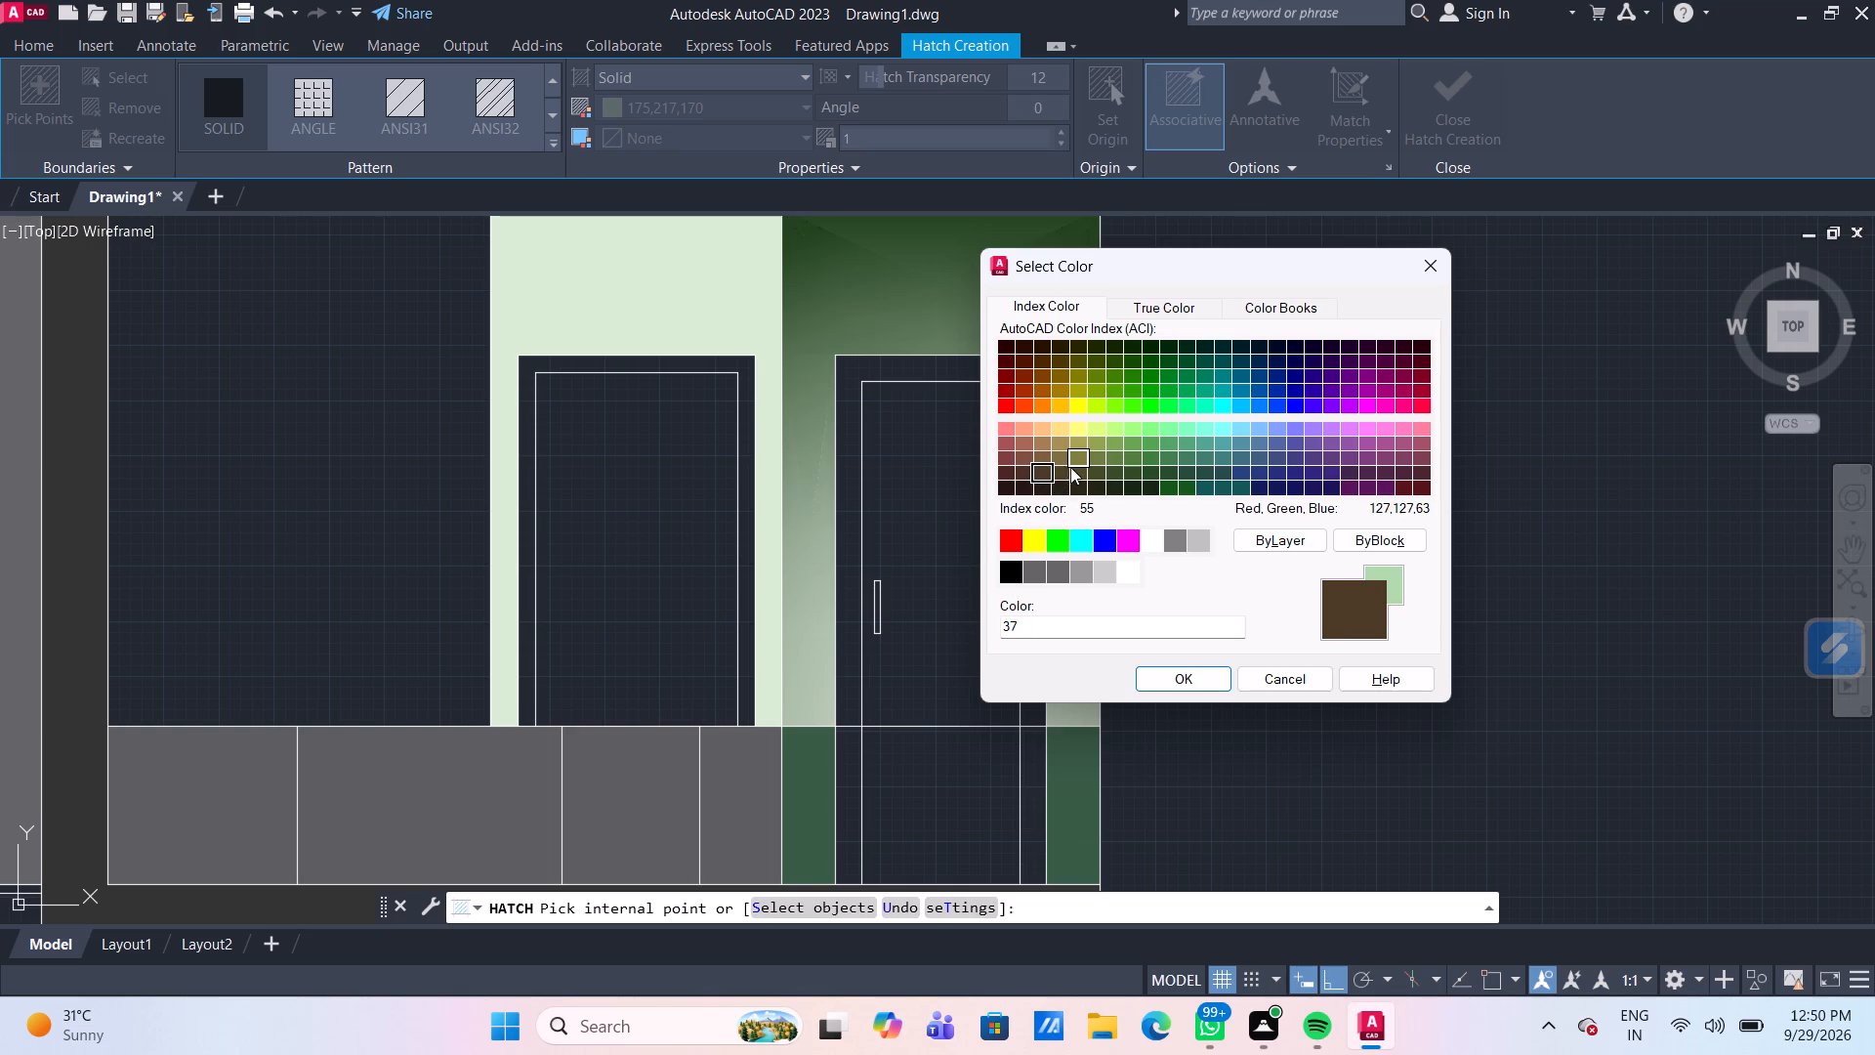
pyautogui.click(1067, 473)
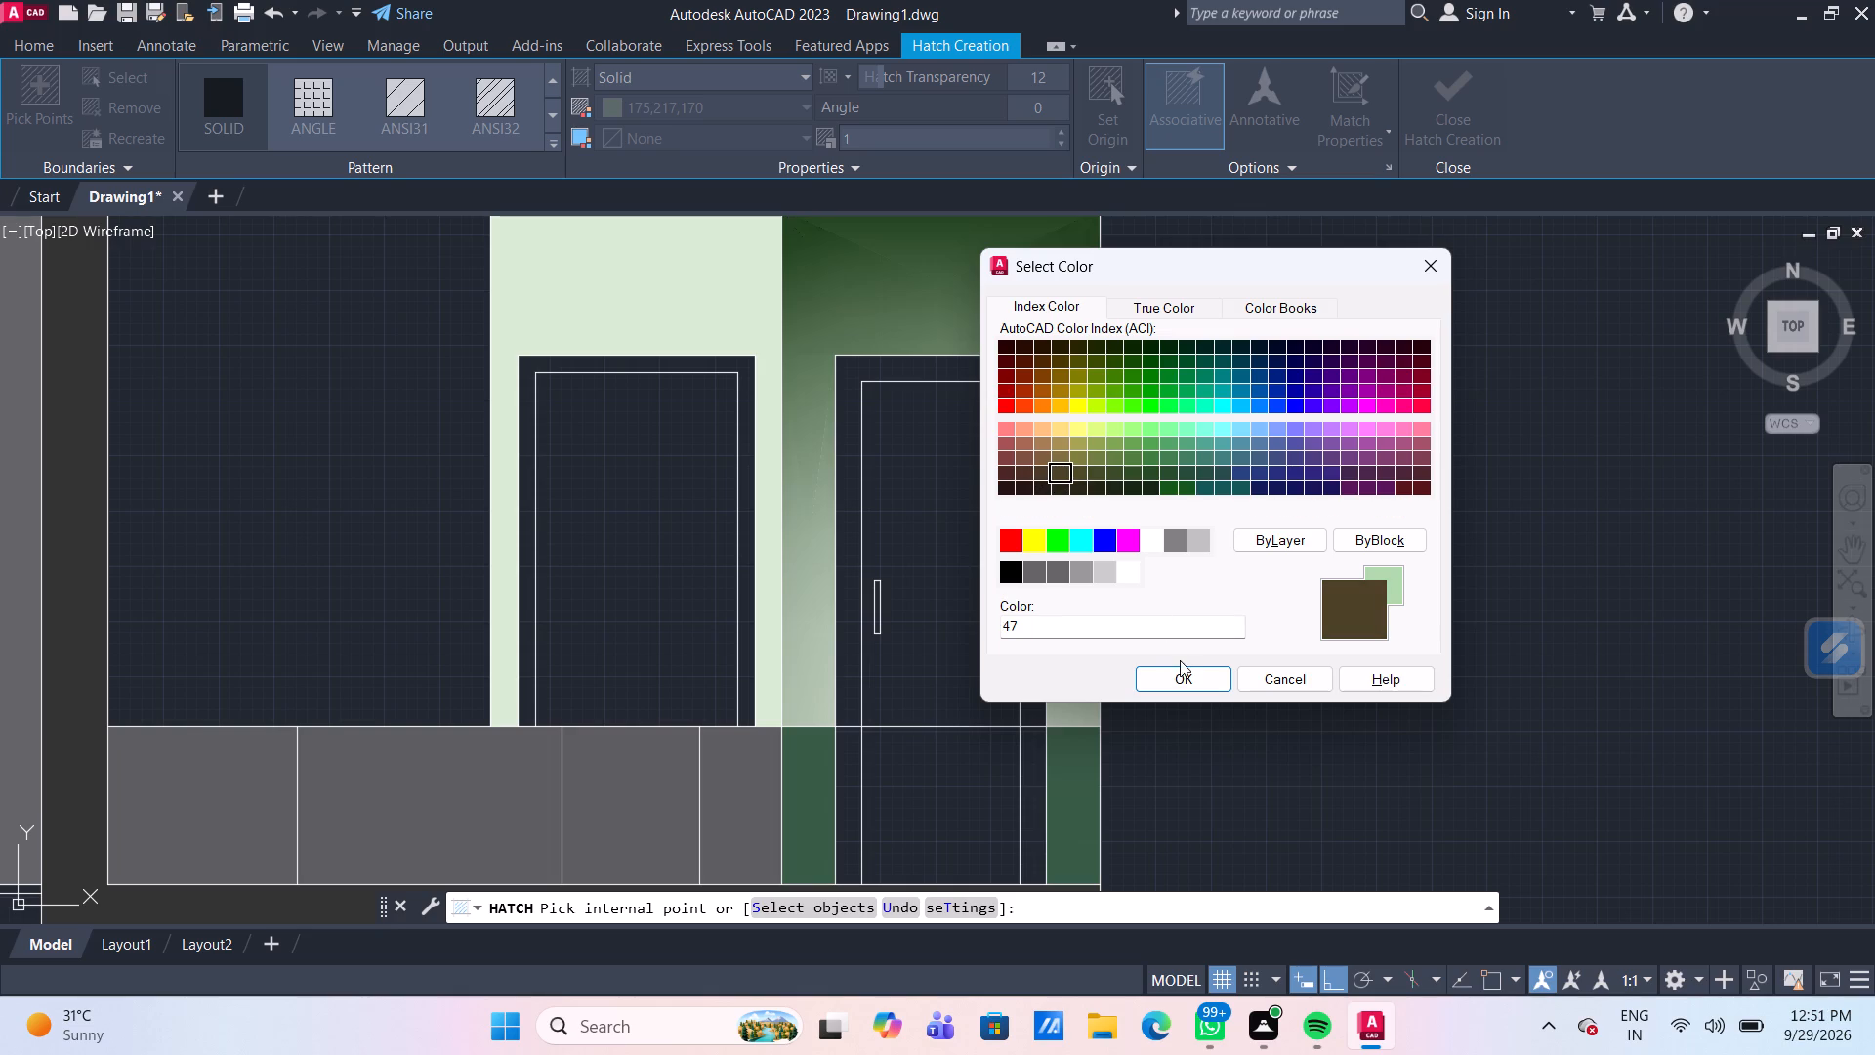
pyautogui.click(1207, 312)
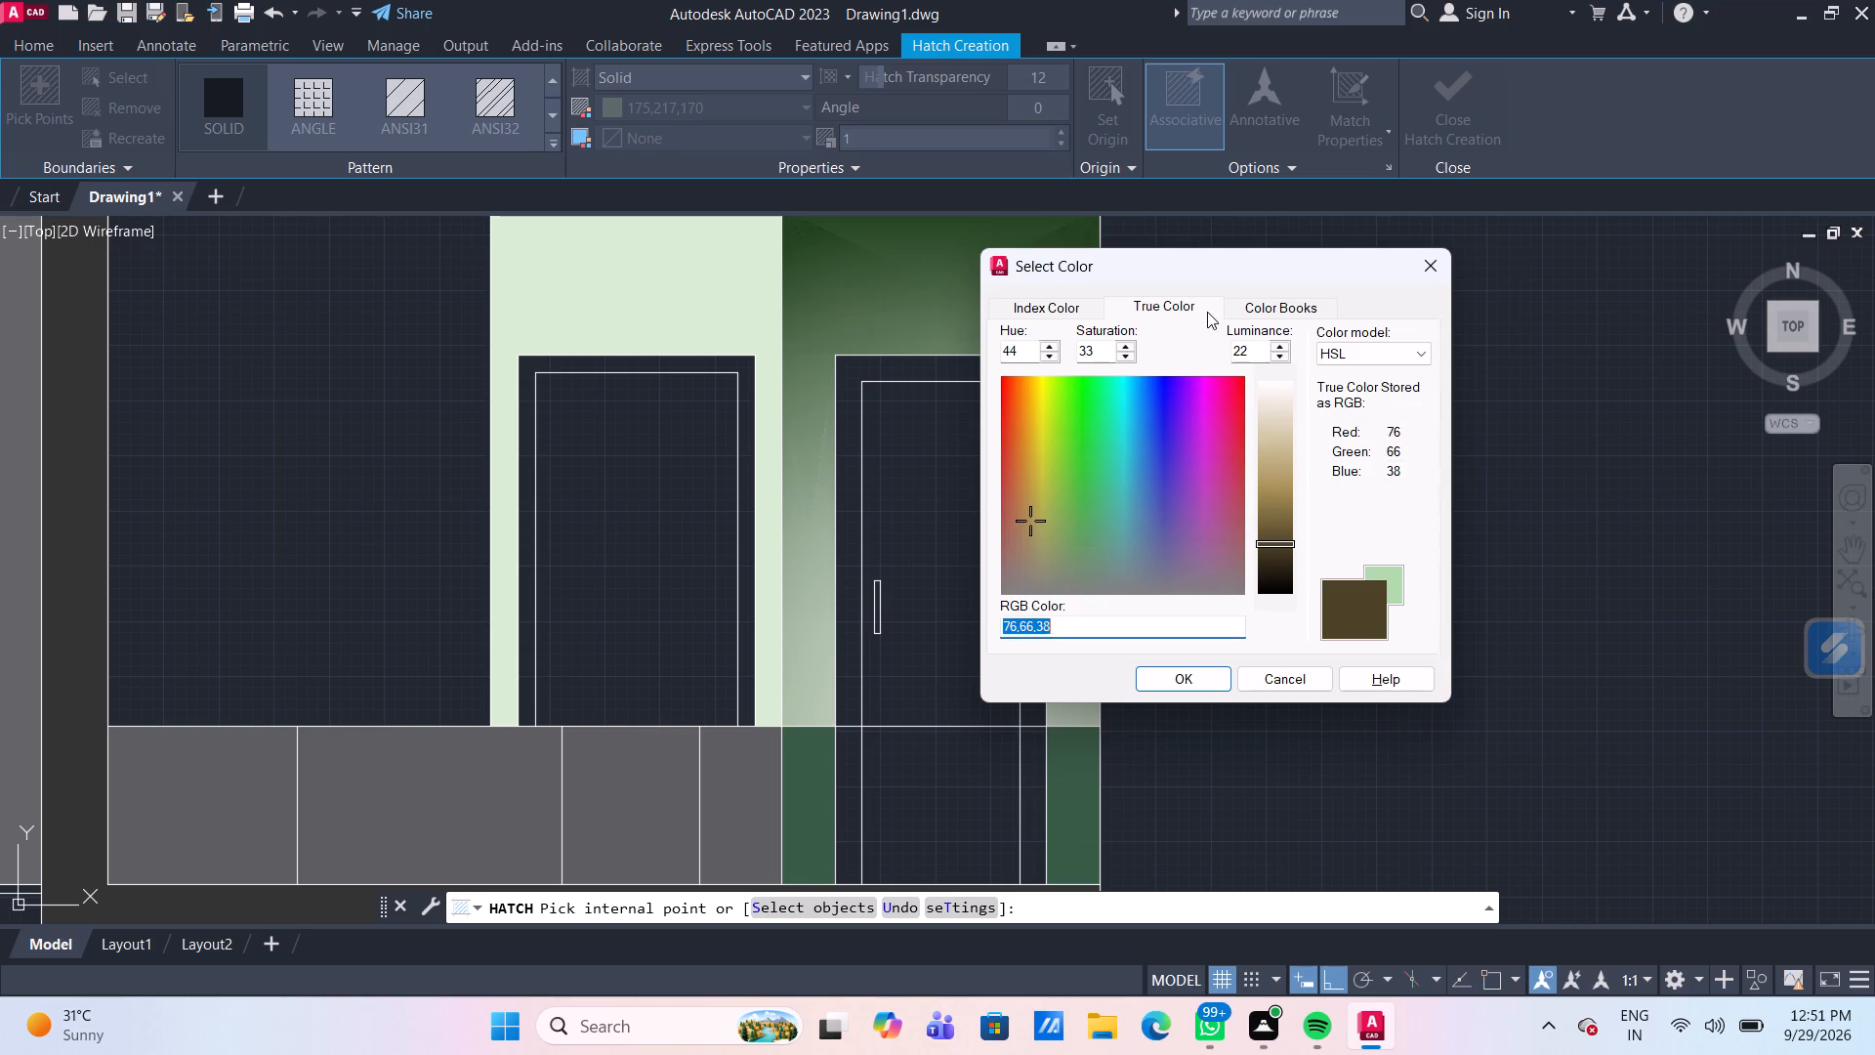
pyautogui.click(1276, 553)
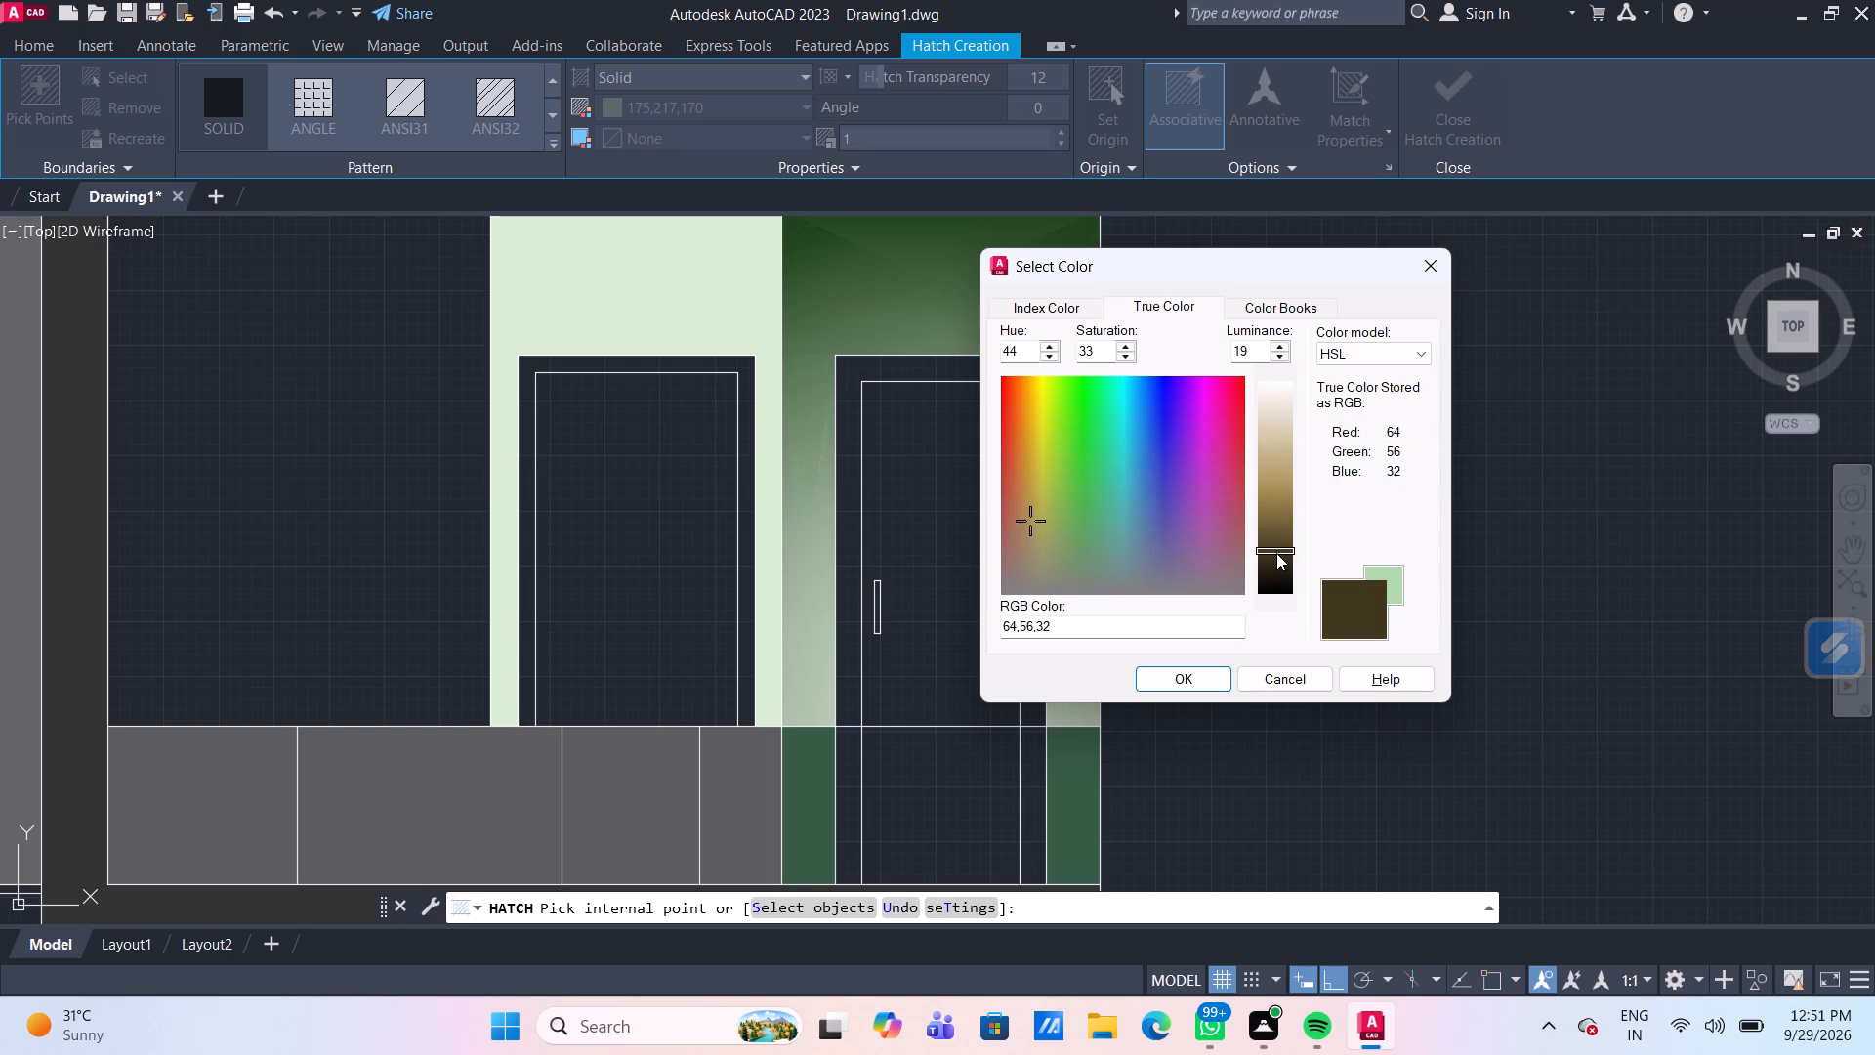
pyautogui.click(1275, 563)
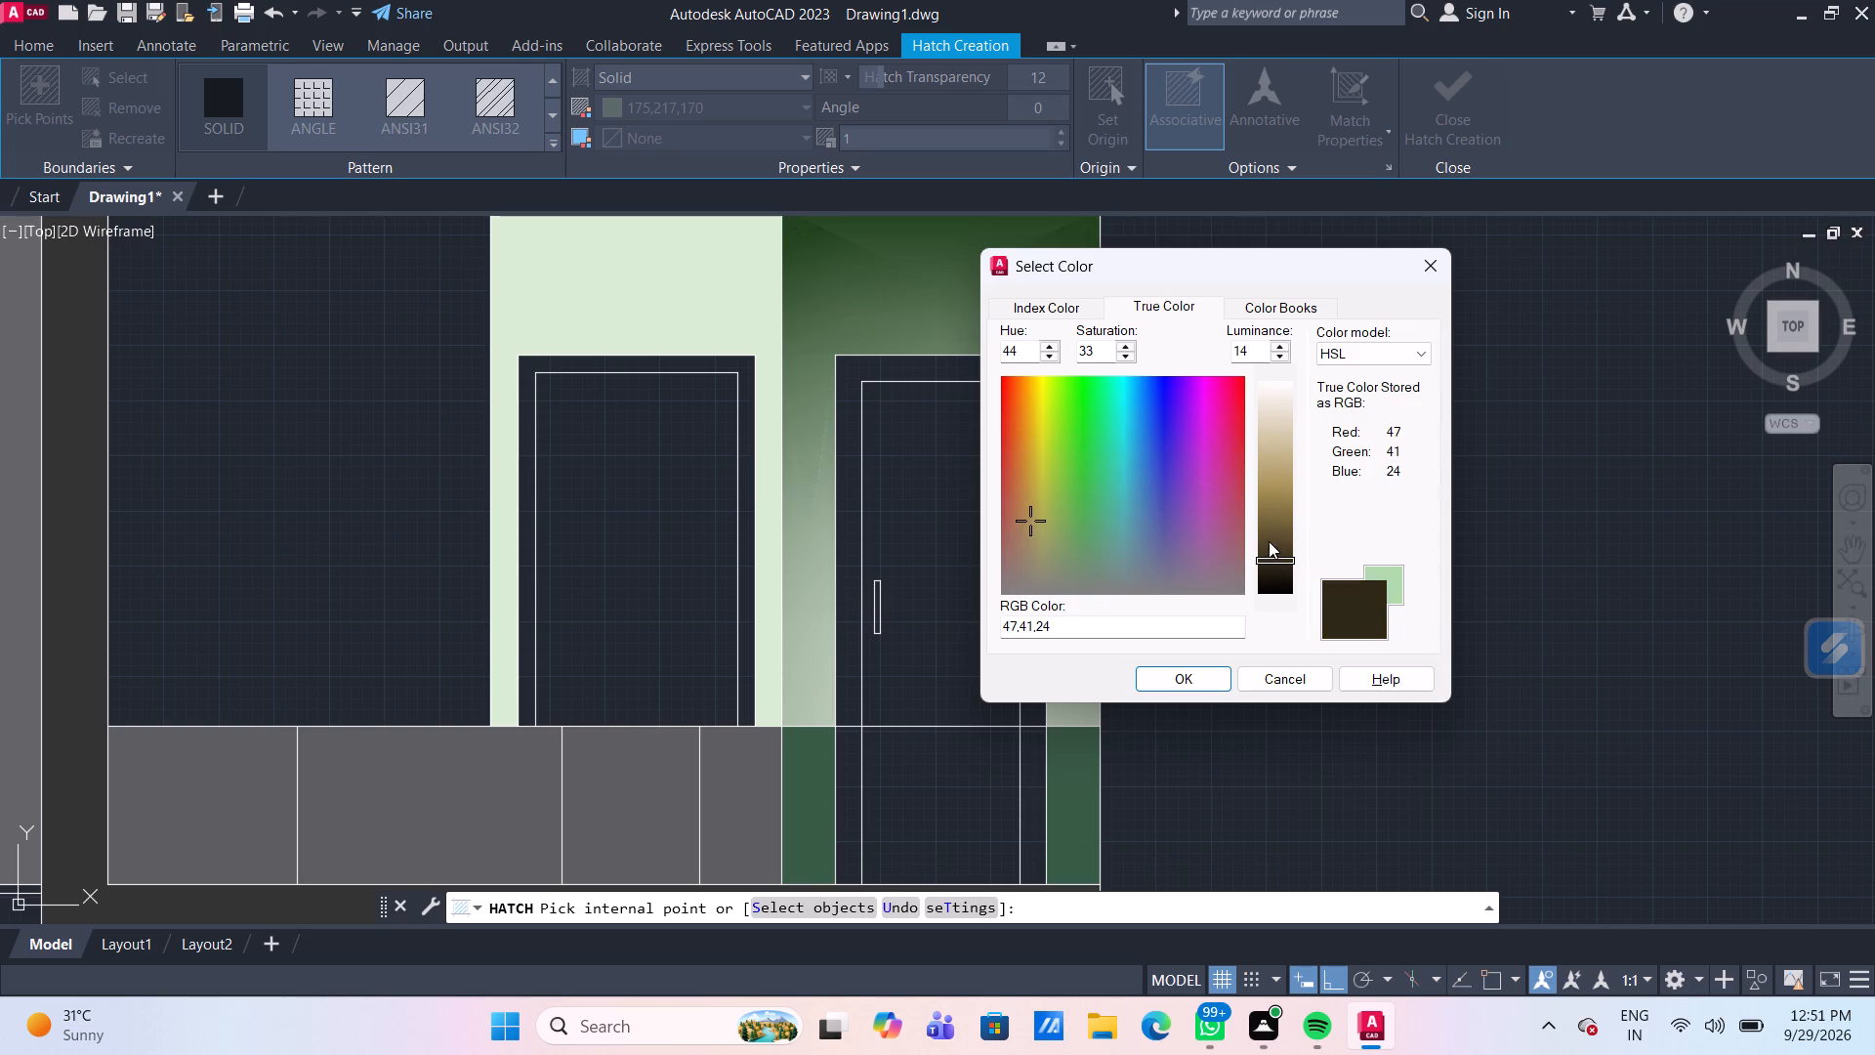
pyautogui.click(1273, 553)
pyautogui.click(1190, 676)
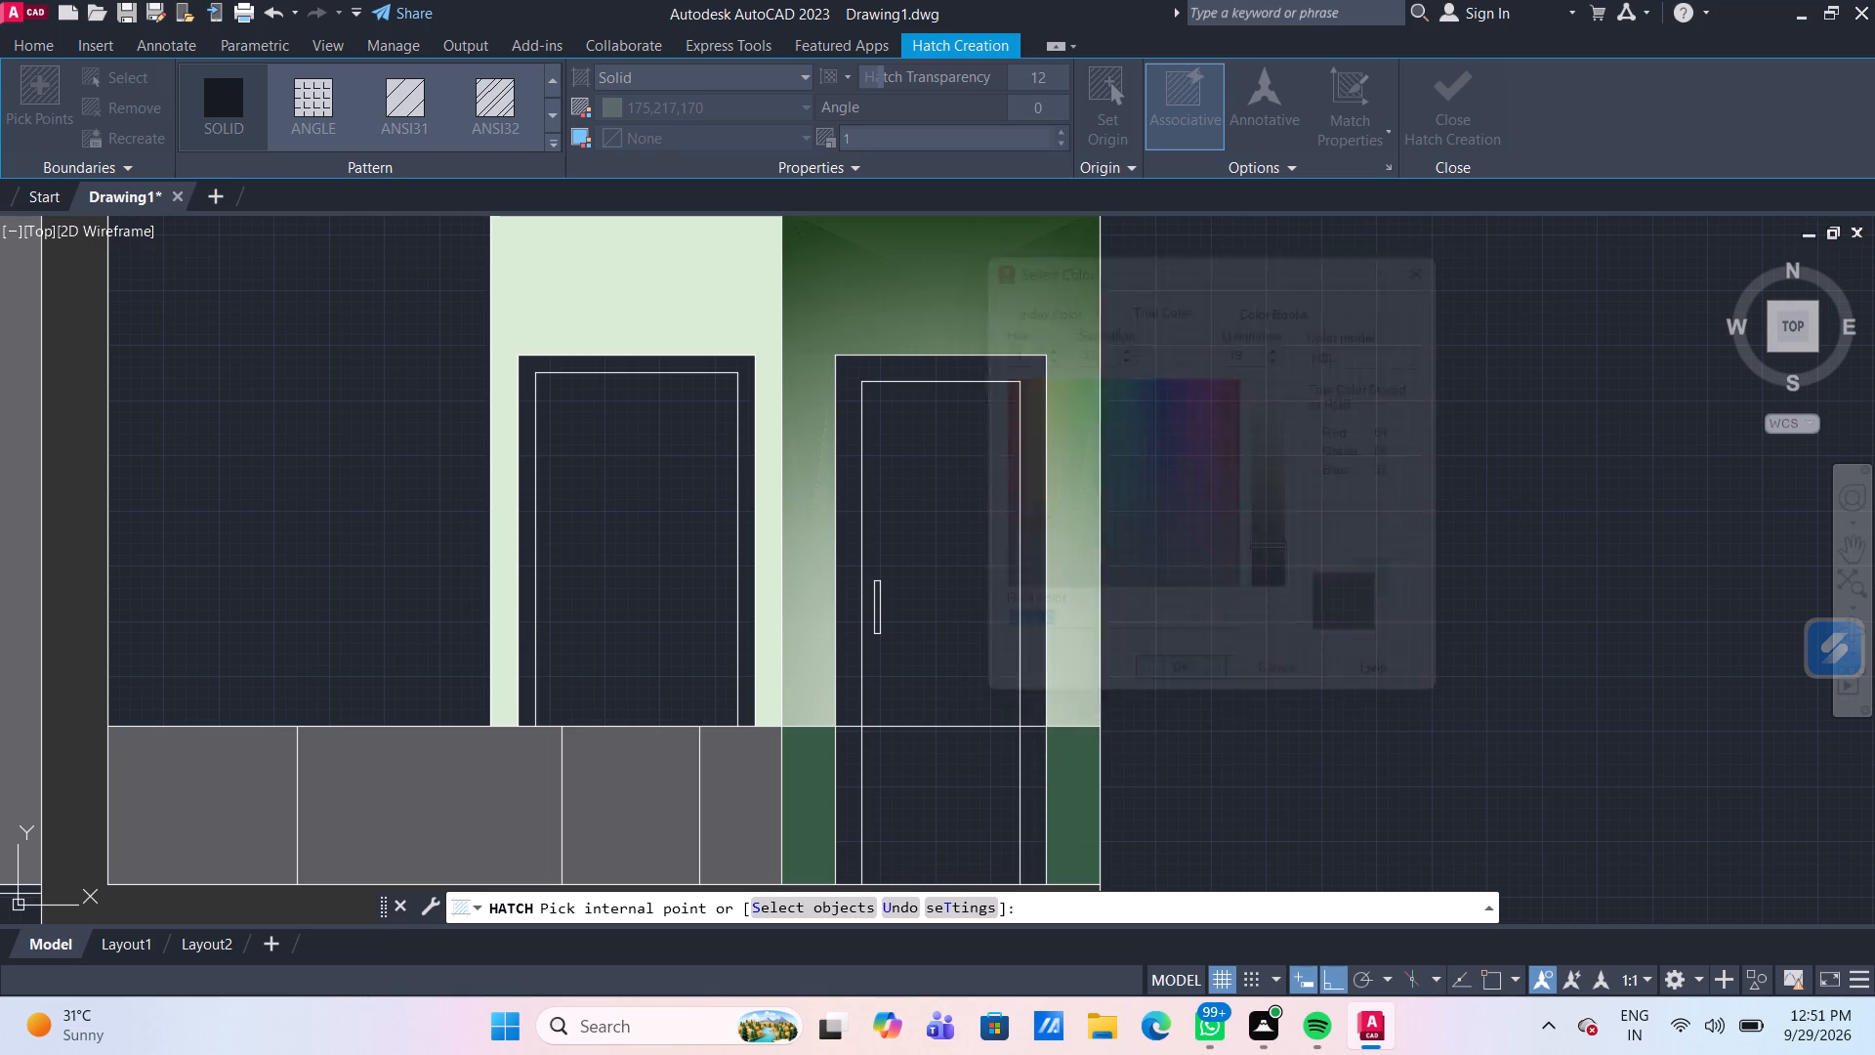
pyautogui.click(972, 368)
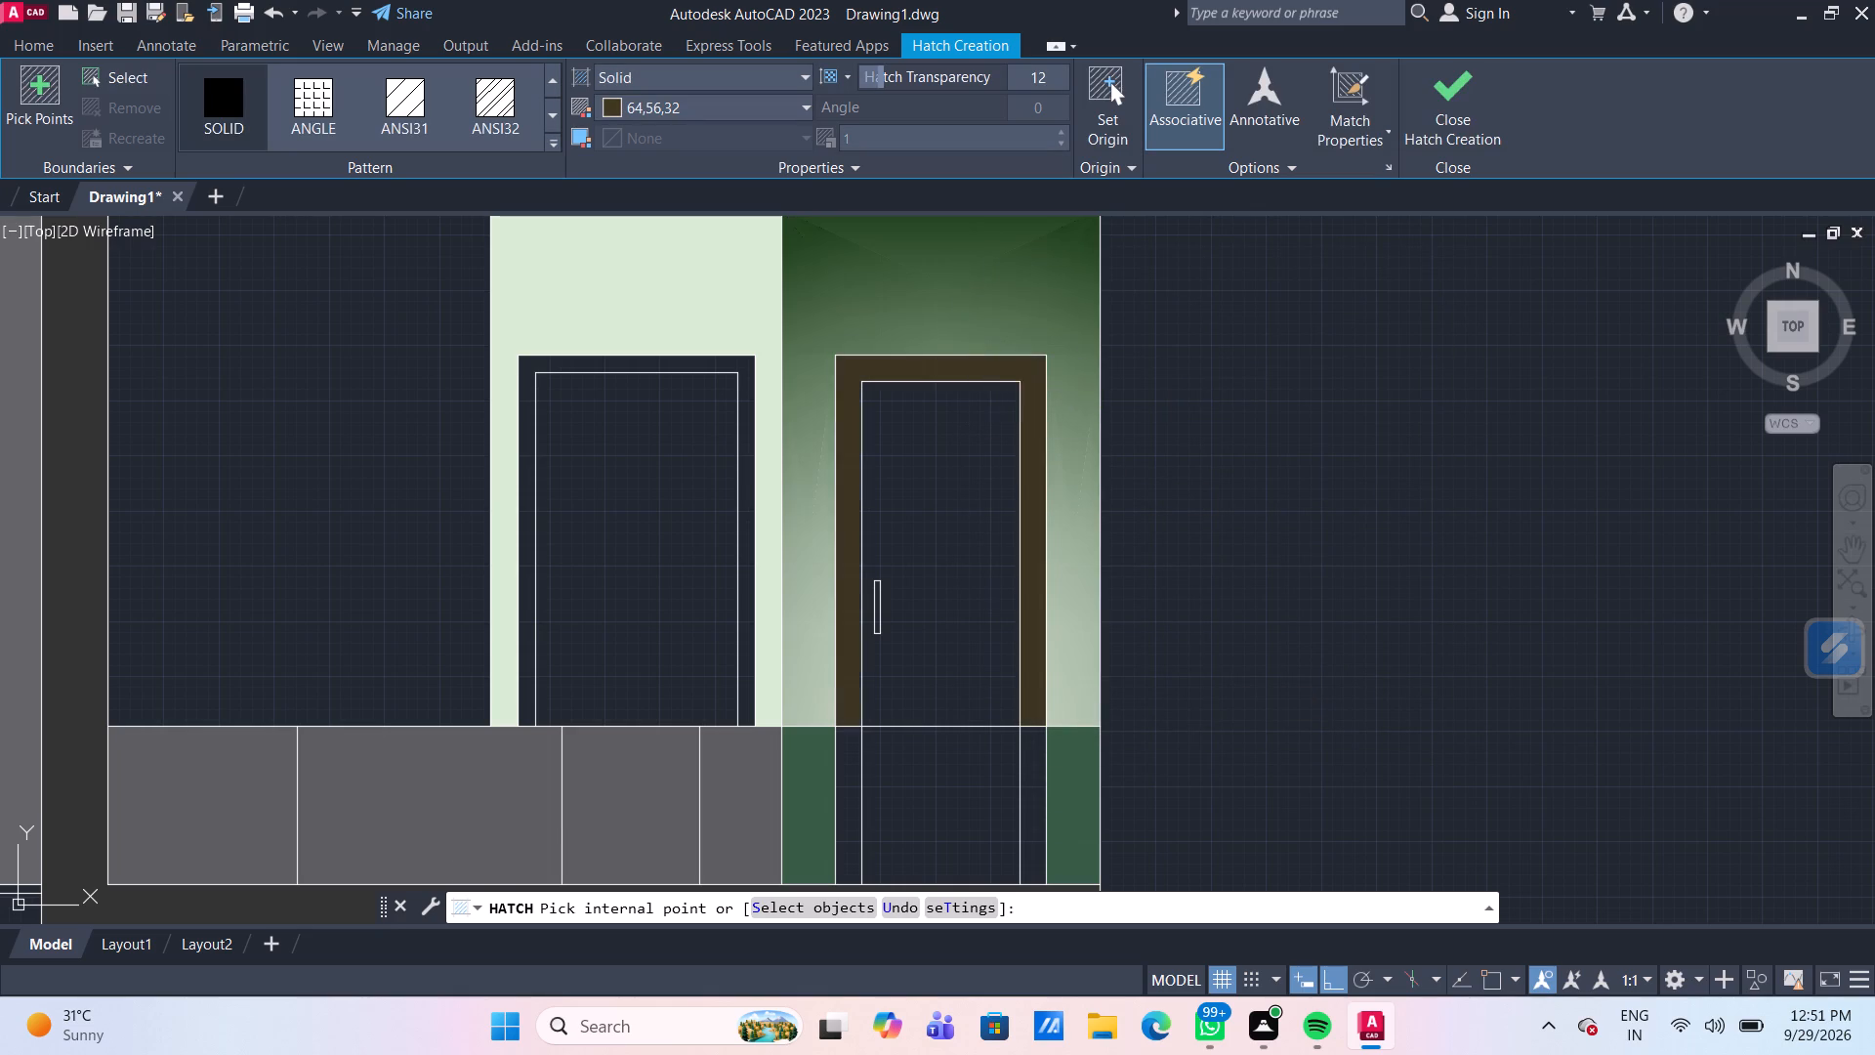
pyautogui.press('Escape')
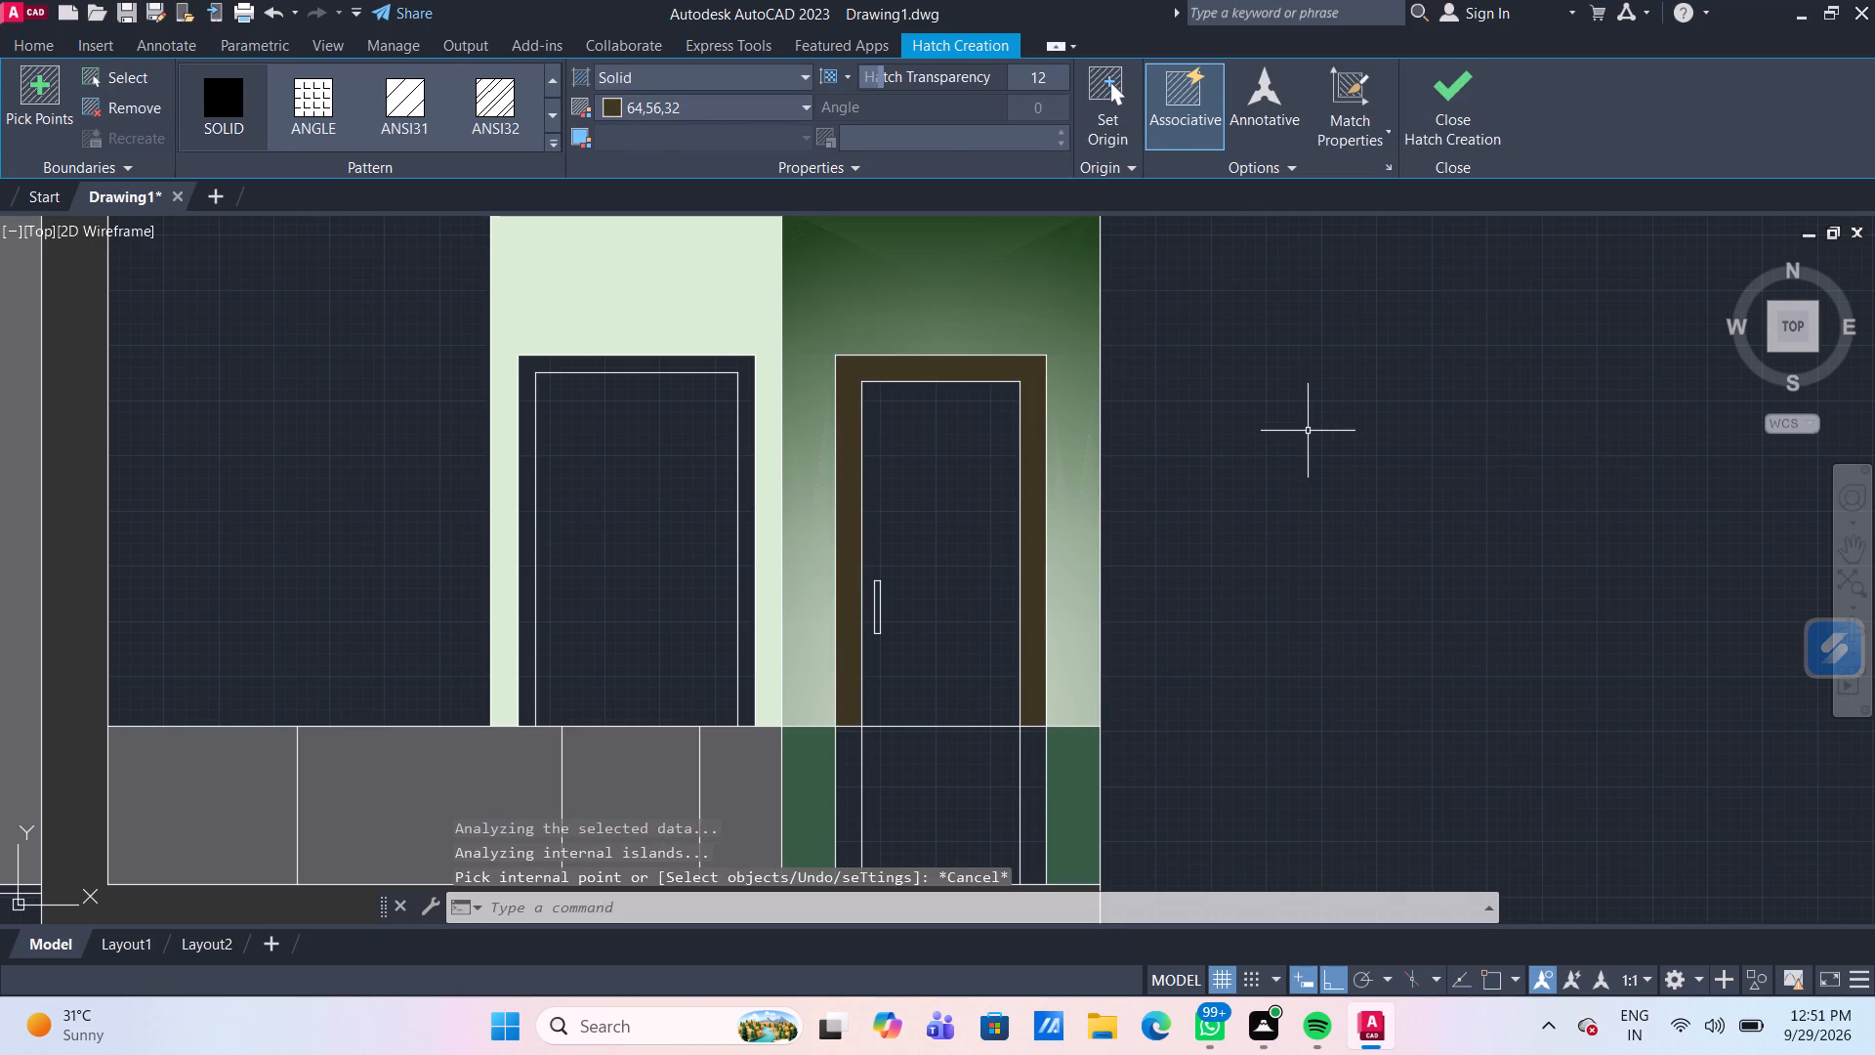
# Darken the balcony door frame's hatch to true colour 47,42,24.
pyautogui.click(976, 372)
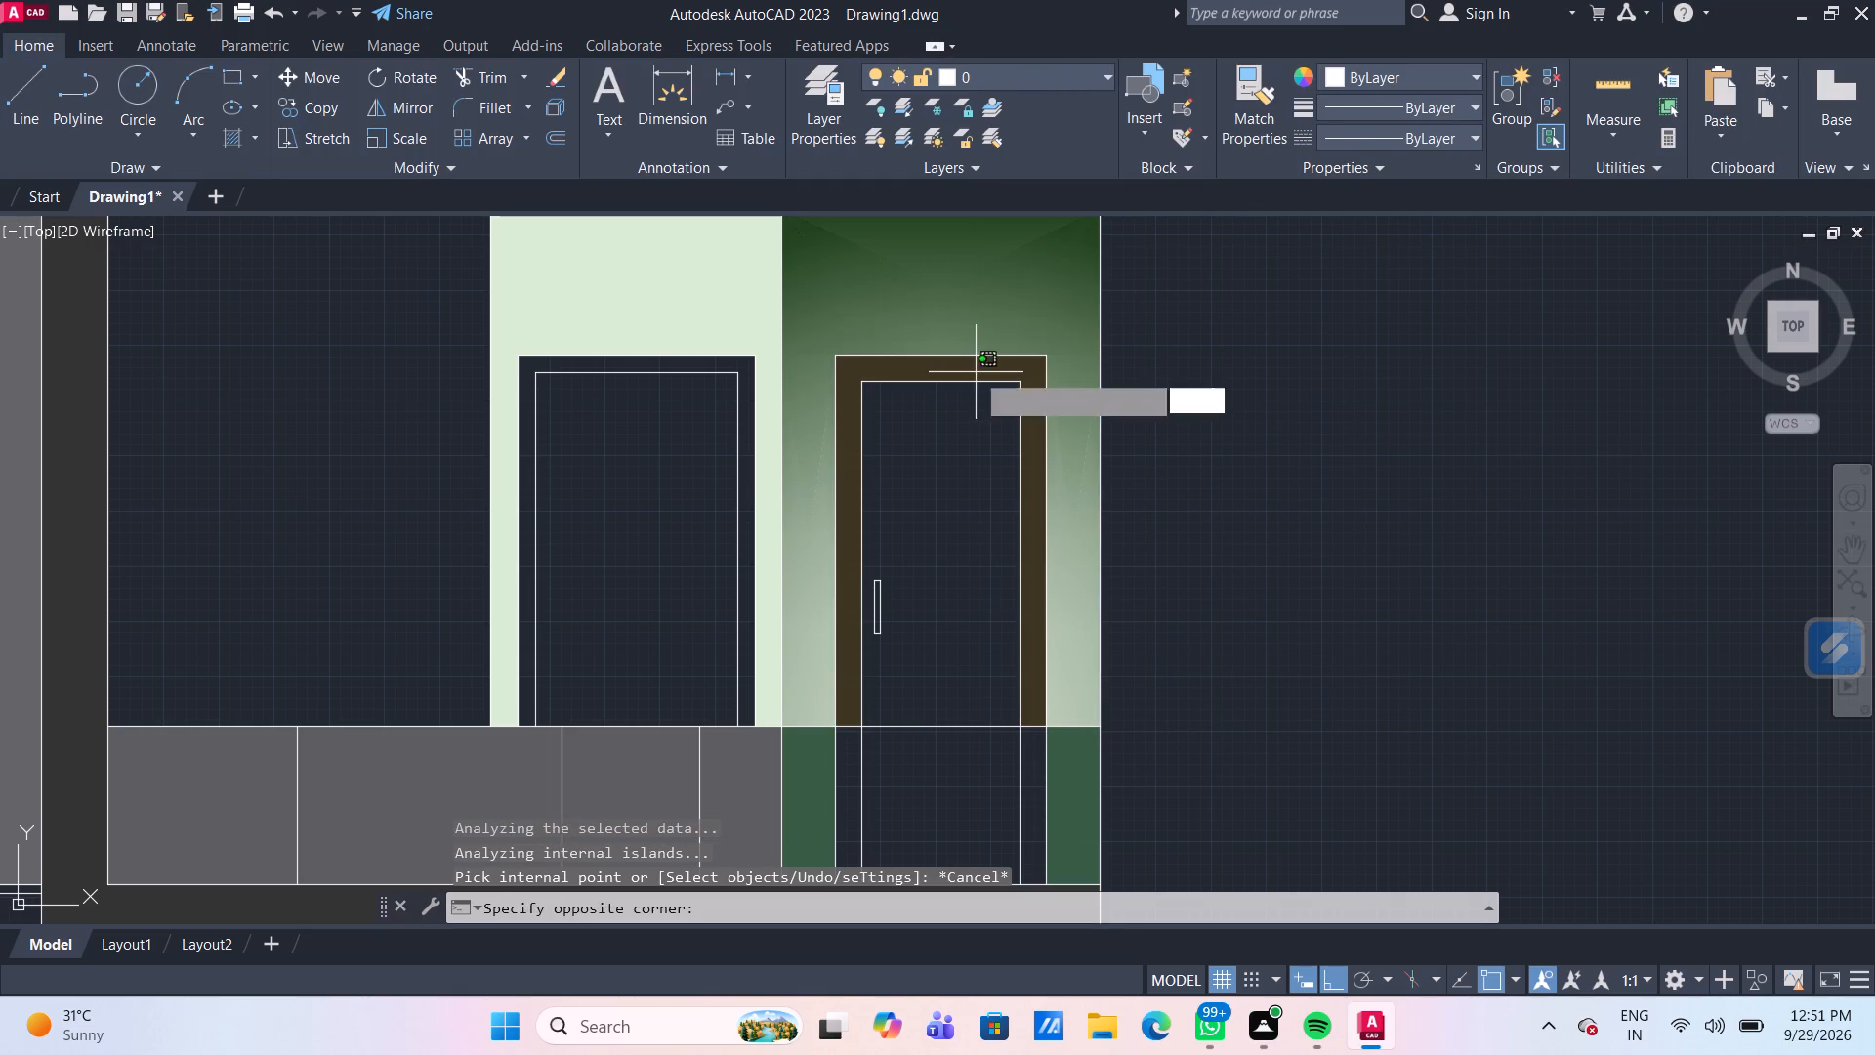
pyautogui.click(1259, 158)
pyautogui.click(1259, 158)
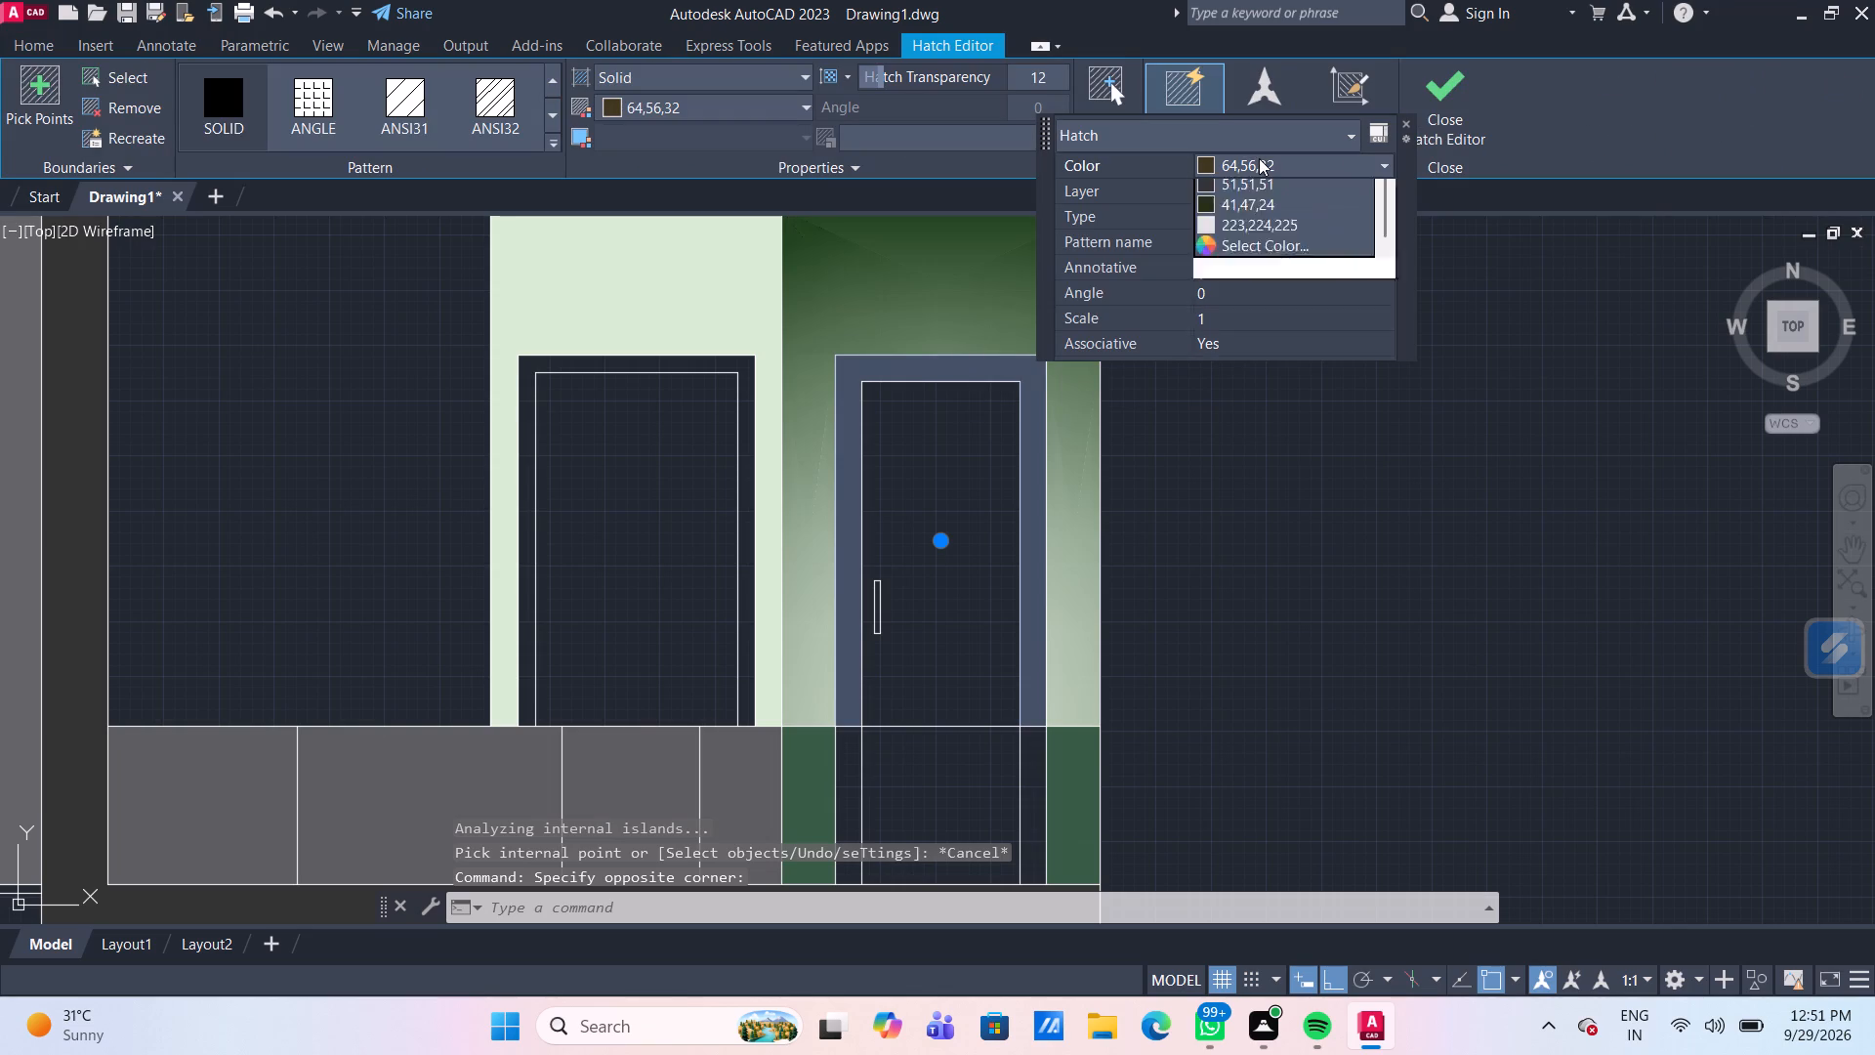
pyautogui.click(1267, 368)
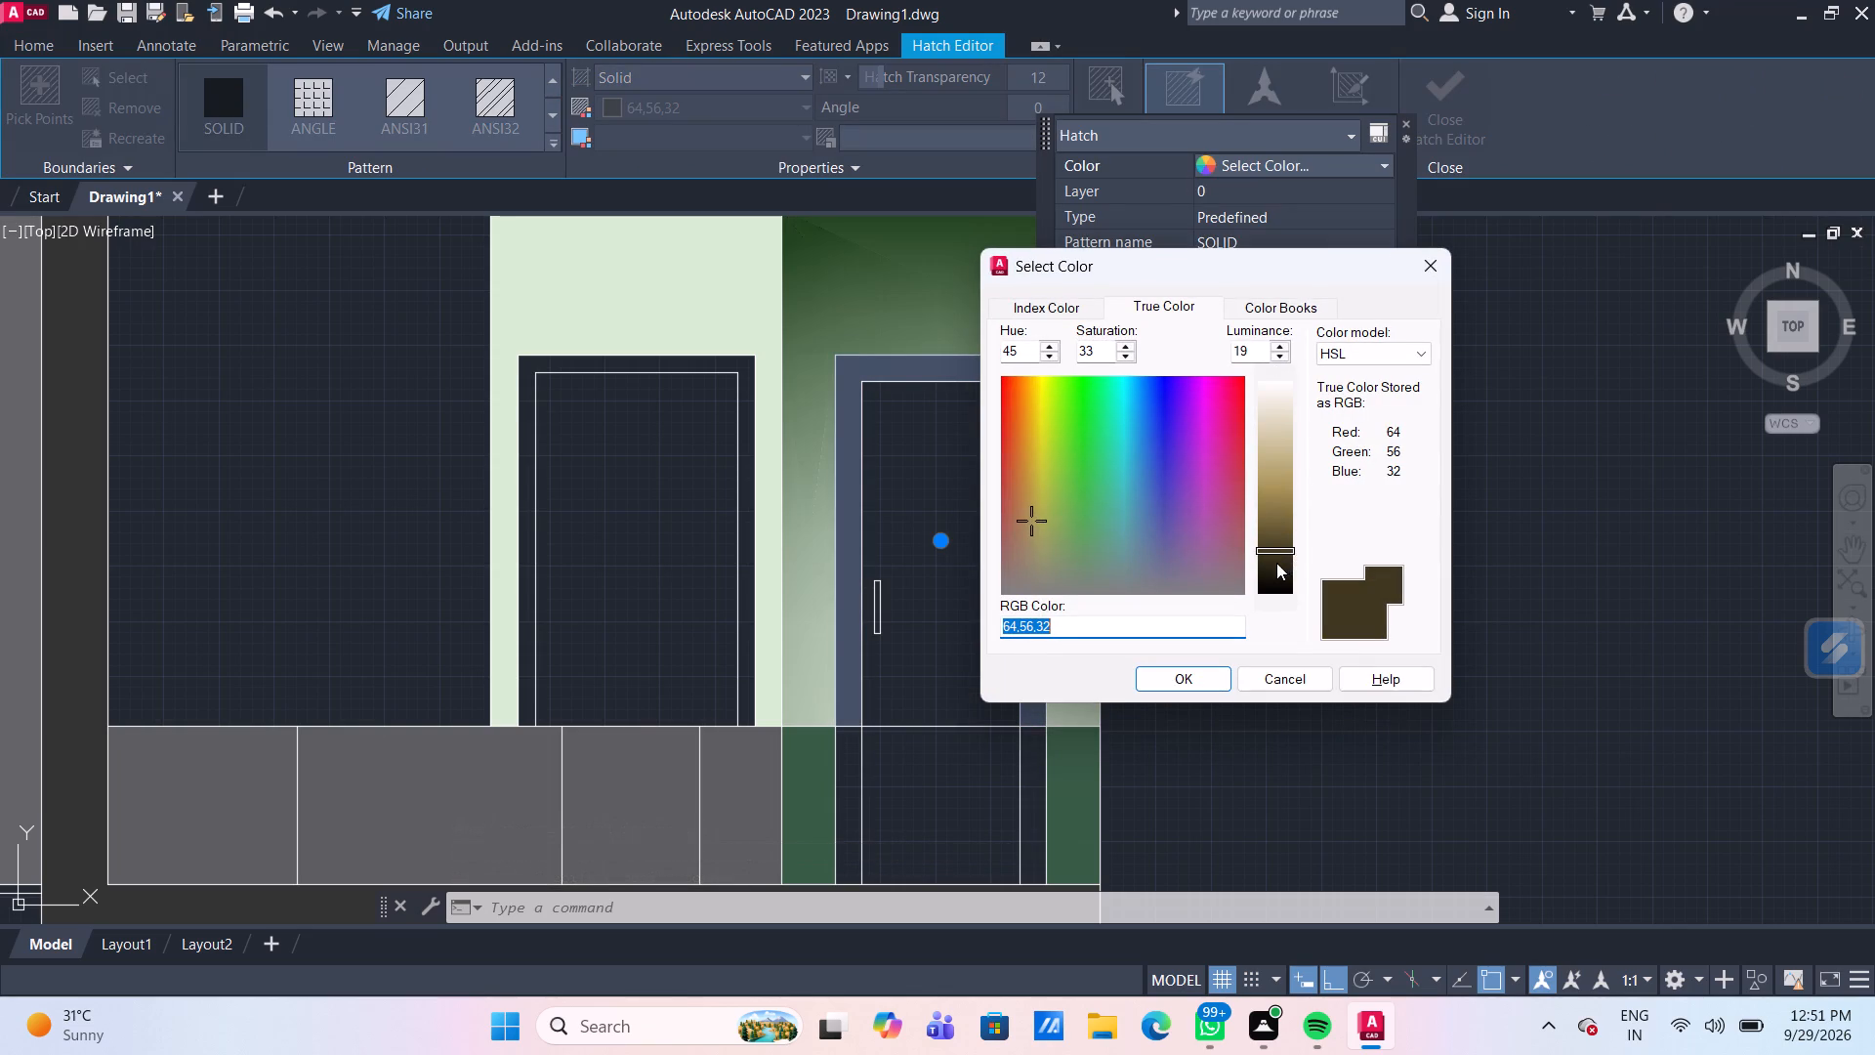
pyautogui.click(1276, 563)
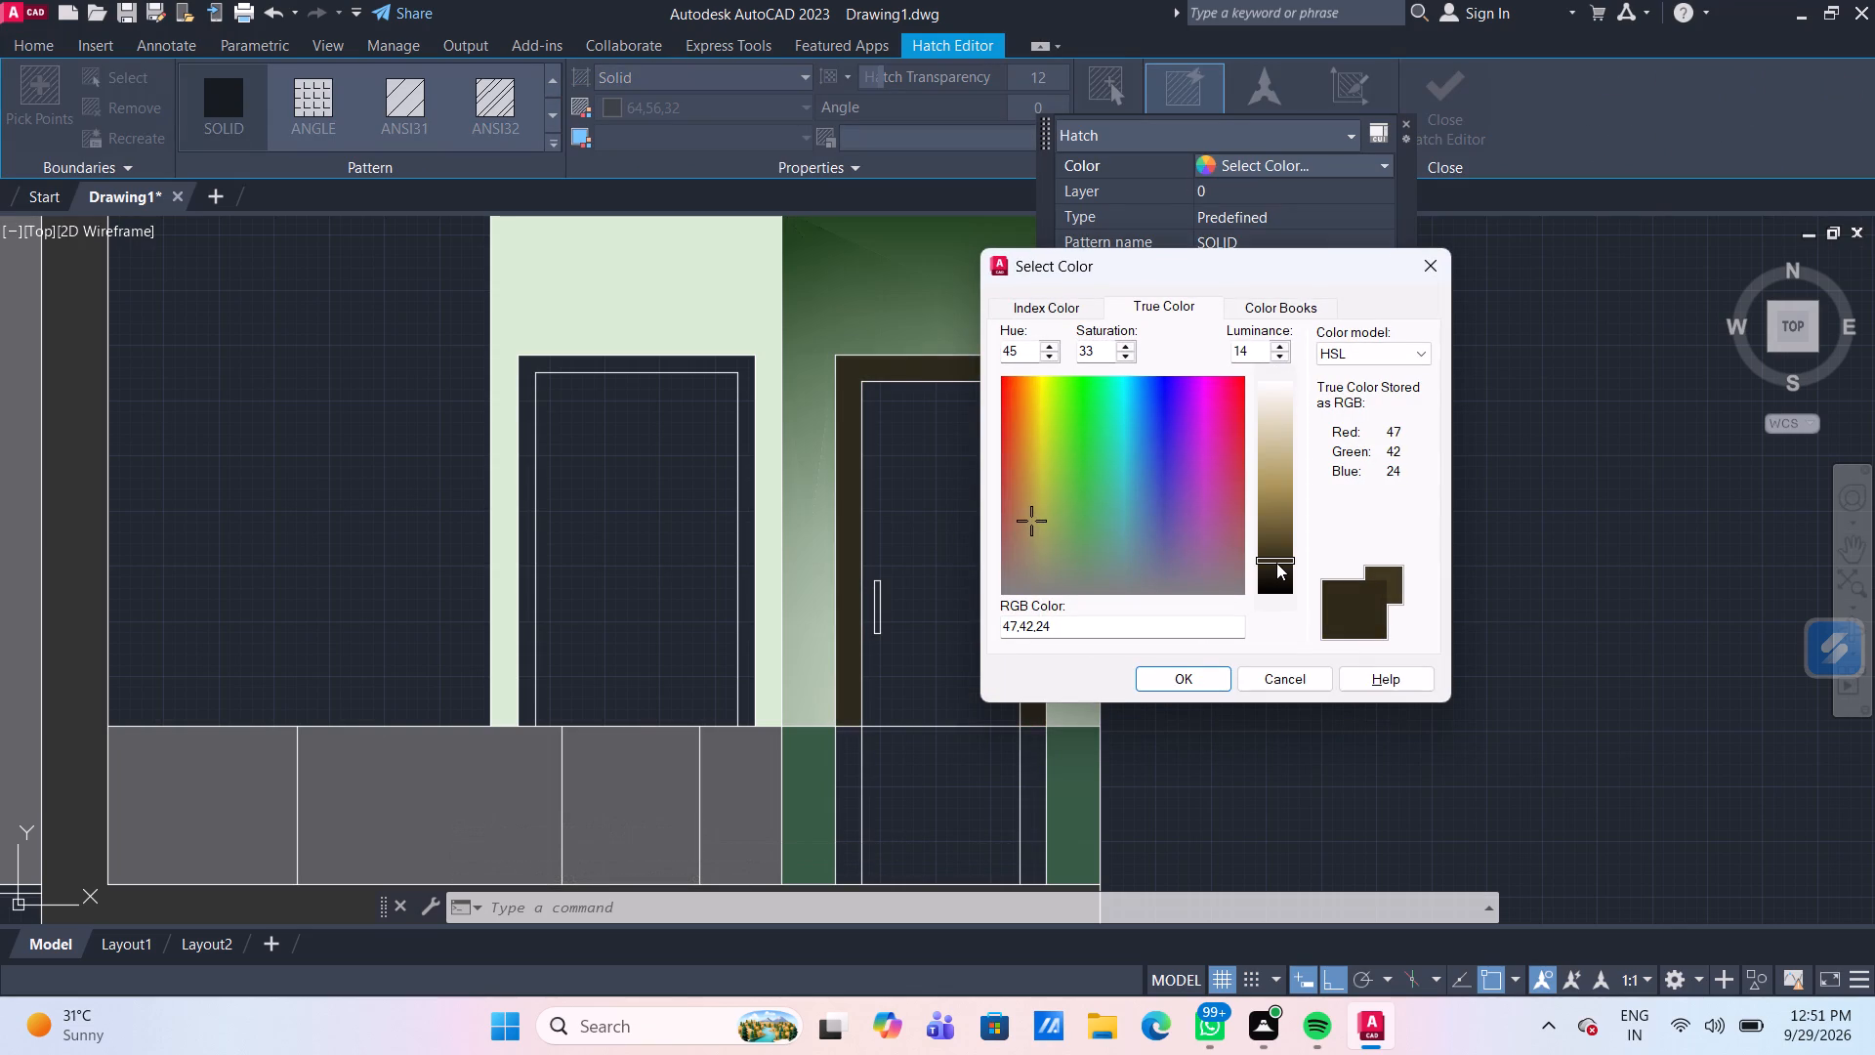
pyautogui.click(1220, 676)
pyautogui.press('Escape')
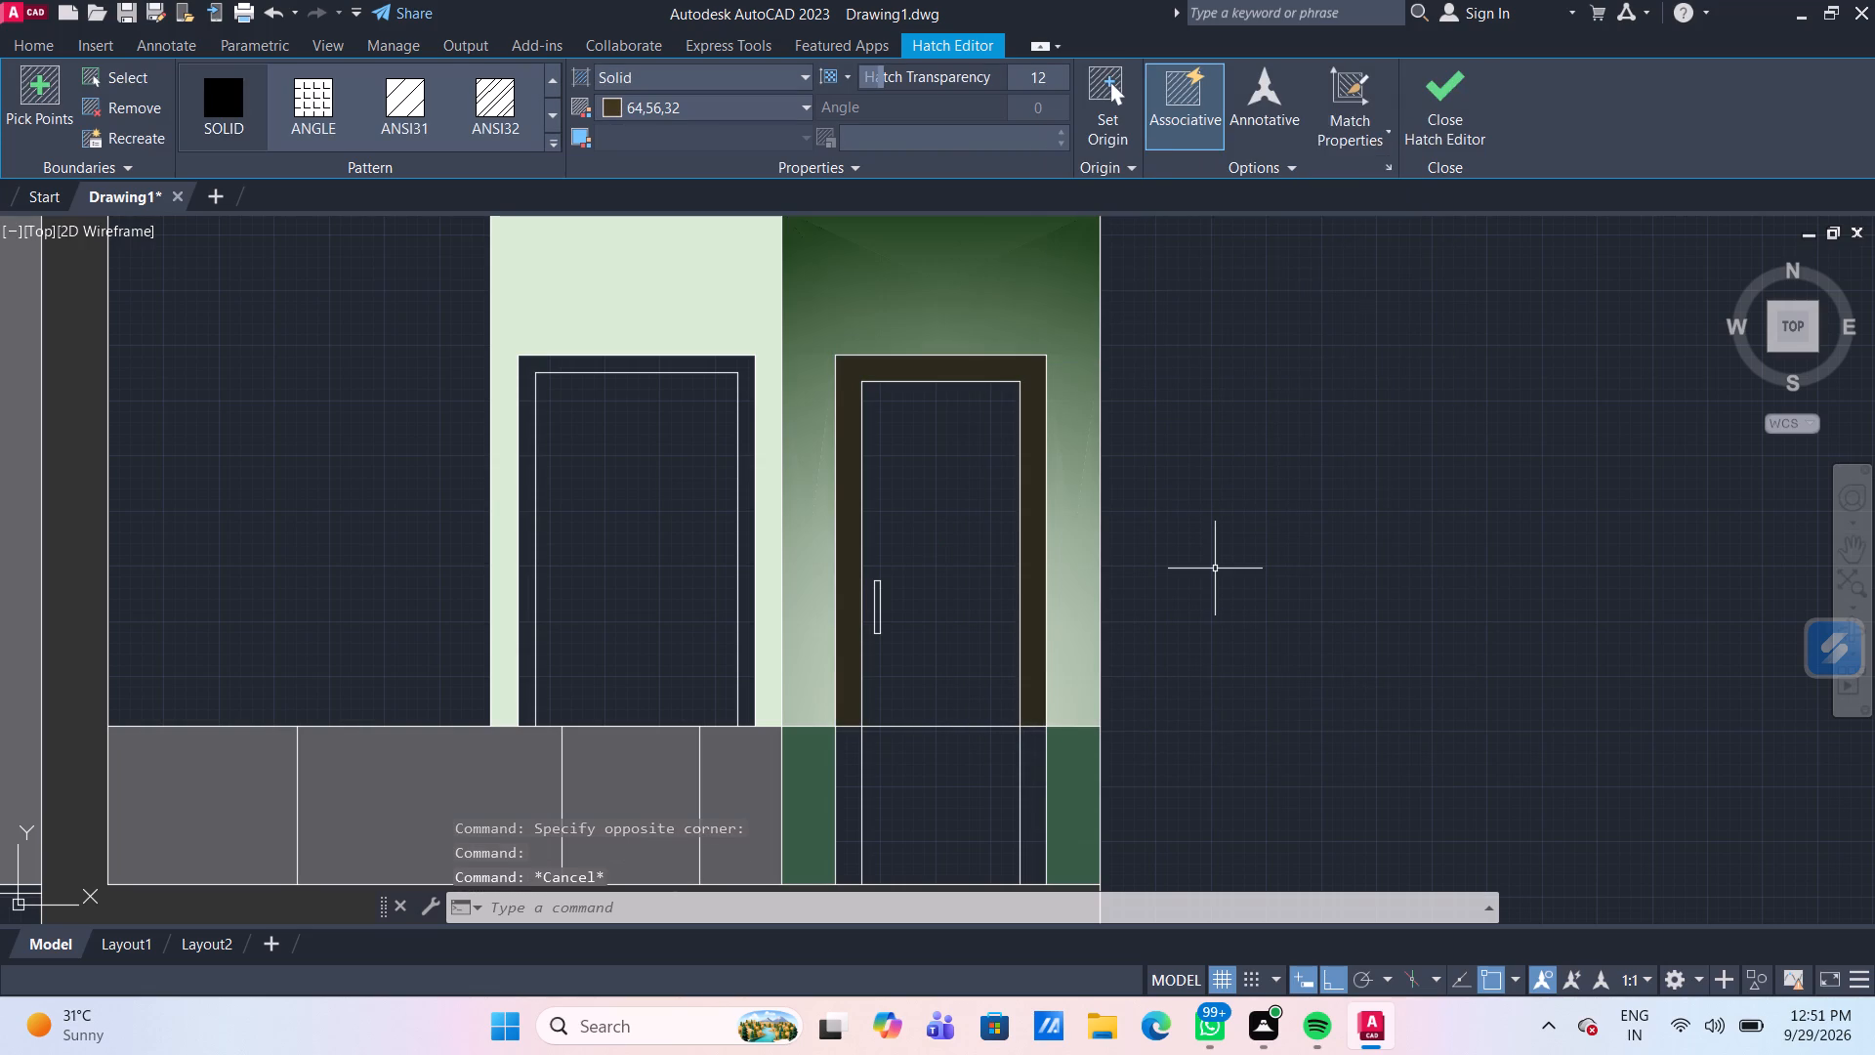
# Change the balcony door frame's hatch to the dark brown true colour 48,33,23.
pyautogui.scroll(-1, 1218, 566)
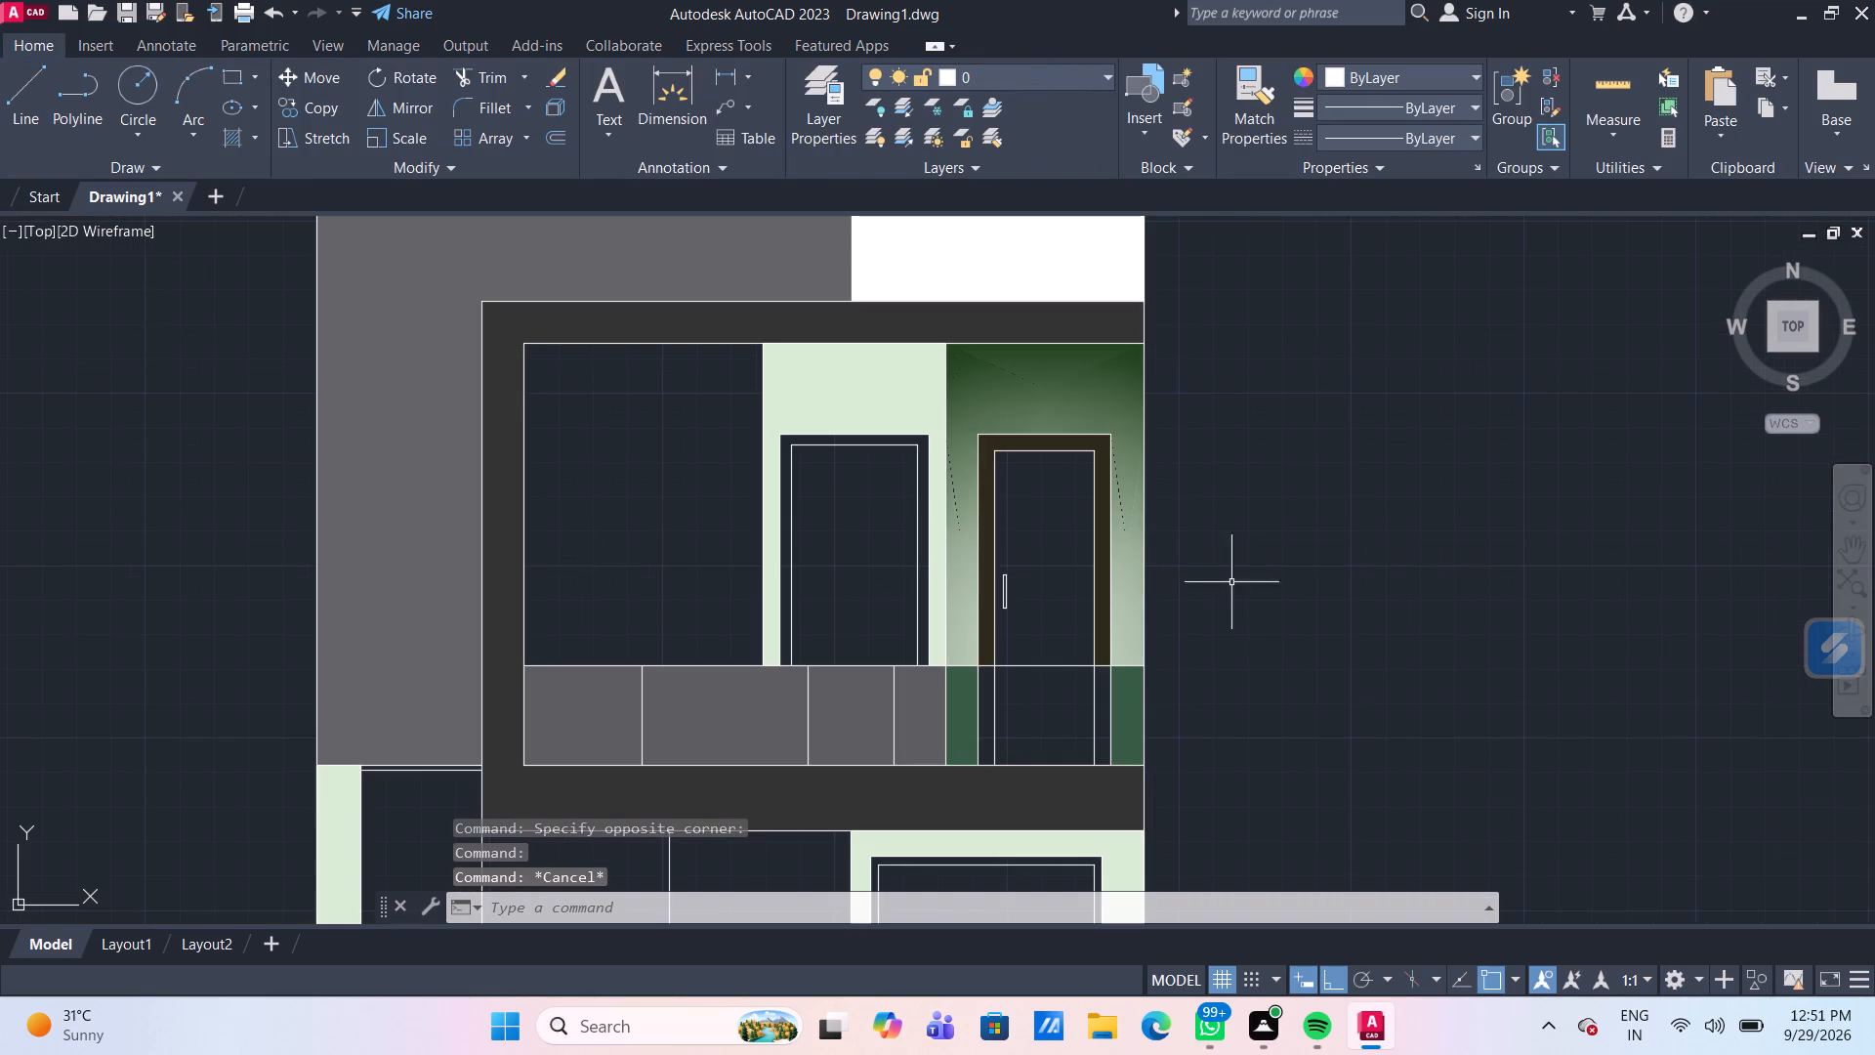
pyautogui.scroll(2, 1073, 442)
pyautogui.click(1073, 442)
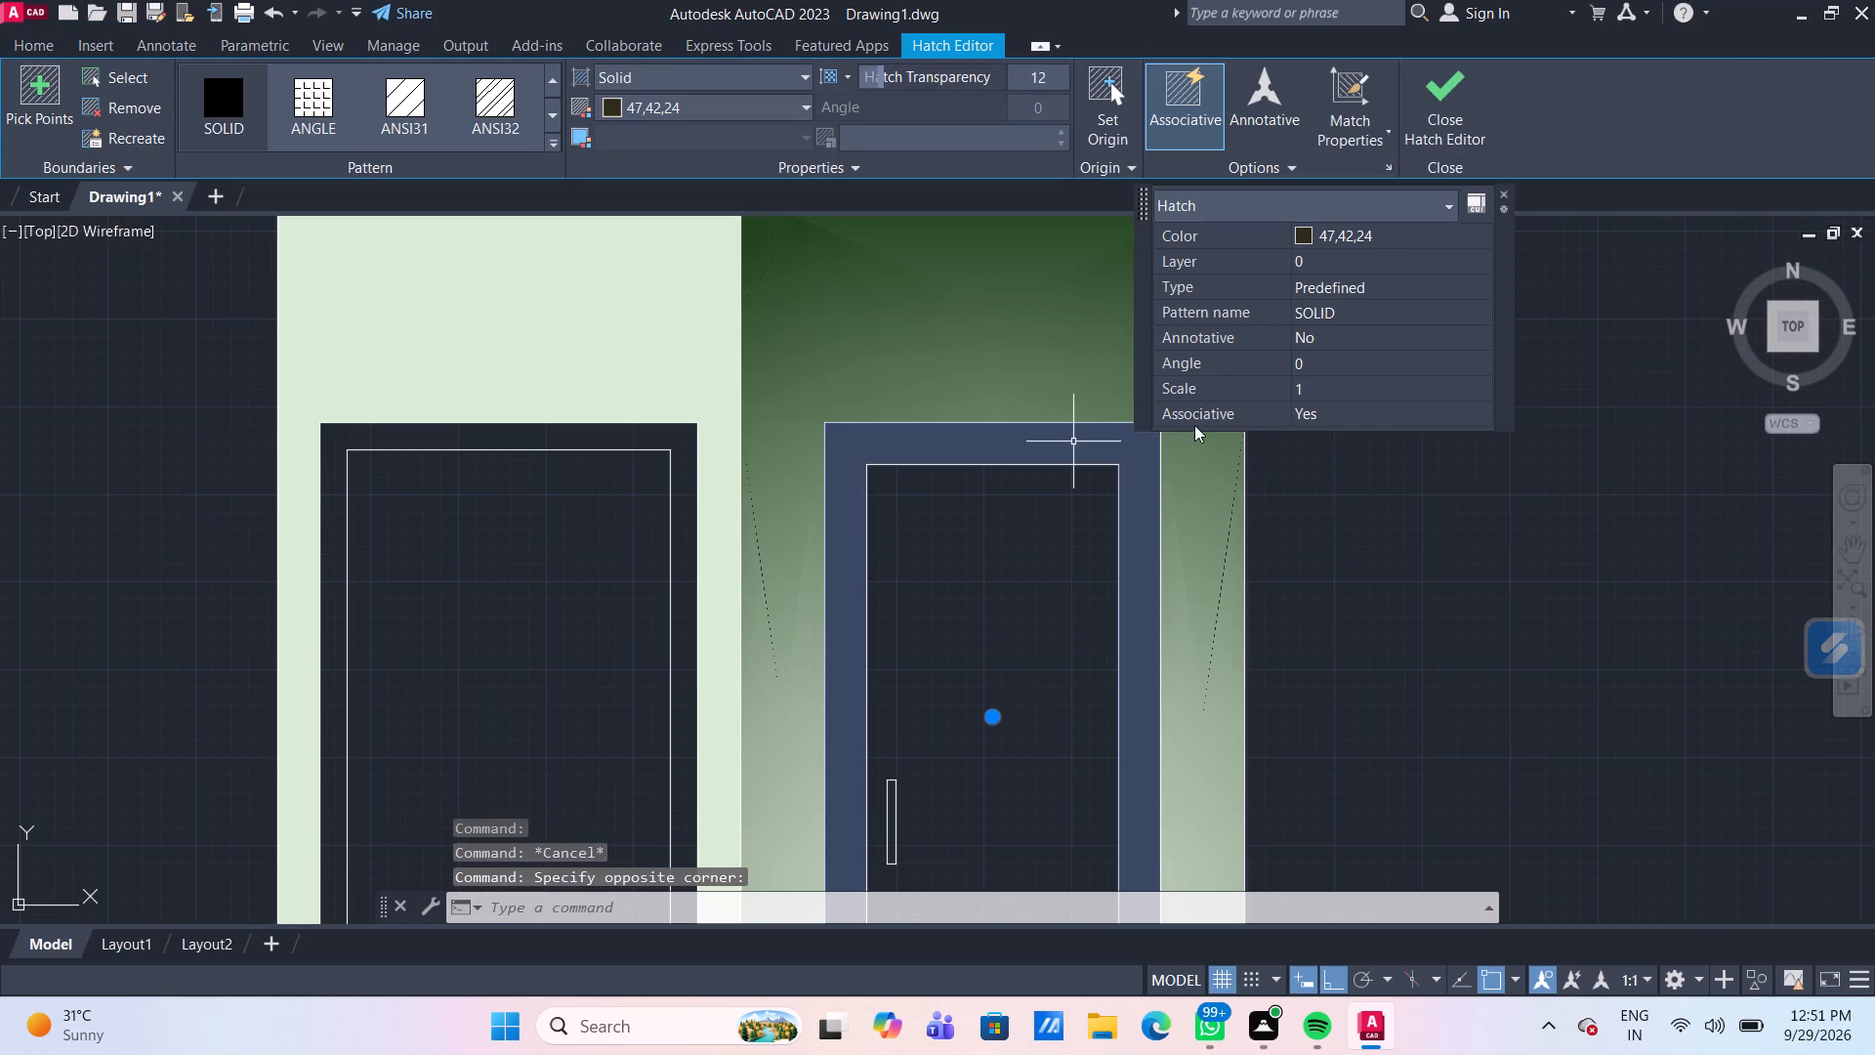
pyautogui.click(1361, 232)
pyautogui.click(1361, 232)
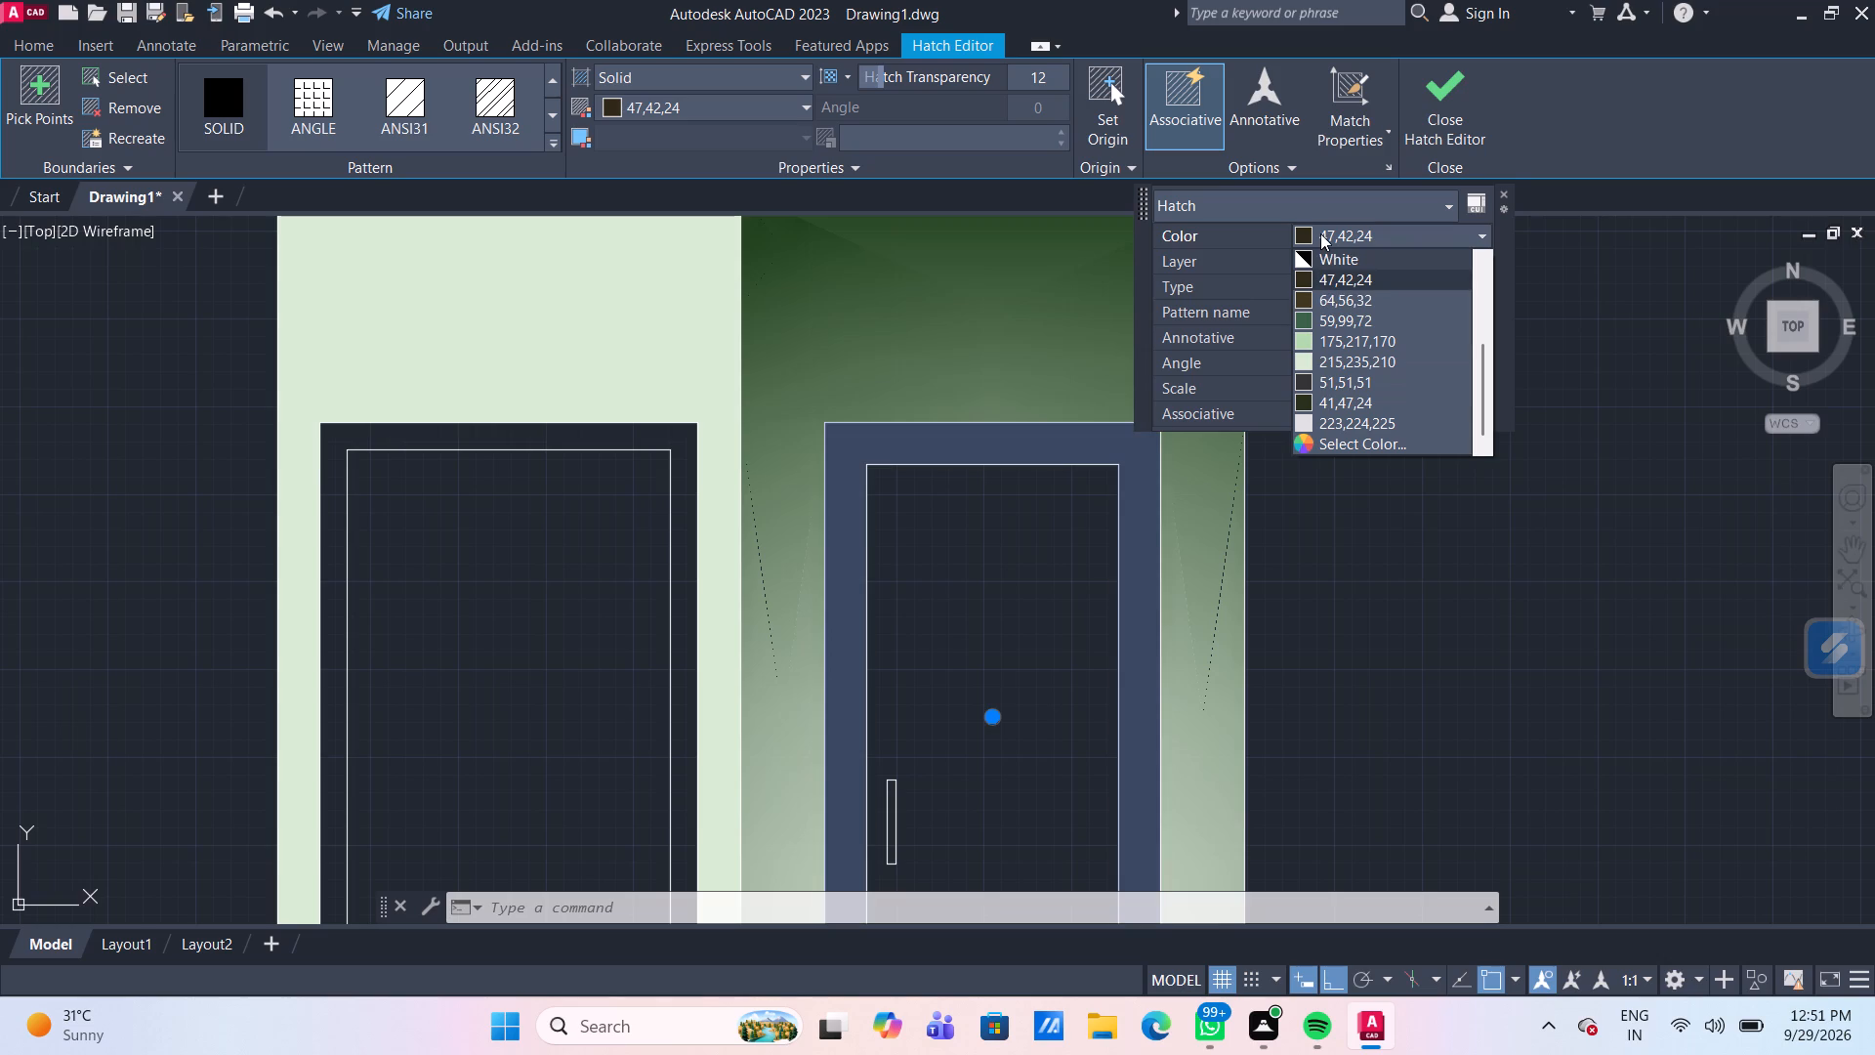
pyautogui.click(1378, 438)
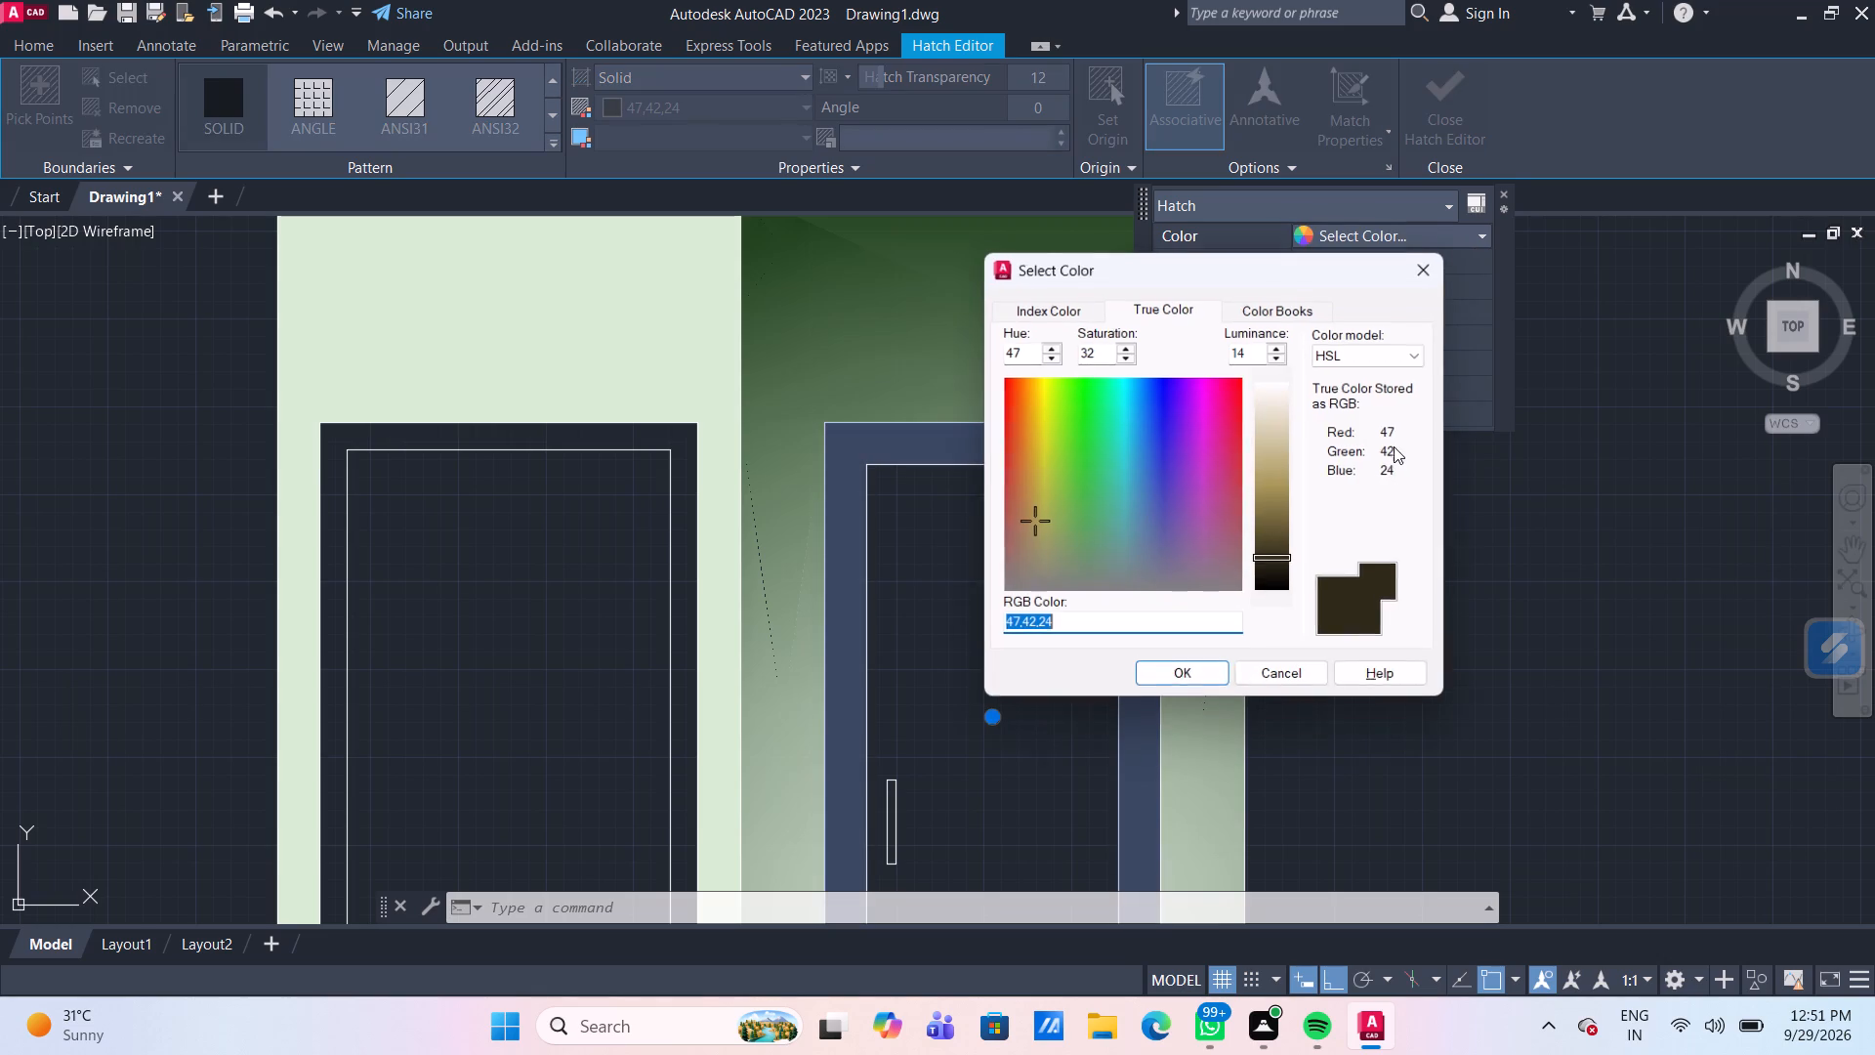
pyautogui.click(1018, 516)
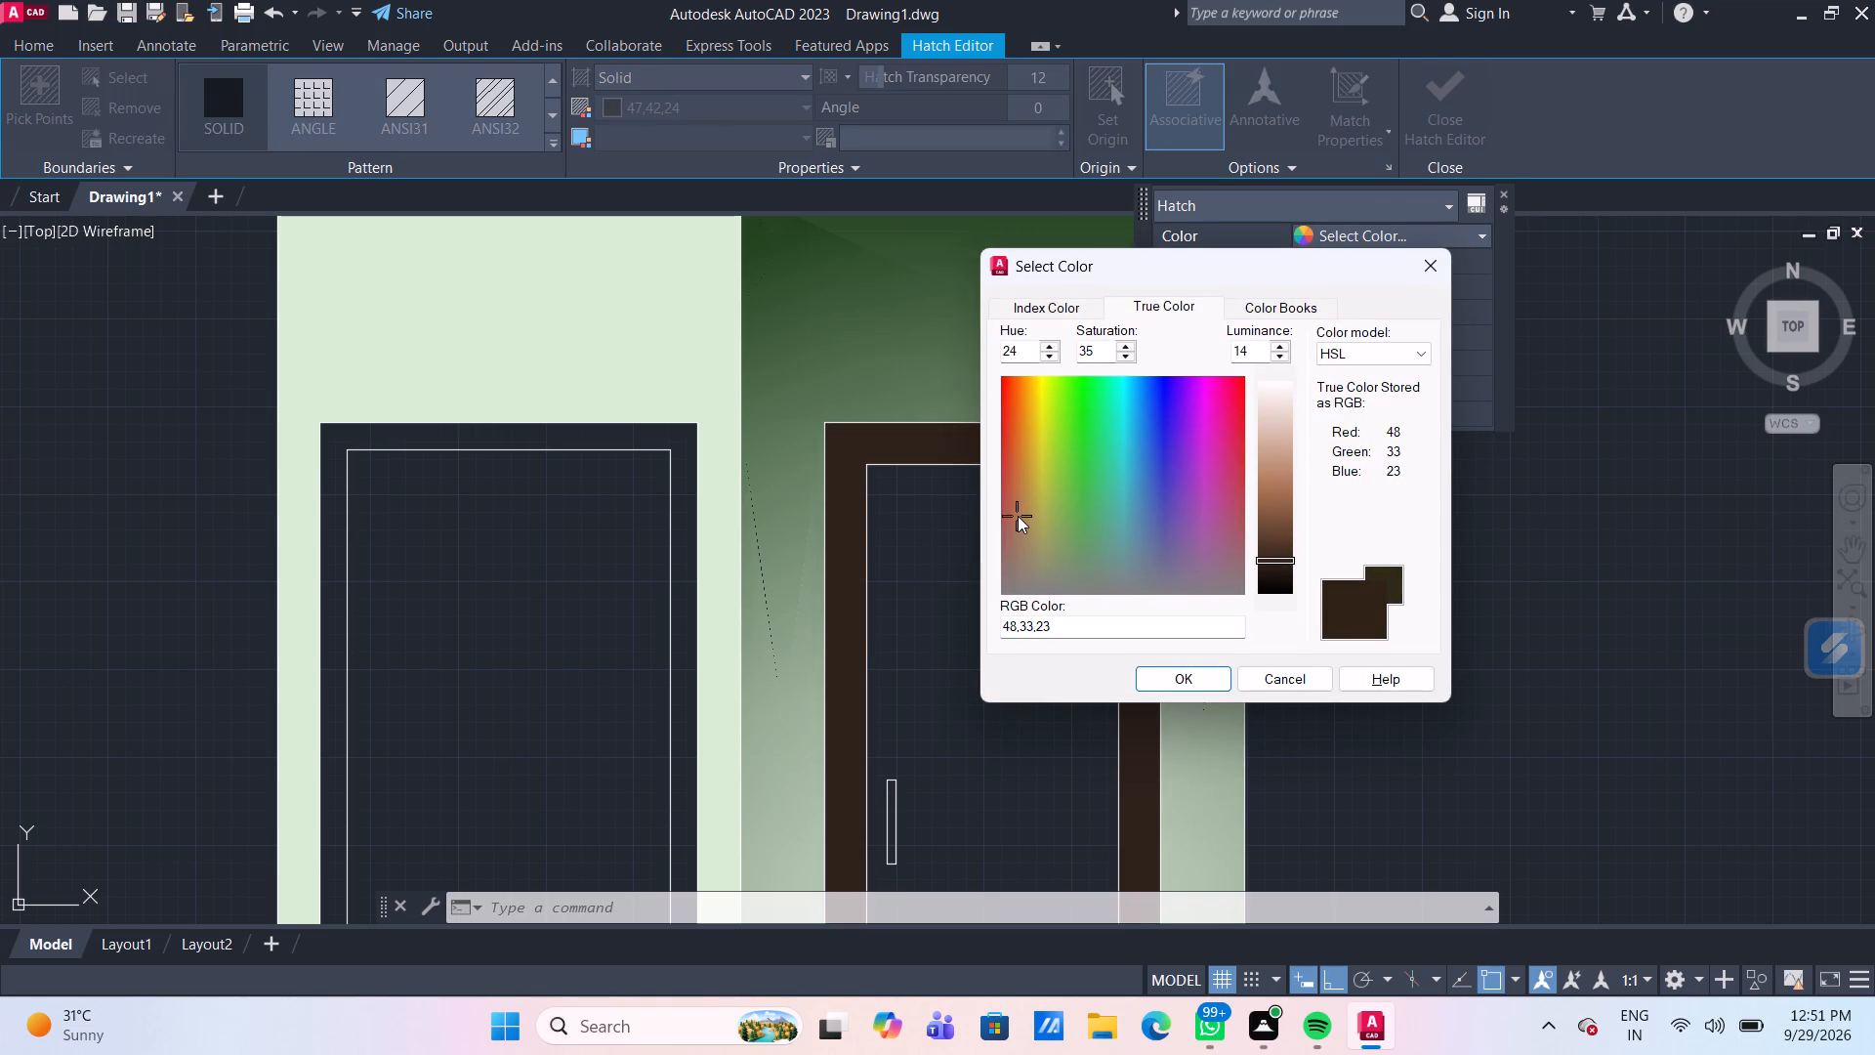
pyautogui.click(1174, 681)
pyautogui.click(1535, 599)
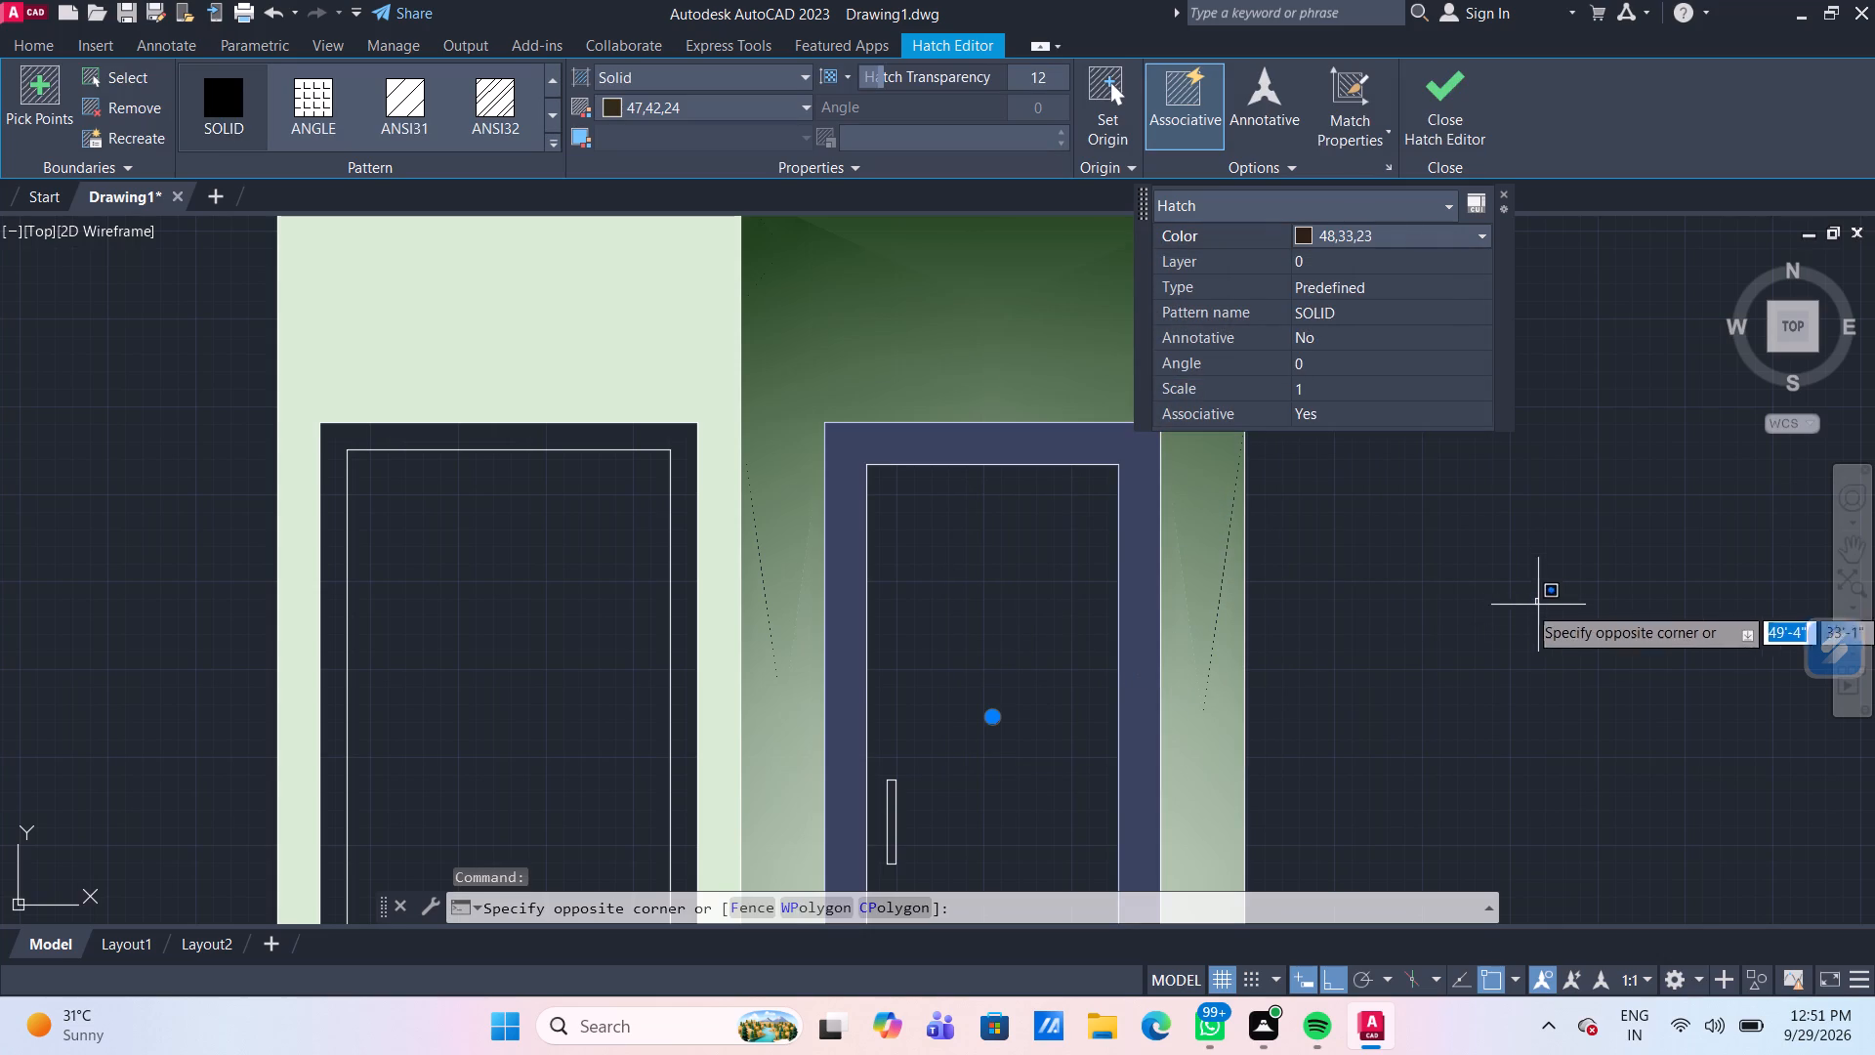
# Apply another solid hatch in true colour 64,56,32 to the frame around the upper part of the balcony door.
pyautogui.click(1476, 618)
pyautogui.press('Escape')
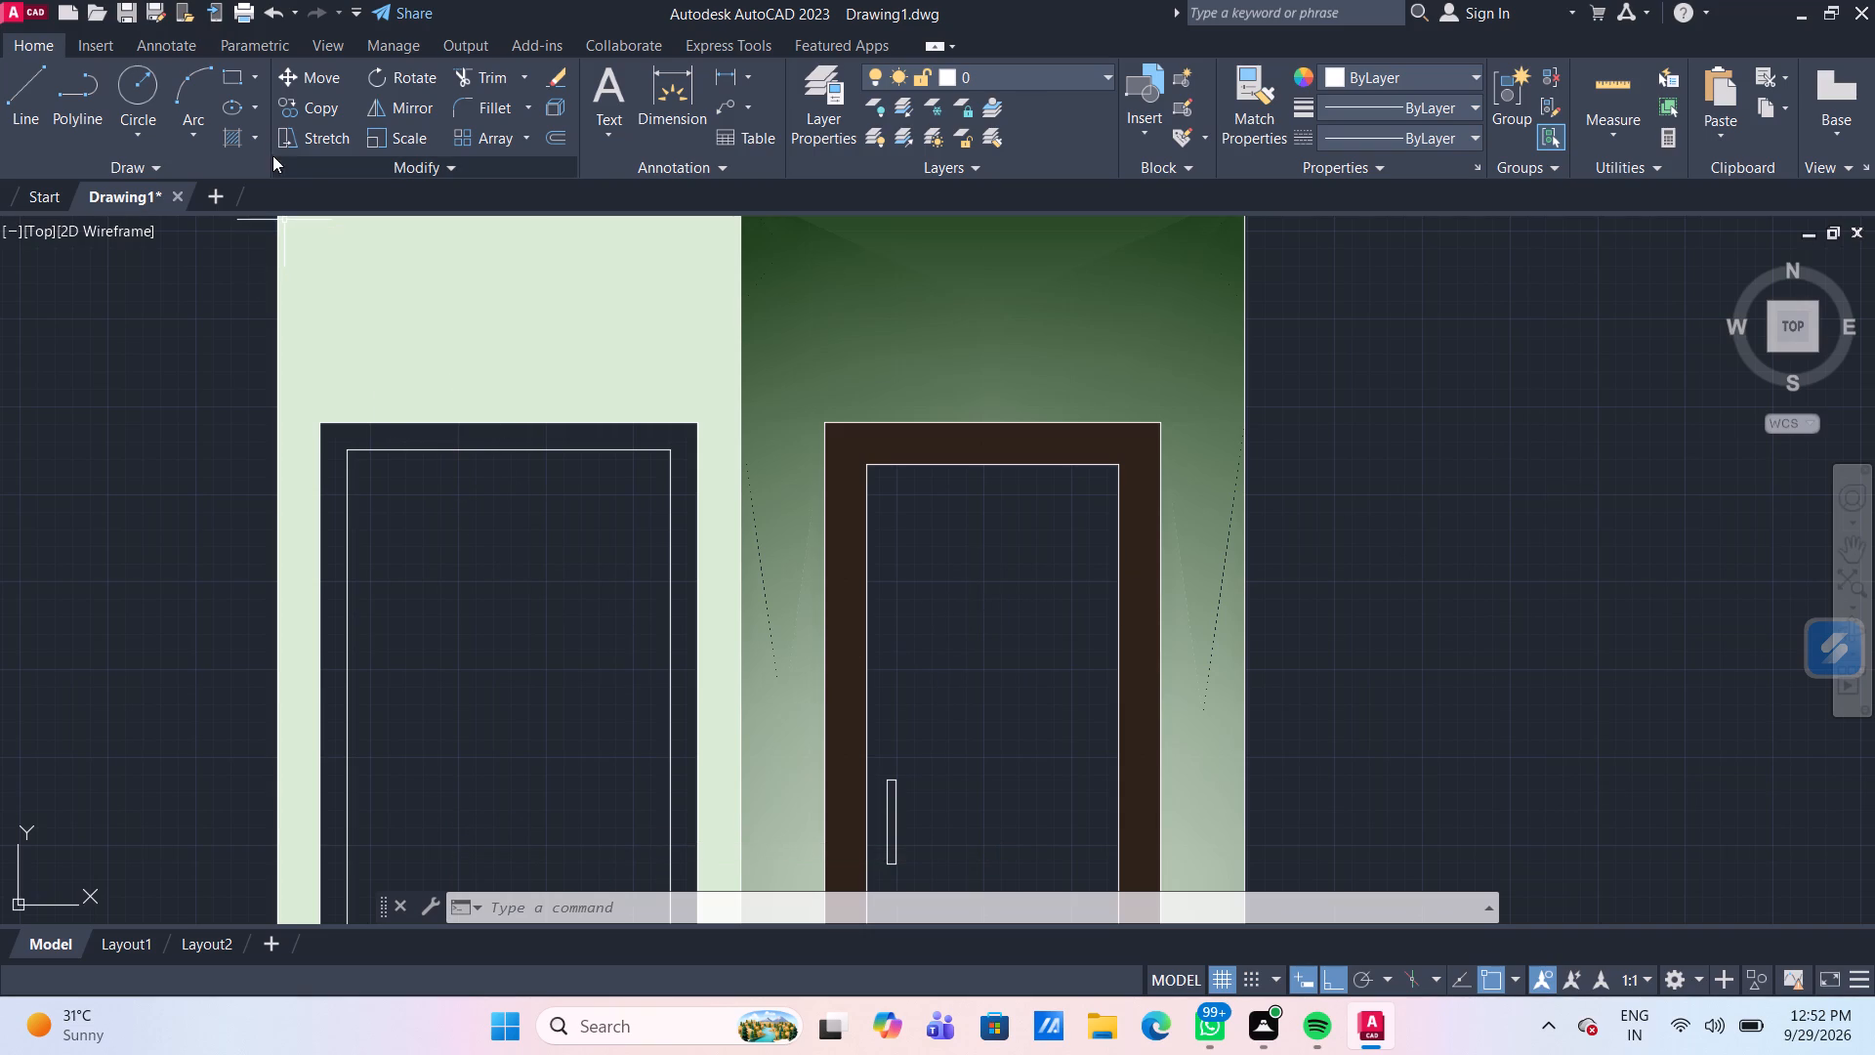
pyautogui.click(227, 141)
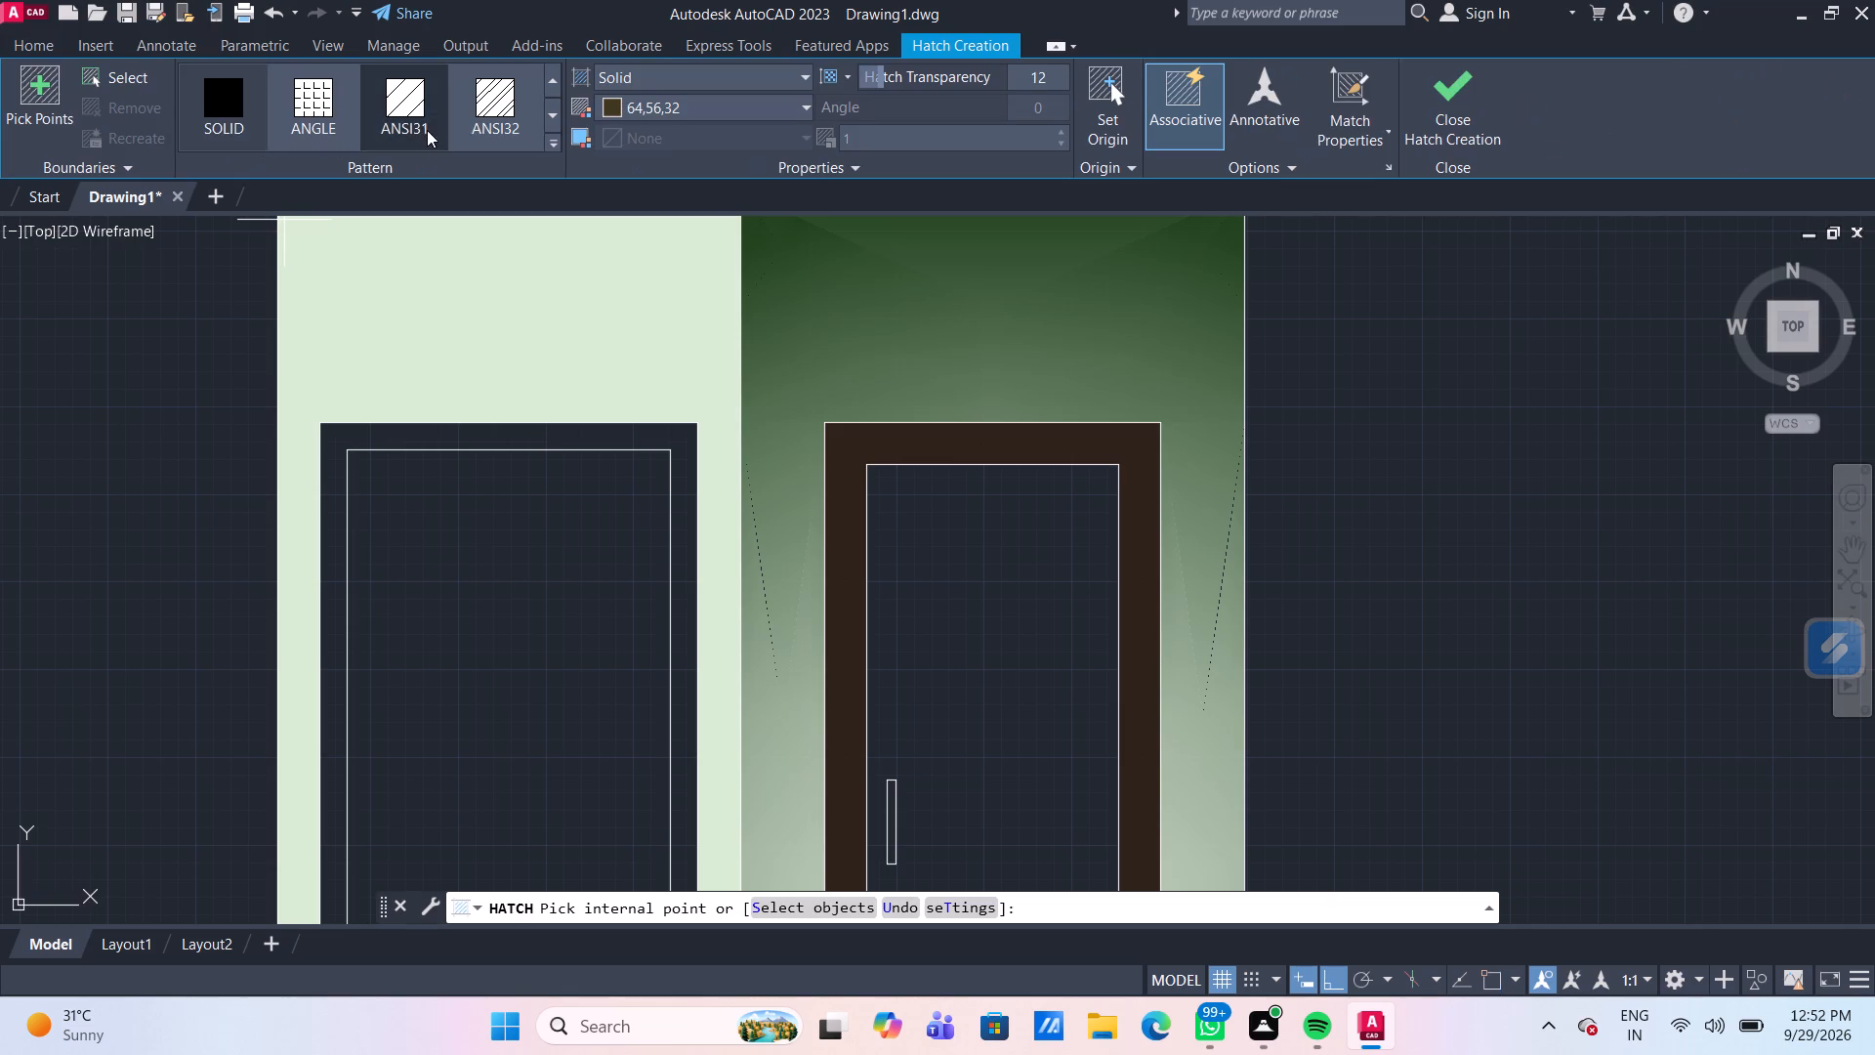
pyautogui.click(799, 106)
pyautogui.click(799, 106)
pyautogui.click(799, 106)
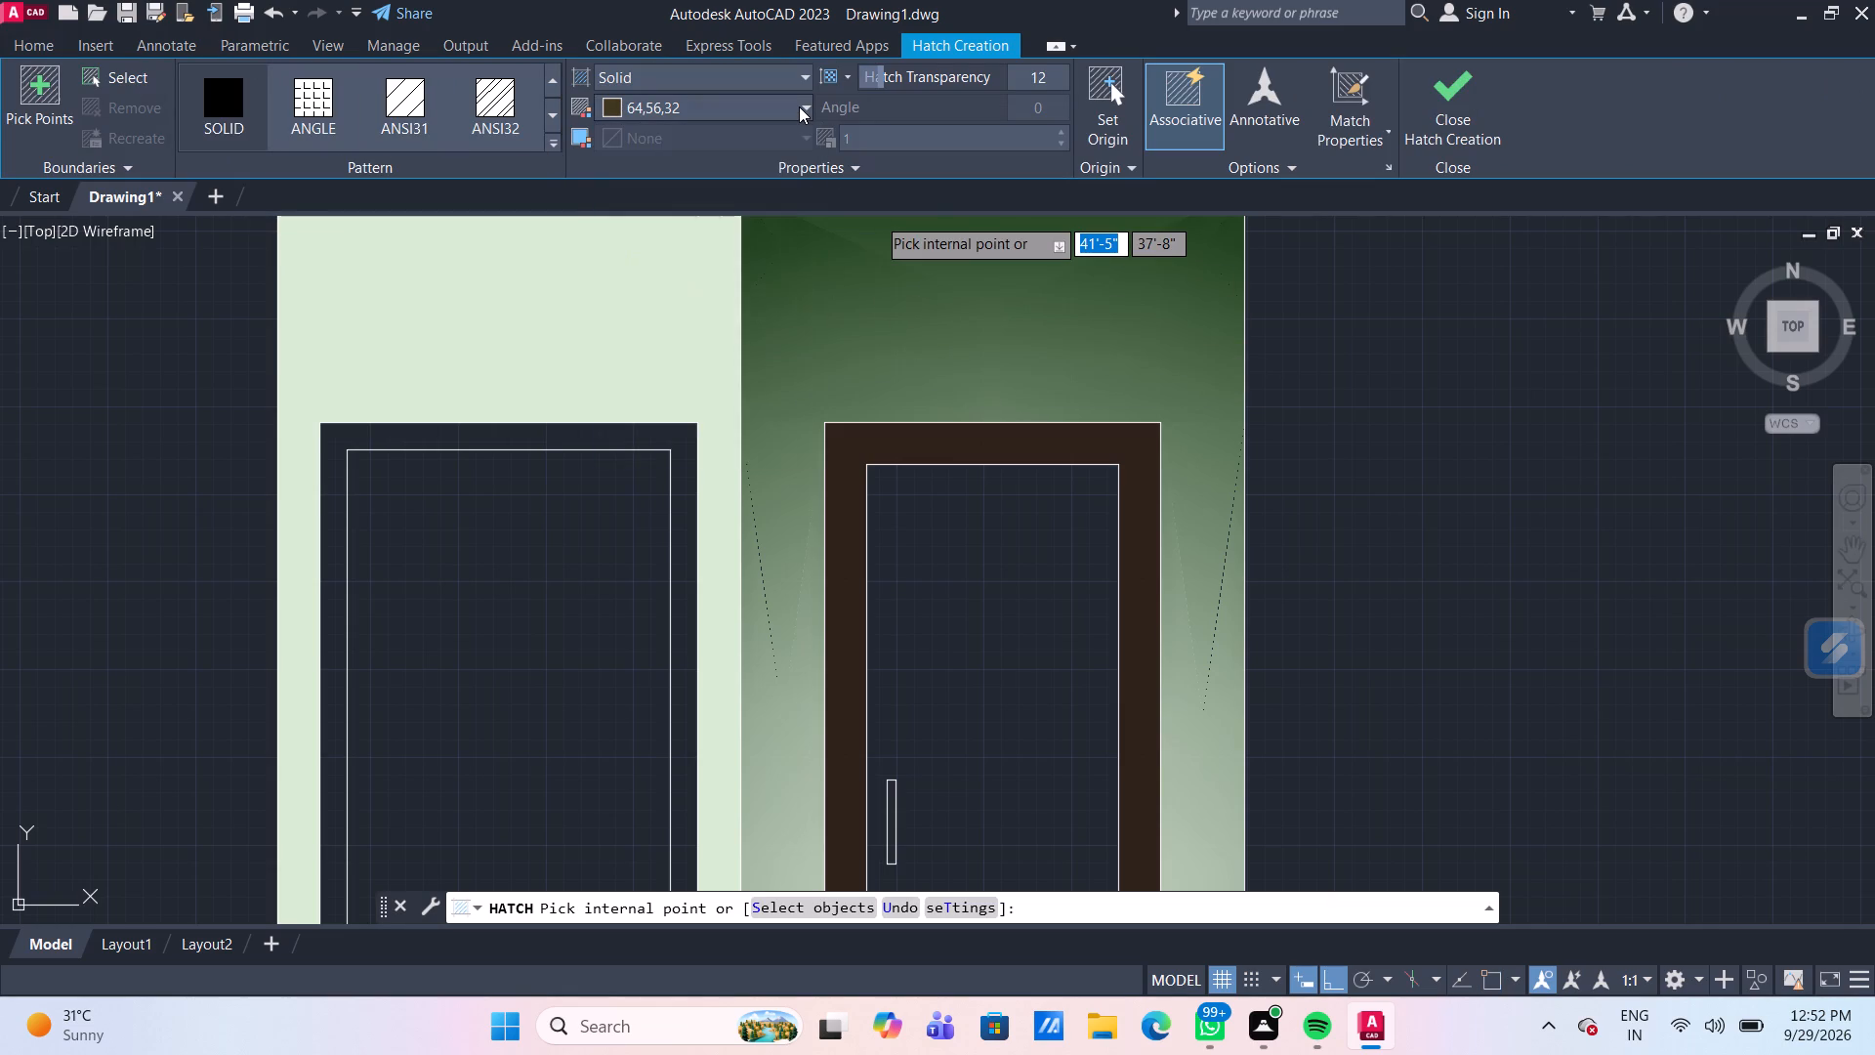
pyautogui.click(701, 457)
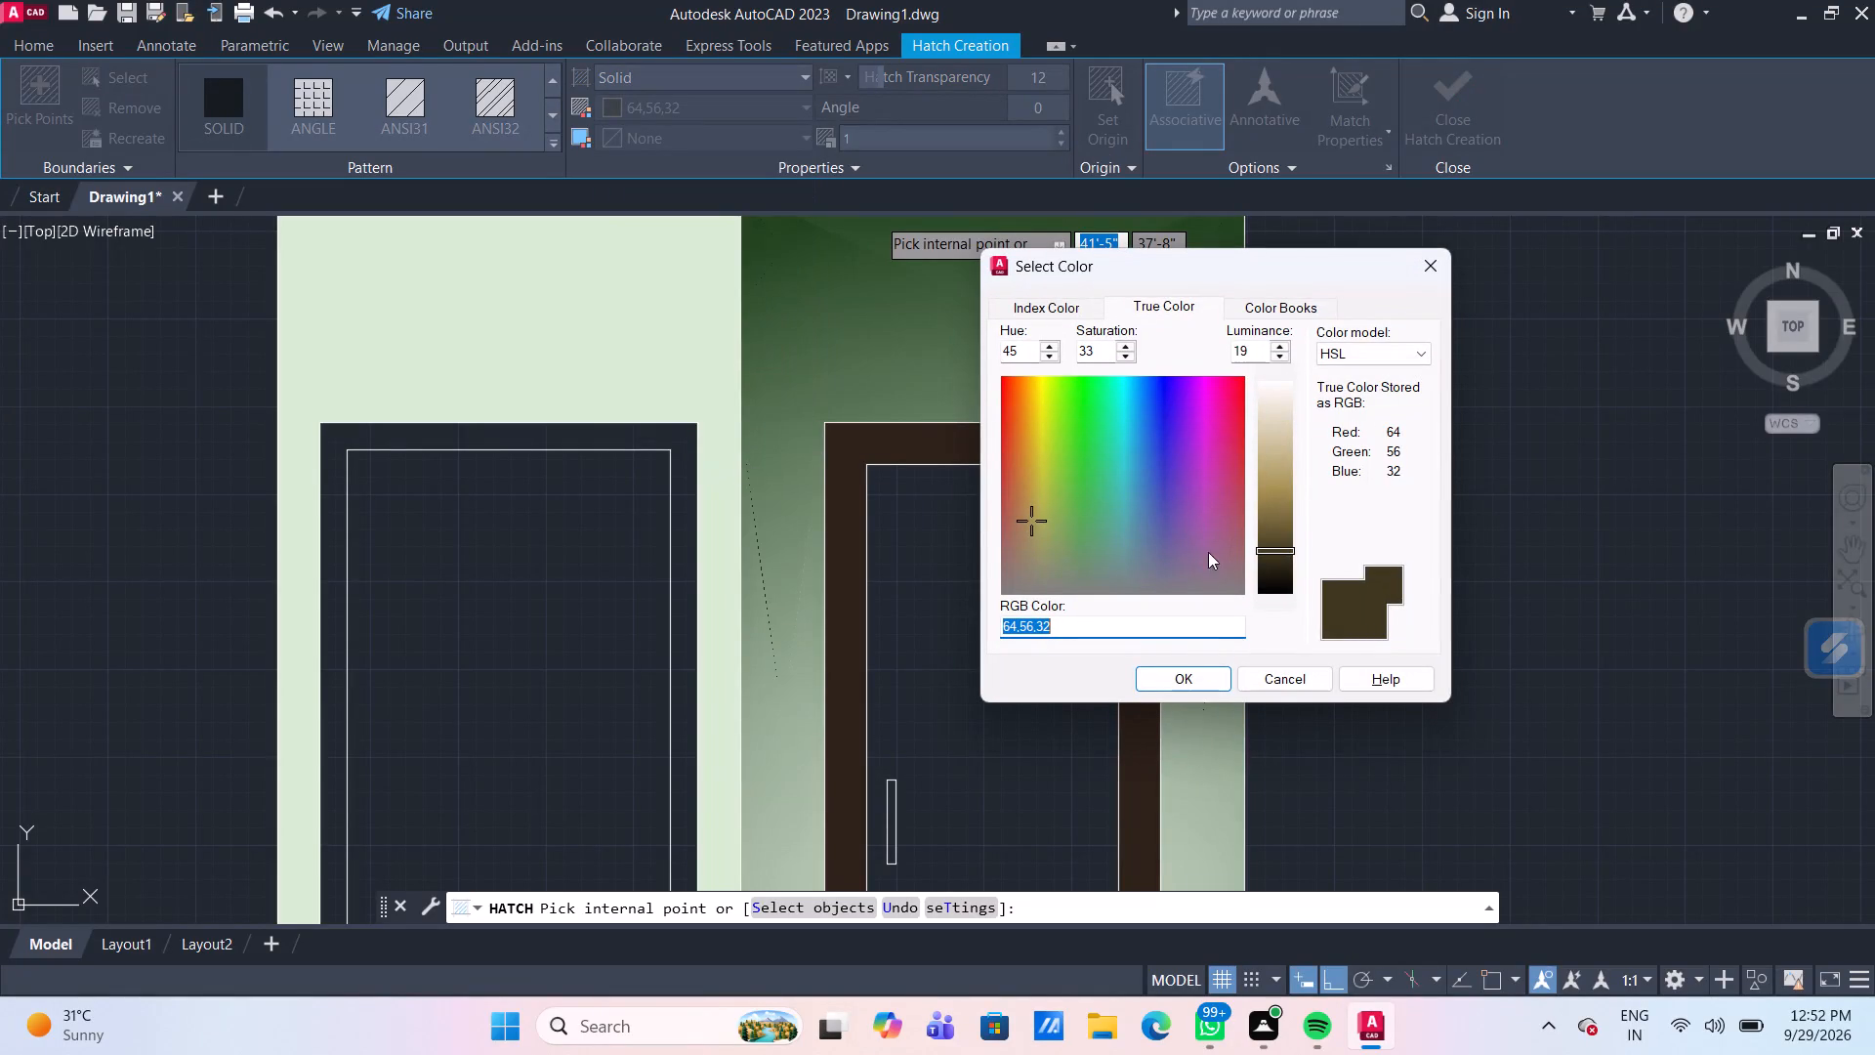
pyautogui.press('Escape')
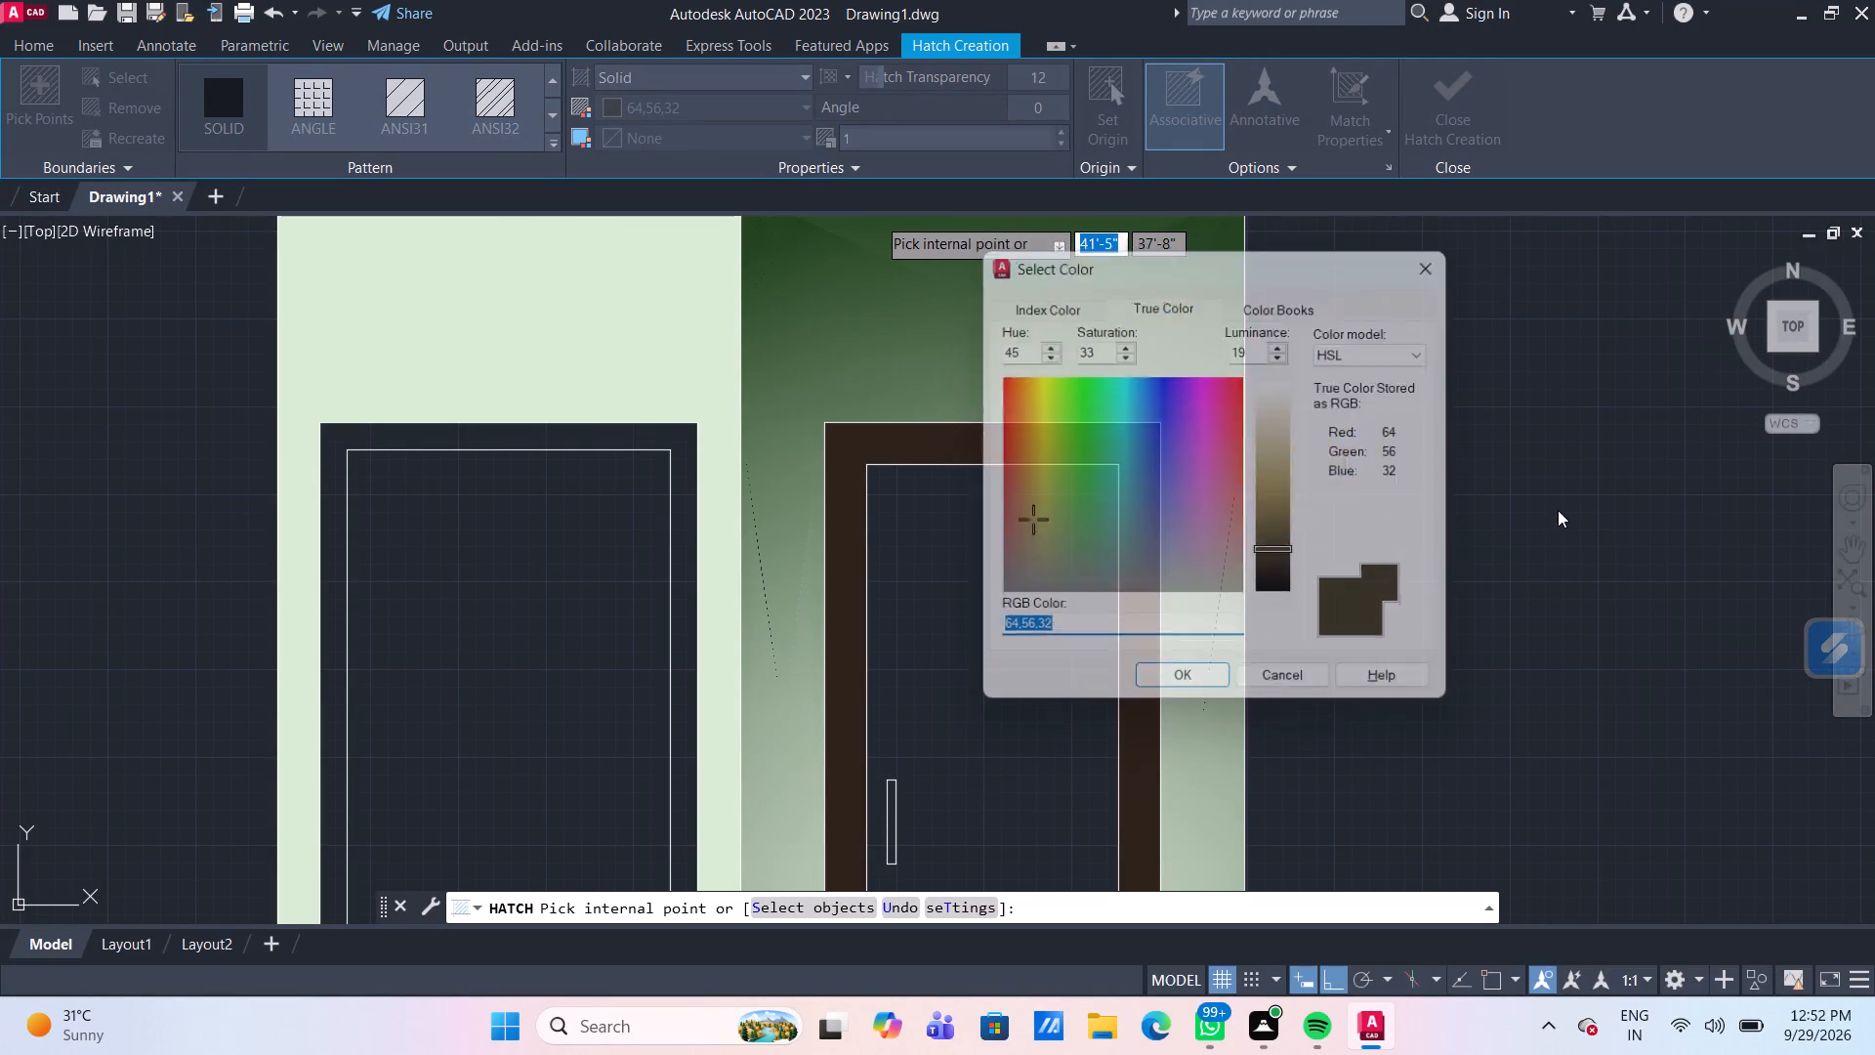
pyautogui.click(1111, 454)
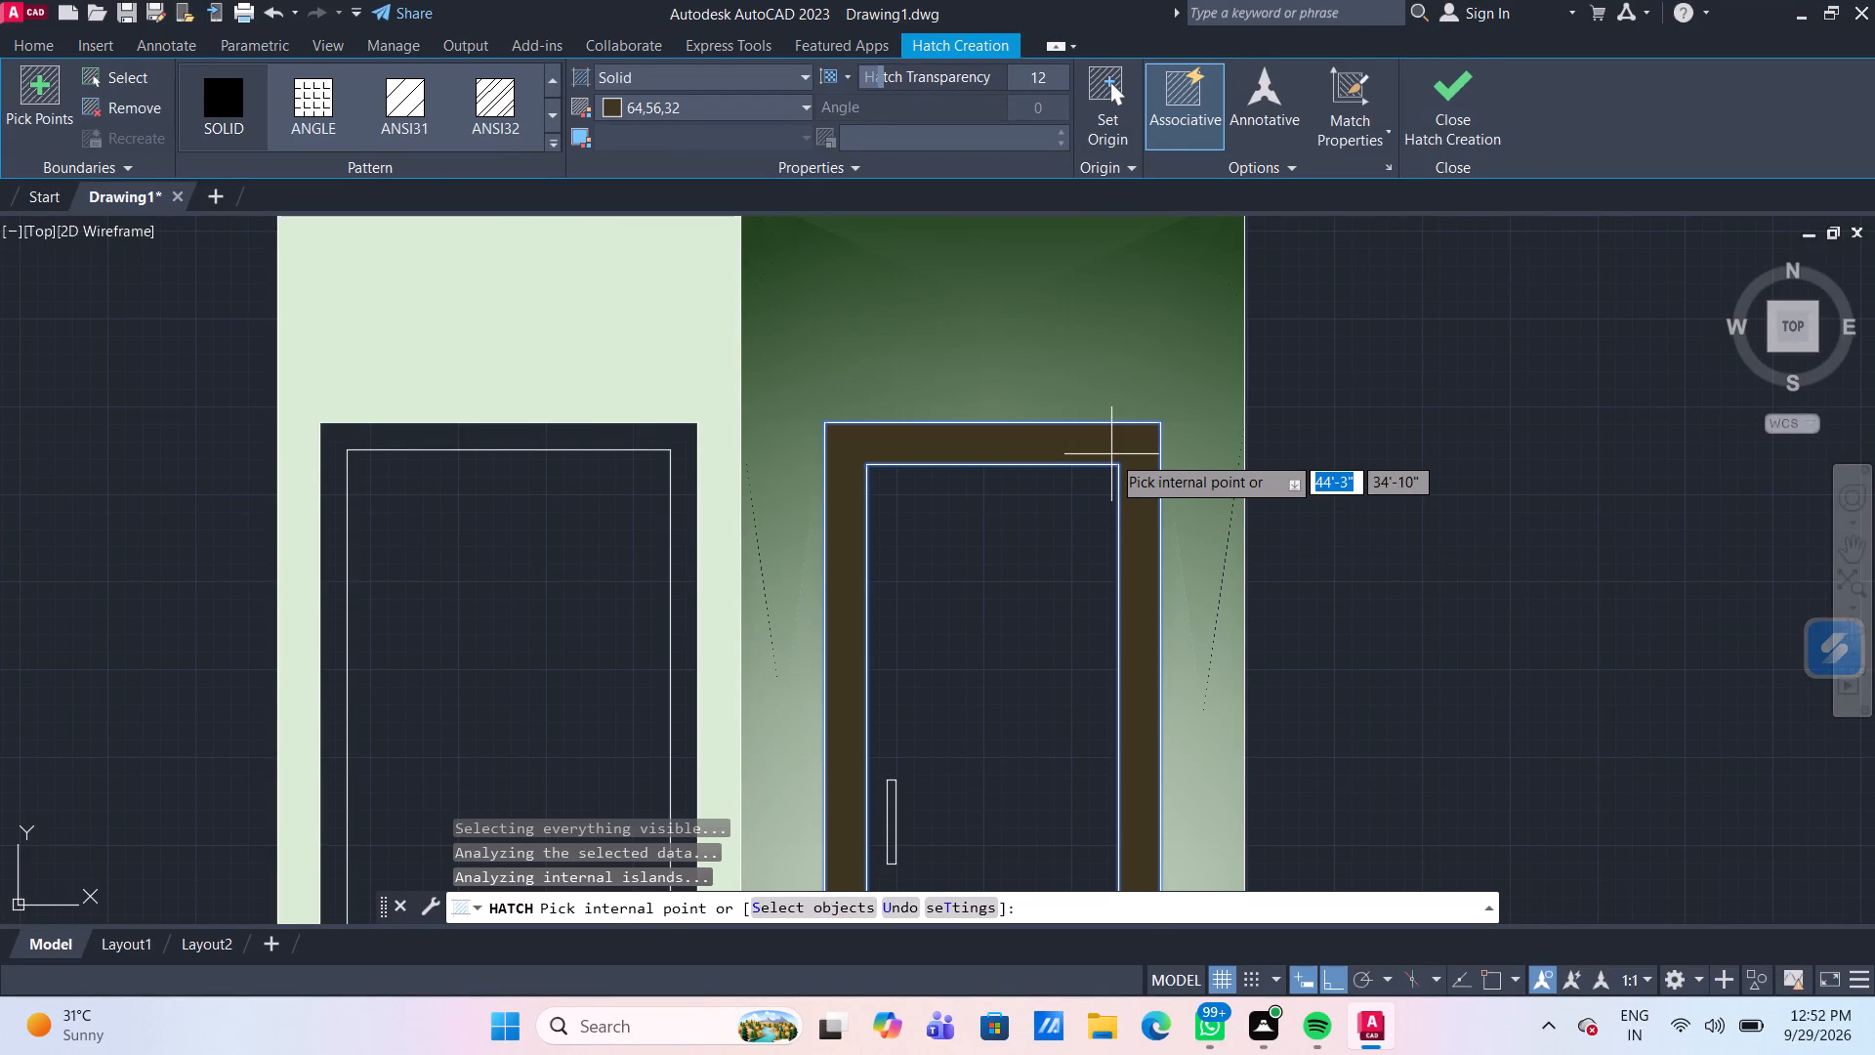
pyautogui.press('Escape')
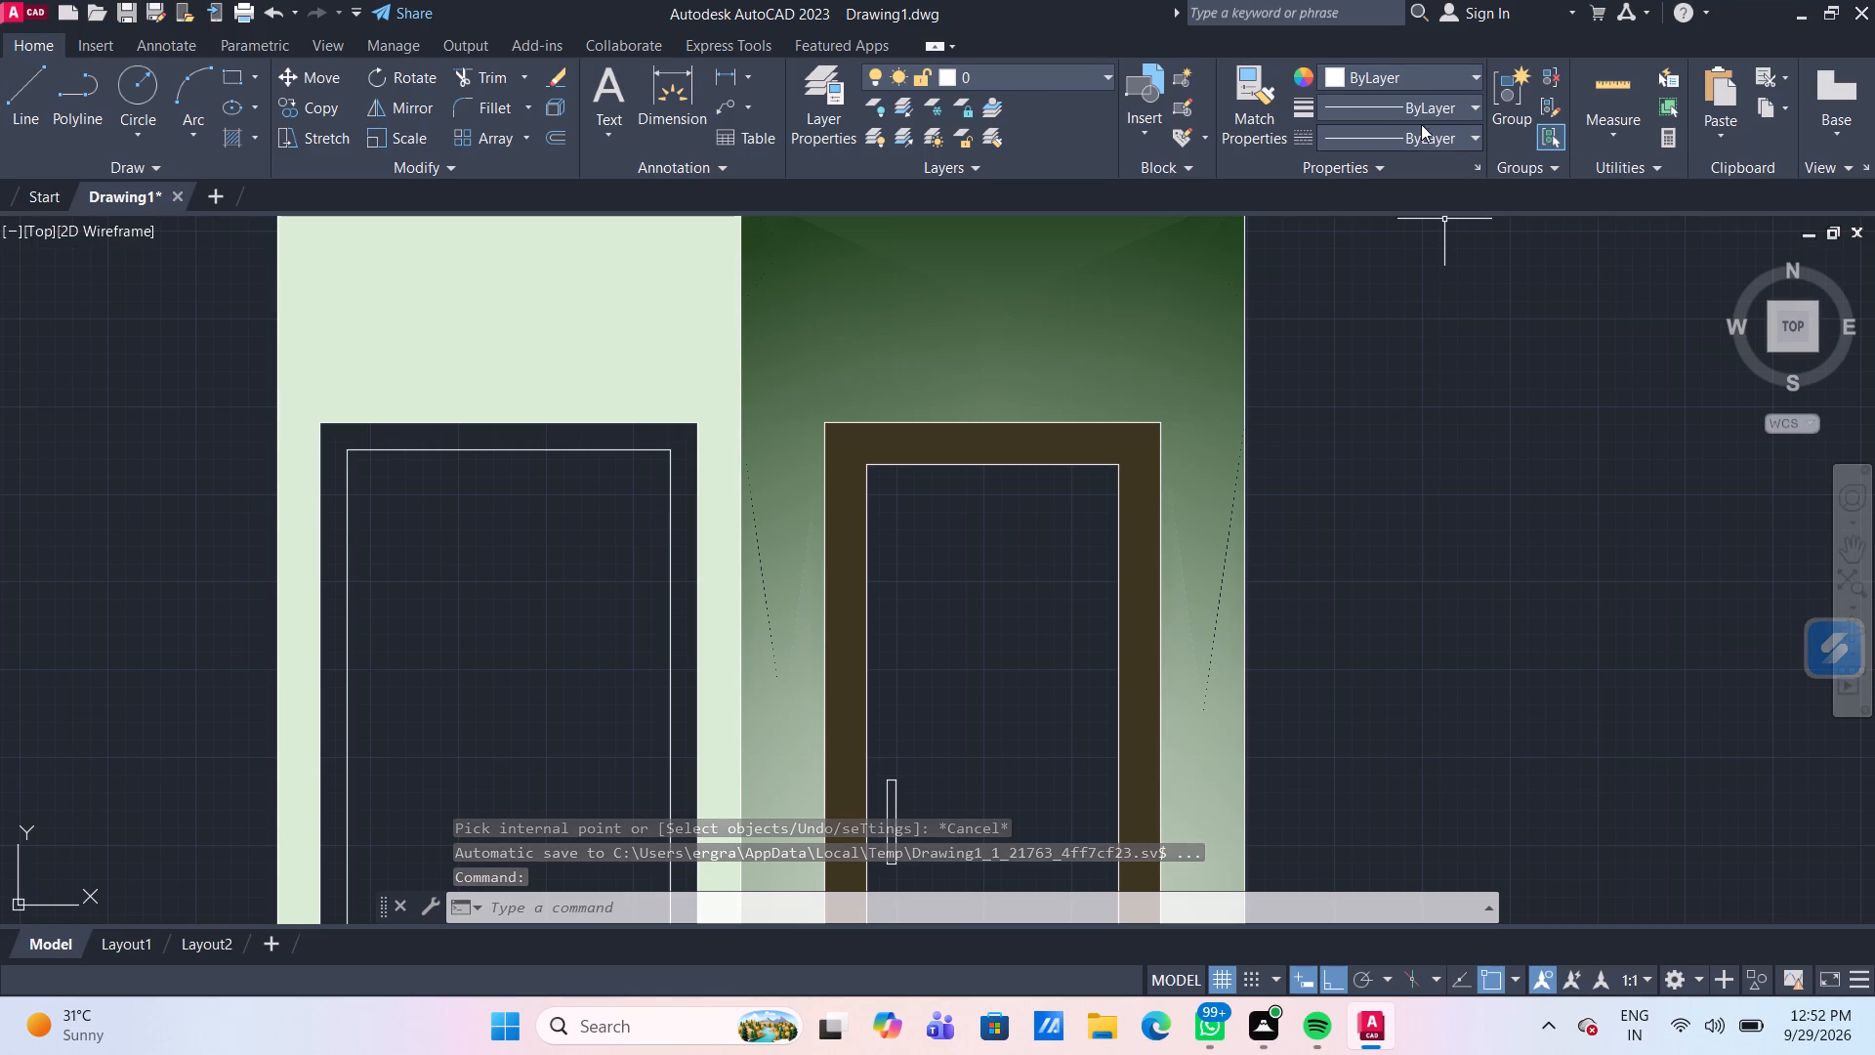
# Fill the frame of the opening on the pale green wall beside the balcony door with a solid 64,56,32 hatch.
pyautogui.click(236, 133)
pyautogui.click(576, 438)
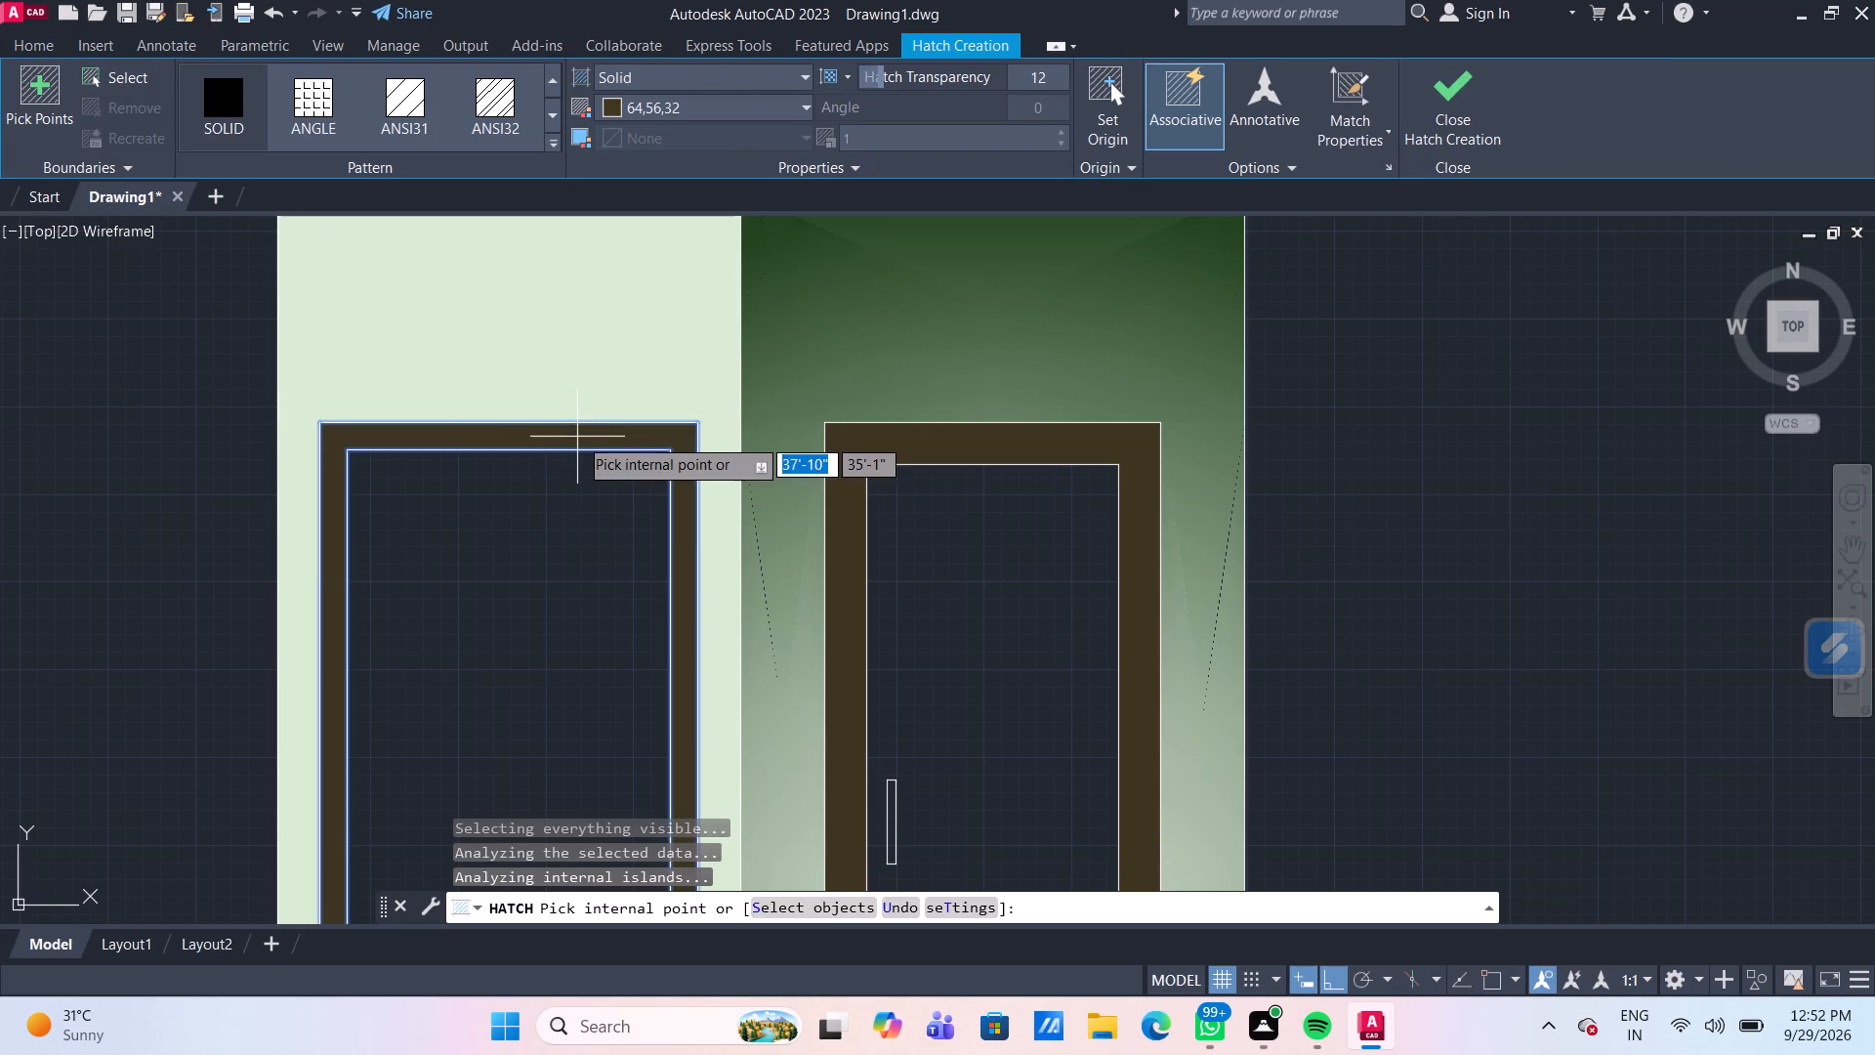
pyautogui.press('Escape')
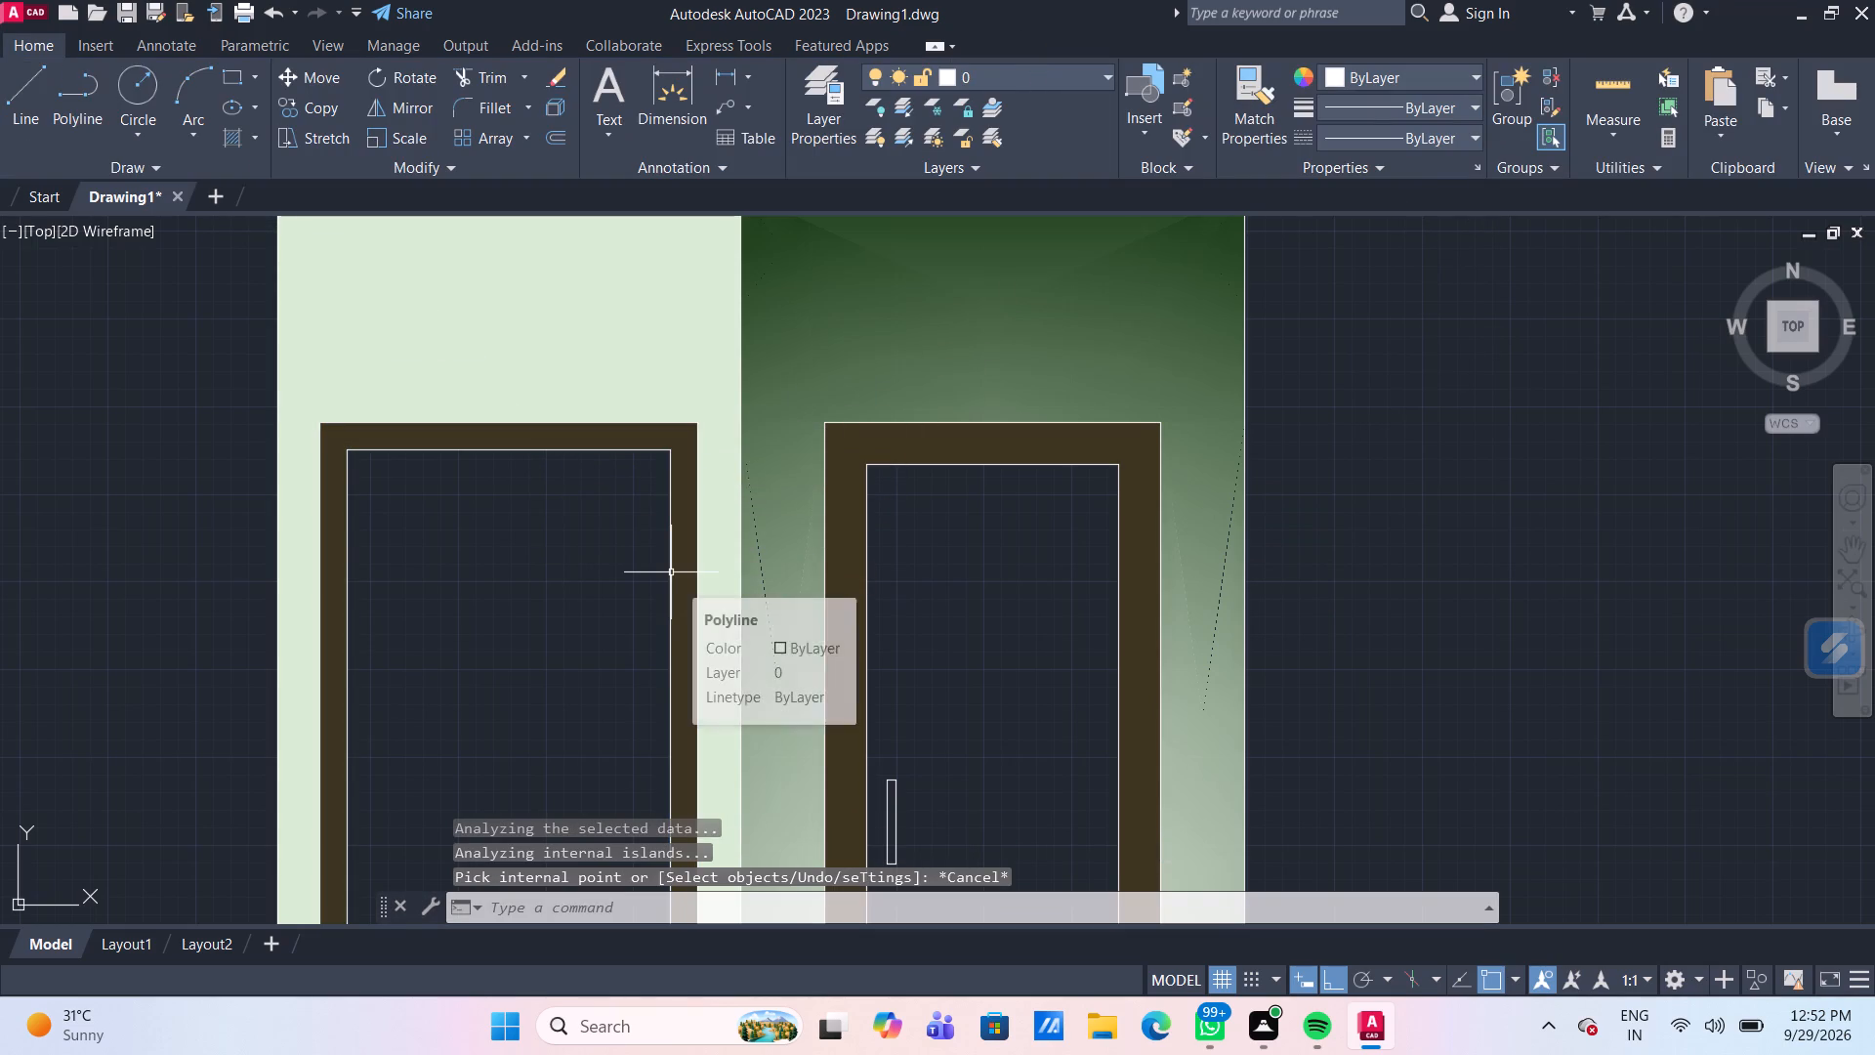
# Change the hatches of both upper-floor frames, the balcony door's and the adjoining opening's, to true colour 48,33,23.
pyautogui.click(680, 431)
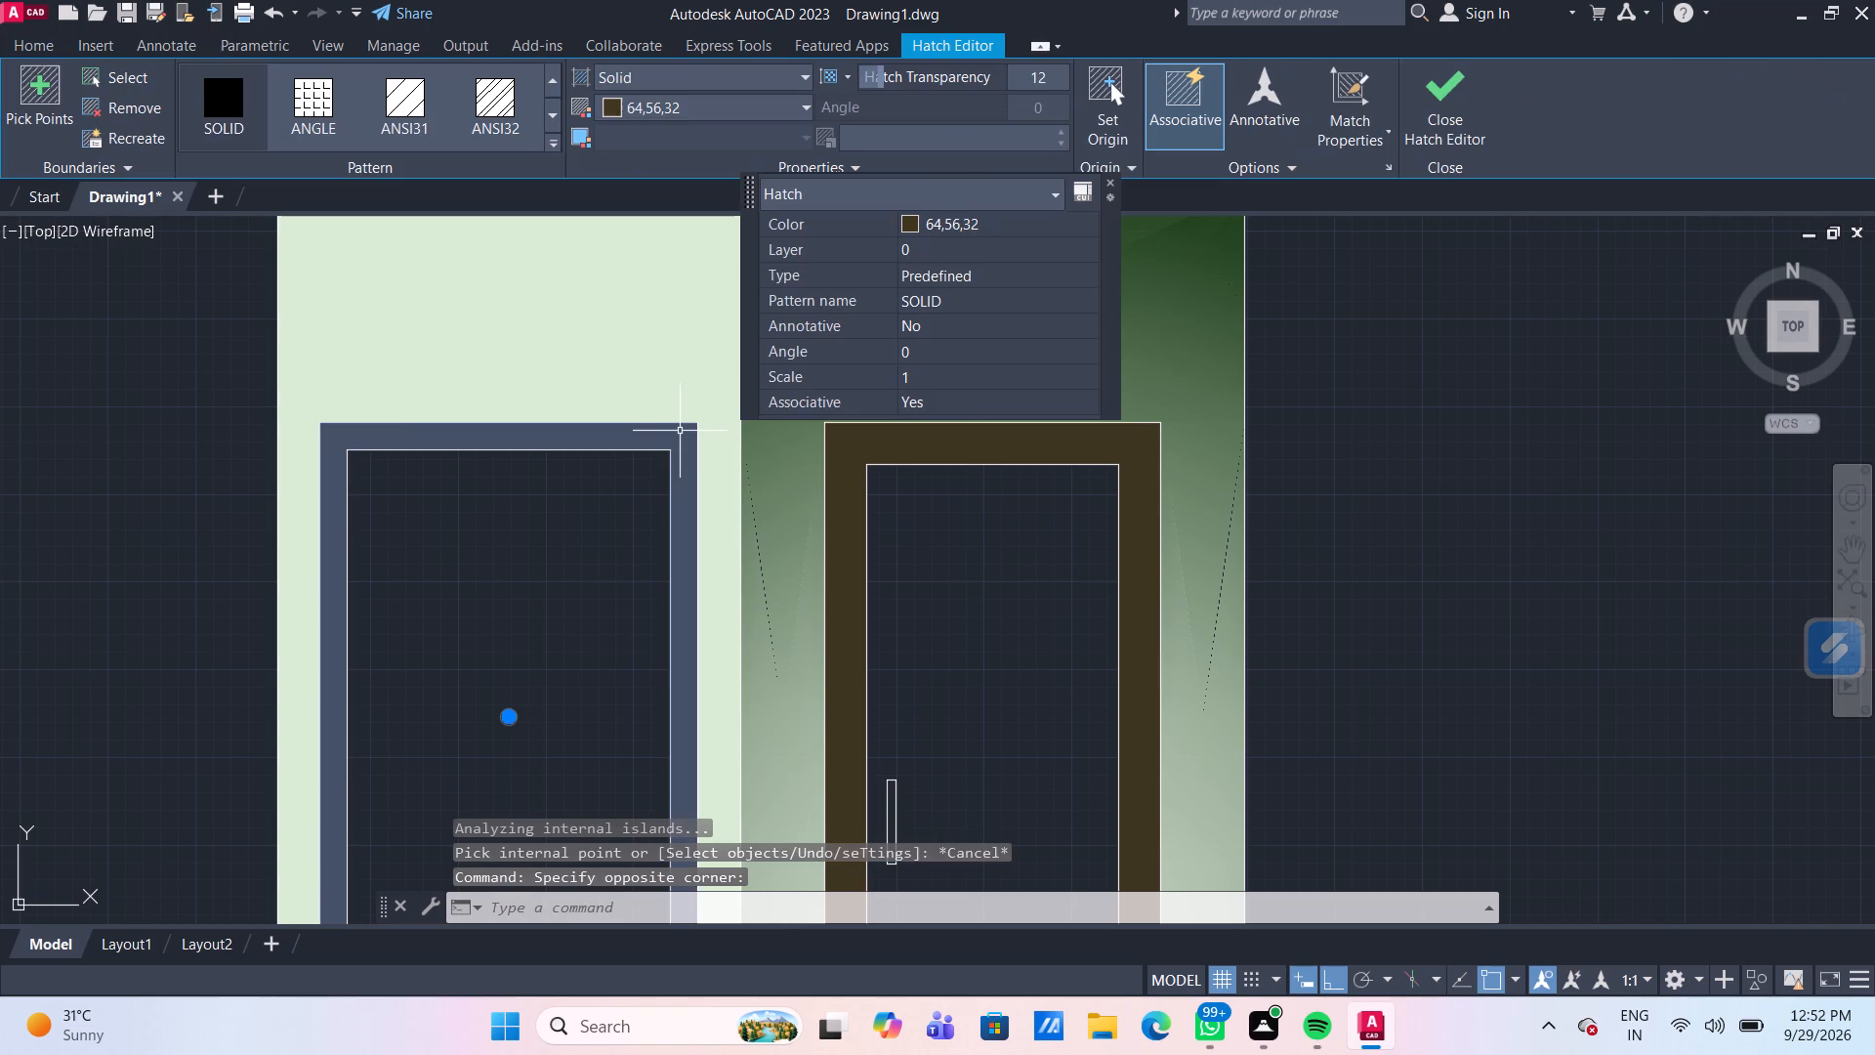
pyautogui.press('`')
pyautogui.press('Escape')
pyautogui.scroll(-1, 666, 509)
pyautogui.scroll(-1, 630, 578)
pyautogui.moveTo(629, 572); pyautogui.dragTo(612, 540, button='middle')
pyautogui.scroll(2, 630, 465)
pyautogui.click(631, 480)
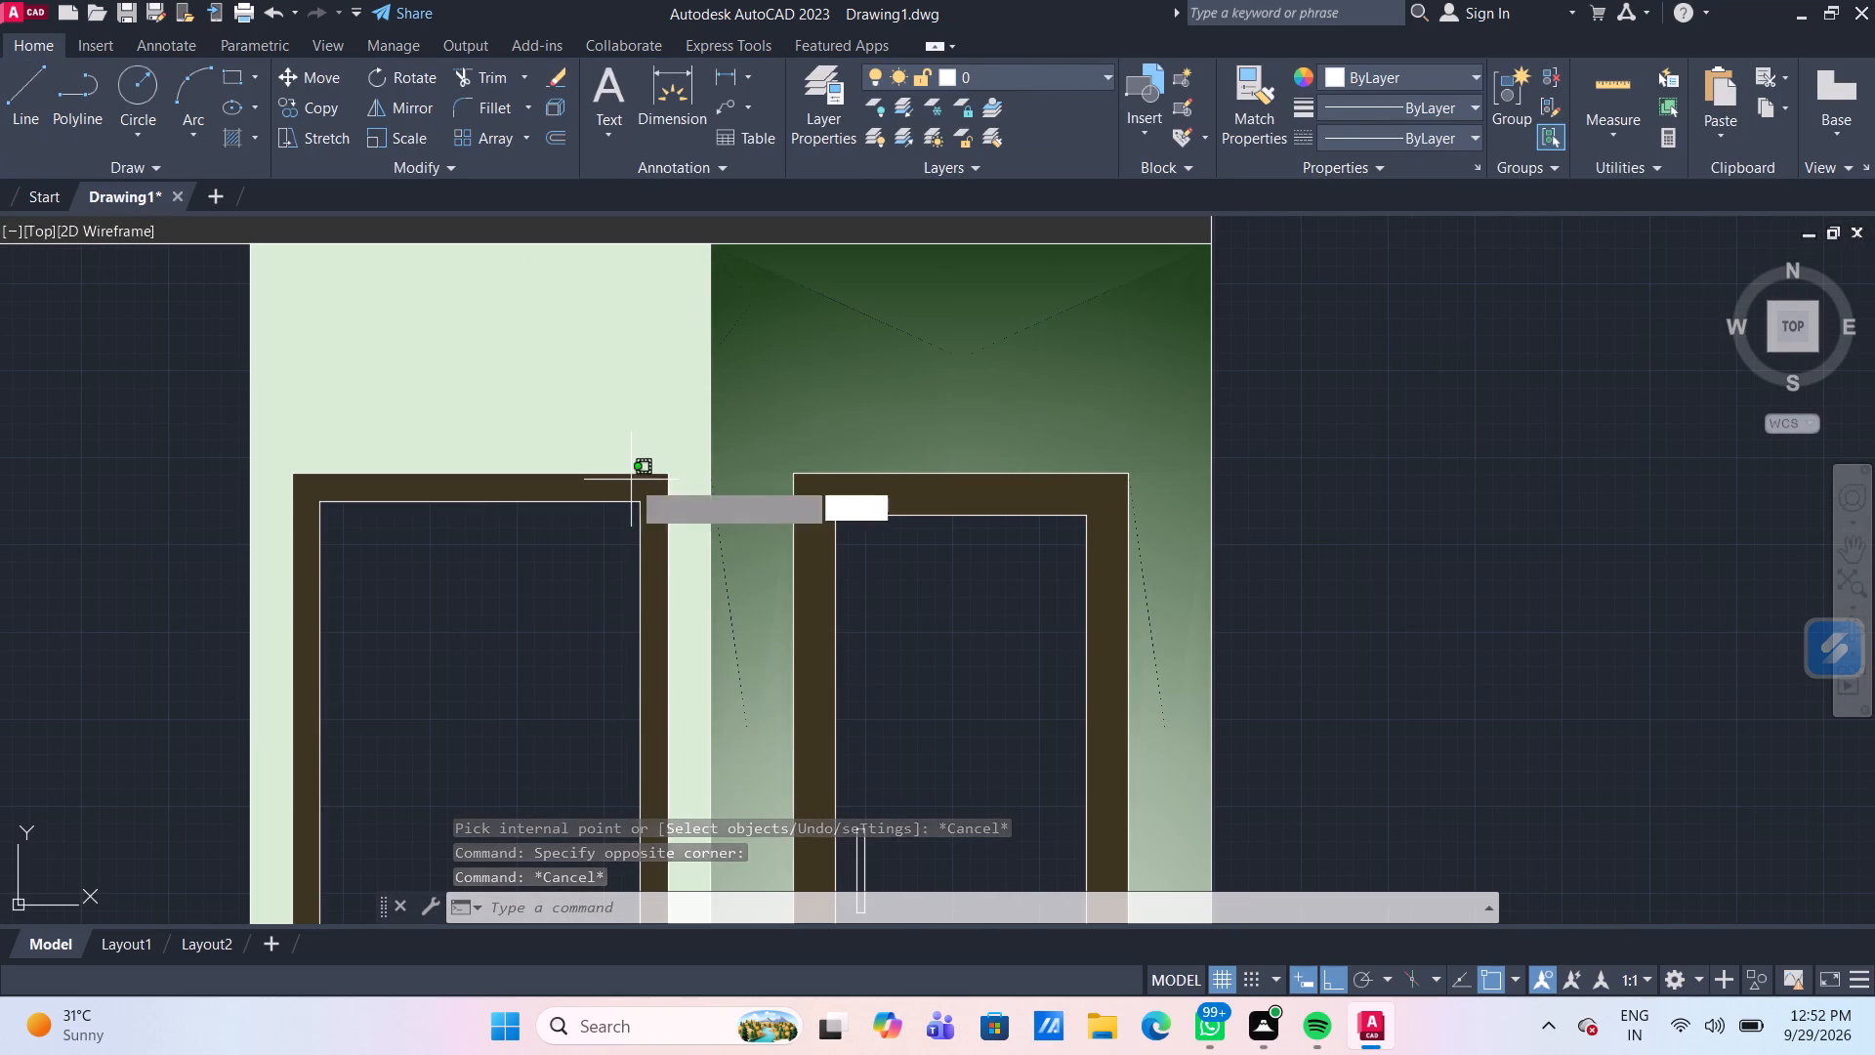
pyautogui.click(831, 504)
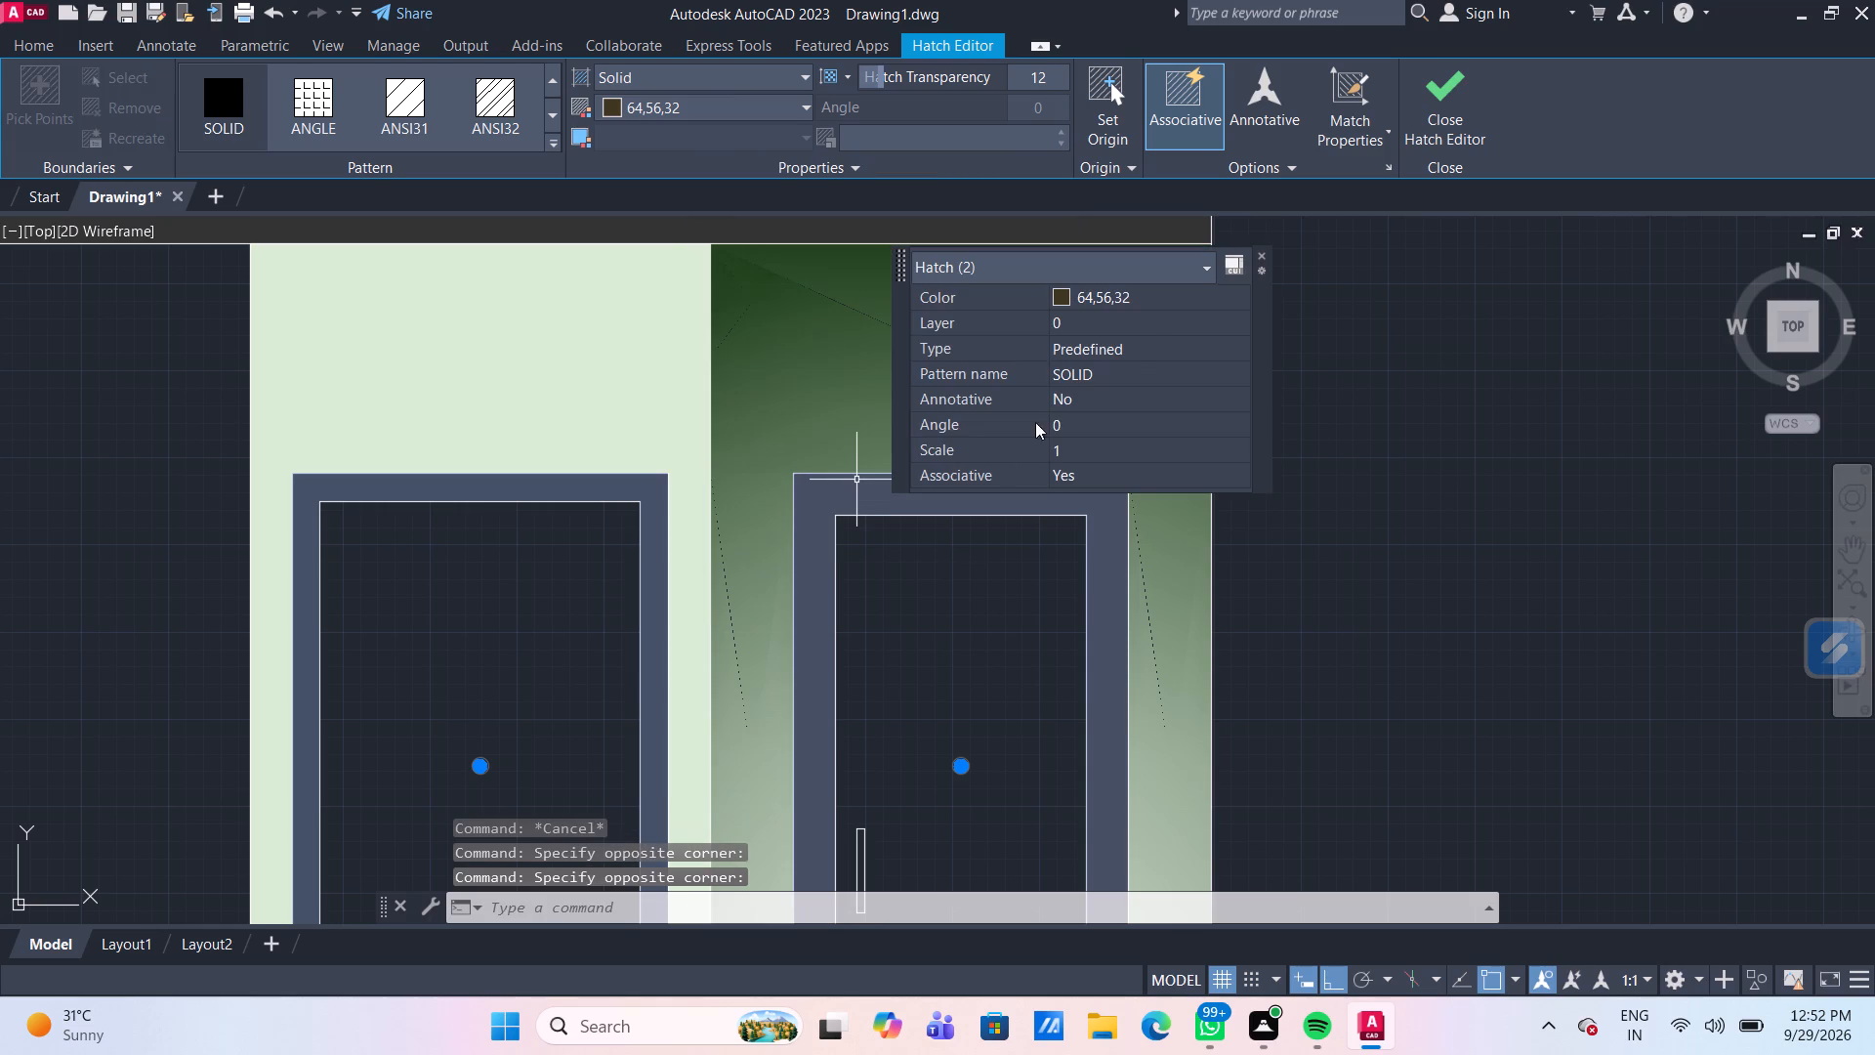
pyautogui.click(1161, 294)
pyautogui.click(1161, 294)
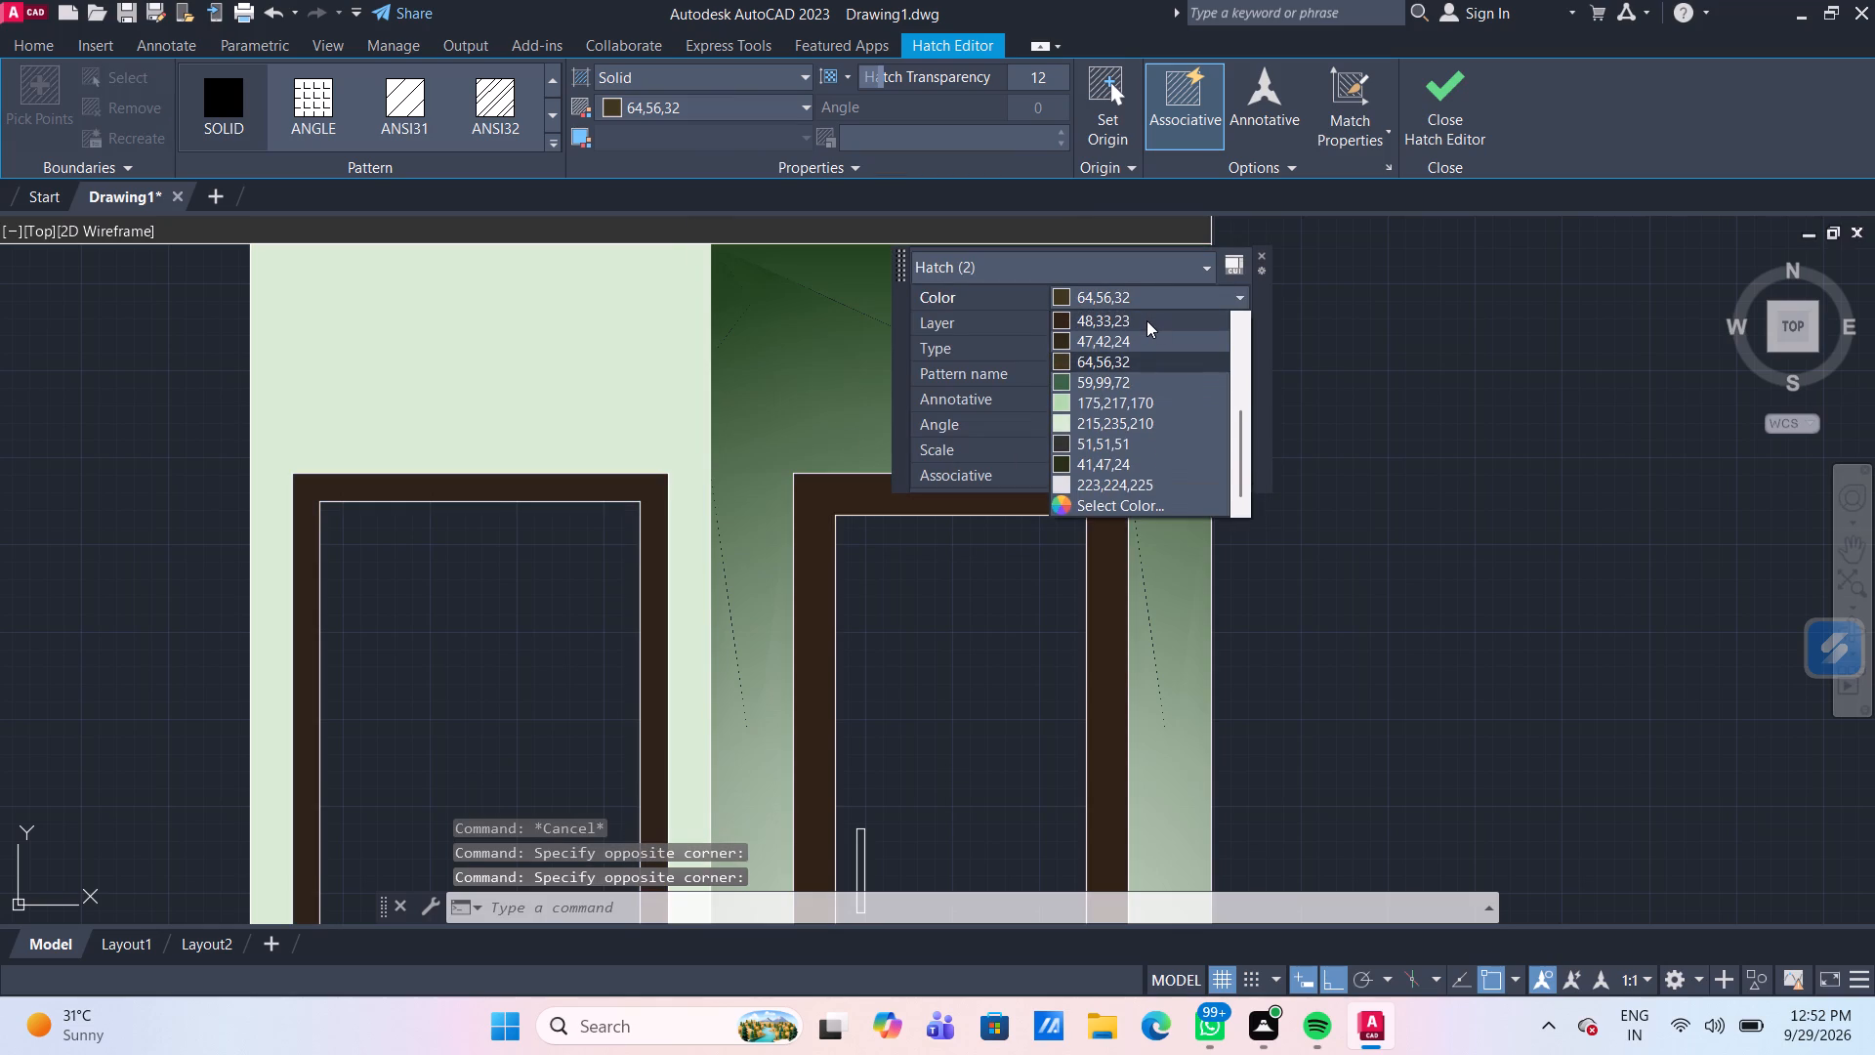
pyautogui.click(1146, 320)
pyautogui.press('Escape')
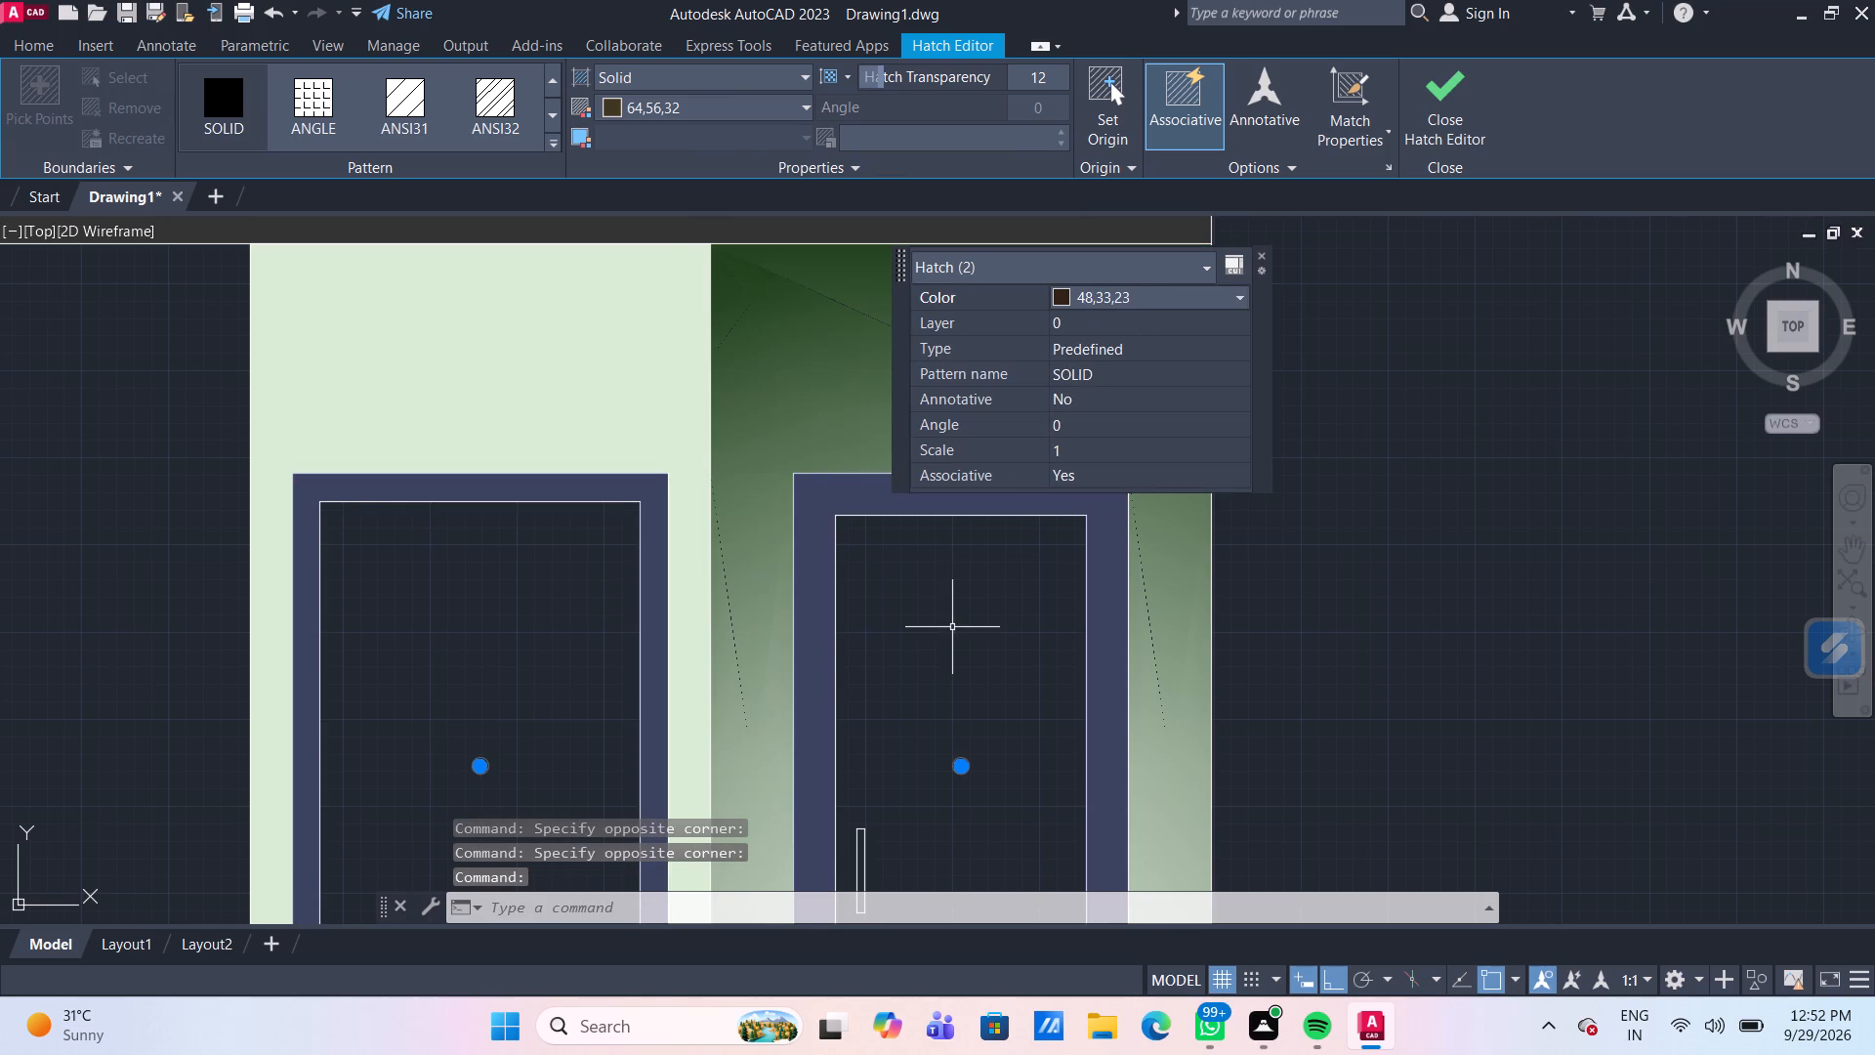
pyautogui.press('Escape')
# Fill the frame of the wide, low window above the entrance door with a solid hatch in true colour 48,33,23.
pyautogui.scroll(-2, 1268, 548)
pyautogui.moveTo(1121, 681); pyautogui.dragTo(1046, 545, button='middle')
pyautogui.scroll(1, 880, 590)
pyautogui.moveTo(880, 589); pyautogui.dragTo(854, 503, button='middle')
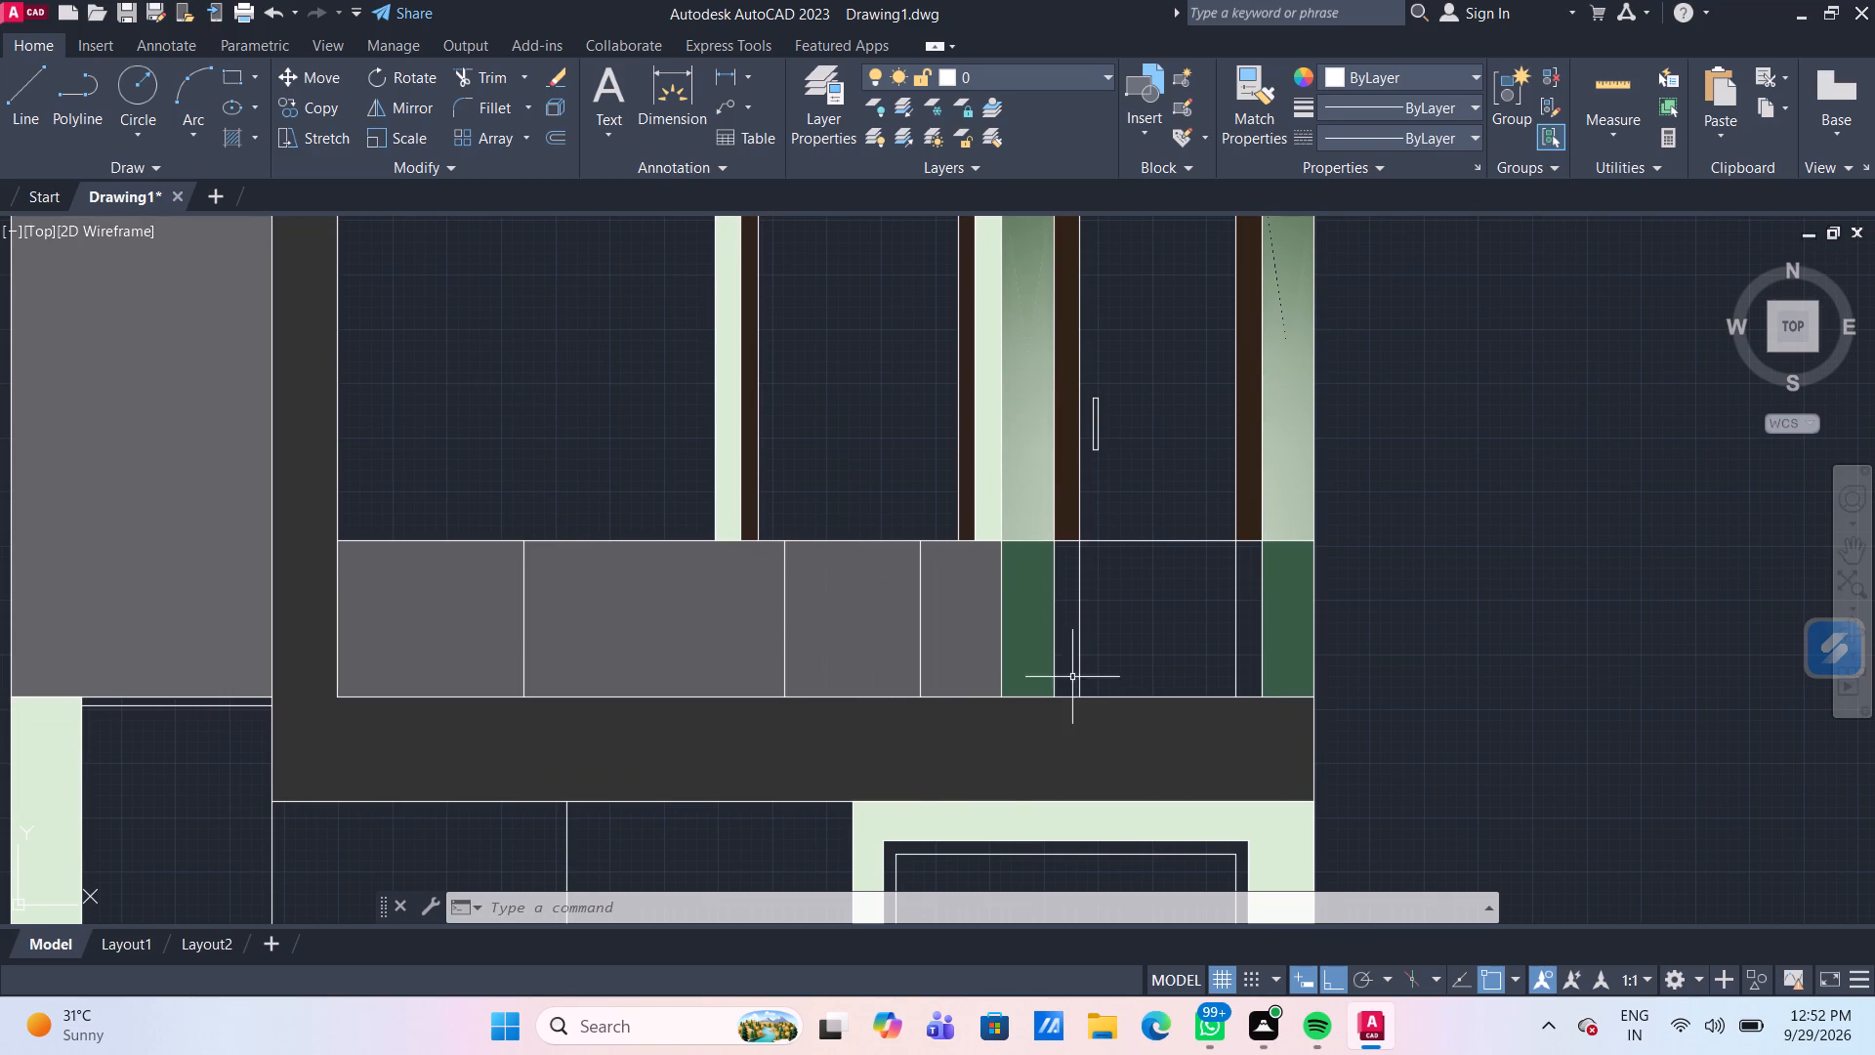
pyautogui.moveTo(1154, 640); pyautogui.dragTo(1026, 505, button='middle')
pyautogui.moveTo(992, 748); pyautogui.dragTo(983, 731, button='middle')
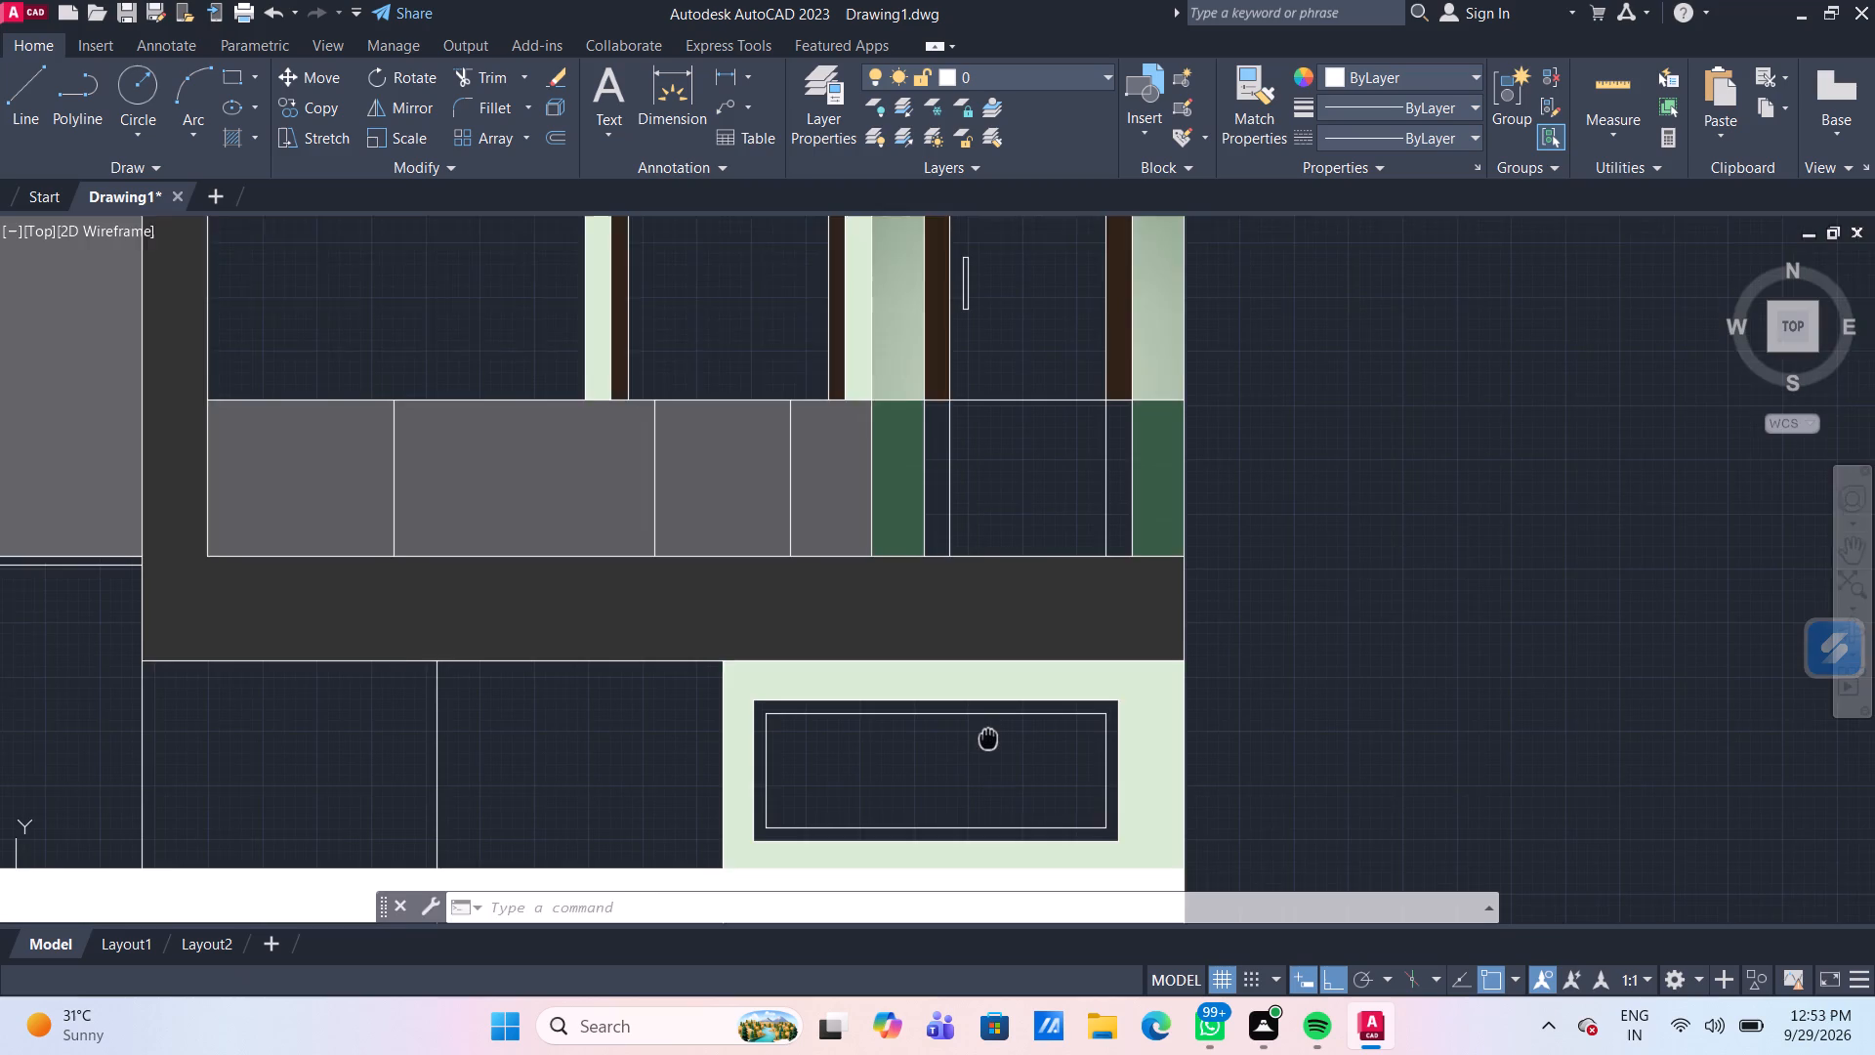
pyautogui.moveTo(983, 731); pyautogui.dragTo(929, 625, button='middle')
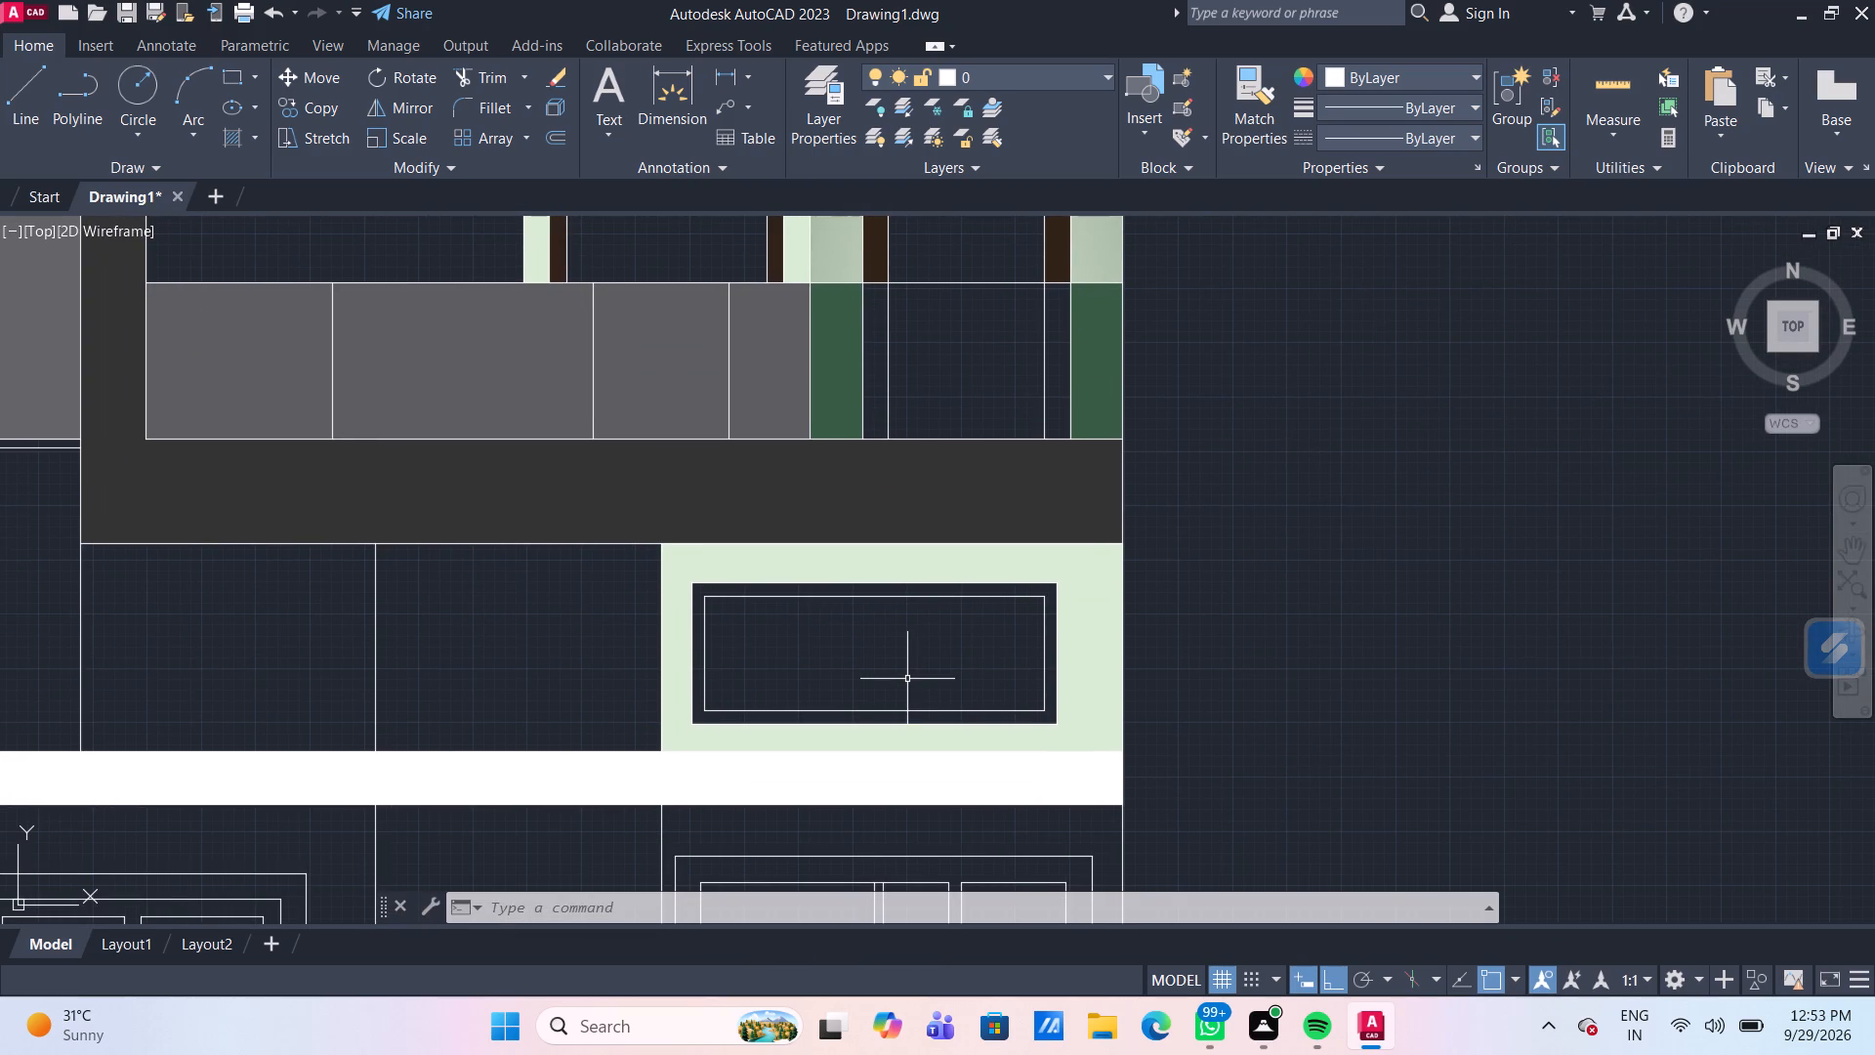
pyautogui.scroll(1, 907, 679)
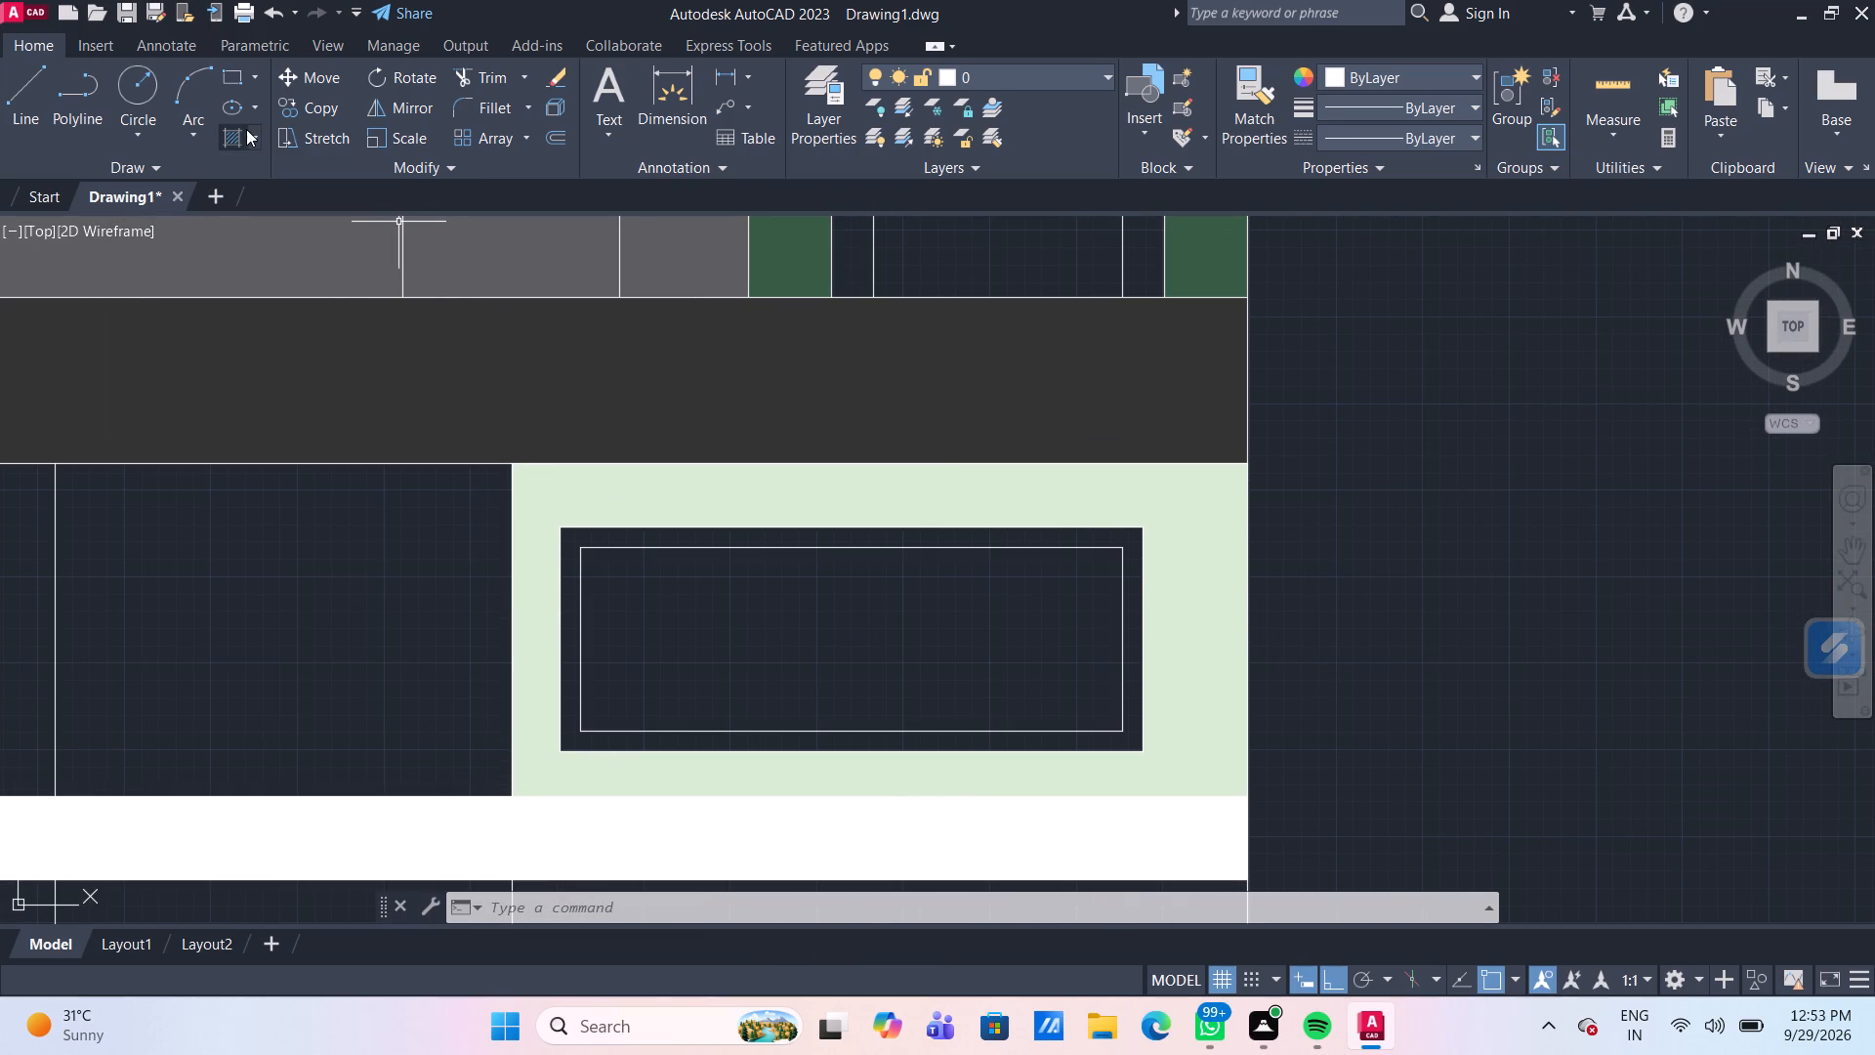
pyautogui.click(231, 134)
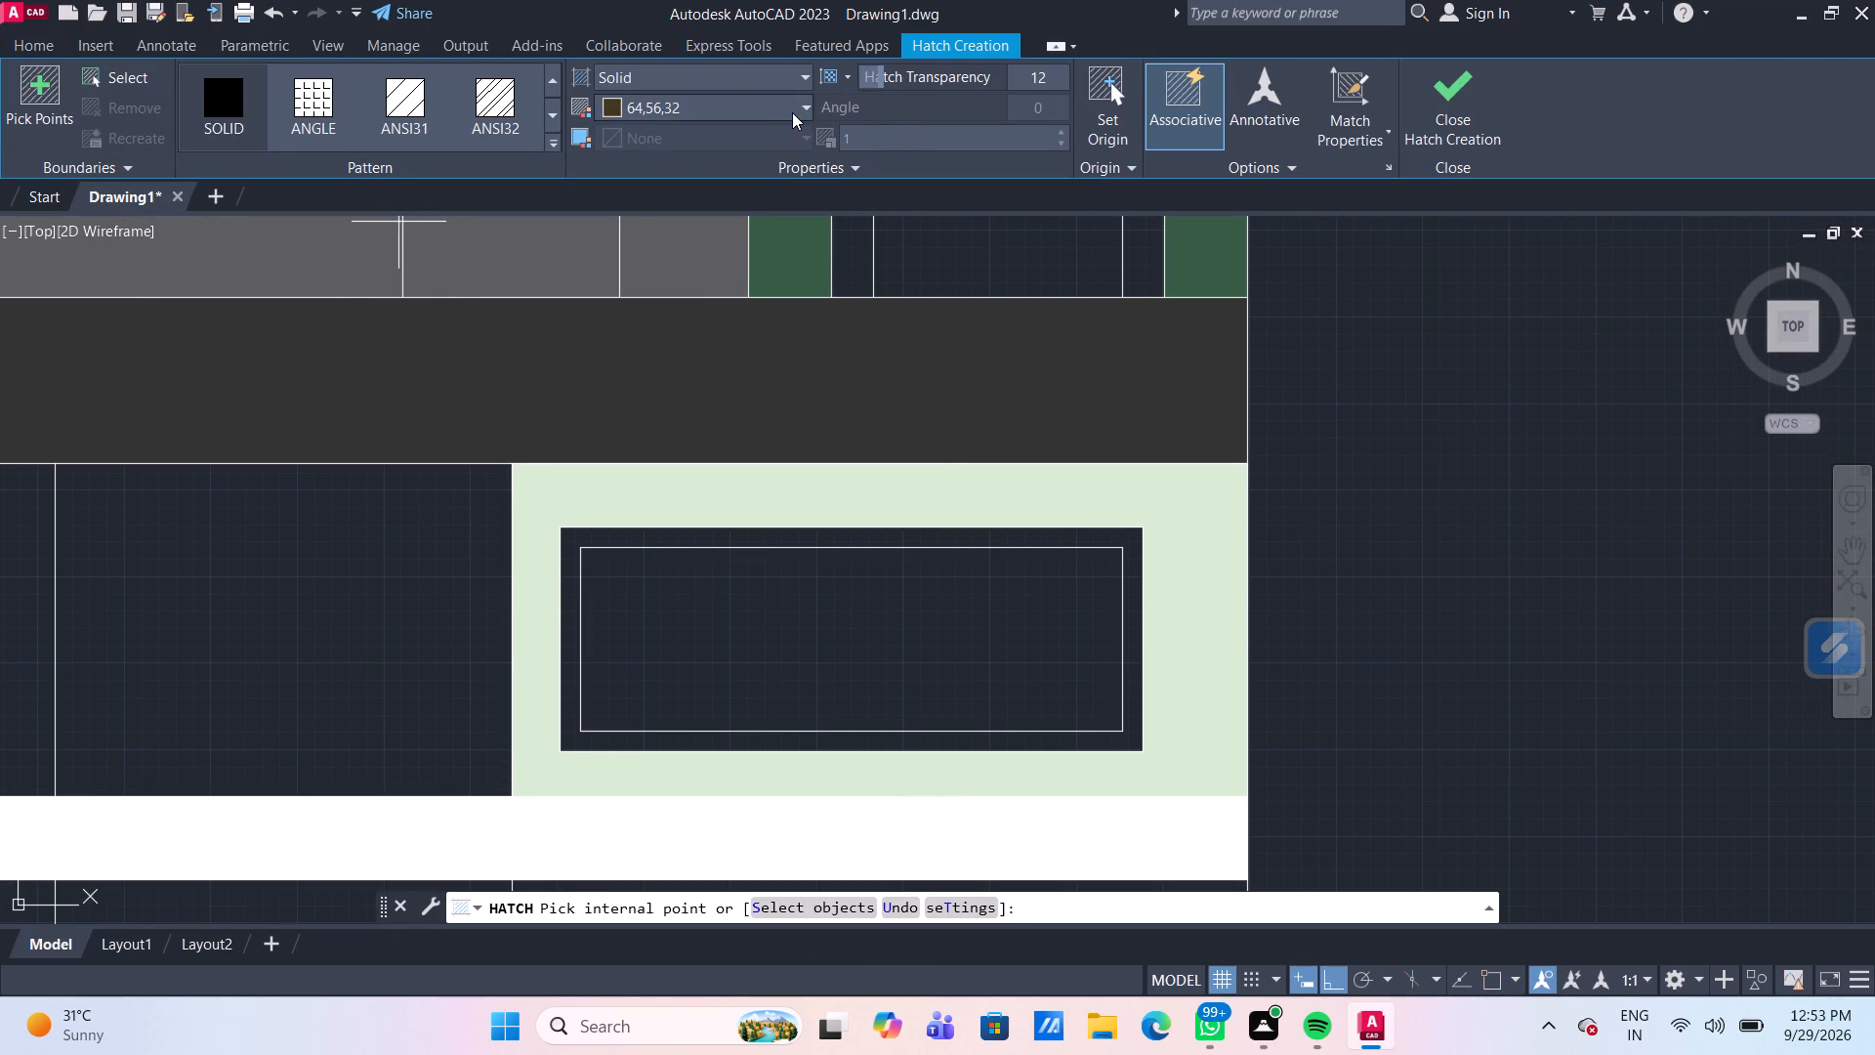
pyautogui.click(778, 110)
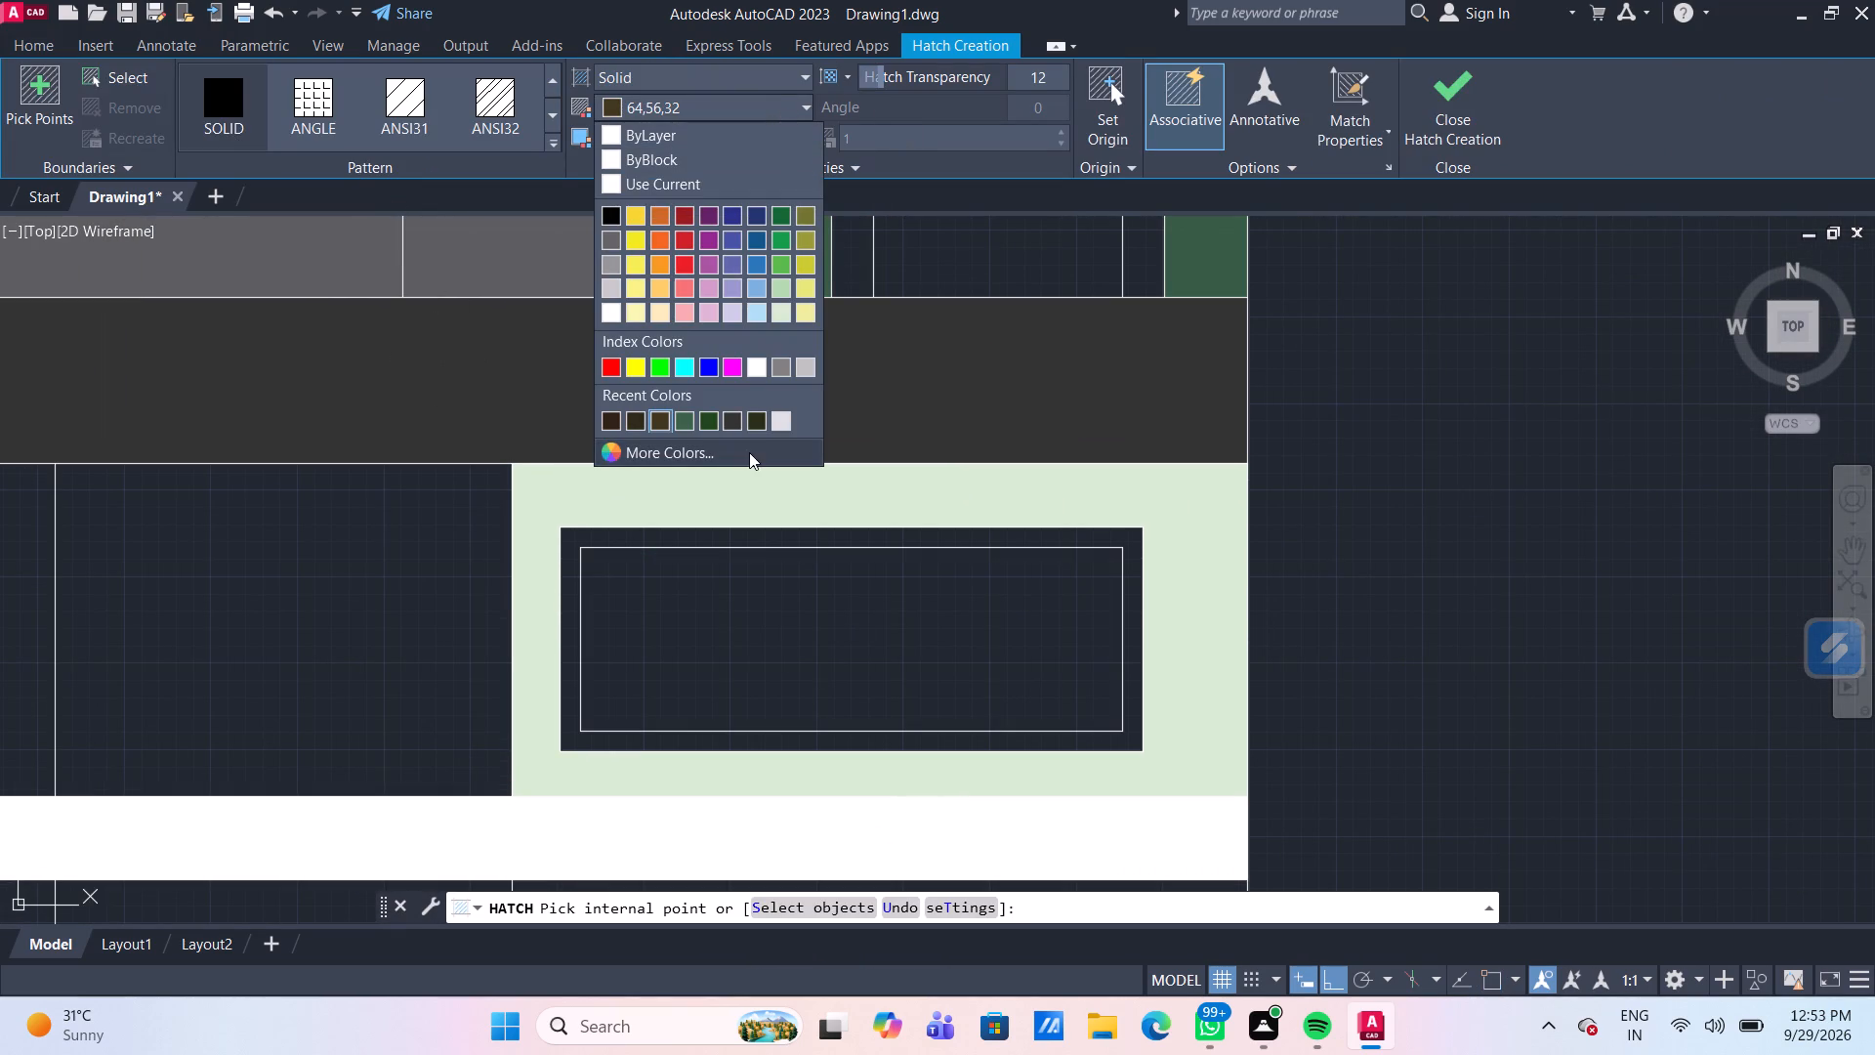
pyautogui.click(619, 419)
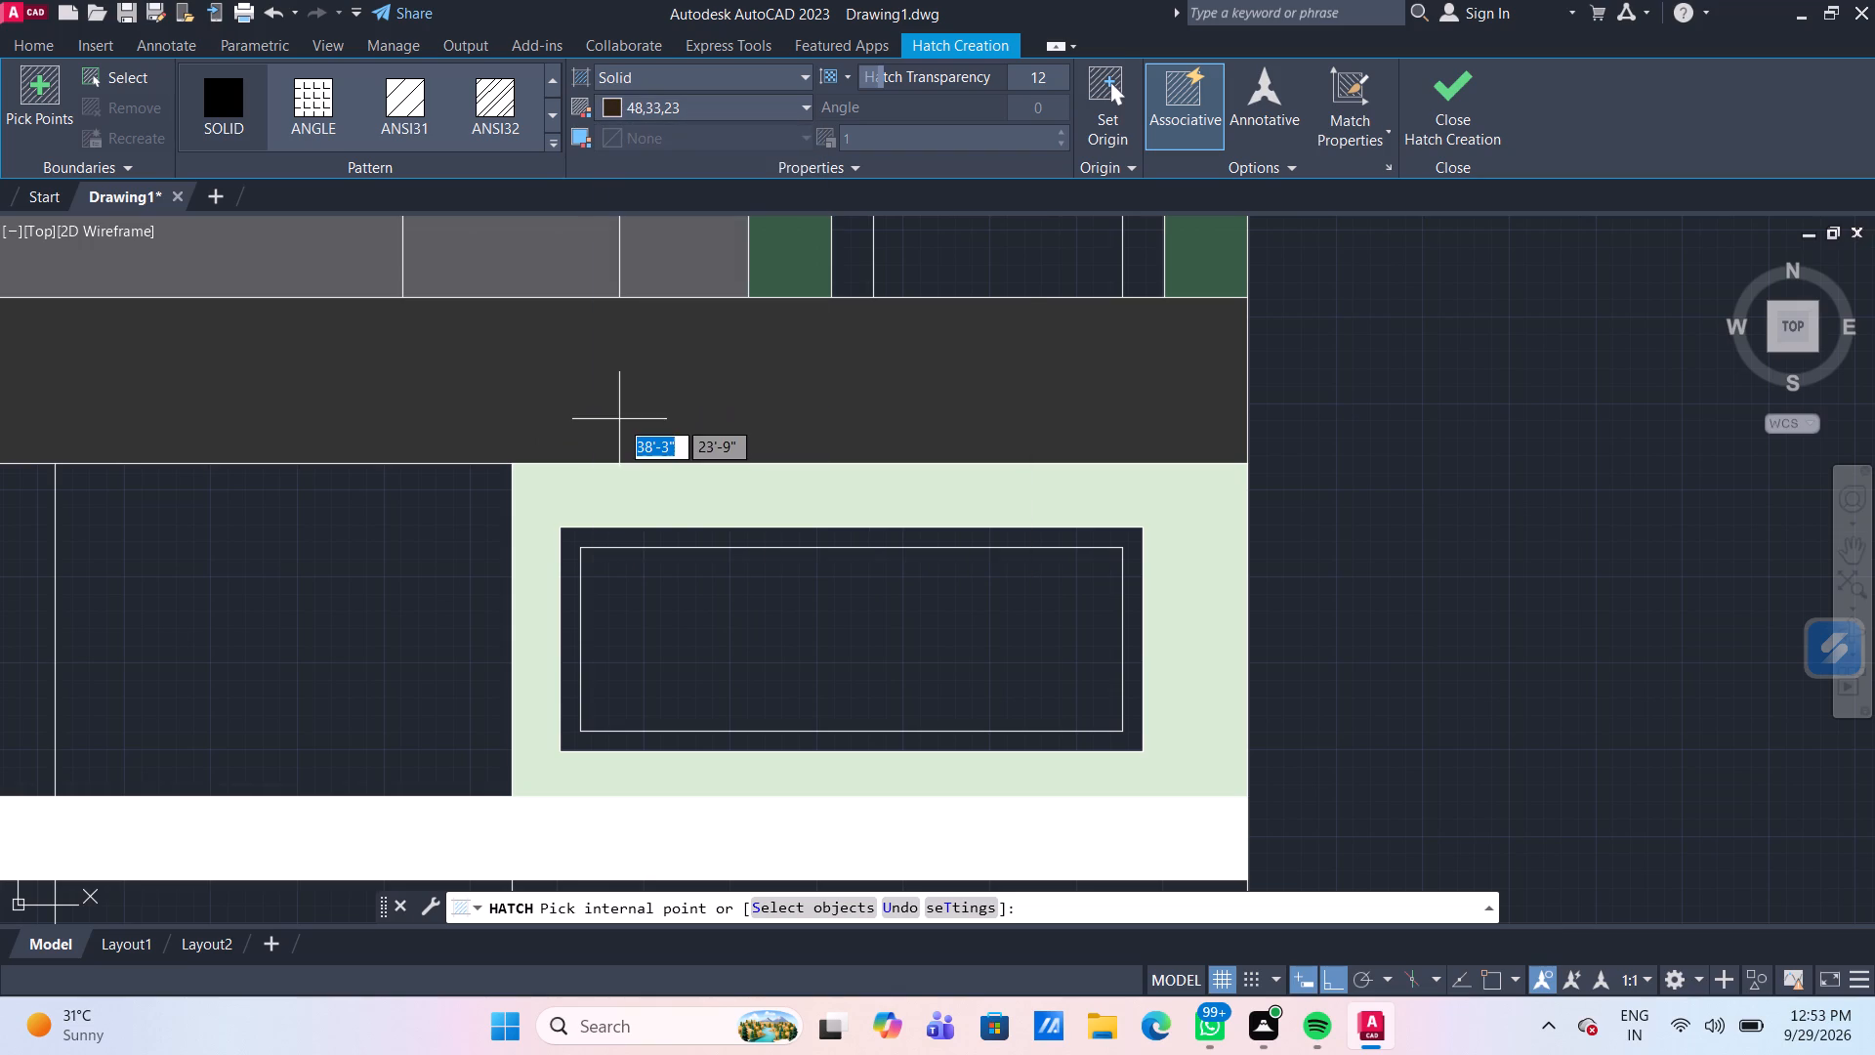
pyautogui.click(685, 538)
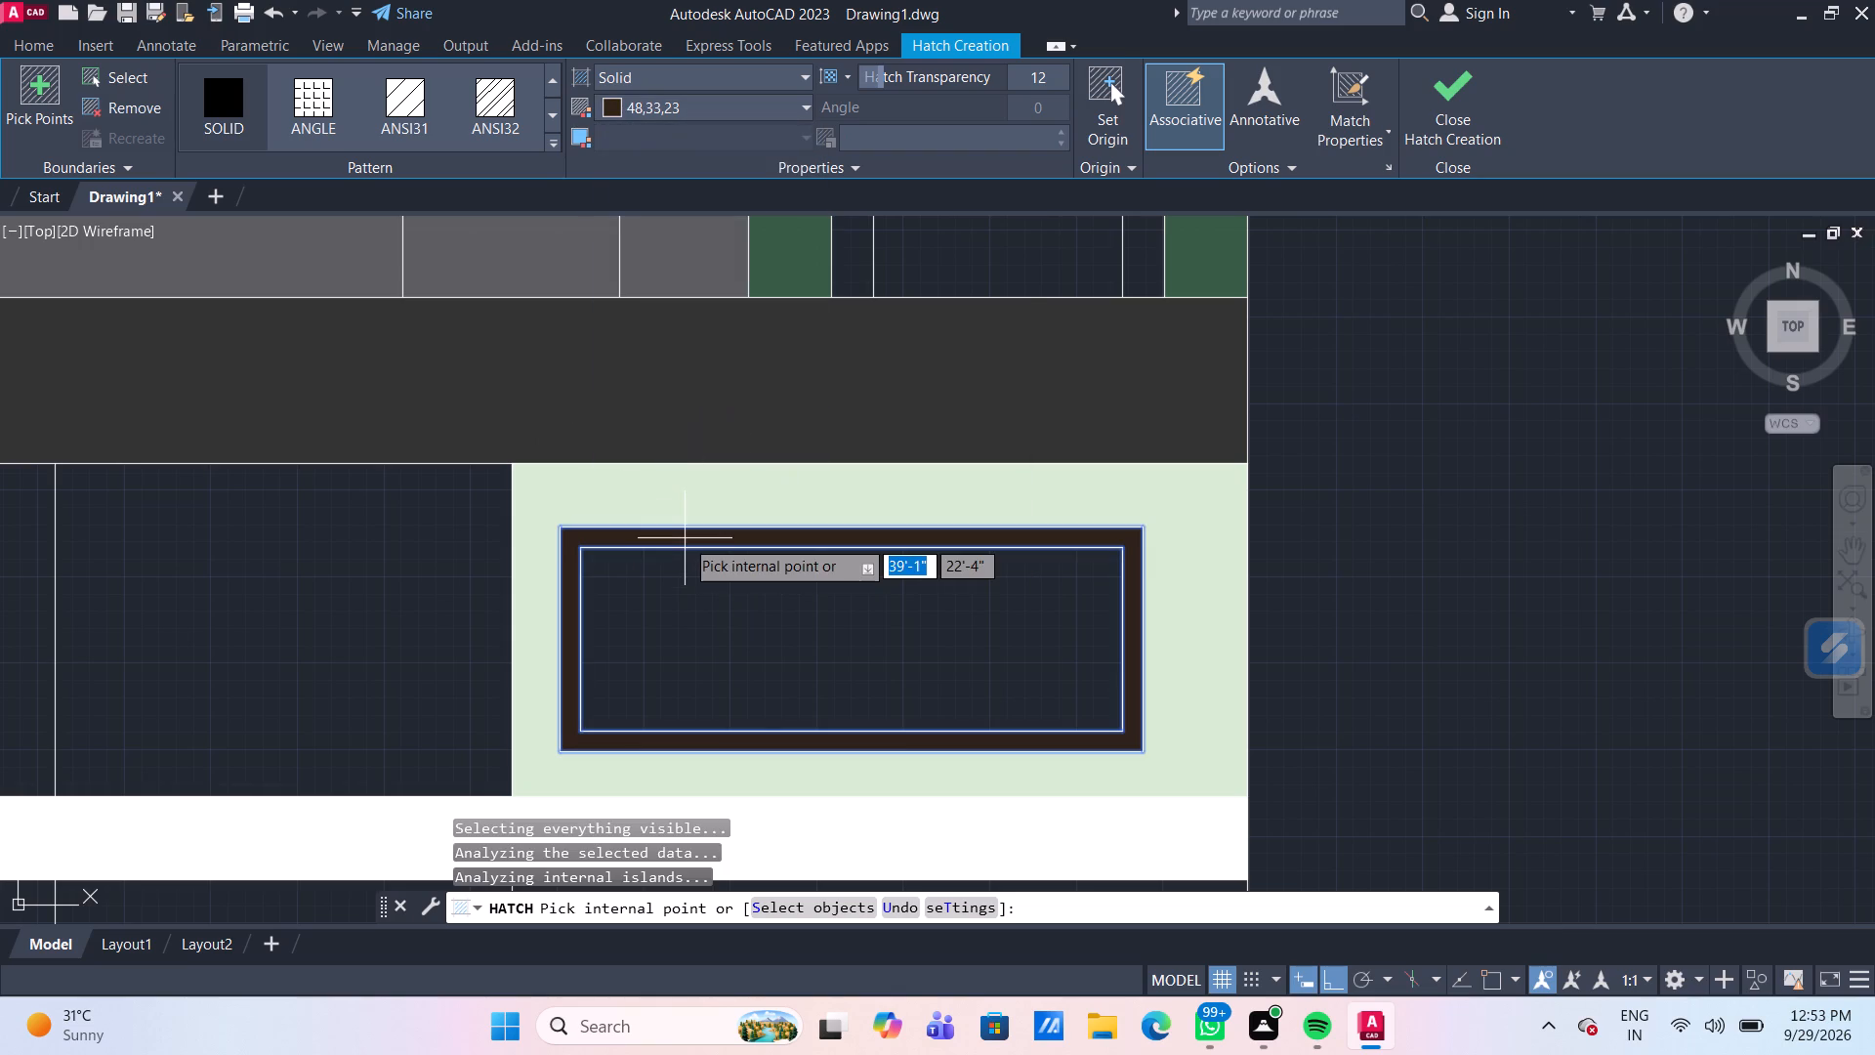
# Add the entrance door frame and the ground-floor window's inner frame with its glazing bars to the solid 48,33,23 hatch.
pyautogui.scroll(-3, 685, 538)
pyautogui.scroll(2, 489, 699)
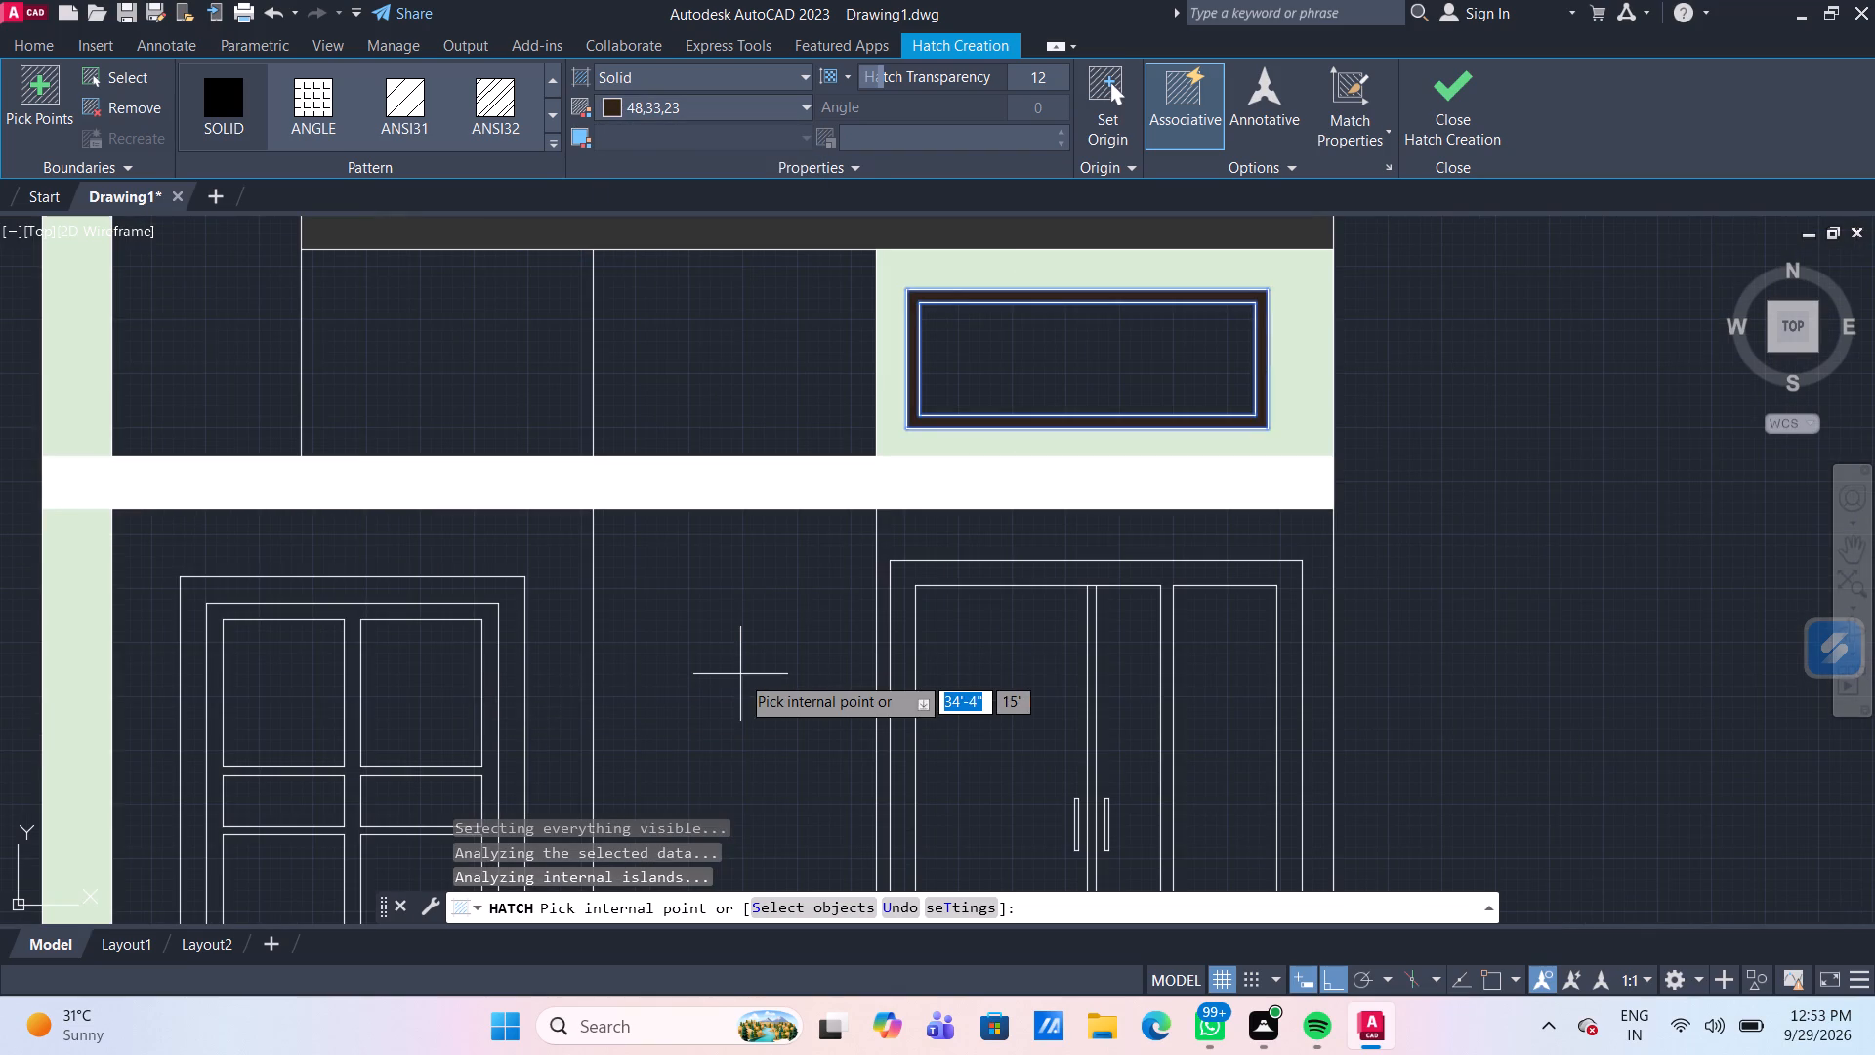
pyautogui.moveTo(742, 669); pyautogui.dragTo(606, 452, button='middle')
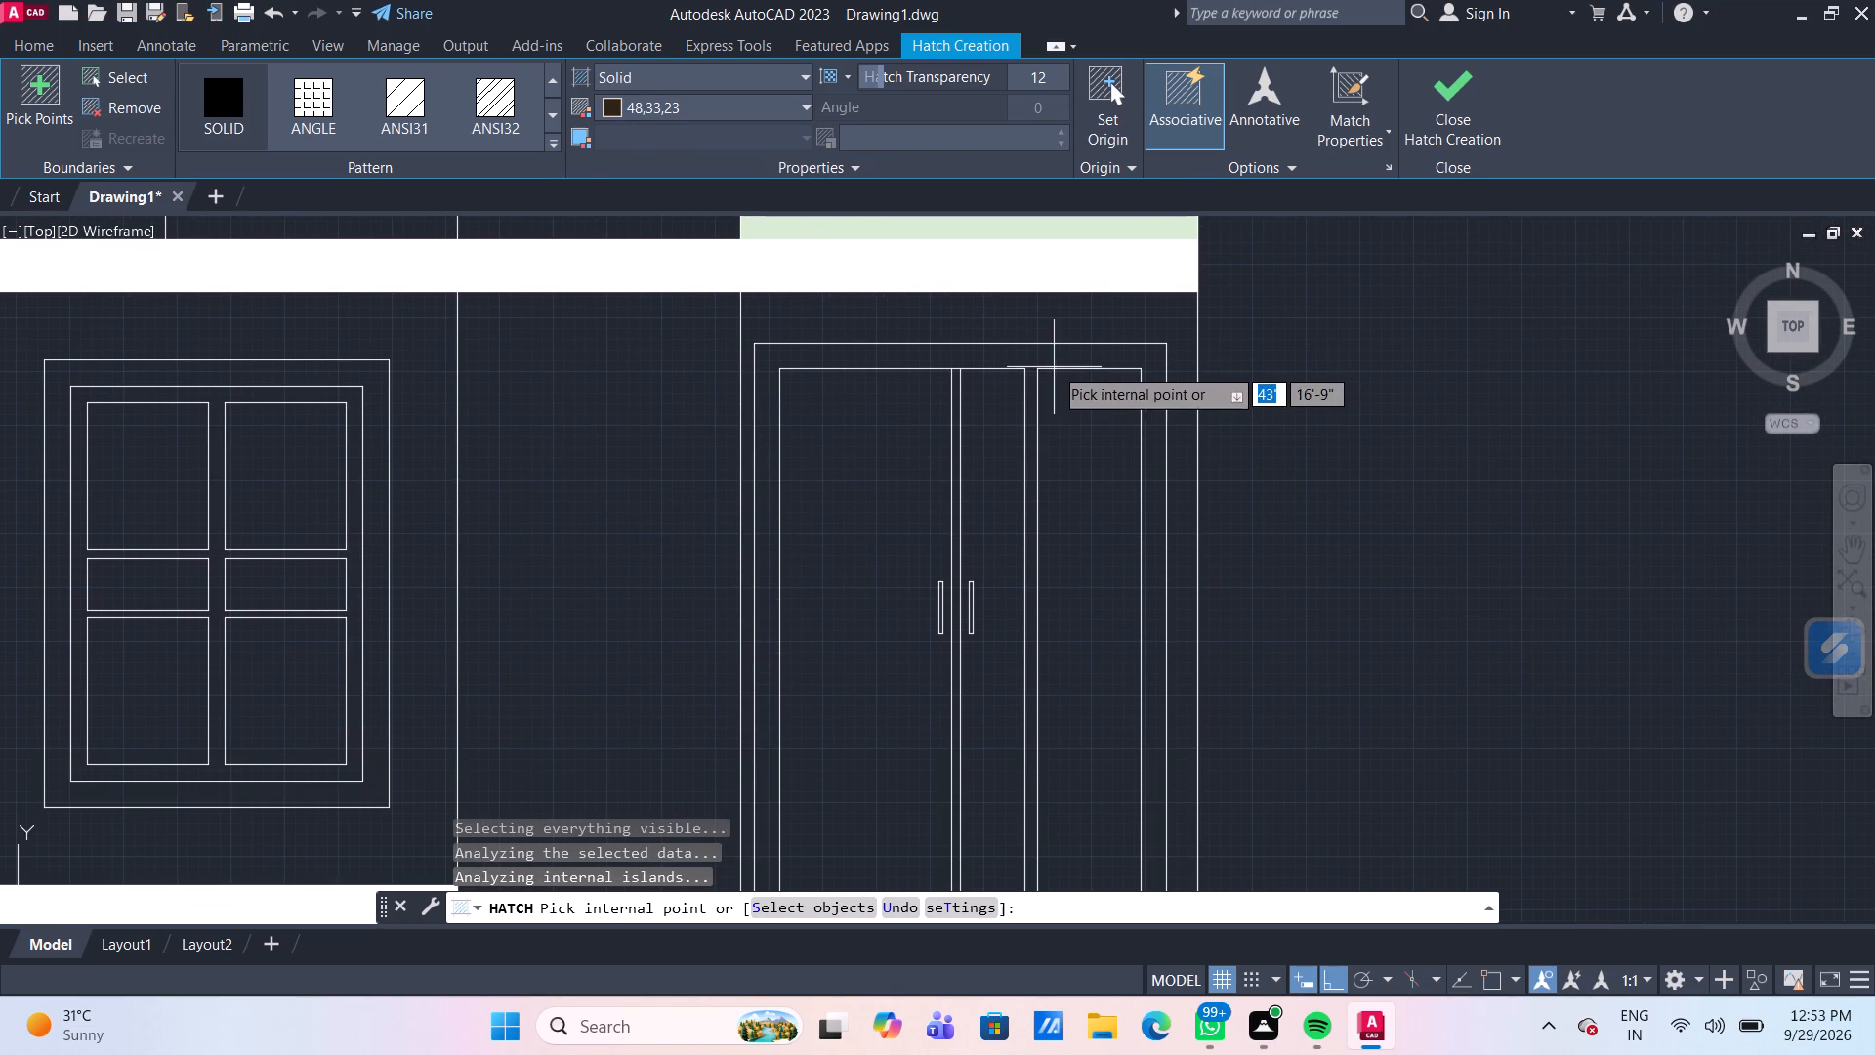
pyautogui.click(1026, 361)
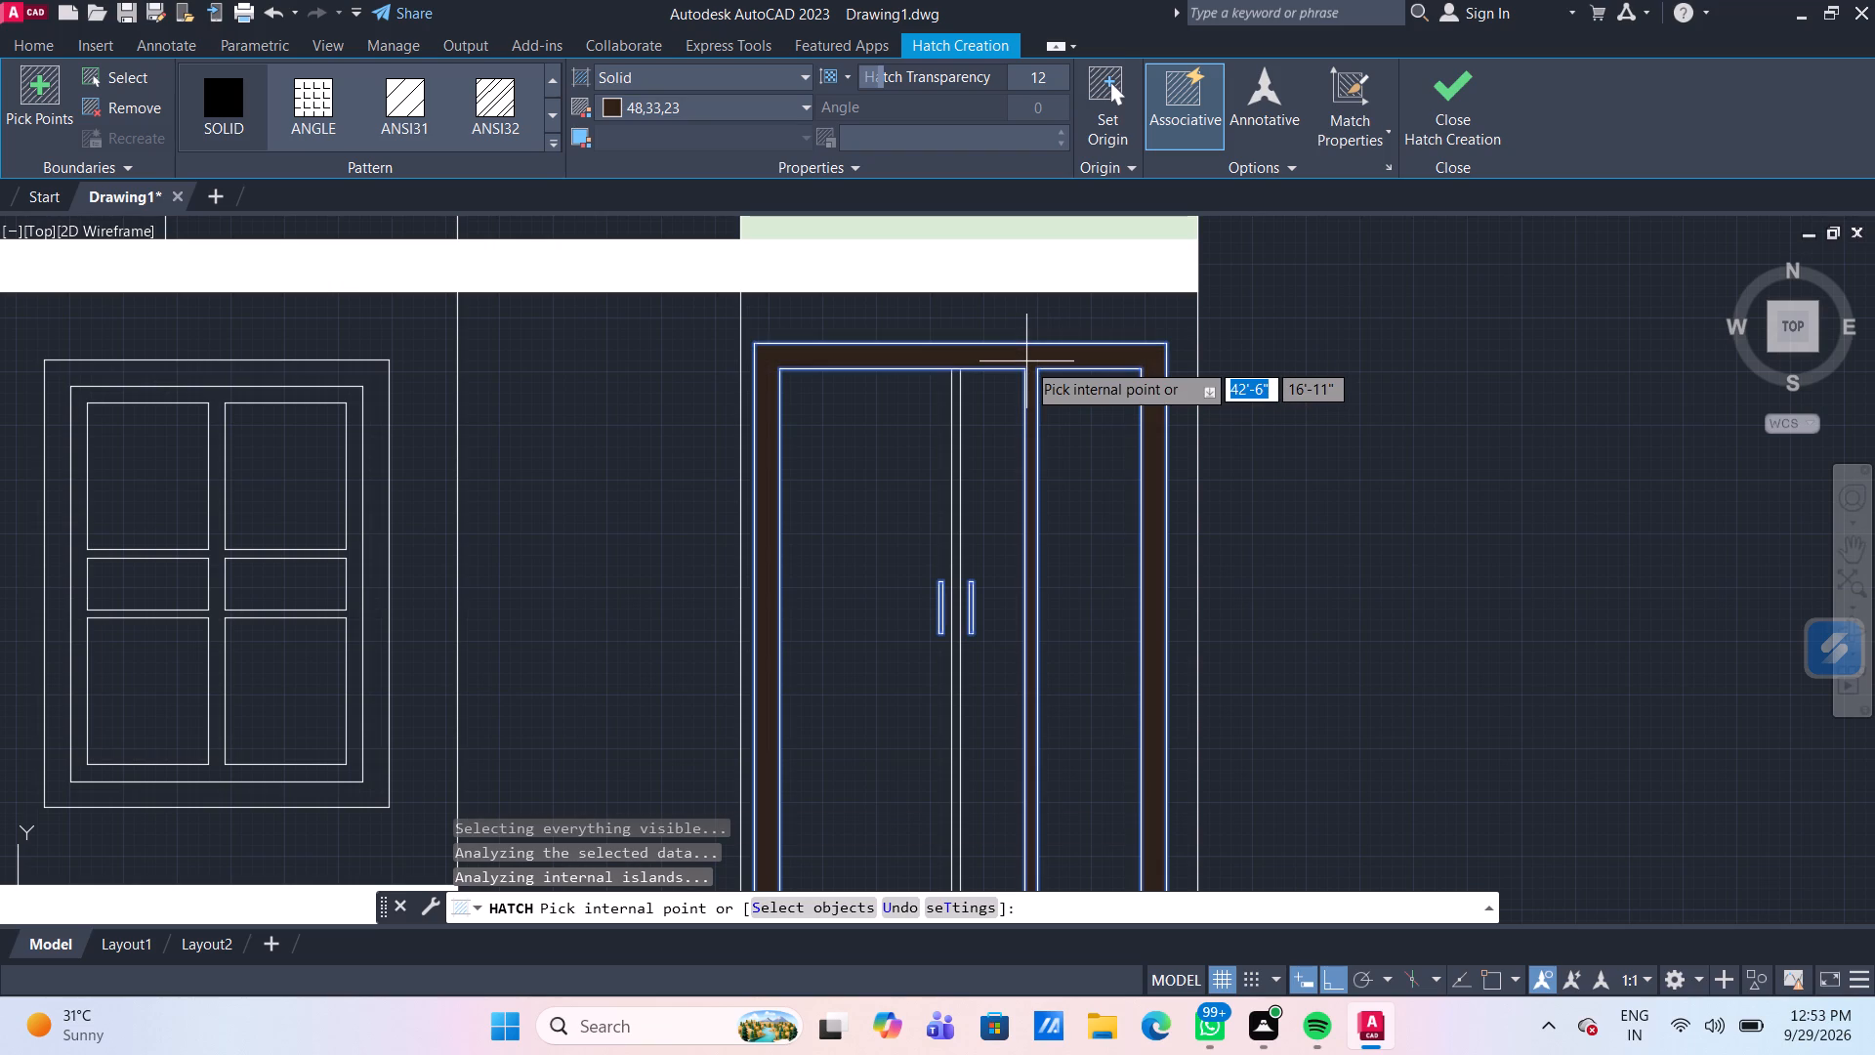
pyautogui.click(210, 399)
pyautogui.scroll(-3, 563, 471)
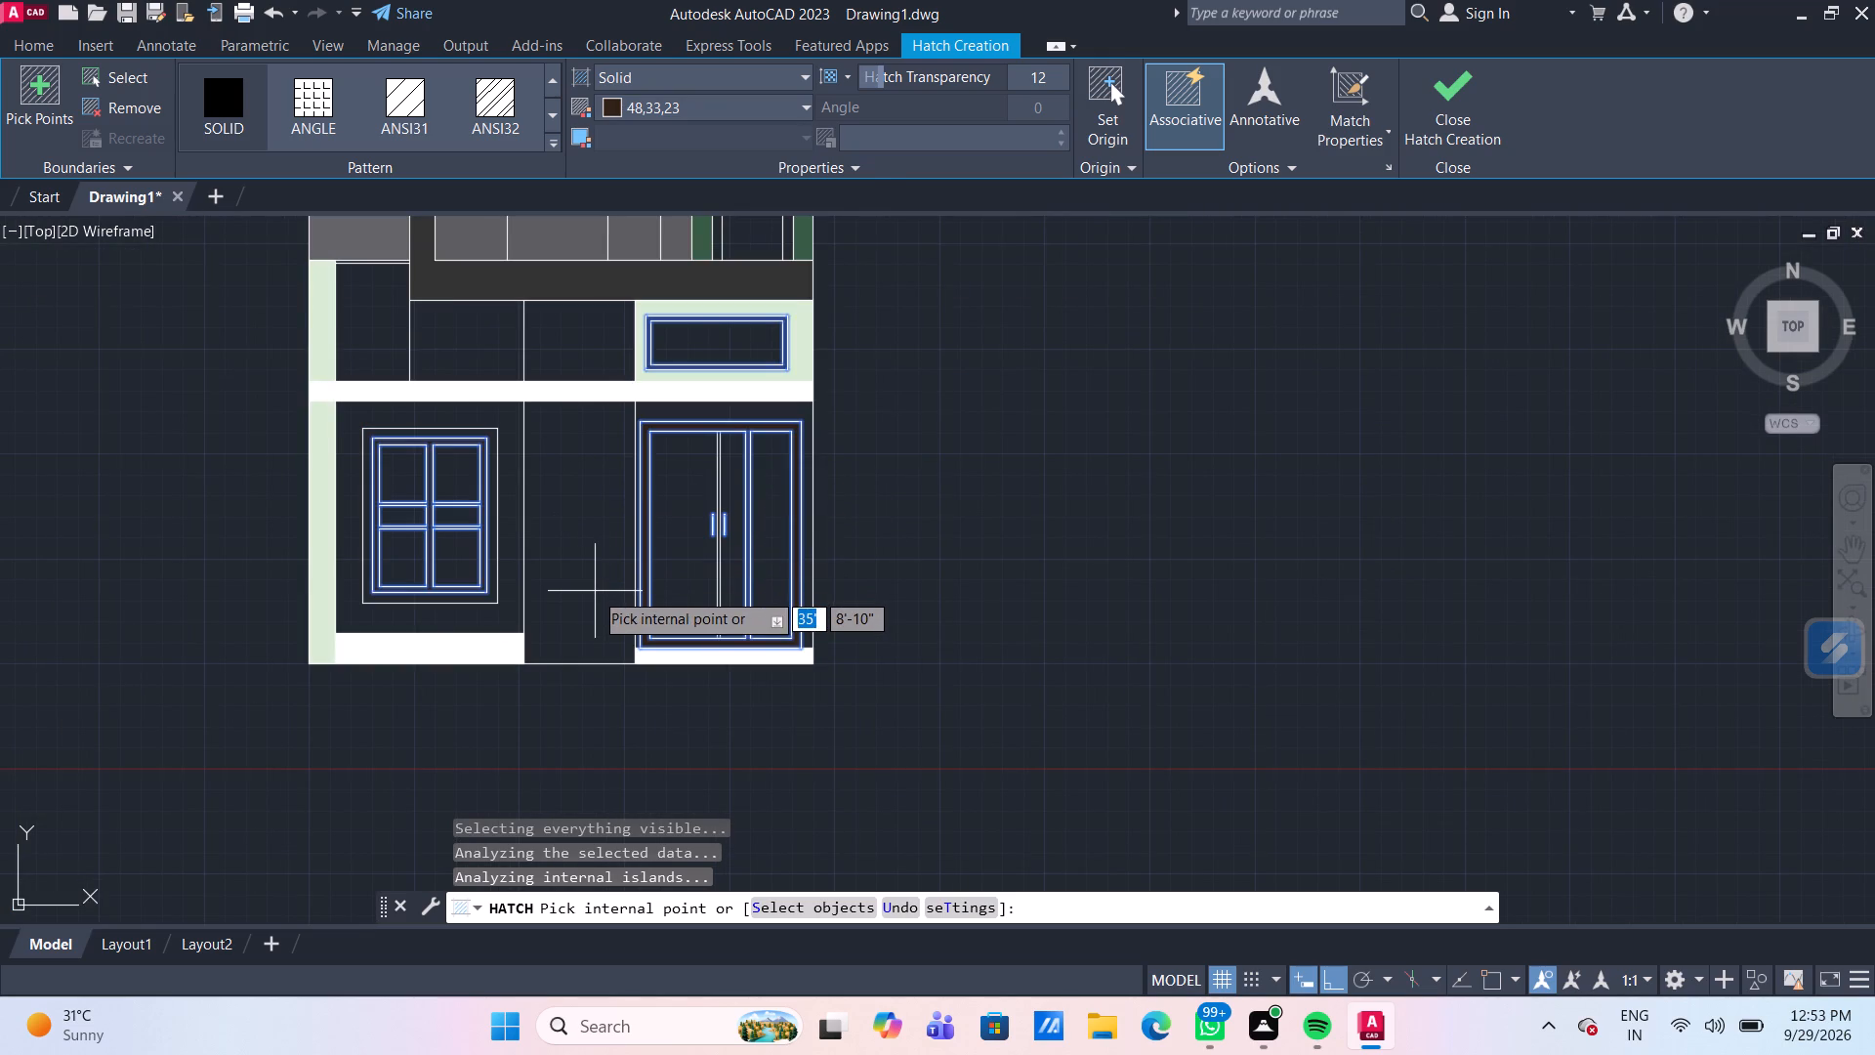
pyautogui.moveTo(594, 541); pyautogui.dragTo(603, 602, button='middle')
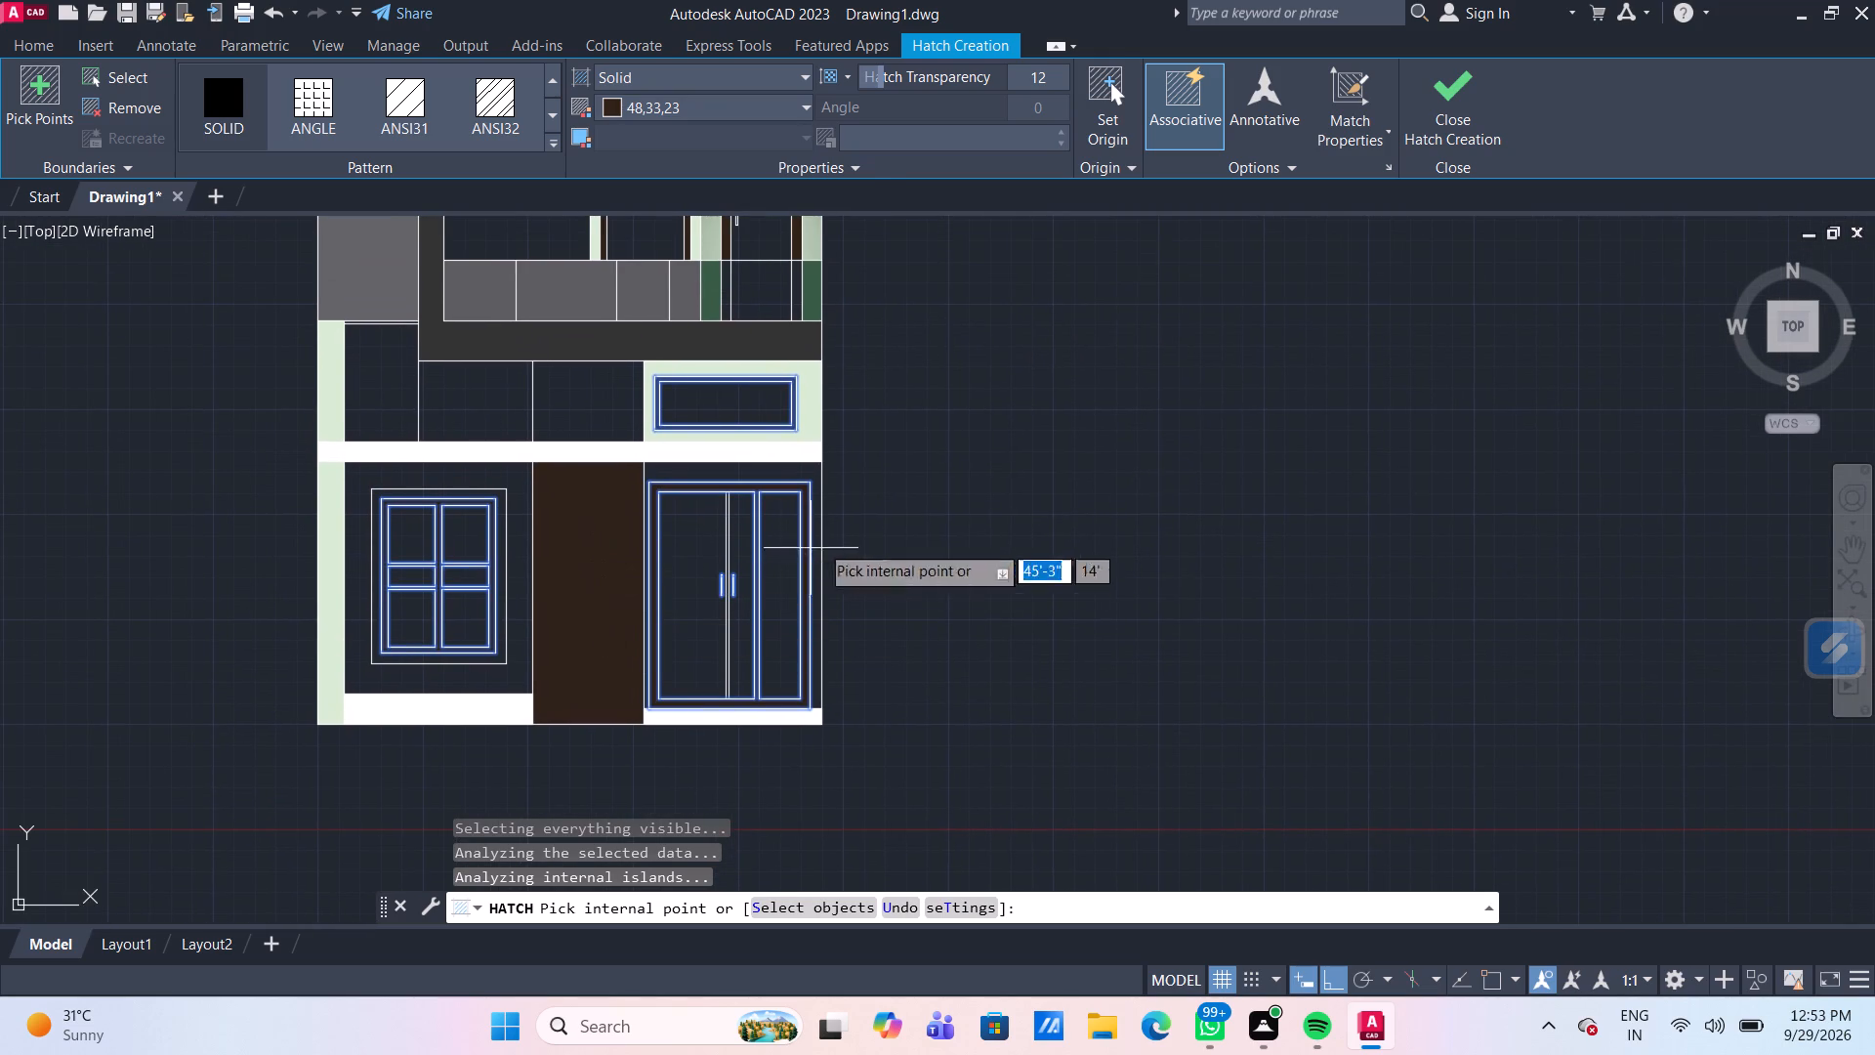
pyautogui.press('Return')
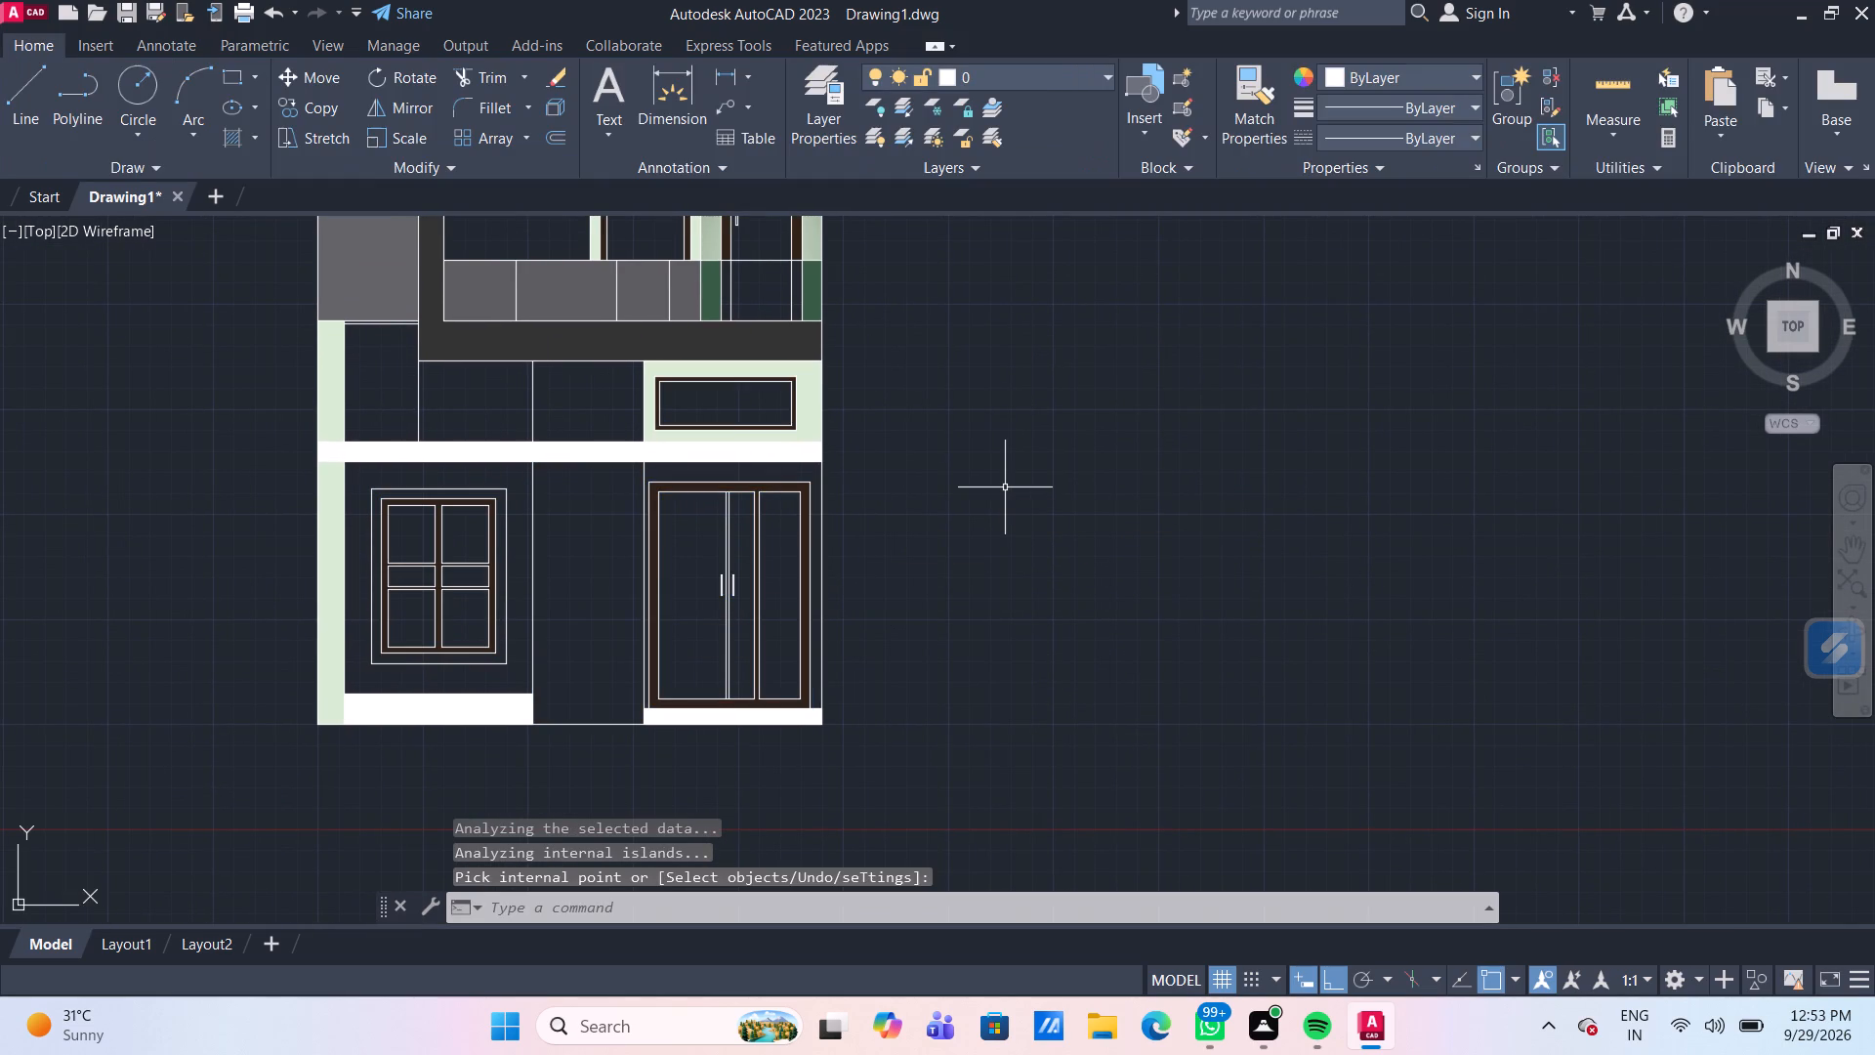
# Examine the hatched door and window frames, the whole elevation, and the balcony area for regions still without a fill.
pyautogui.scroll(3, 806, 563)
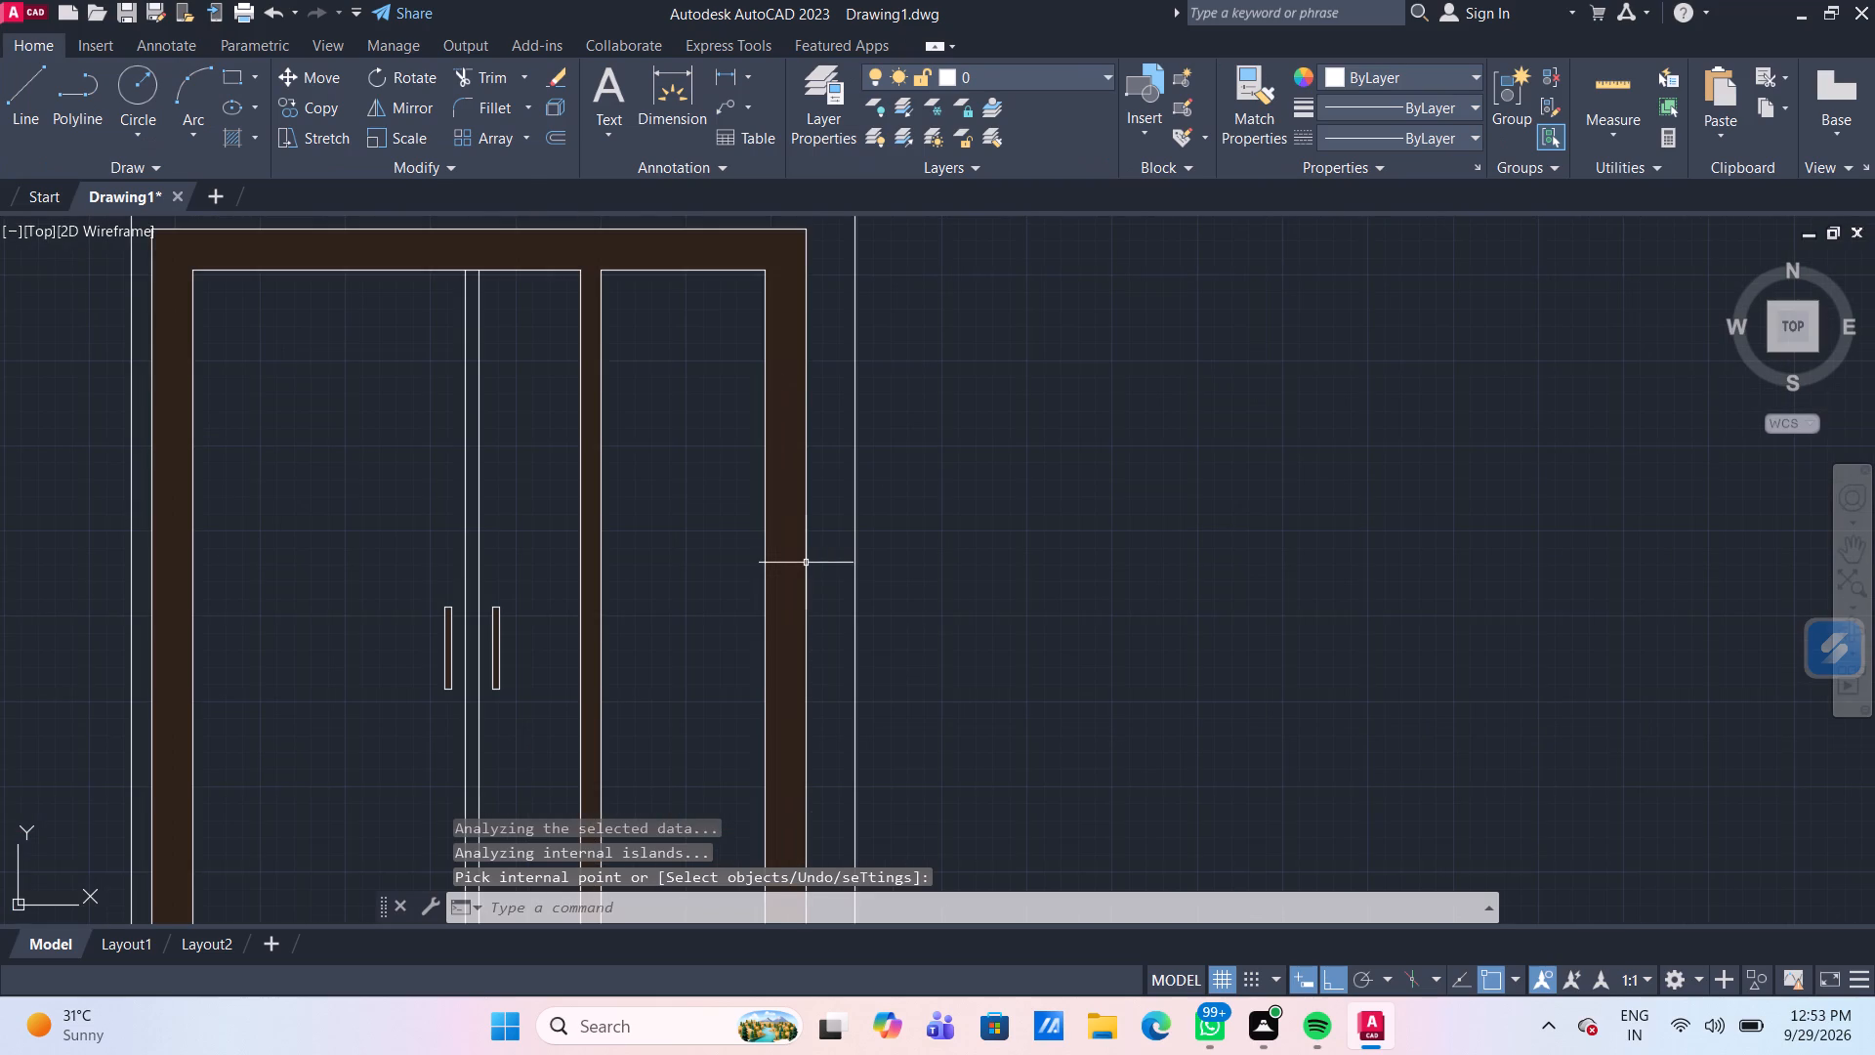
pyautogui.scroll(-3, 806, 563)
pyautogui.moveTo(1059, 508); pyautogui.dragTo(1258, 617, button='middle')
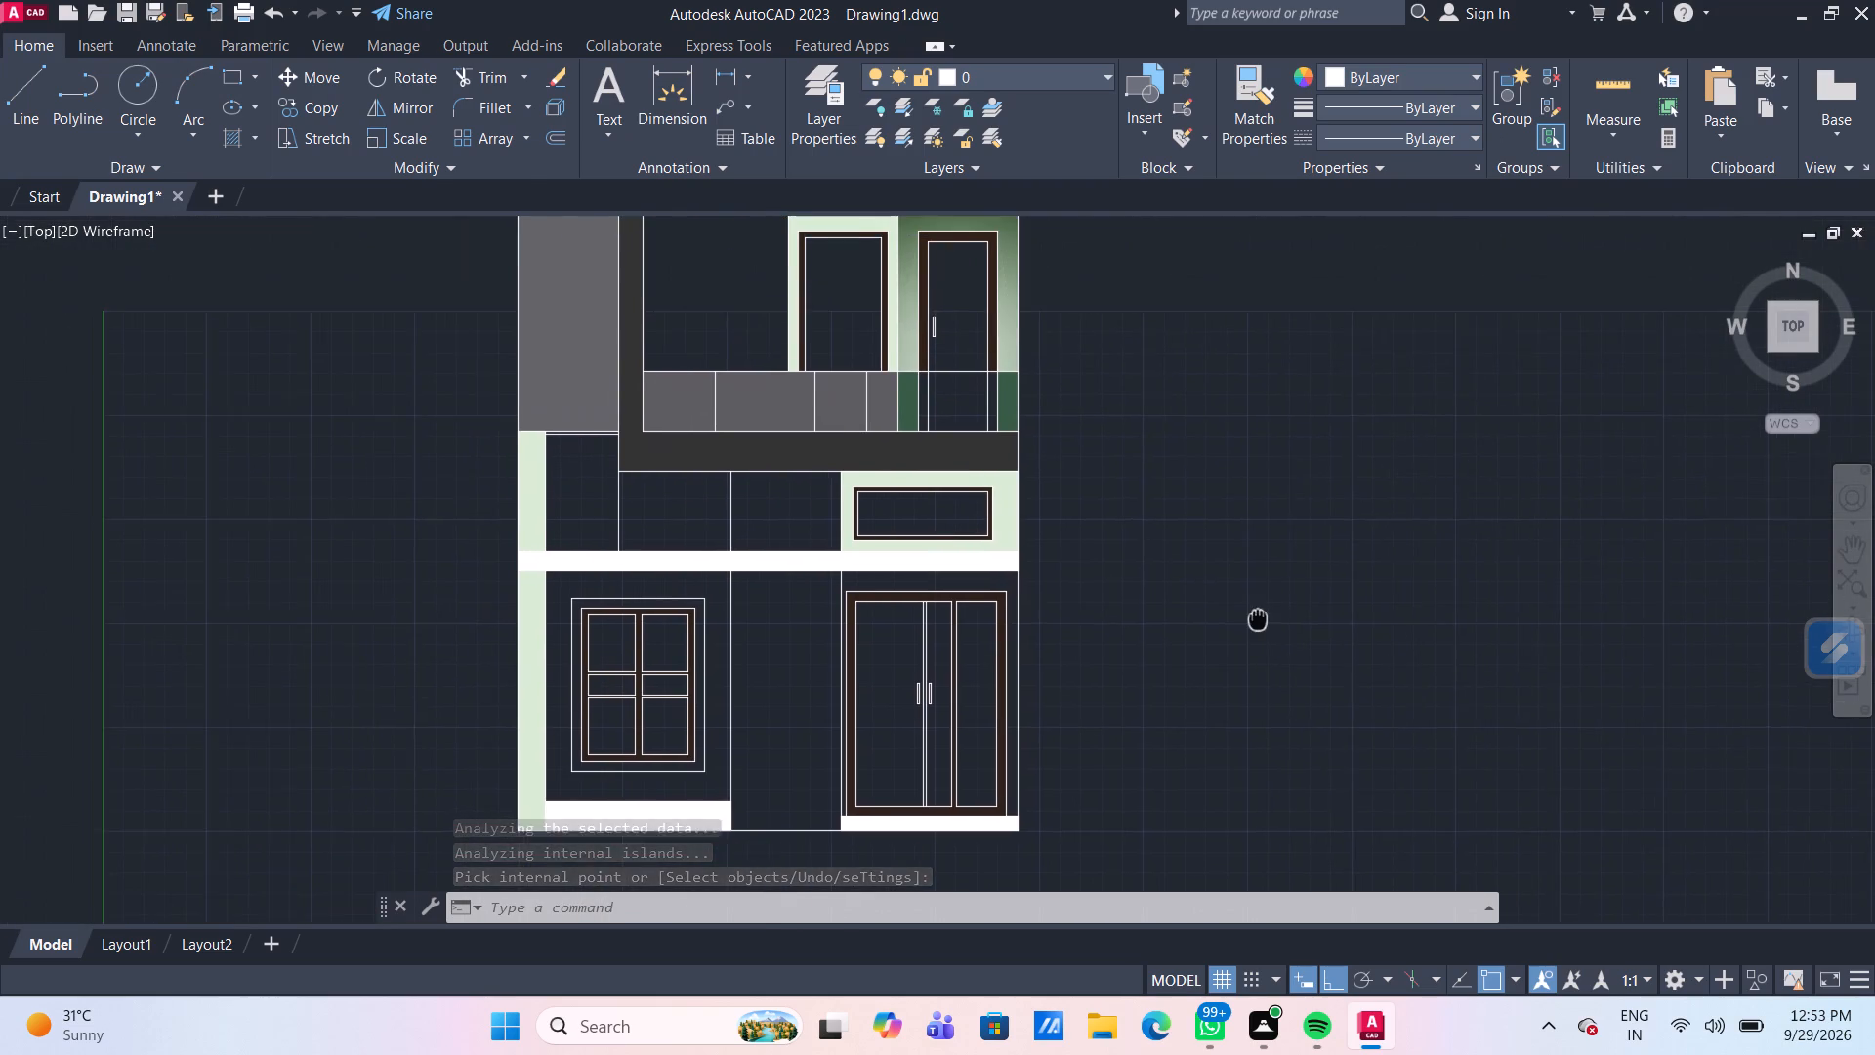
pyautogui.moveTo(1258, 617); pyautogui.dragTo(1241, 662, button='middle')
pyautogui.scroll(-1, 1236, 660)
pyautogui.moveTo(1220, 654); pyautogui.dragTo(1217, 653, button='middle')
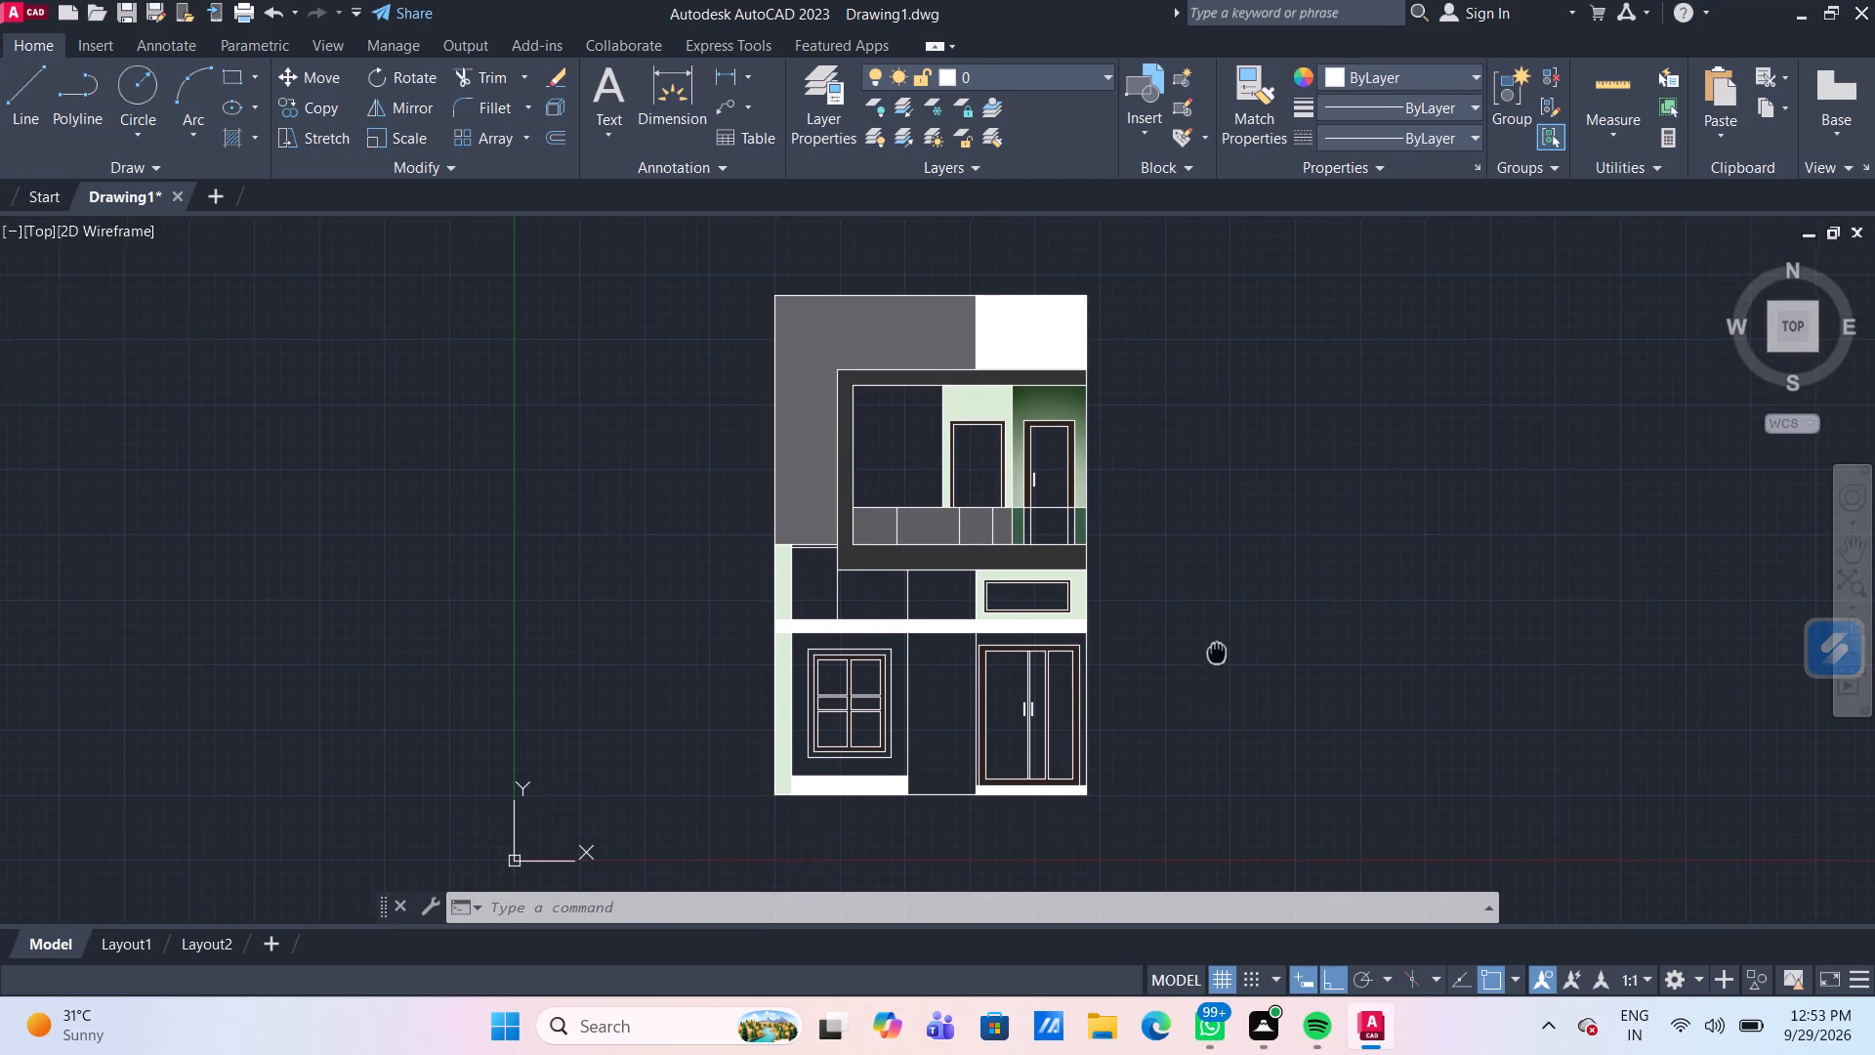
pyautogui.moveTo(1217, 653); pyautogui.dragTo(1142, 706, button='middle')
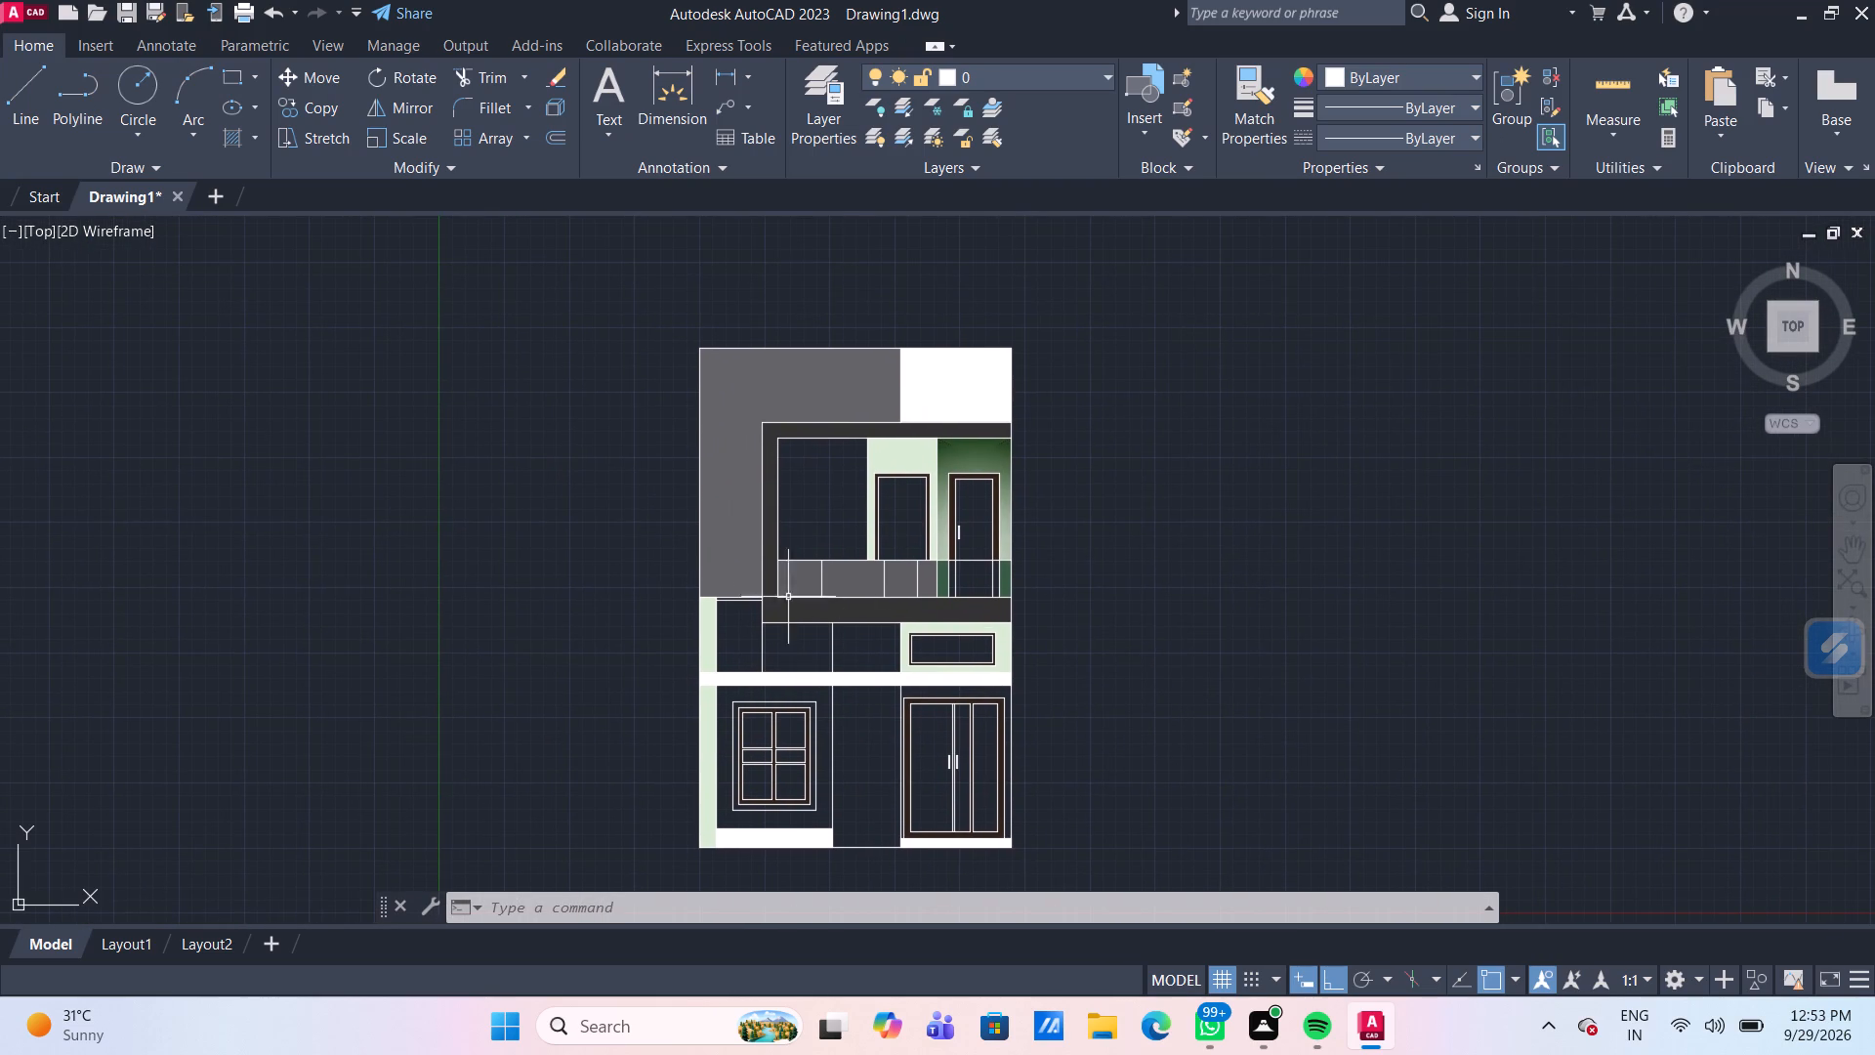
pyautogui.scroll(2, 888, 513)
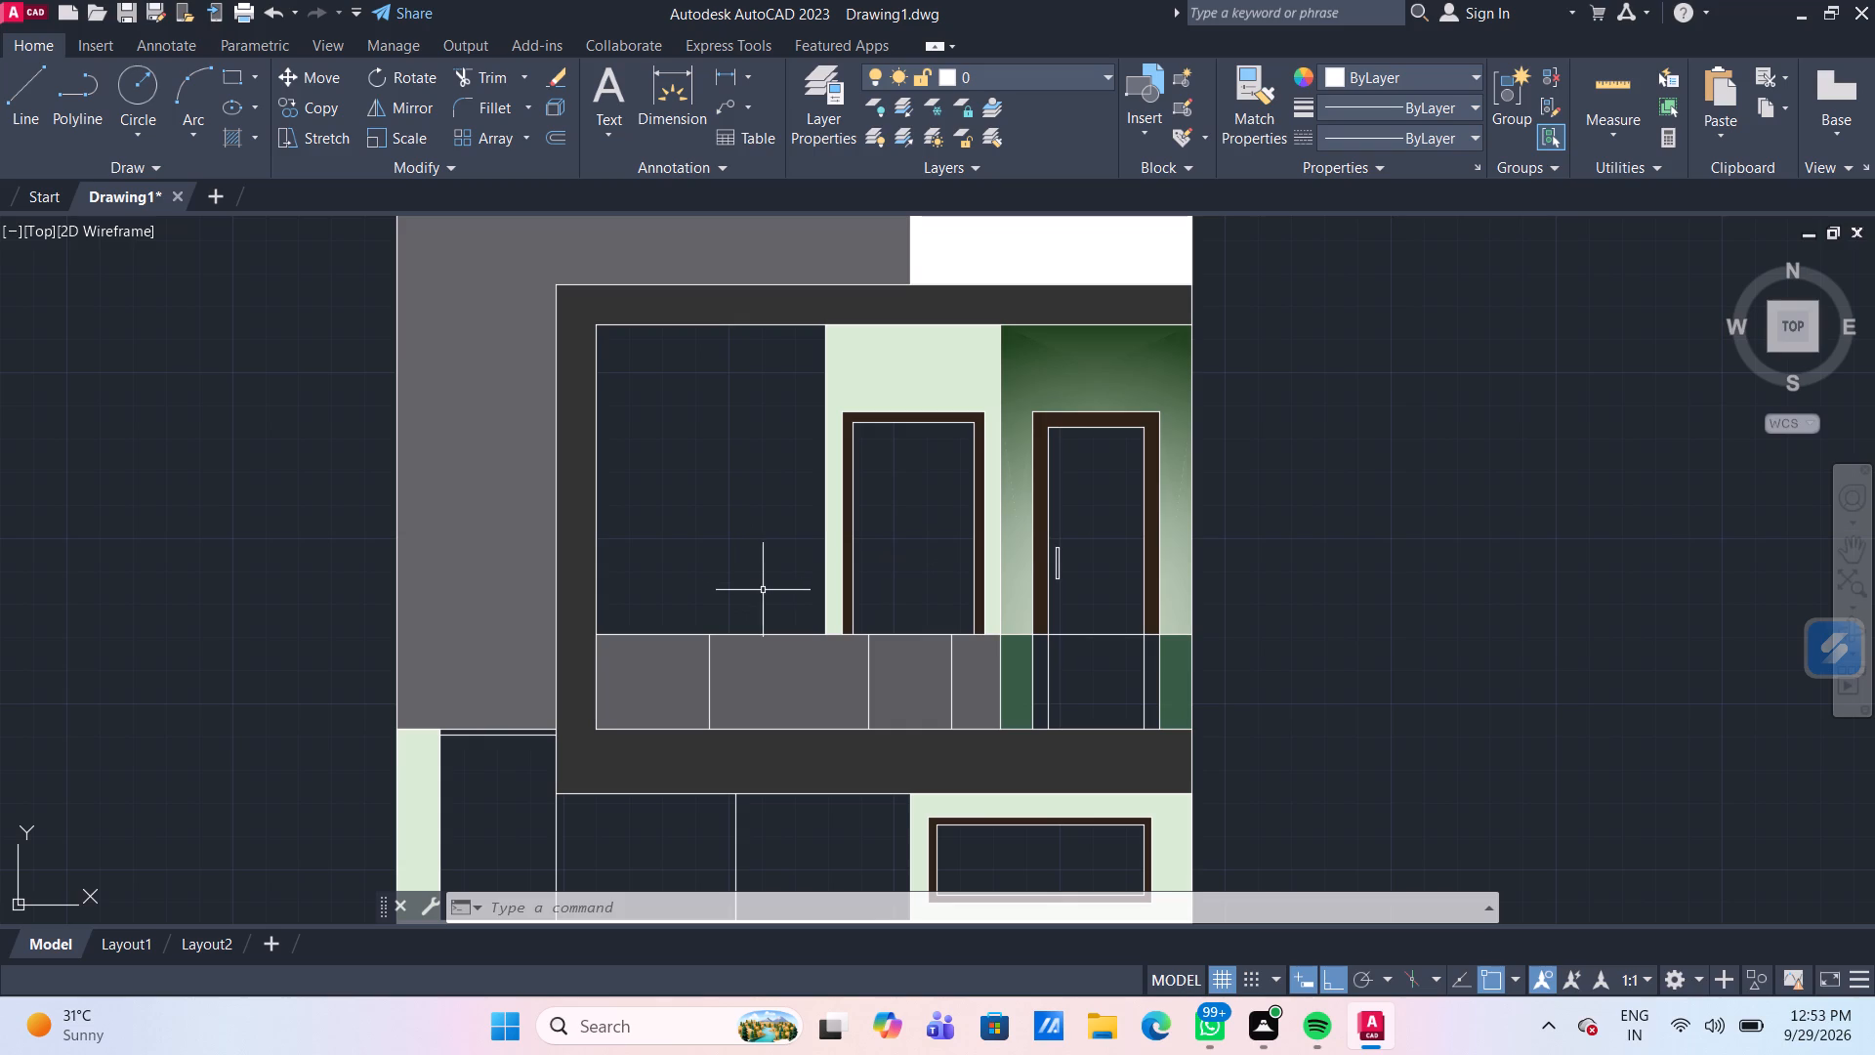
pyautogui.moveTo(742, 585); pyautogui.dragTo(633, 586, button='middle')
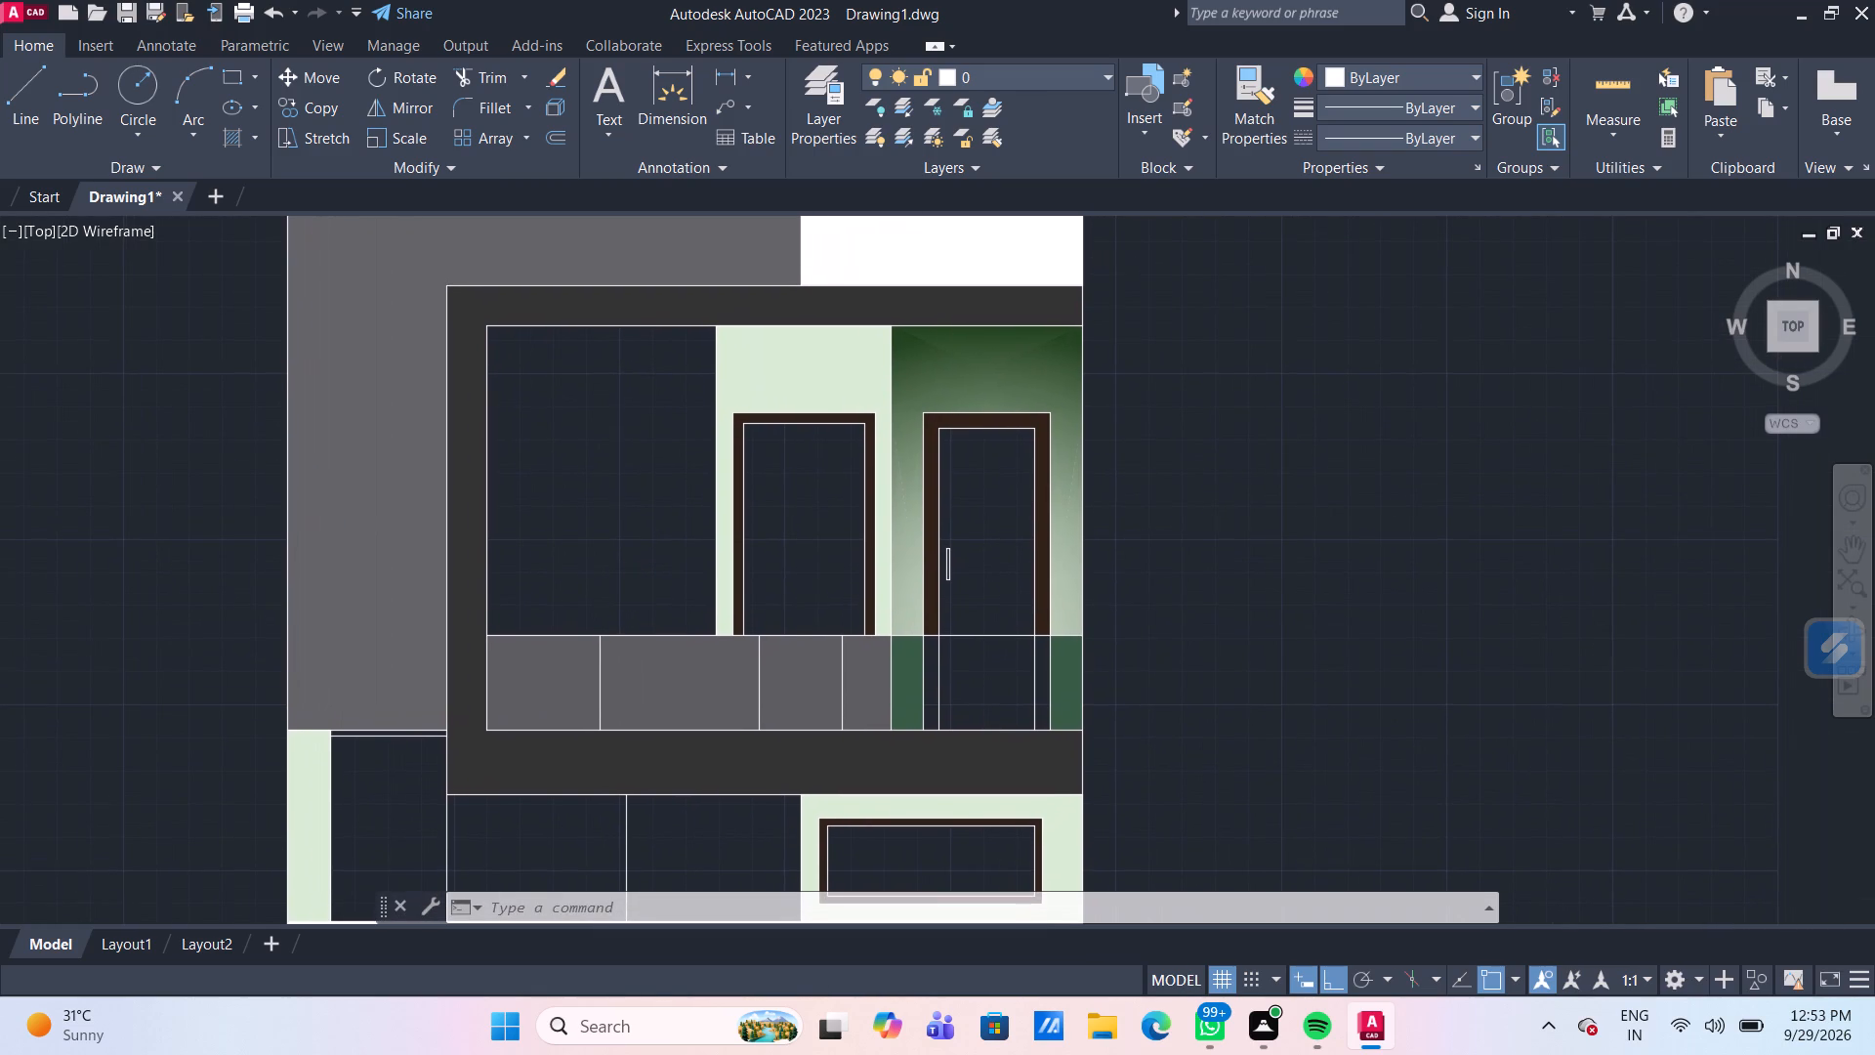
# Fill the lower part of the balcony door leaf, below the railing line, with a solid hatch in true colour 64,56,32.
pyautogui.scroll(1, 797, 609)
pyautogui.moveTo(797, 609); pyautogui.dragTo(708, 597, button='middle')
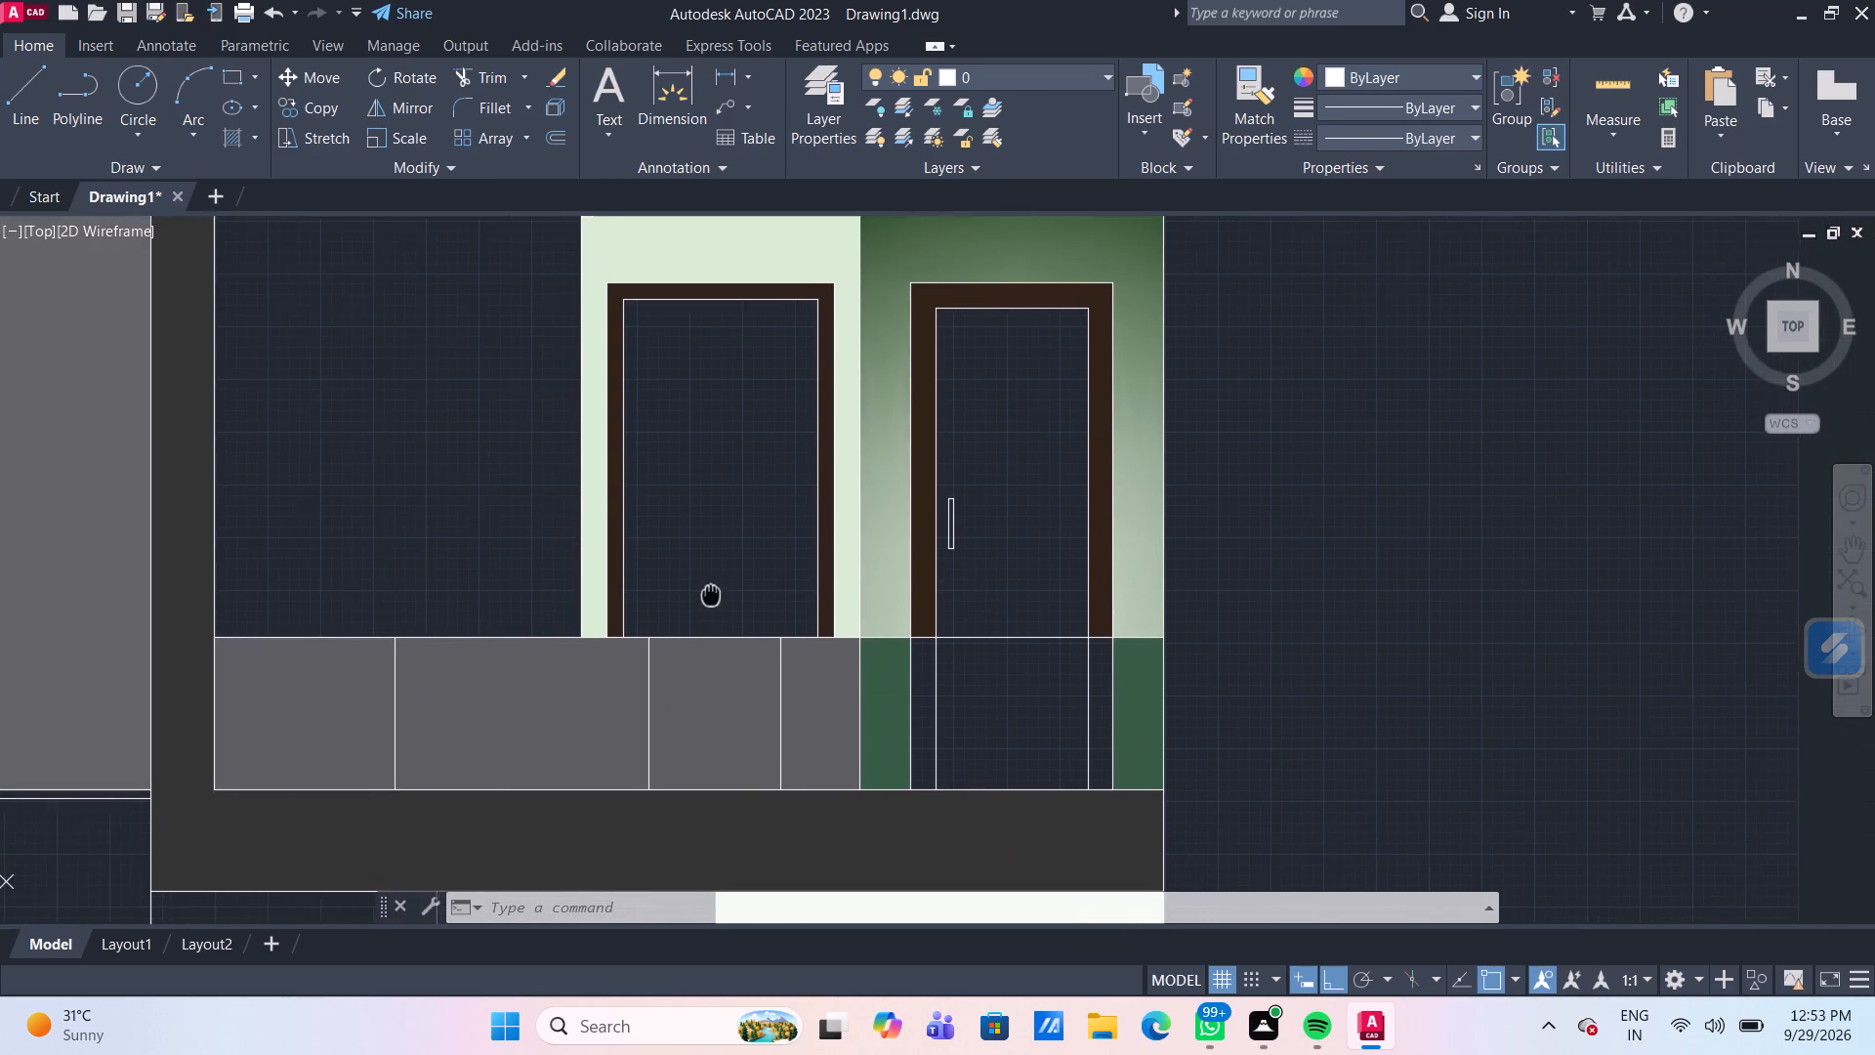
pyautogui.moveTo(708, 597); pyautogui.dragTo(675, 617, button='middle')
pyautogui.moveTo(739, 561); pyautogui.dragTo(735, 560, button='middle')
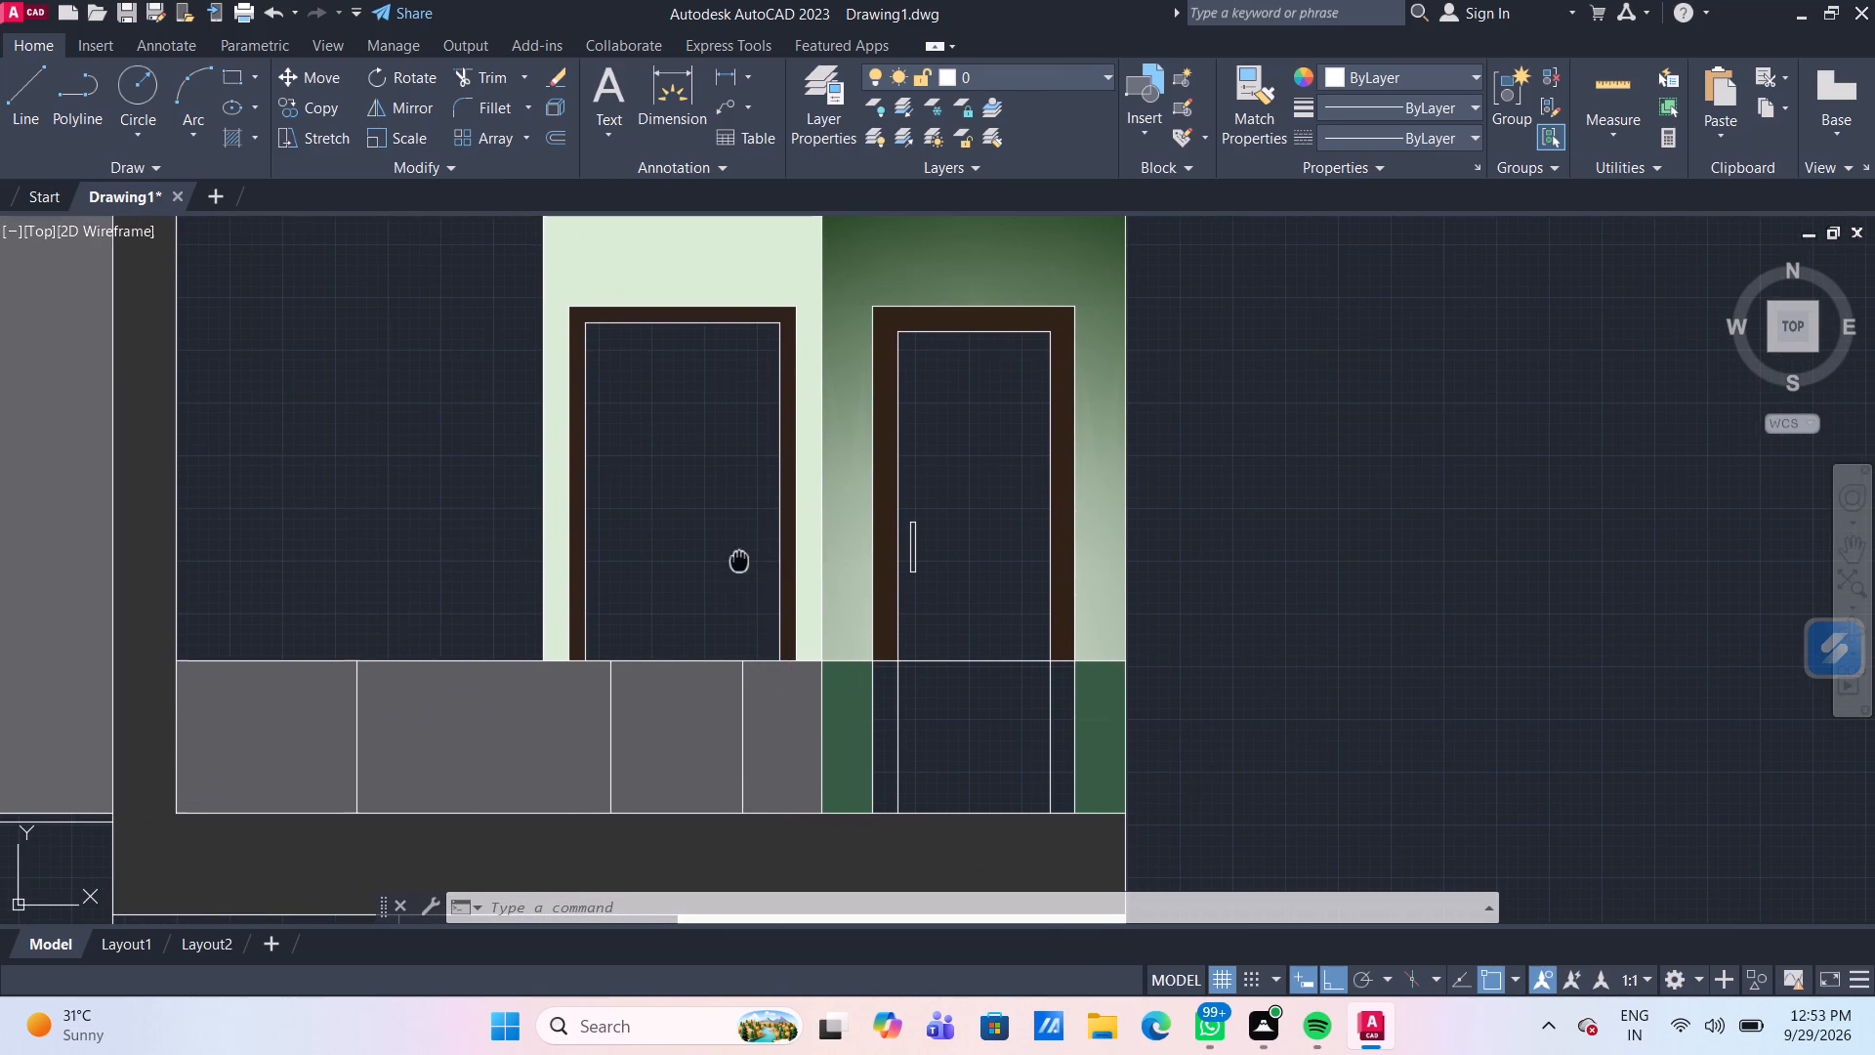
pyautogui.moveTo(735, 560); pyautogui.dragTo(667, 534, button='middle')
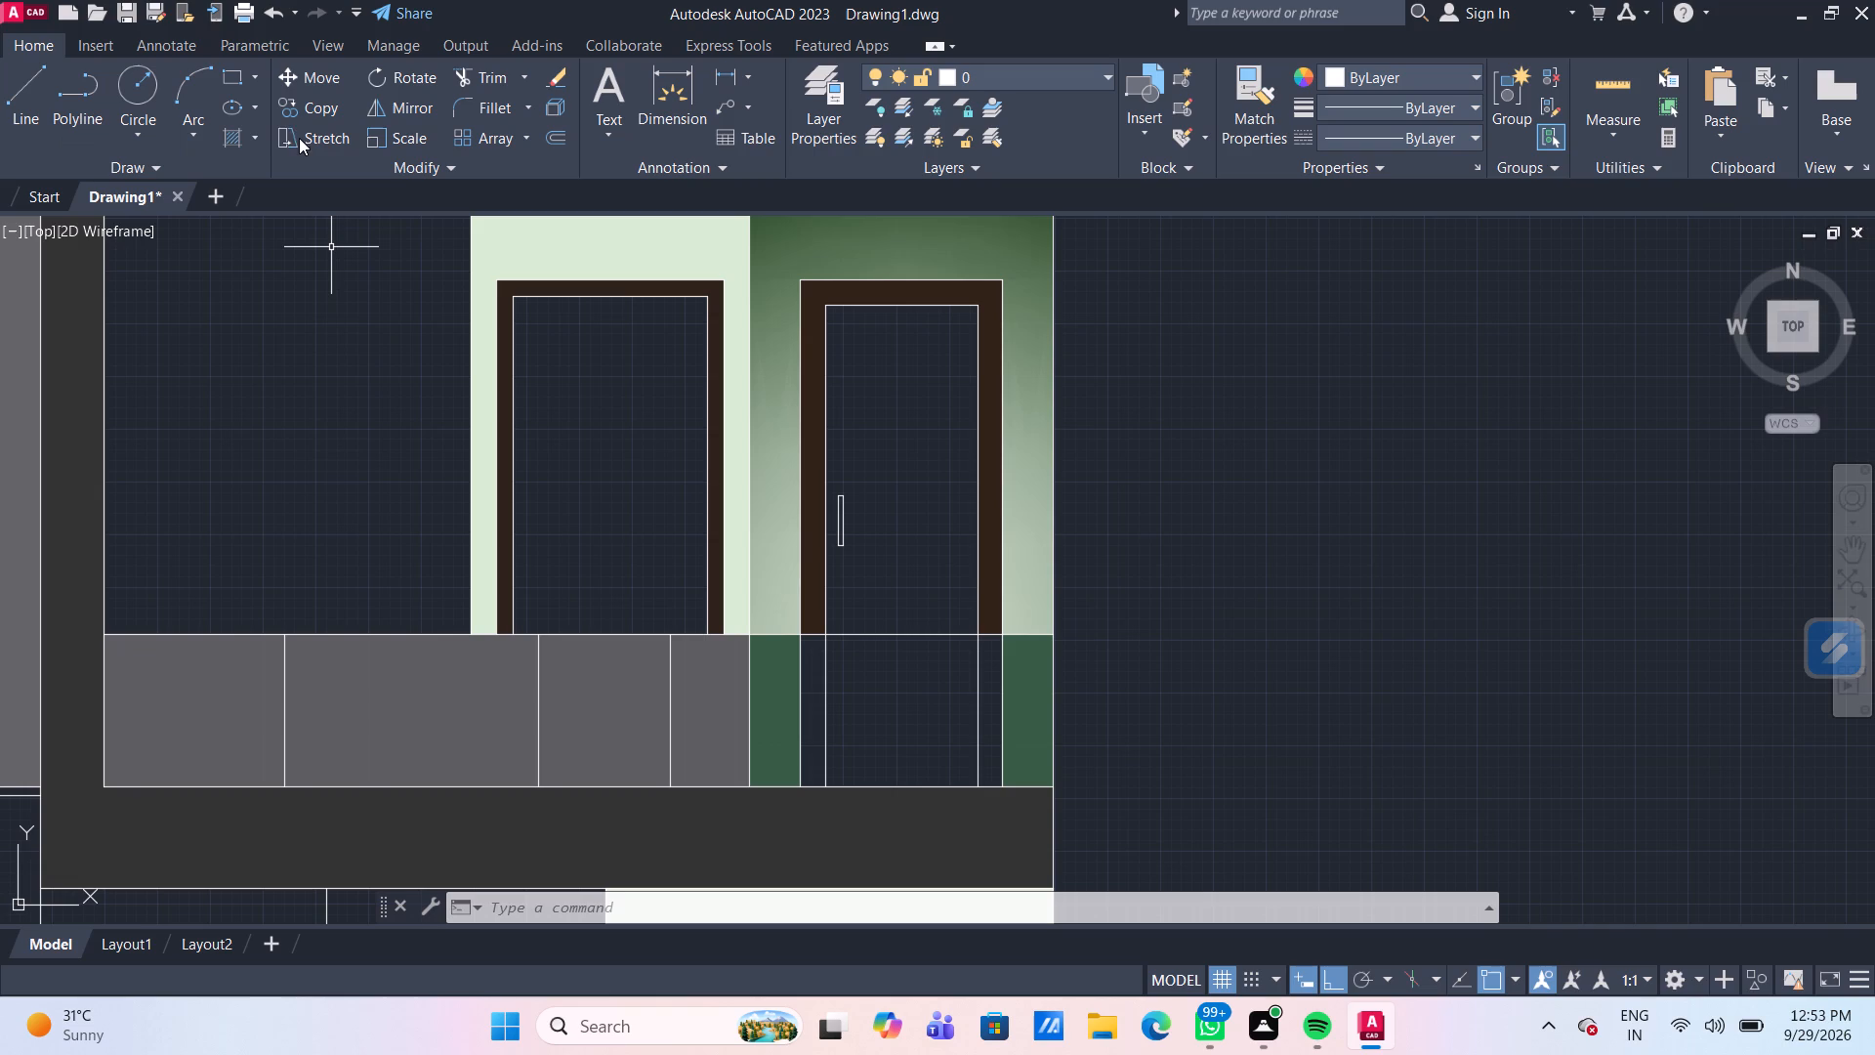
pyautogui.click(242, 132)
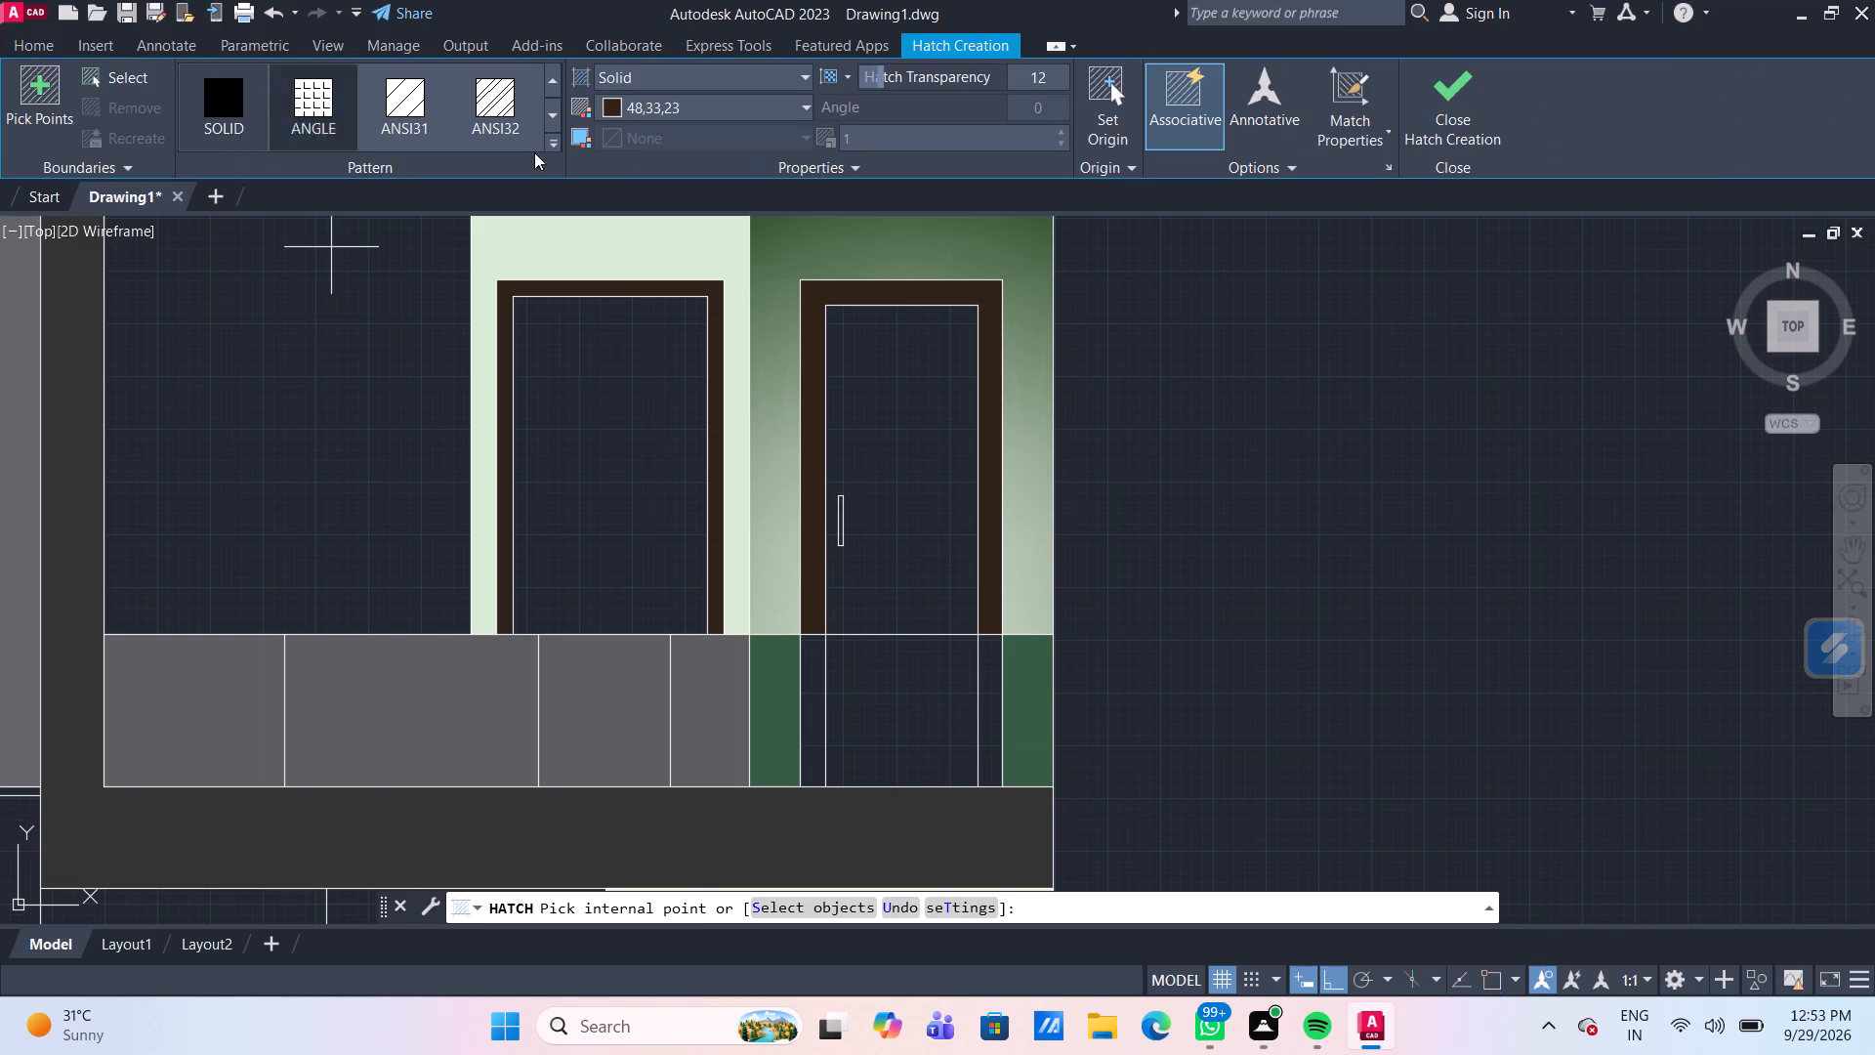
pyautogui.click(729, 112)
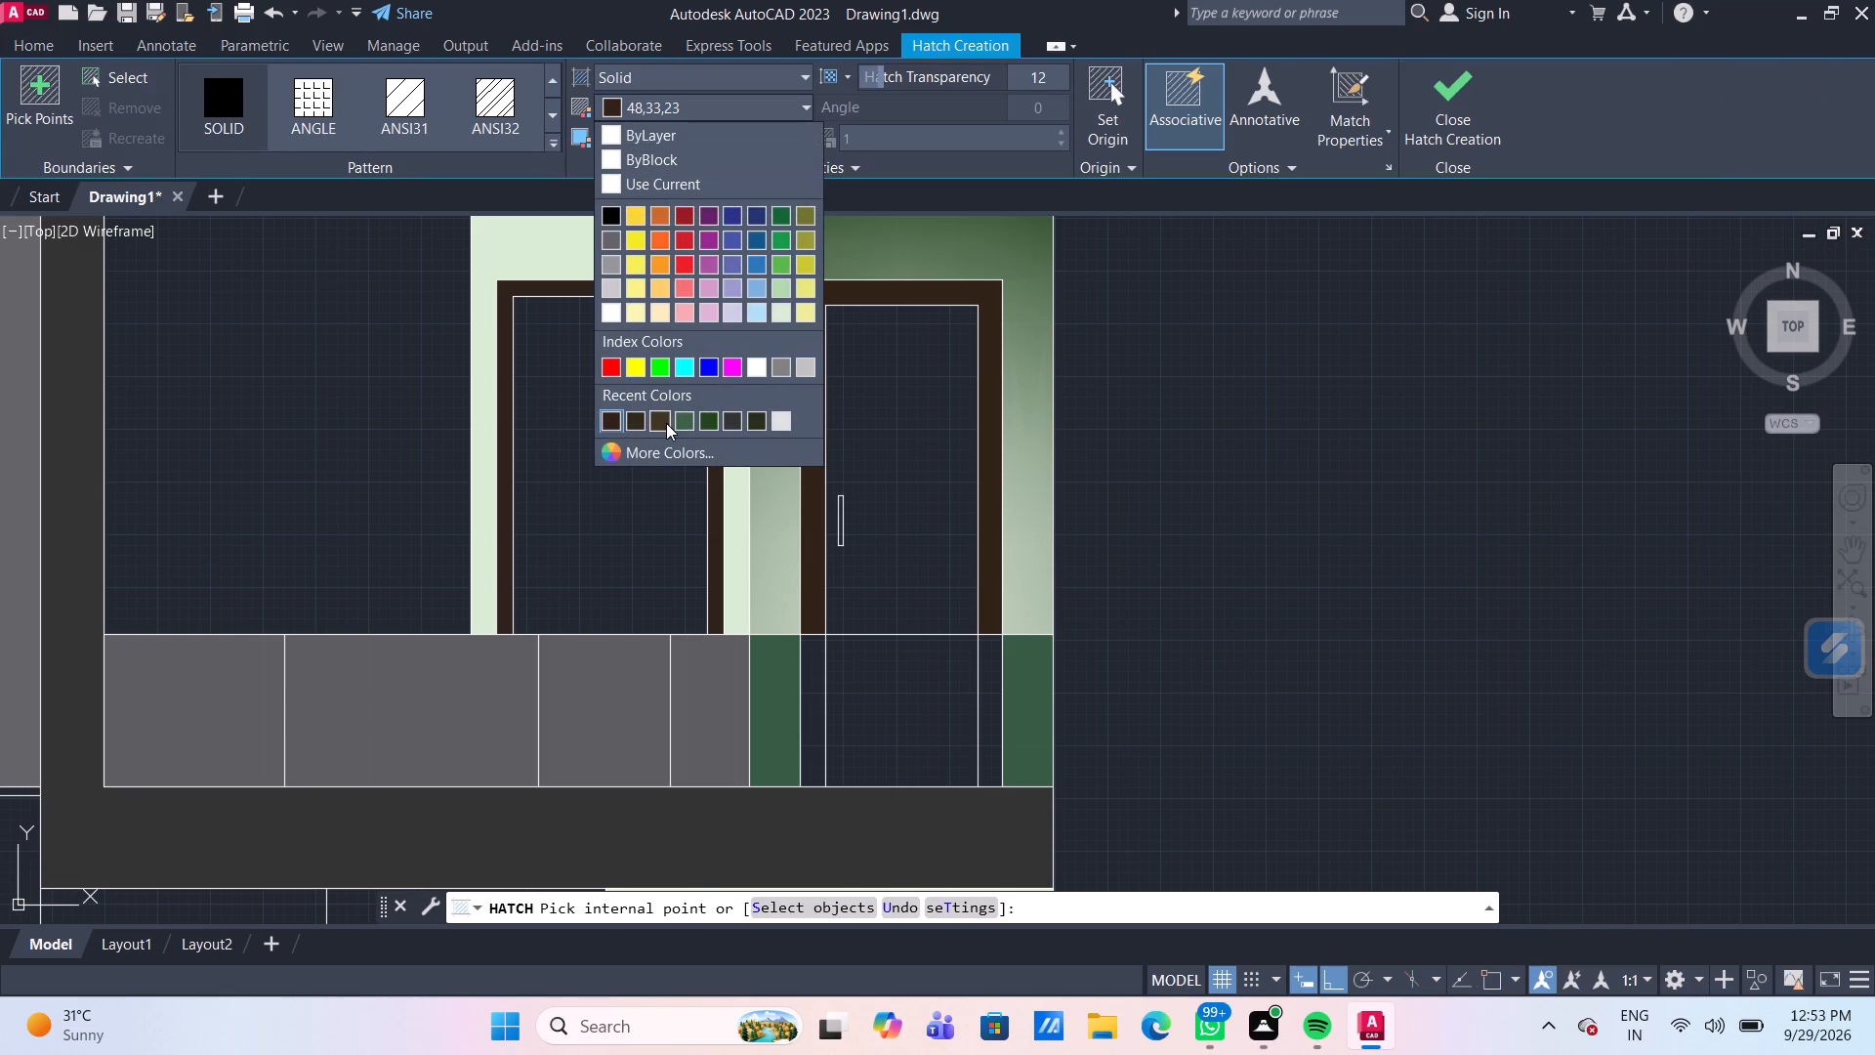
pyautogui.click(660, 425)
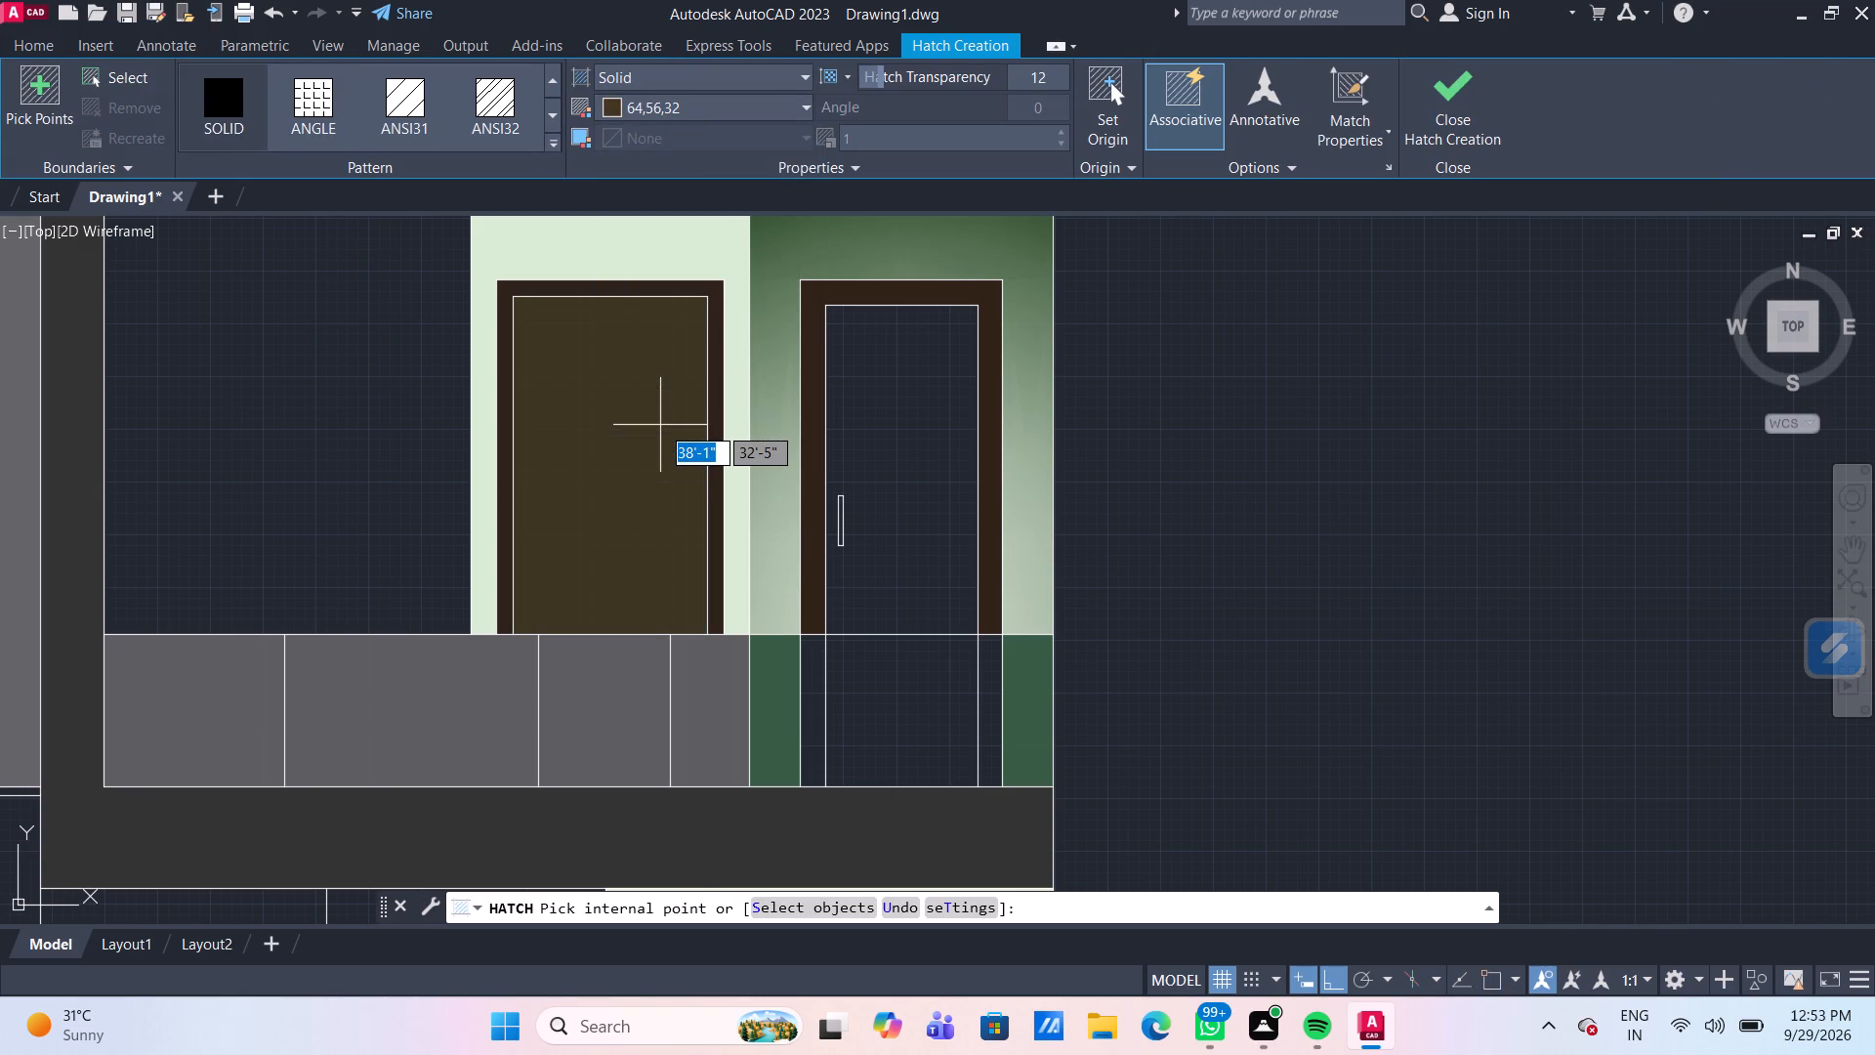
pyautogui.click(915, 728)
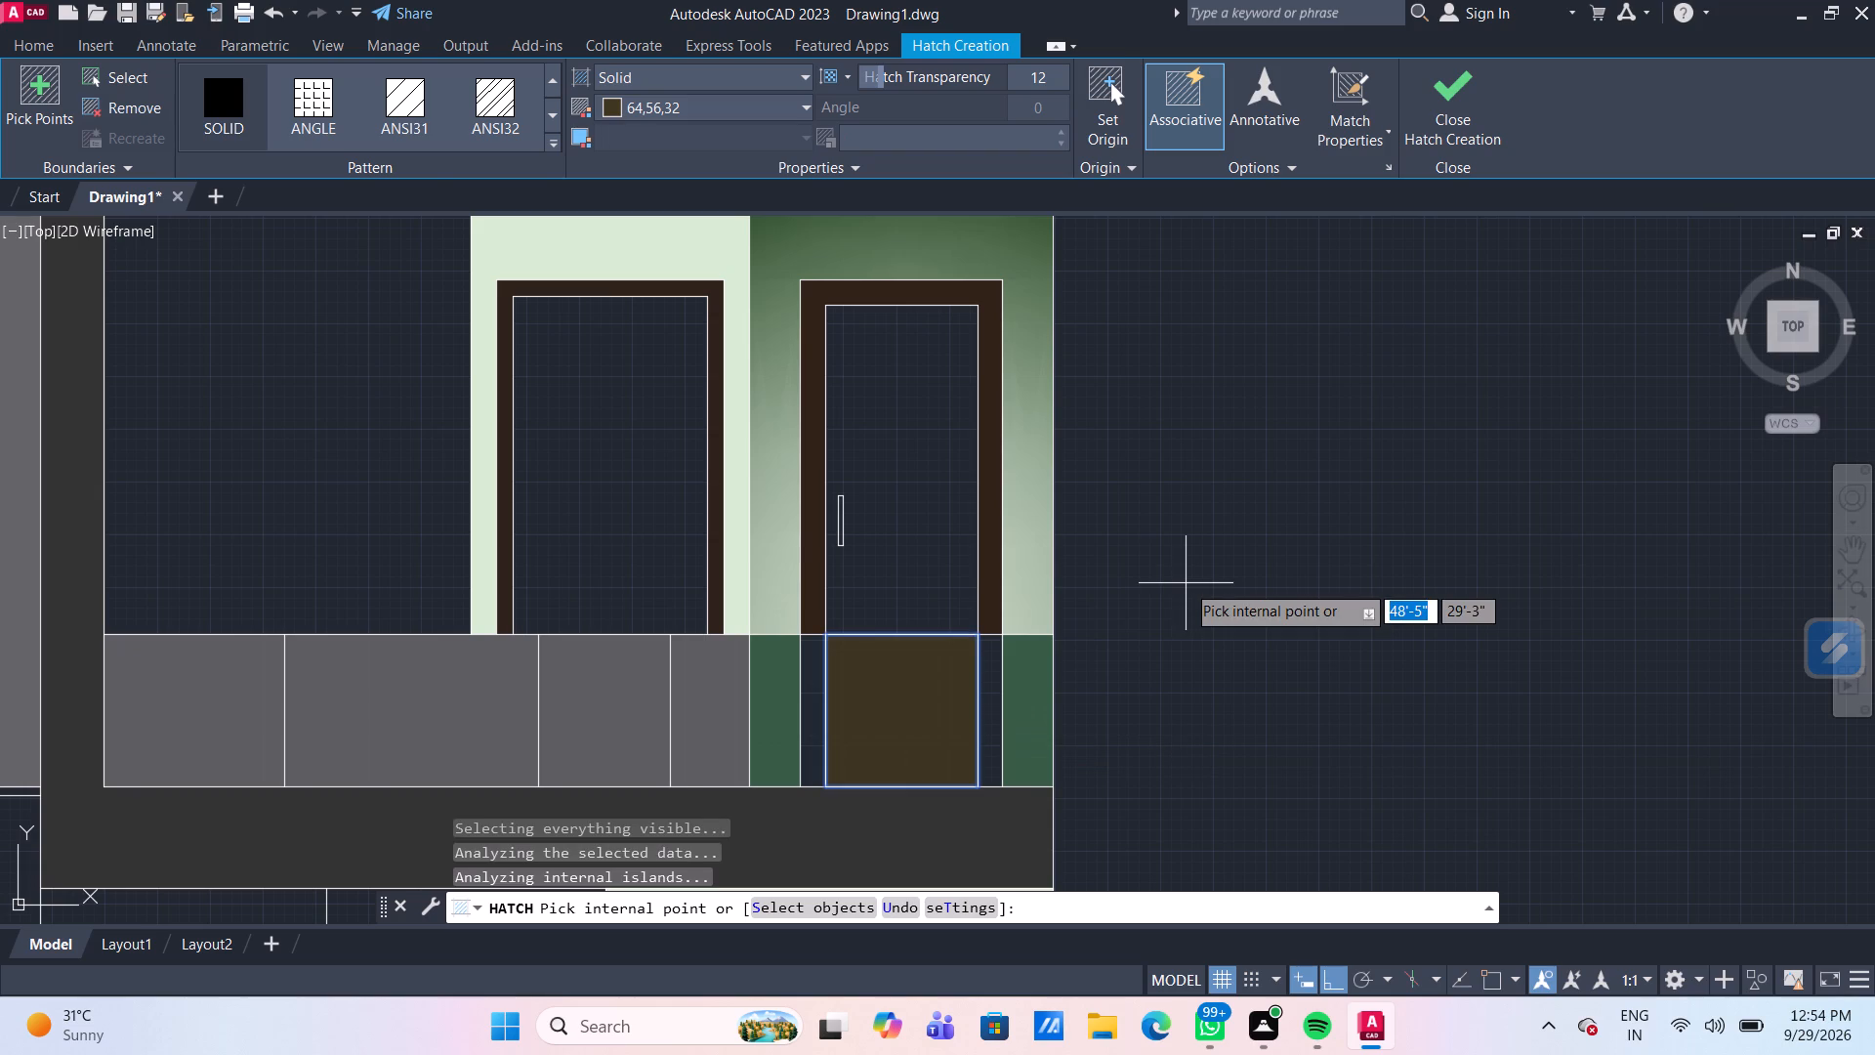
pyautogui.press('Escape')
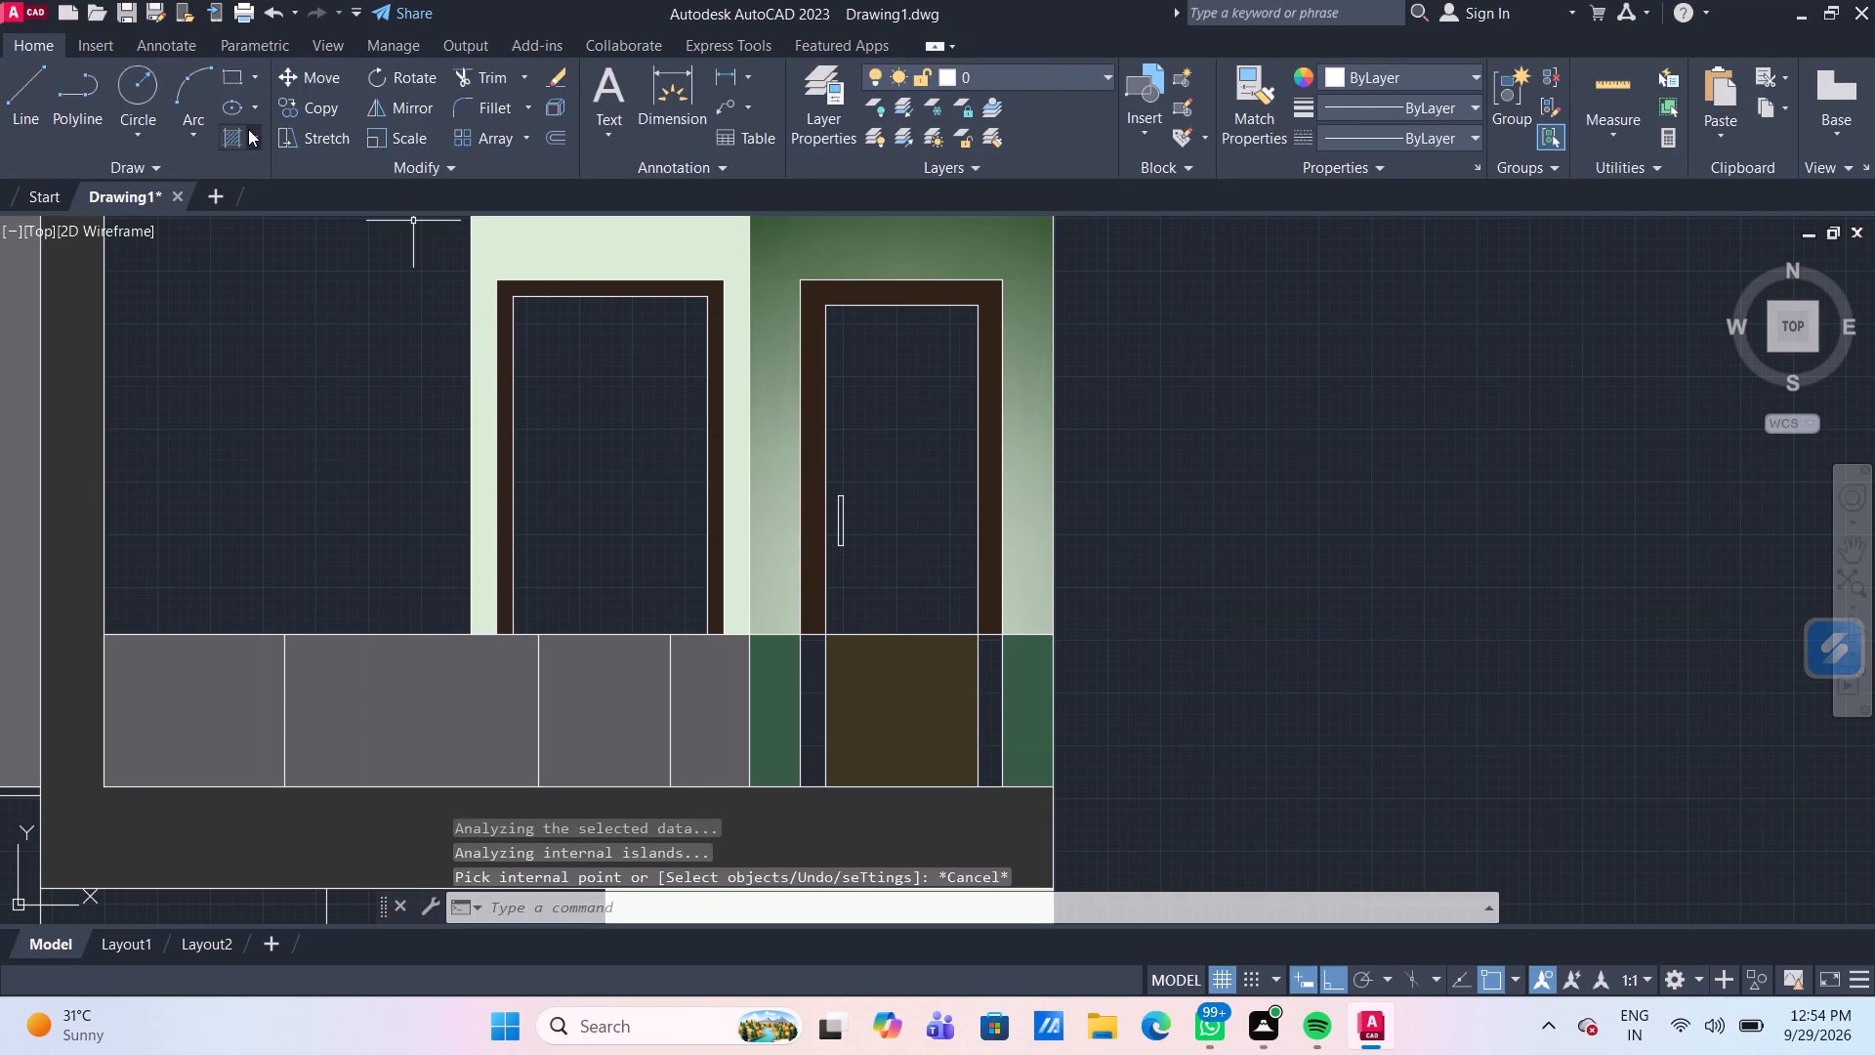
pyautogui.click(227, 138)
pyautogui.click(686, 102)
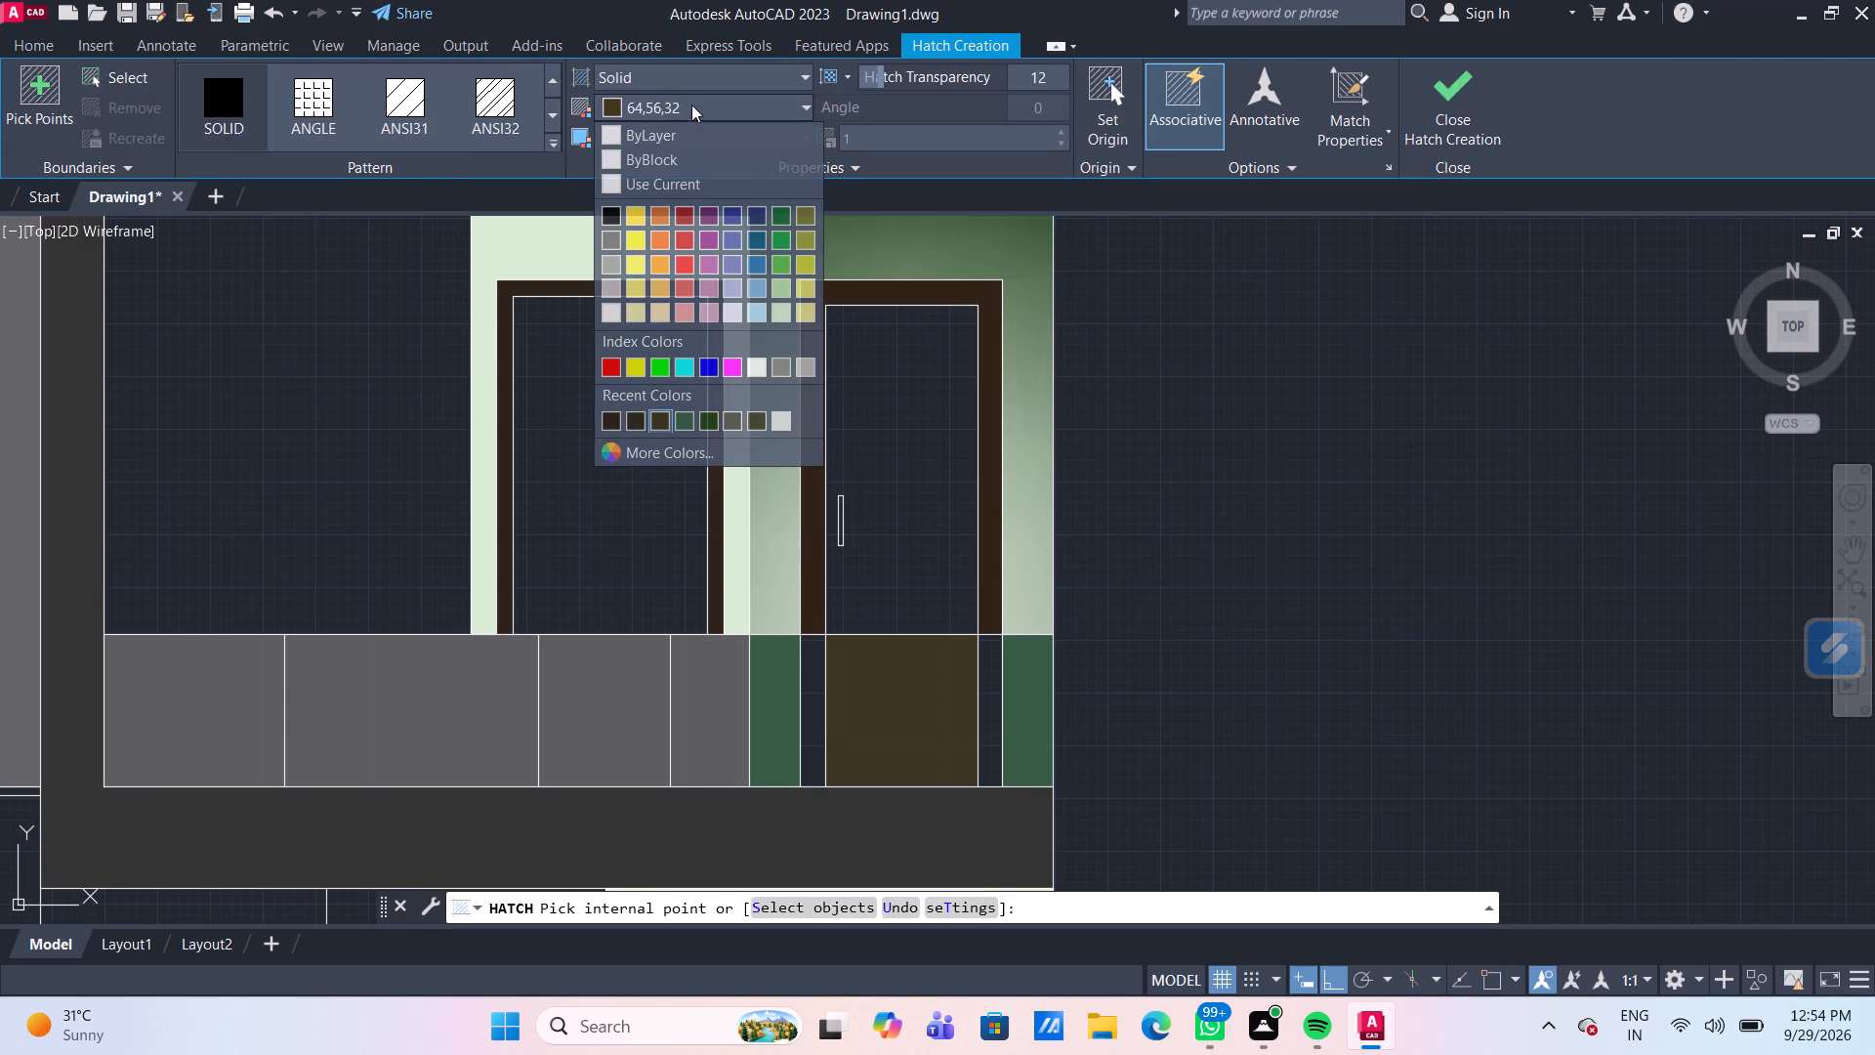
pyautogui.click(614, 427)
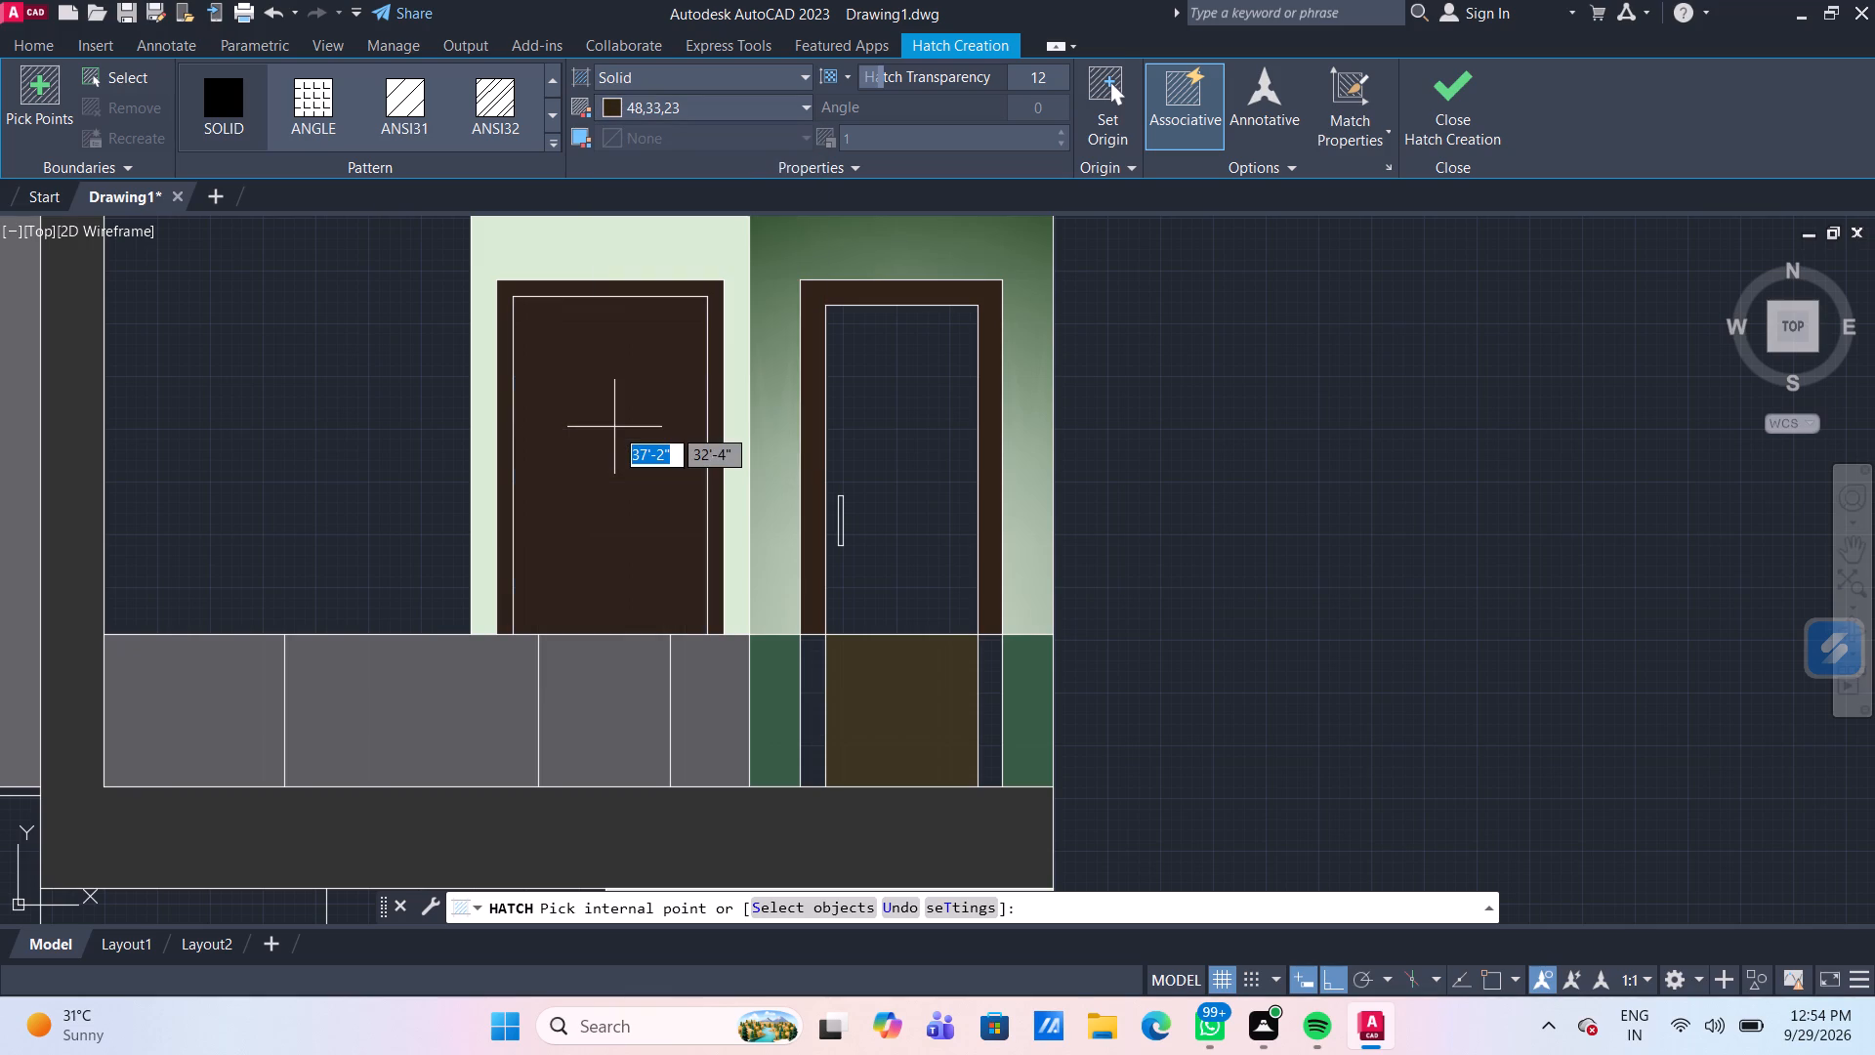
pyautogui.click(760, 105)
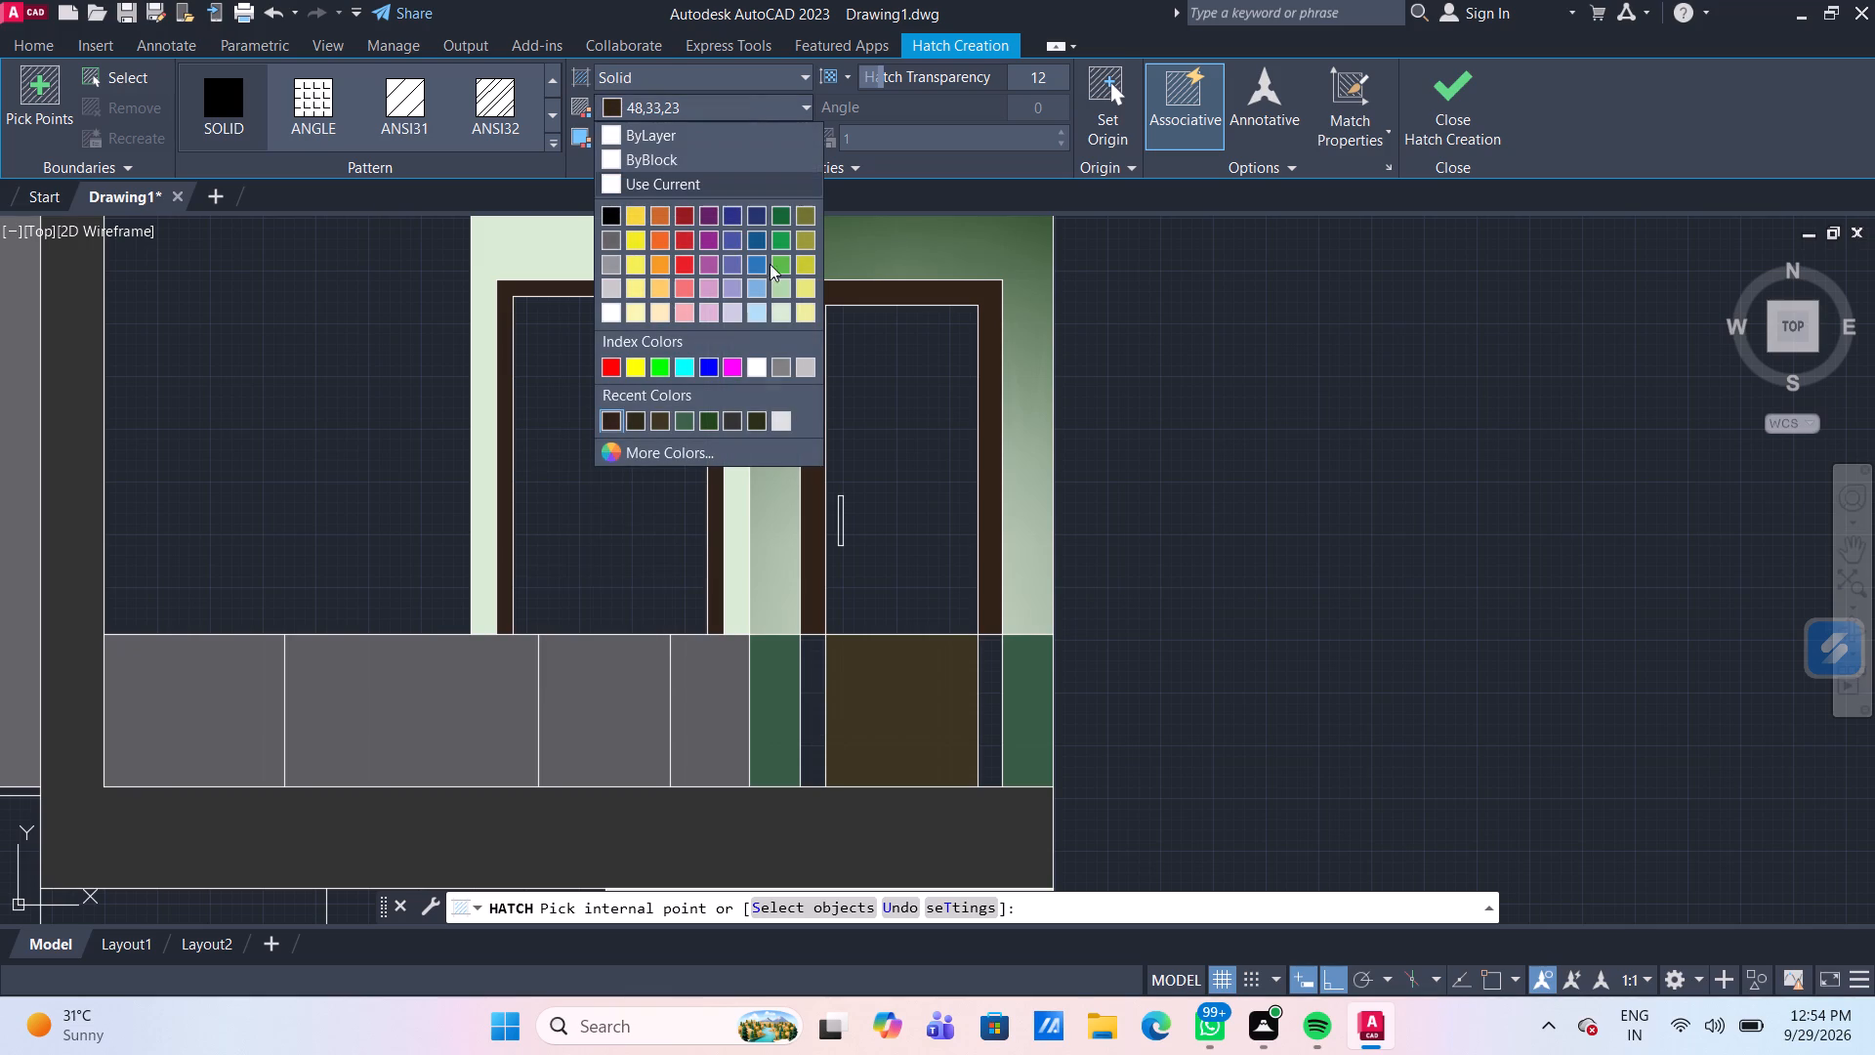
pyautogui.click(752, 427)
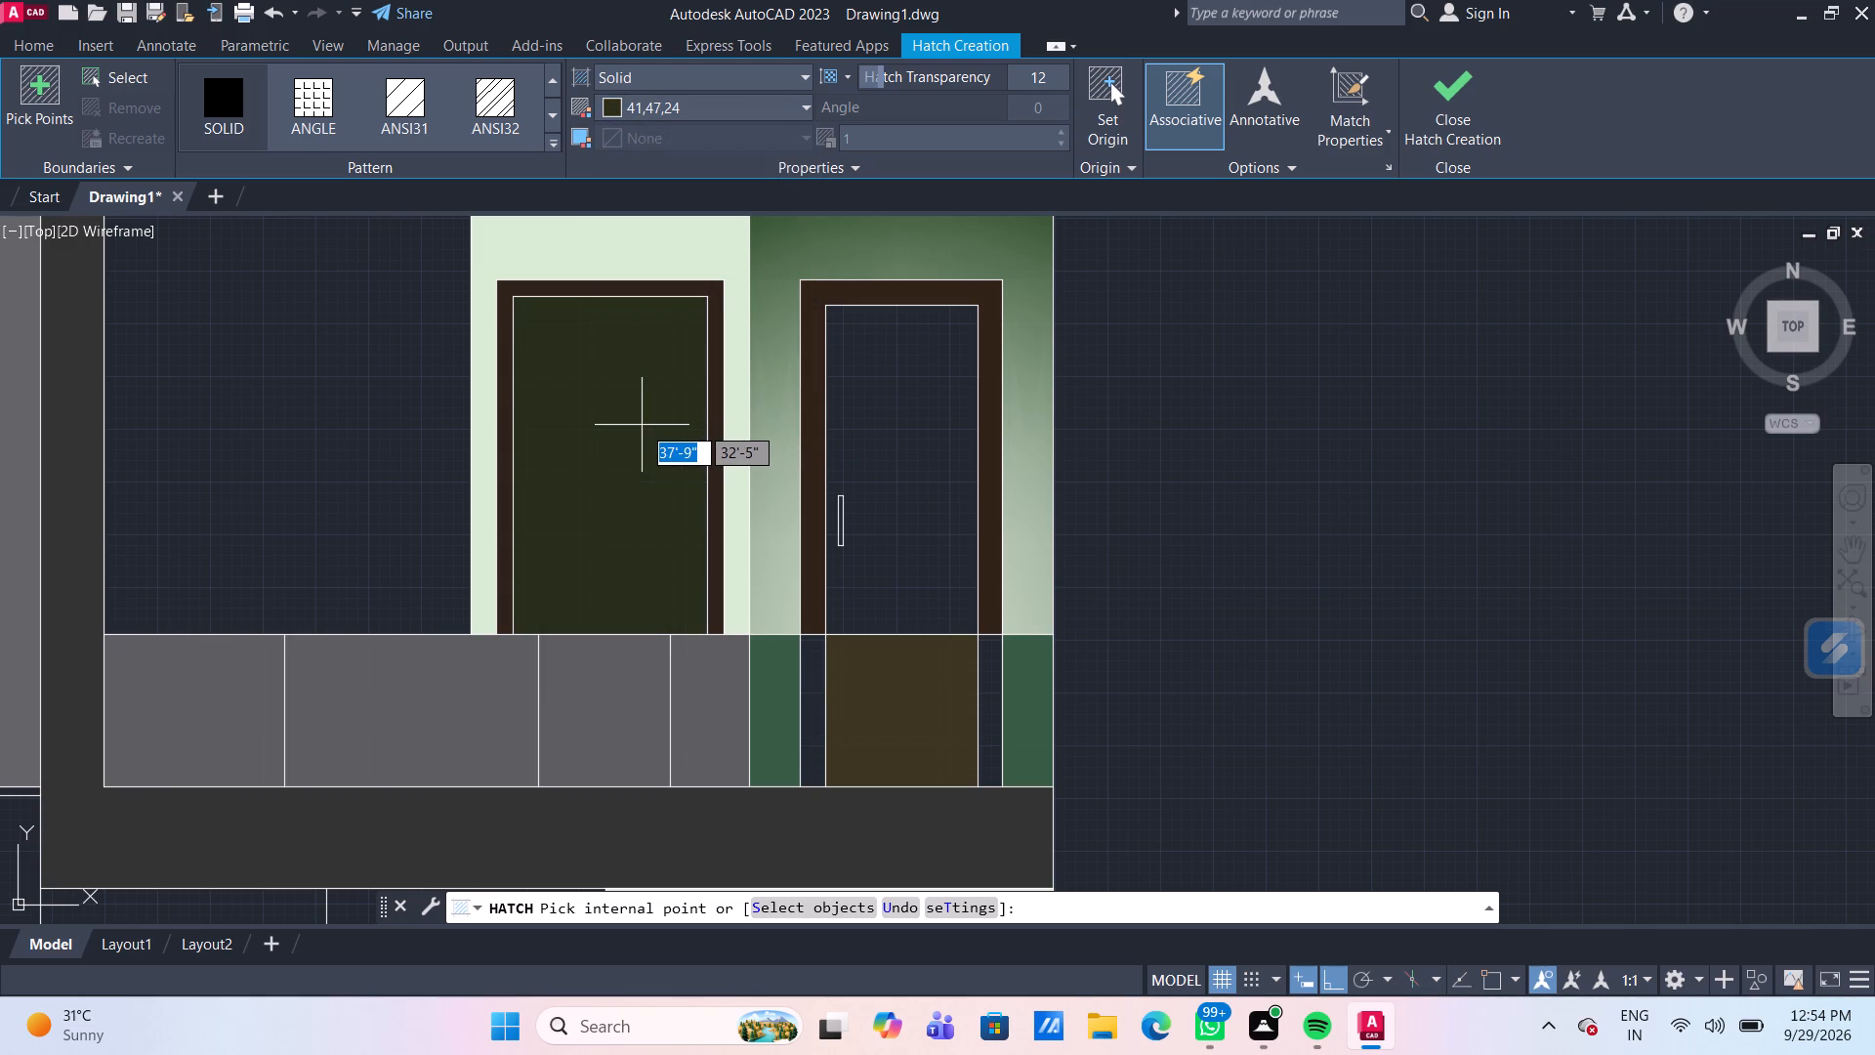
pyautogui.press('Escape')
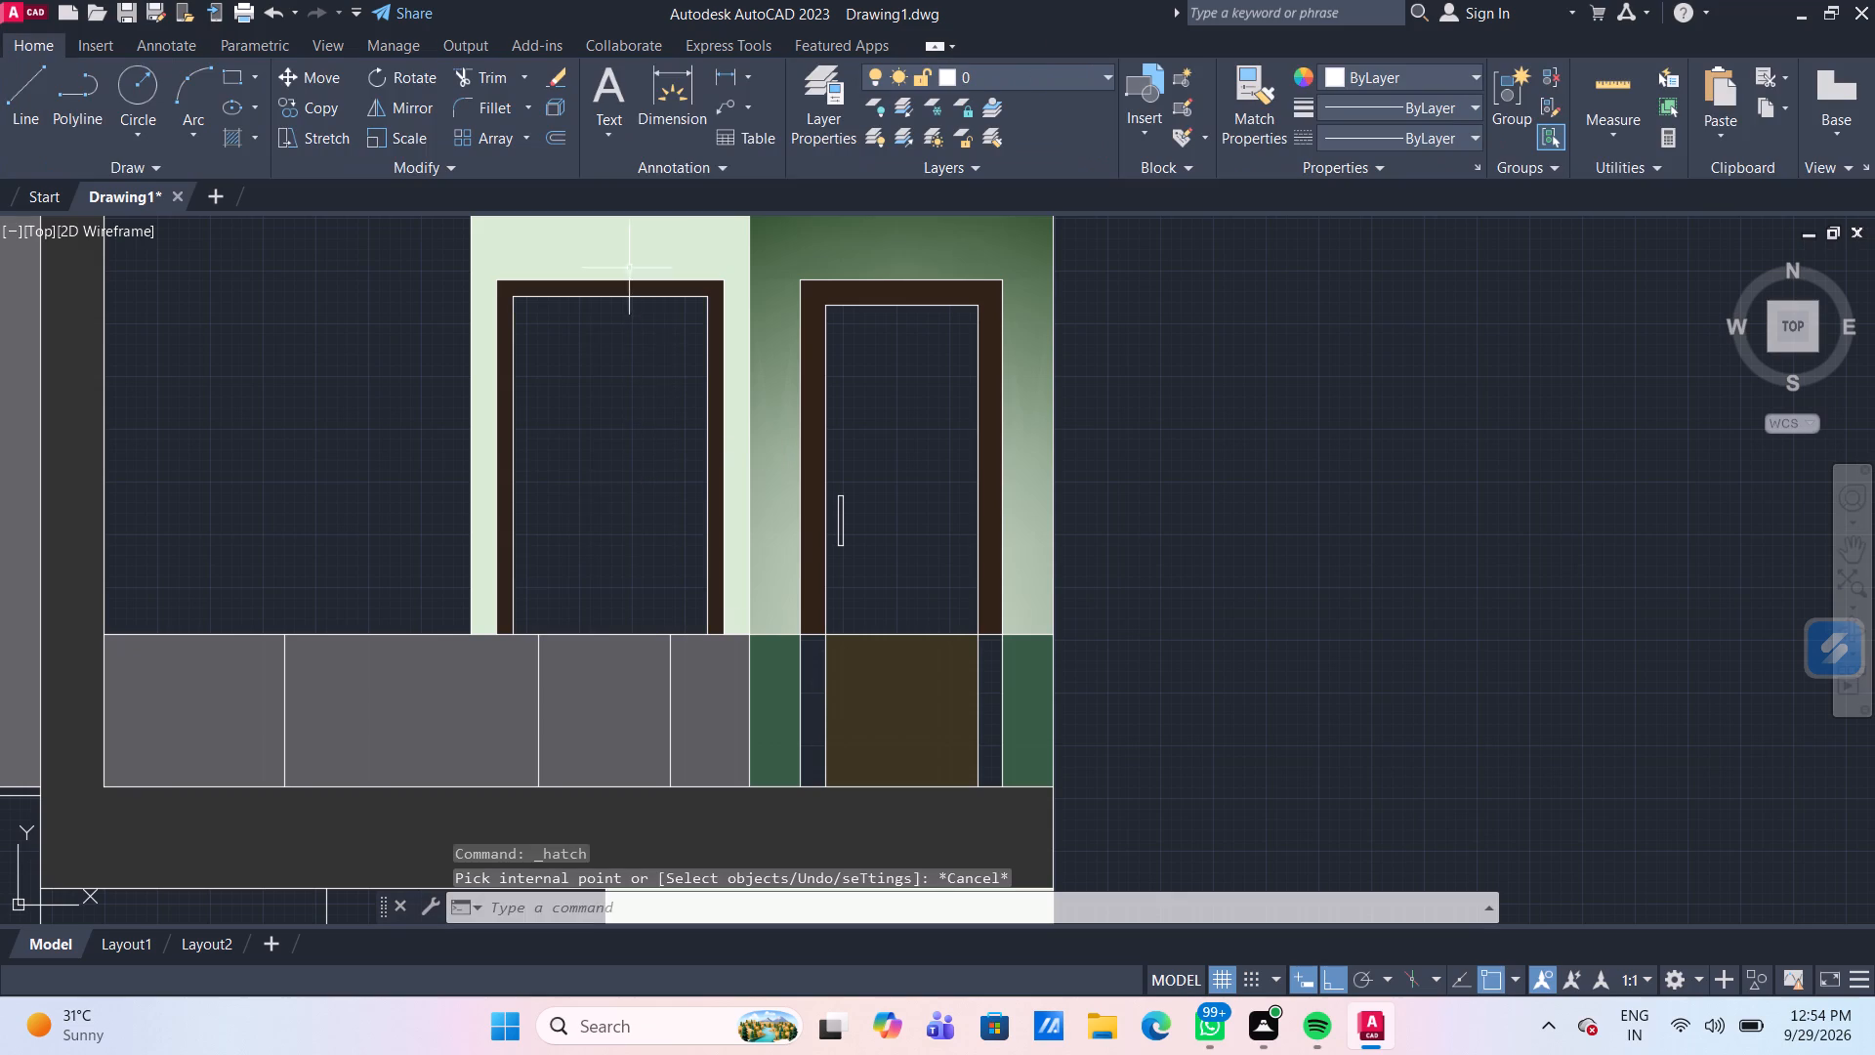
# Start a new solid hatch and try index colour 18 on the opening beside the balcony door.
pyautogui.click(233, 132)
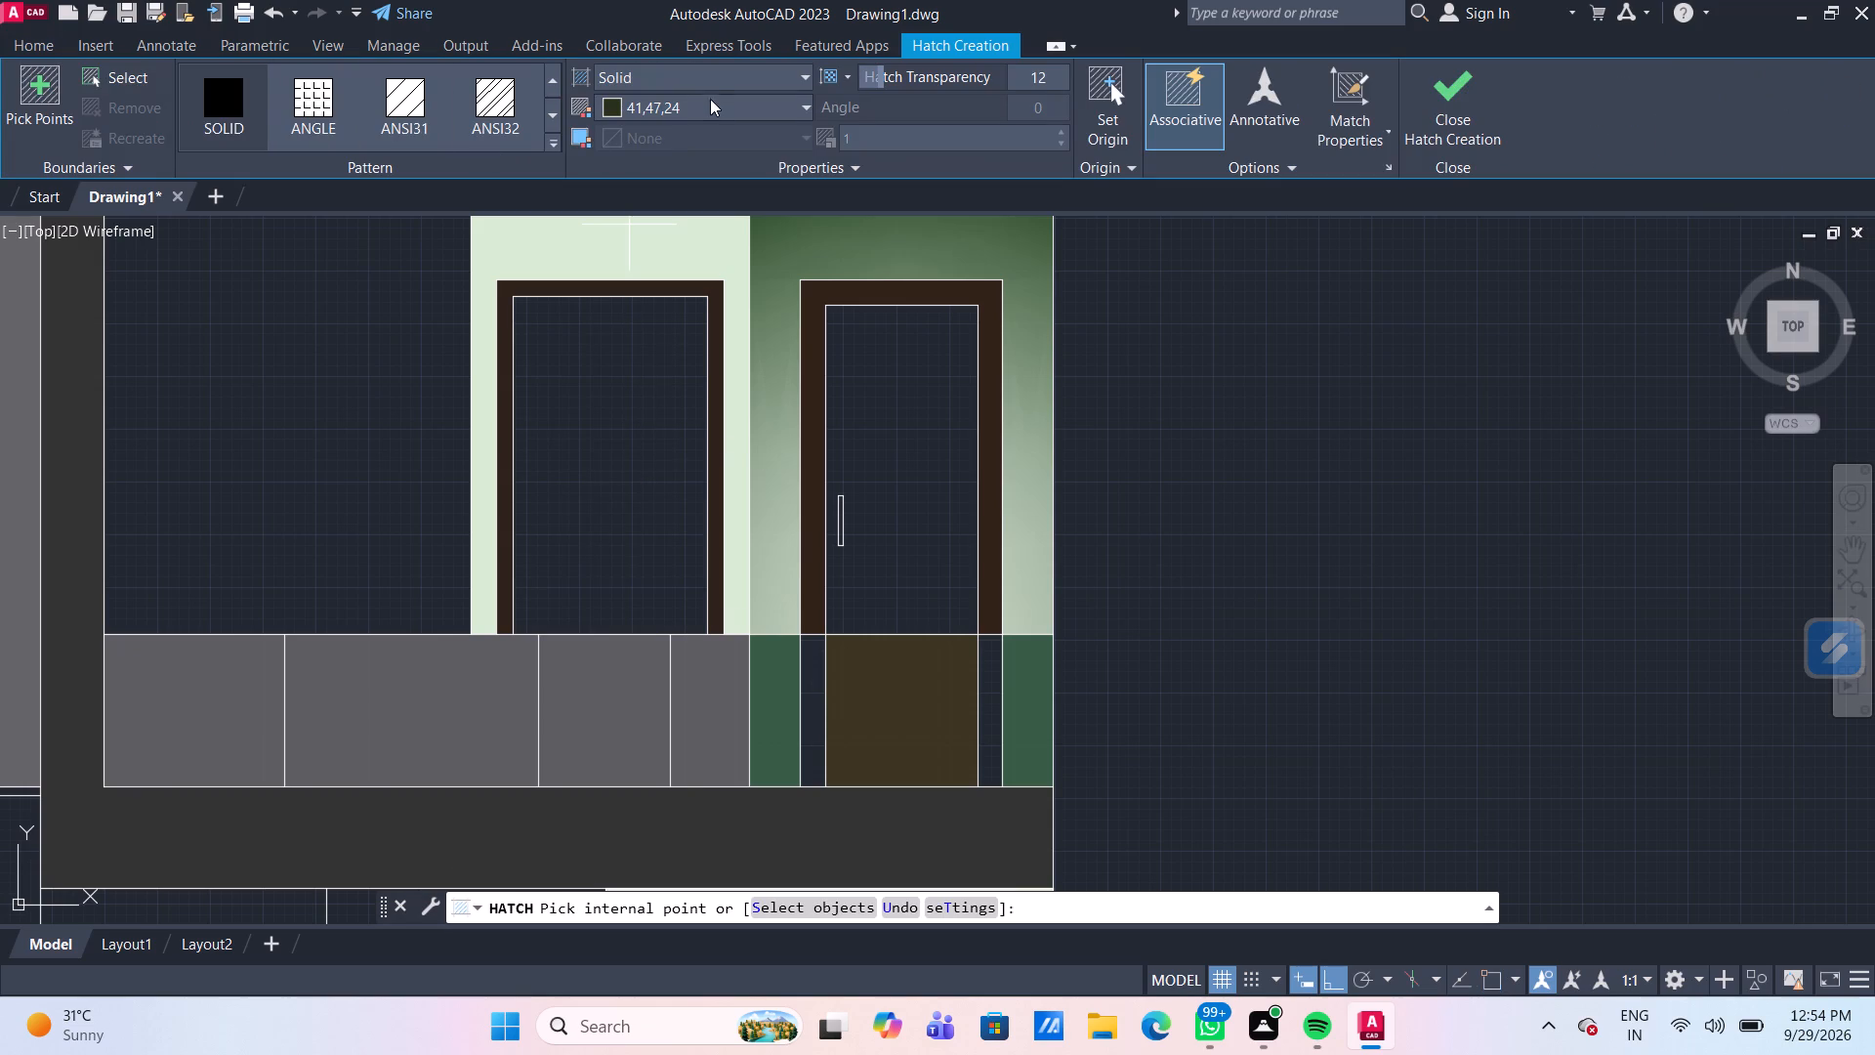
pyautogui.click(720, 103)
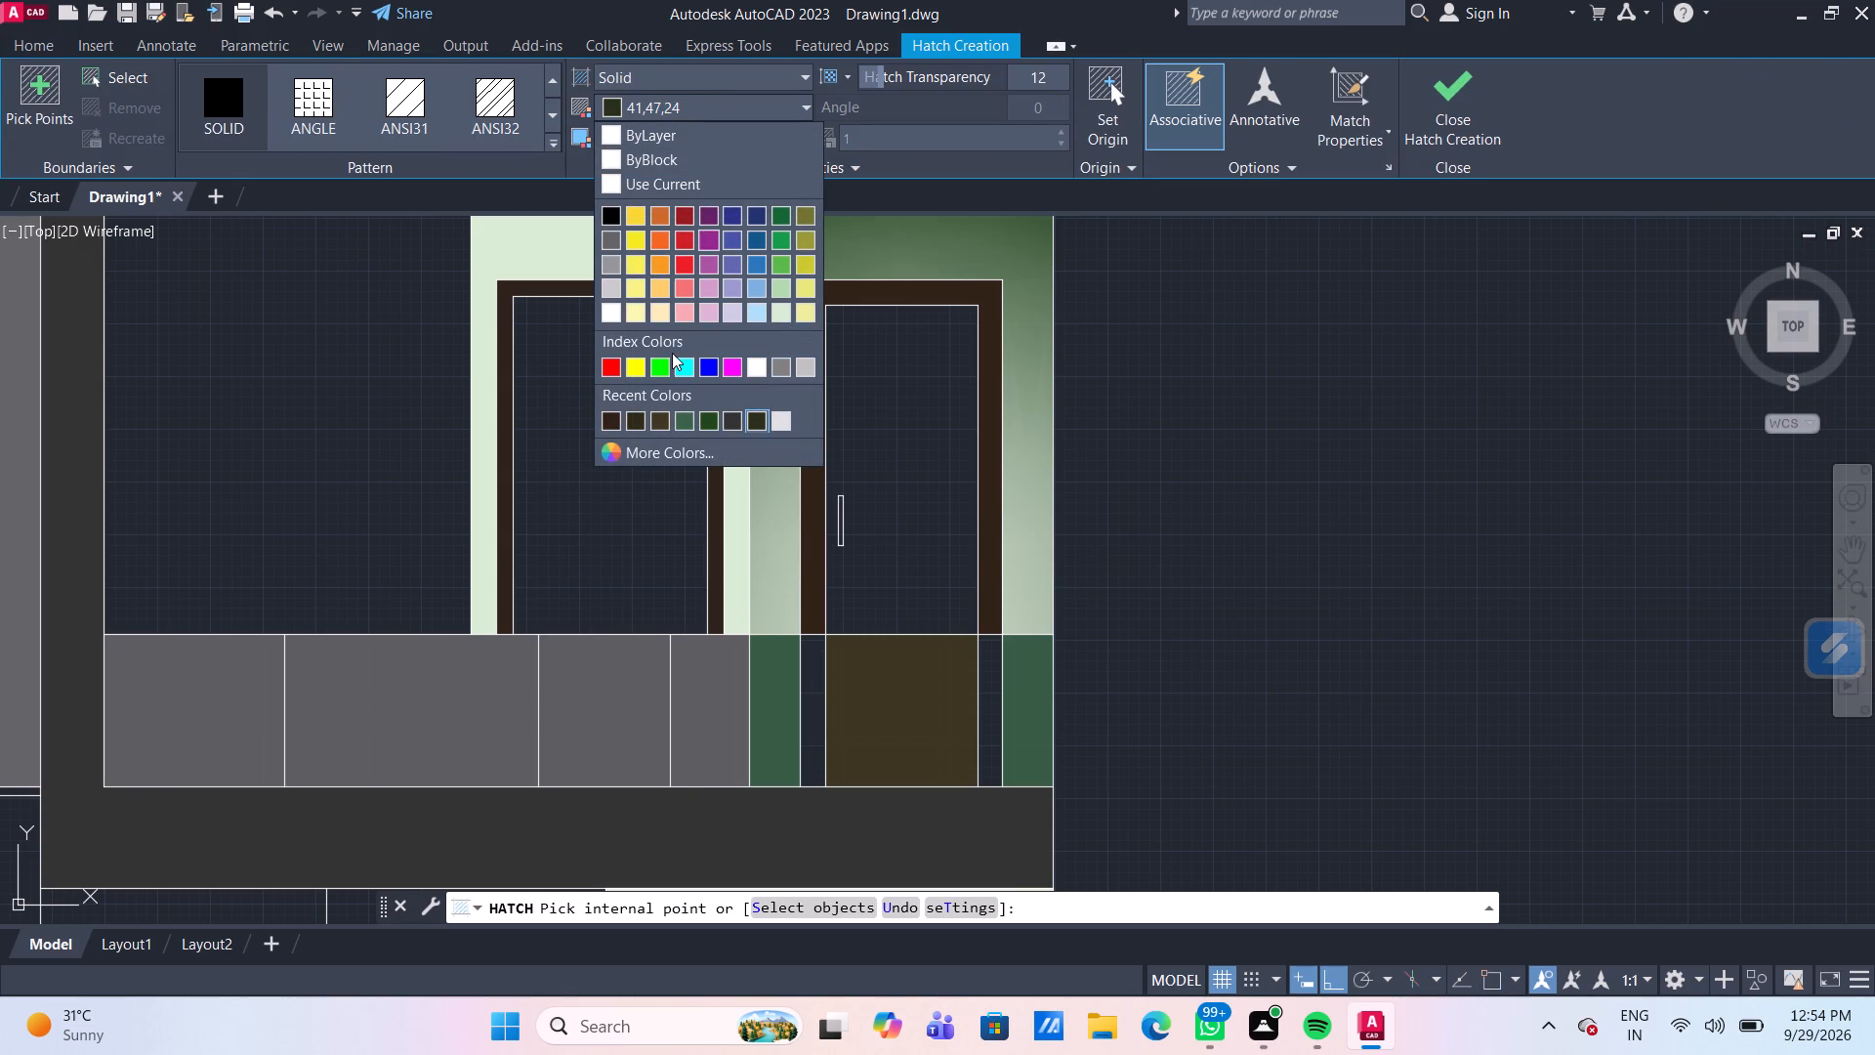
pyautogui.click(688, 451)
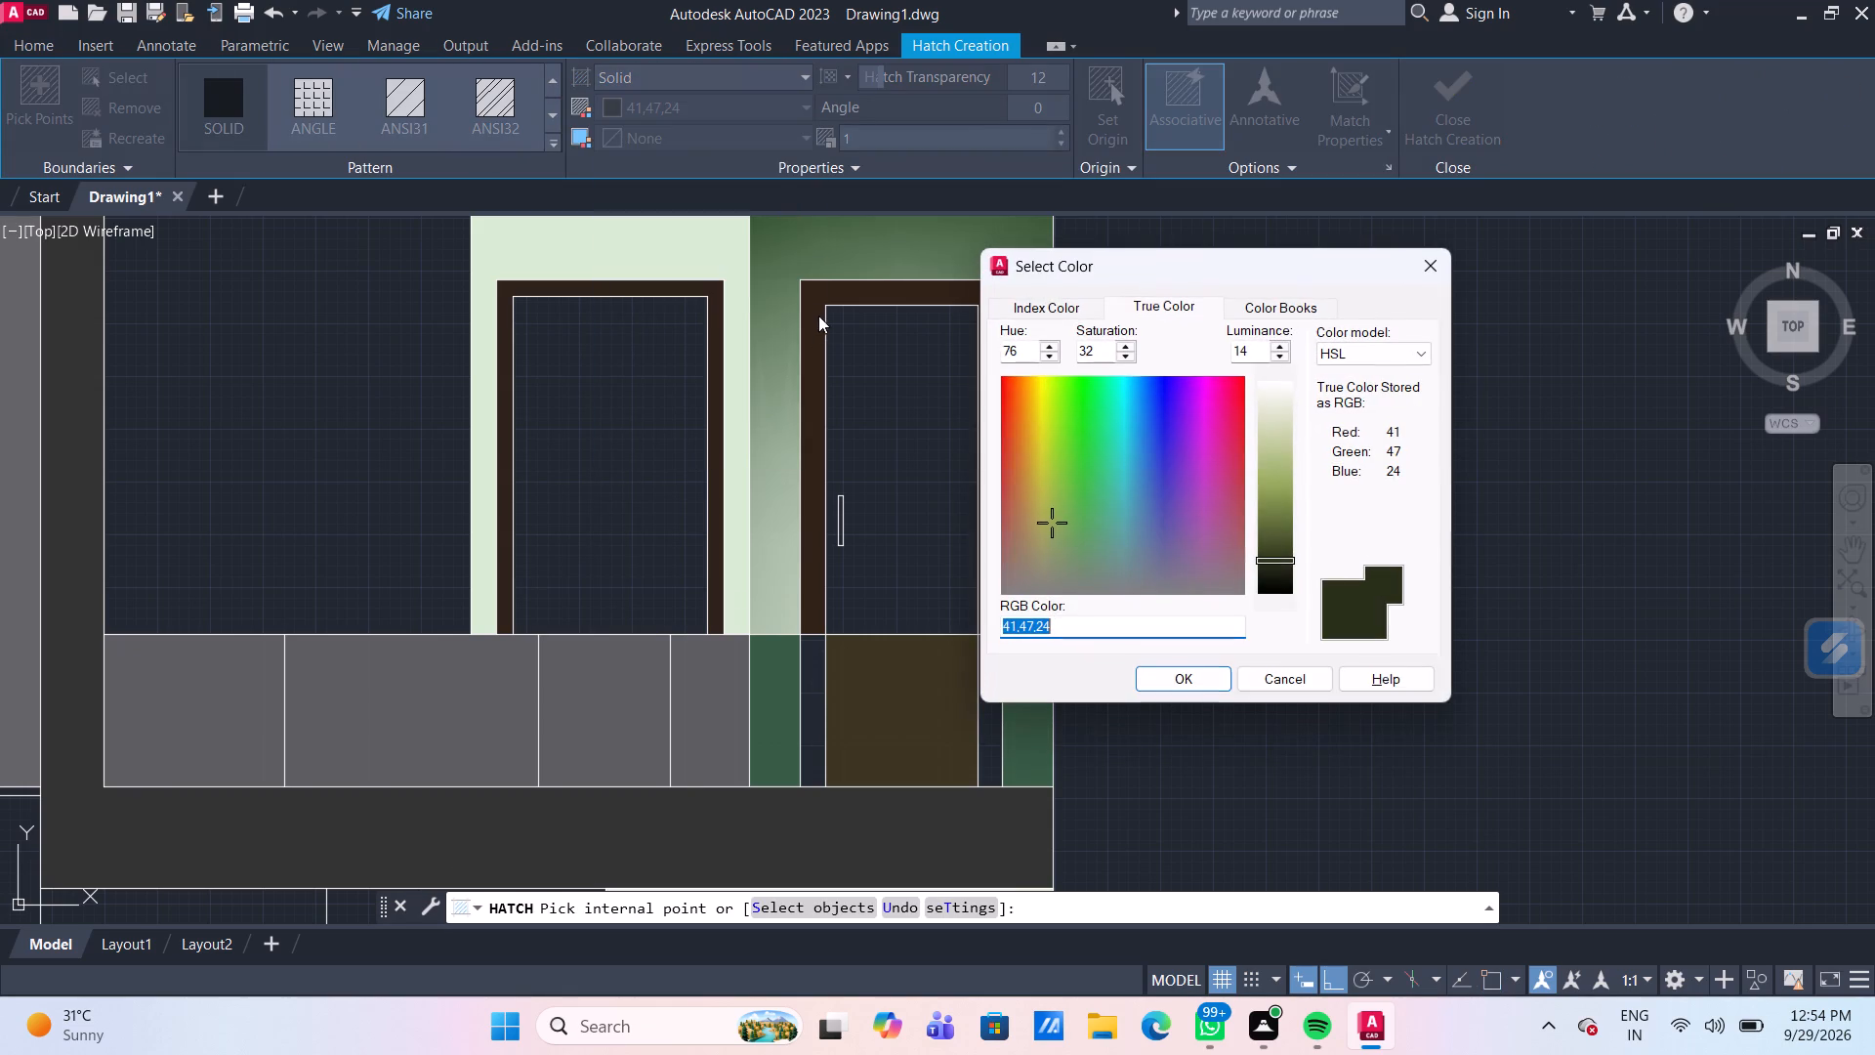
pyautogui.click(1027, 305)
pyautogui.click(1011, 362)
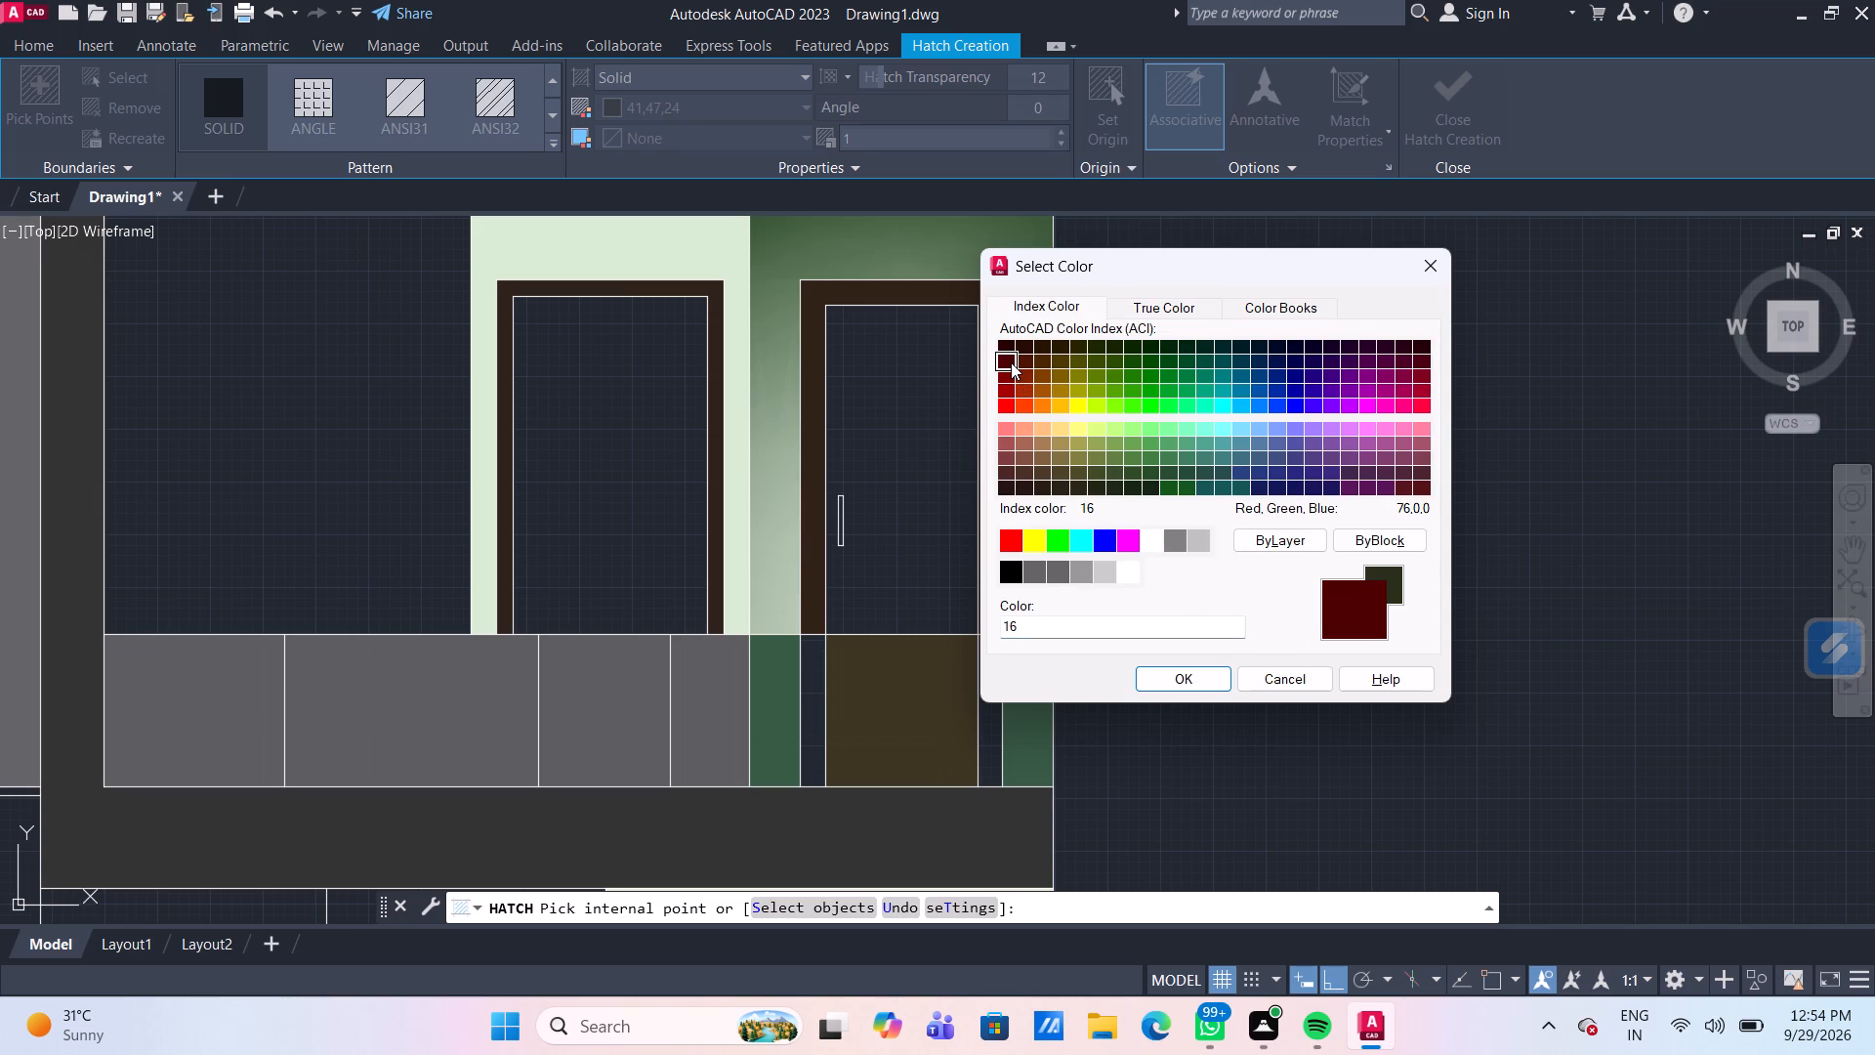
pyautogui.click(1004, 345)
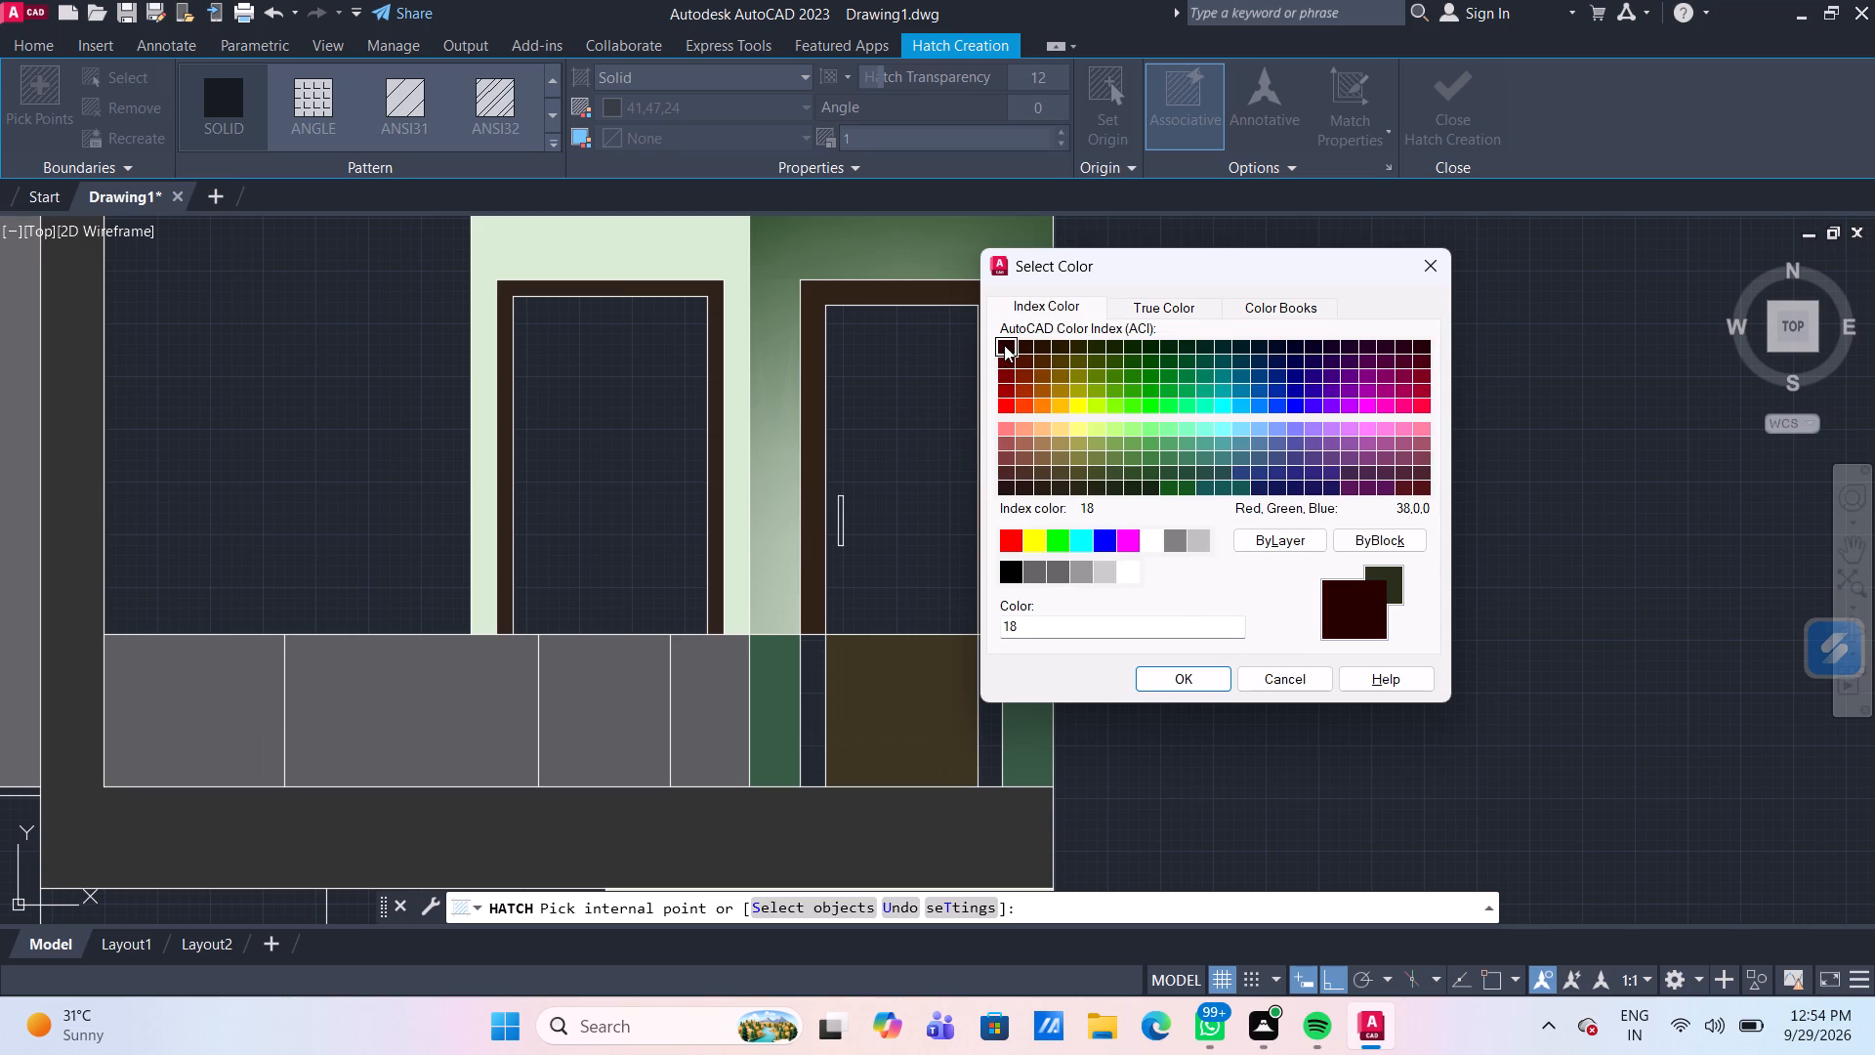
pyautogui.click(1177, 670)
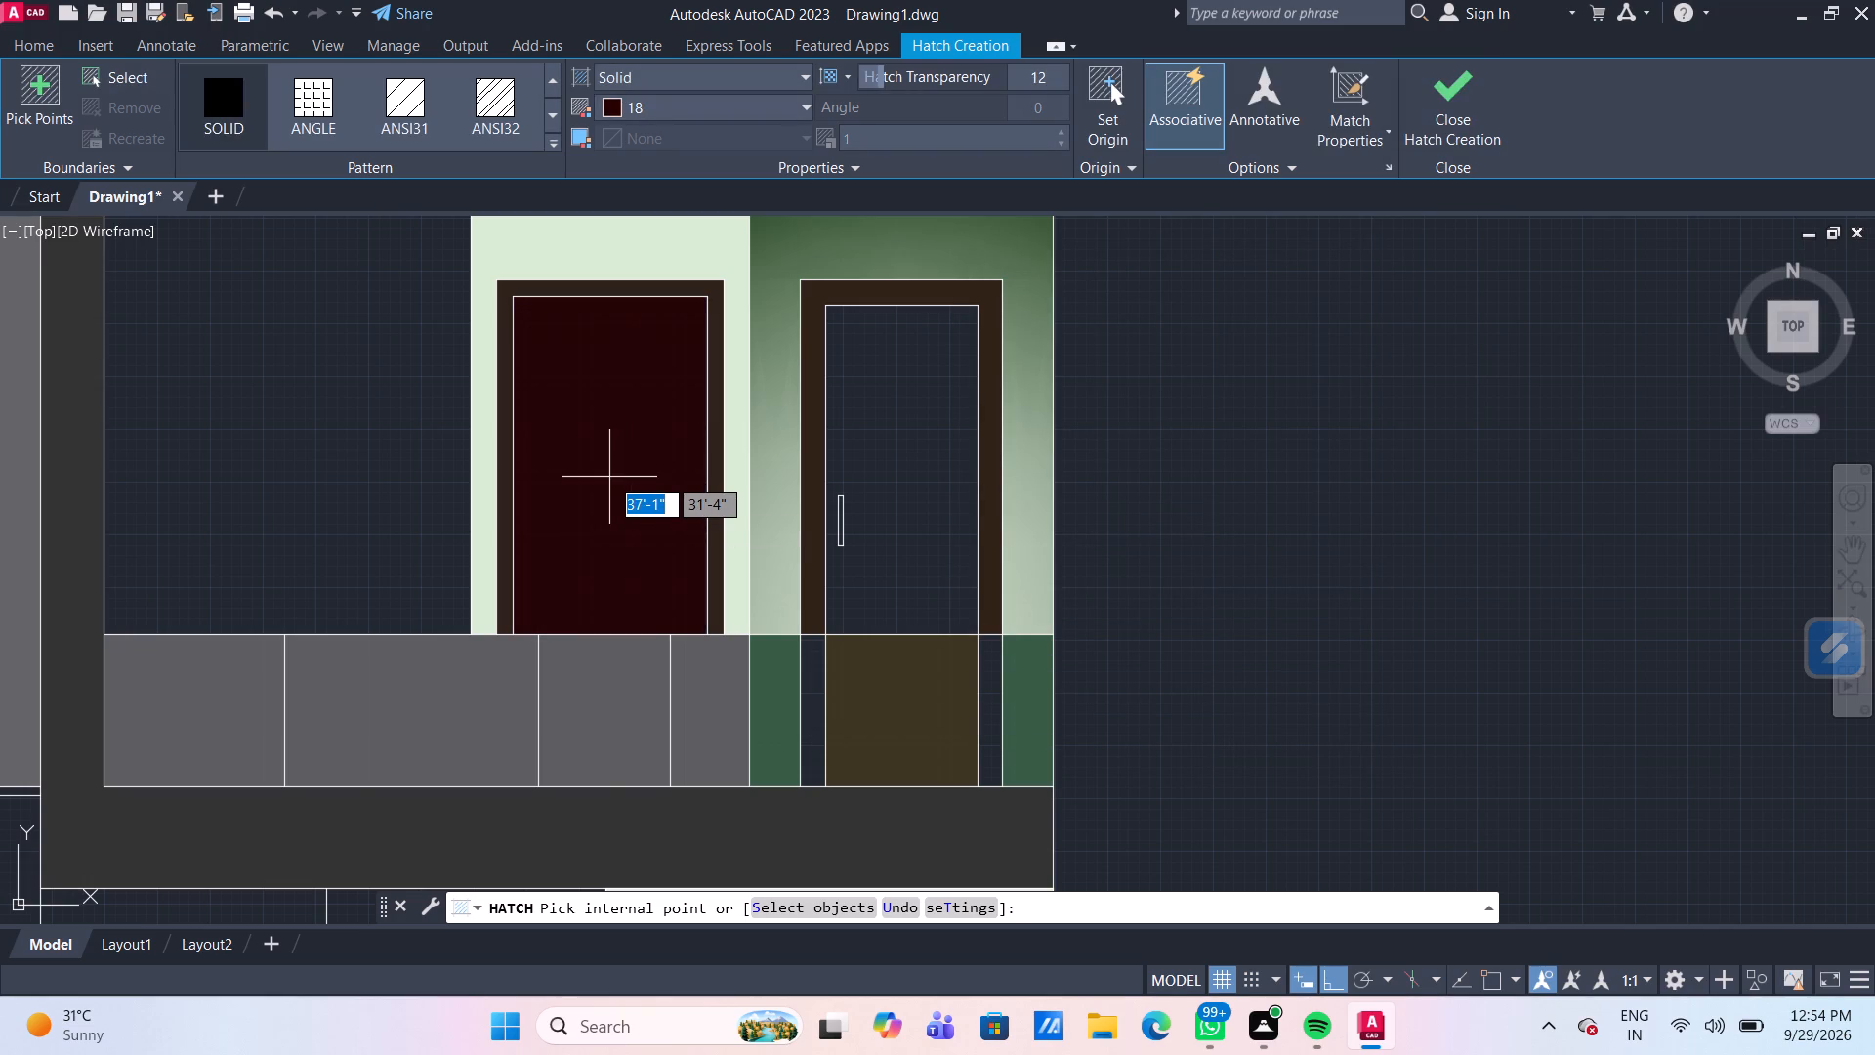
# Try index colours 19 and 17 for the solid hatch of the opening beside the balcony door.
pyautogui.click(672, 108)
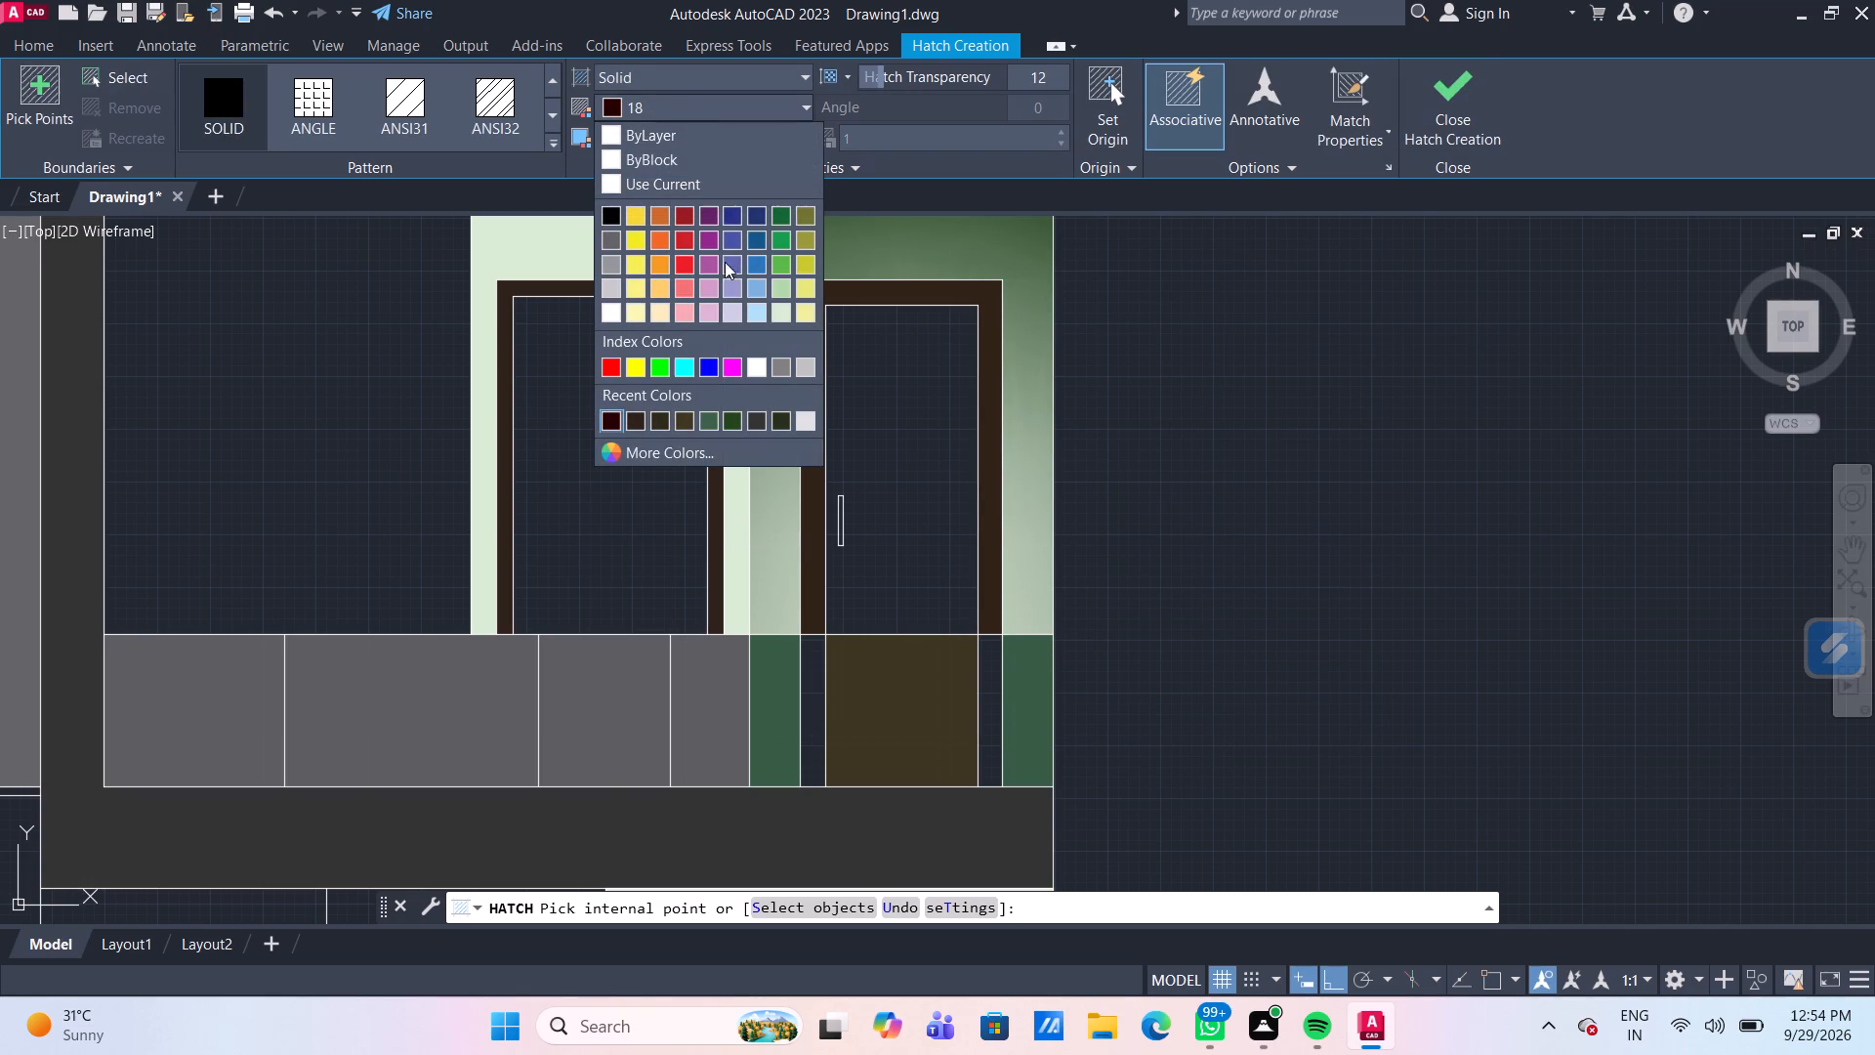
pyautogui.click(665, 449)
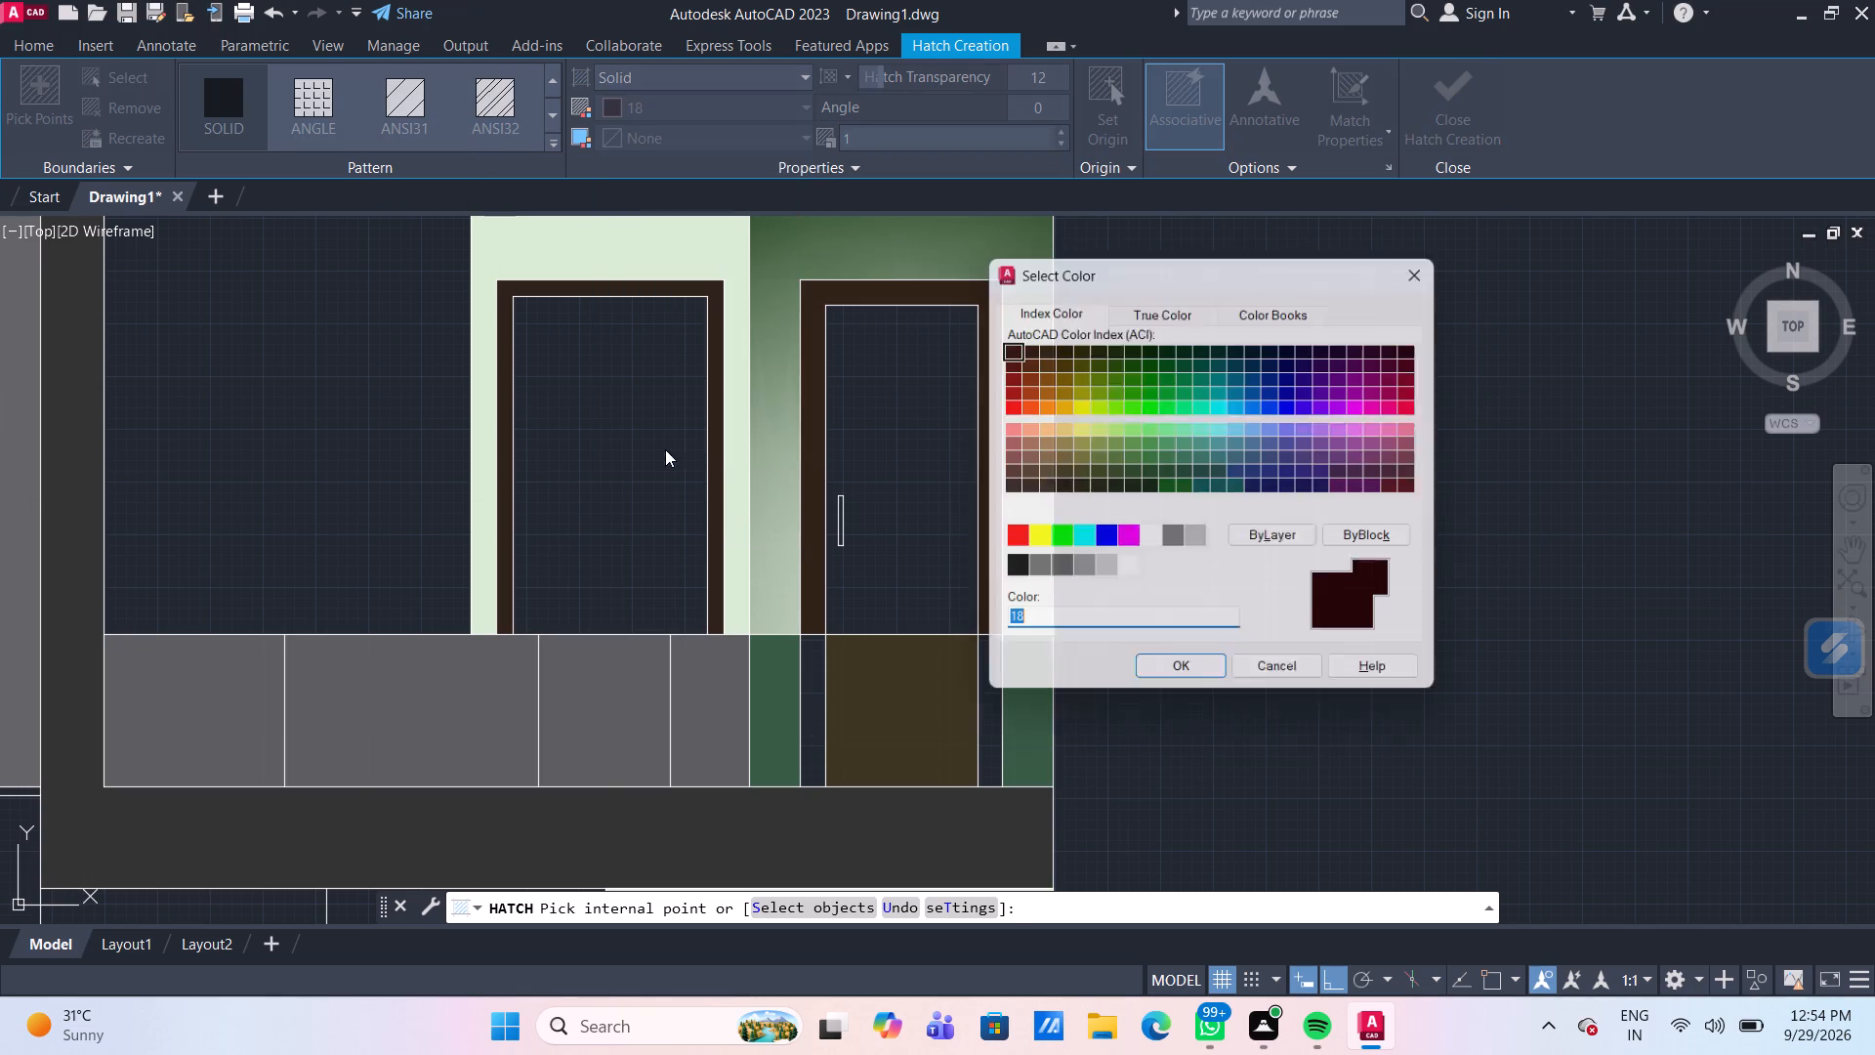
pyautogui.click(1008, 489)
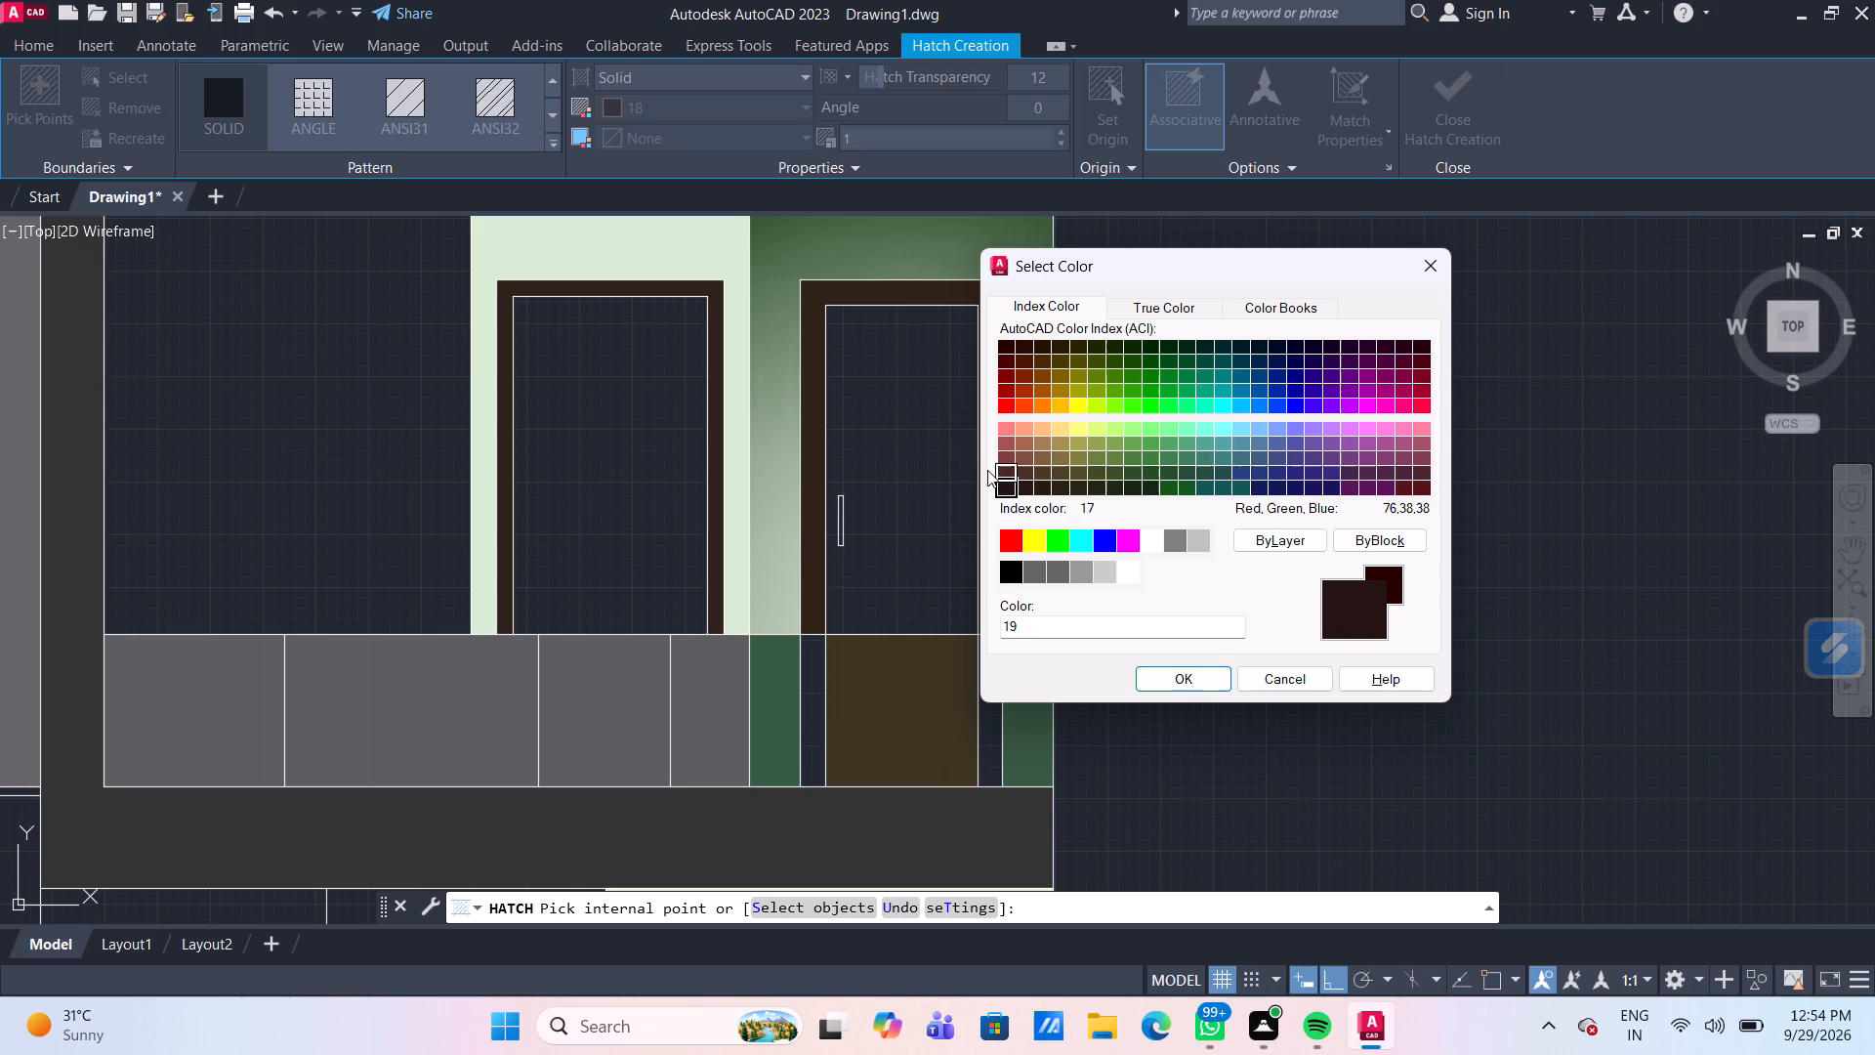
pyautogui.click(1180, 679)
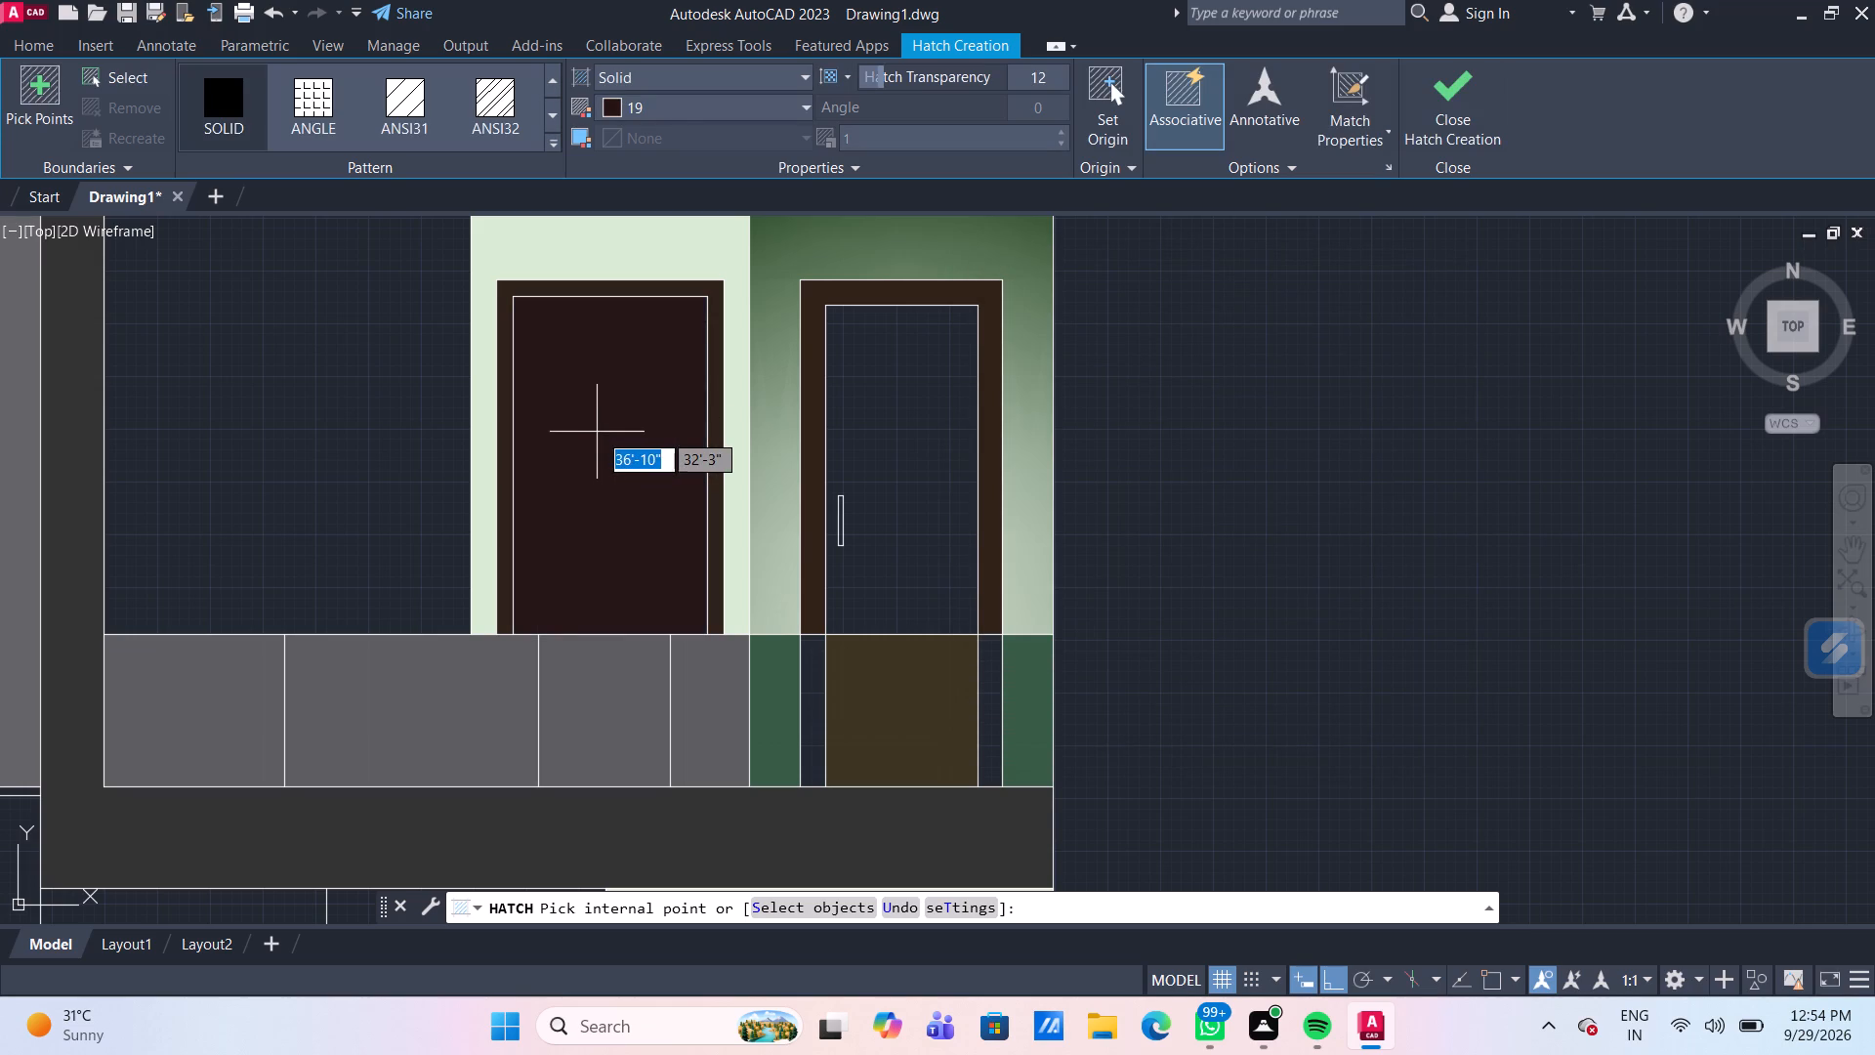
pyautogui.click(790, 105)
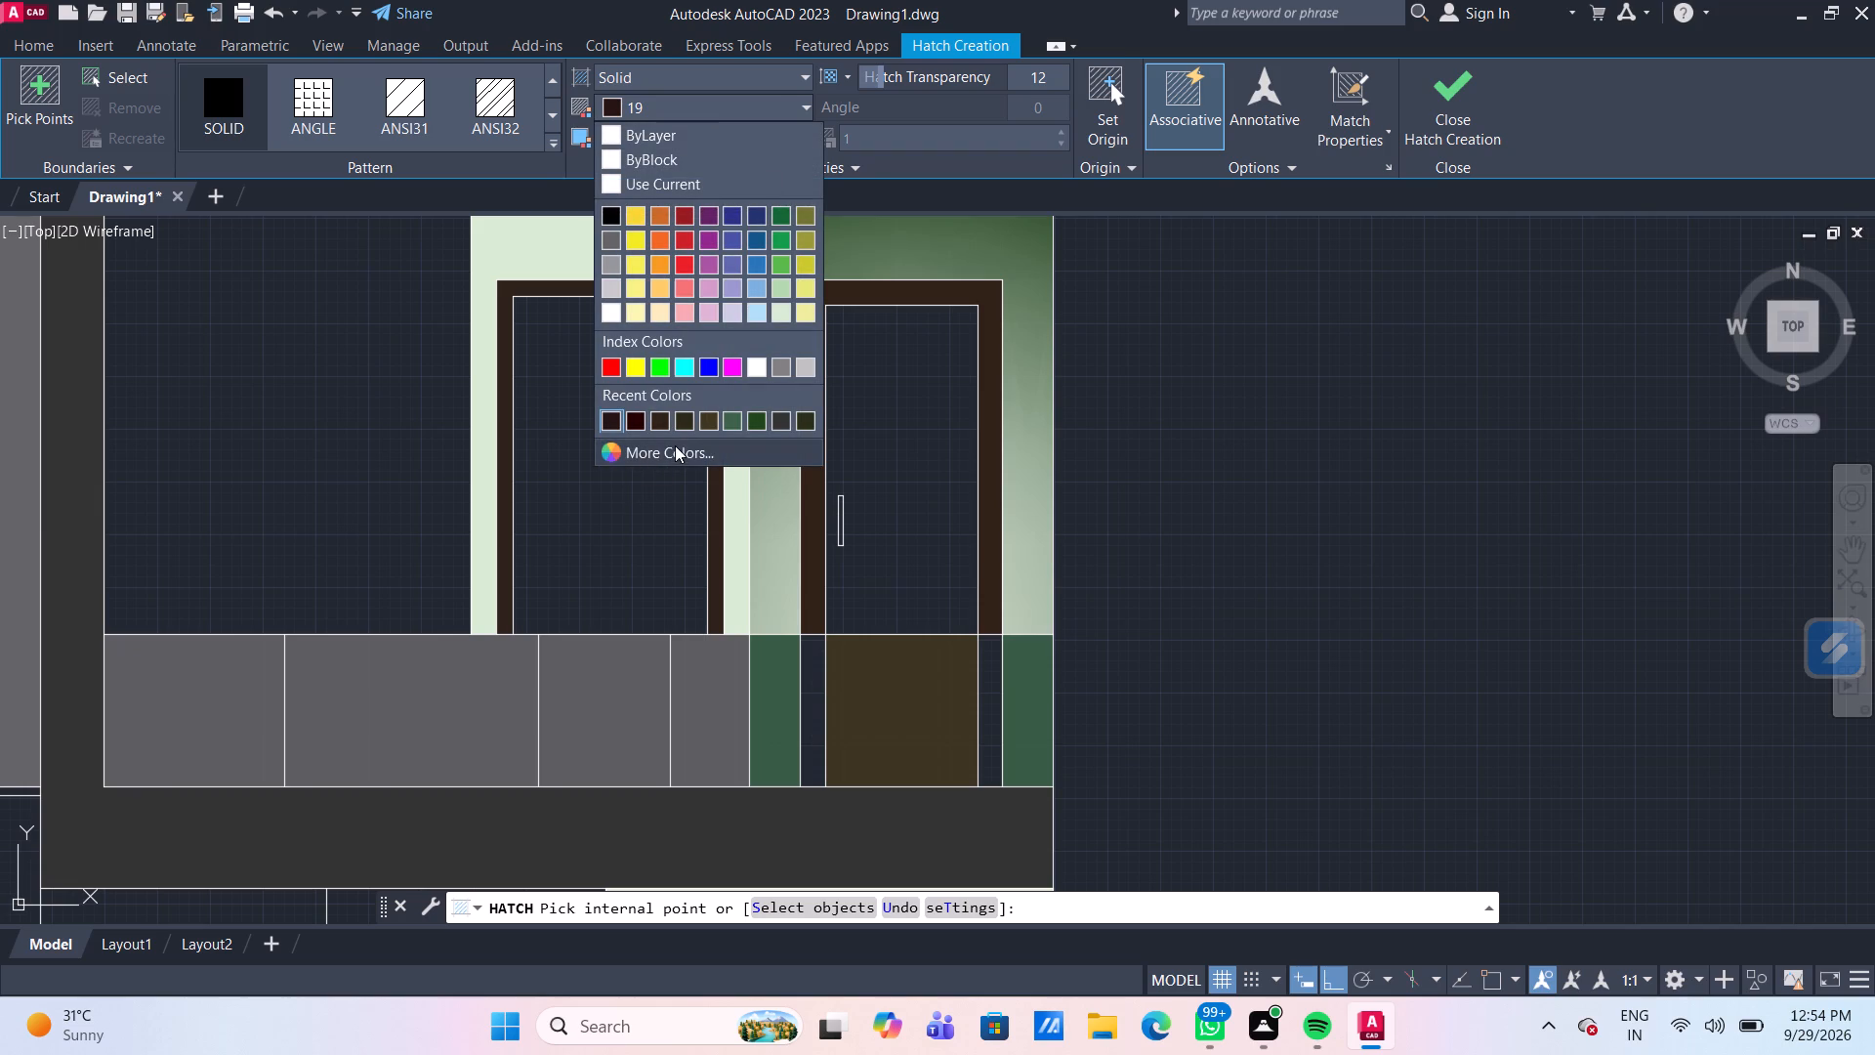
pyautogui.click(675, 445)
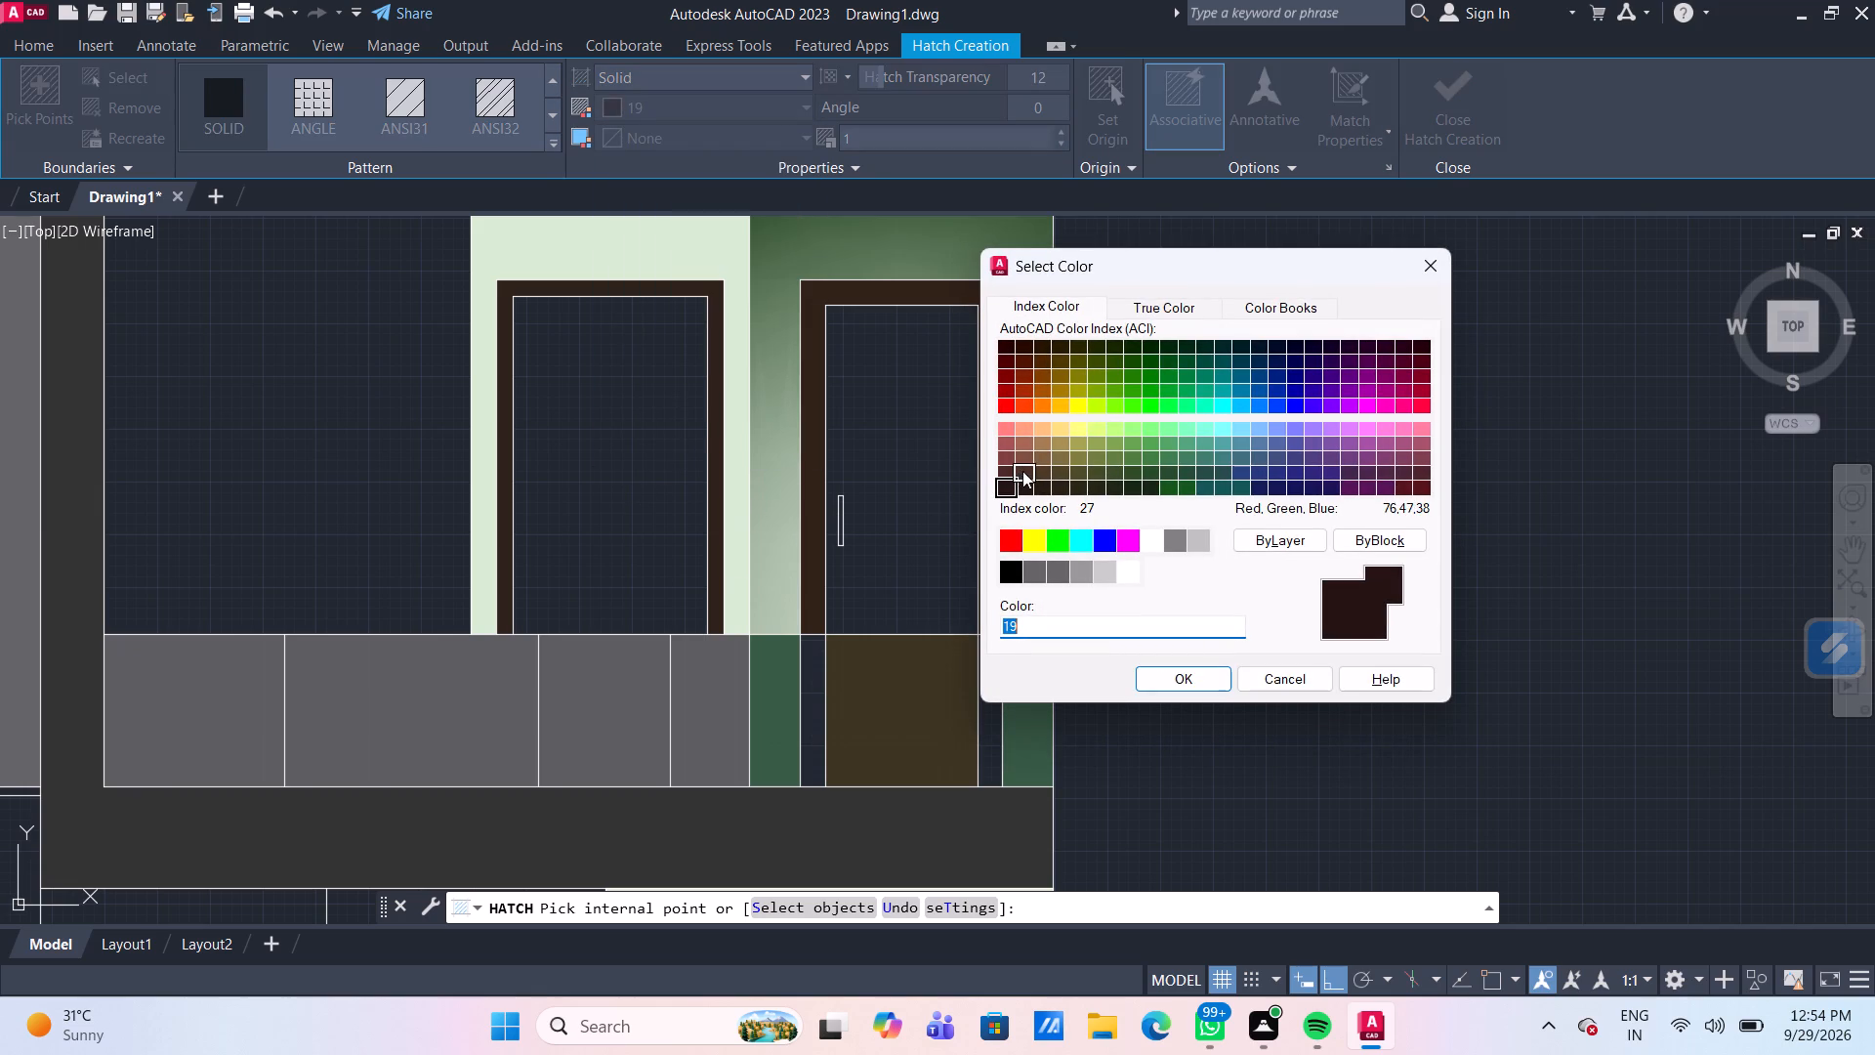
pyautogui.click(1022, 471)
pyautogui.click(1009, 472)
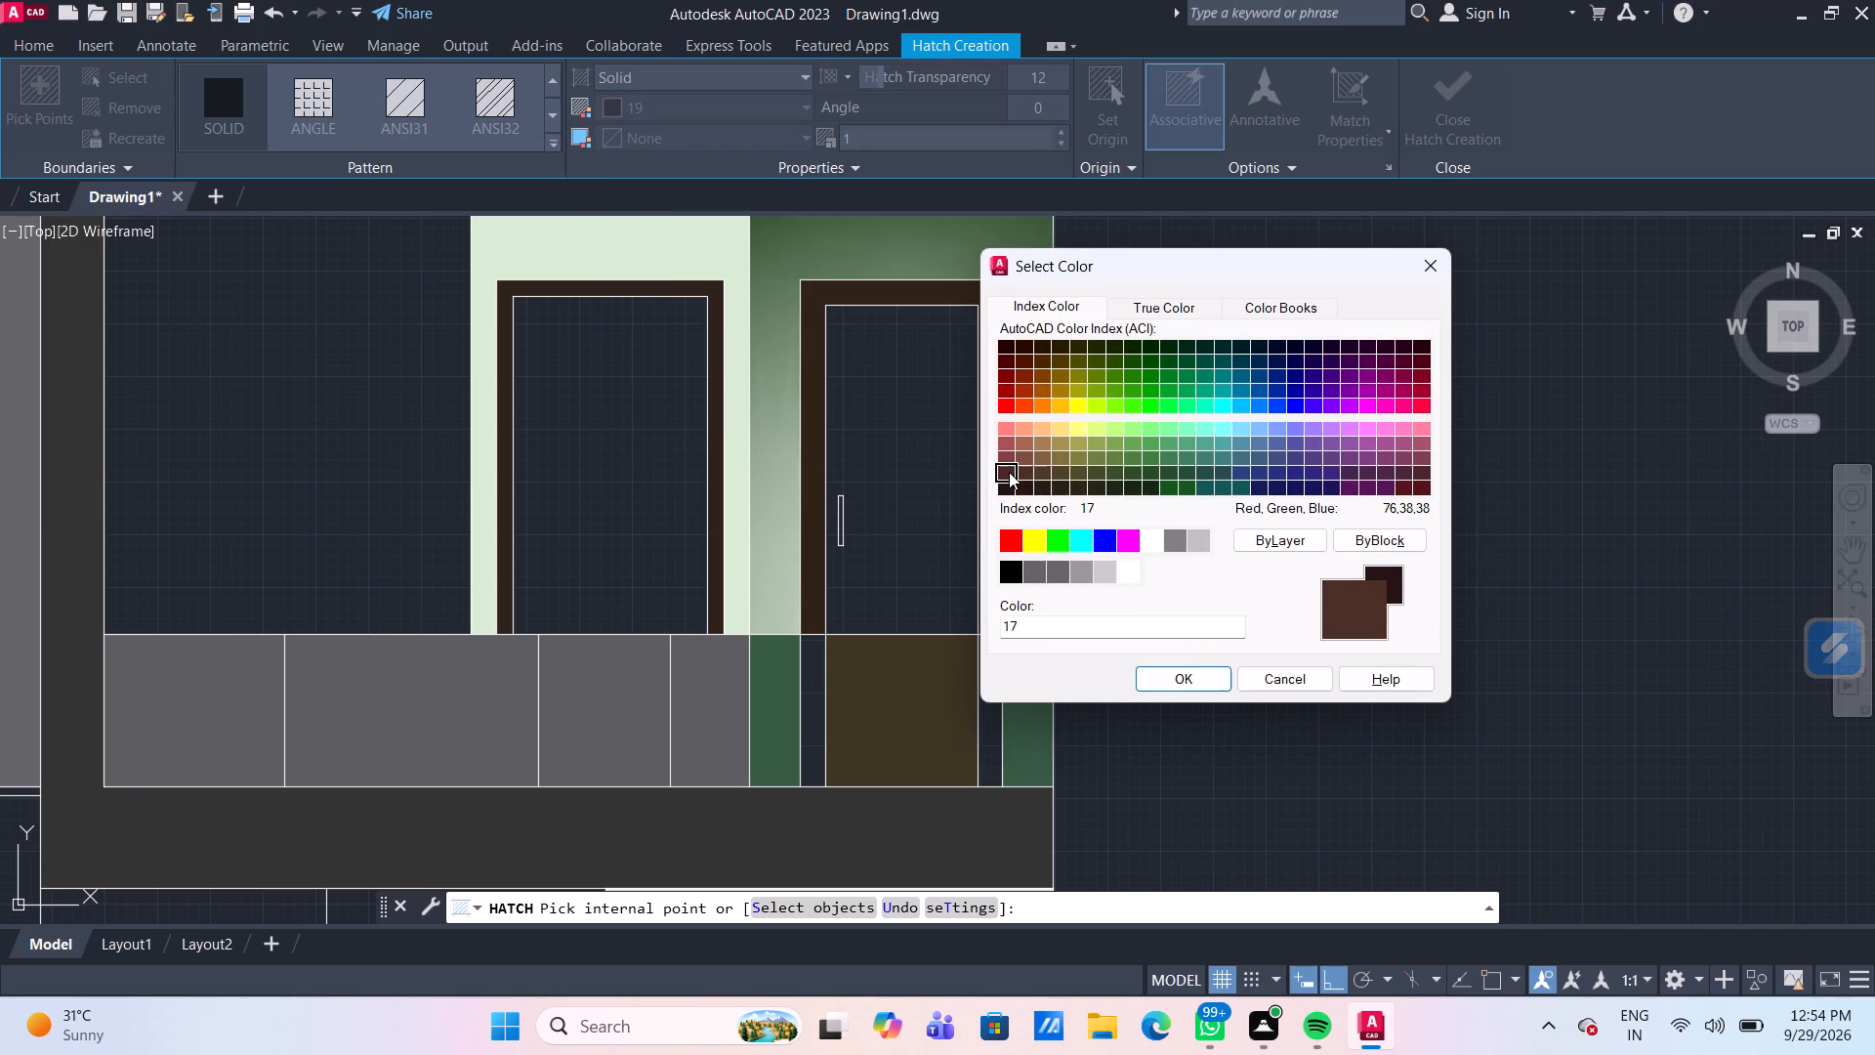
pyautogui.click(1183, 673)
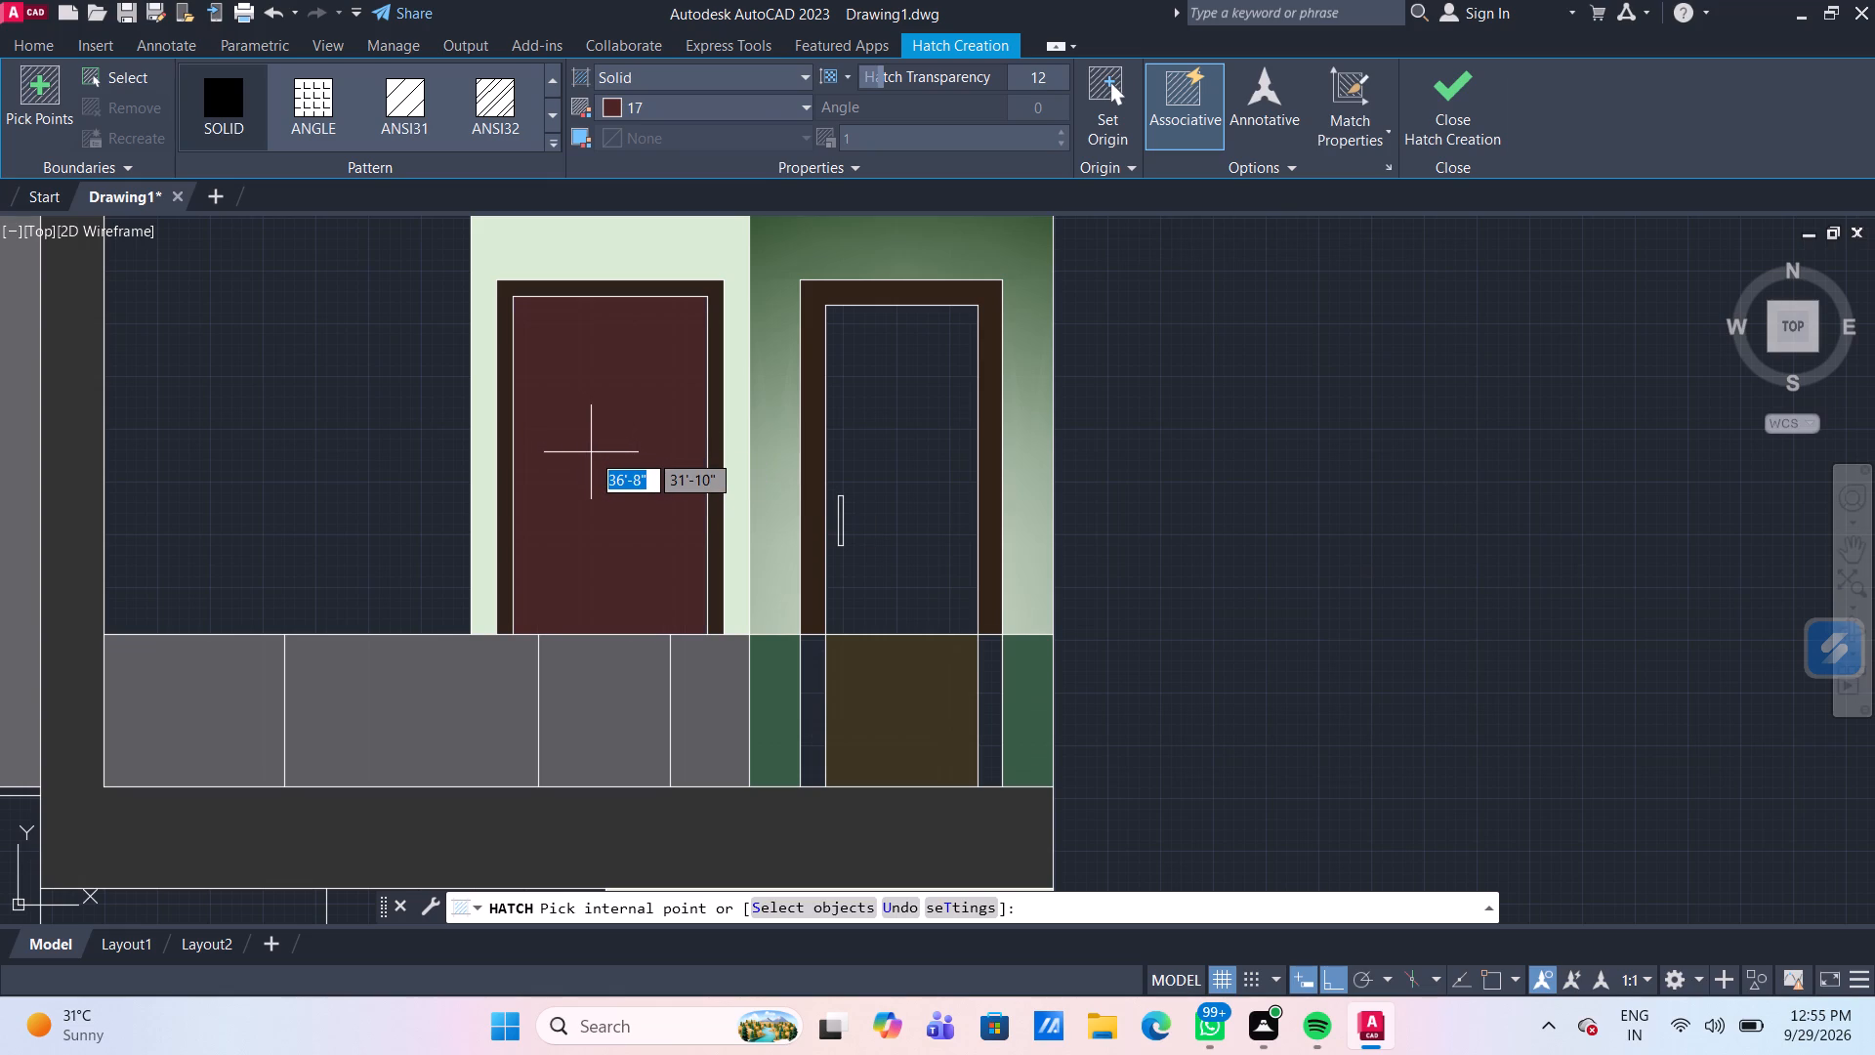
# Set the solid hatch colour to index colour 19 for the opening beside the balcony door.
pyautogui.click(756, 108)
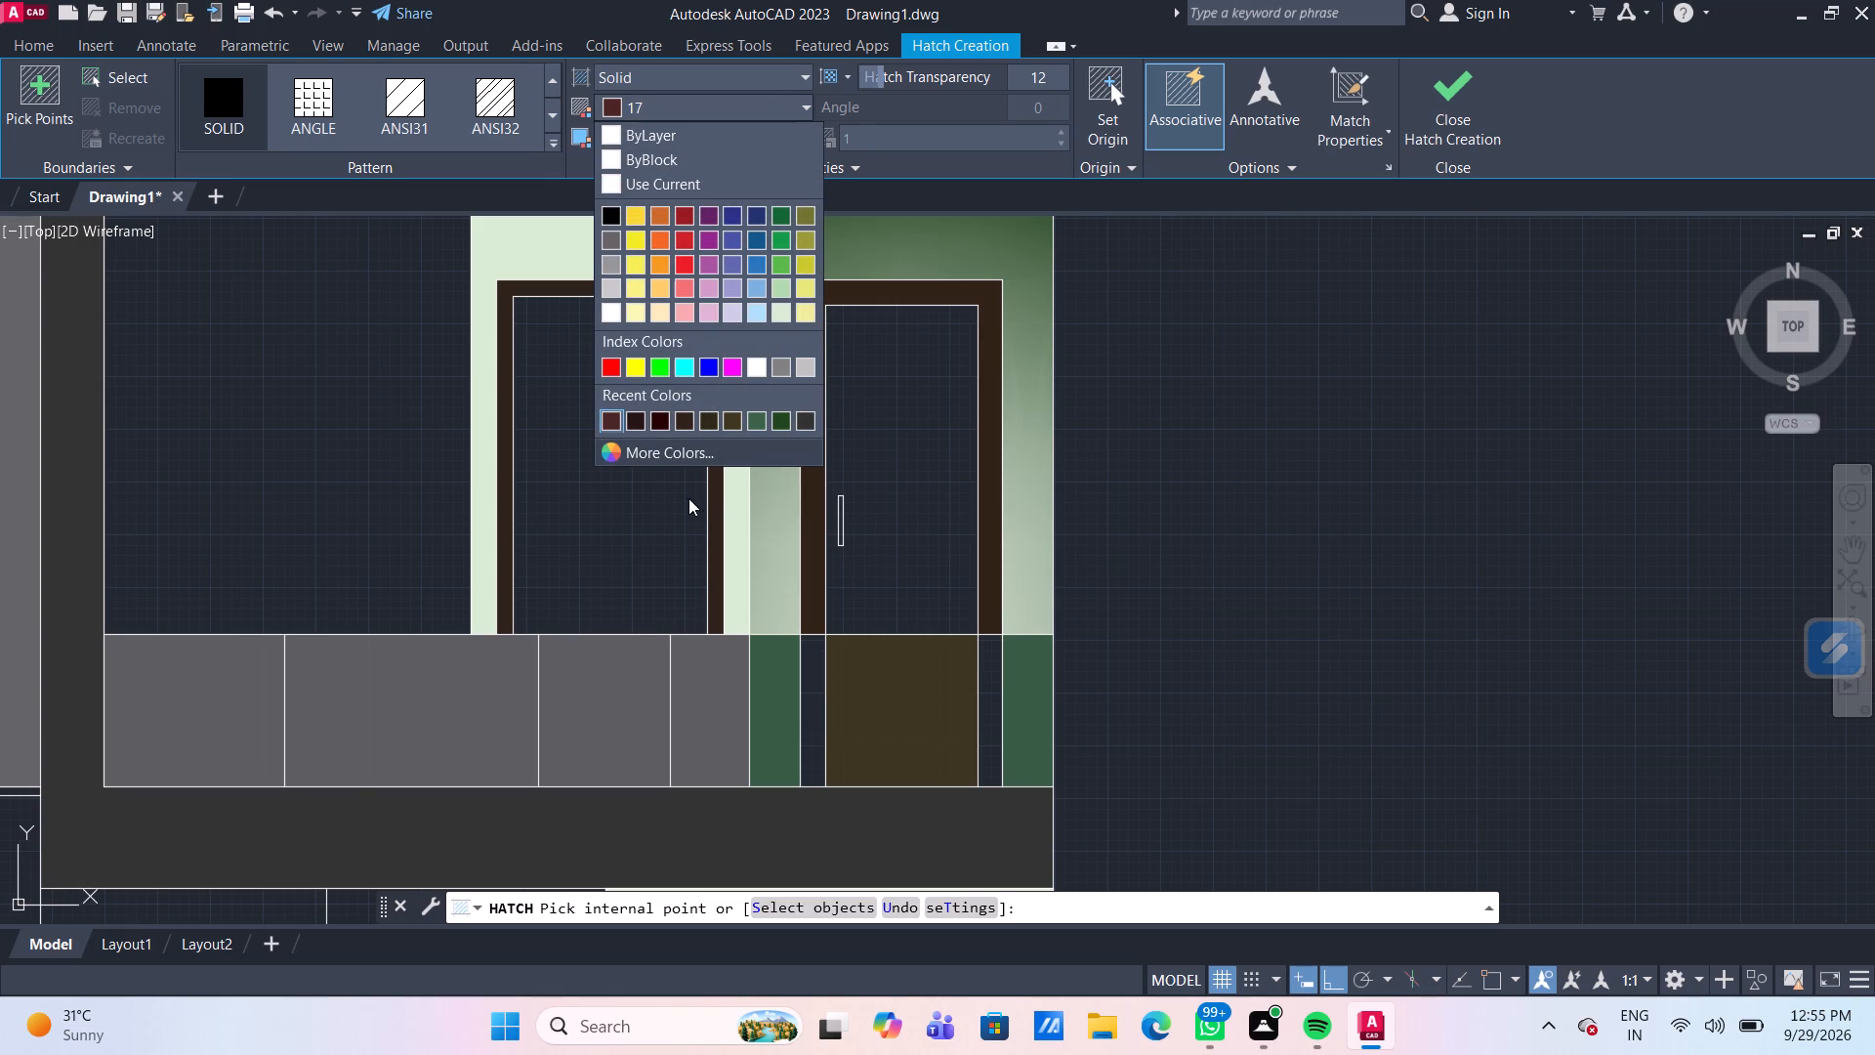
pyautogui.click(687, 455)
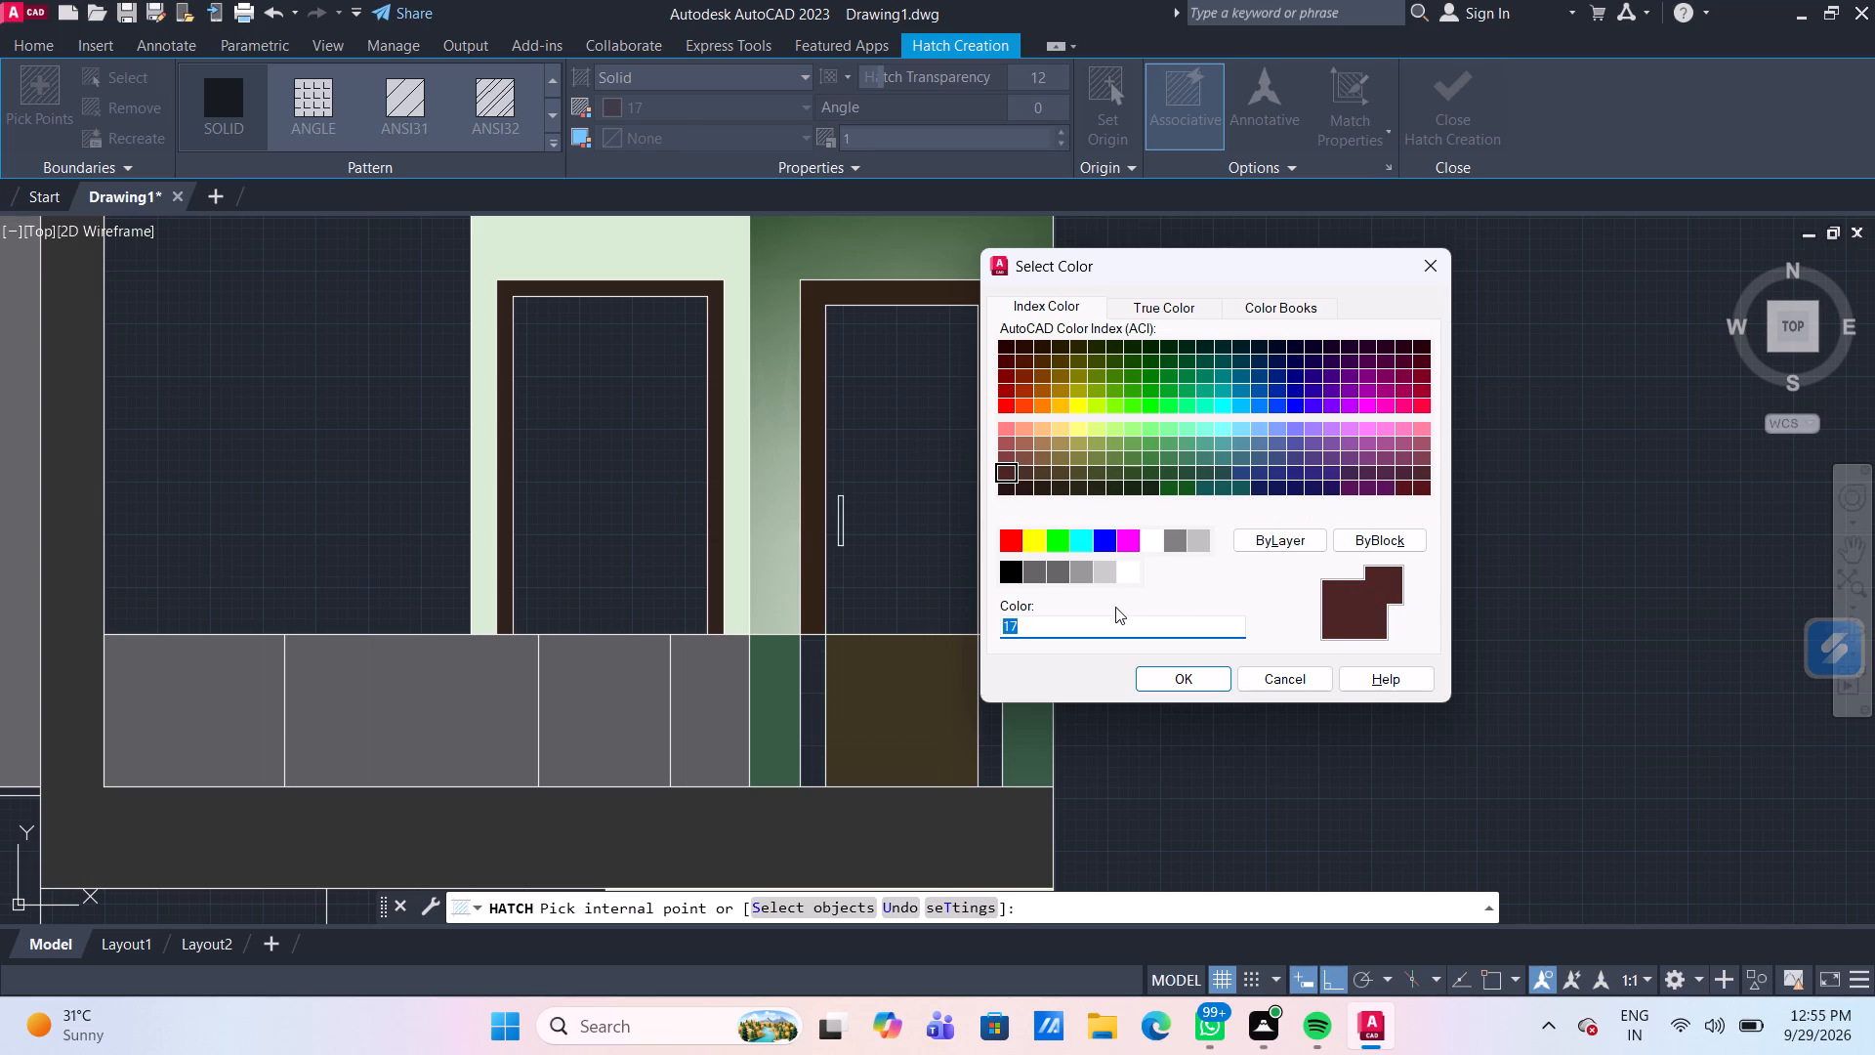
pyautogui.click(1031, 470)
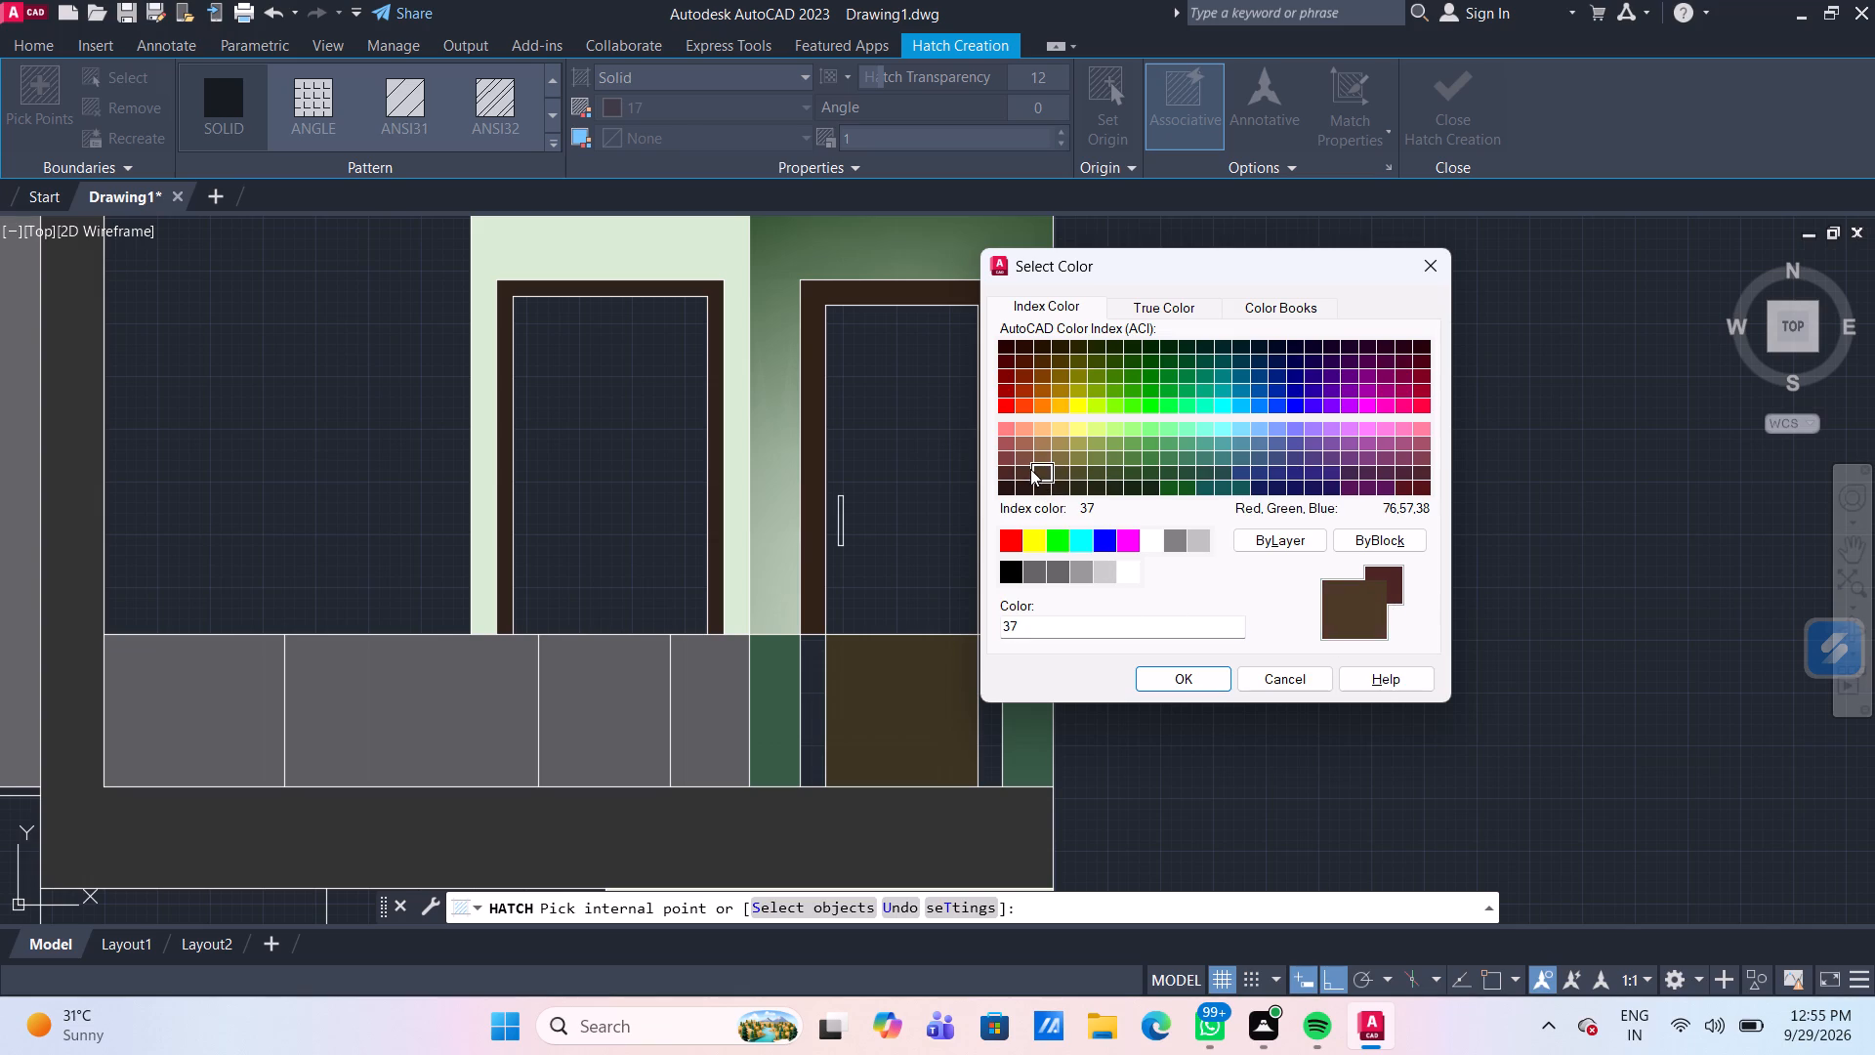
pyautogui.click(1007, 476)
pyautogui.click(1006, 487)
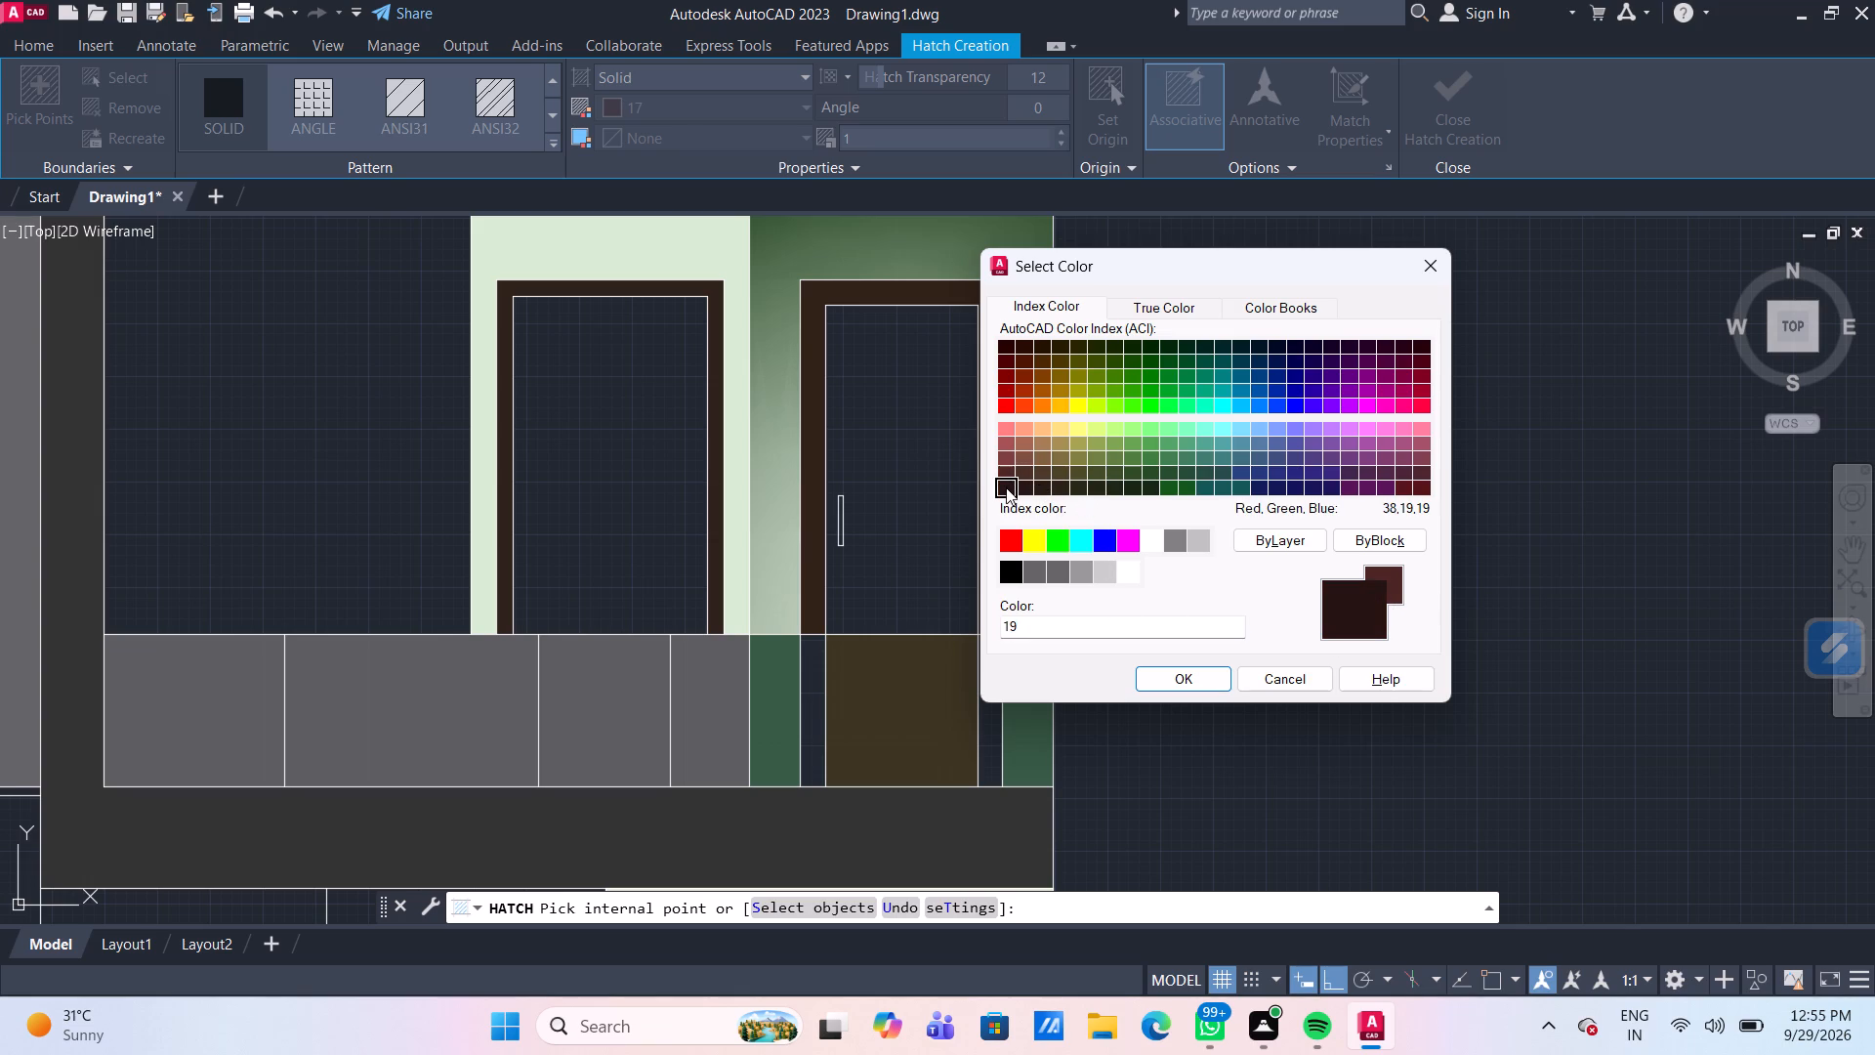
pyautogui.click(1173, 682)
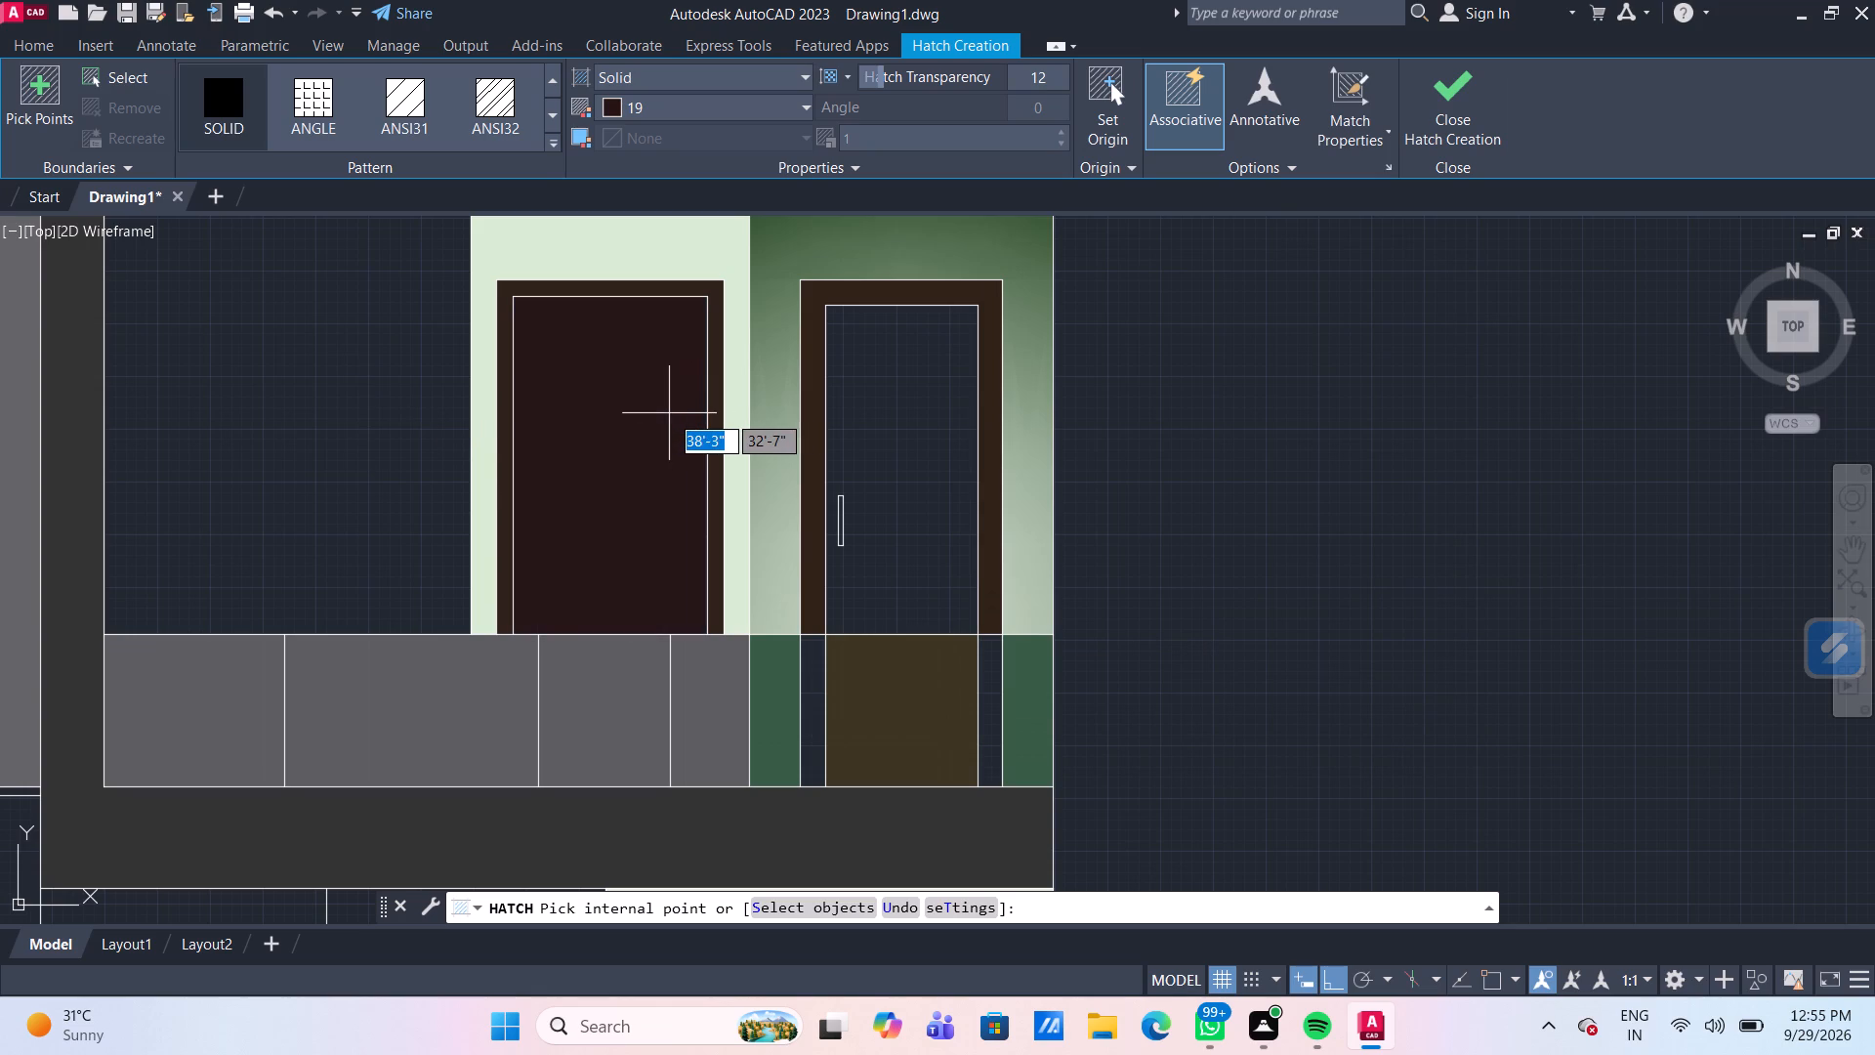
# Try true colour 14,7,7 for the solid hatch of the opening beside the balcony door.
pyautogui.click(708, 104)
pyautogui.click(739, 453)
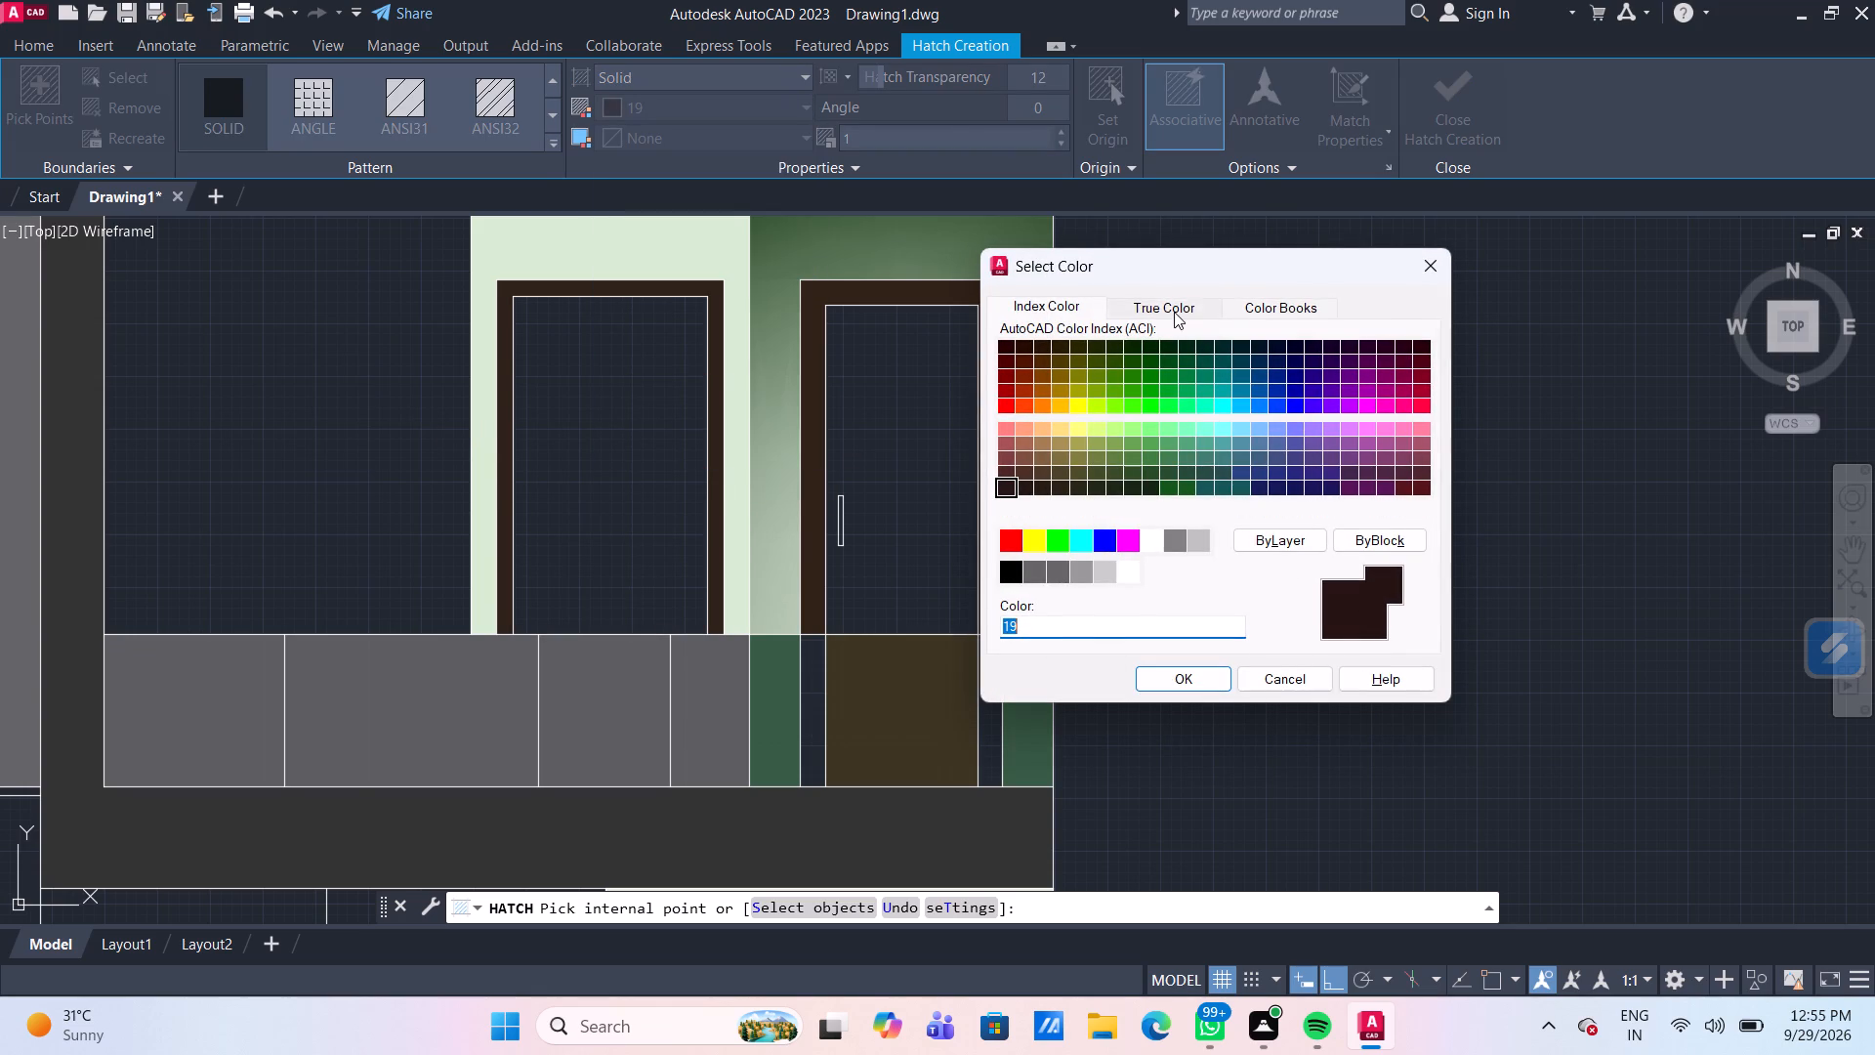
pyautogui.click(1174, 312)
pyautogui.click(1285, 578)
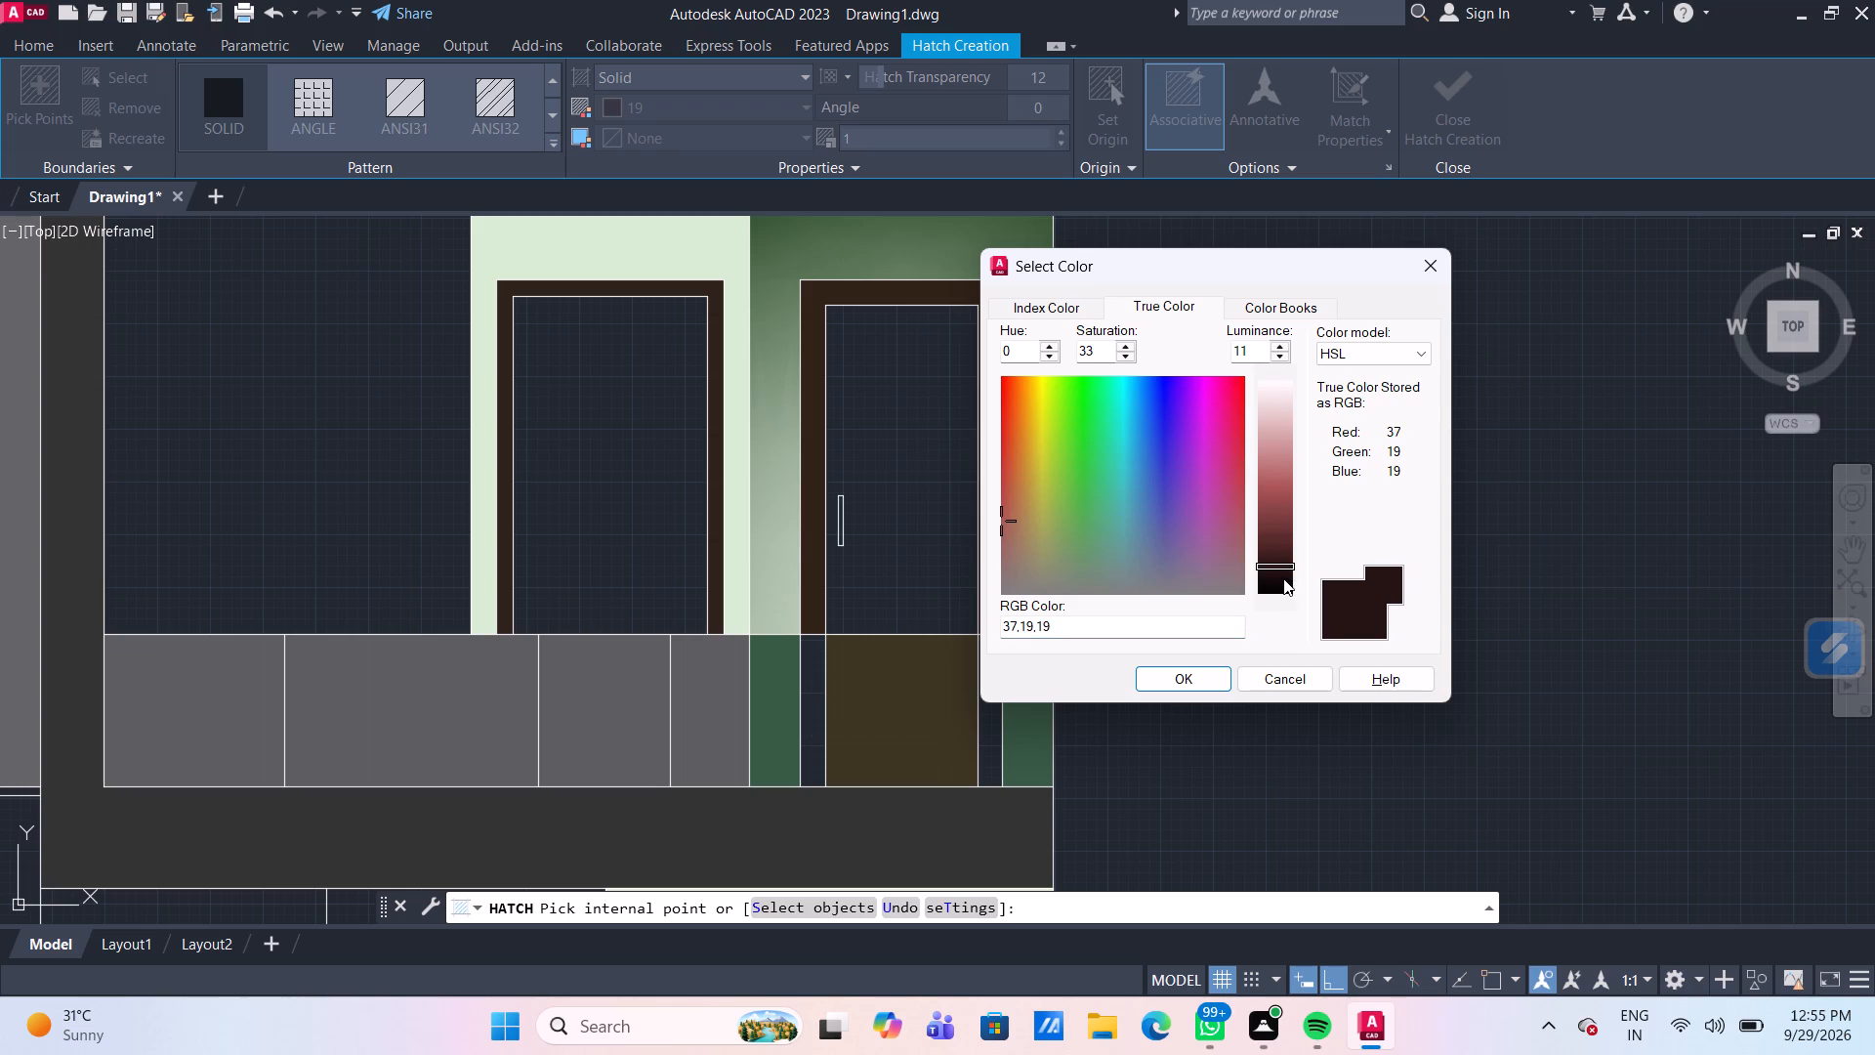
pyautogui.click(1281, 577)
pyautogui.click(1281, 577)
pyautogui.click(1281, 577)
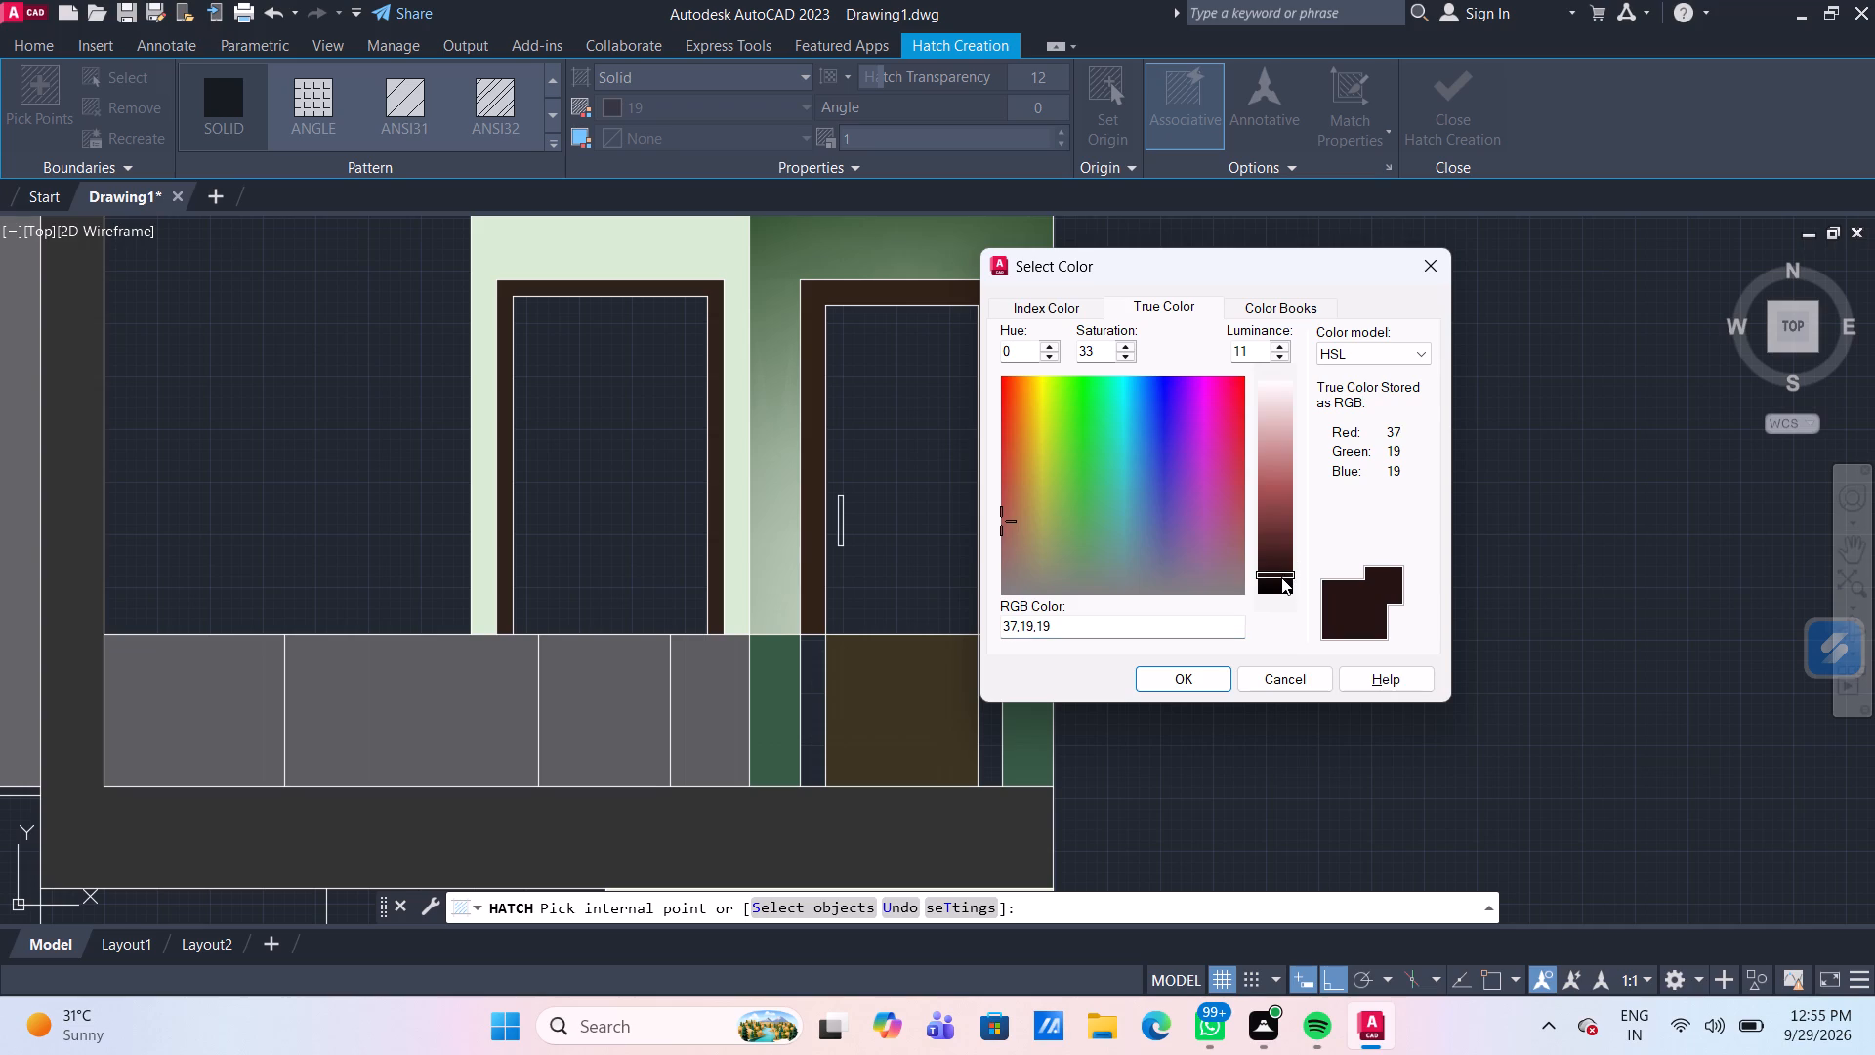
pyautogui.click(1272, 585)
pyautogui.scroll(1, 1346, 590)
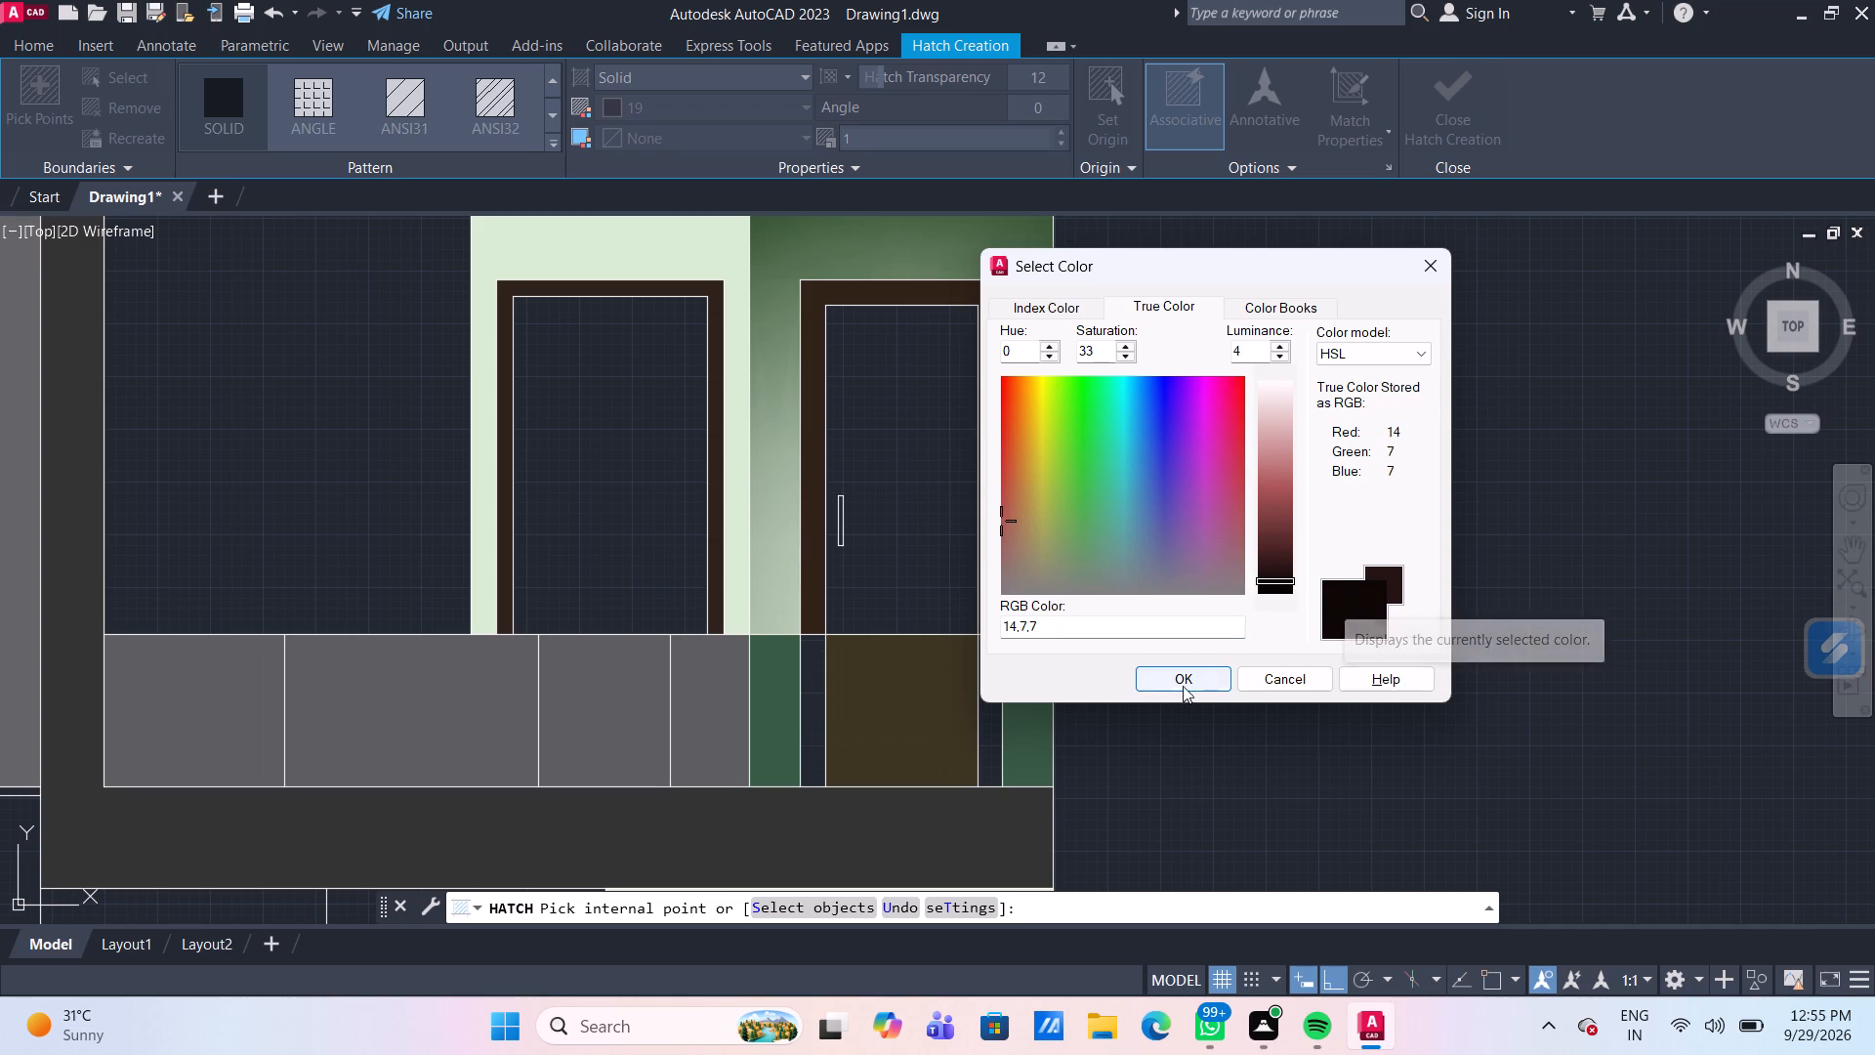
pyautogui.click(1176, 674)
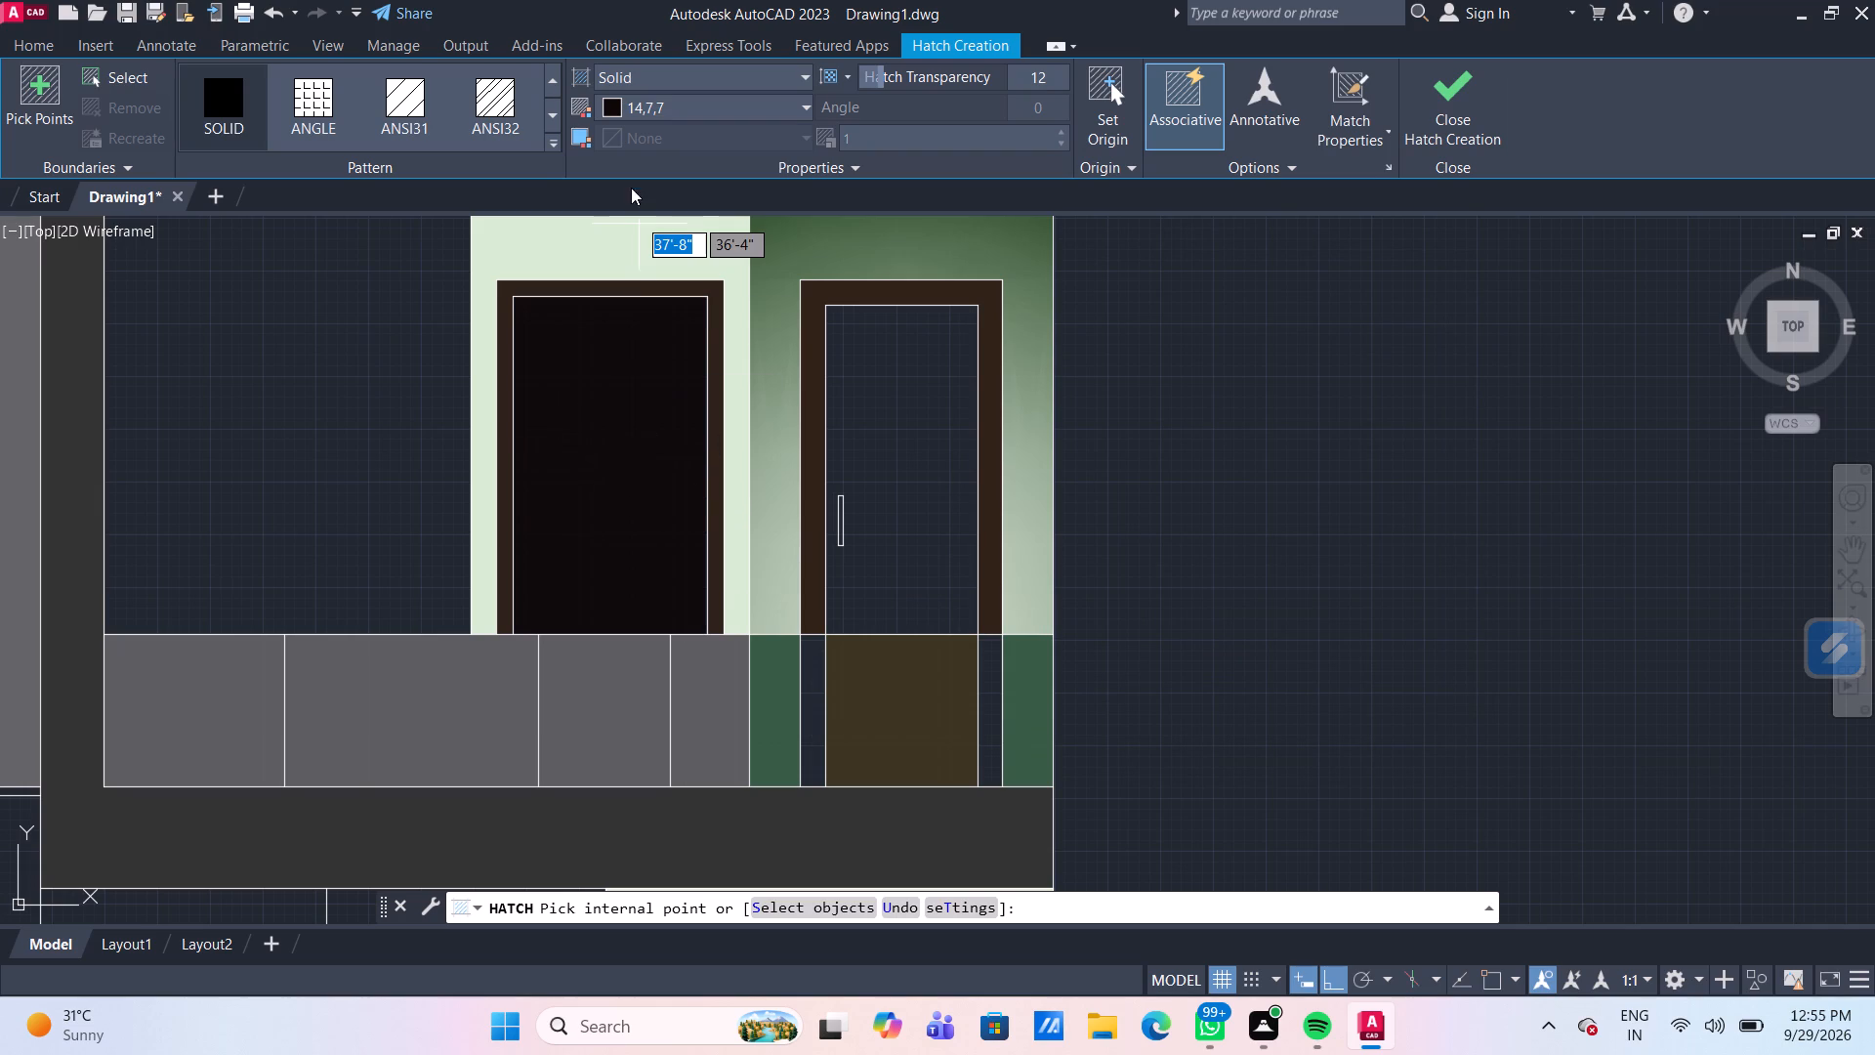
# Fill the opening beside the balcony door, above the railing line, with a solid hatch in true colour 34,17,17.
pyautogui.click(662, 101)
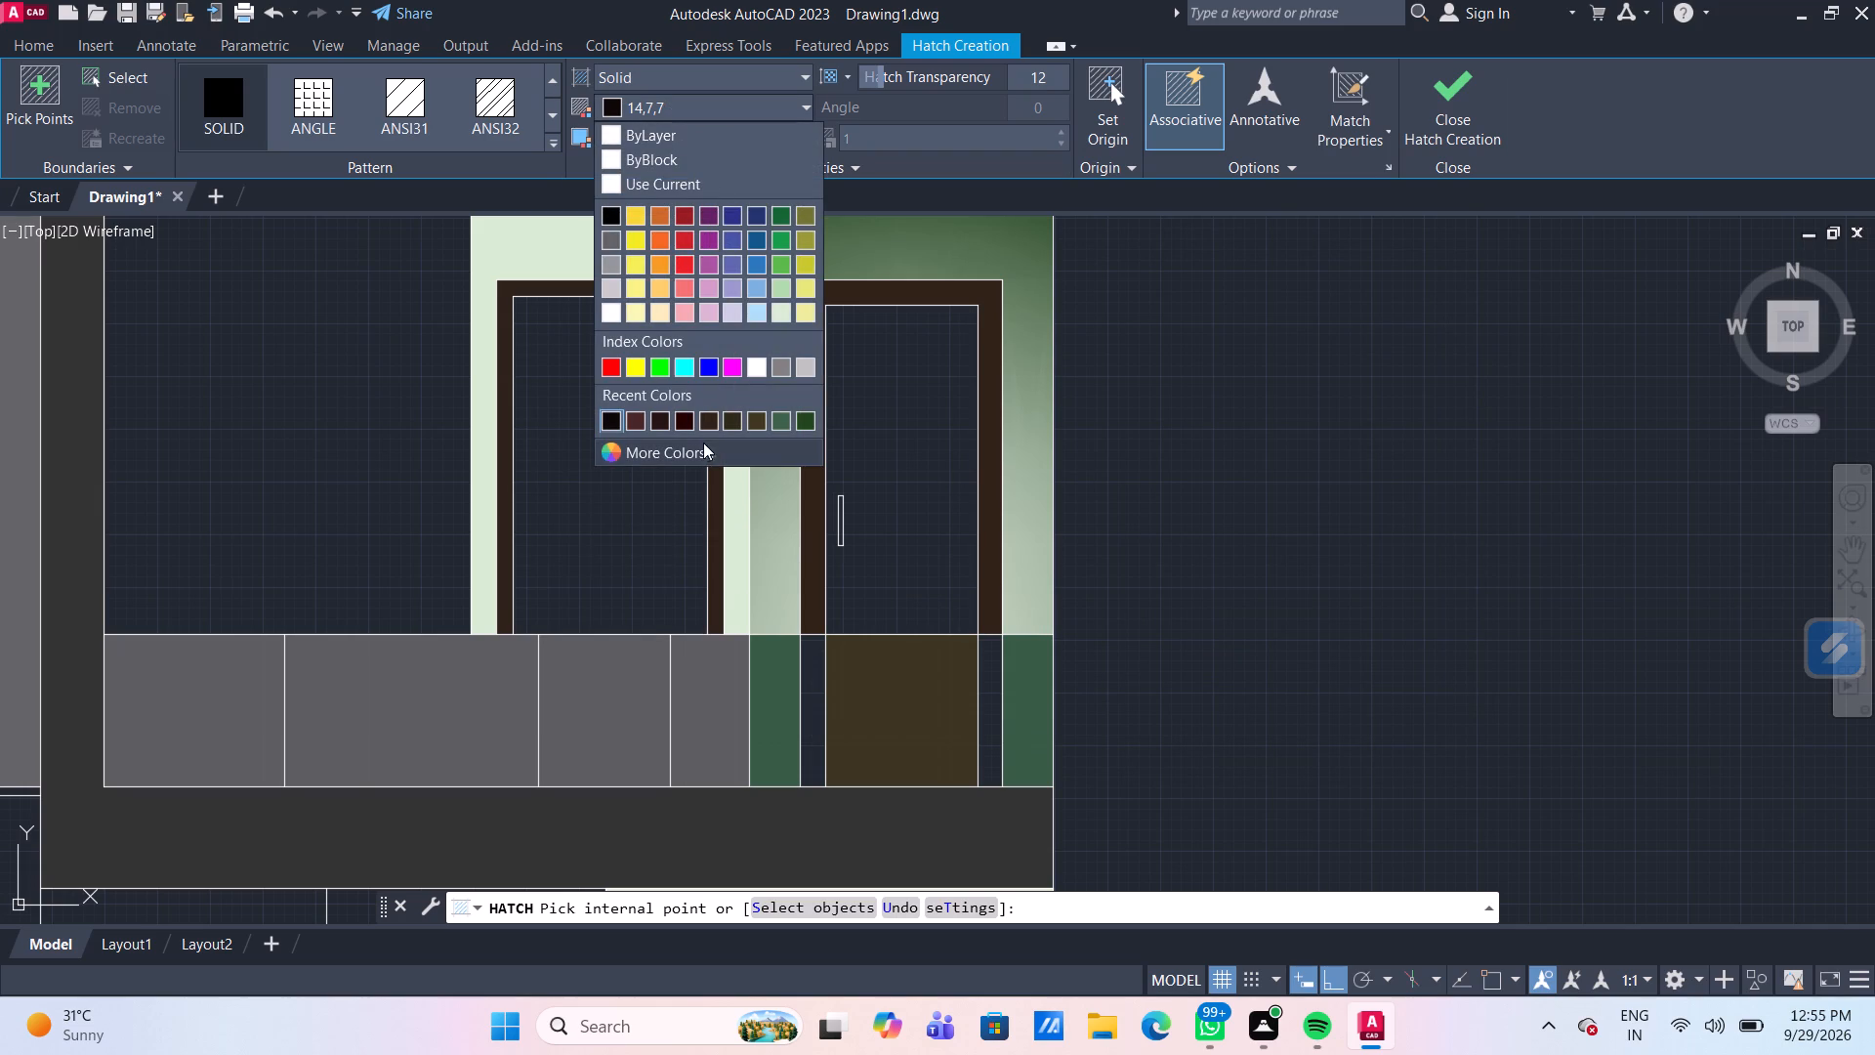
pyautogui.click(703, 455)
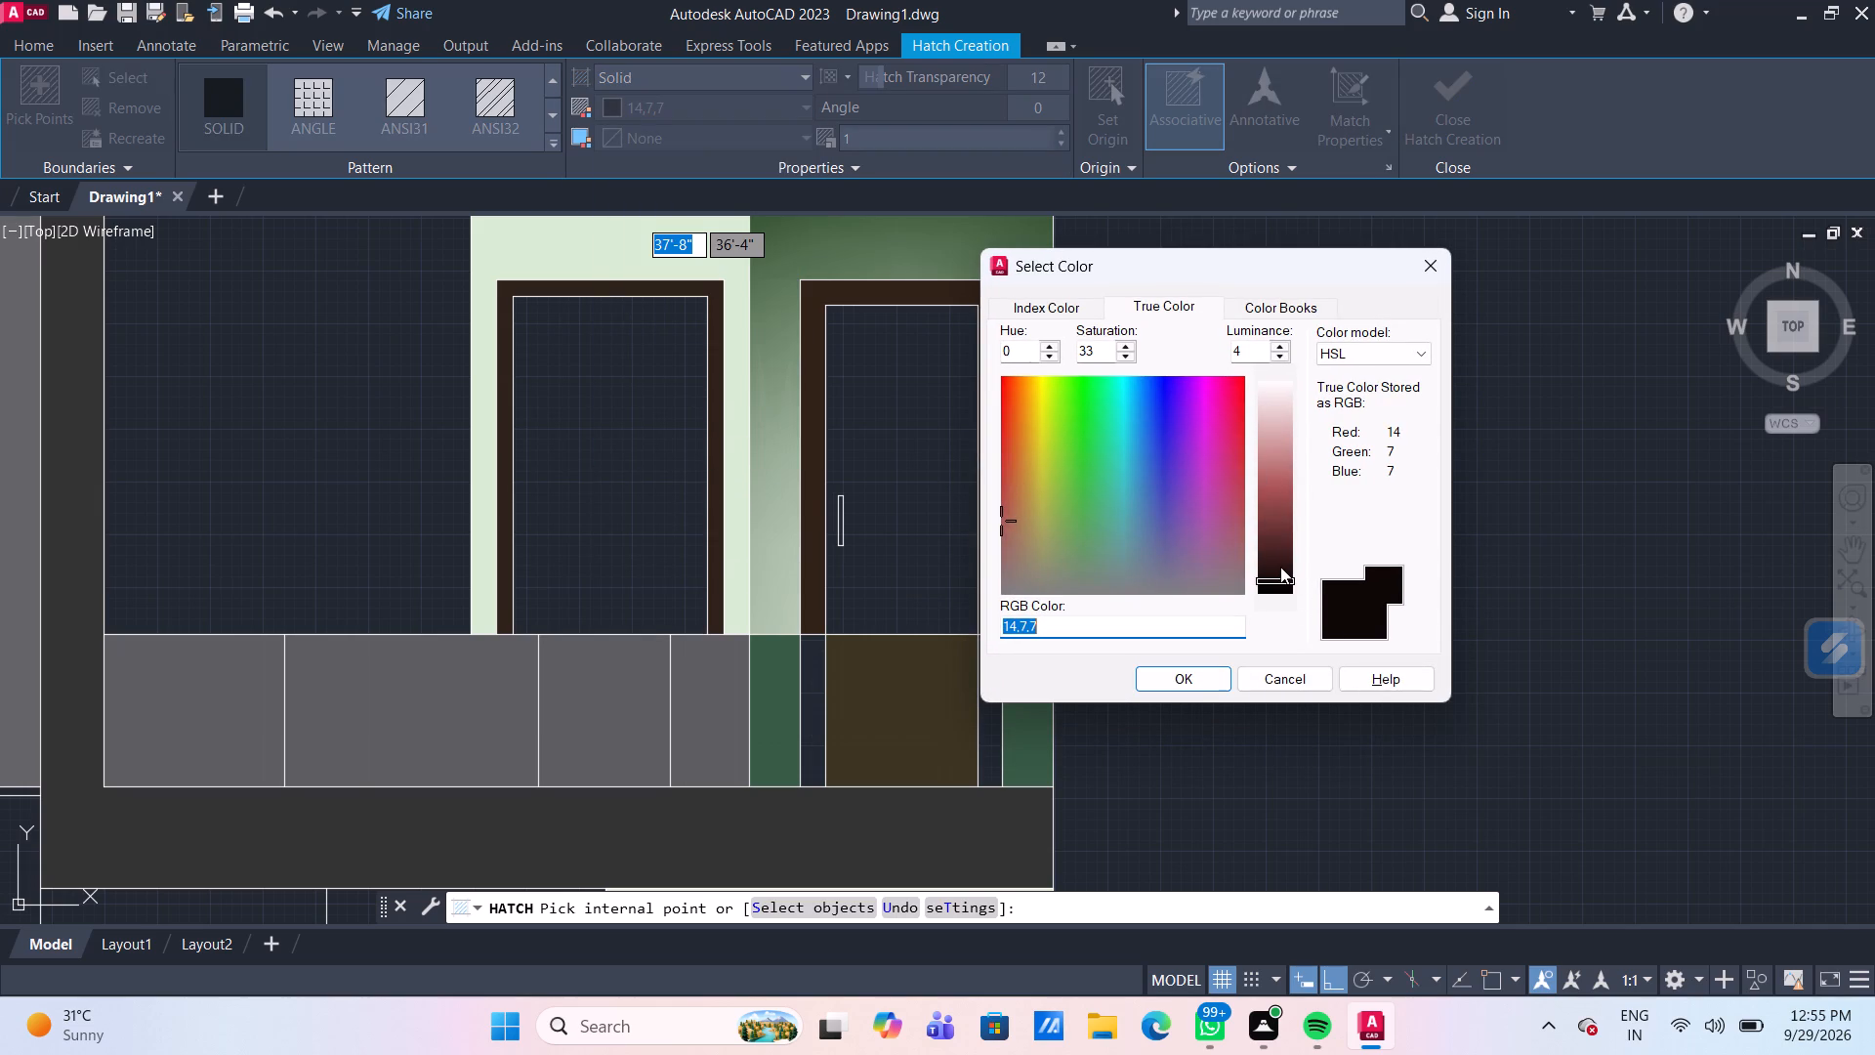
pyautogui.click(1279, 571)
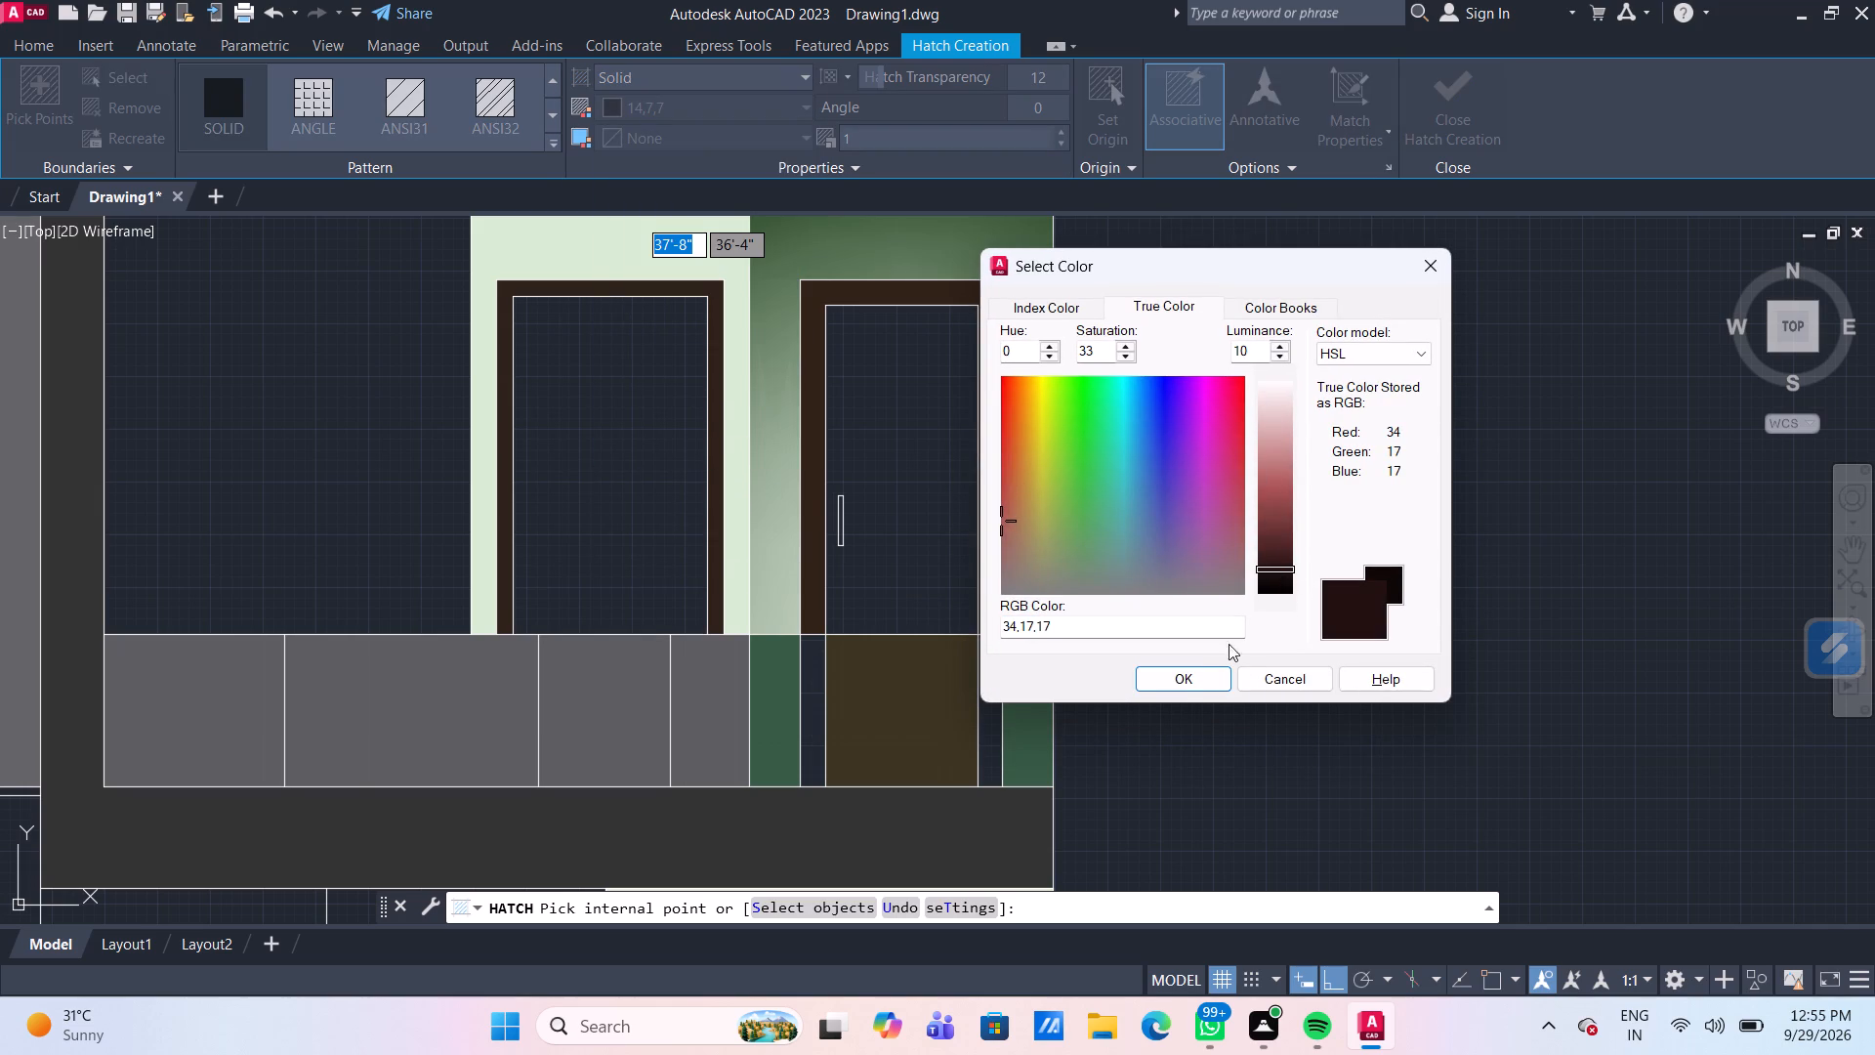
pyautogui.click(1183, 684)
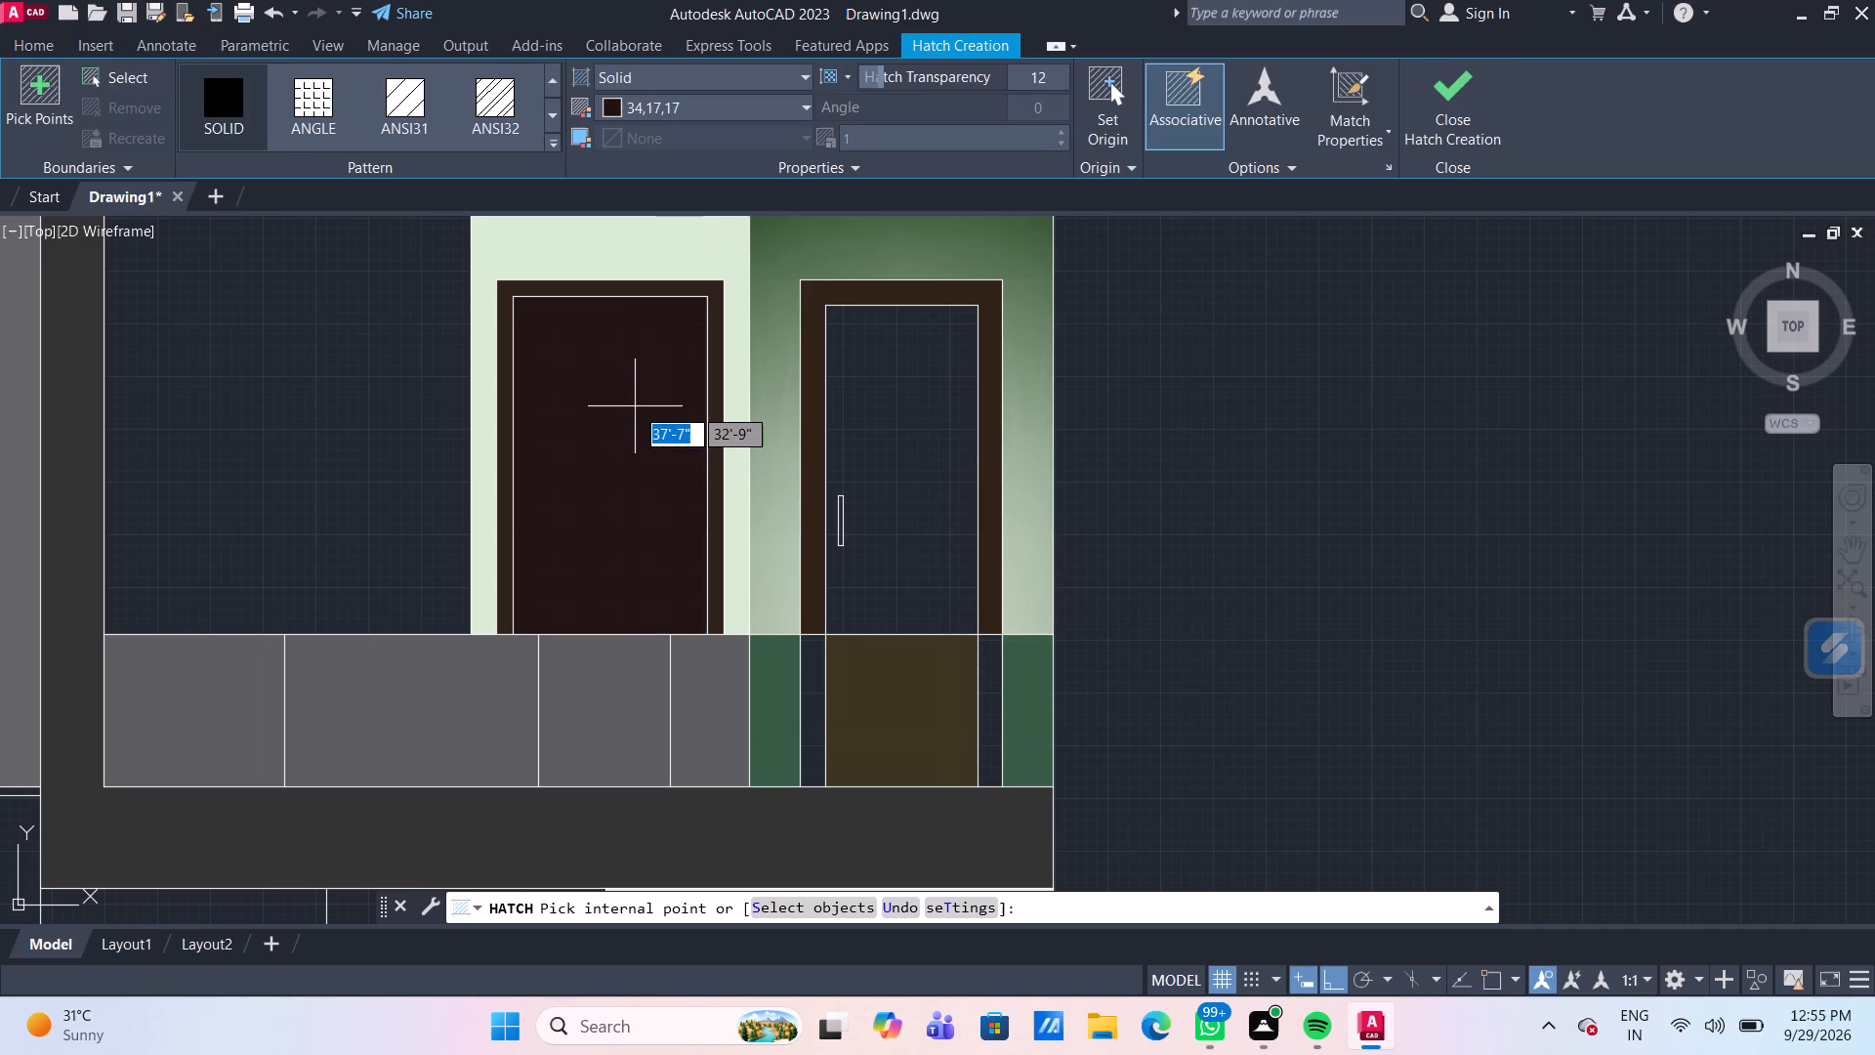
pyautogui.click(635, 406)
pyautogui.press('Return')
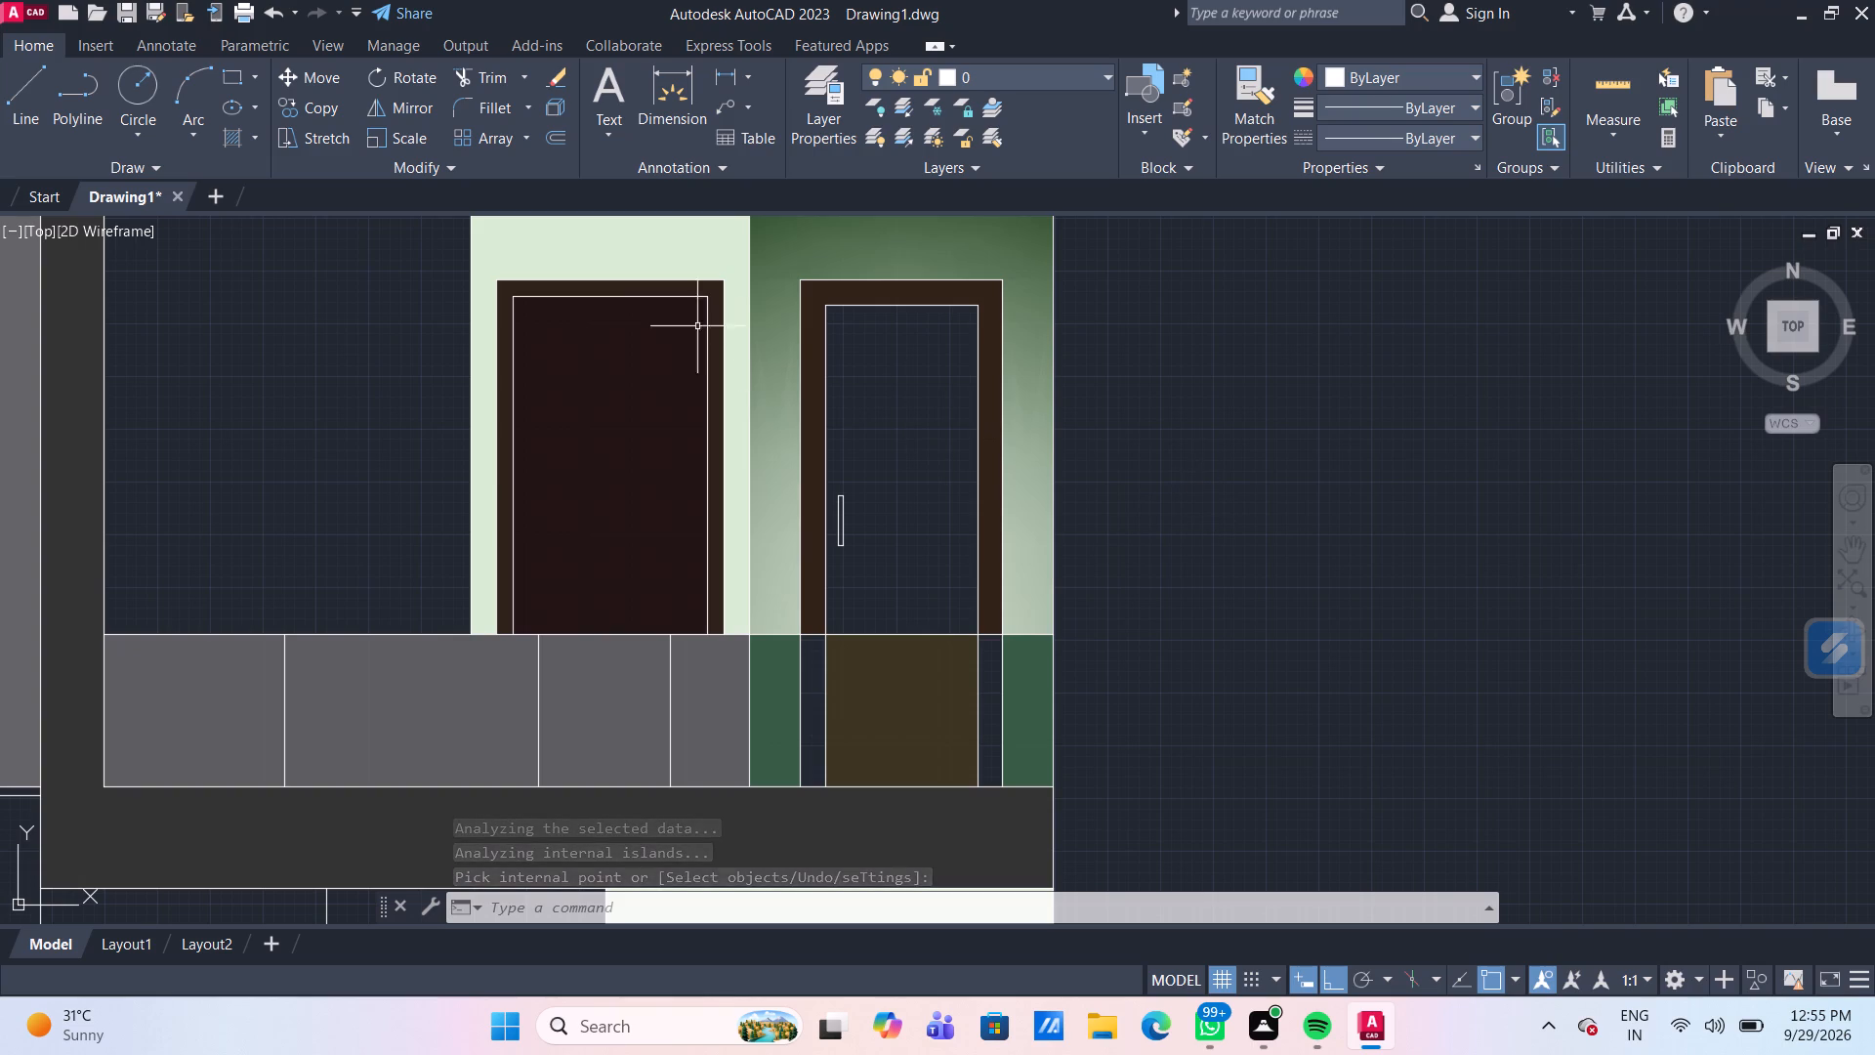
# Start a new solid hatch and try index colour 17 on the upper part of the balcony door leaf.
pyautogui.click(233, 139)
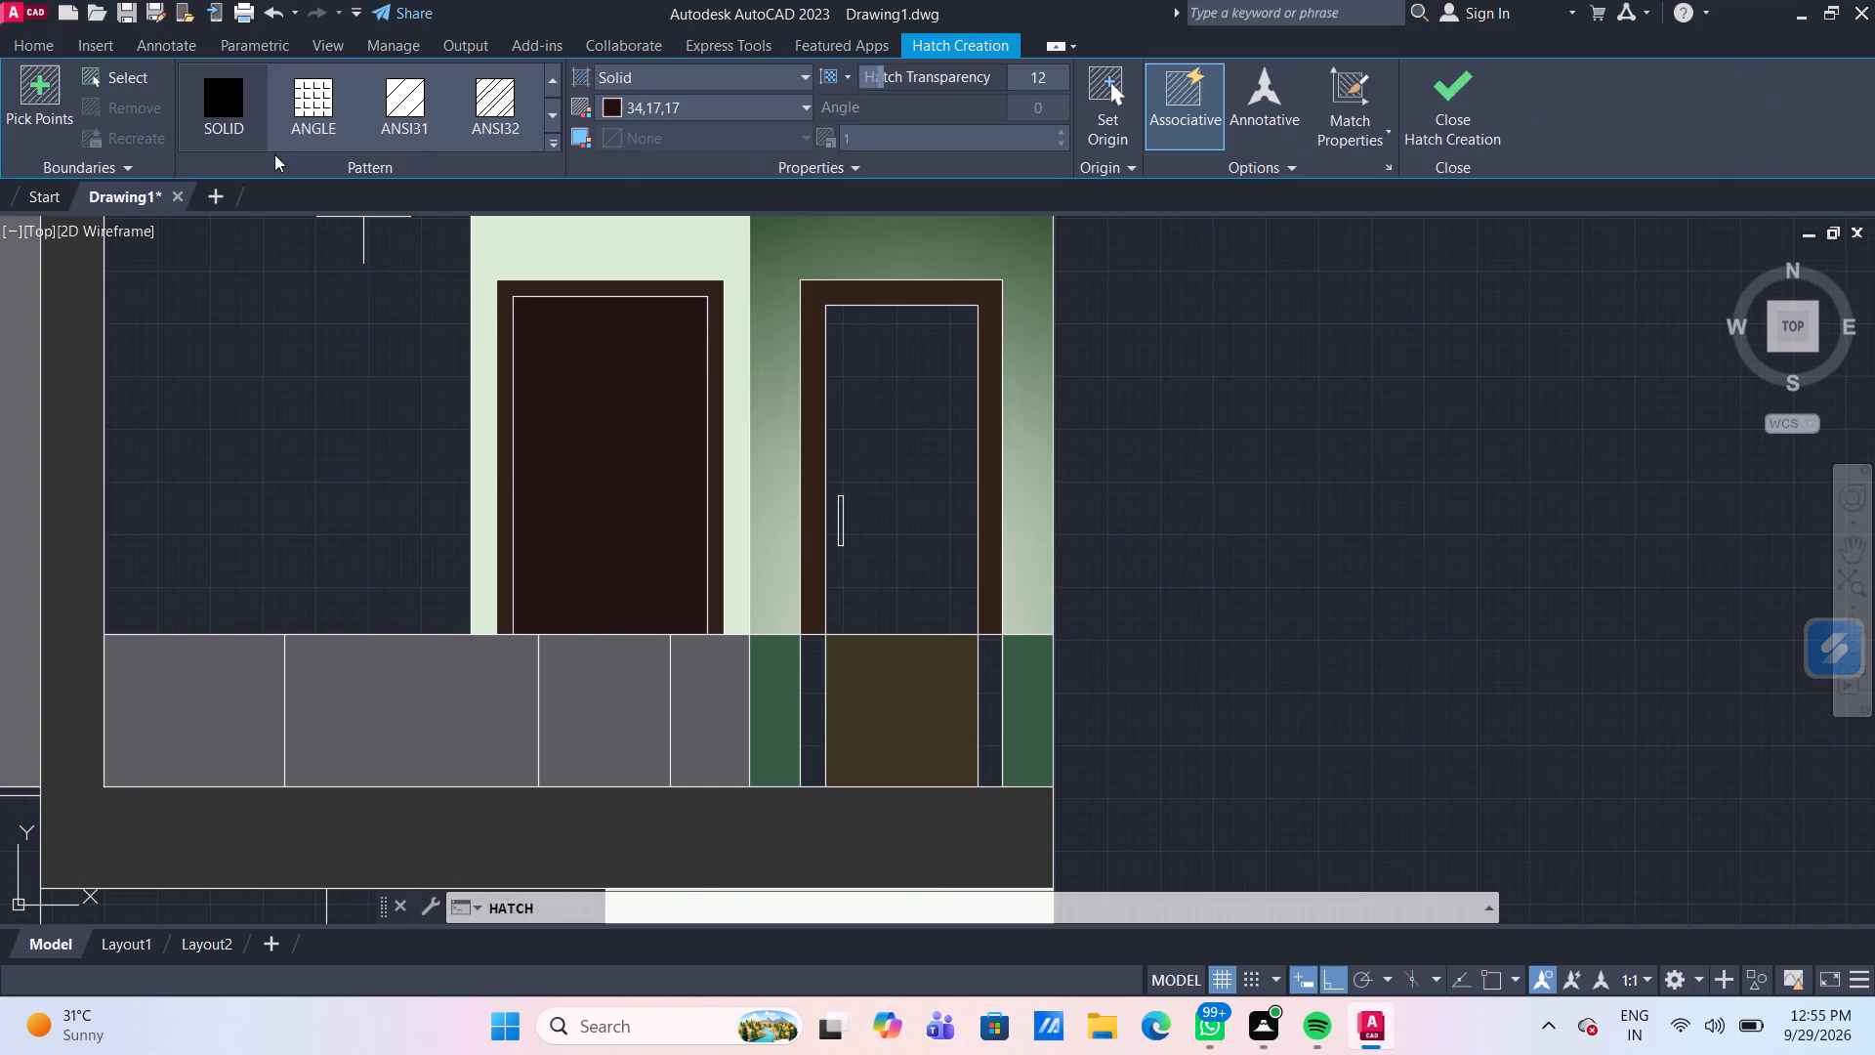
pyautogui.click(771, 112)
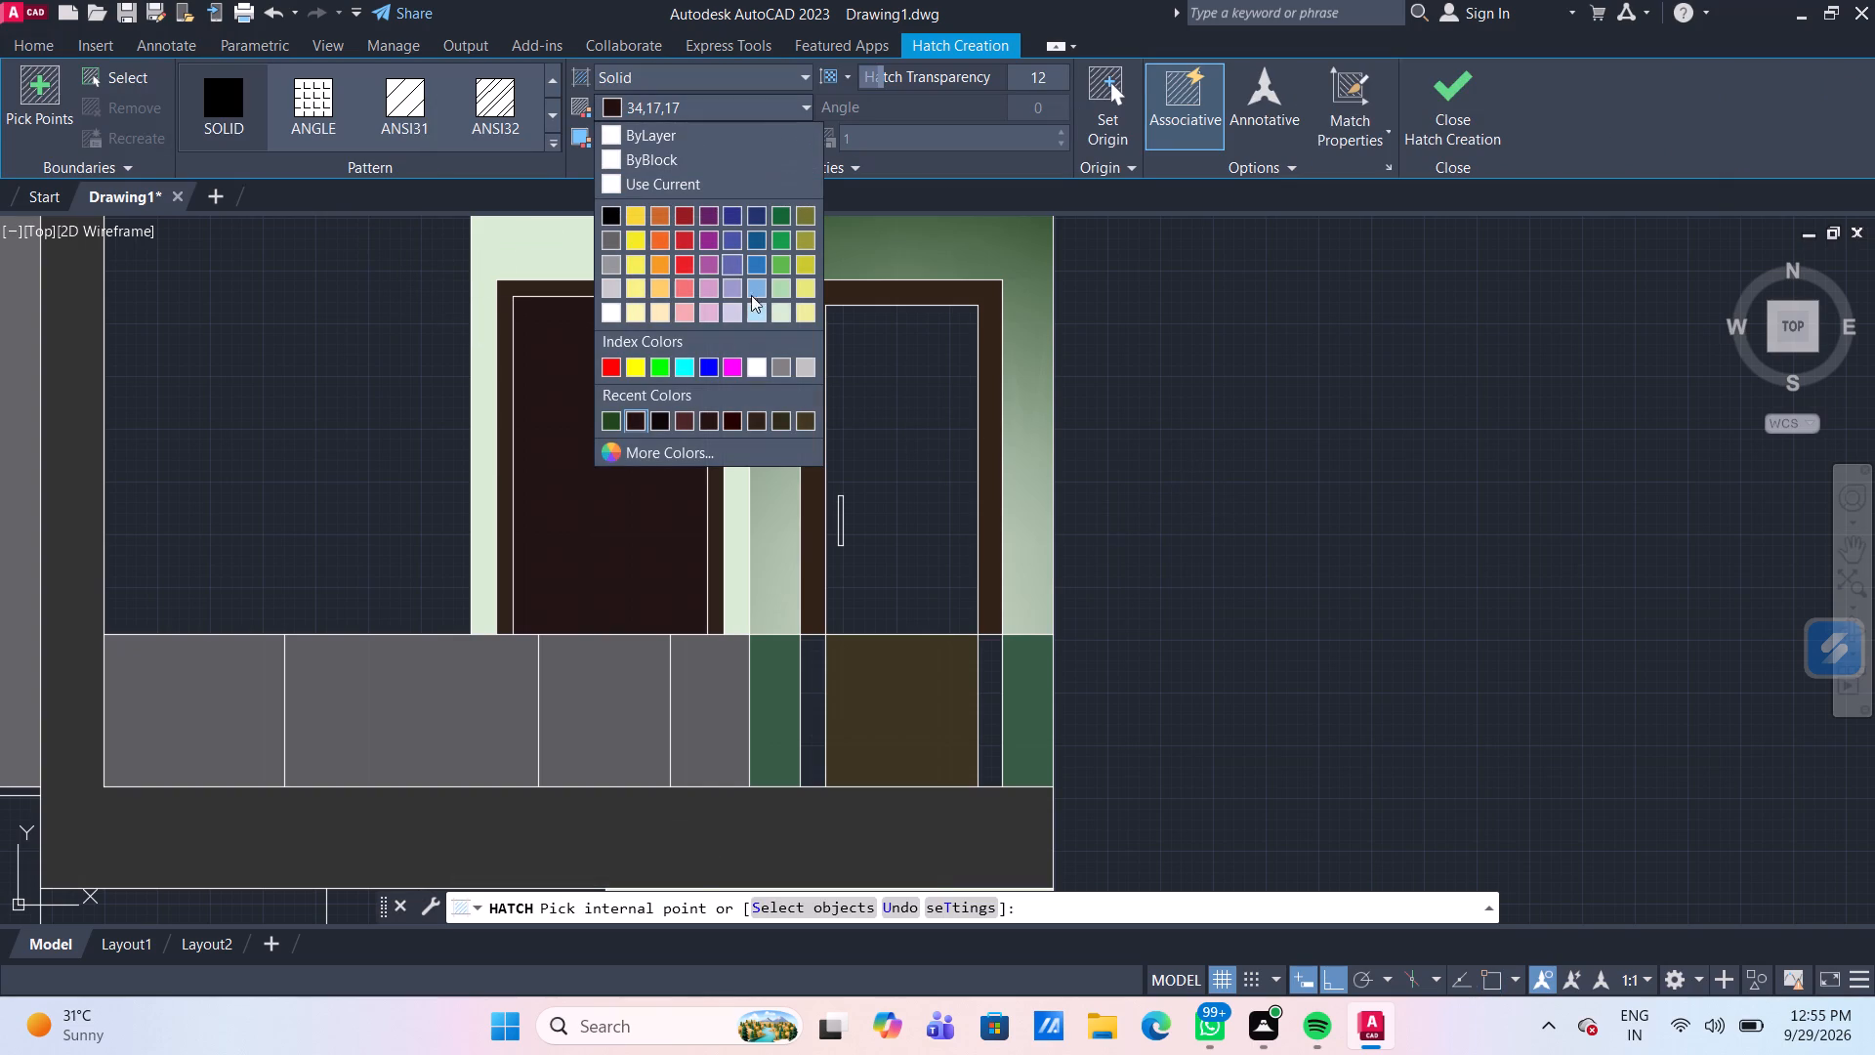
pyautogui.click(688, 420)
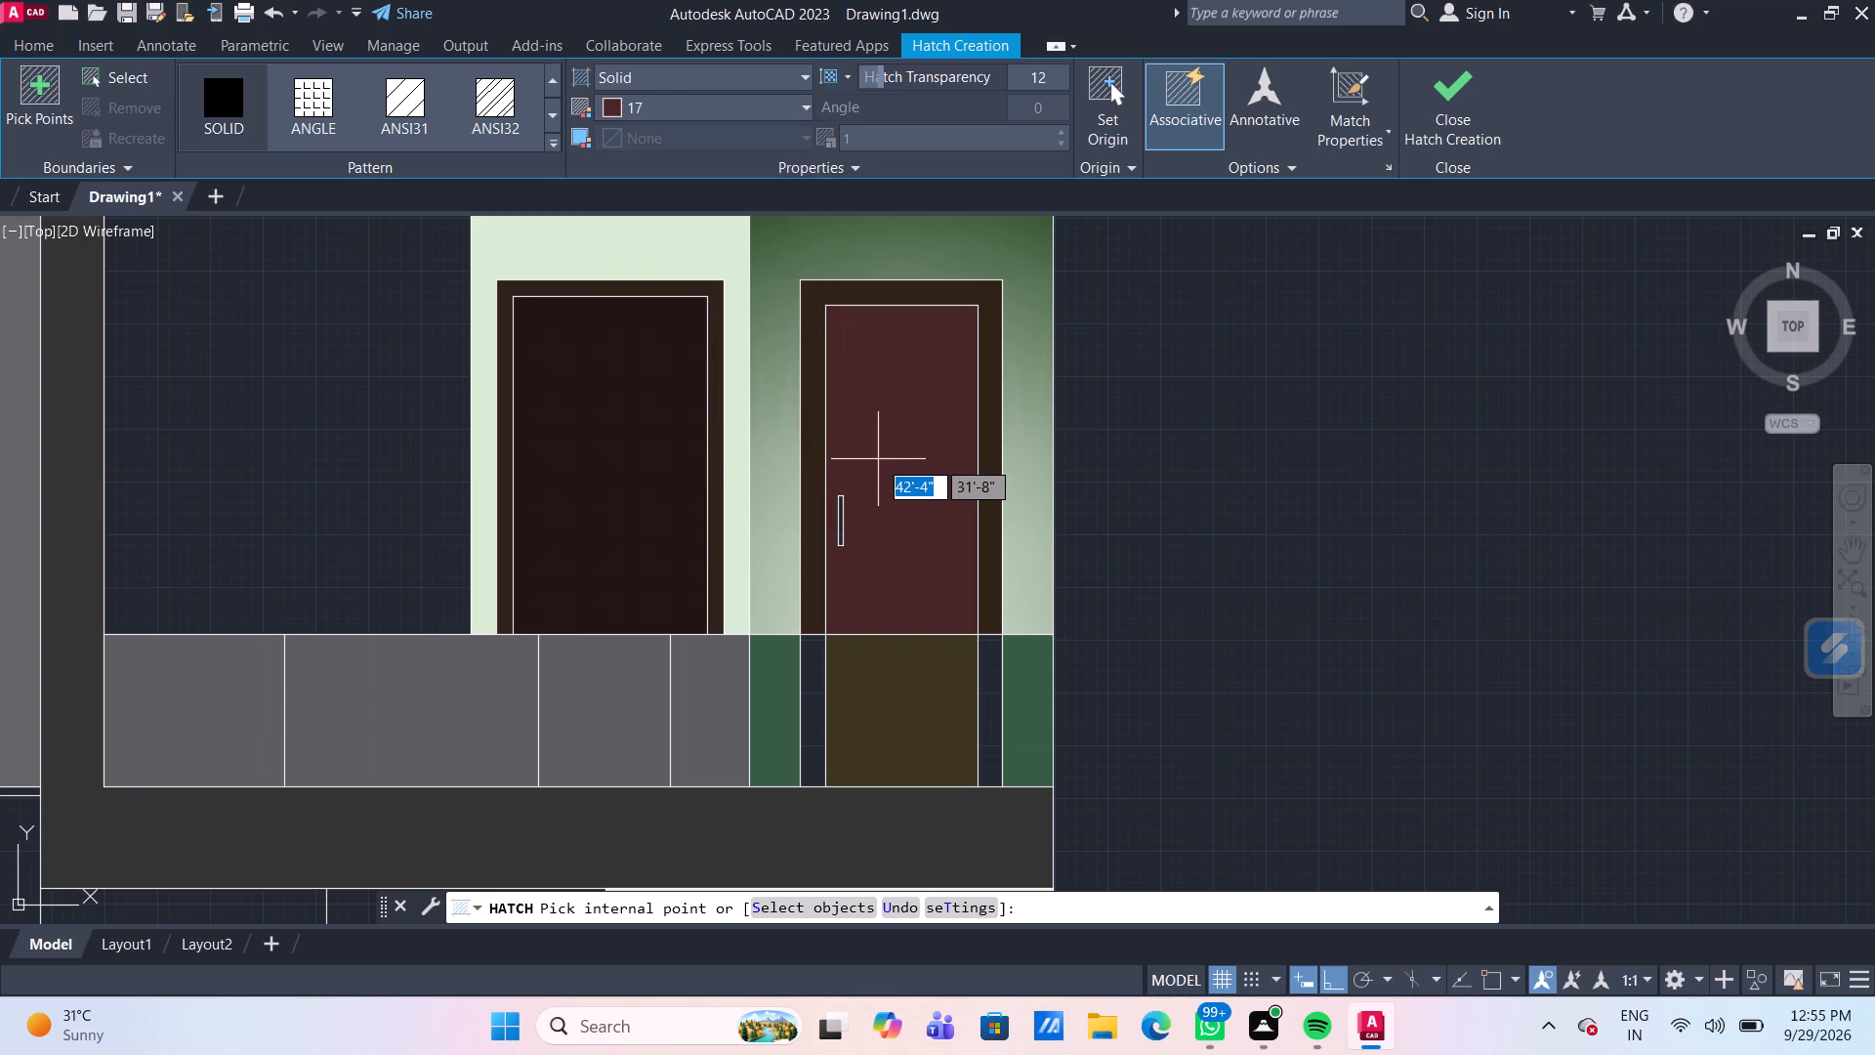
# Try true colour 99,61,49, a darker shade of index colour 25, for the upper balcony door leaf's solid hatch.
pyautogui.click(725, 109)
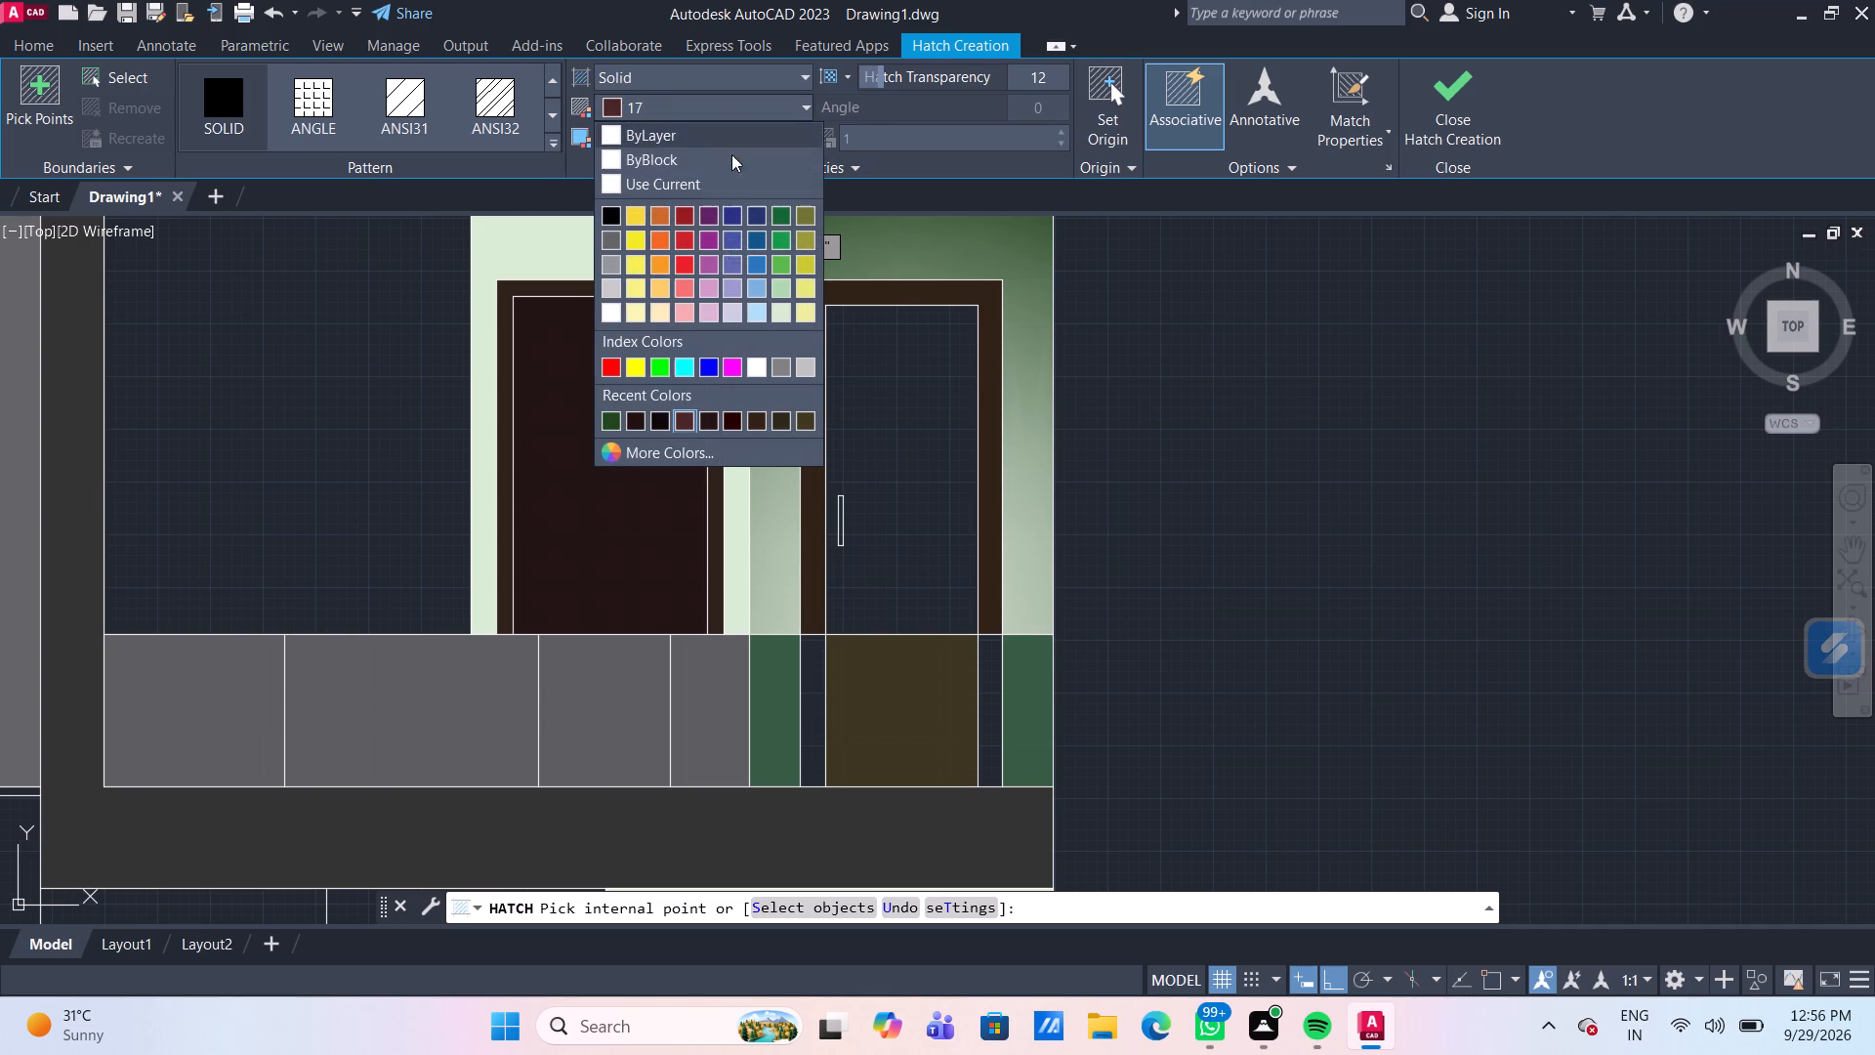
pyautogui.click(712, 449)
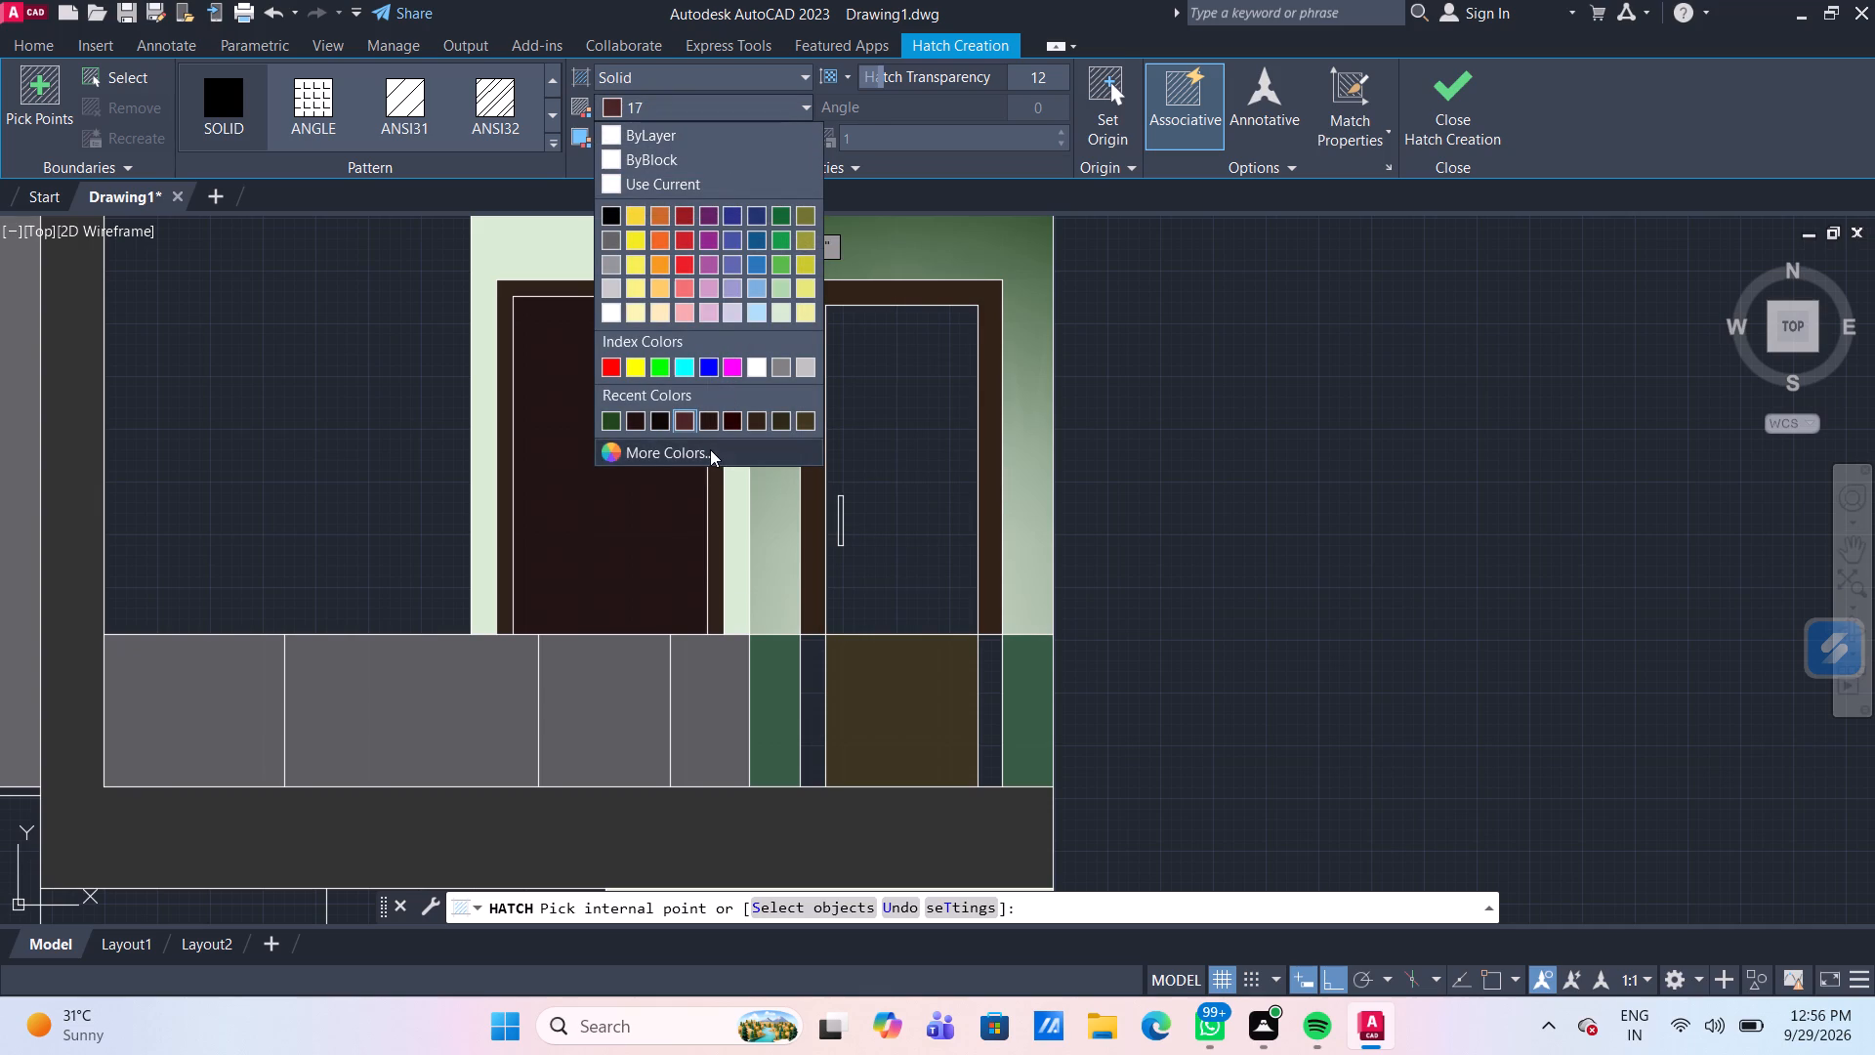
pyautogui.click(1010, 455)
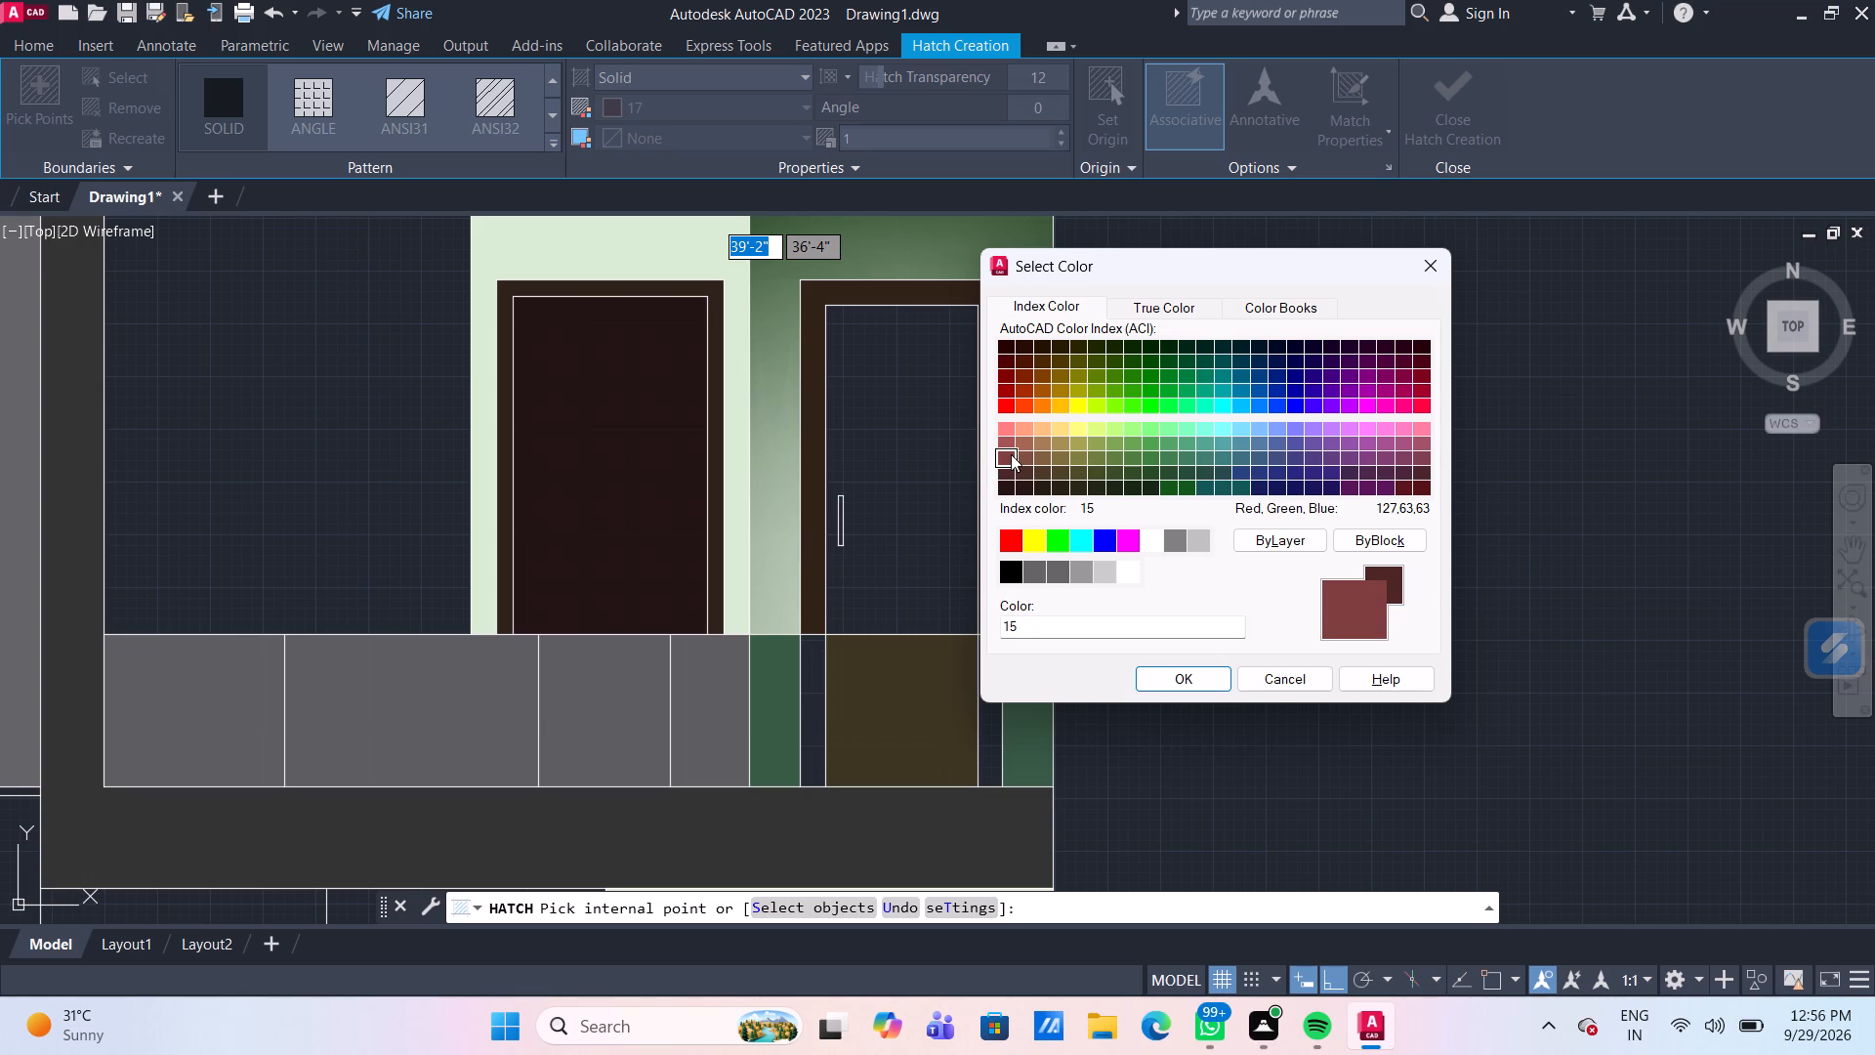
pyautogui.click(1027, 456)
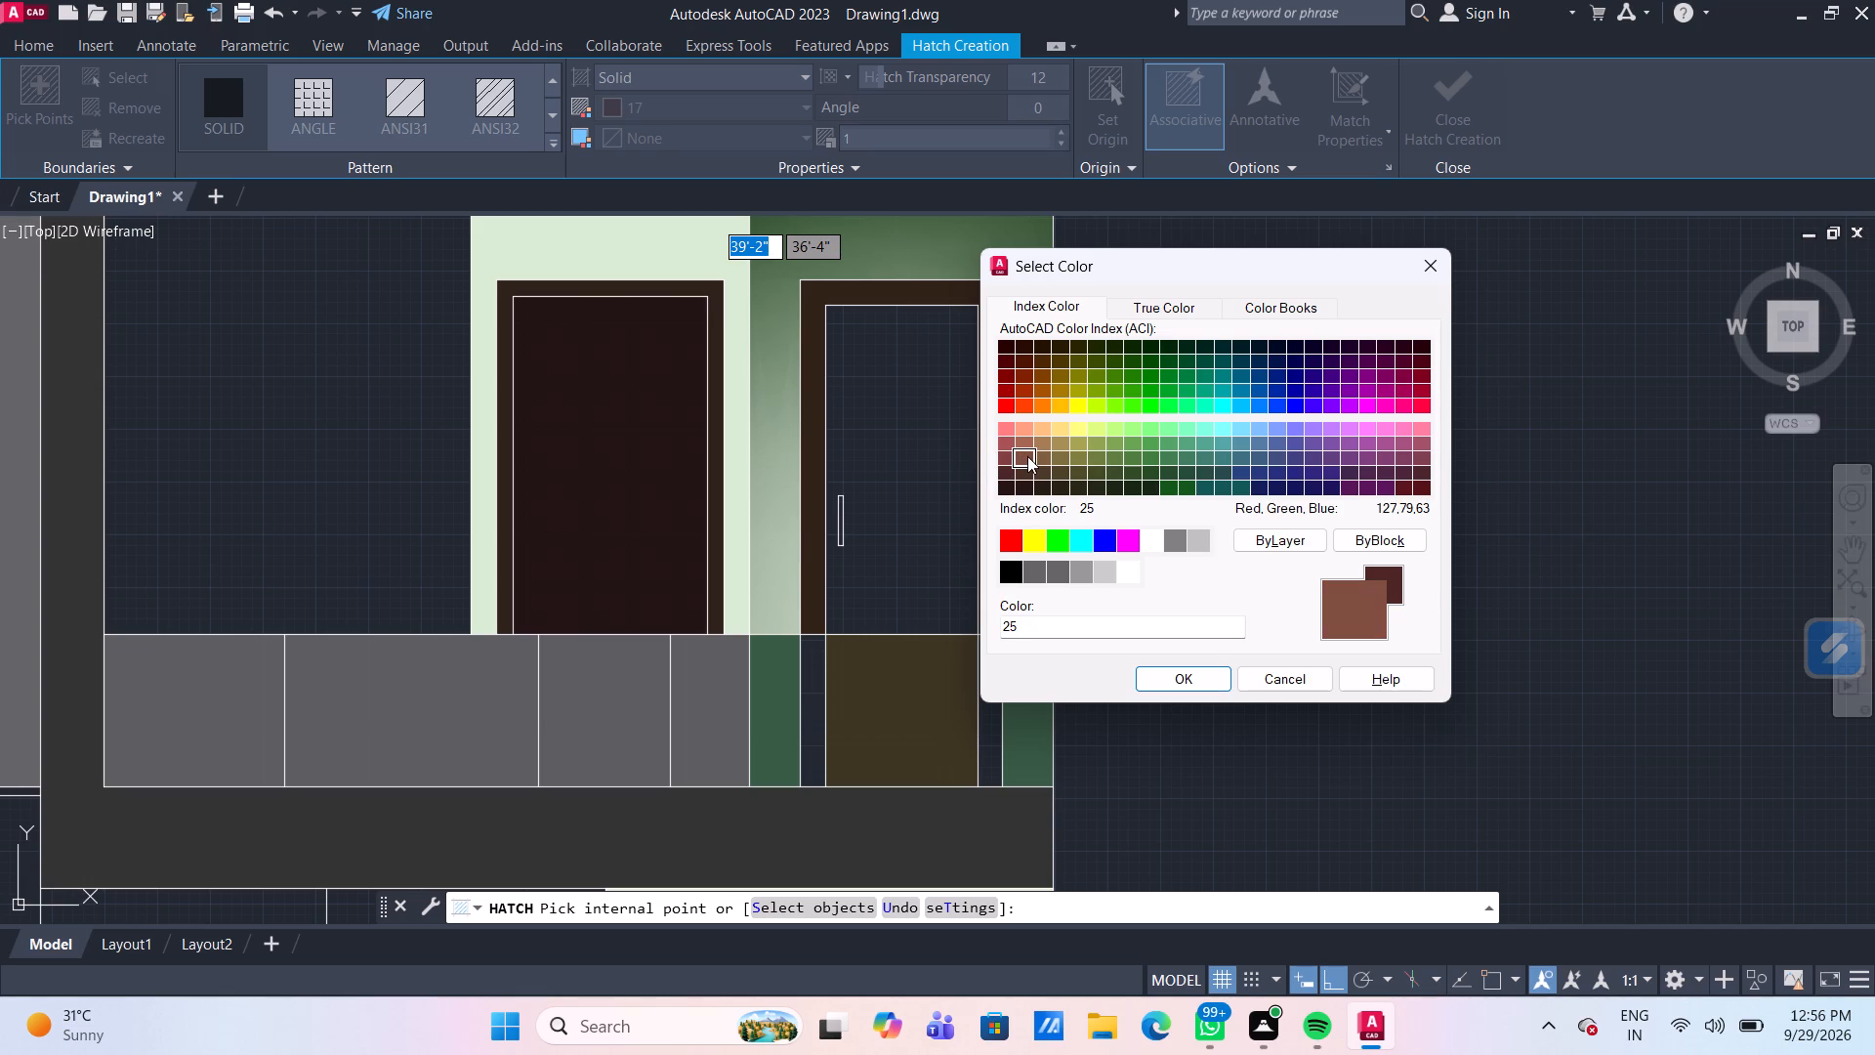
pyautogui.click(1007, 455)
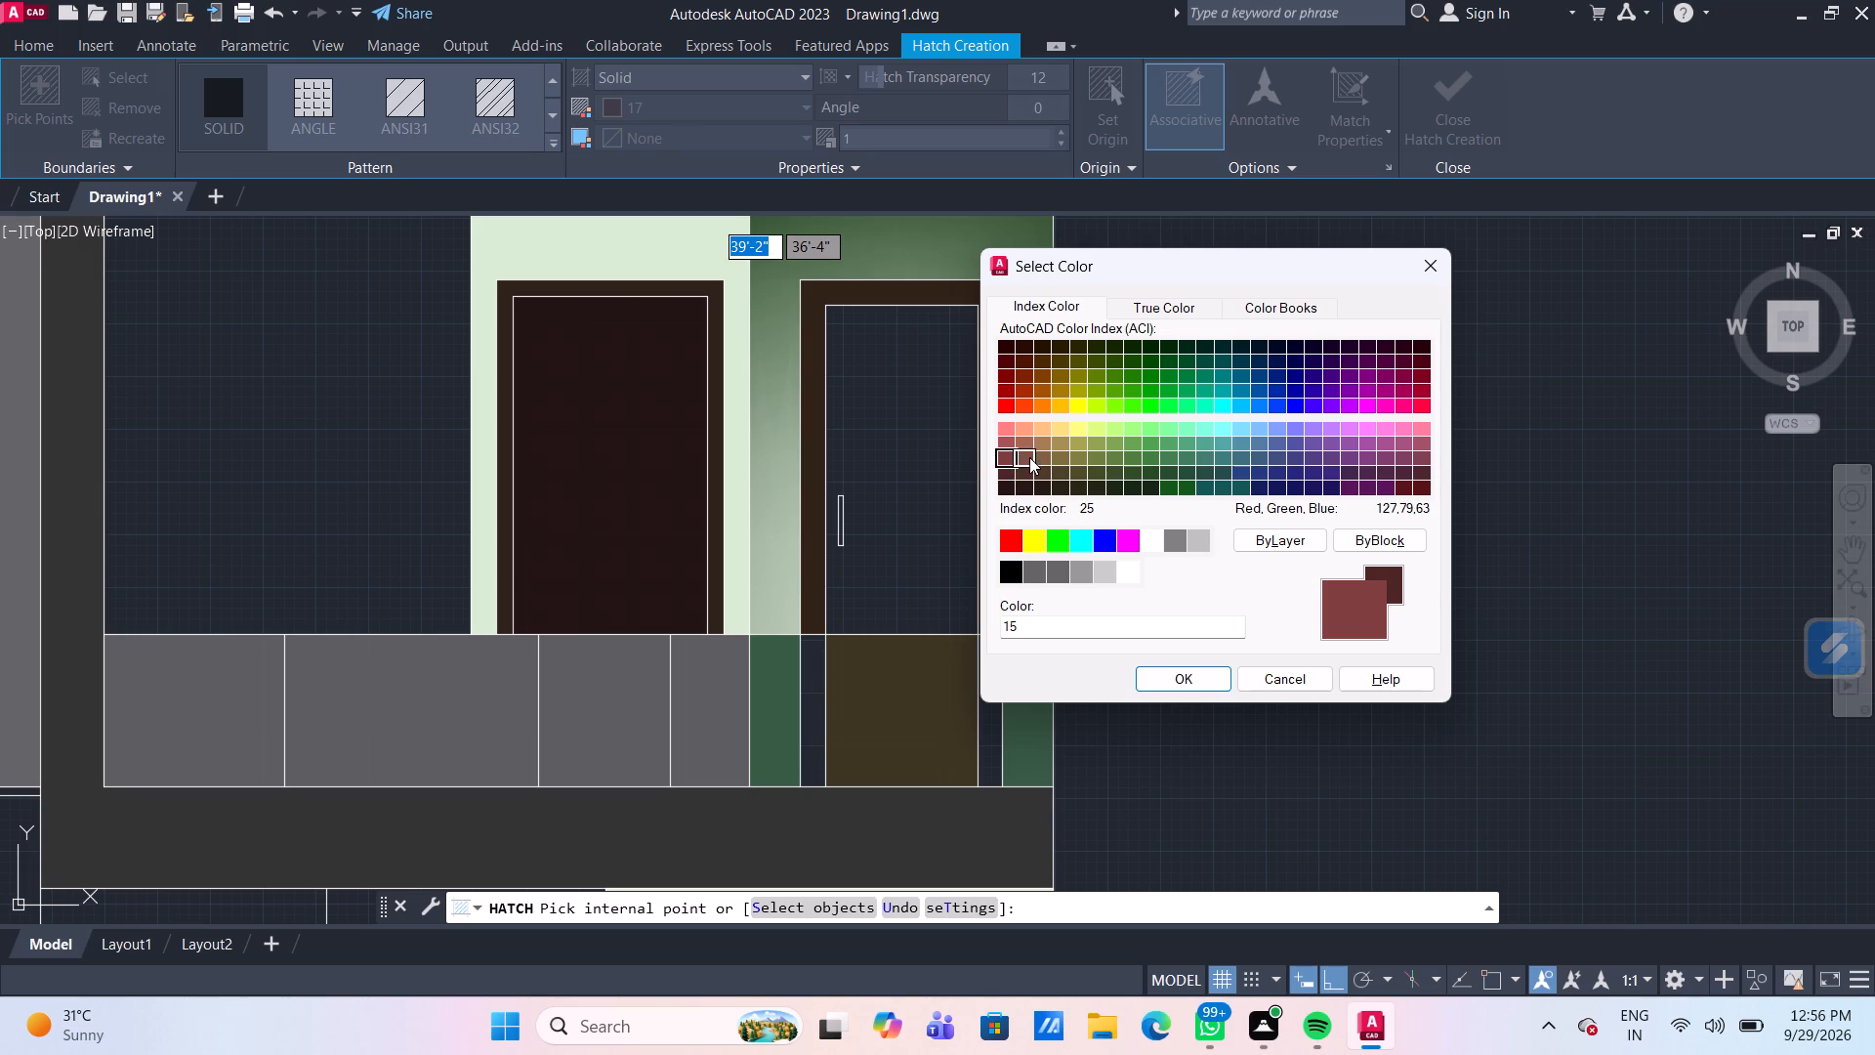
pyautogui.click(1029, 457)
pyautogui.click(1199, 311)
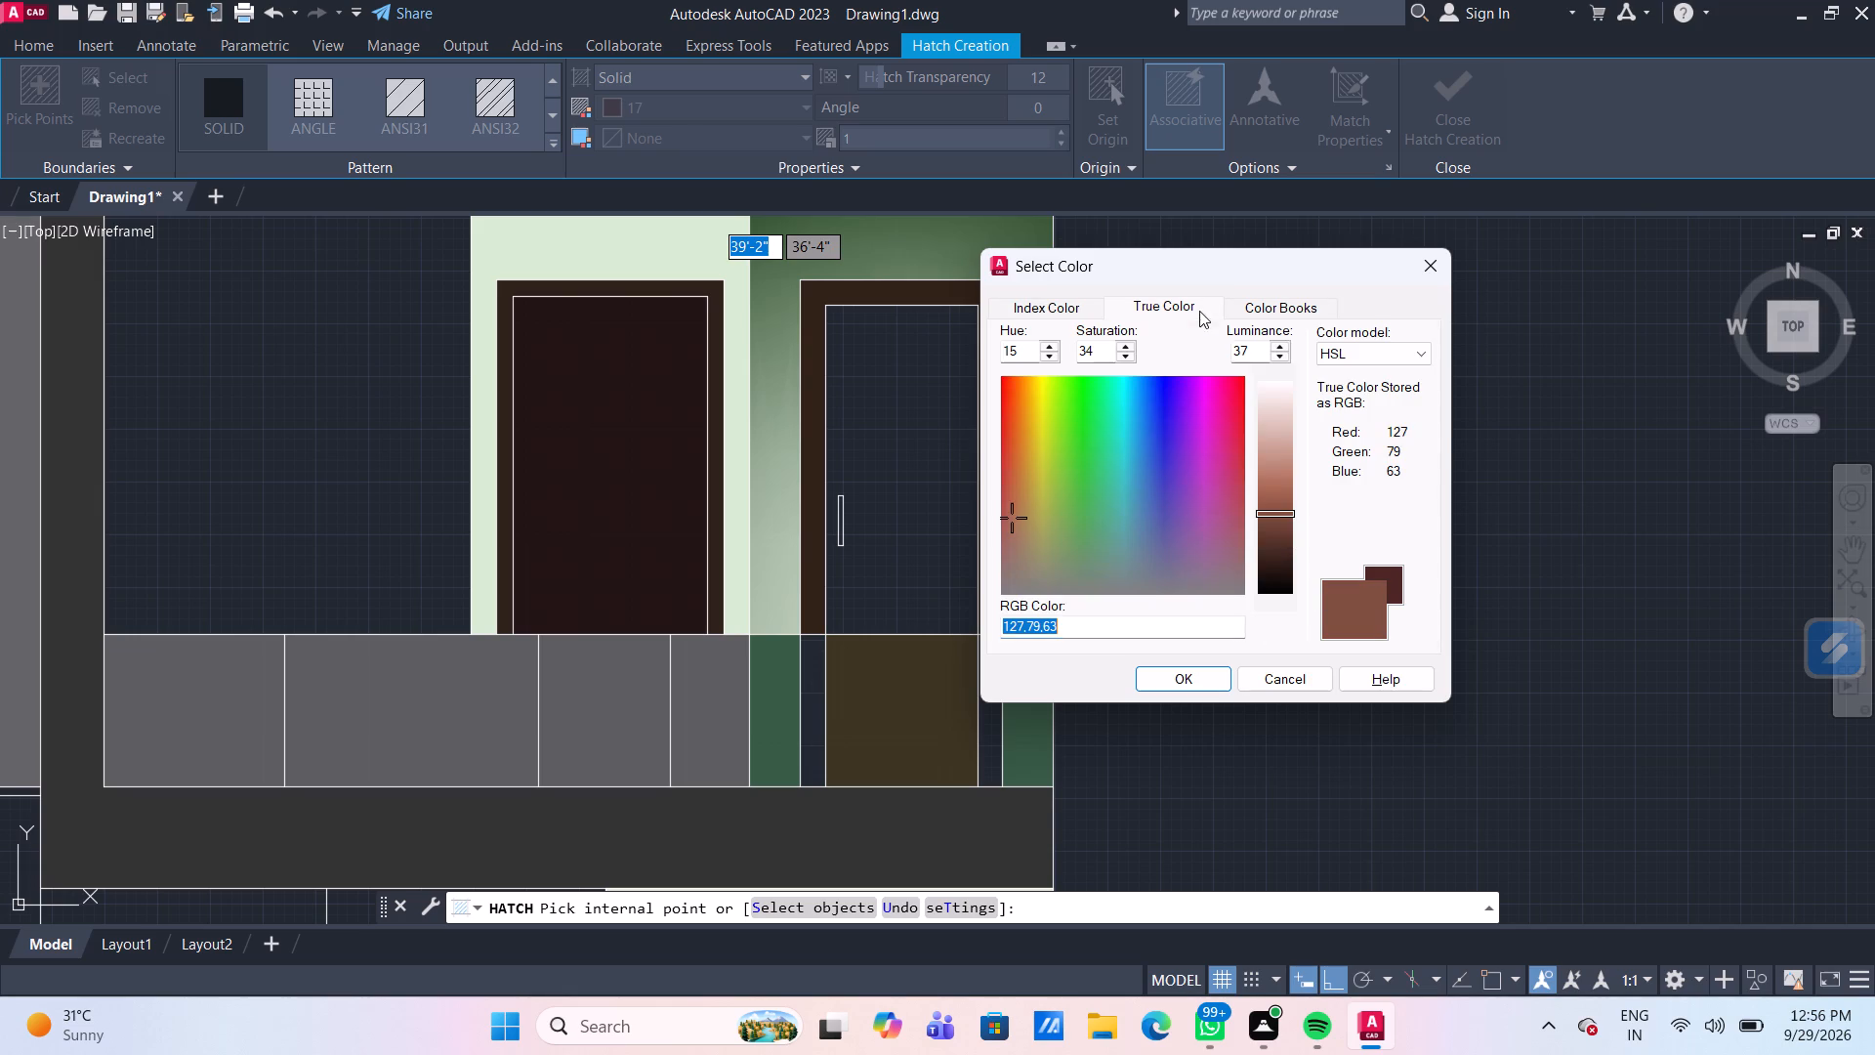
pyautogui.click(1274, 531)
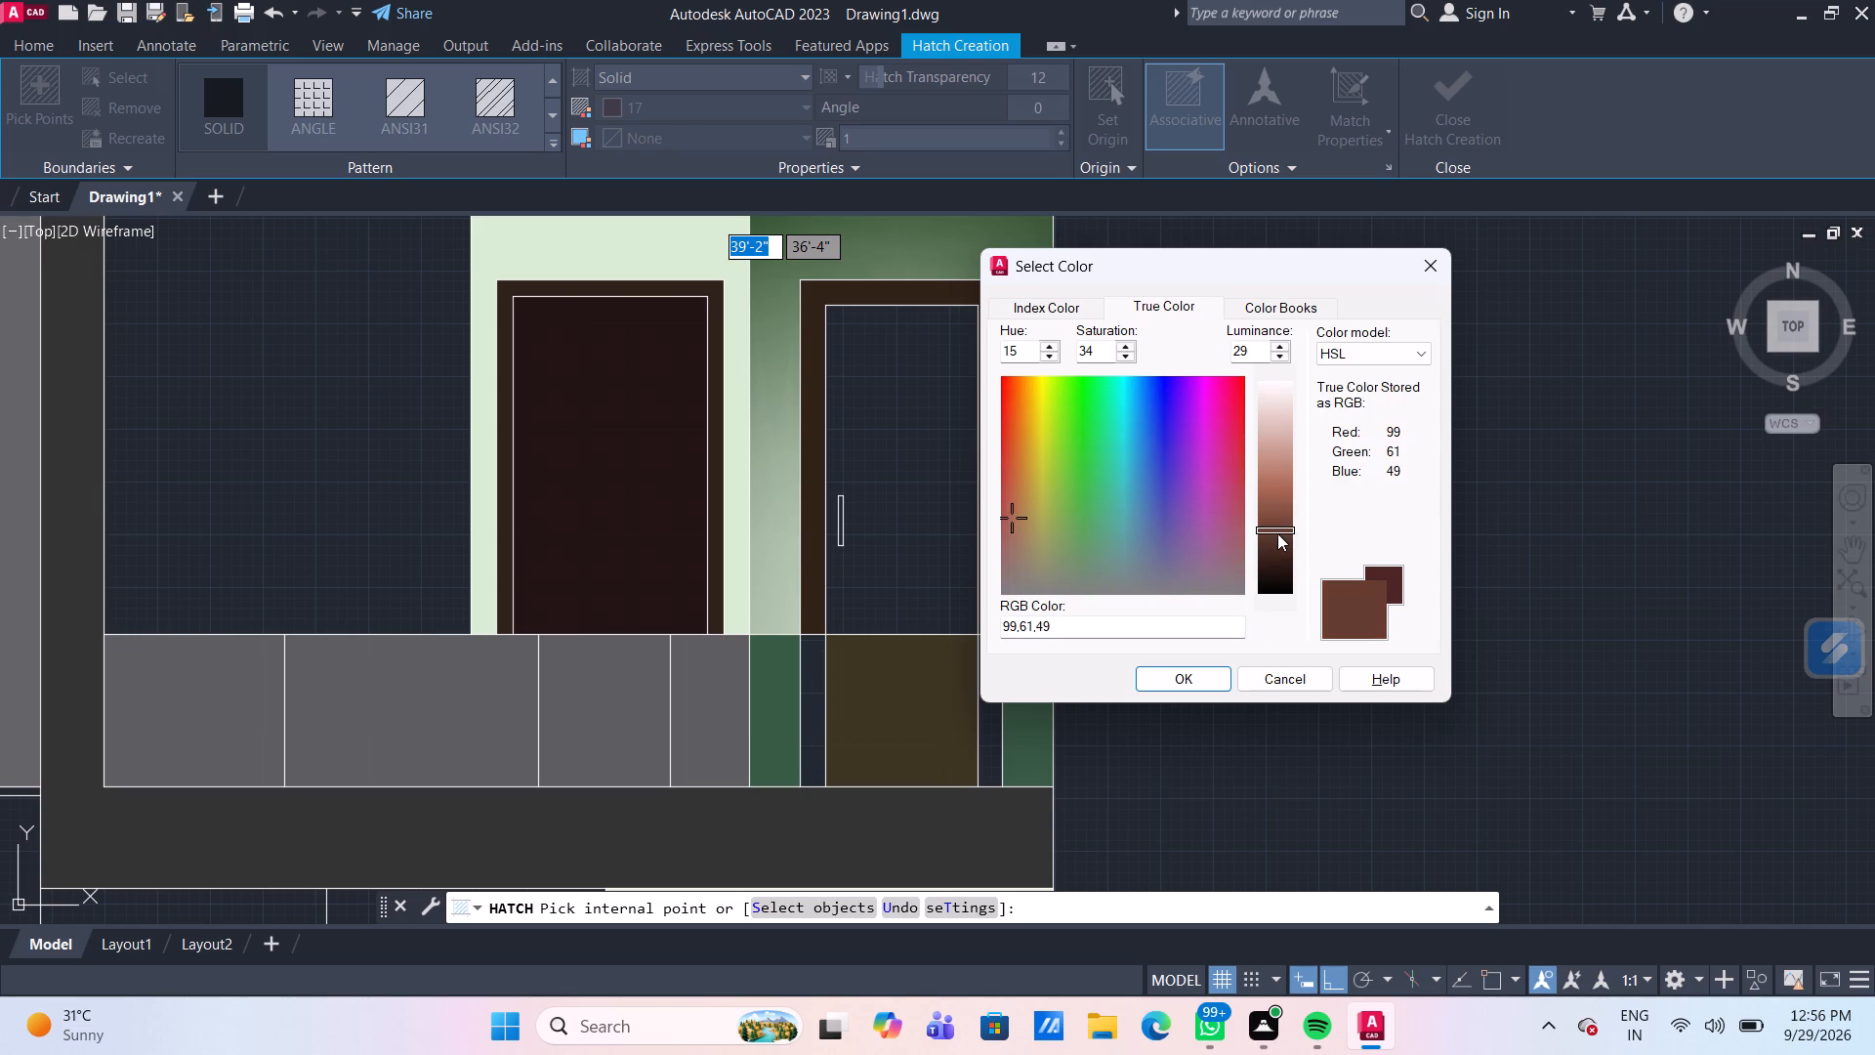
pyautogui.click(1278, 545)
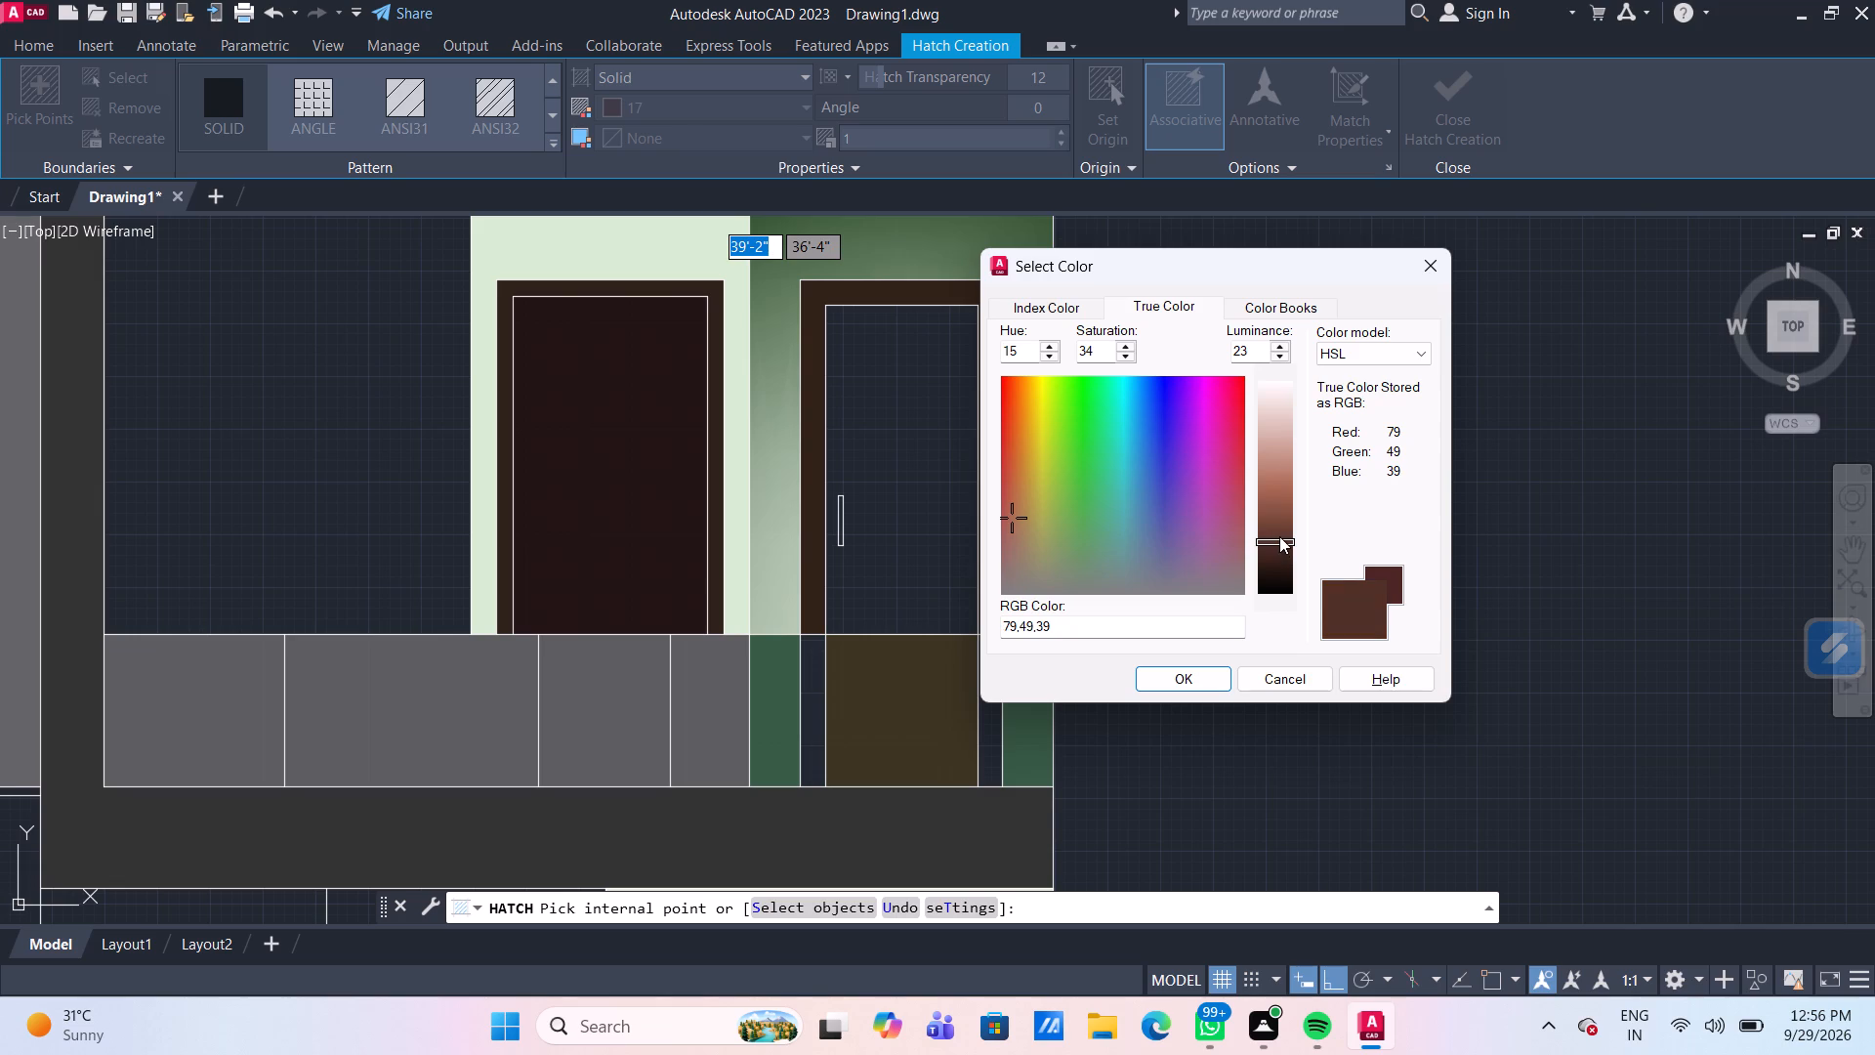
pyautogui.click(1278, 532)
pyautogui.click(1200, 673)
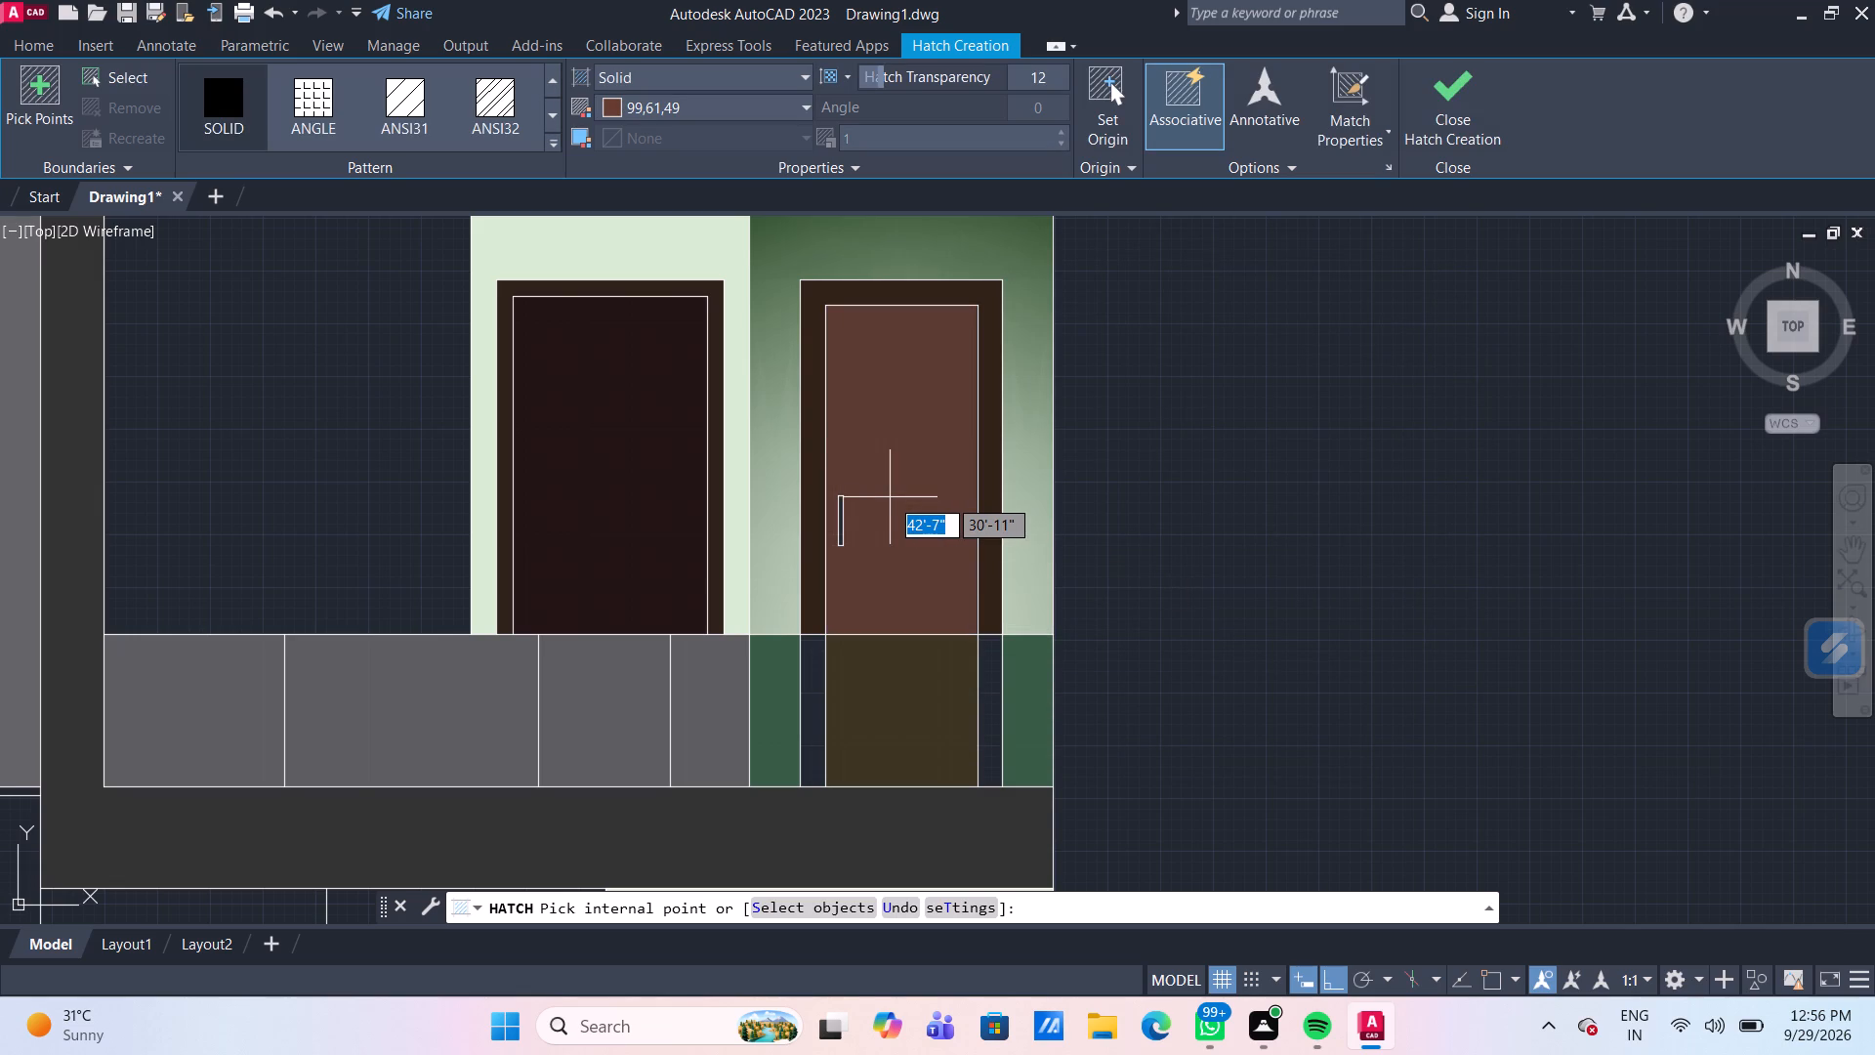
# Fill the upper part of the balcony door leaf, around the handle, with a solid hatch in true colour 84,71,64.
pyautogui.click(674, 113)
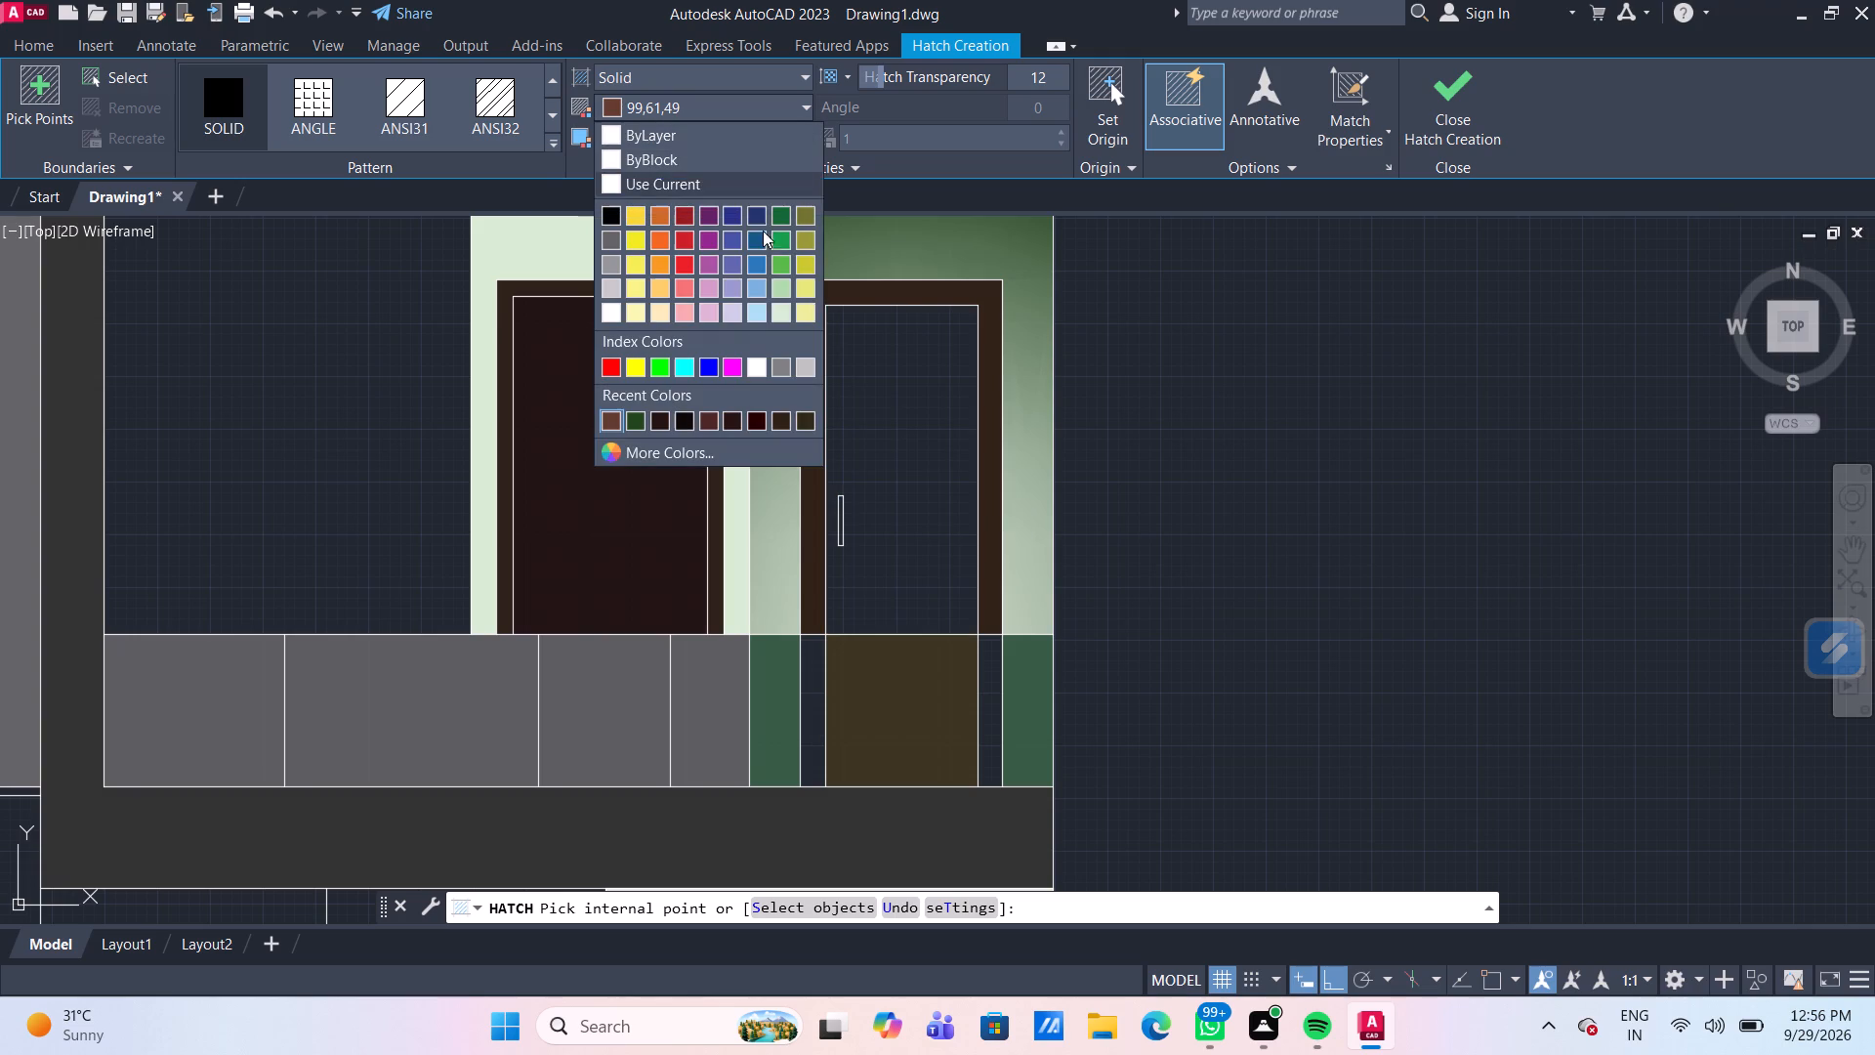
pyautogui.click(757, 449)
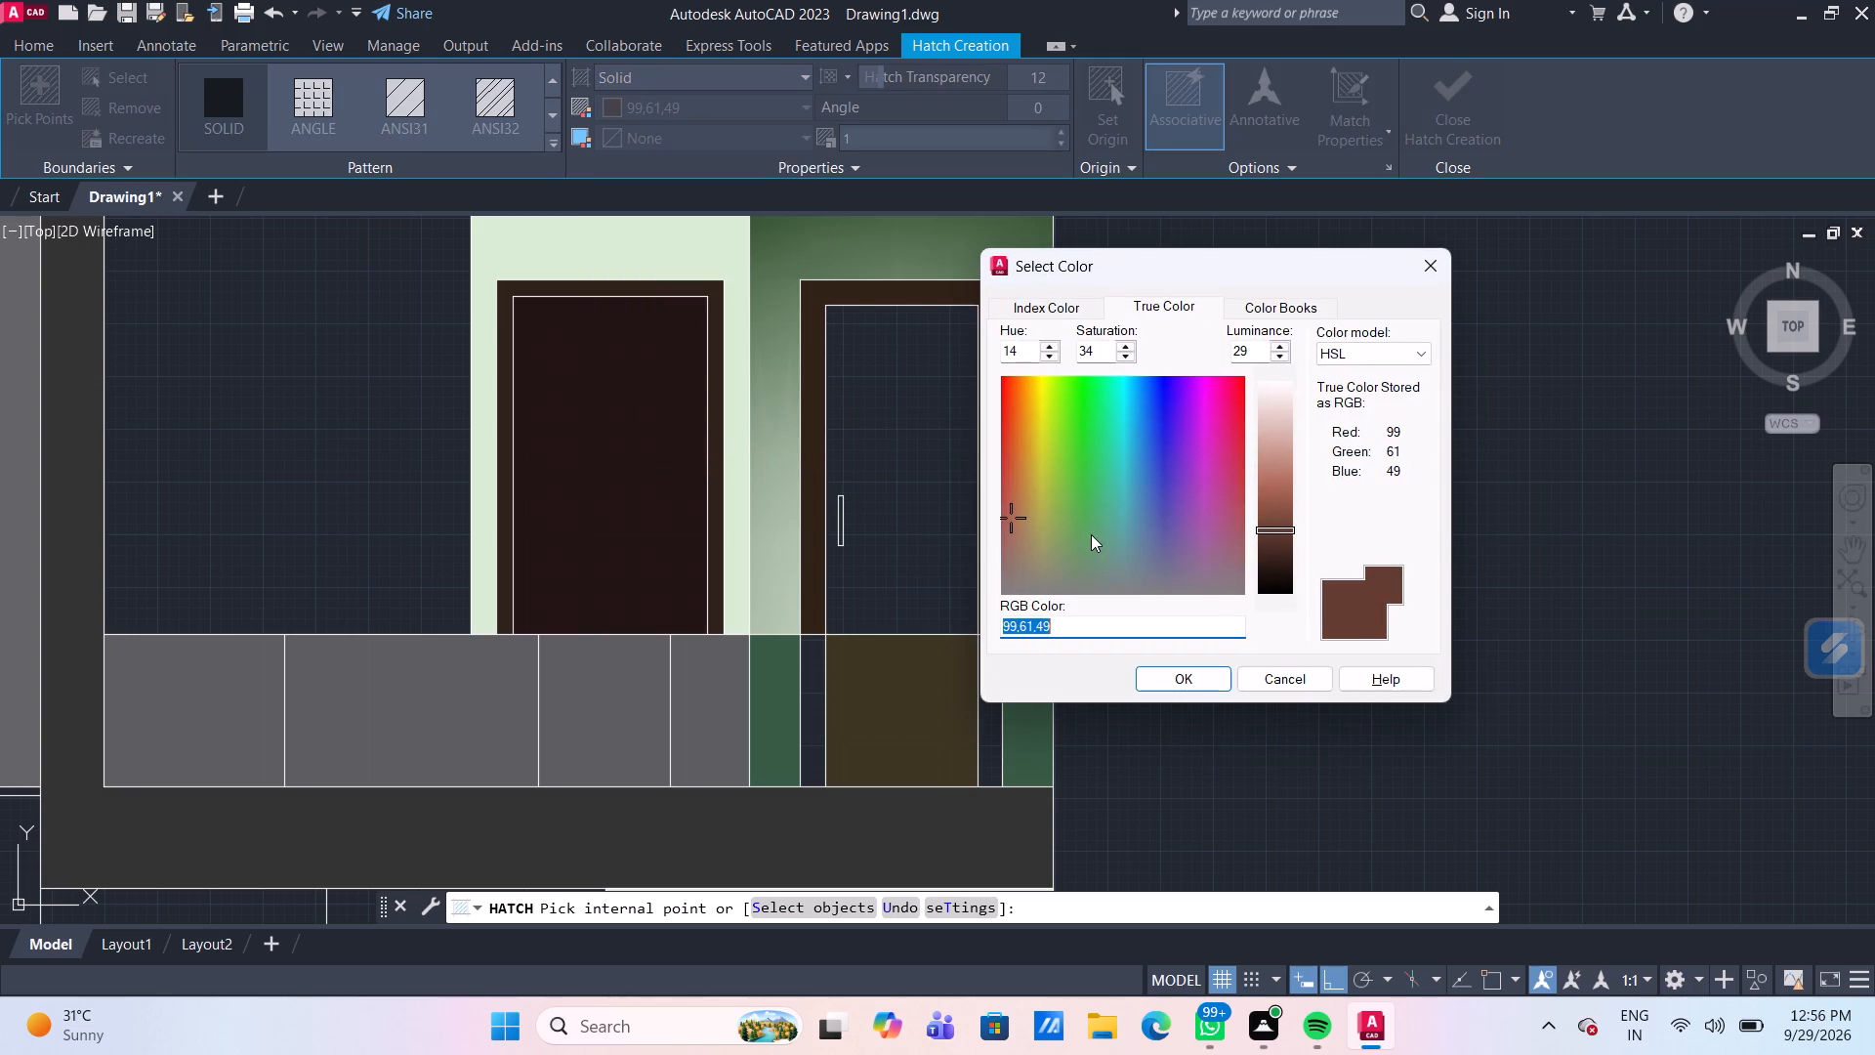
pyautogui.click(1021, 523)
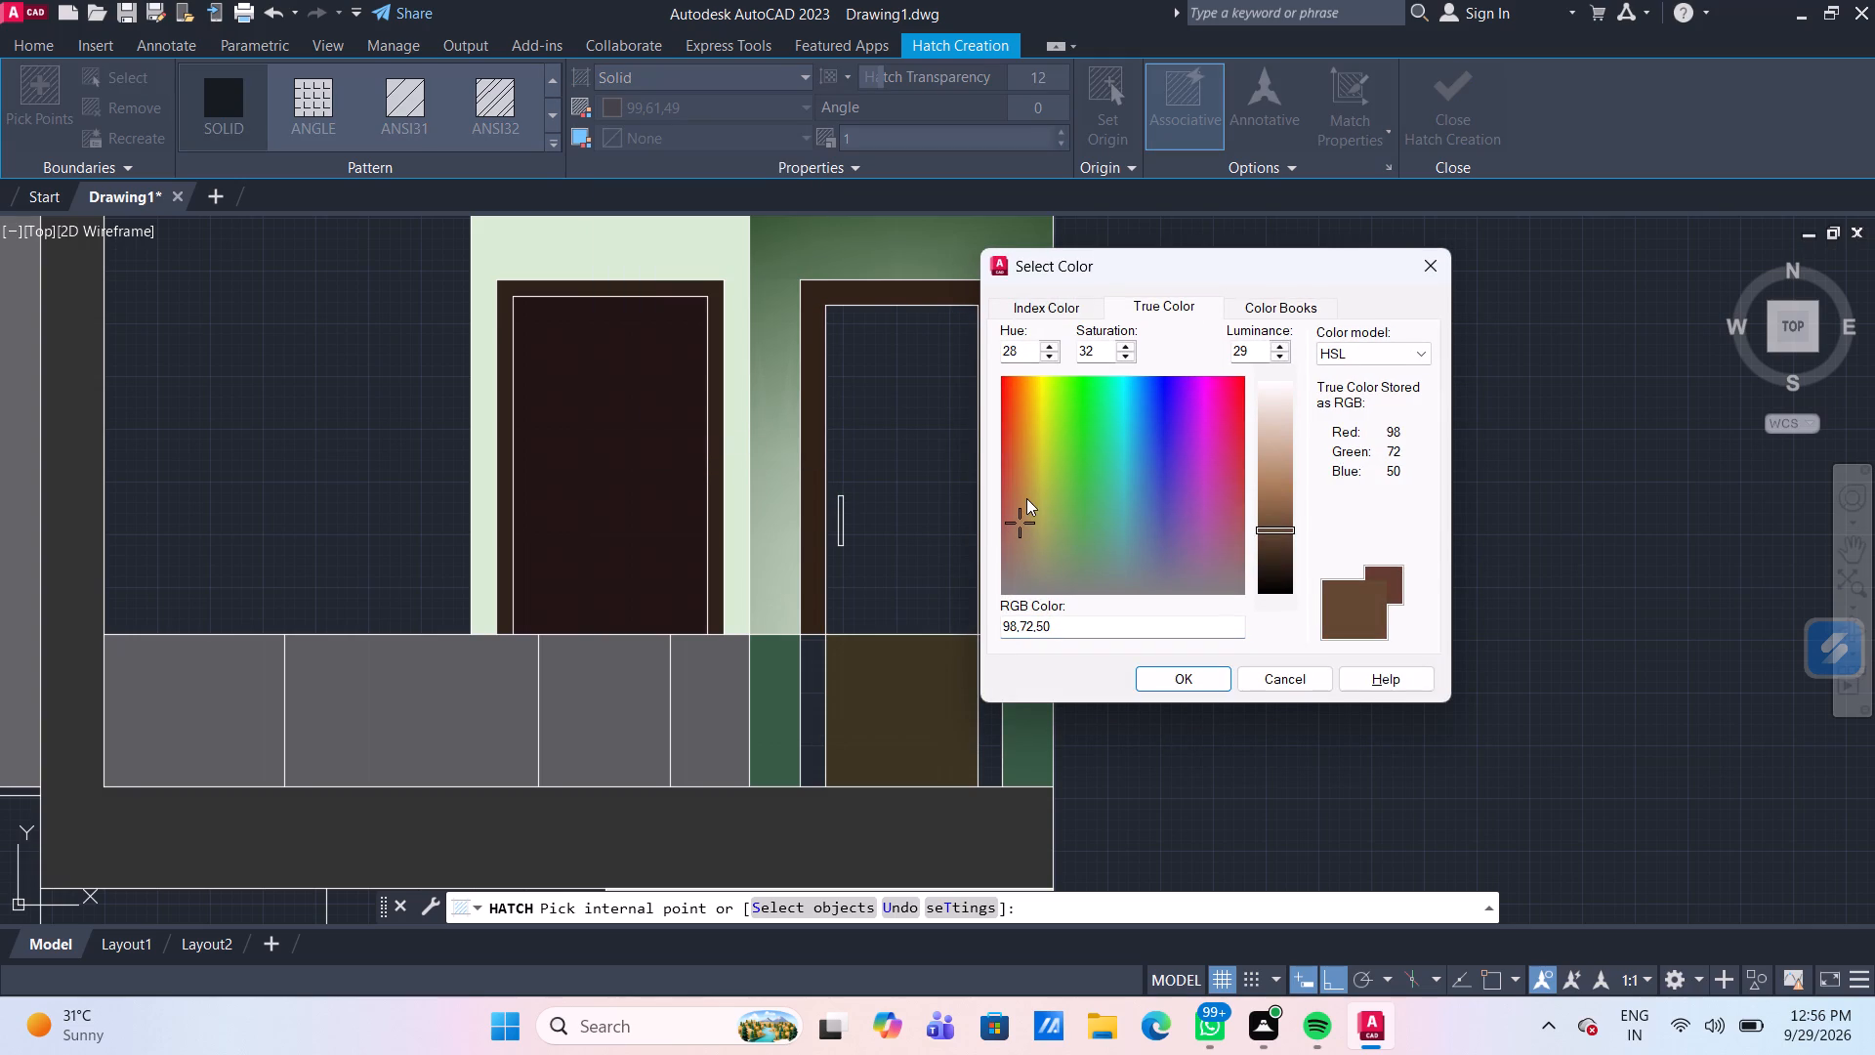
pyautogui.click(1021, 491)
pyautogui.click(1027, 544)
pyautogui.click(1016, 564)
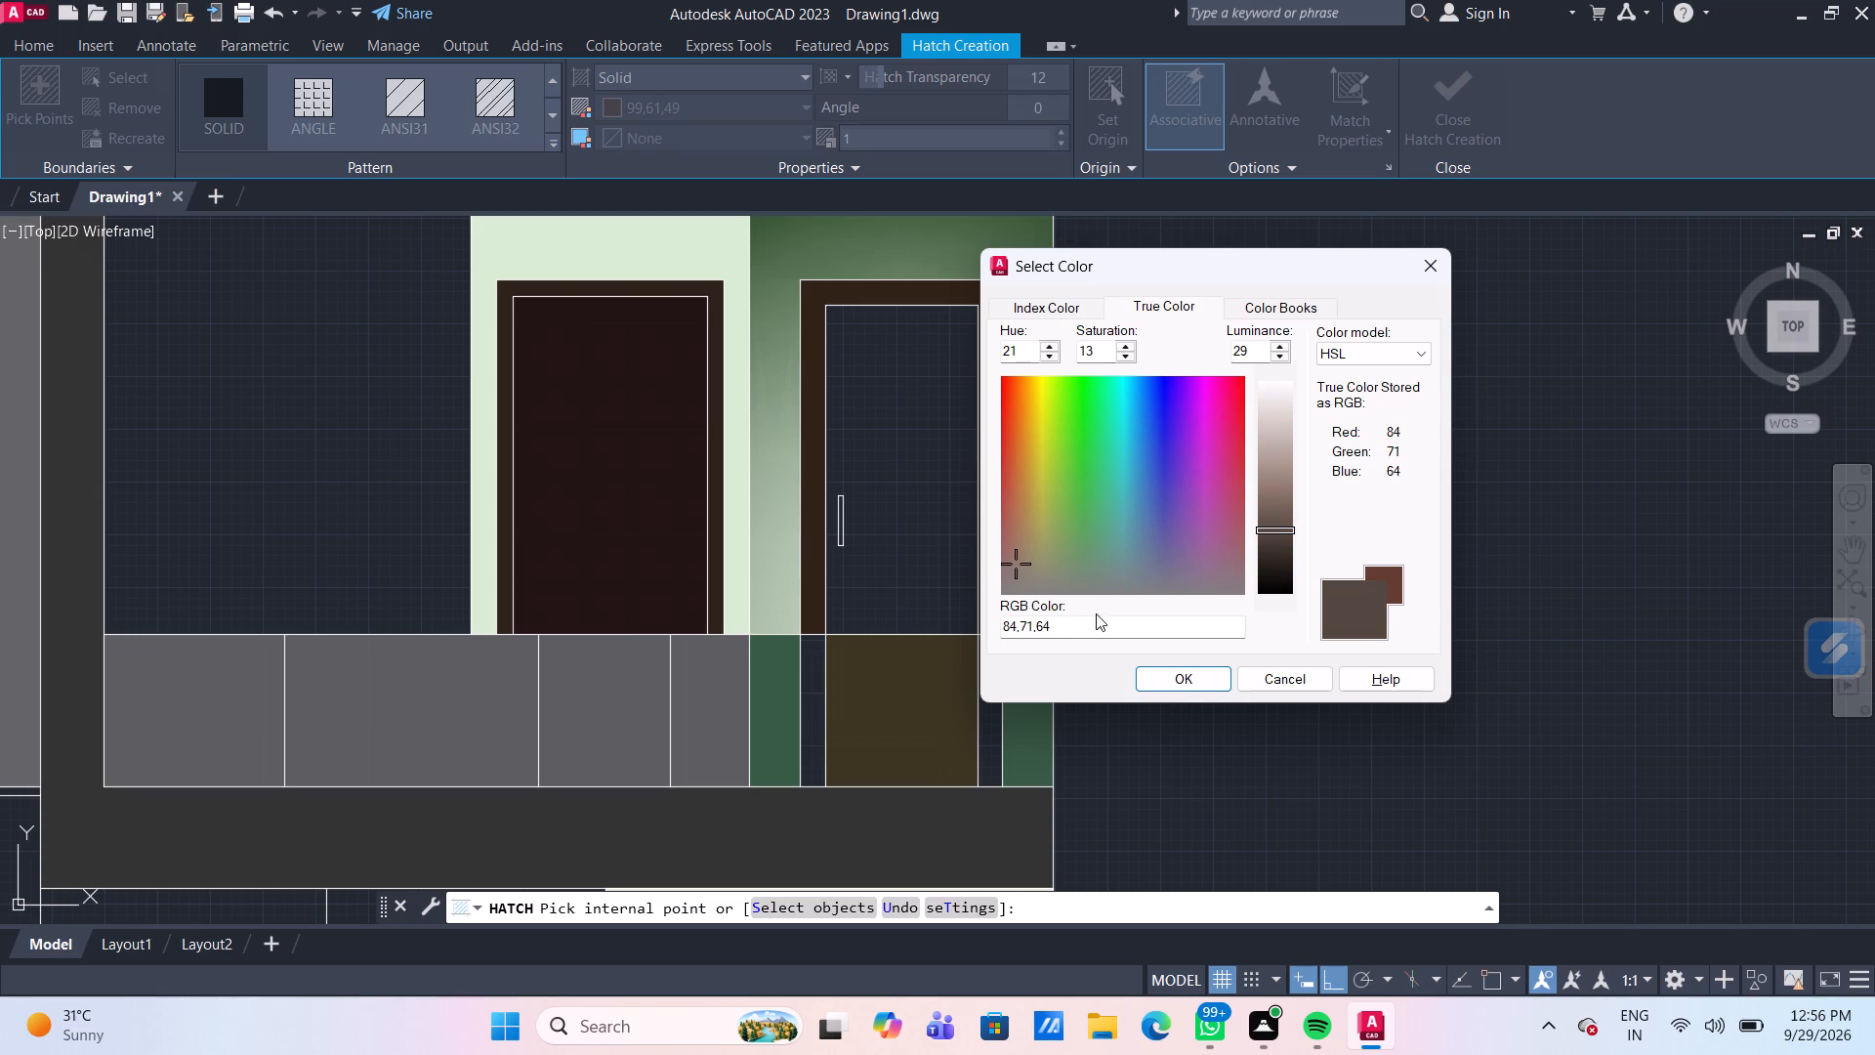
pyautogui.click(1182, 677)
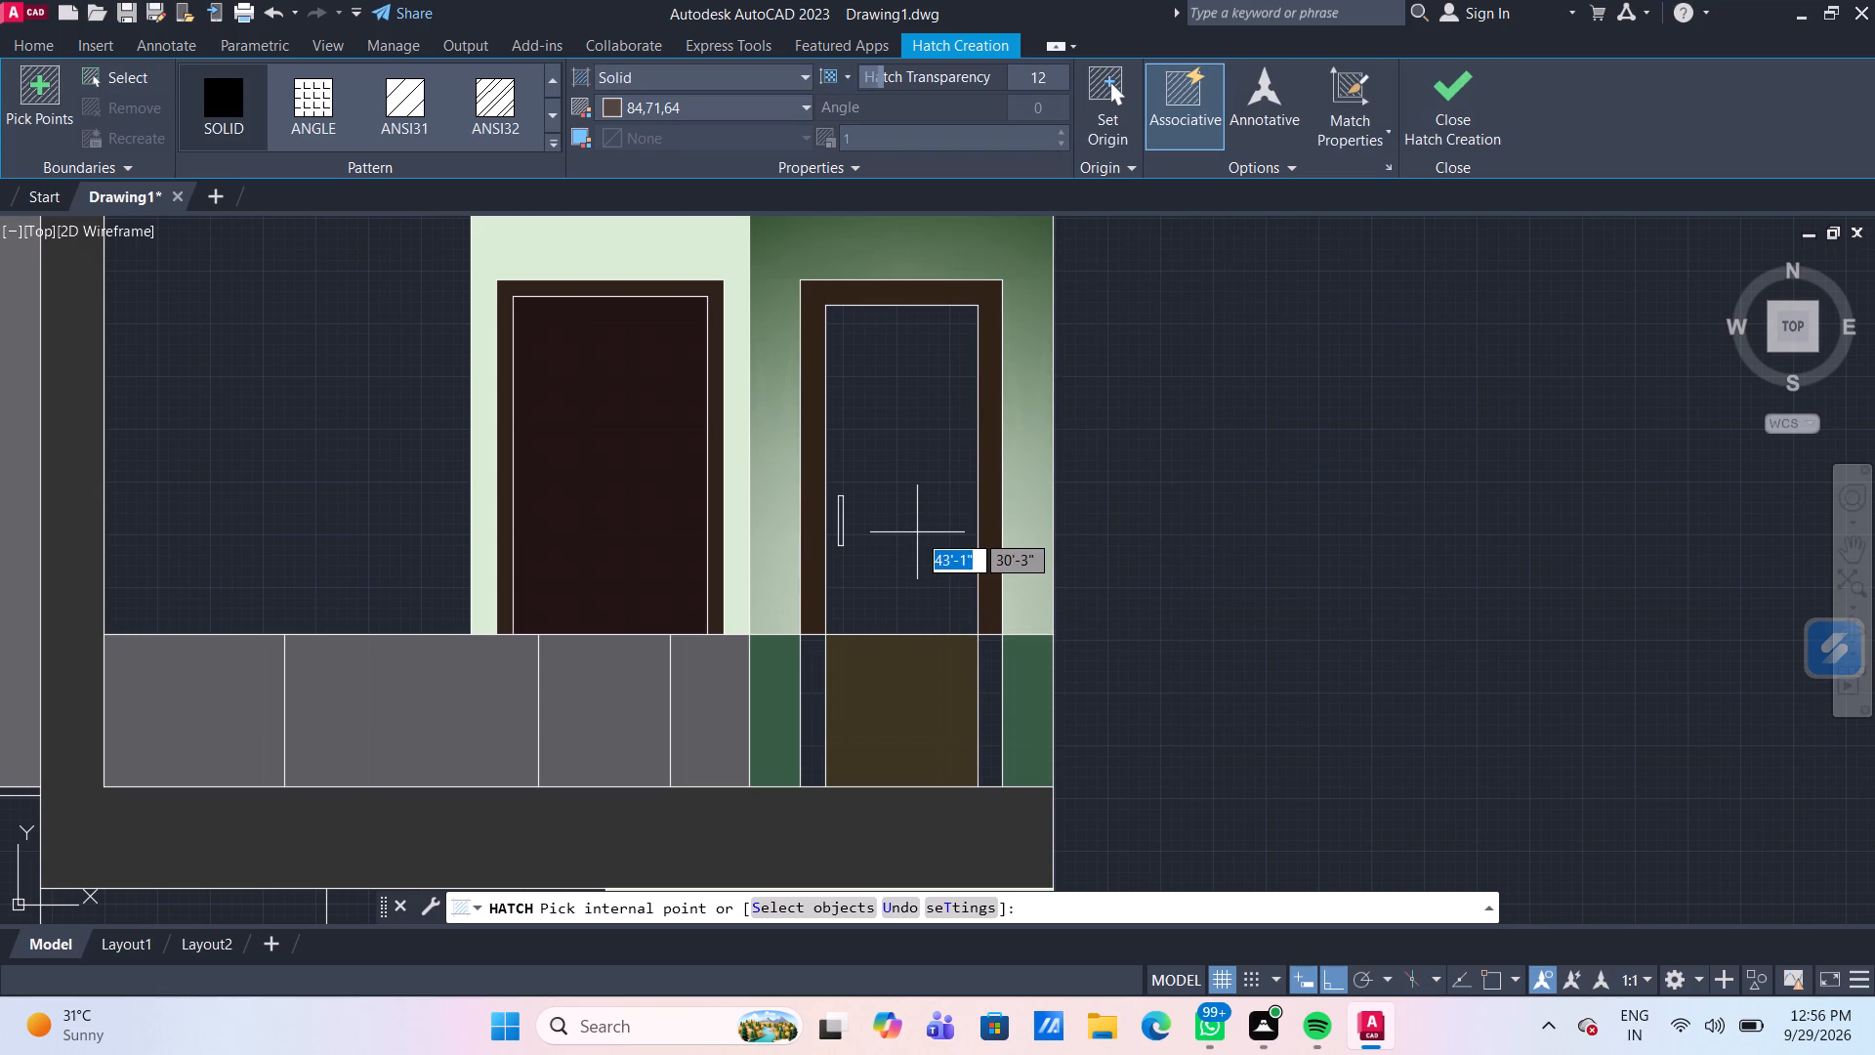
pyautogui.click(887, 513)
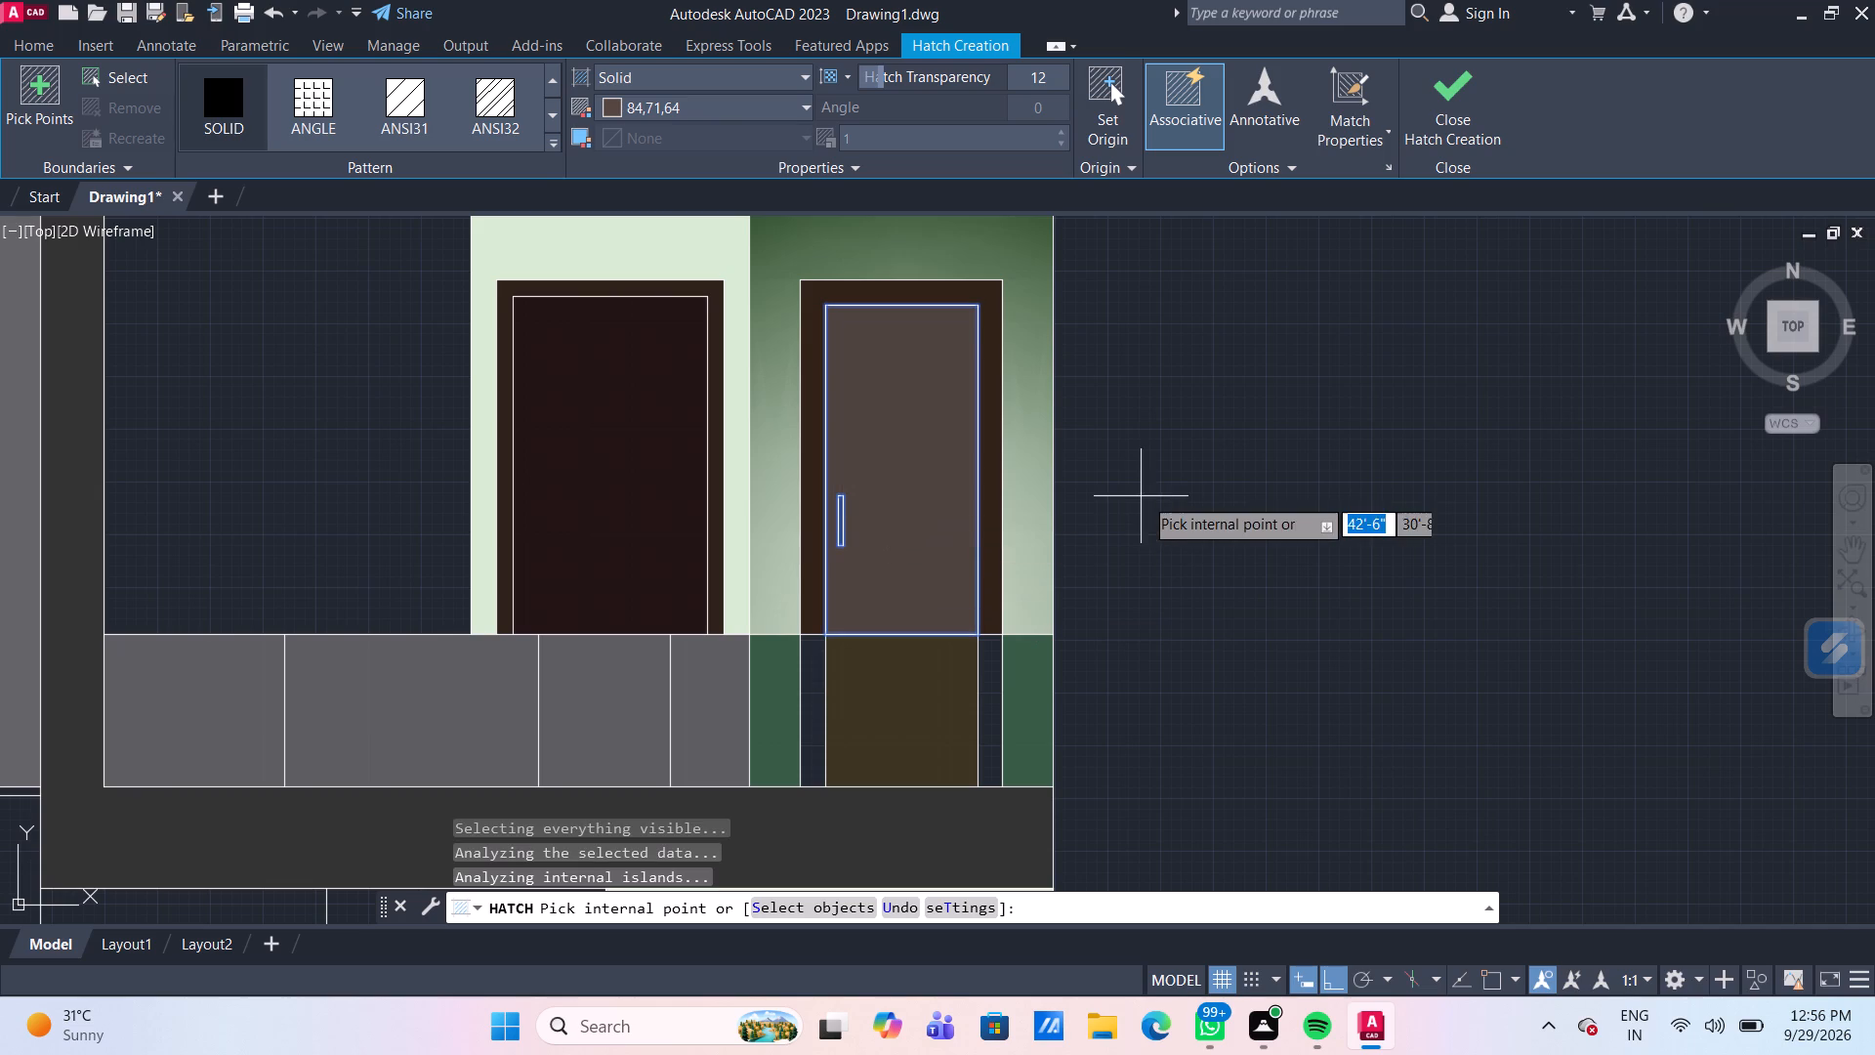
pyautogui.press('Return')
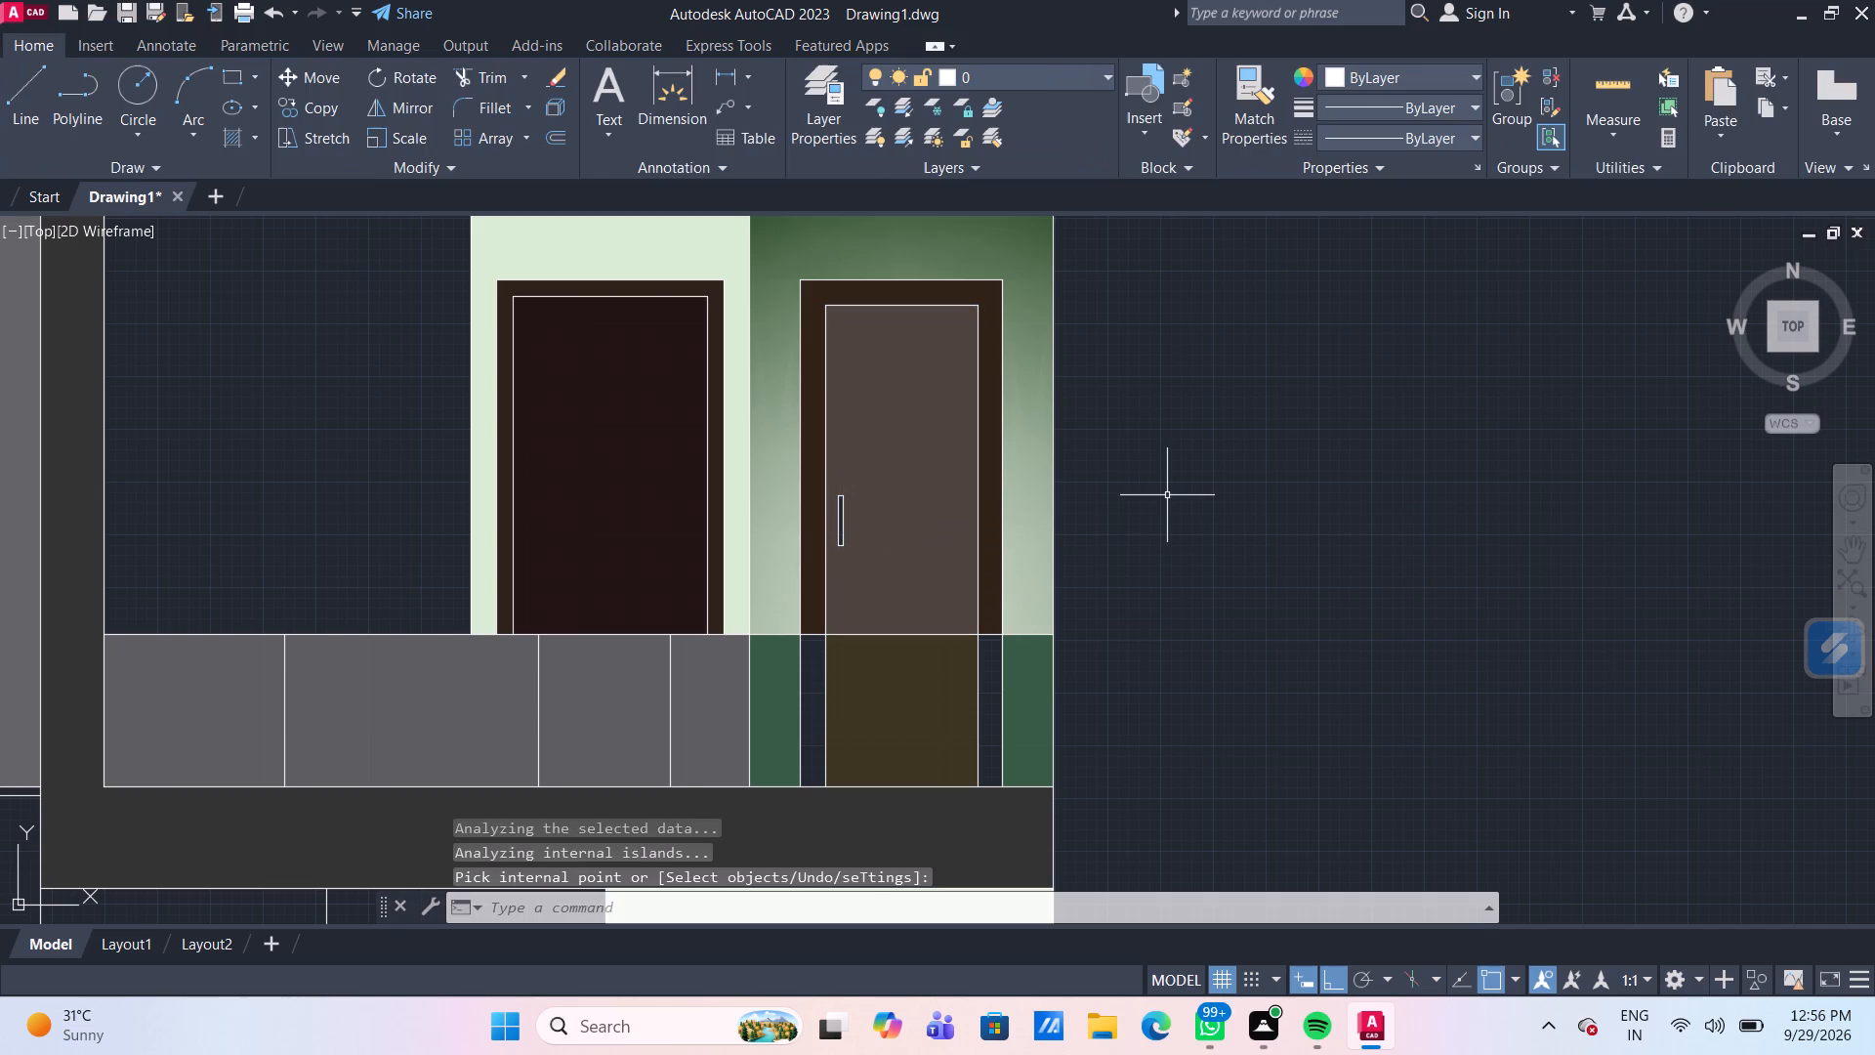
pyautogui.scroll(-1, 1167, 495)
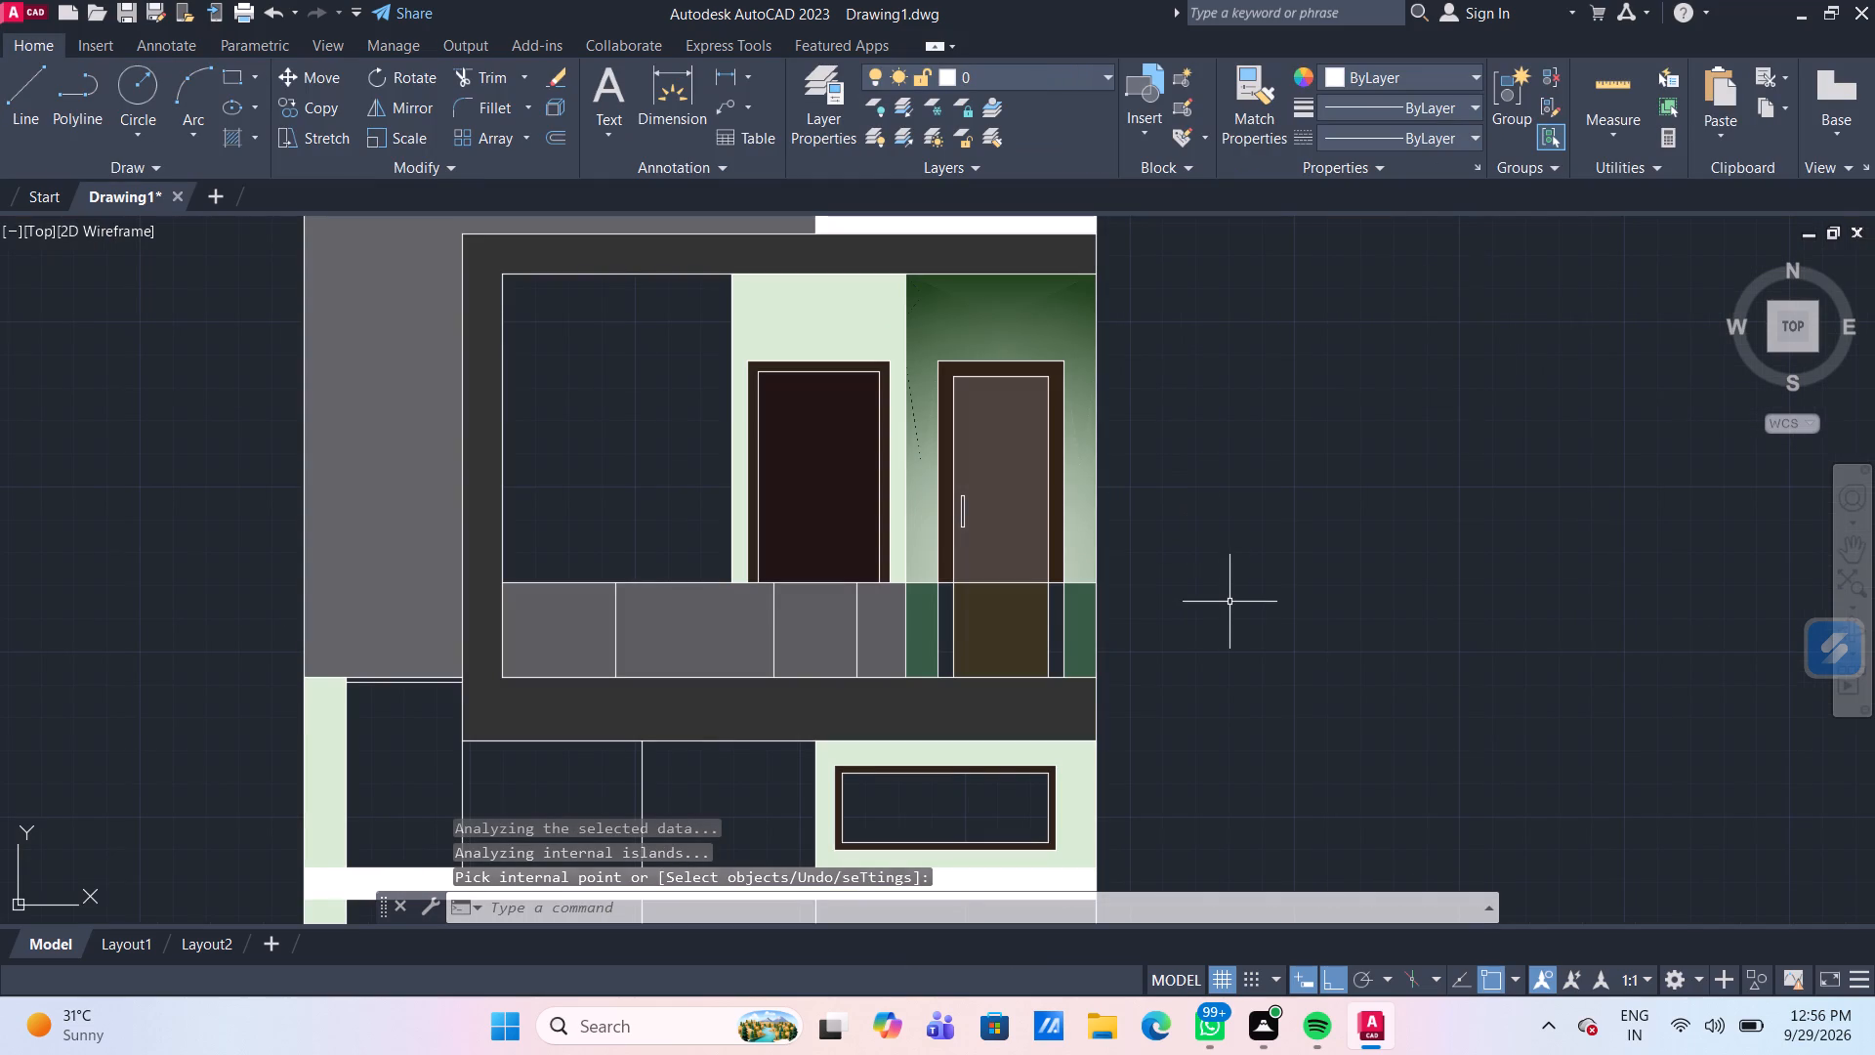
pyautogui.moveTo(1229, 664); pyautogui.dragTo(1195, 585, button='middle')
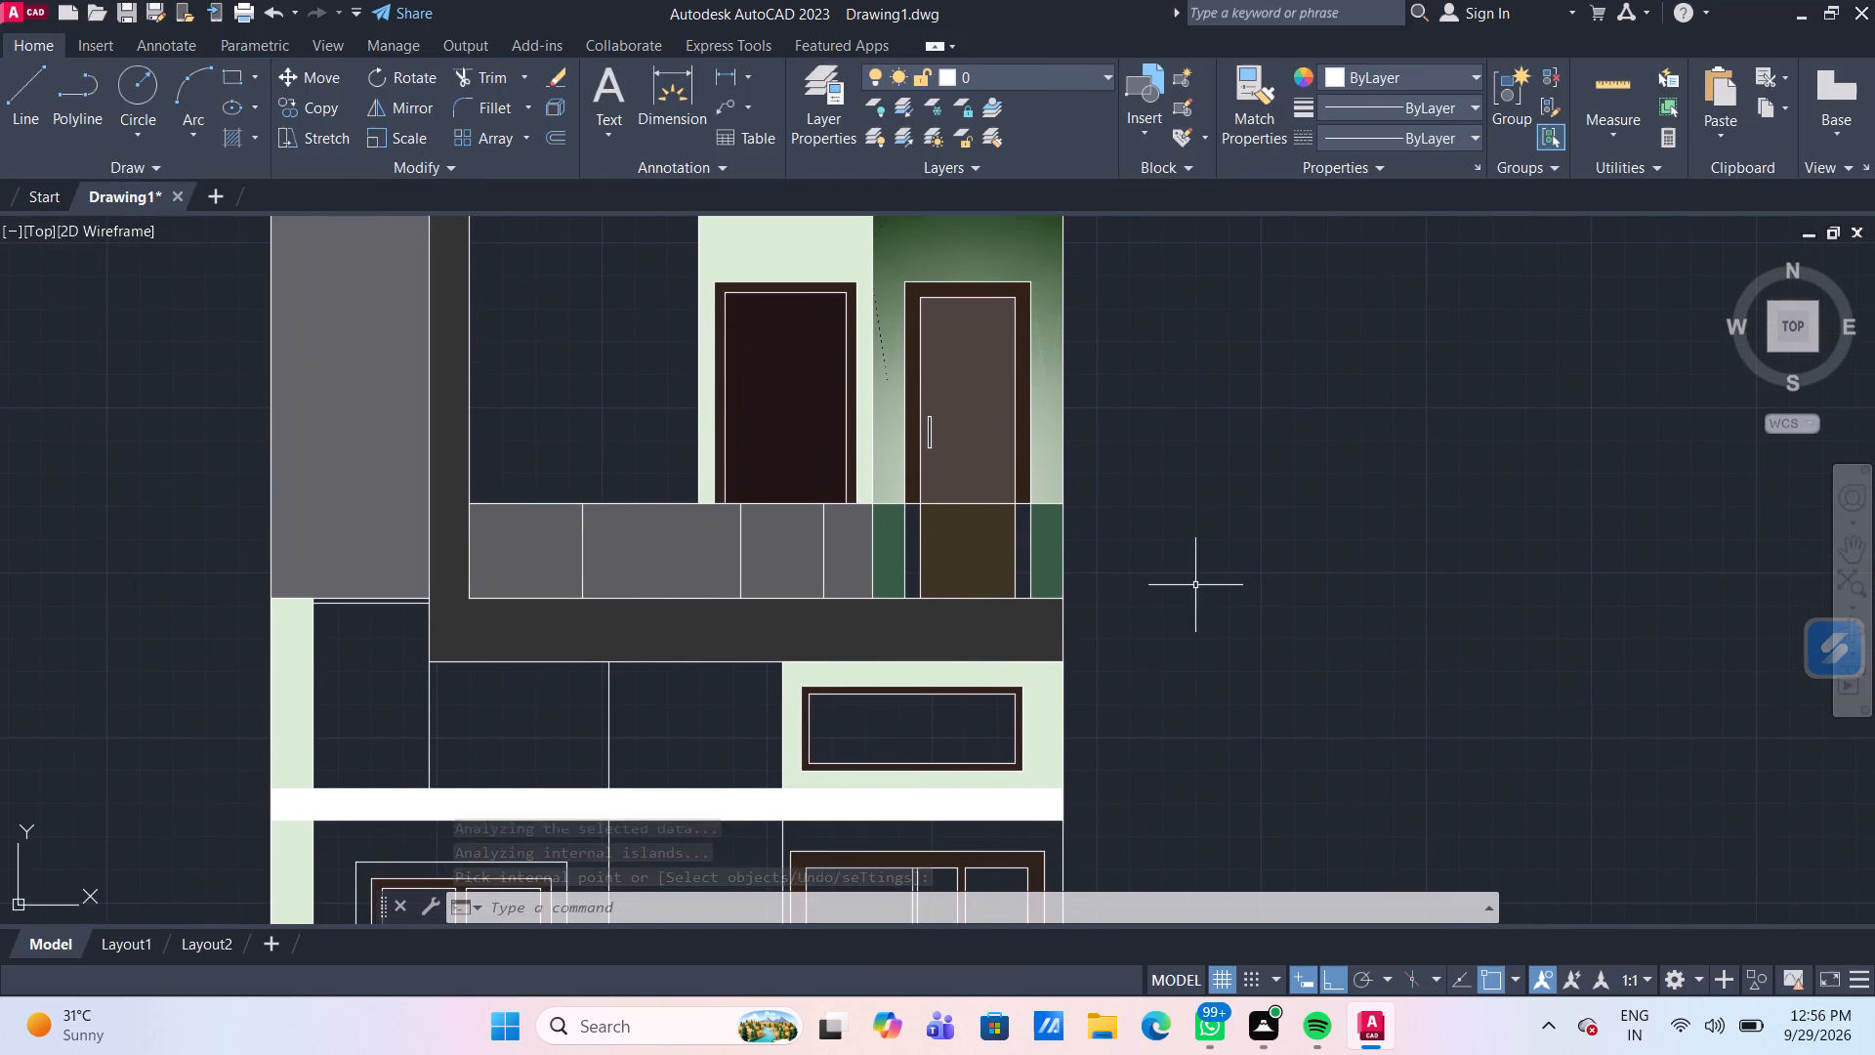
# Fill both door frame strips below the balcony railing line with a solid hatch in index colour 19.
pyautogui.scroll(1, 1051, 553)
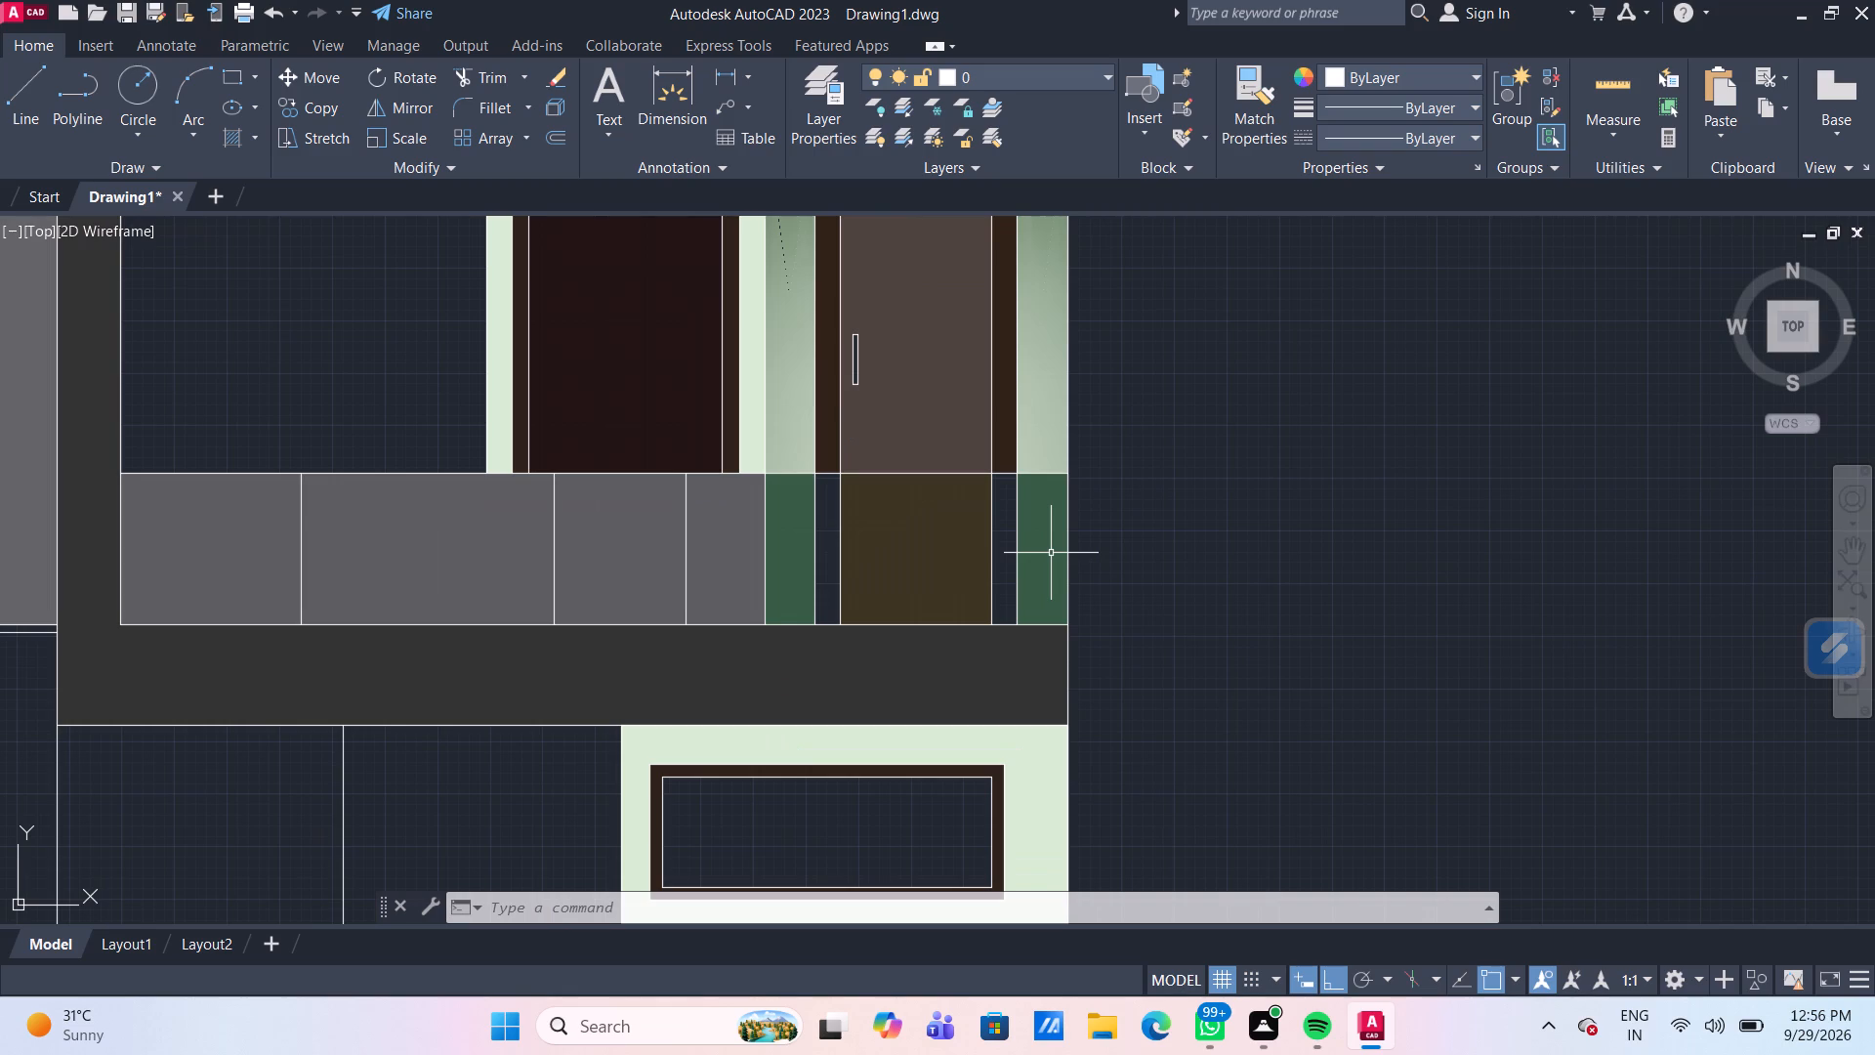
pyautogui.scroll(2, 996, 515)
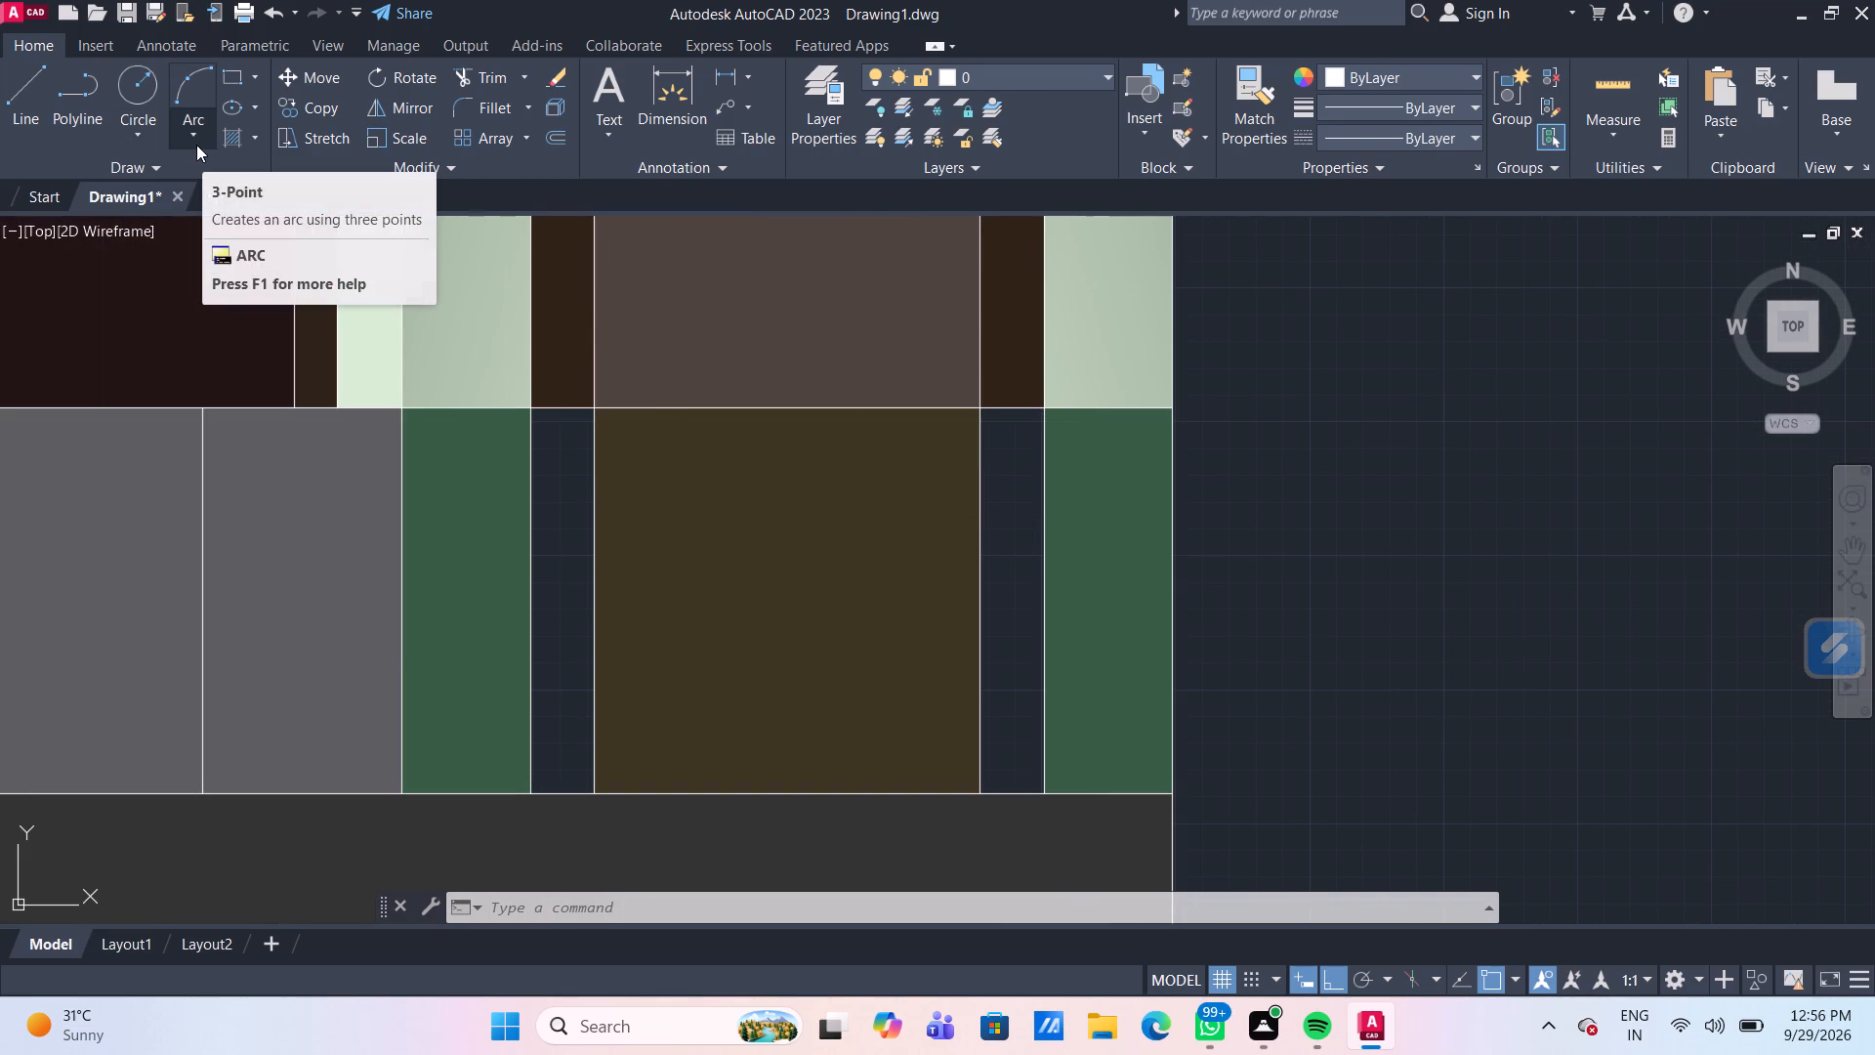
pyautogui.click(242, 140)
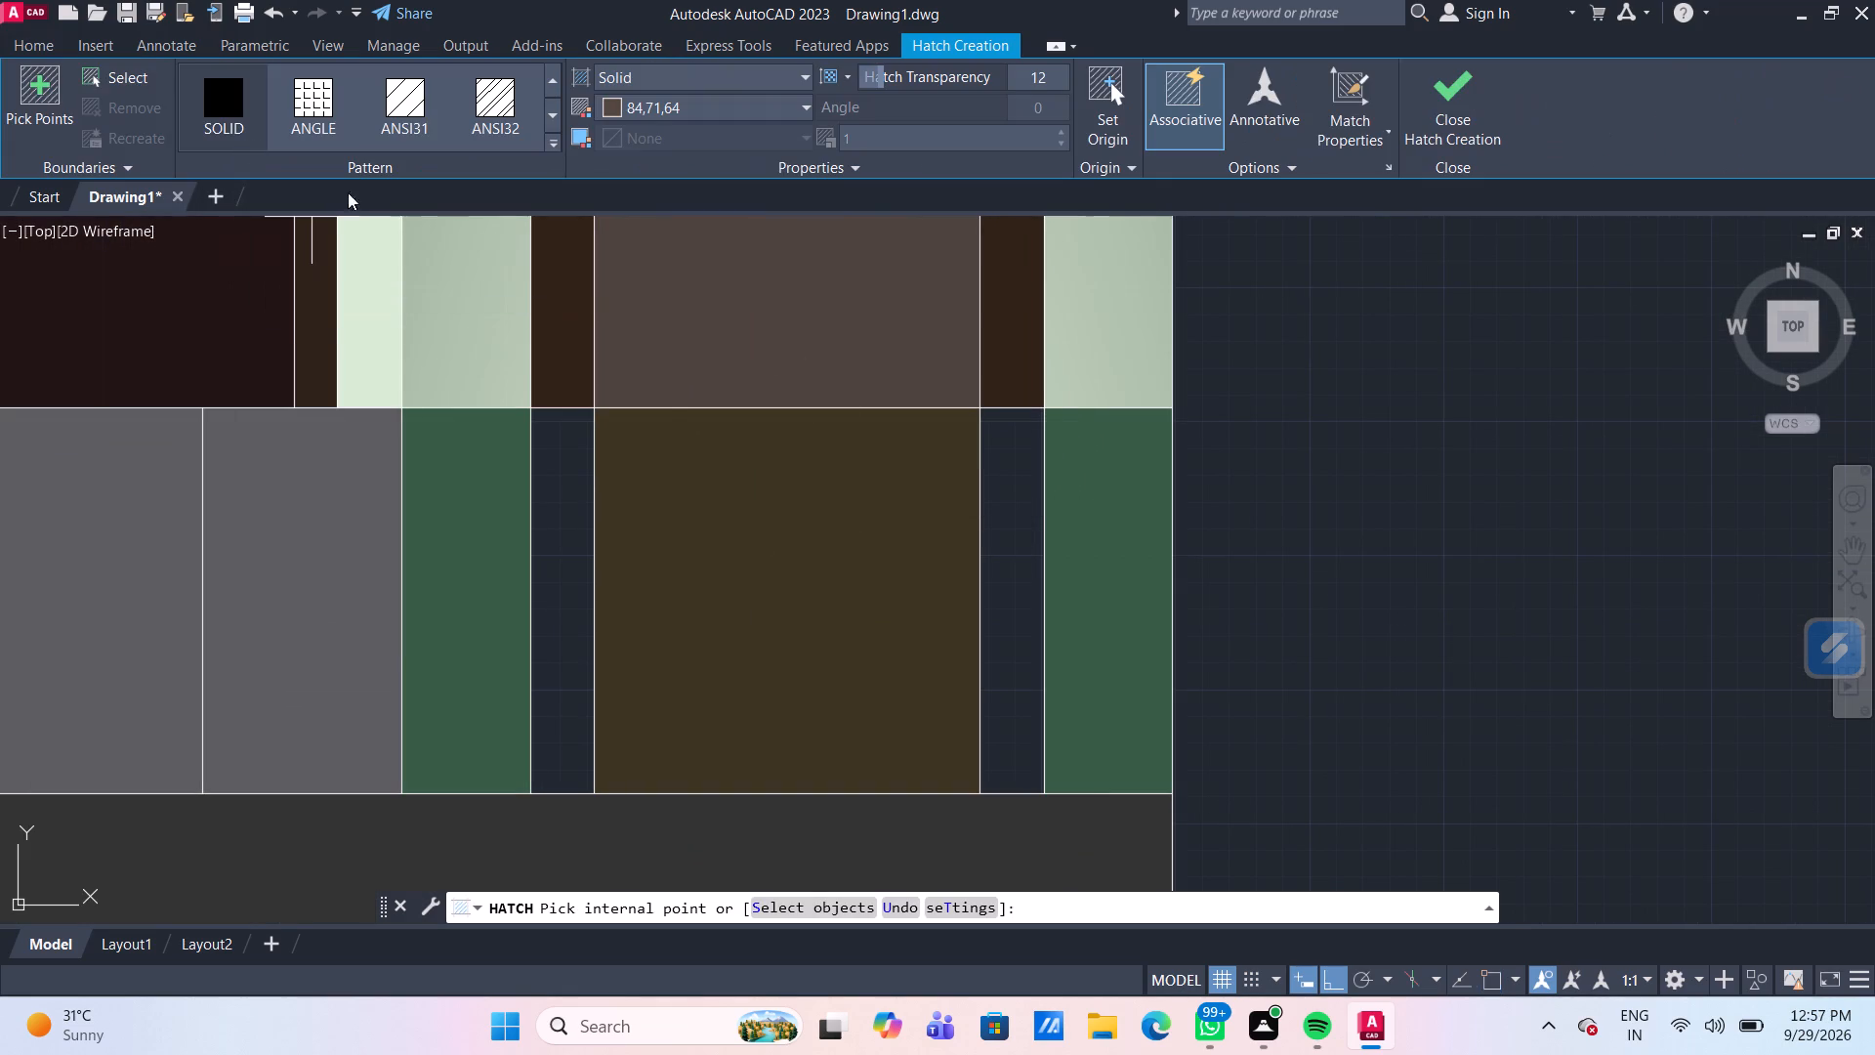
pyautogui.click(675, 109)
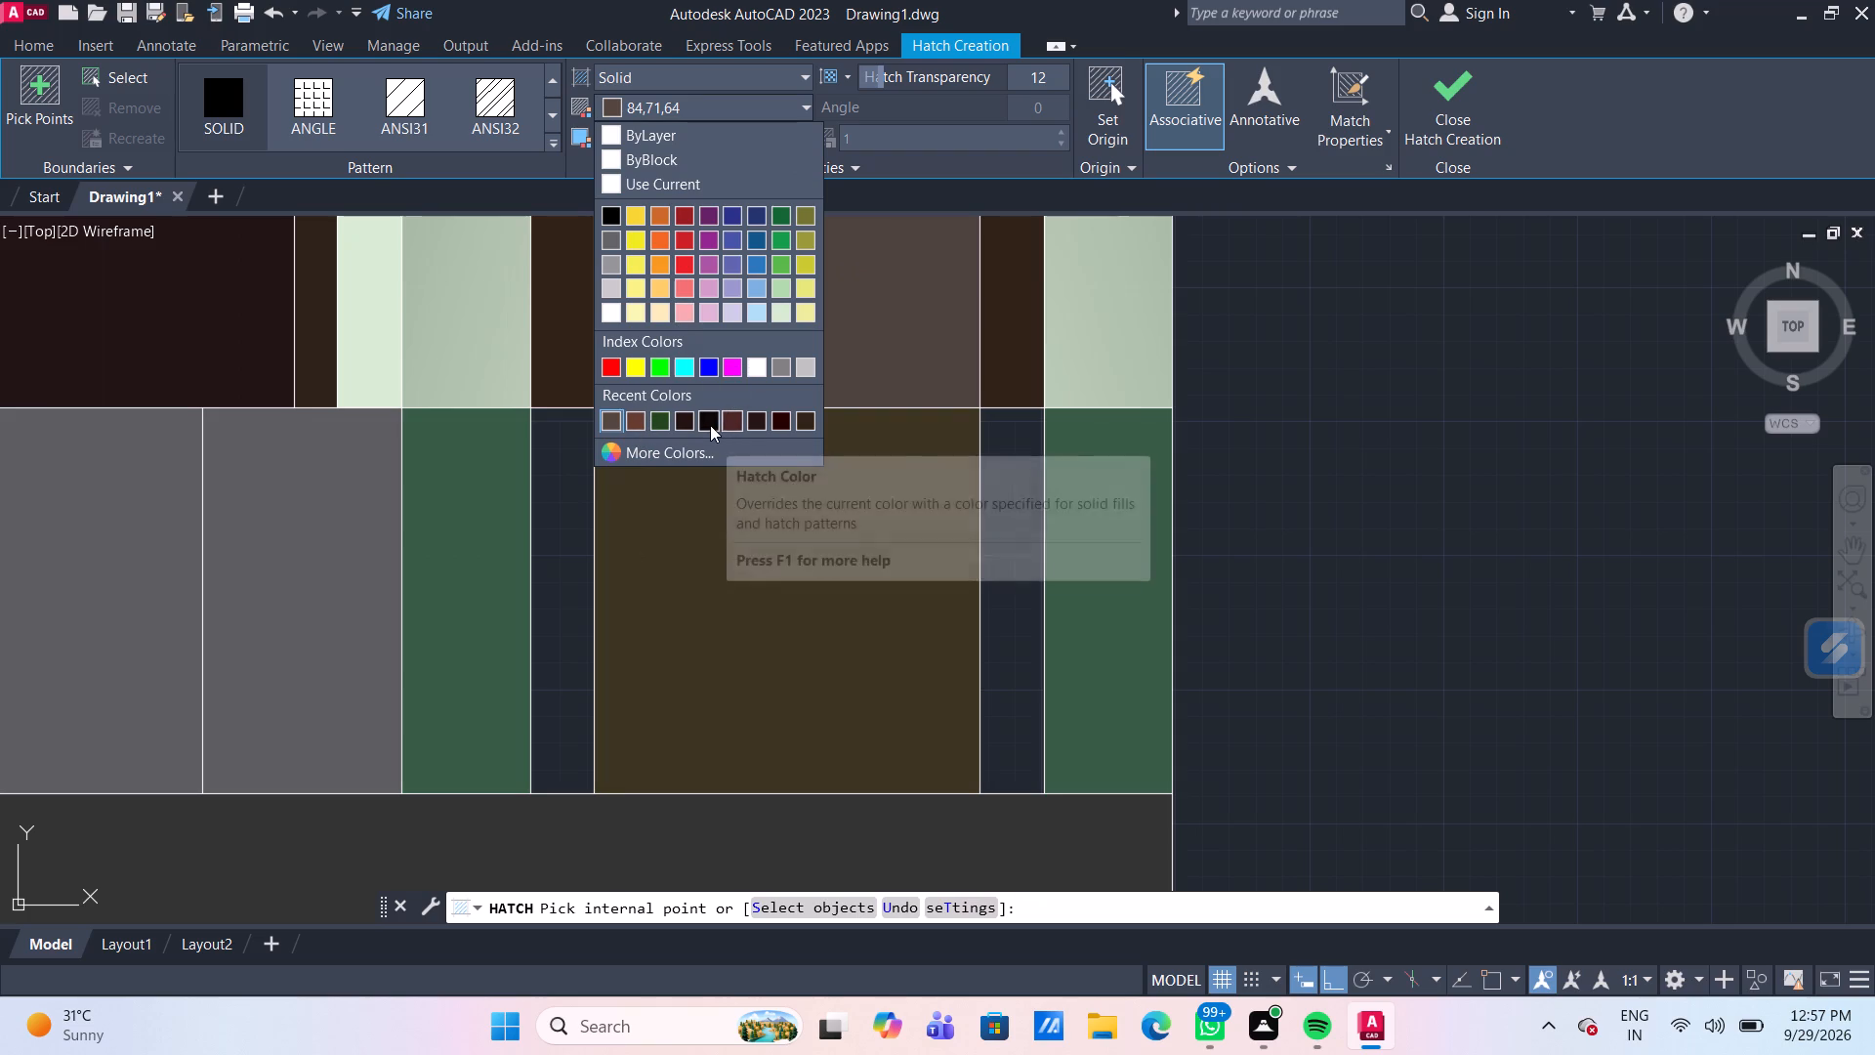
pyautogui.click(687, 418)
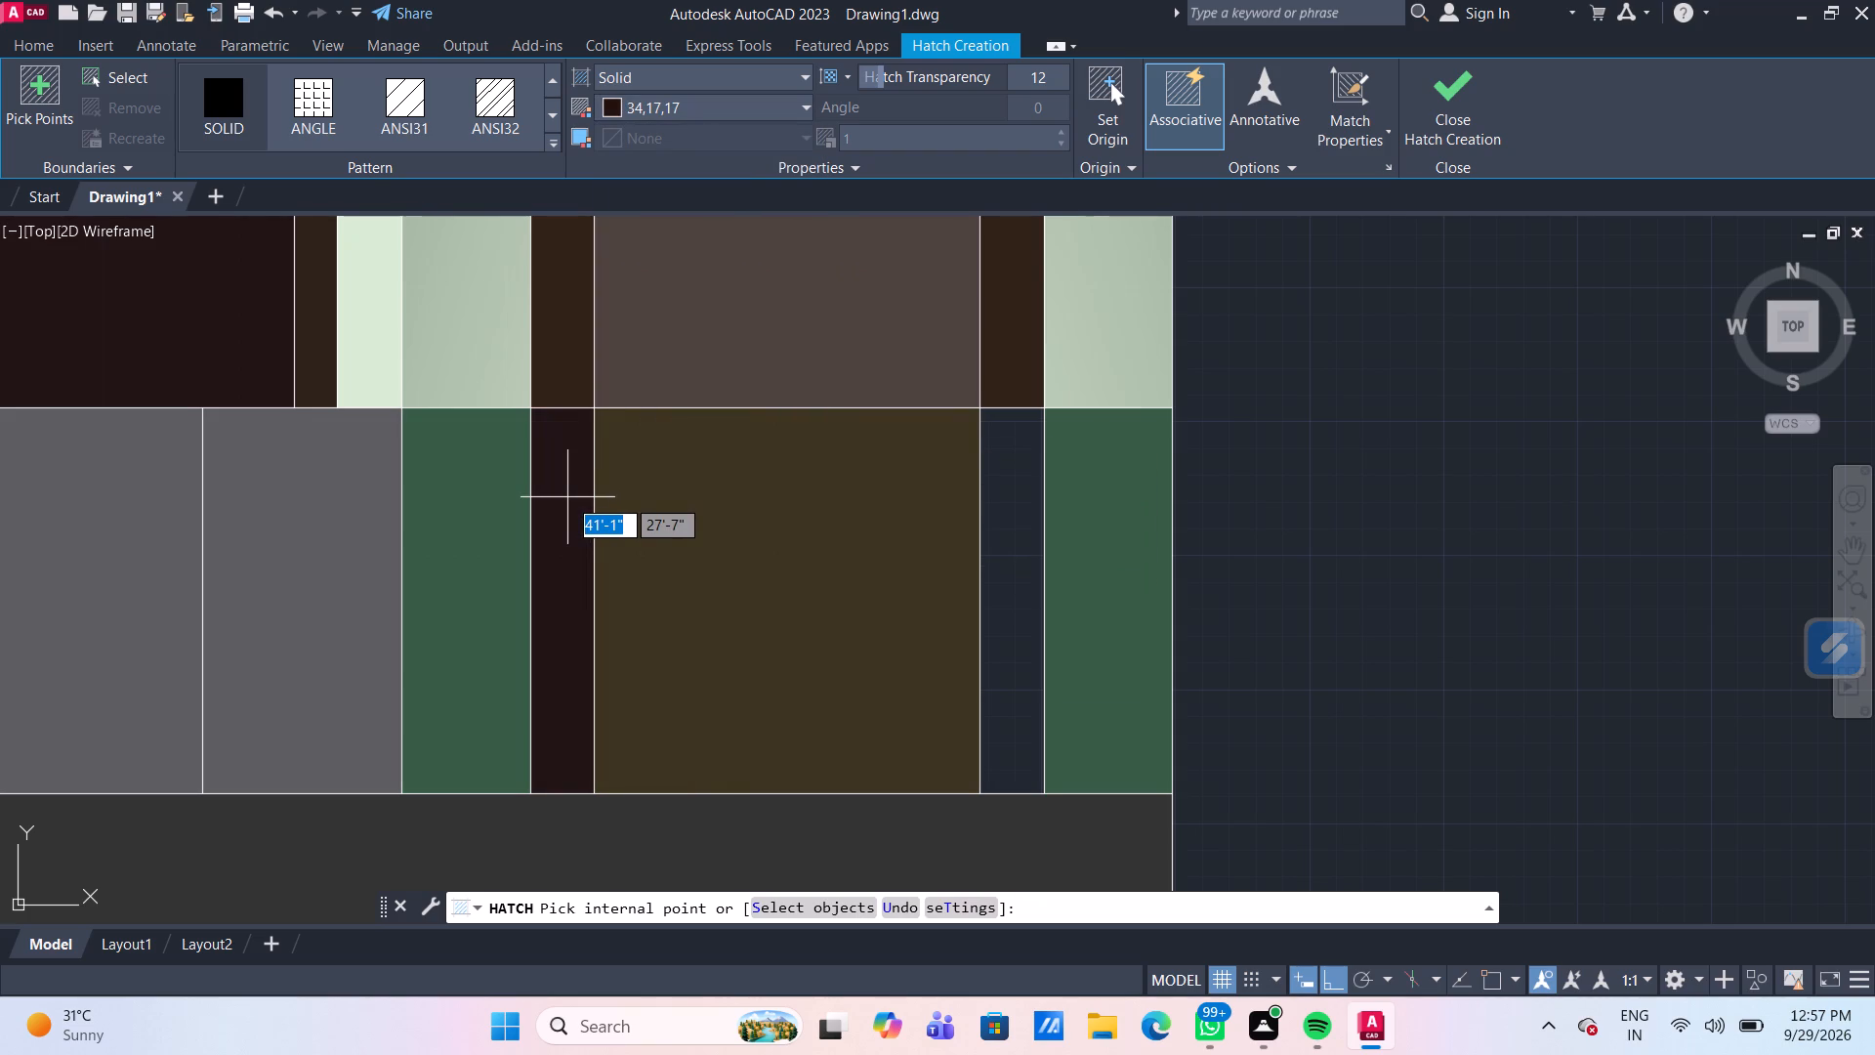
pyautogui.click(744, 98)
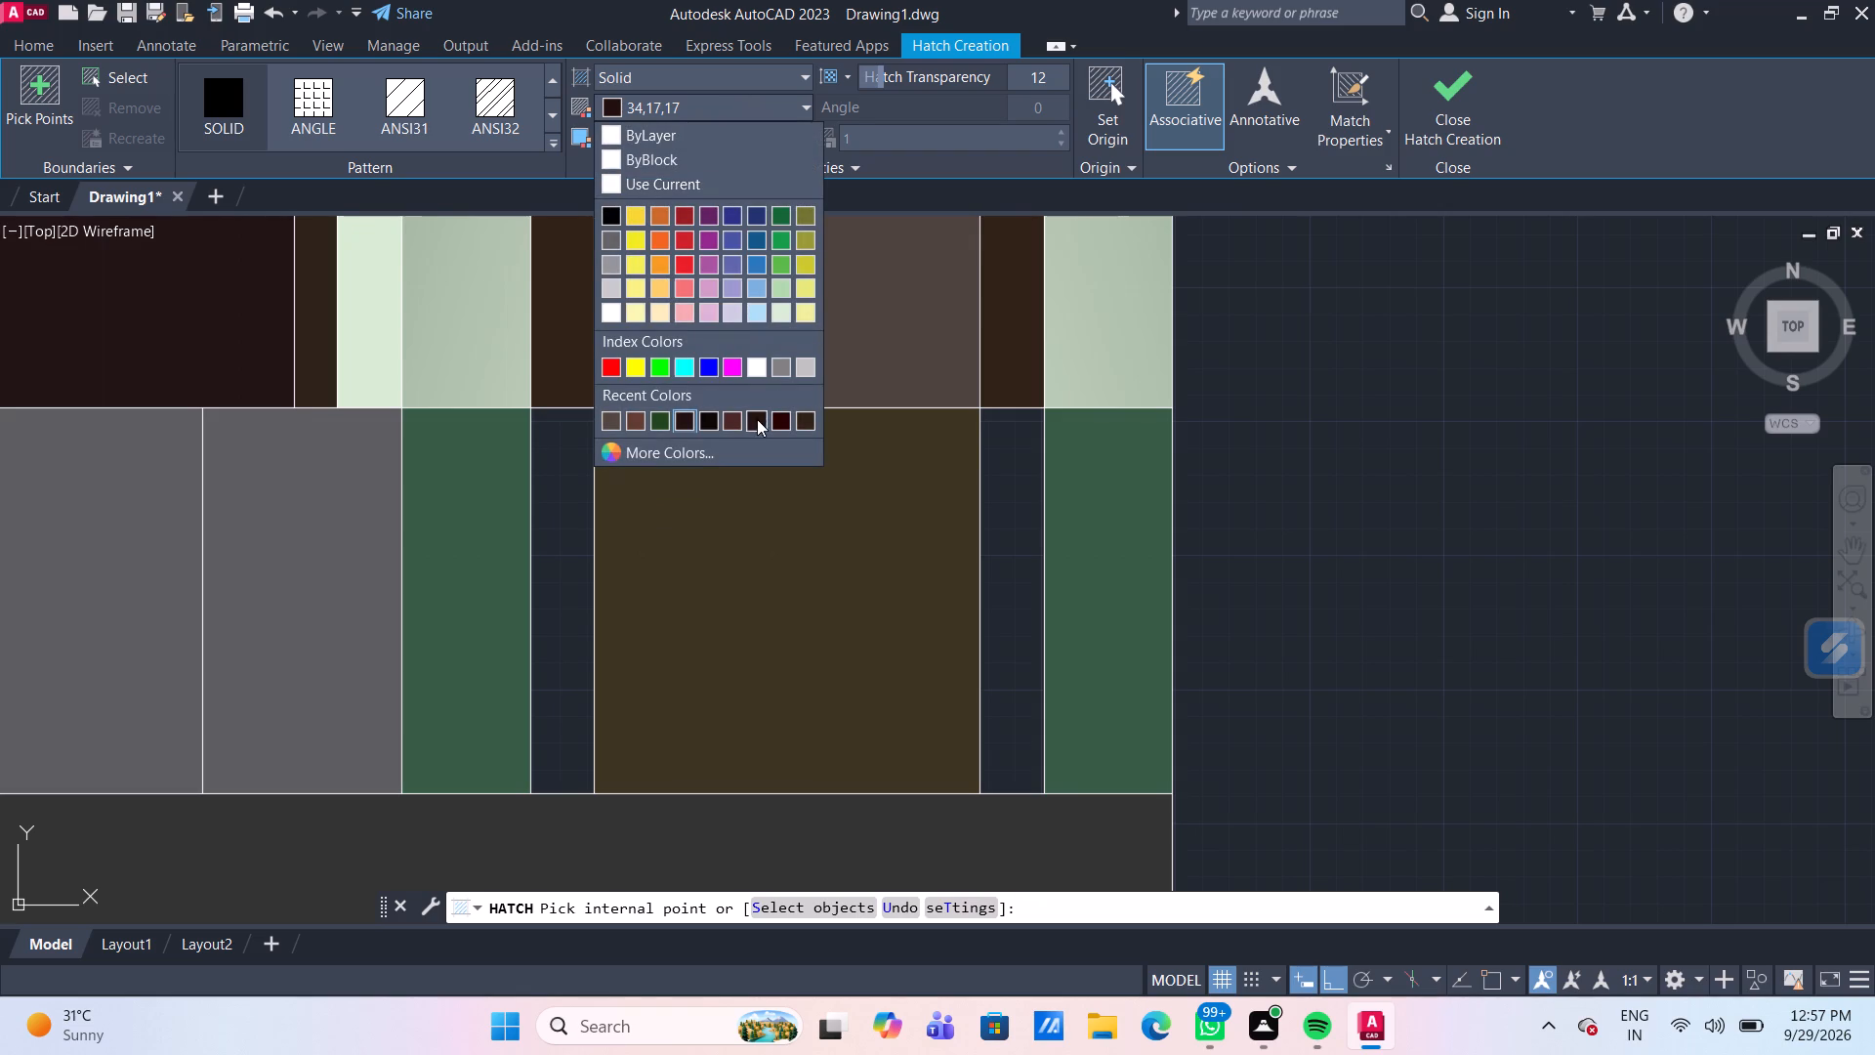
pyautogui.click(757, 419)
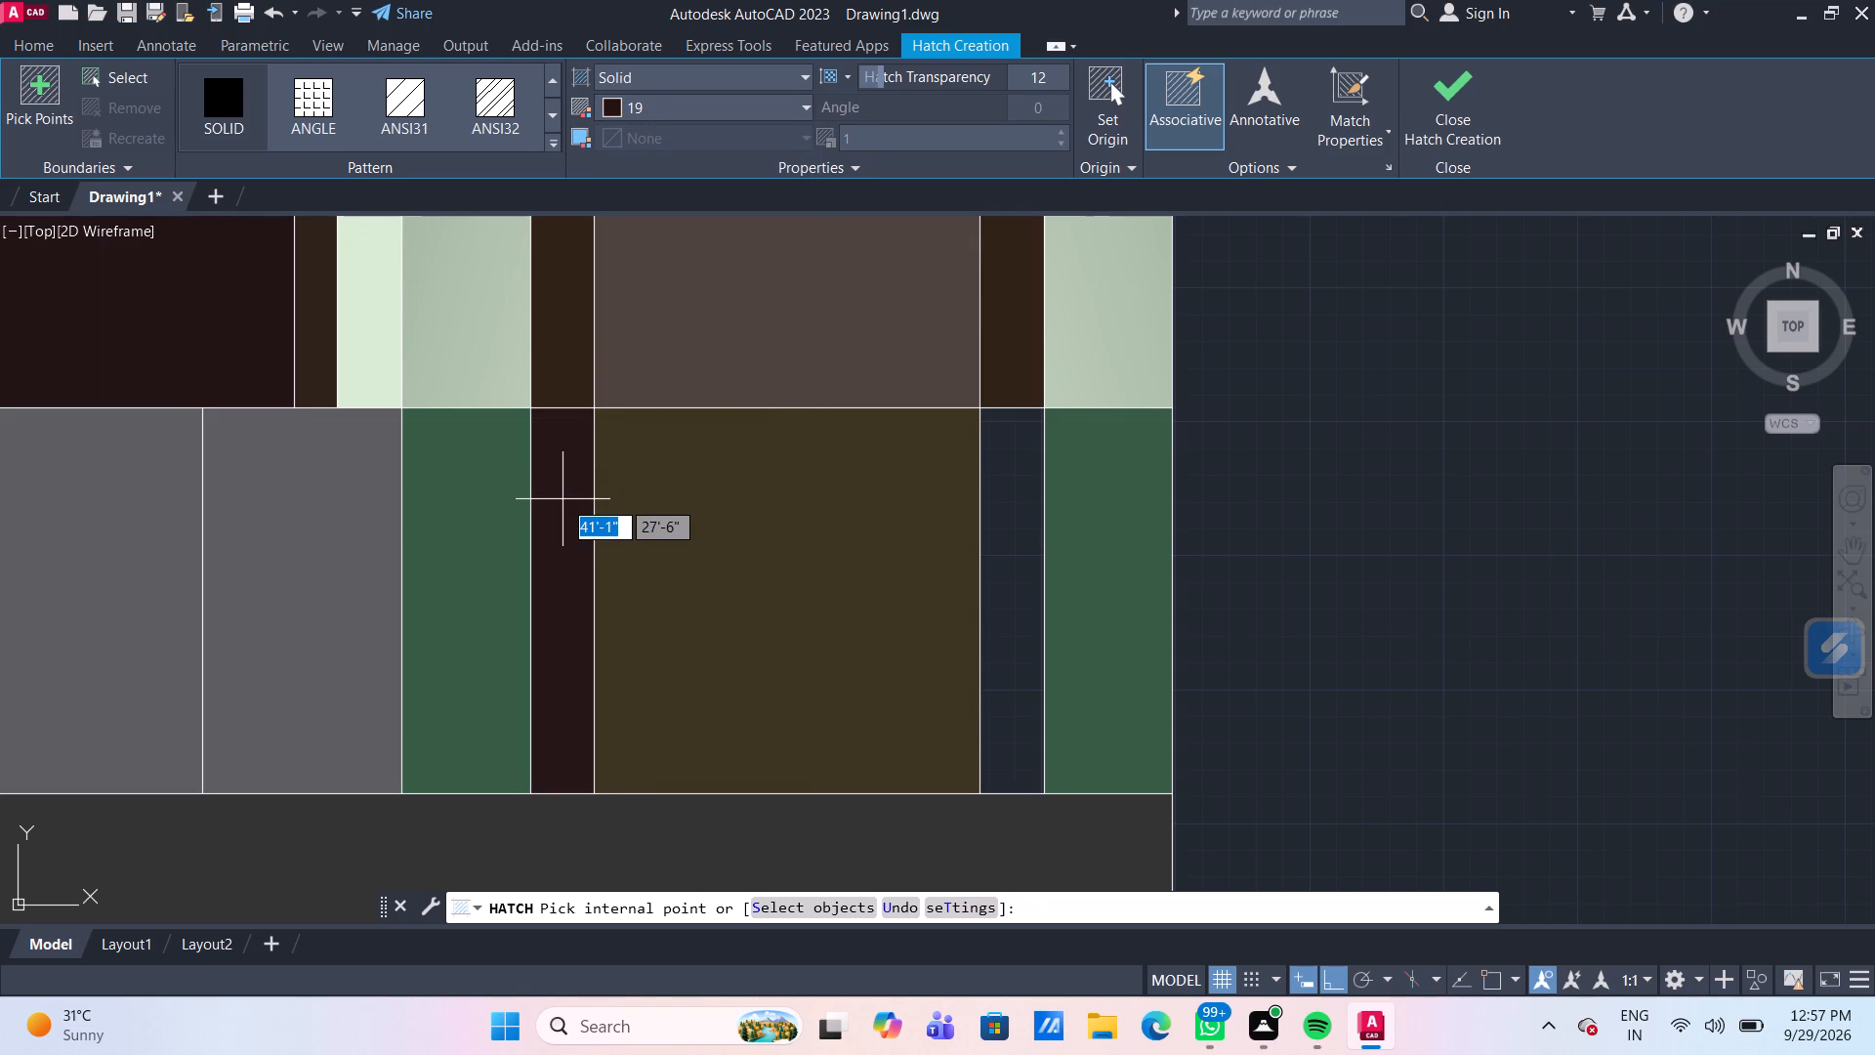
pyautogui.click(562, 499)
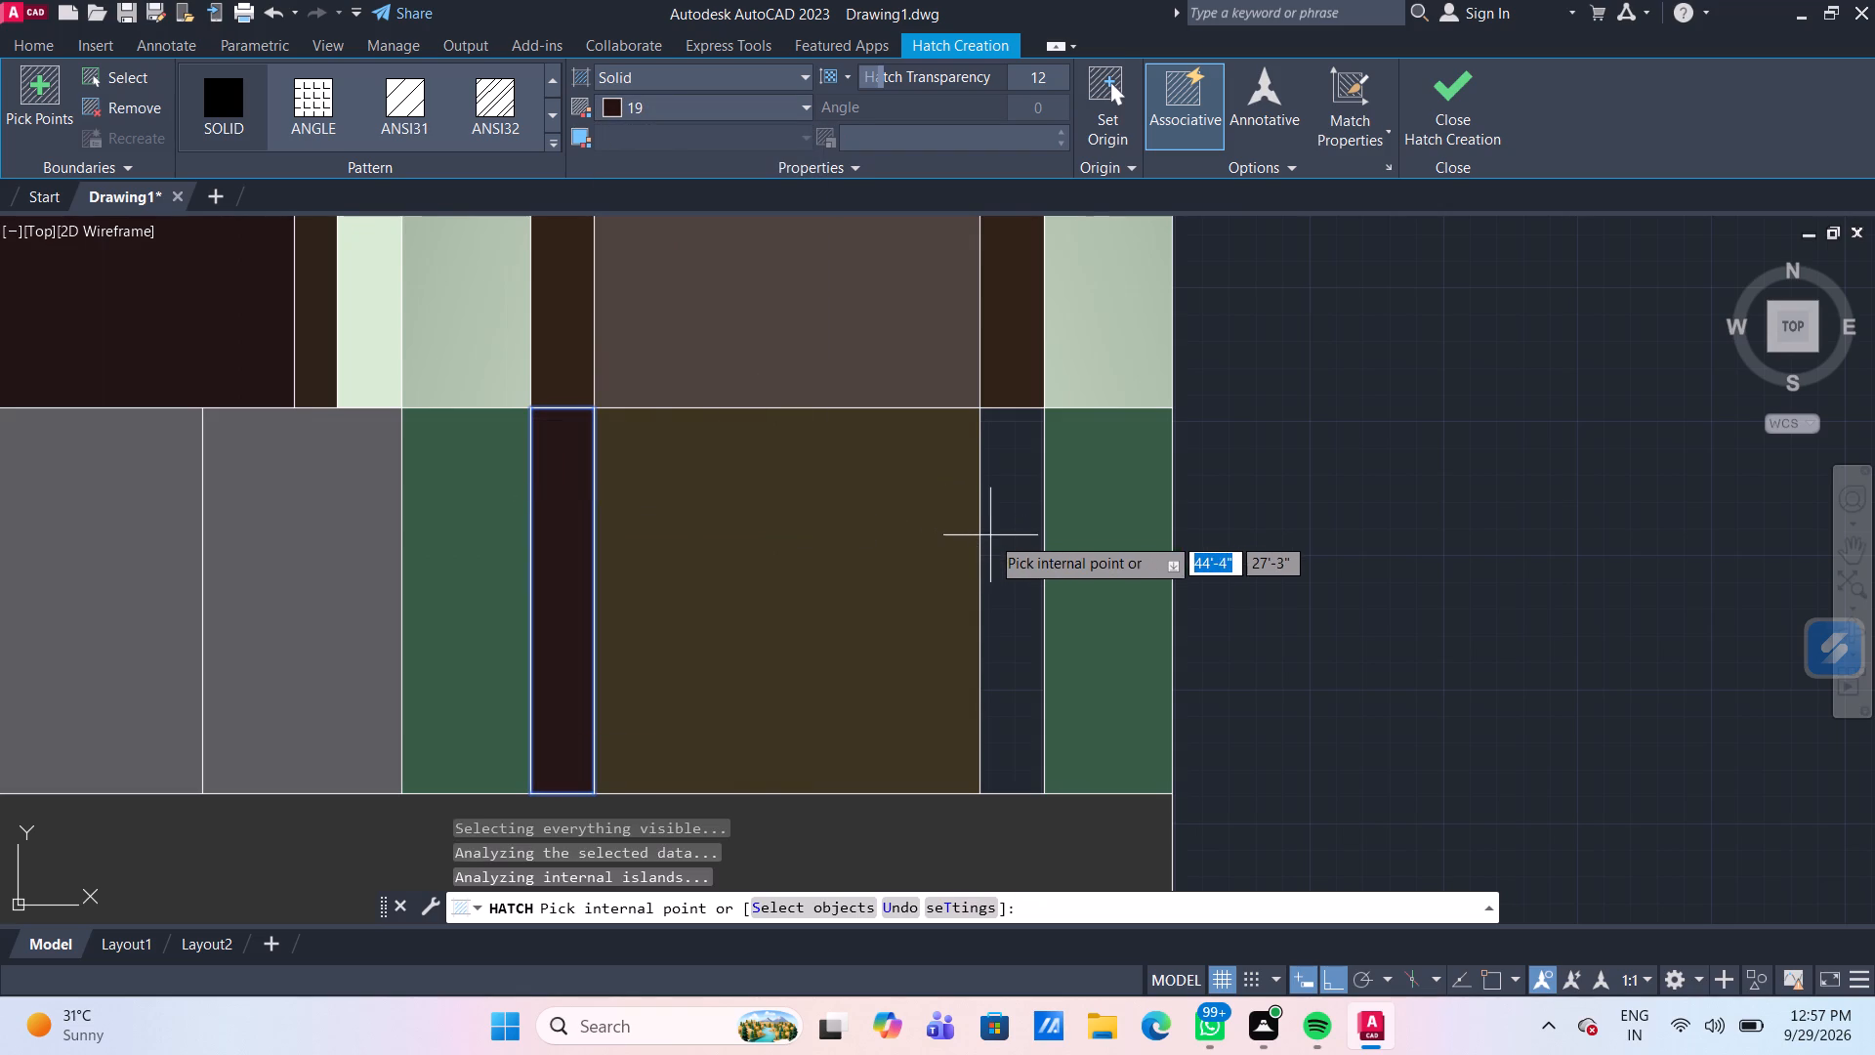
pyautogui.click(1005, 542)
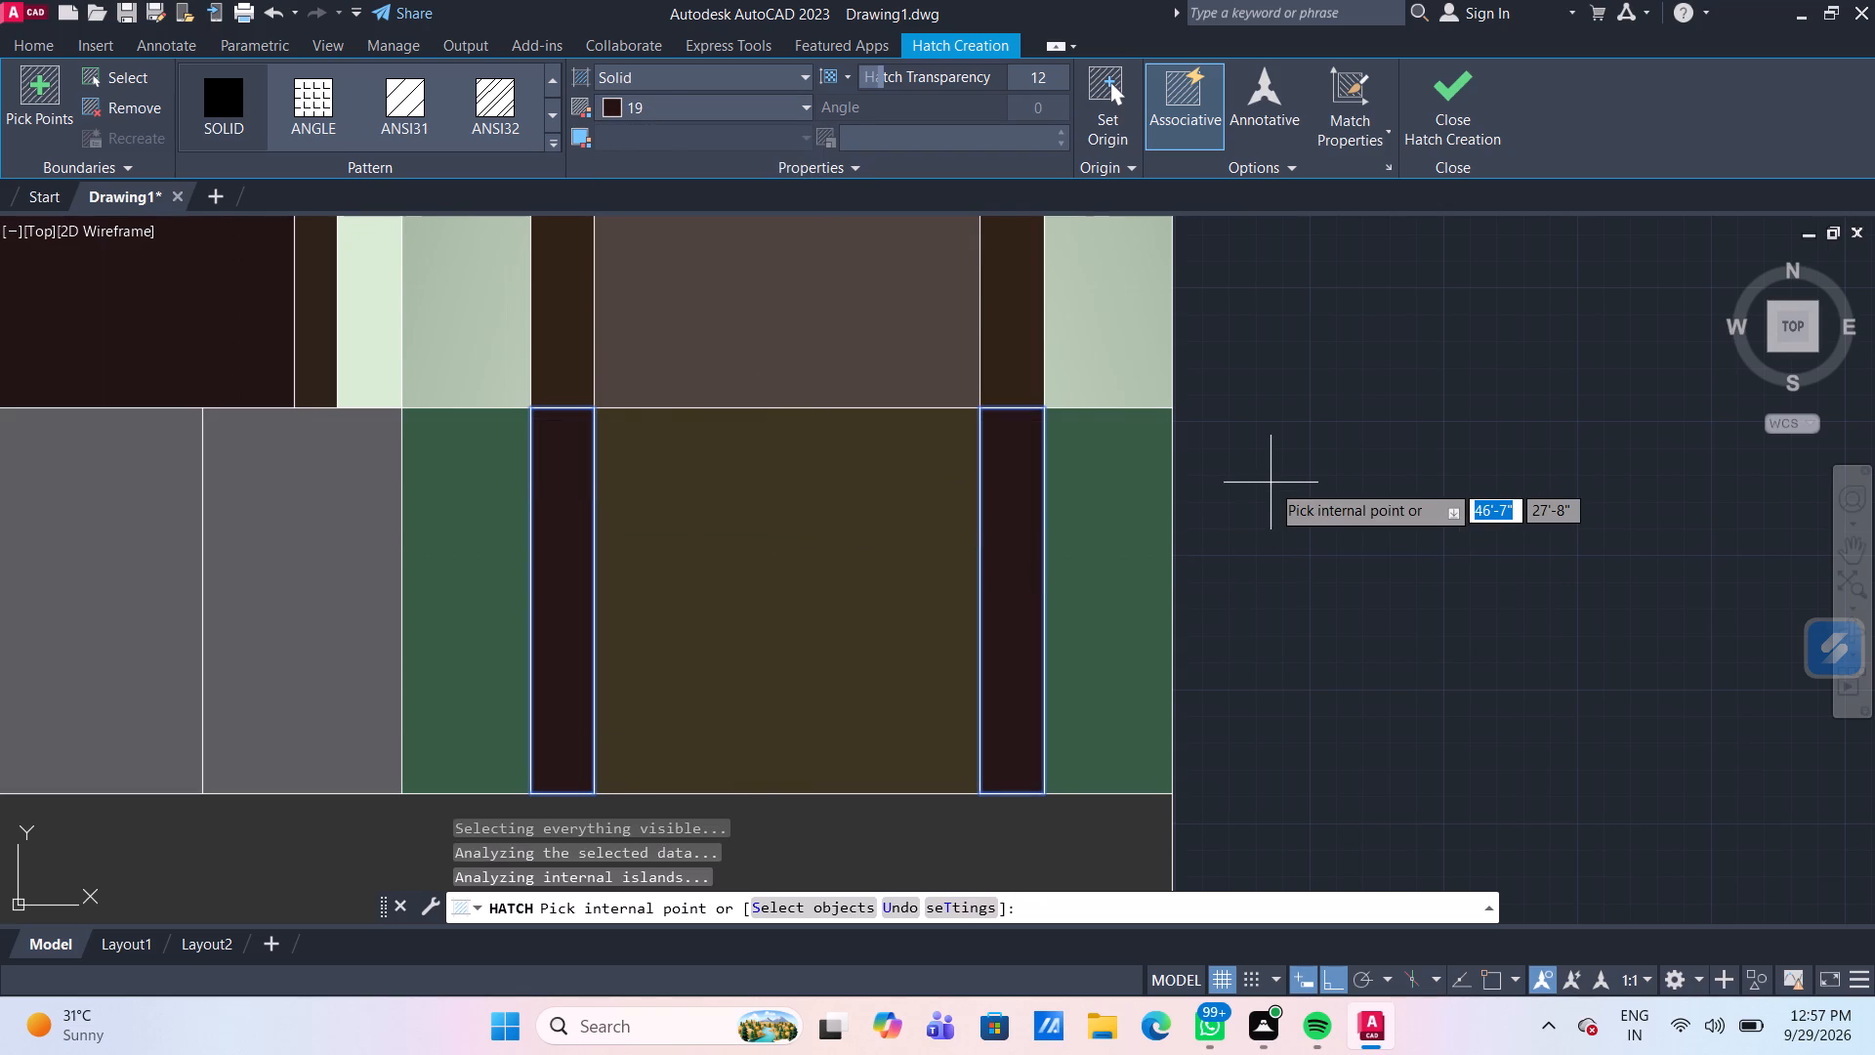
pyautogui.press('Return')
# Trim away the railing's top line where it crosses the balcony door leaf, its frame strips and the green wall on both sides.
pyautogui.scroll(-3, 1271, 483)
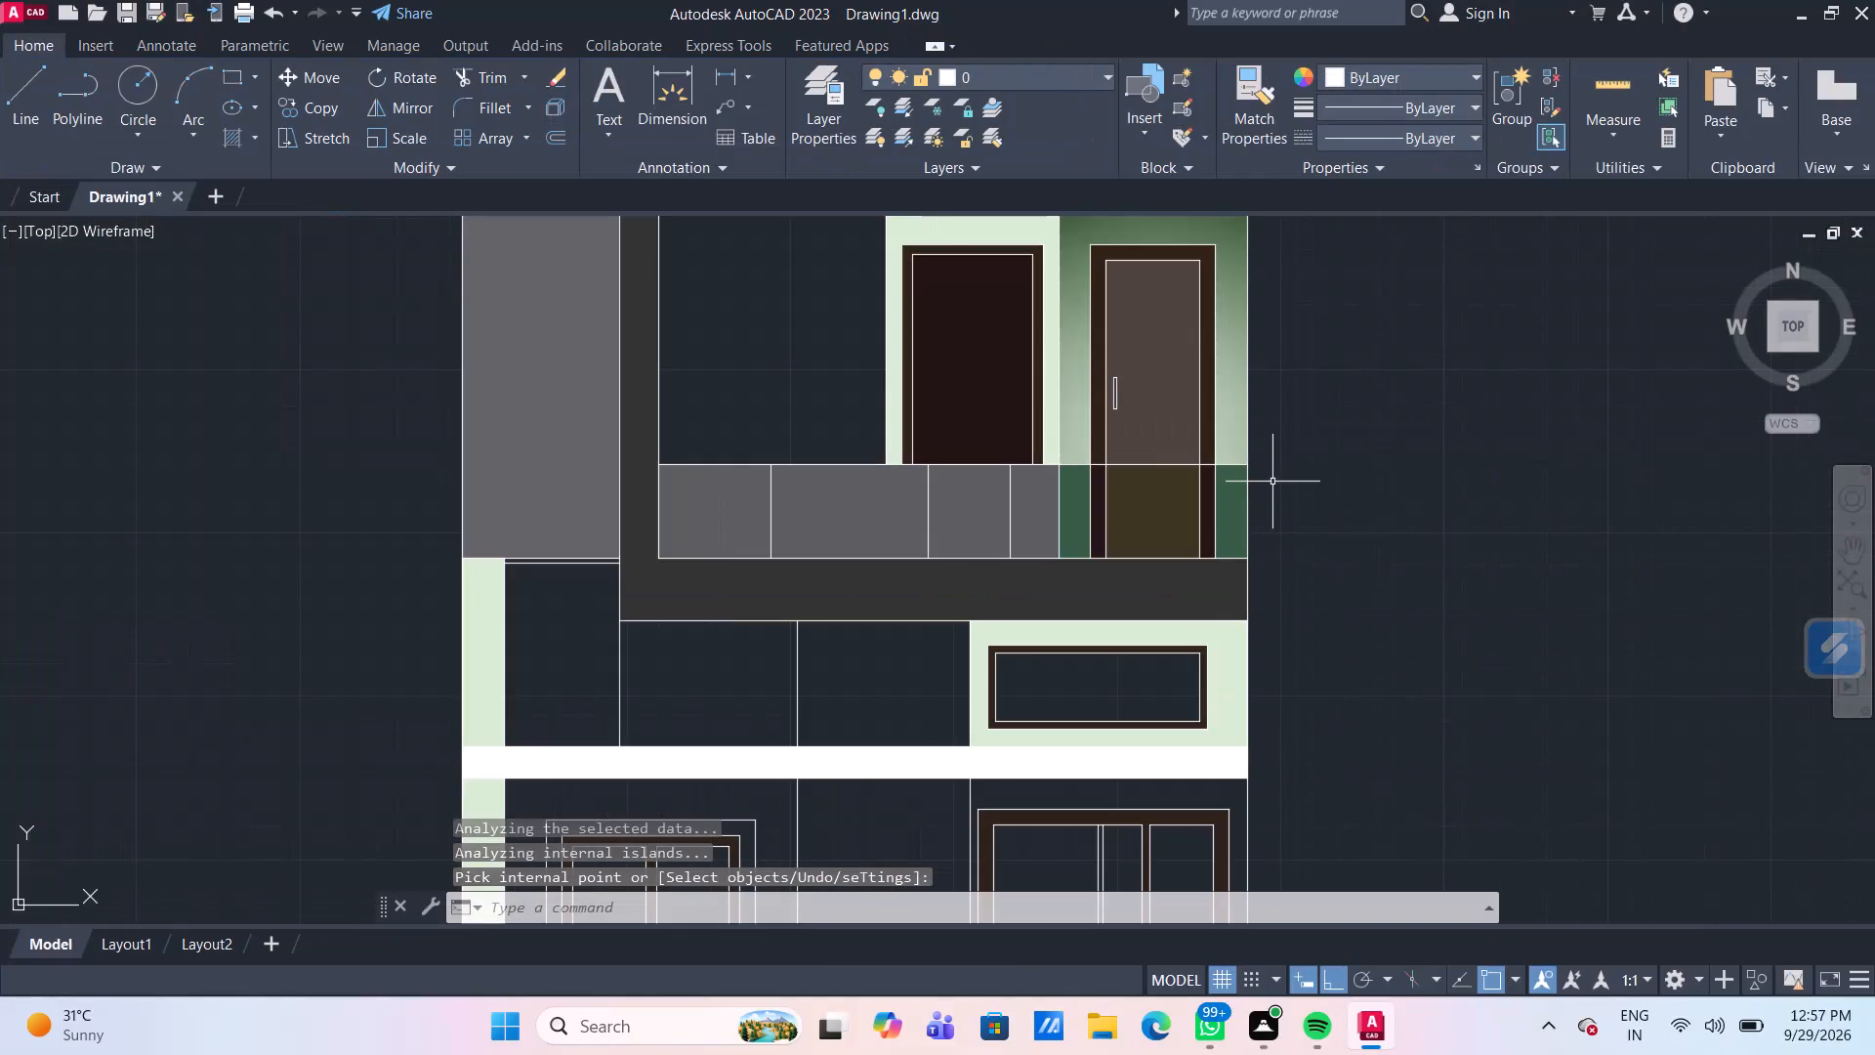
pyautogui.scroll(-1, 1273, 482)
pyautogui.scroll(3, 1284, 468)
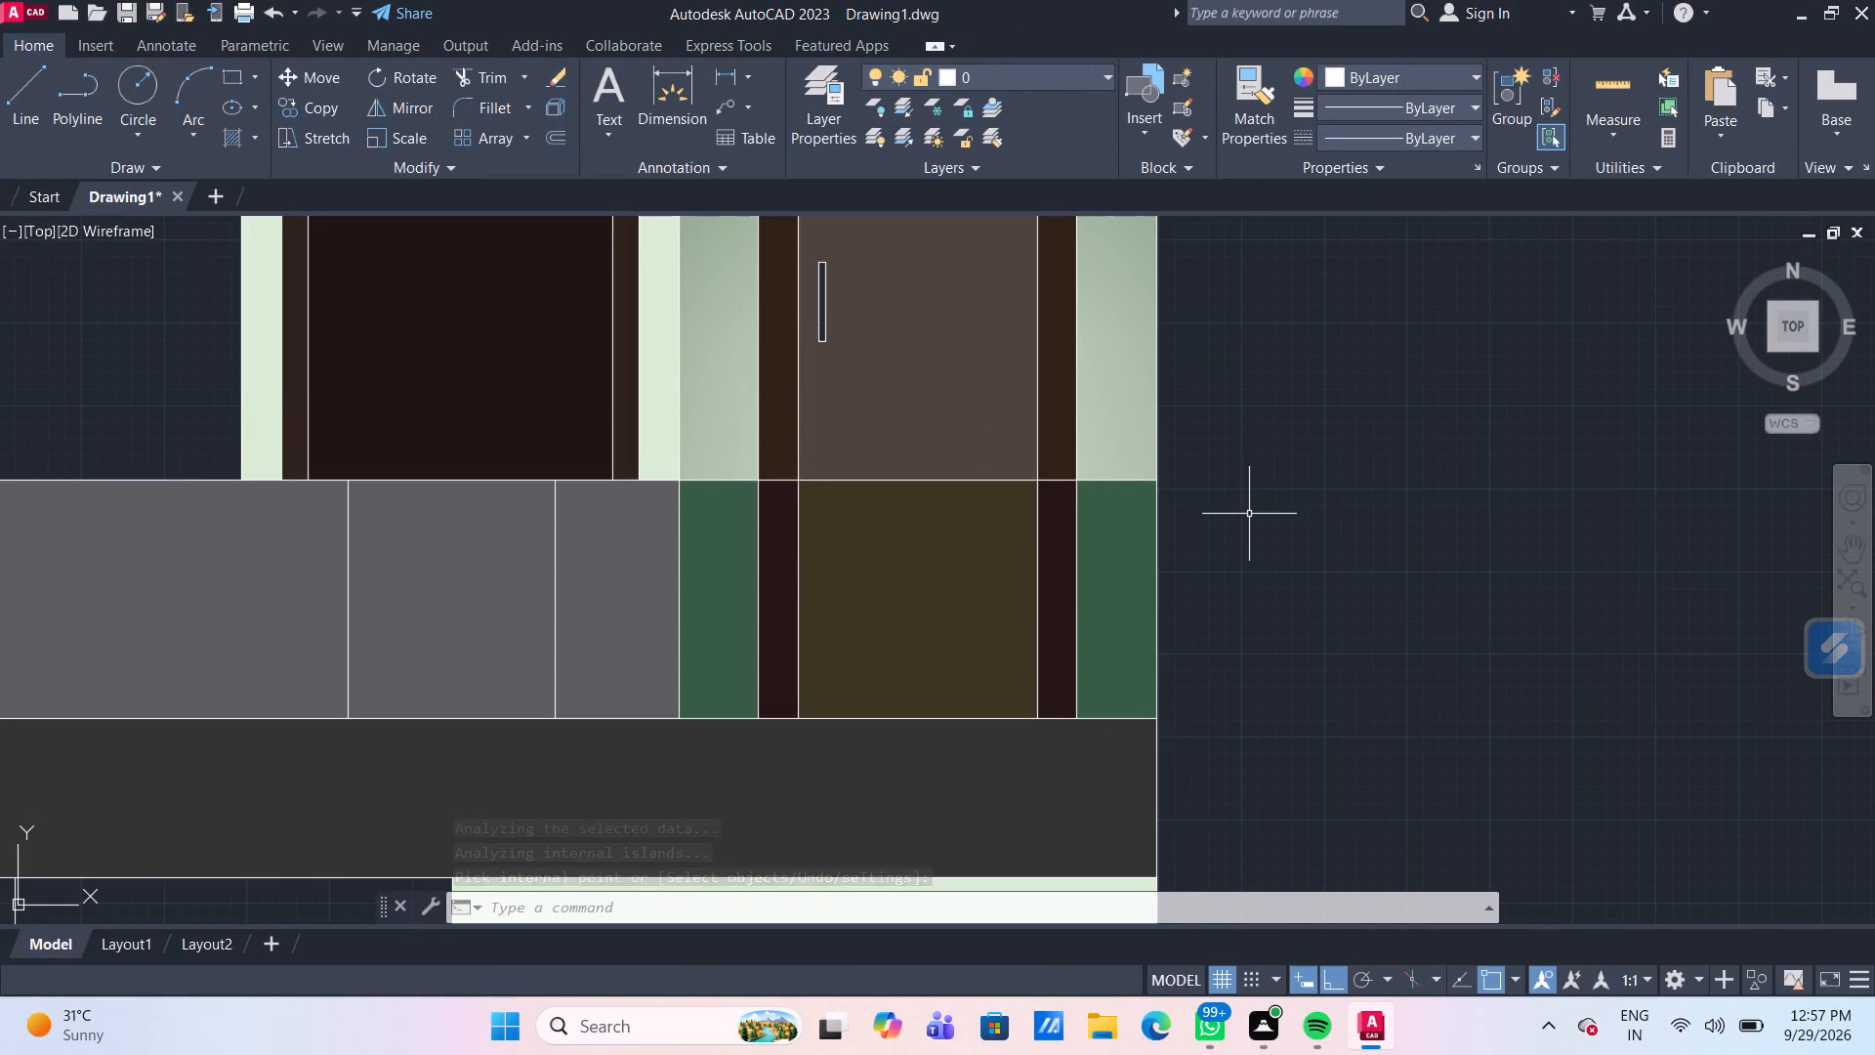
pyautogui.write('tr')
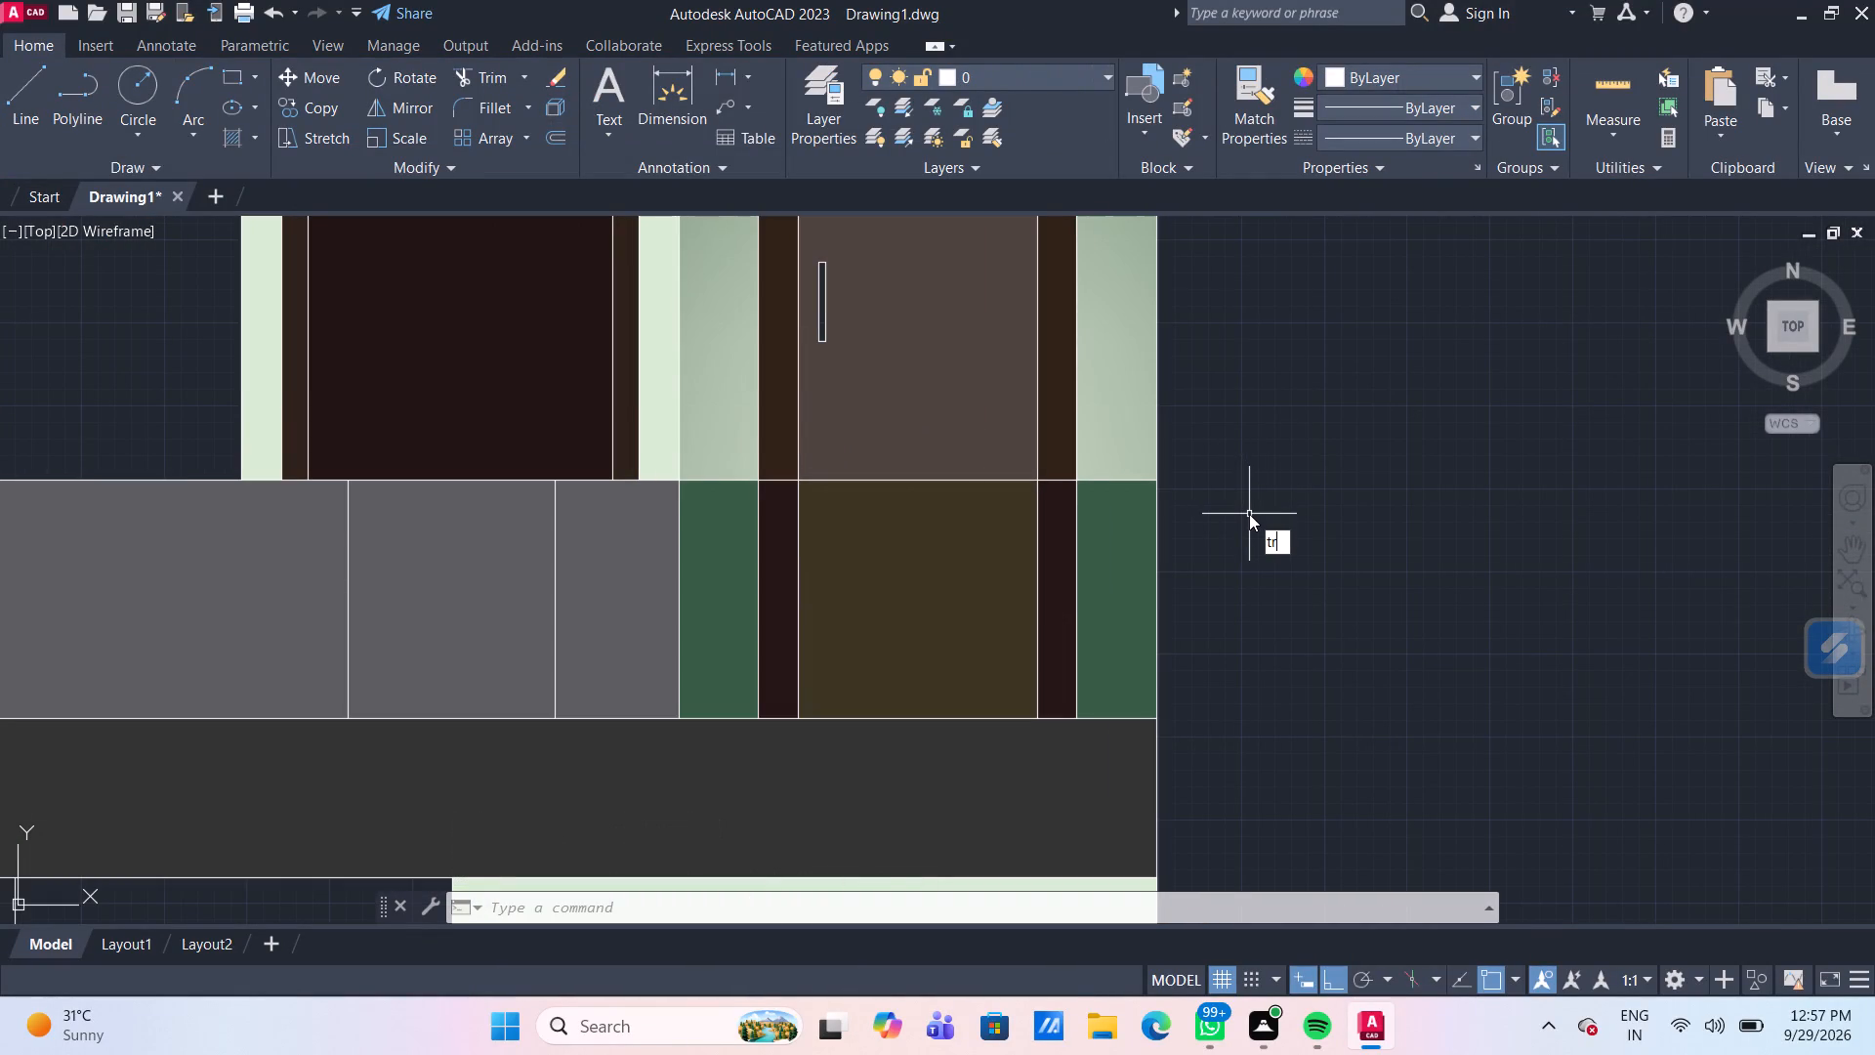
pyautogui.press('Return')
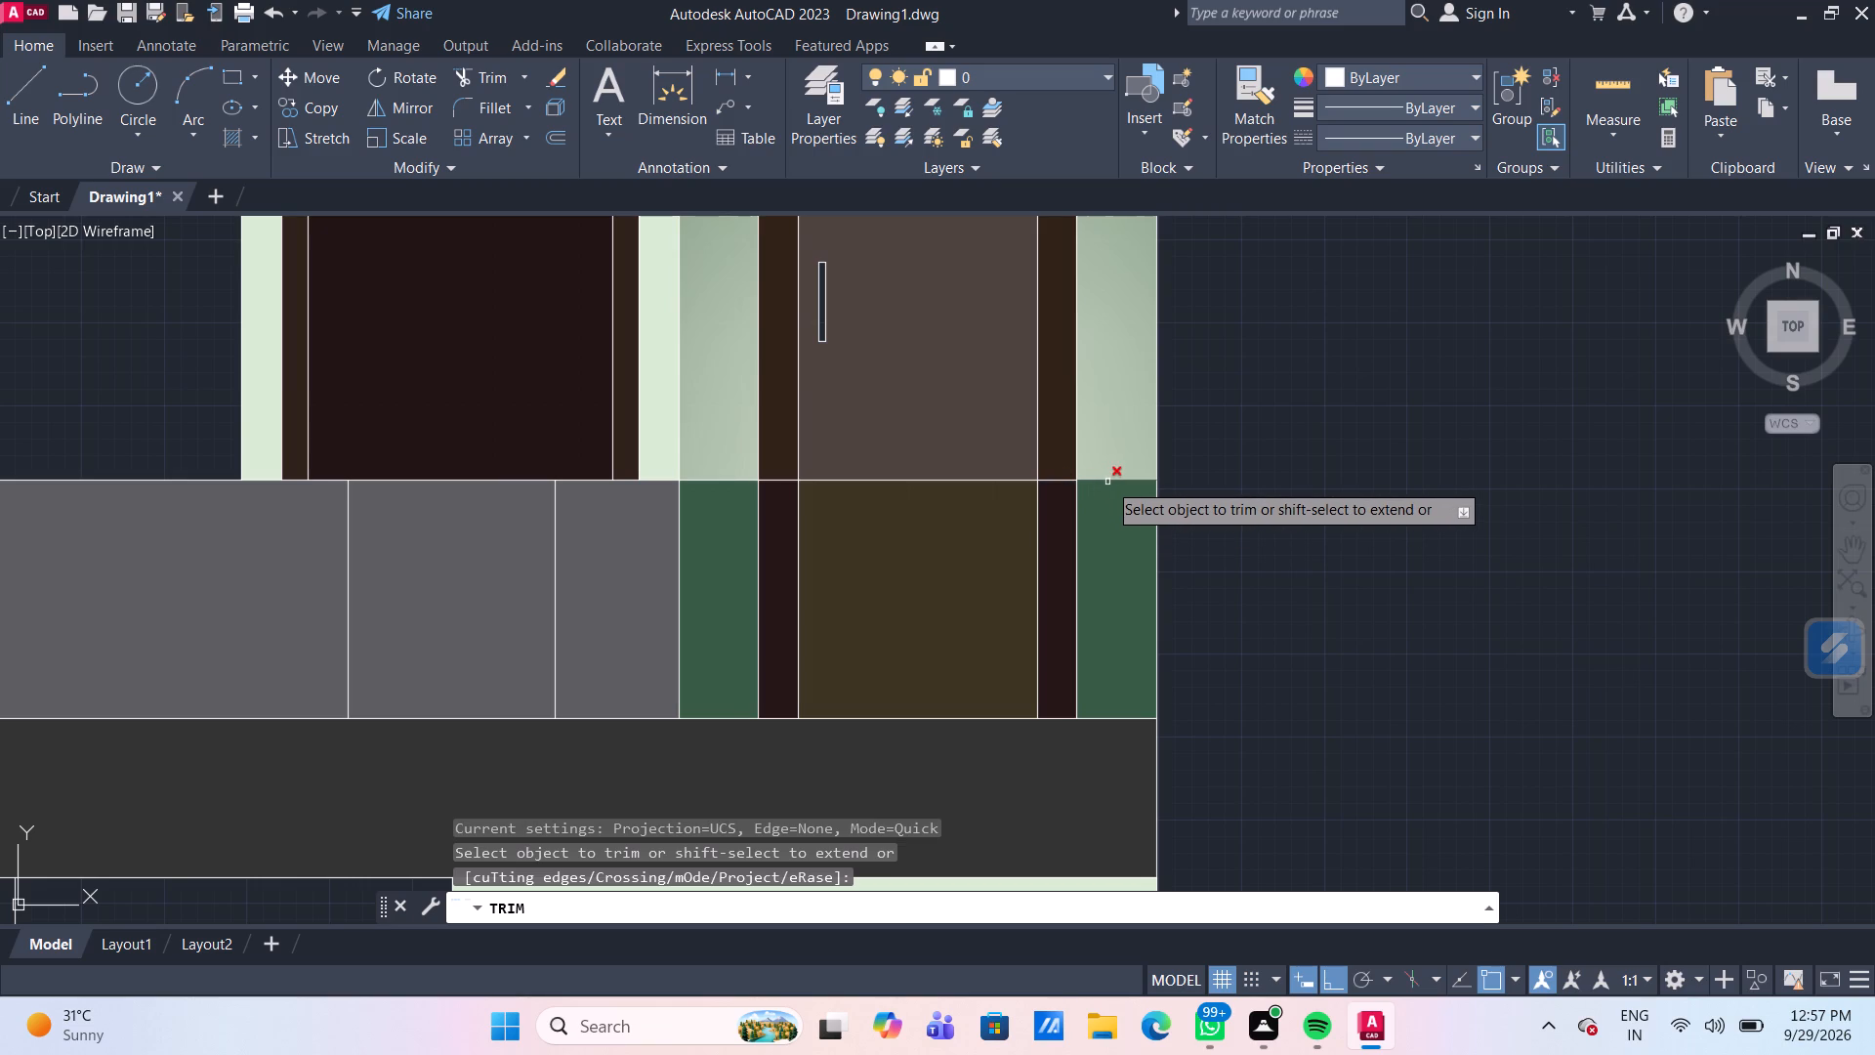
pyautogui.click(1107, 481)
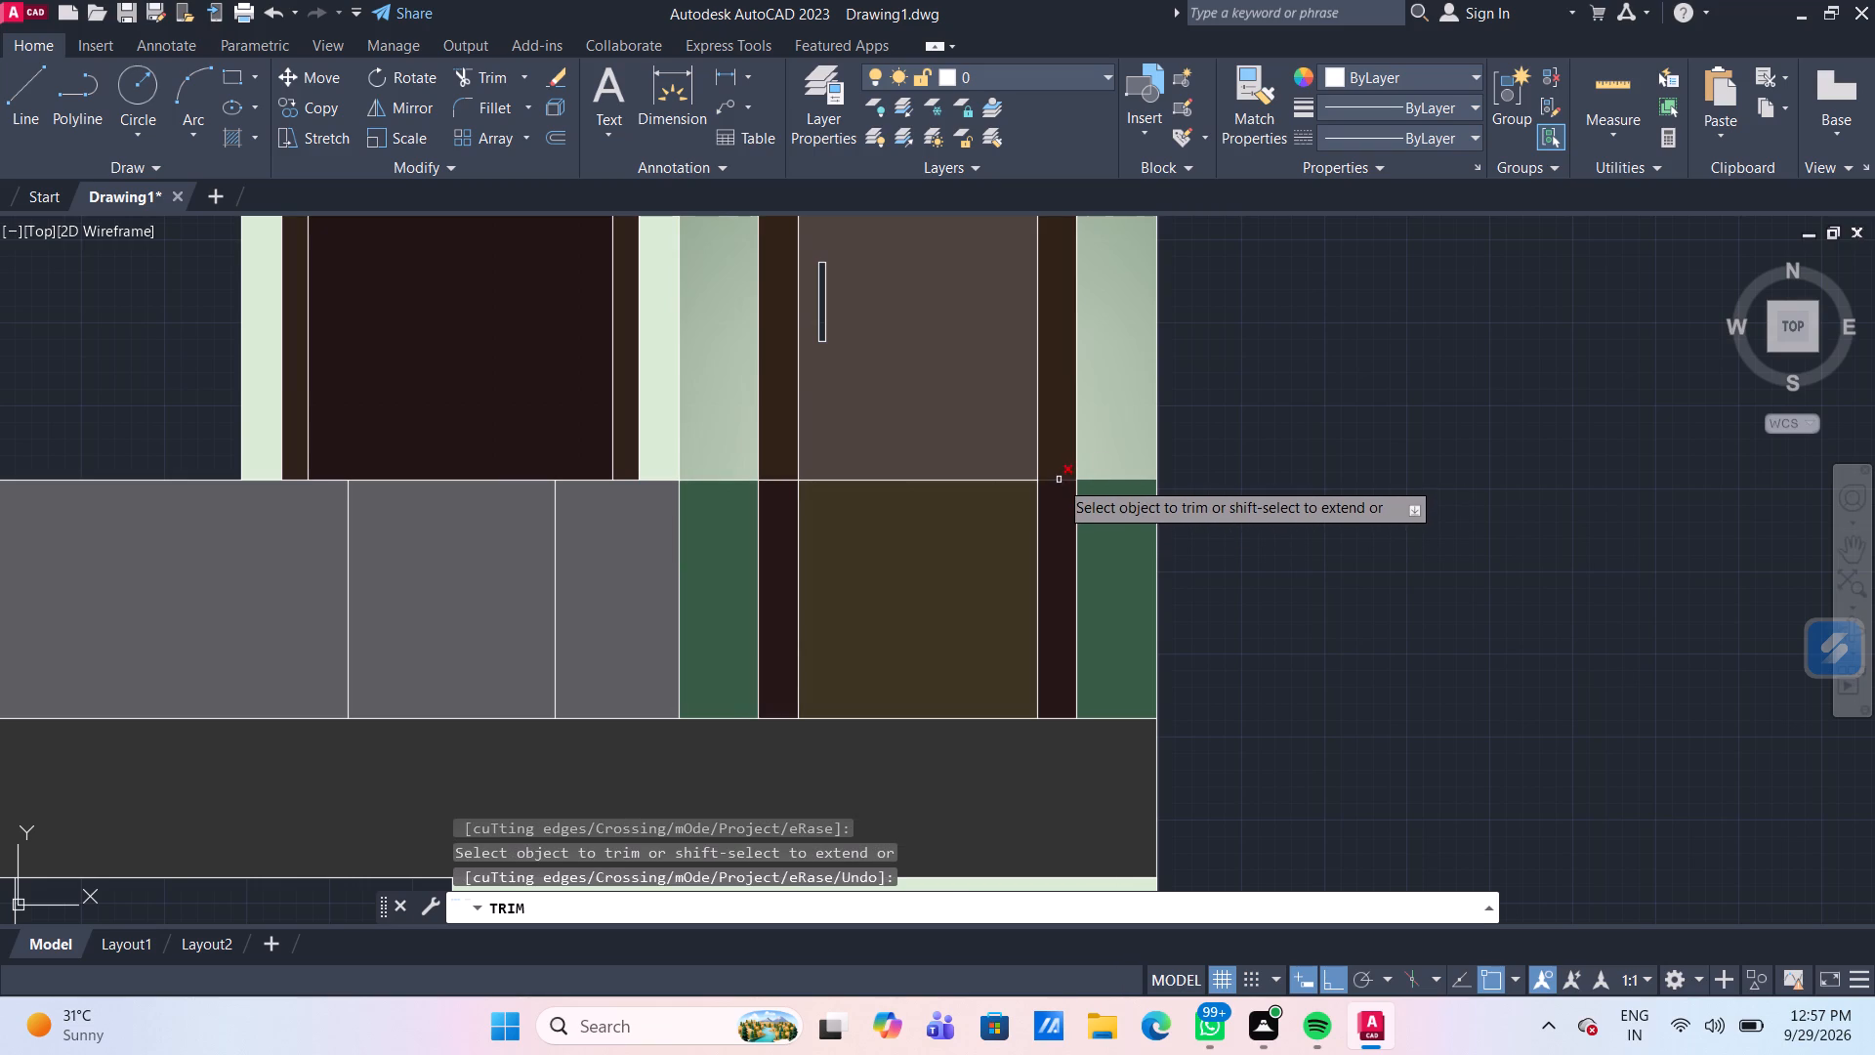
pyautogui.click(1059, 480)
pyautogui.click(990, 484)
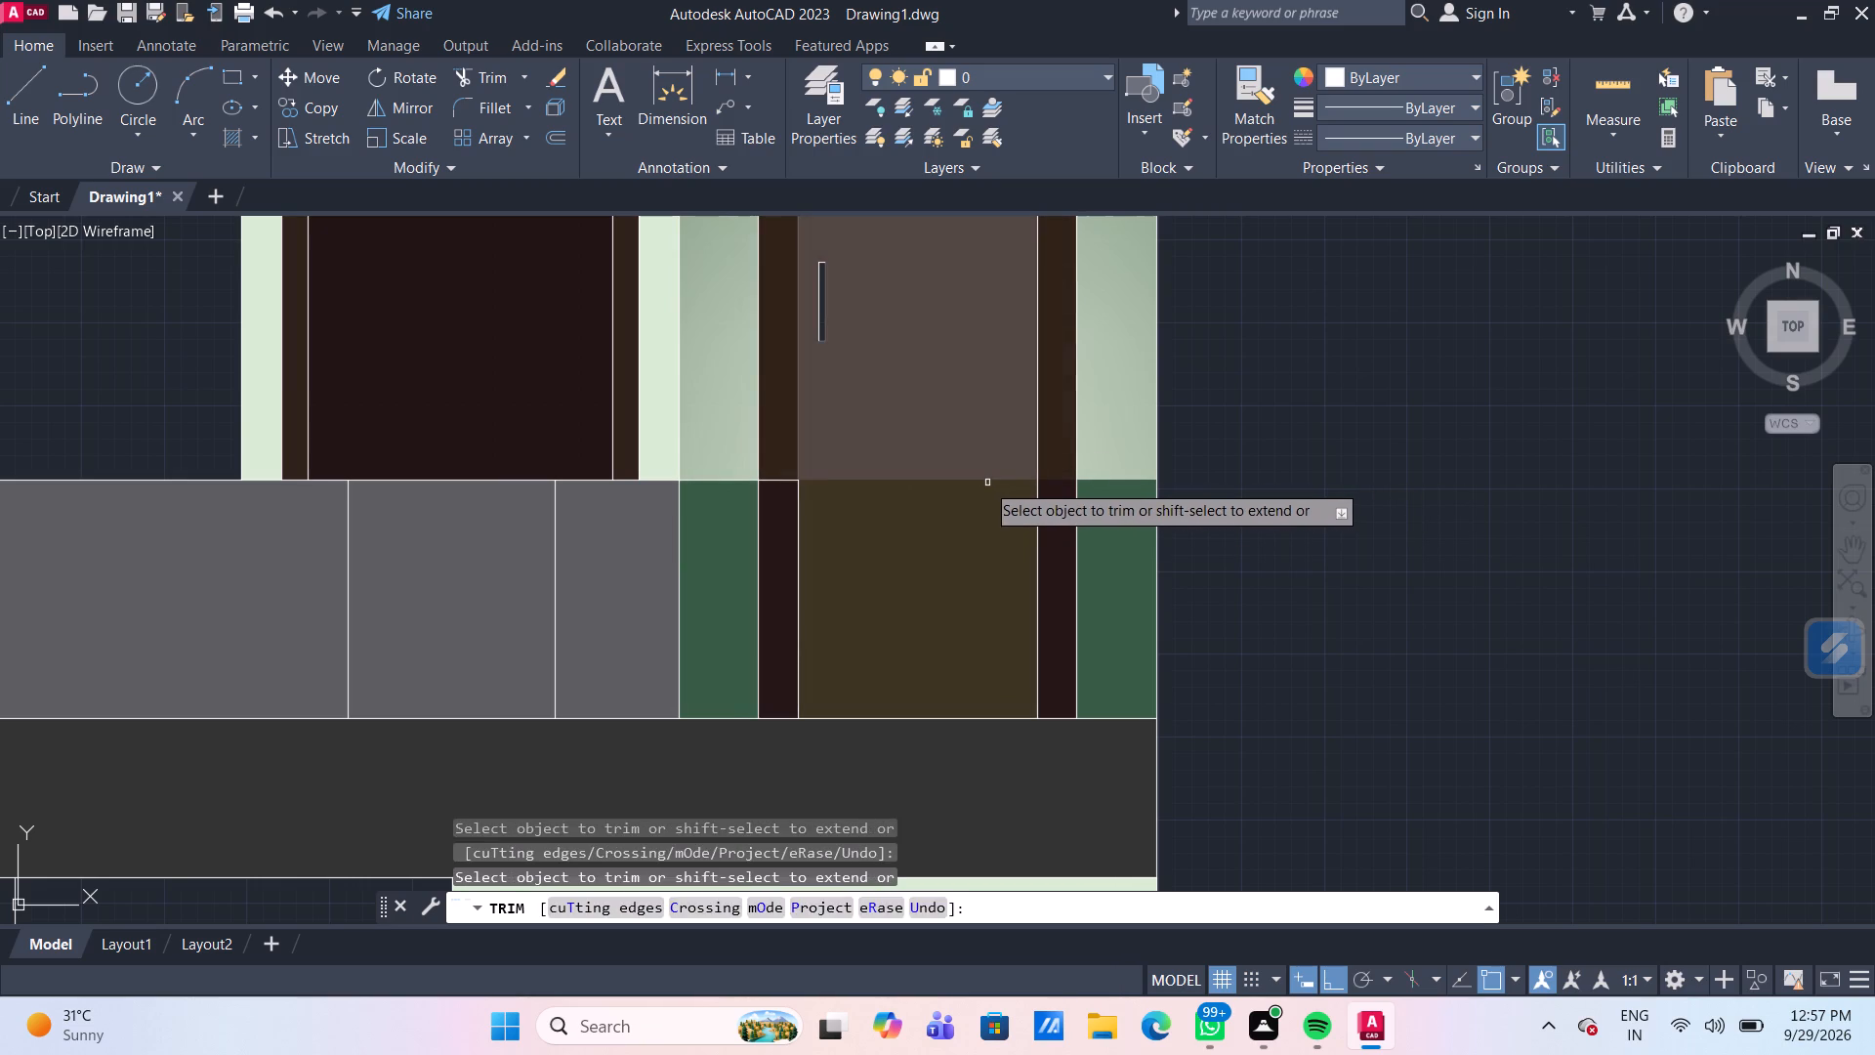
pyautogui.click(775, 482)
pyautogui.click(743, 480)
pyautogui.scroll(-1, 1502, 368)
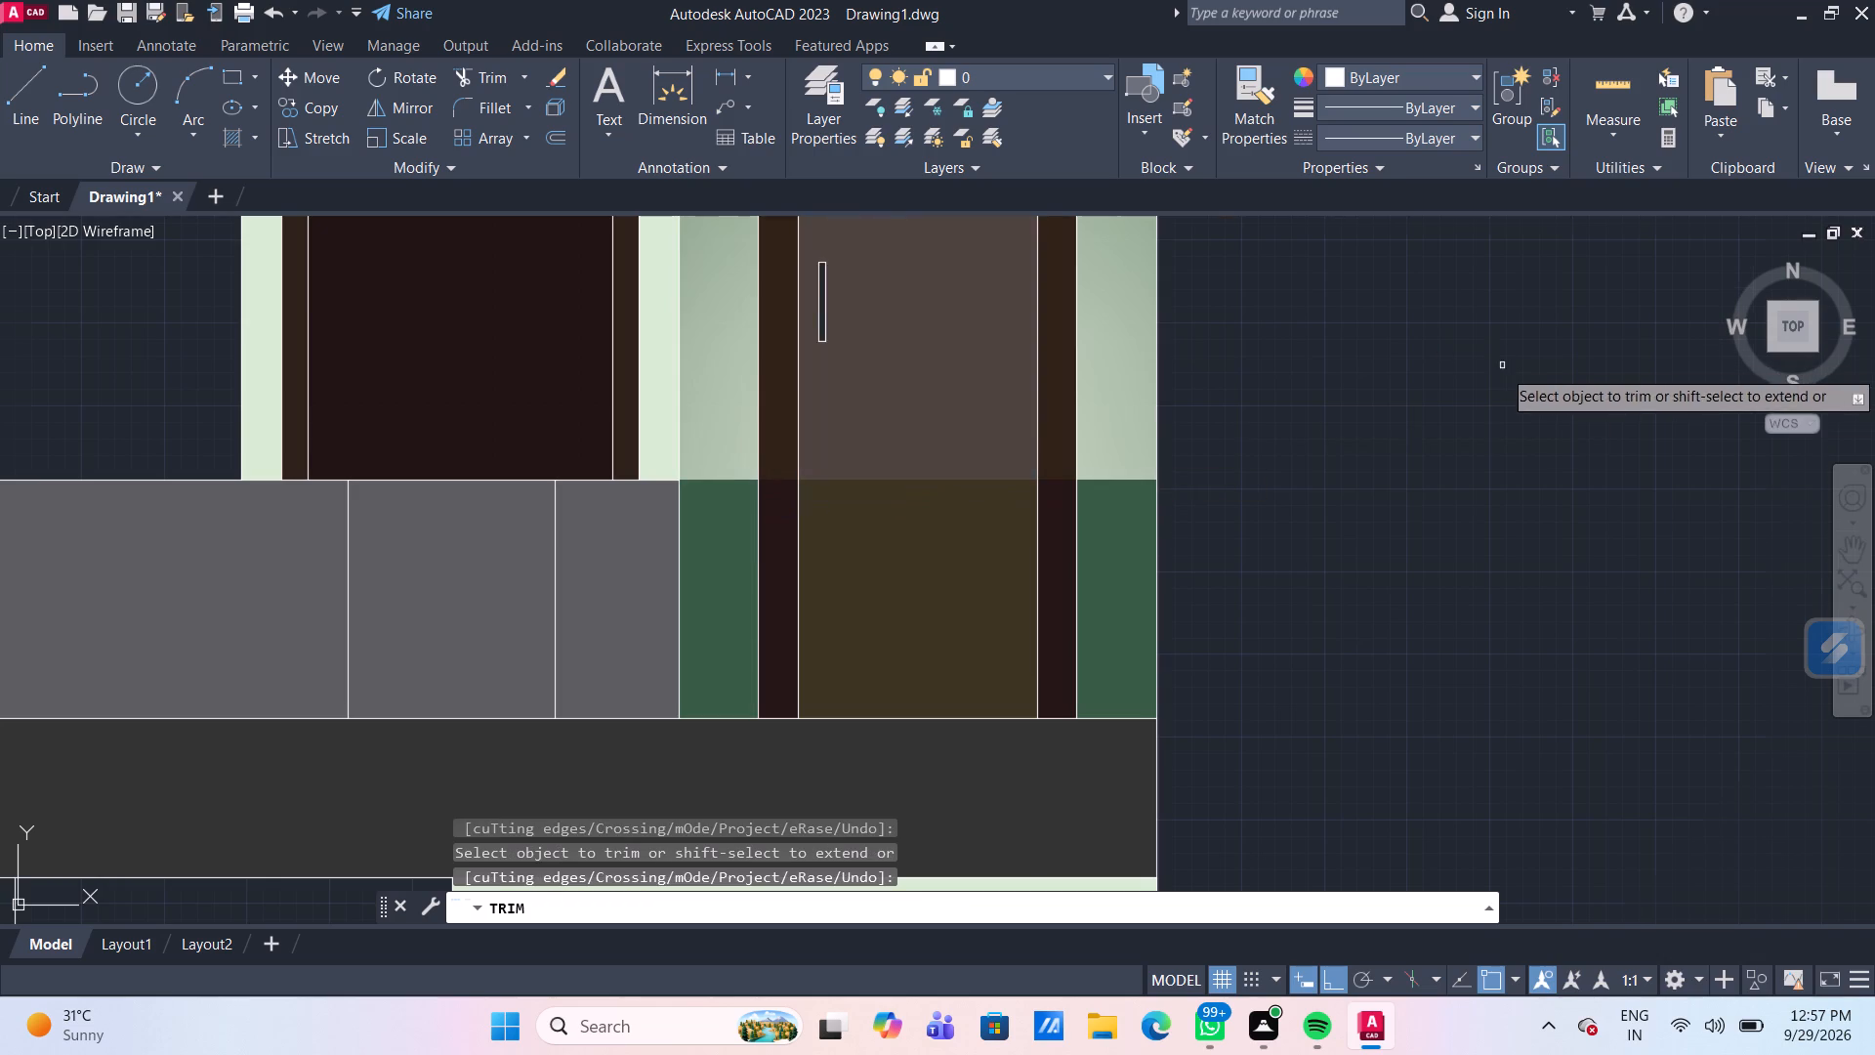
pyautogui.scroll(-1, 1502, 372)
pyautogui.scroll(-1, 1485, 521)
pyautogui.moveTo(1484, 527); pyautogui.dragTo(1341, 560, button='middle')
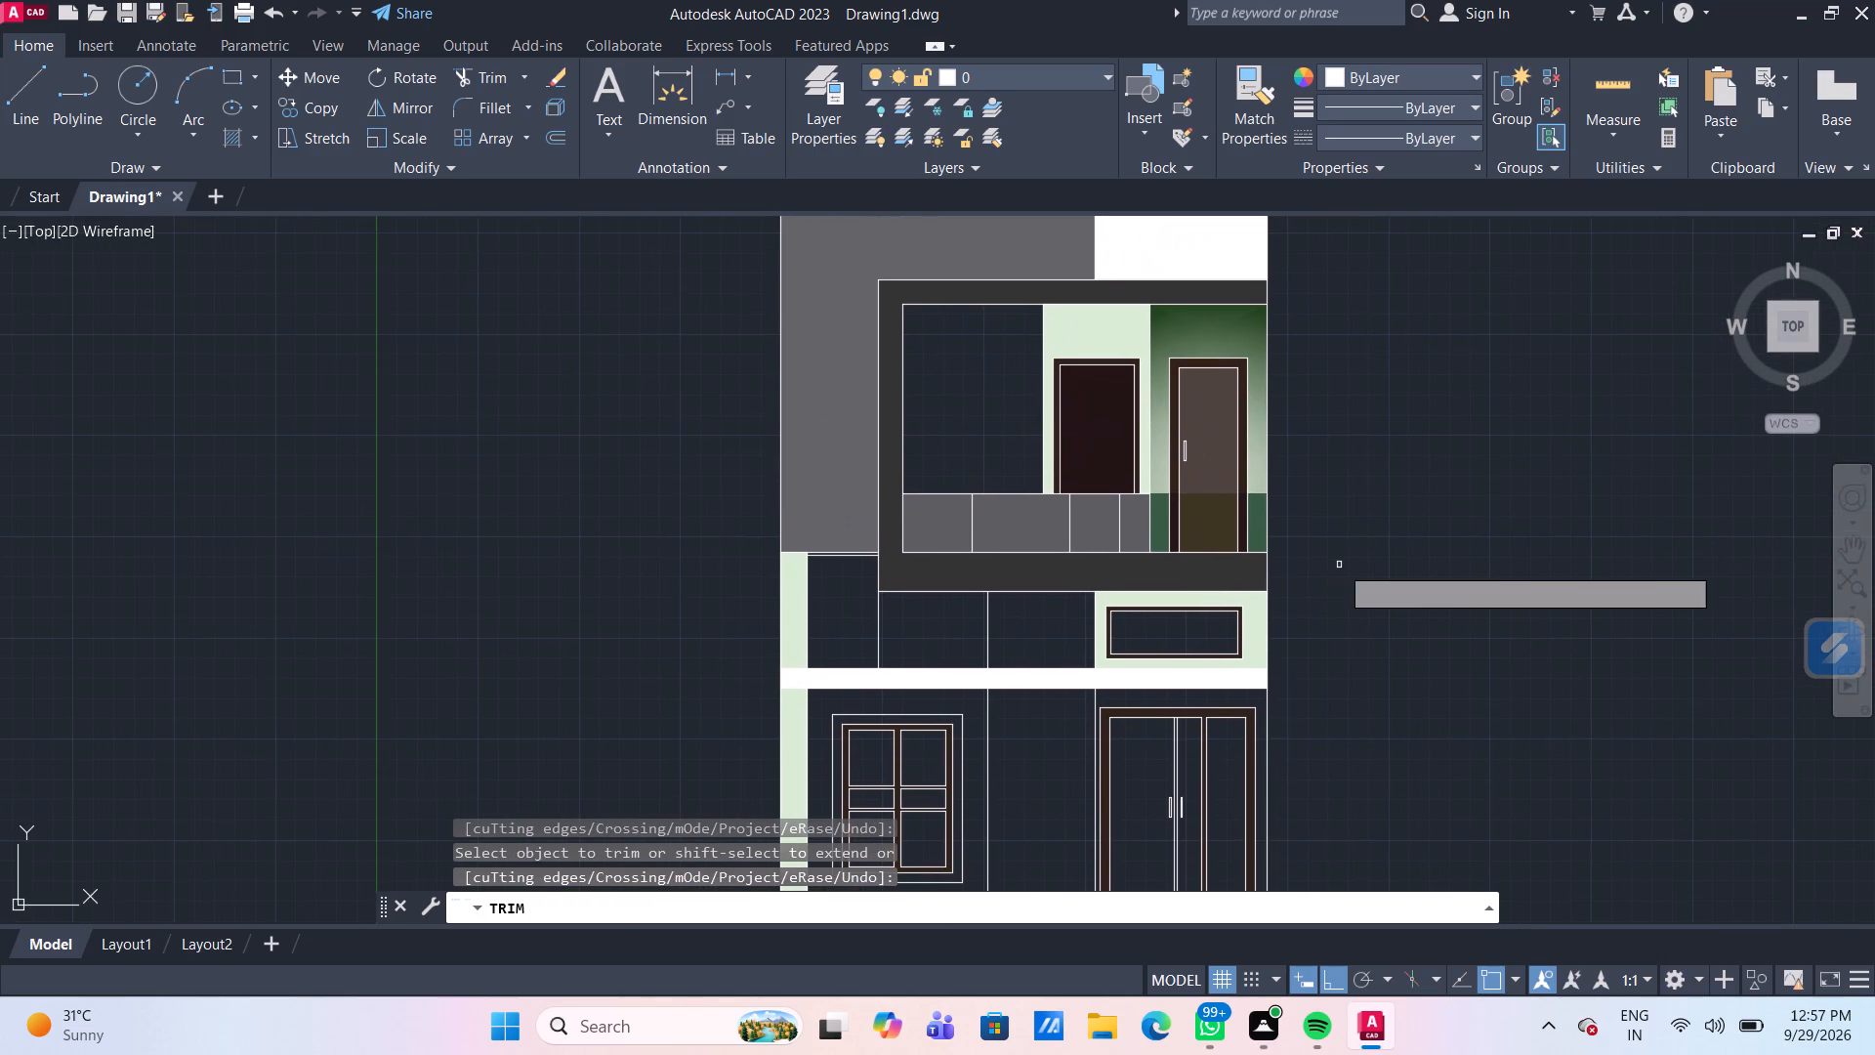
pyautogui.press('Escape')
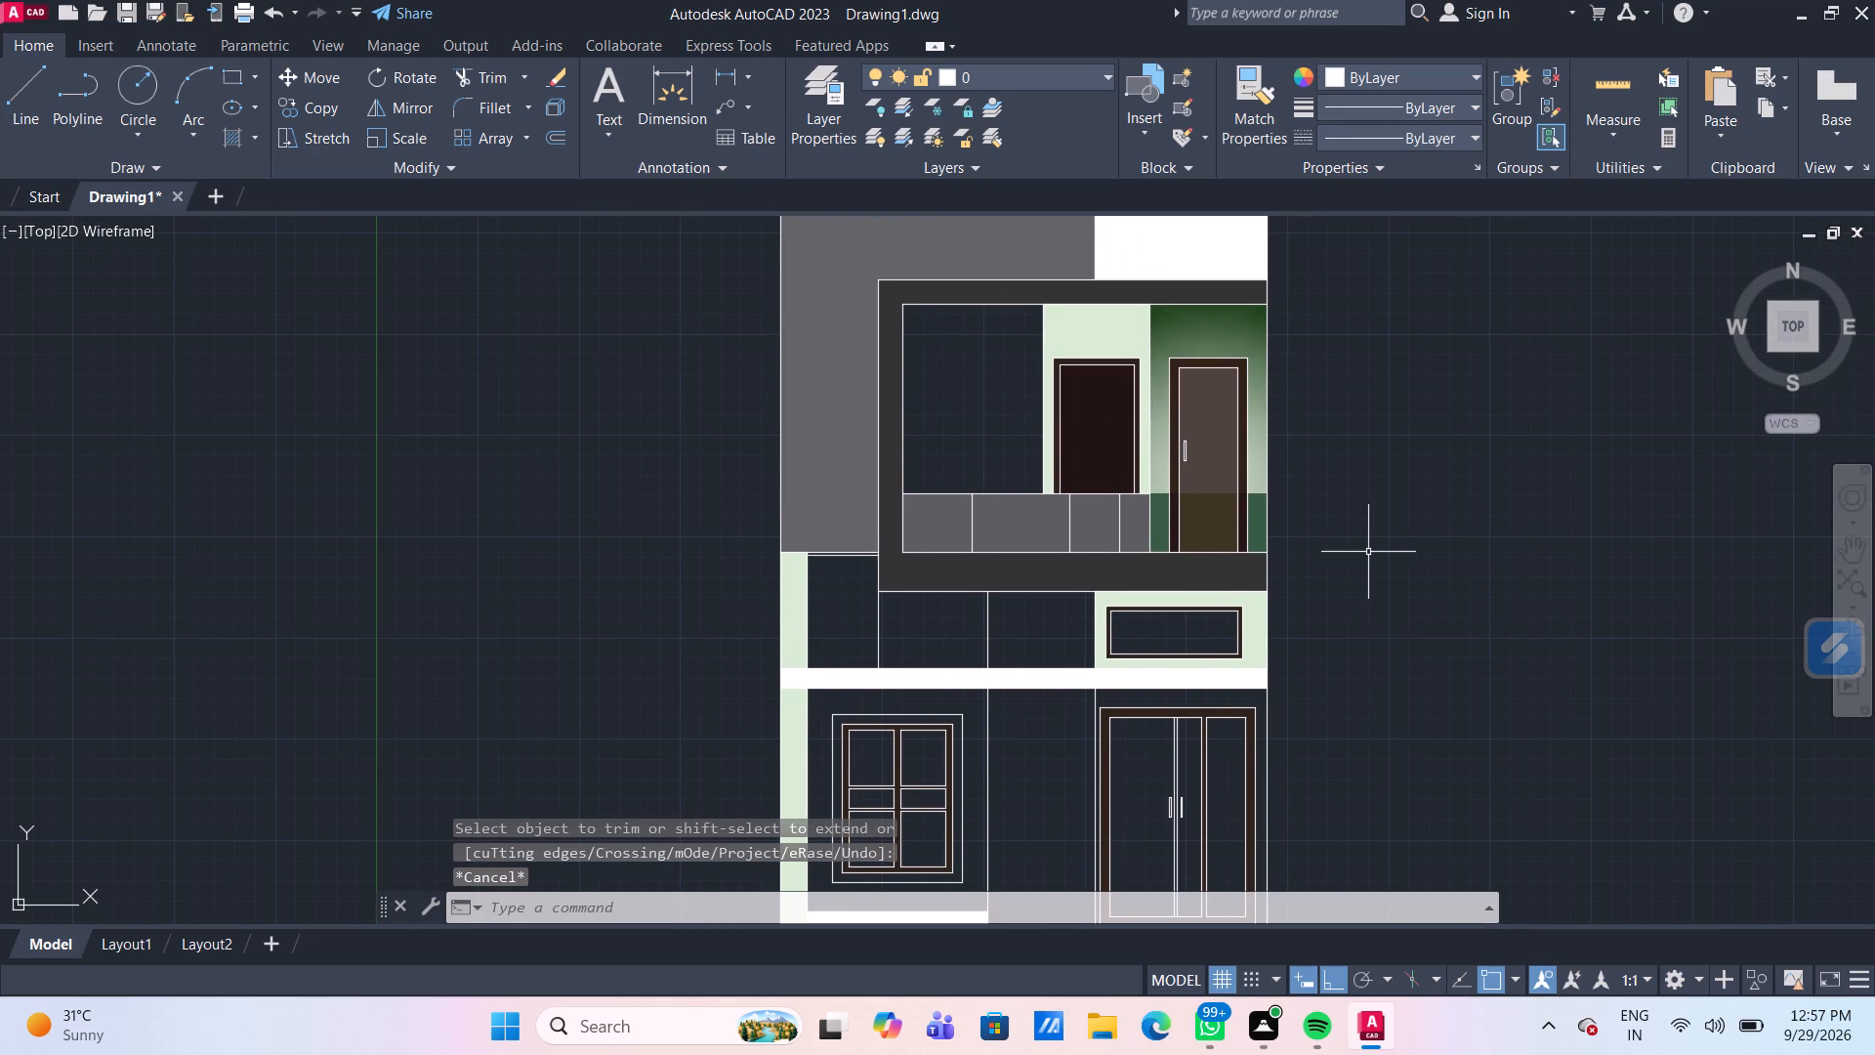
# Fill the empty balcony wall area beside the light green wall, above the railing, with a solid hatch in true colour 48,33,23.
pyautogui.scroll(2, 954, 415)
pyautogui.moveTo(1137, 445); pyautogui.dragTo(1021, 510, button='middle')
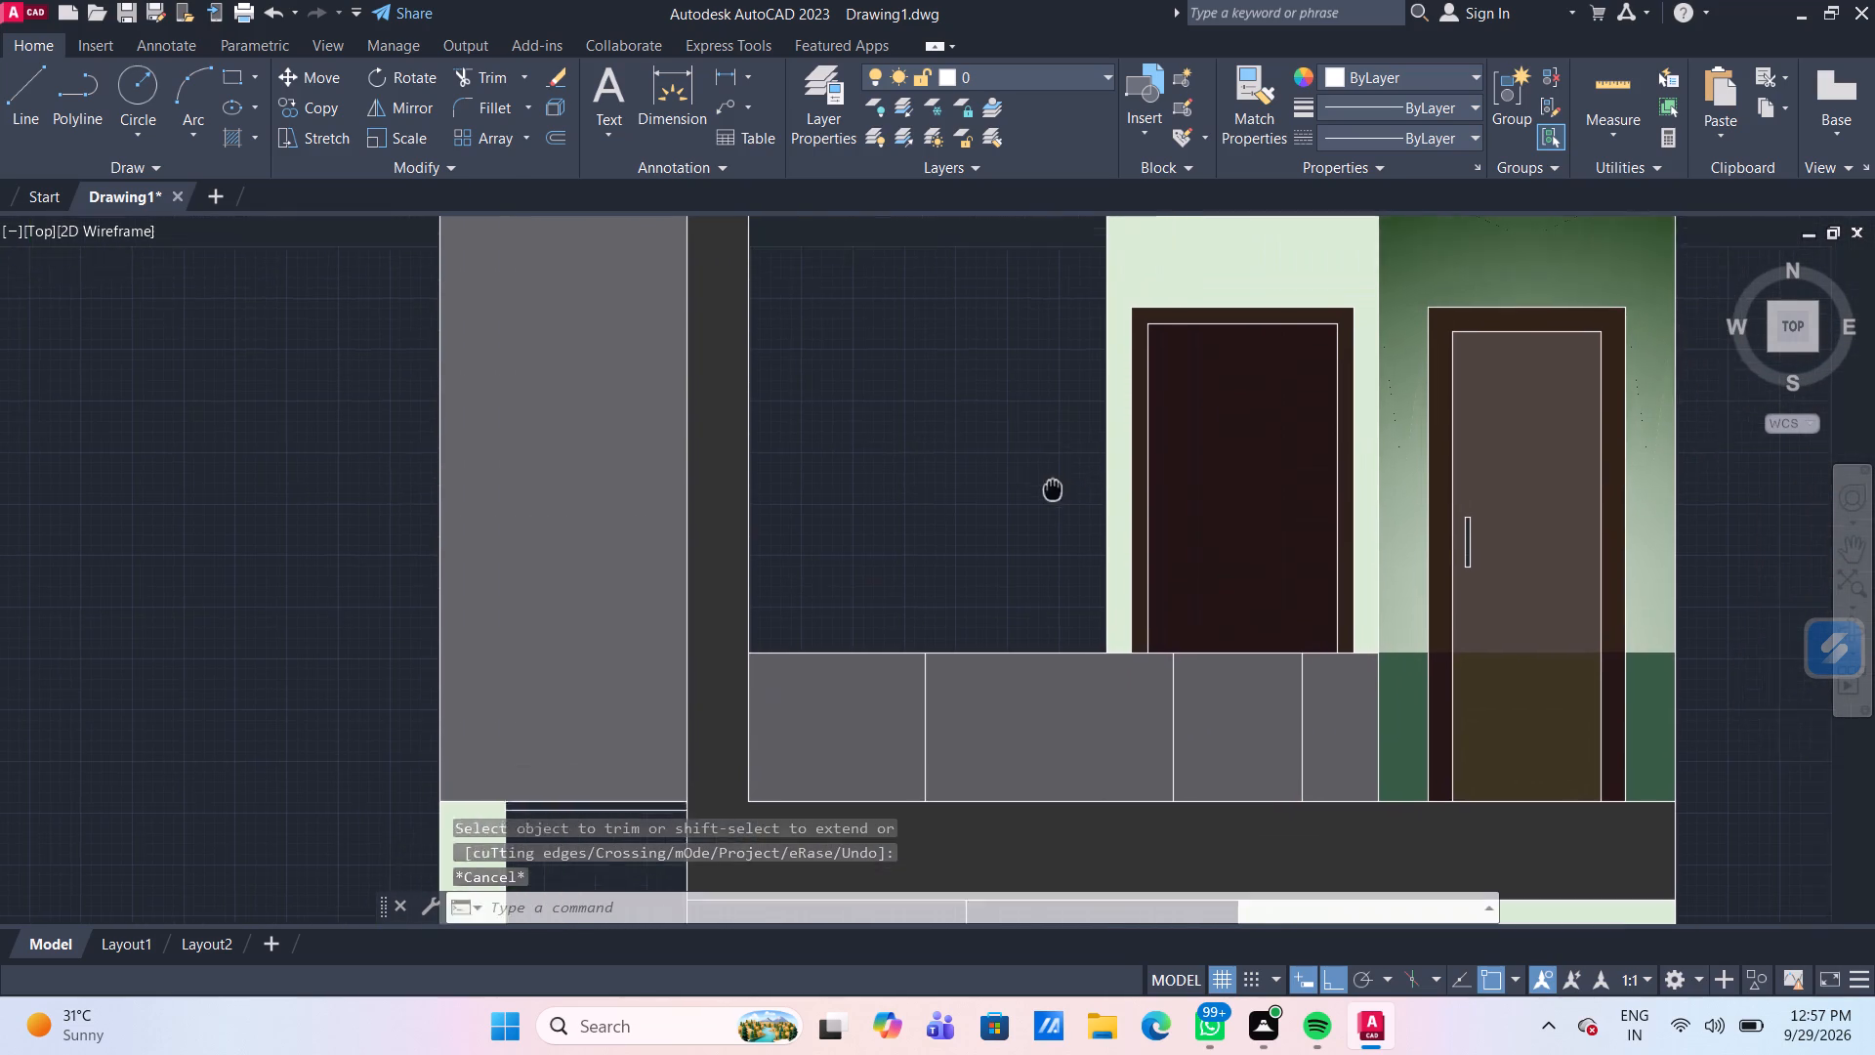
pyautogui.moveTo(1021, 510); pyautogui.dragTo(944, 551, button='middle')
pyautogui.scroll(-1, 987, 501)
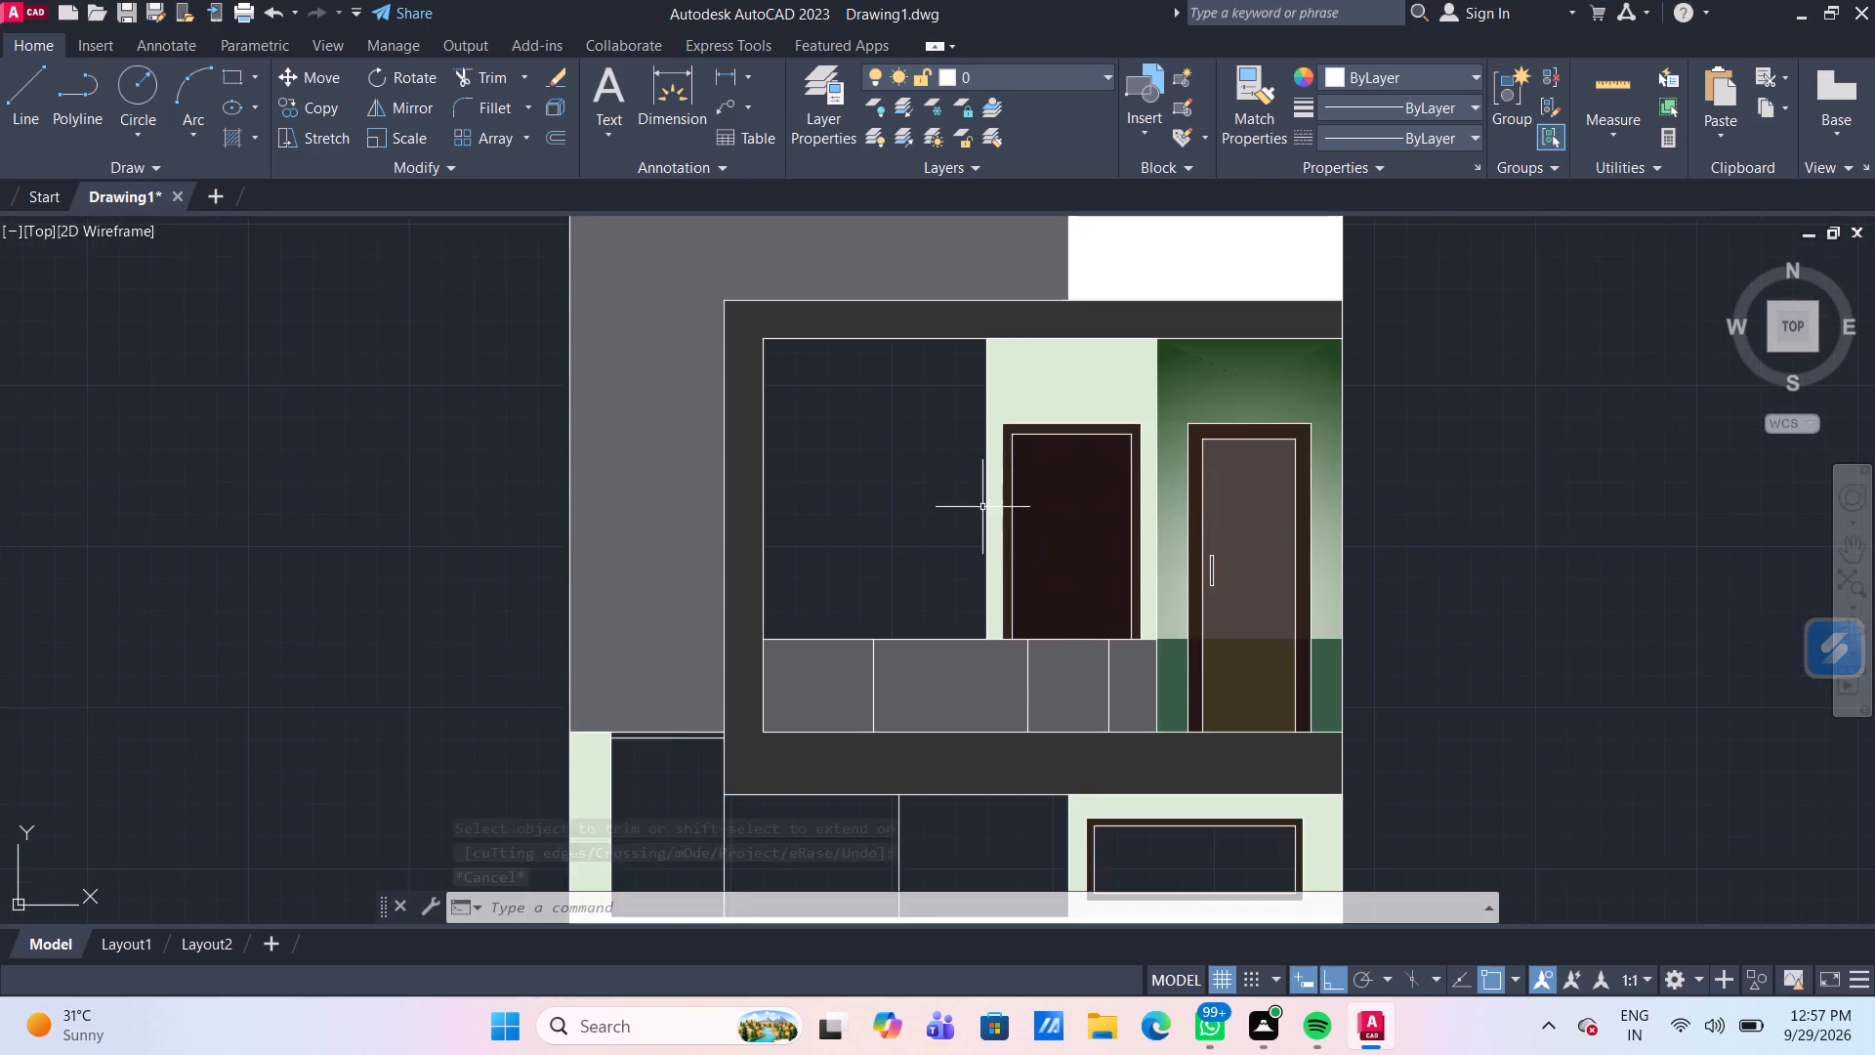
pyautogui.scroll(-1, 980, 509)
pyautogui.moveTo(927, 544); pyautogui.dragTo(788, 514, button='middle')
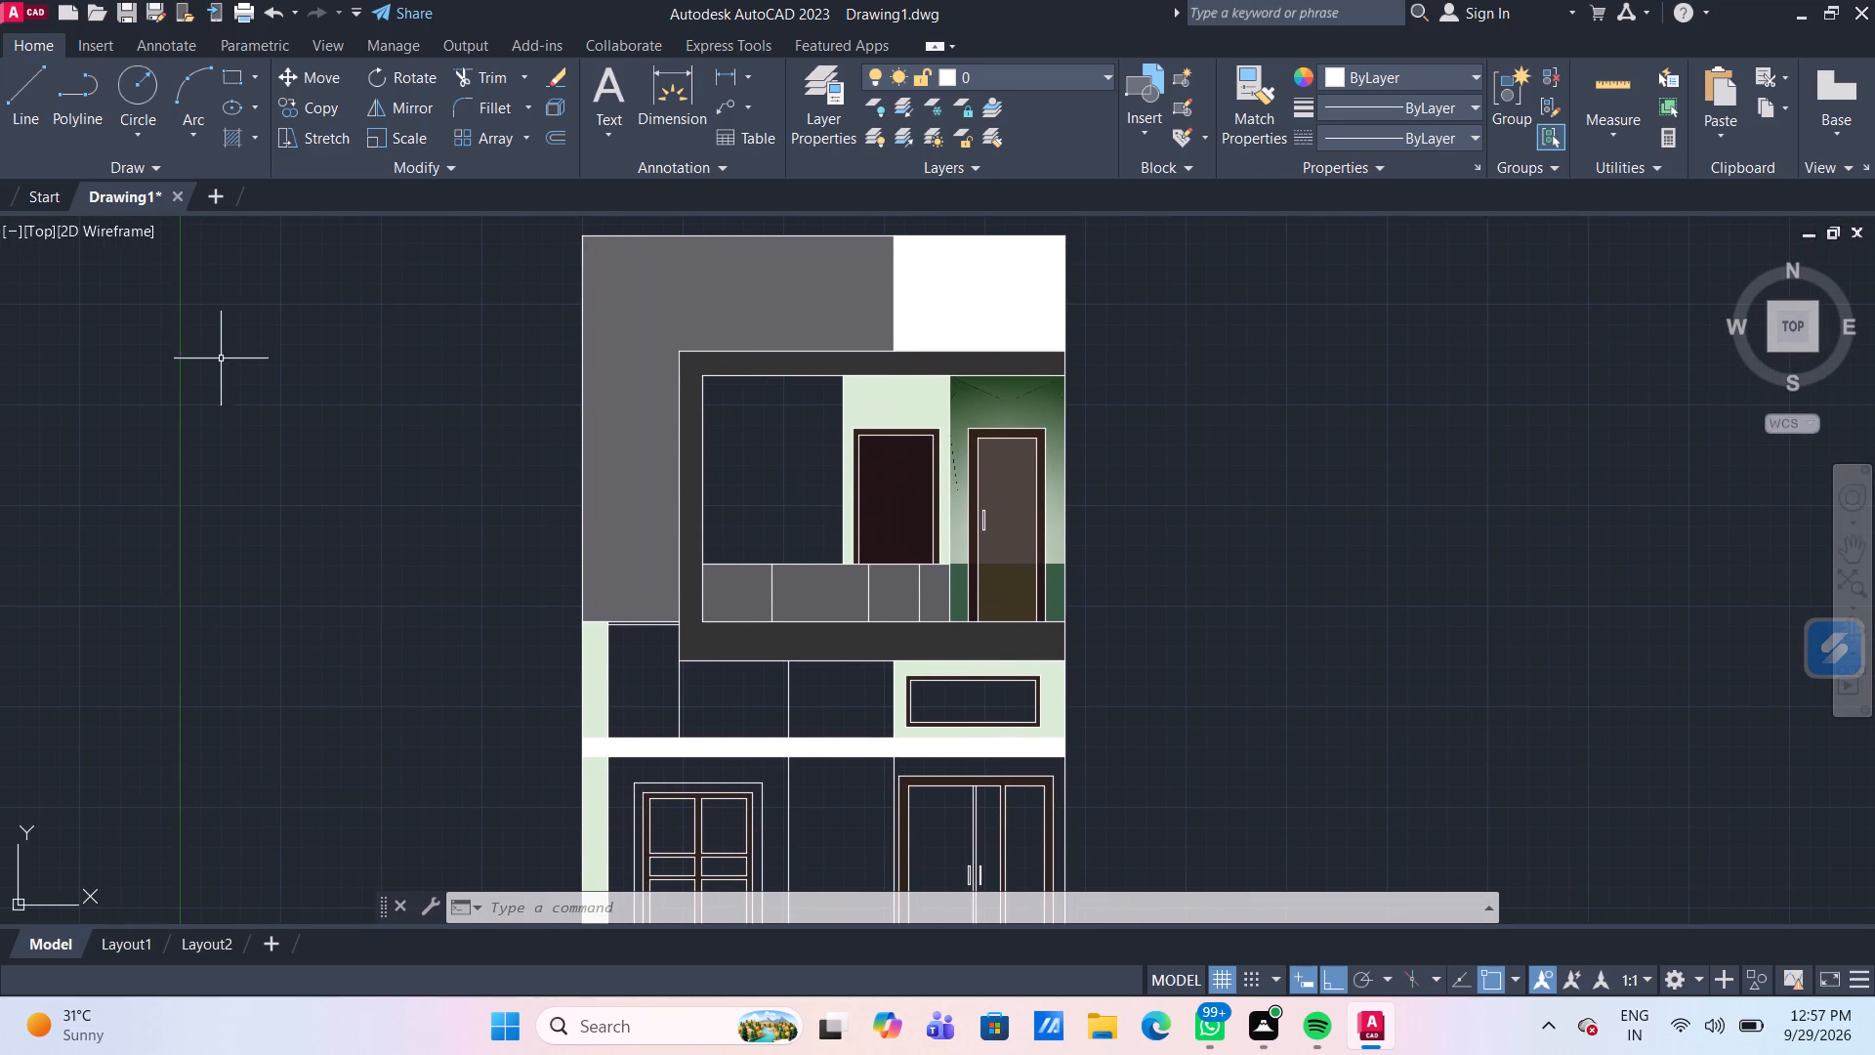
pyautogui.click(228, 133)
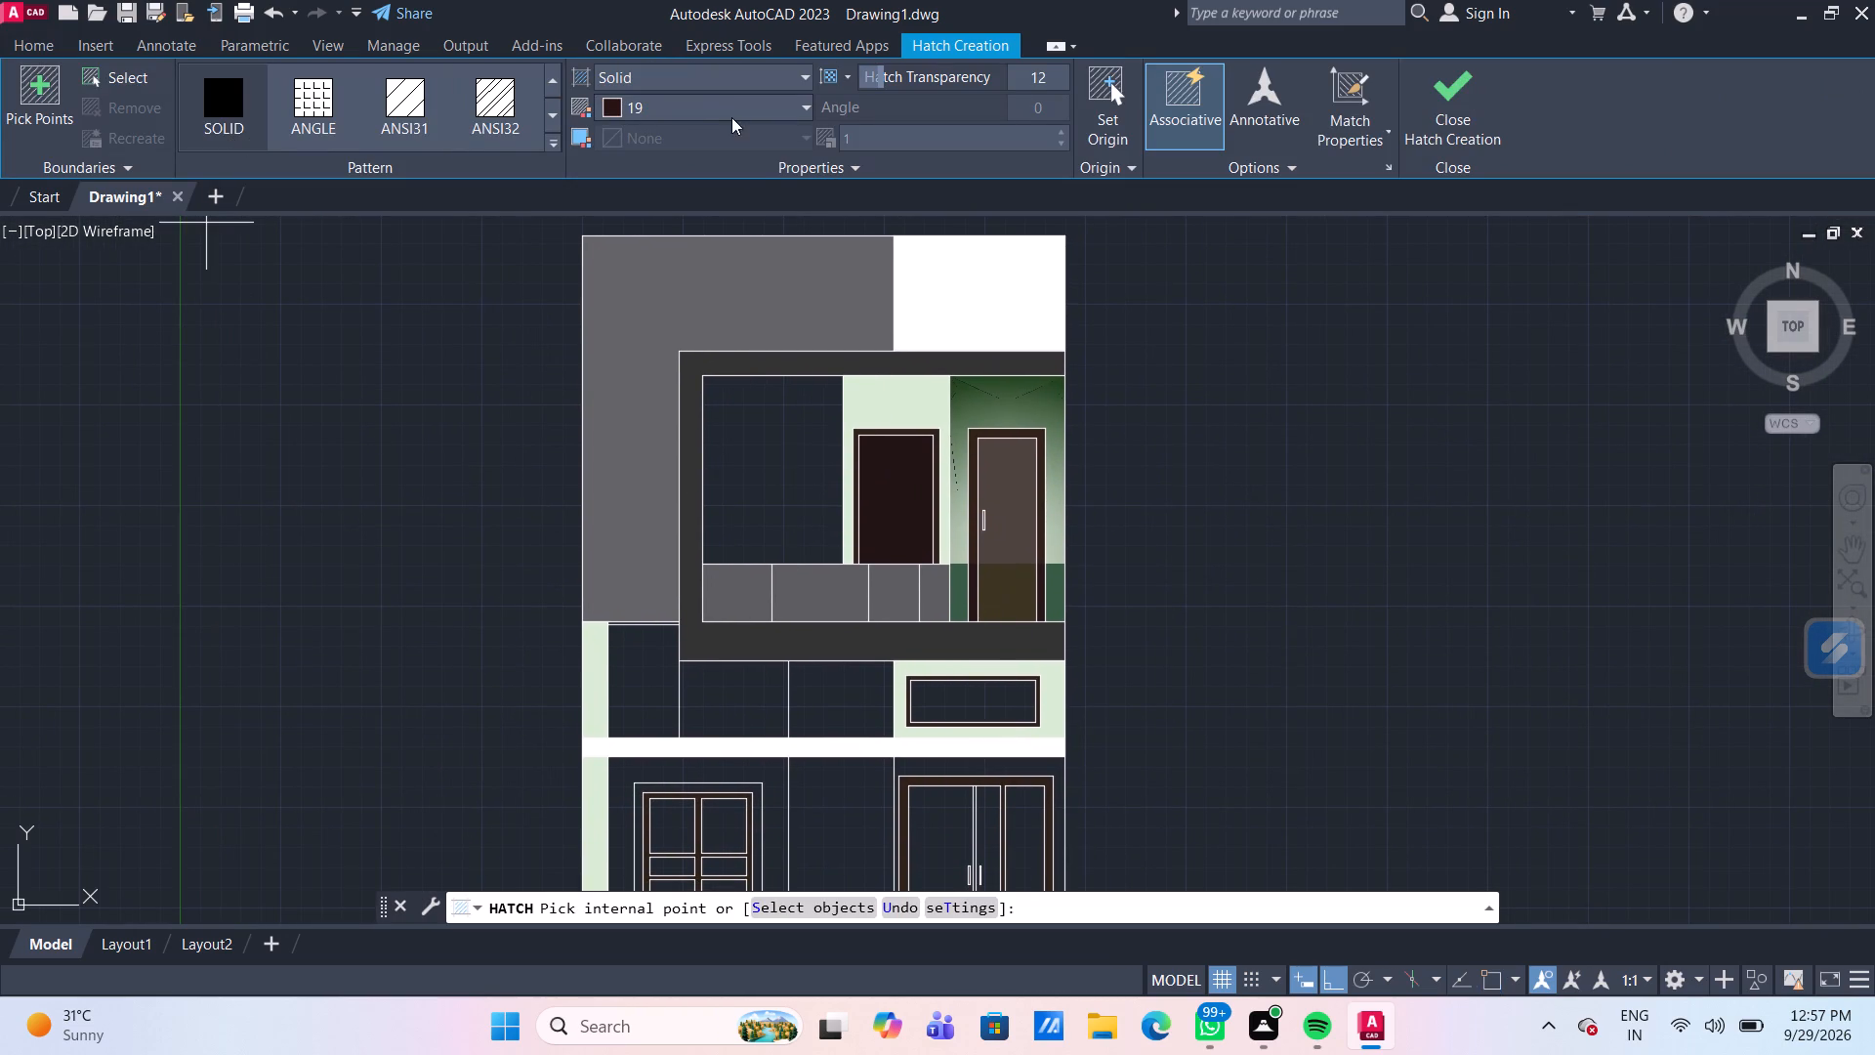
pyautogui.click(733, 104)
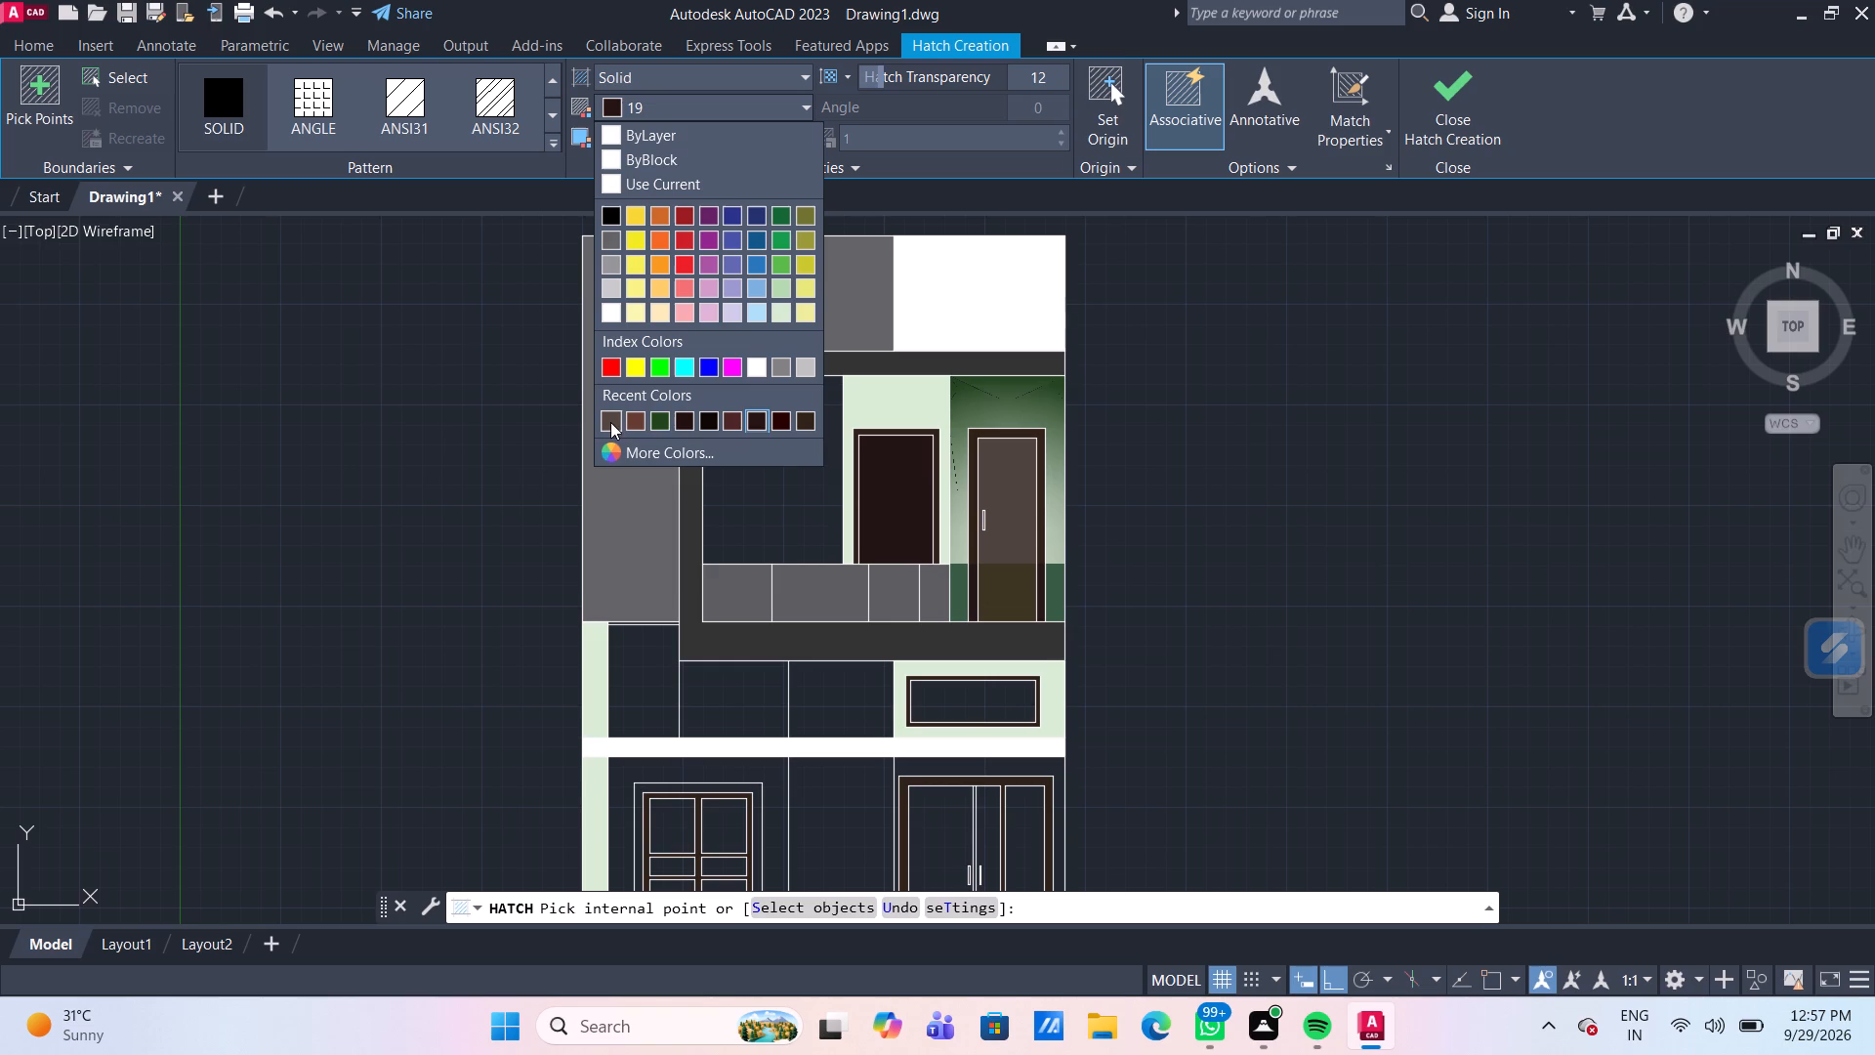
pyautogui.click(812, 423)
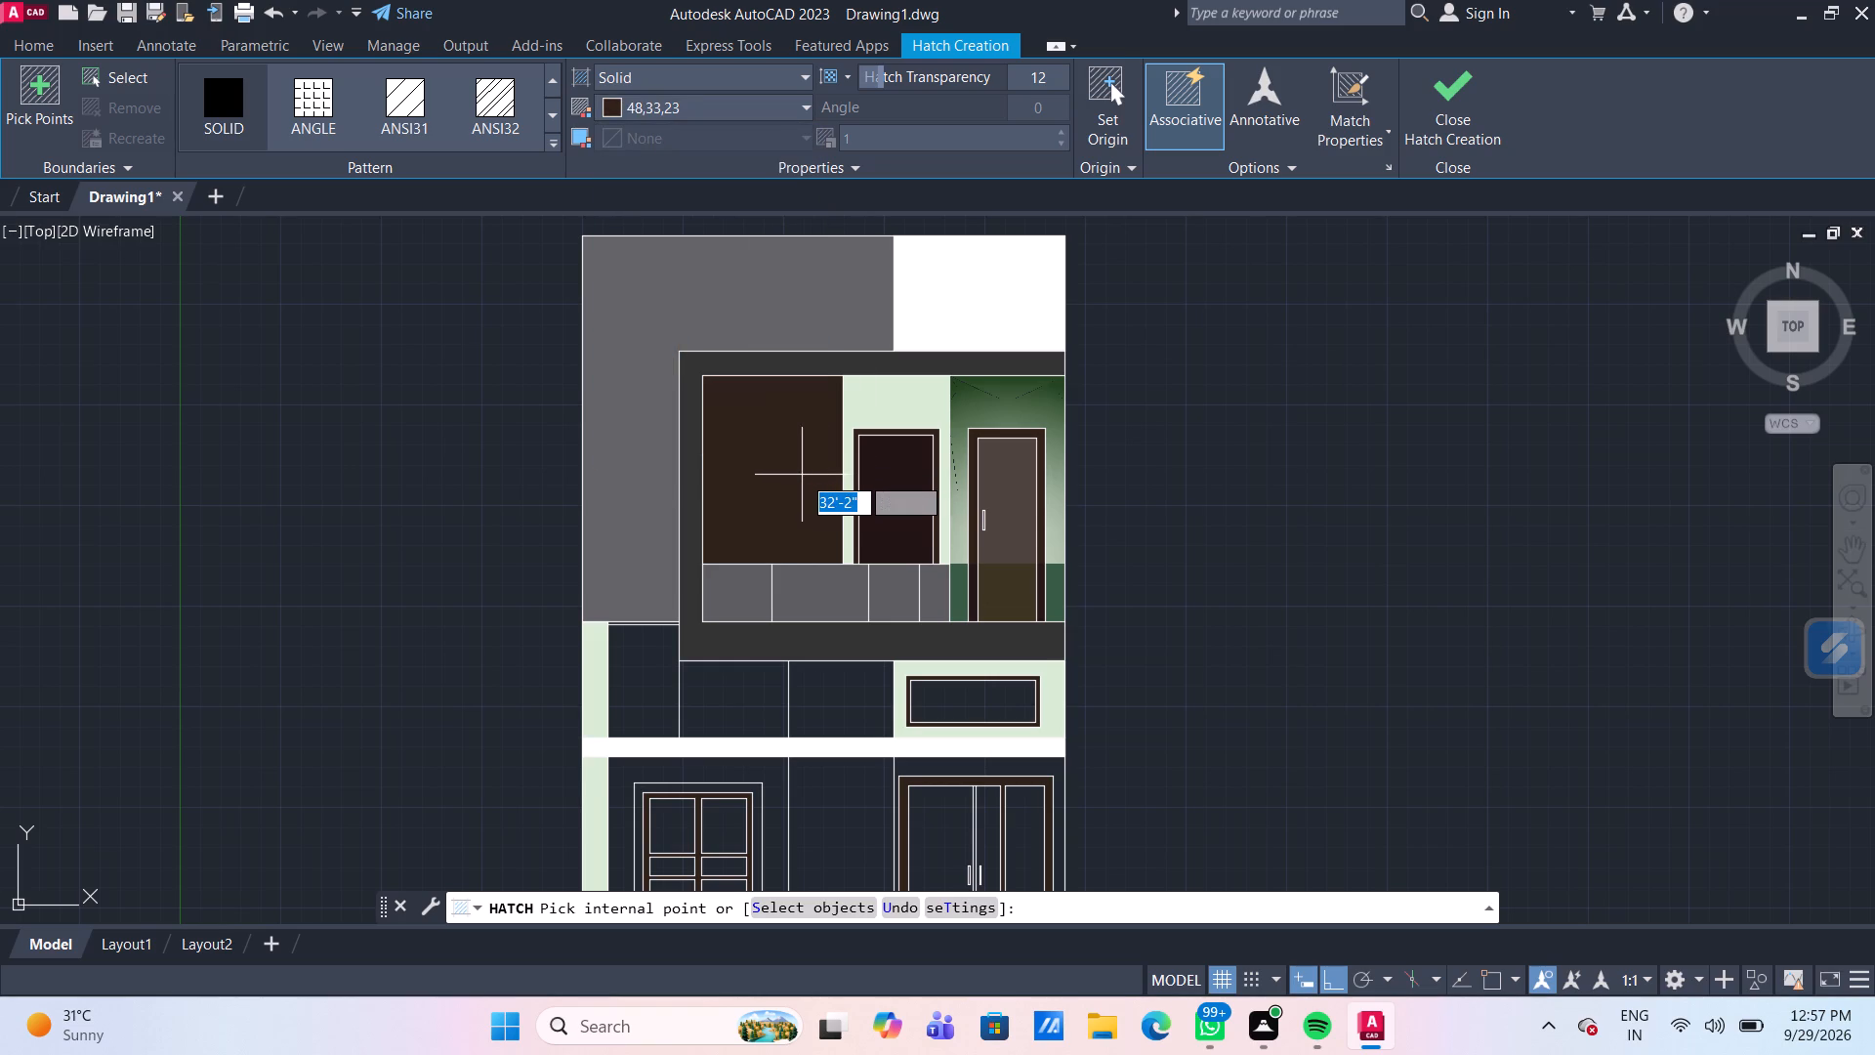
pyautogui.click(802, 475)
pyautogui.press('Escape')
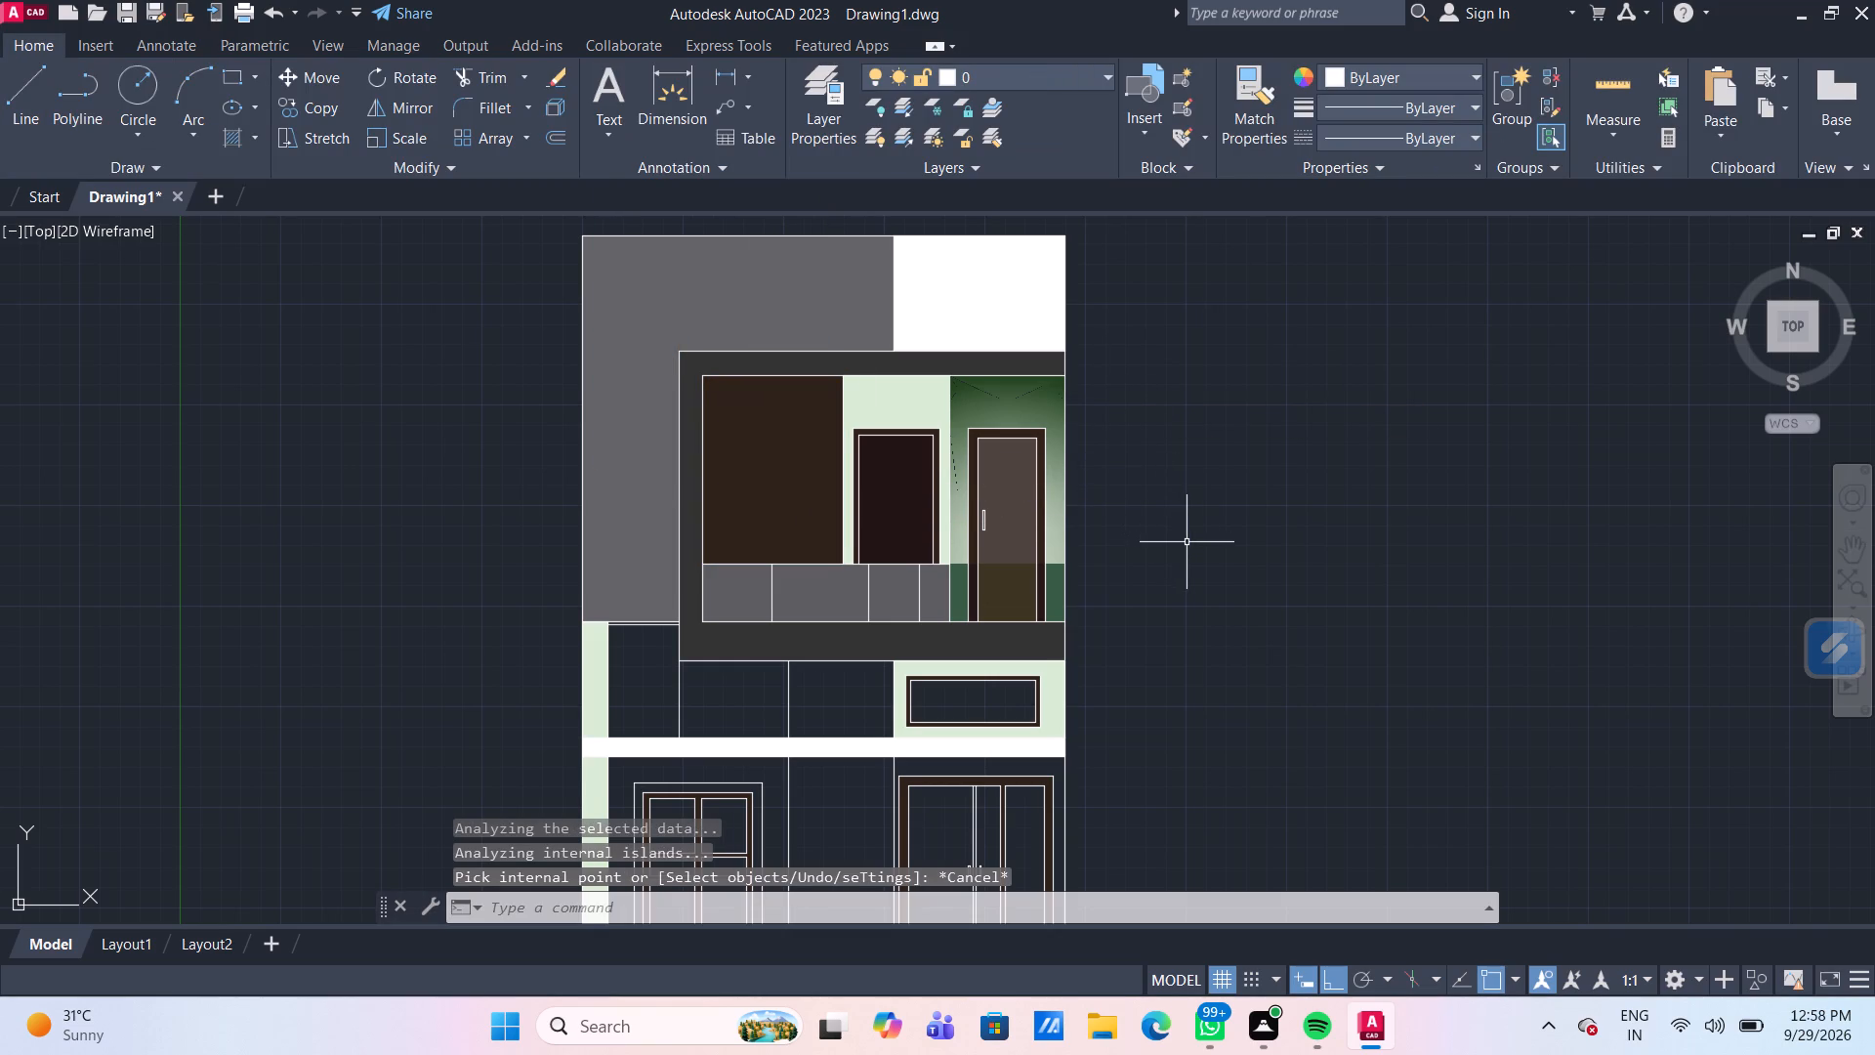
# Fill the panel directly below the balcony's dark grey band, above the ground-floor window, with a solid hatch in true colour 48,33,23.
pyautogui.moveTo(1197, 592); pyautogui.dragTo(1185, 546, button='middle')
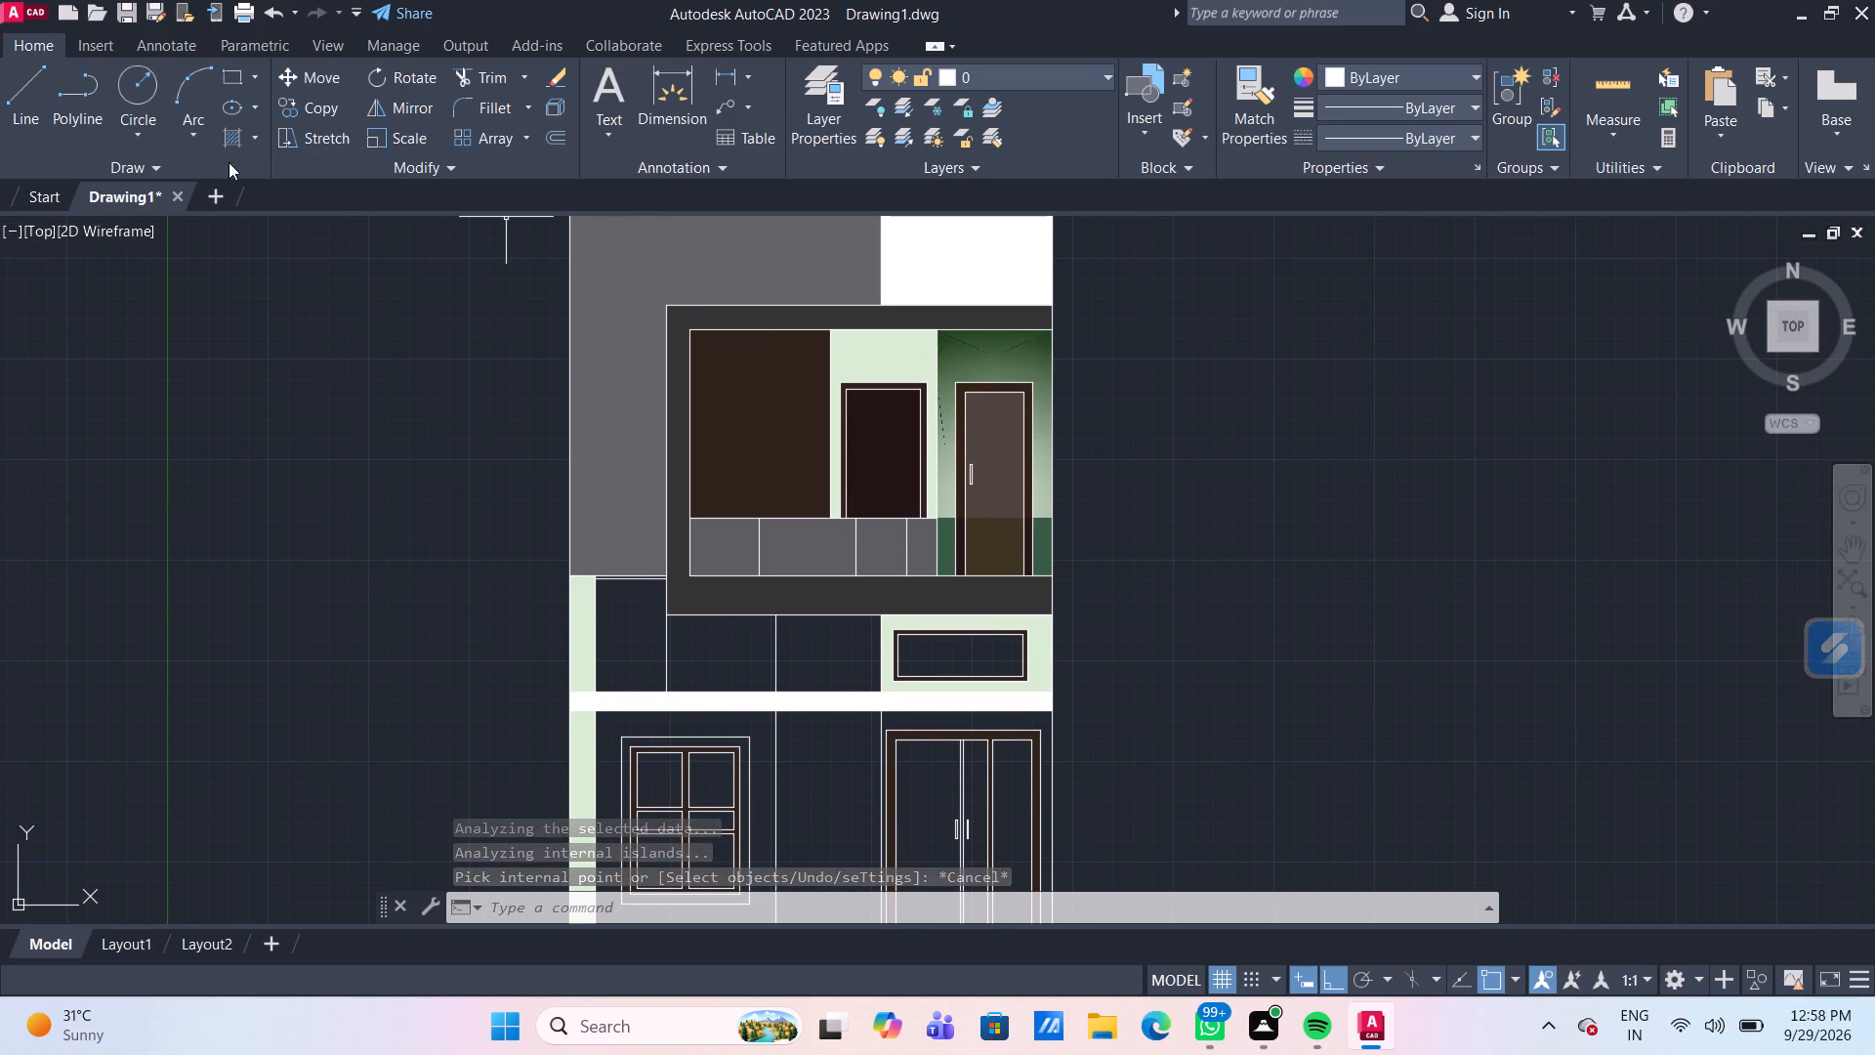
pyautogui.click(228, 141)
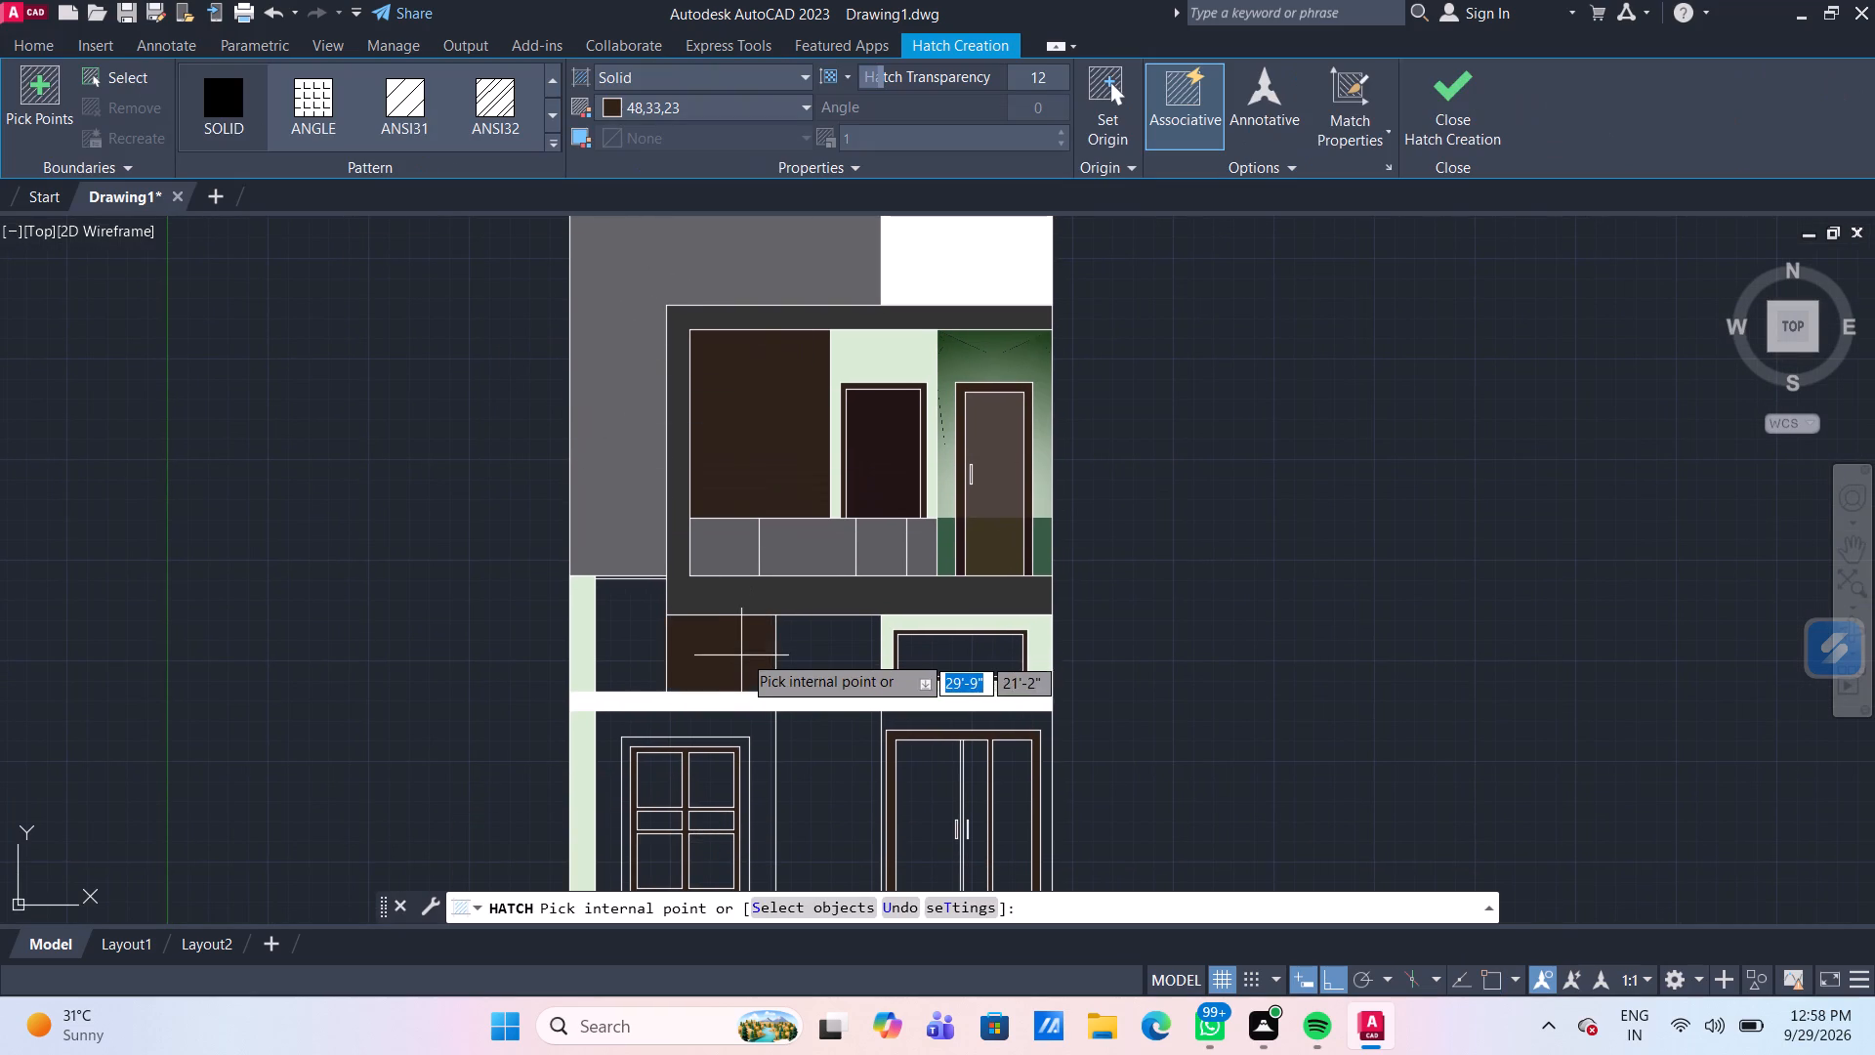
pyautogui.click(744, 645)
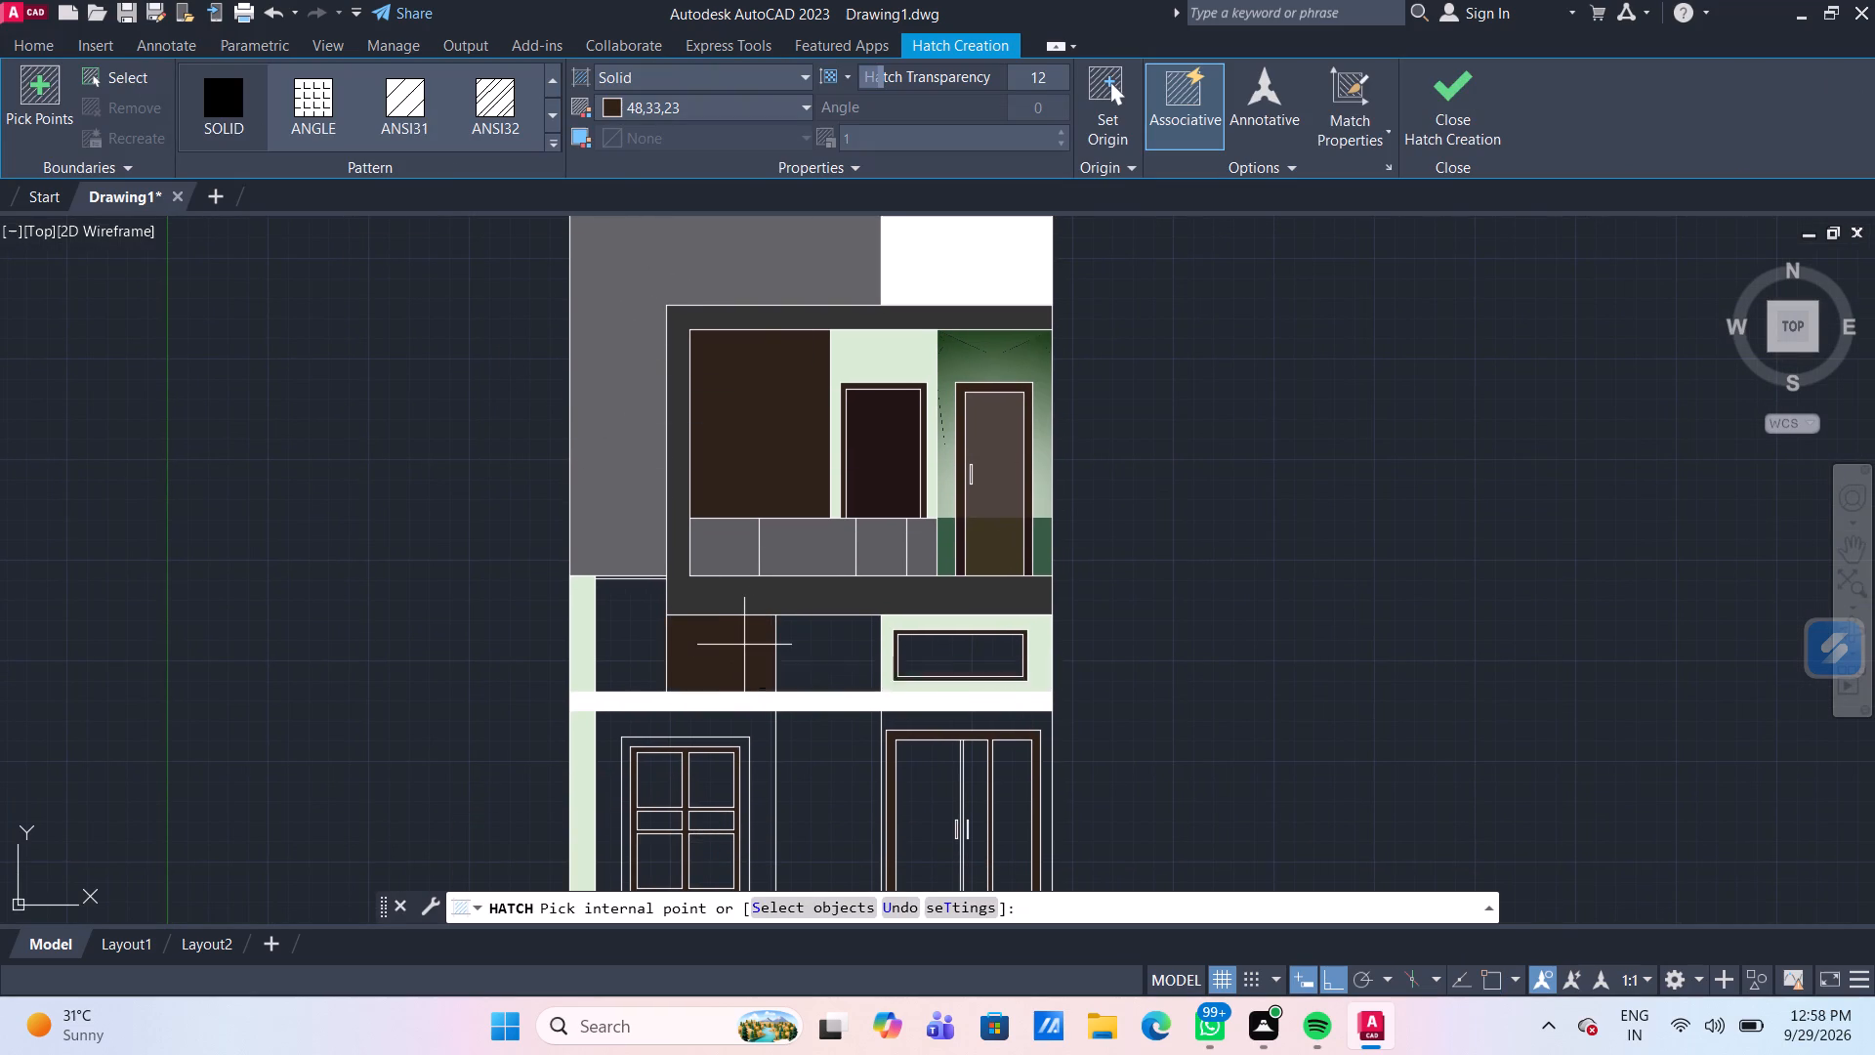
pyautogui.press('Escape')
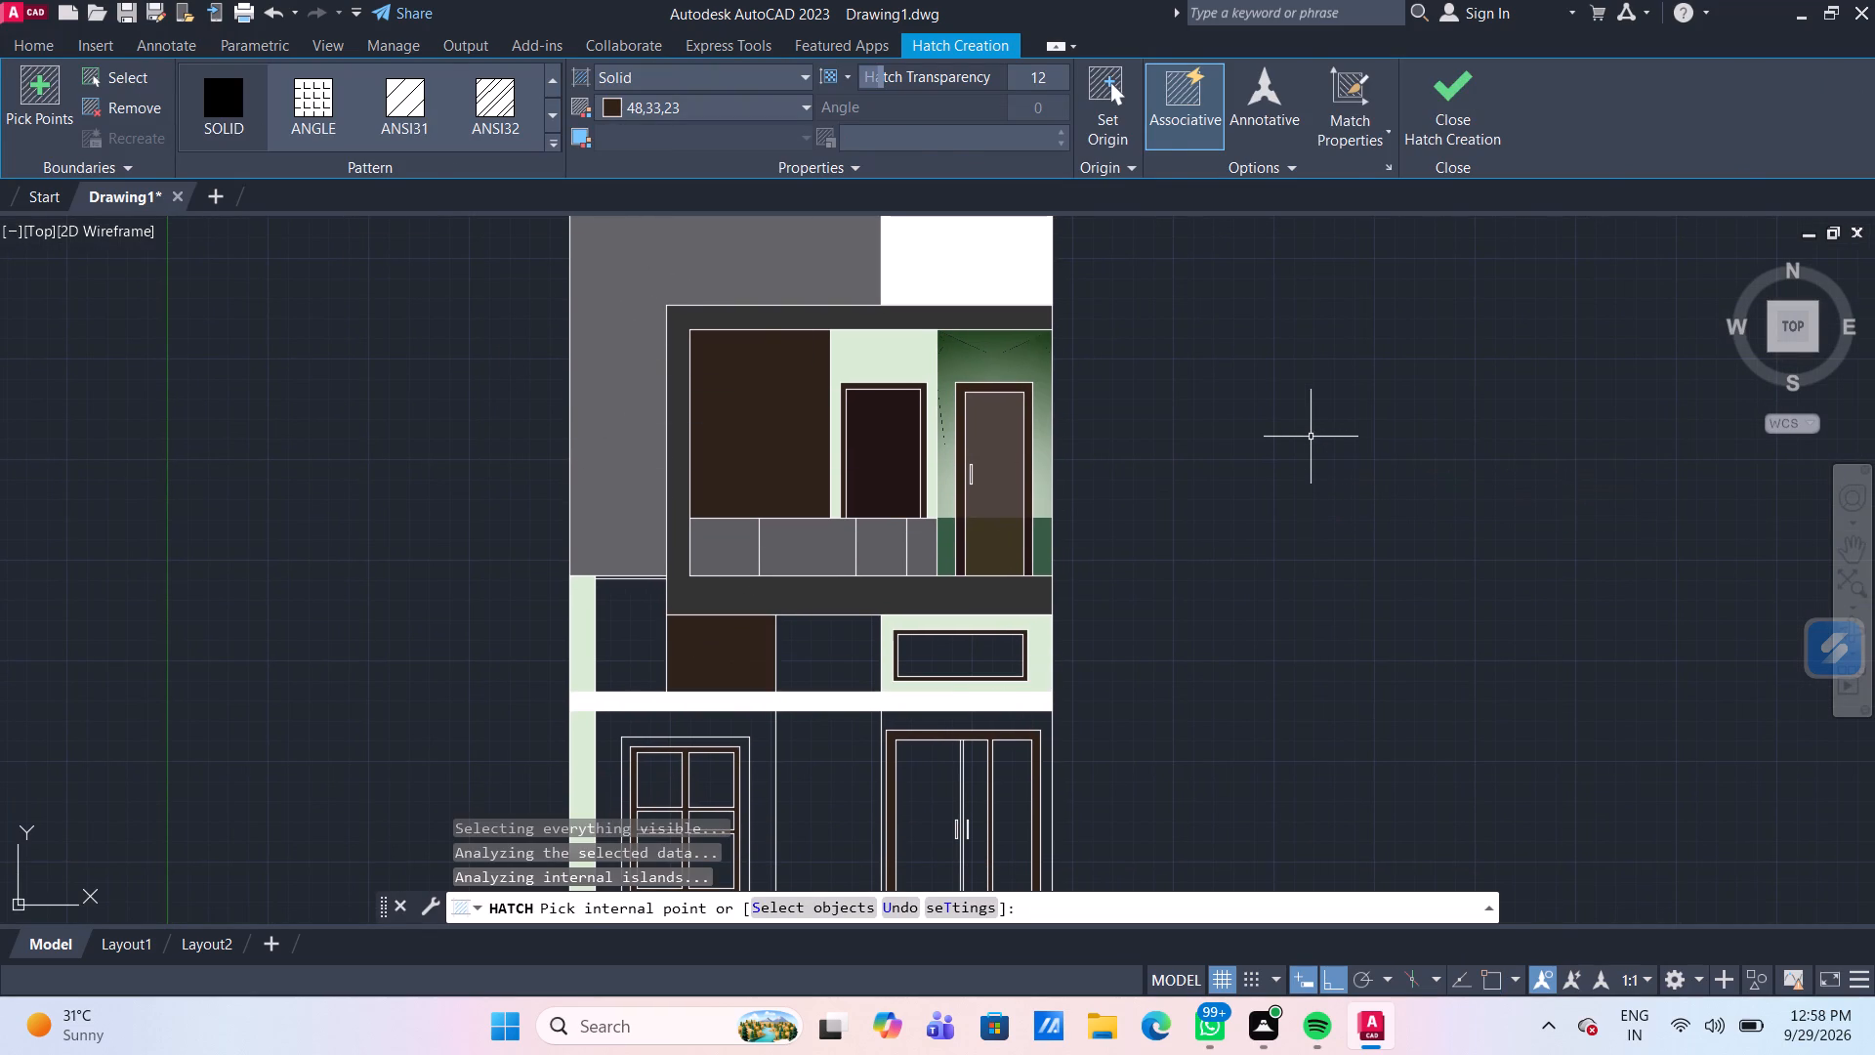
# Fill the horizontal window above the ground-floor double door with a solid hatch in true colour 14,7,7.
pyautogui.scroll(-1, 1311, 437)
pyautogui.moveTo(1234, 650); pyautogui.dragTo(1094, 582, button='middle')
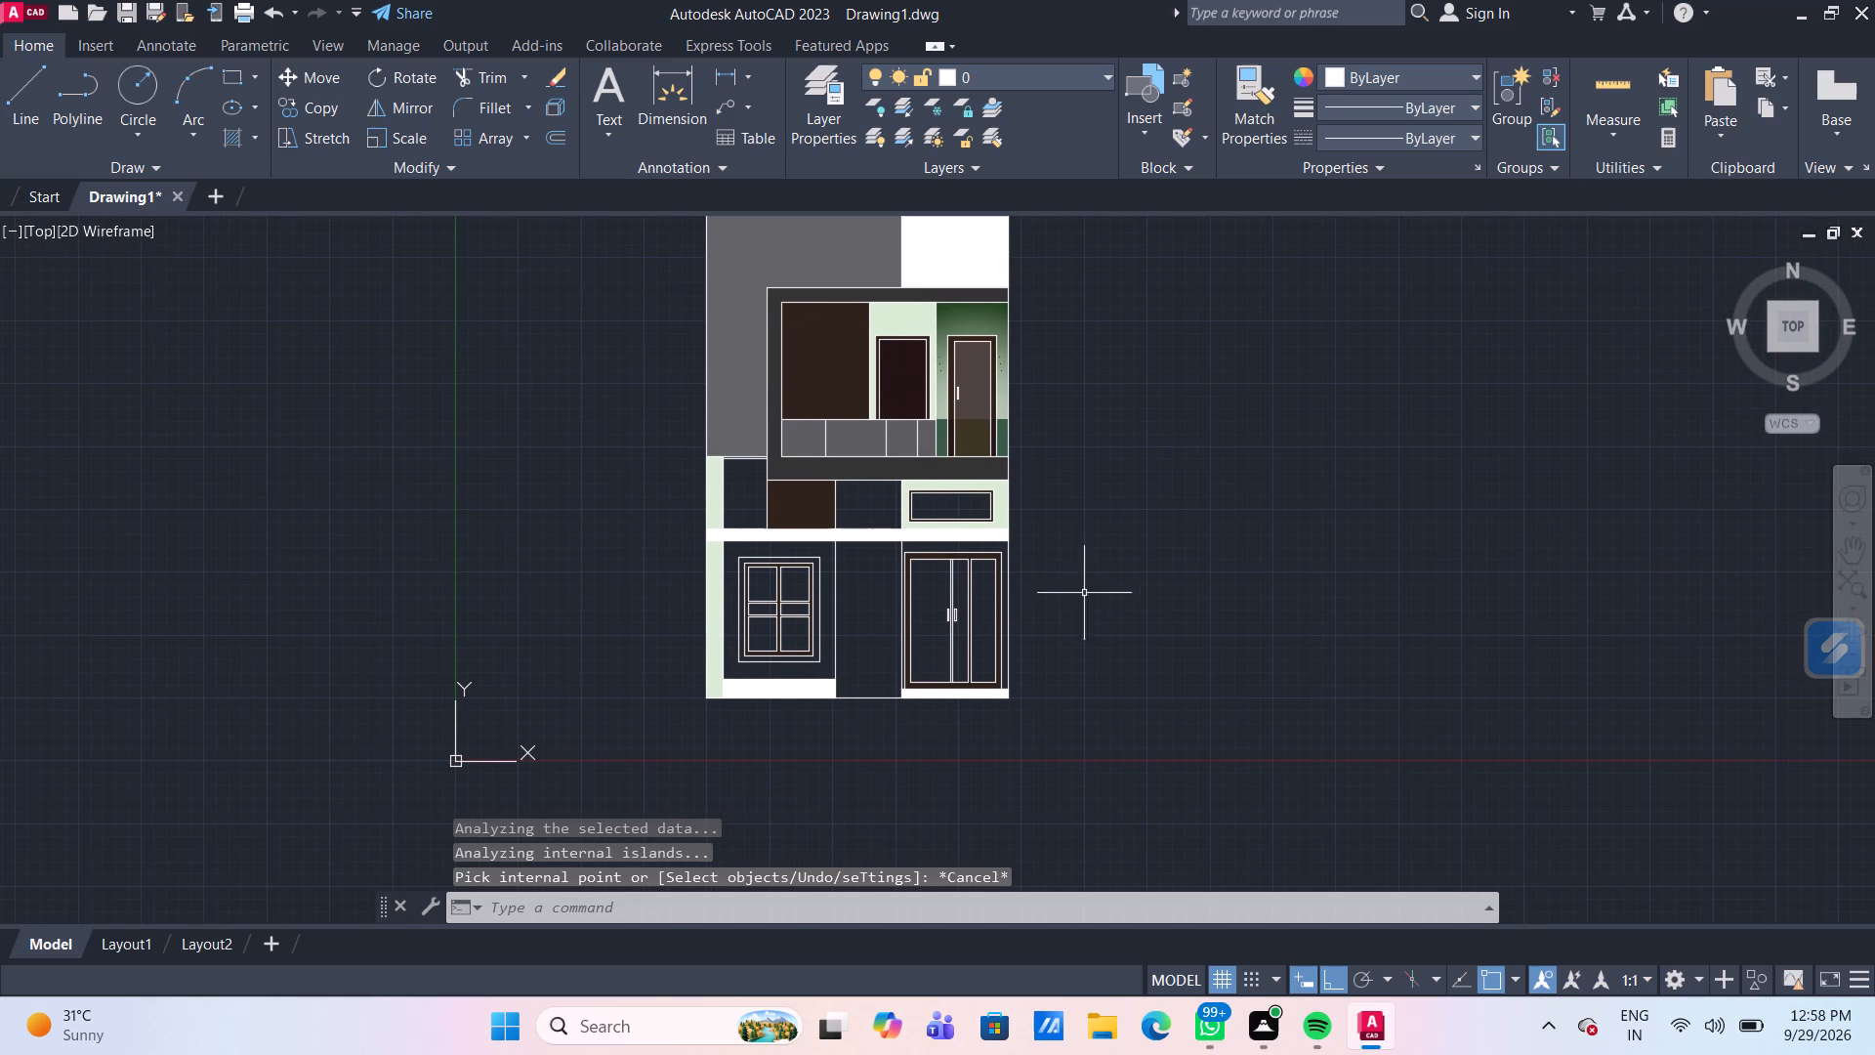
pyautogui.scroll(1, 875, 730)
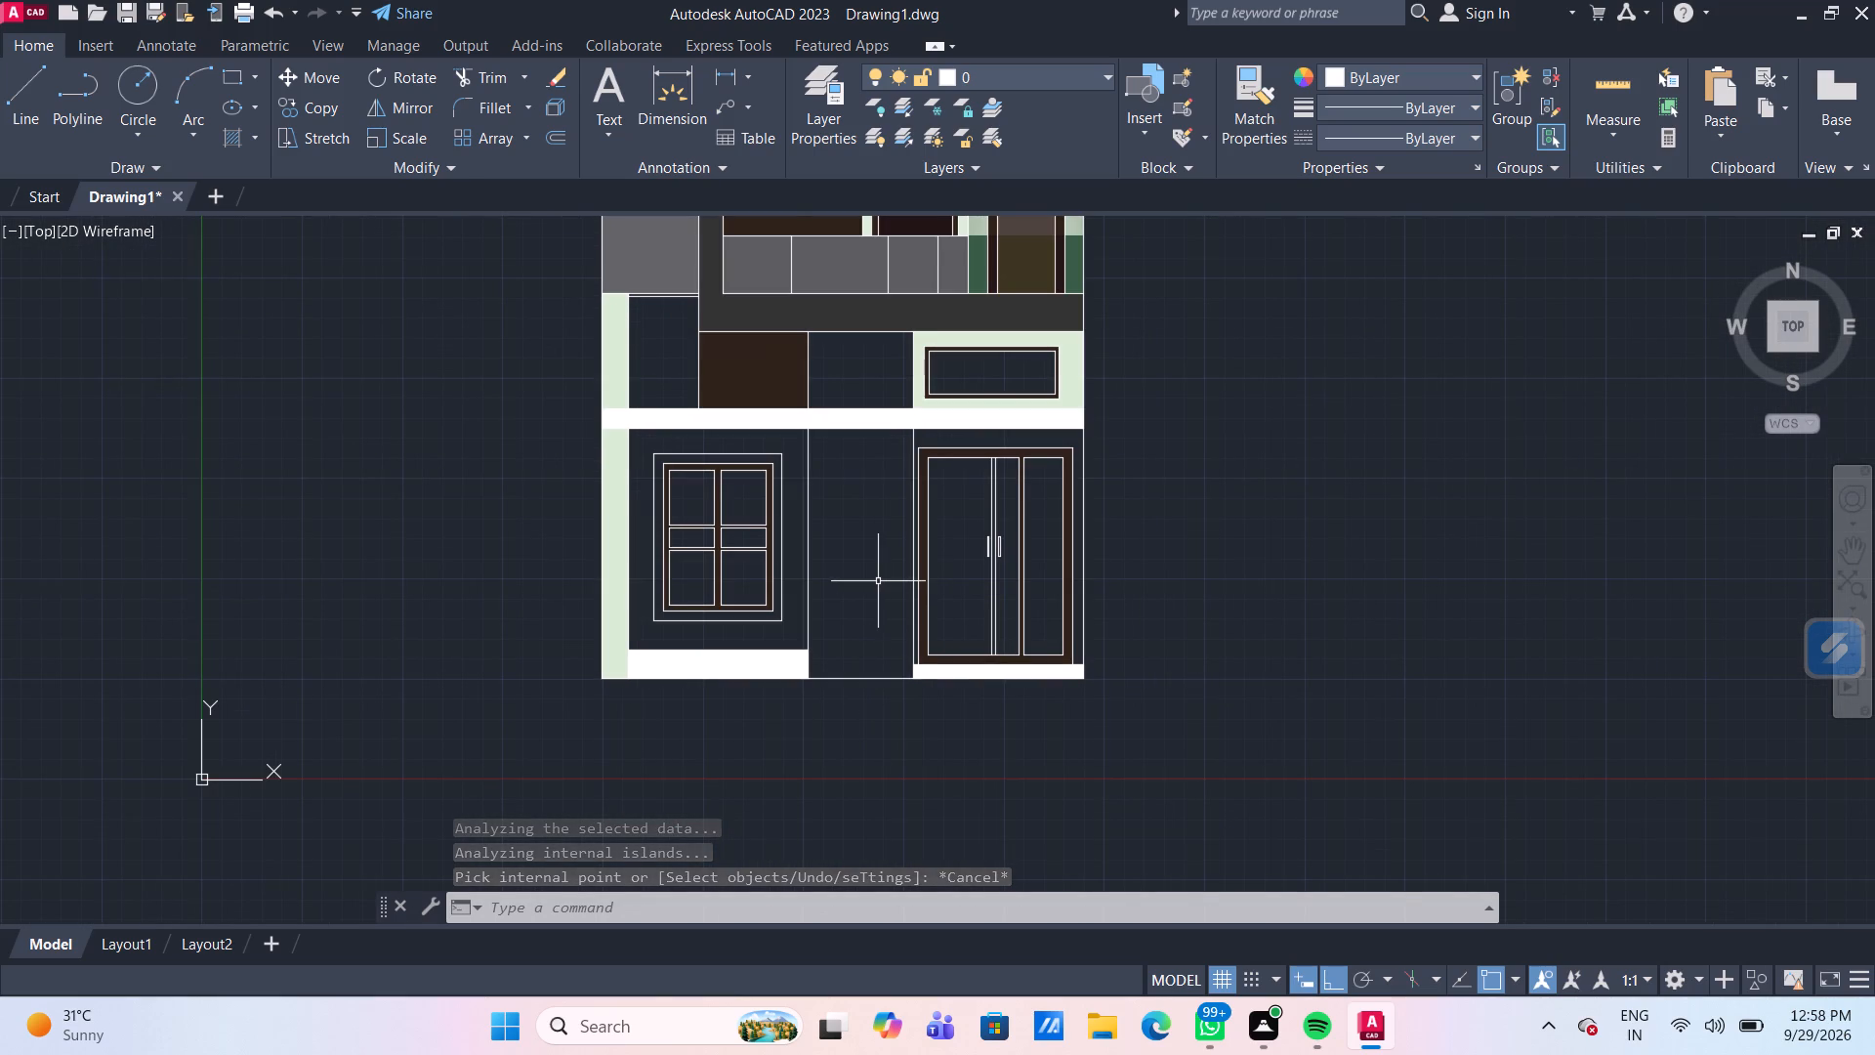
pyautogui.scroll(1, 867, 554)
pyautogui.moveTo(858, 568); pyautogui.dragTo(822, 637, button='middle')
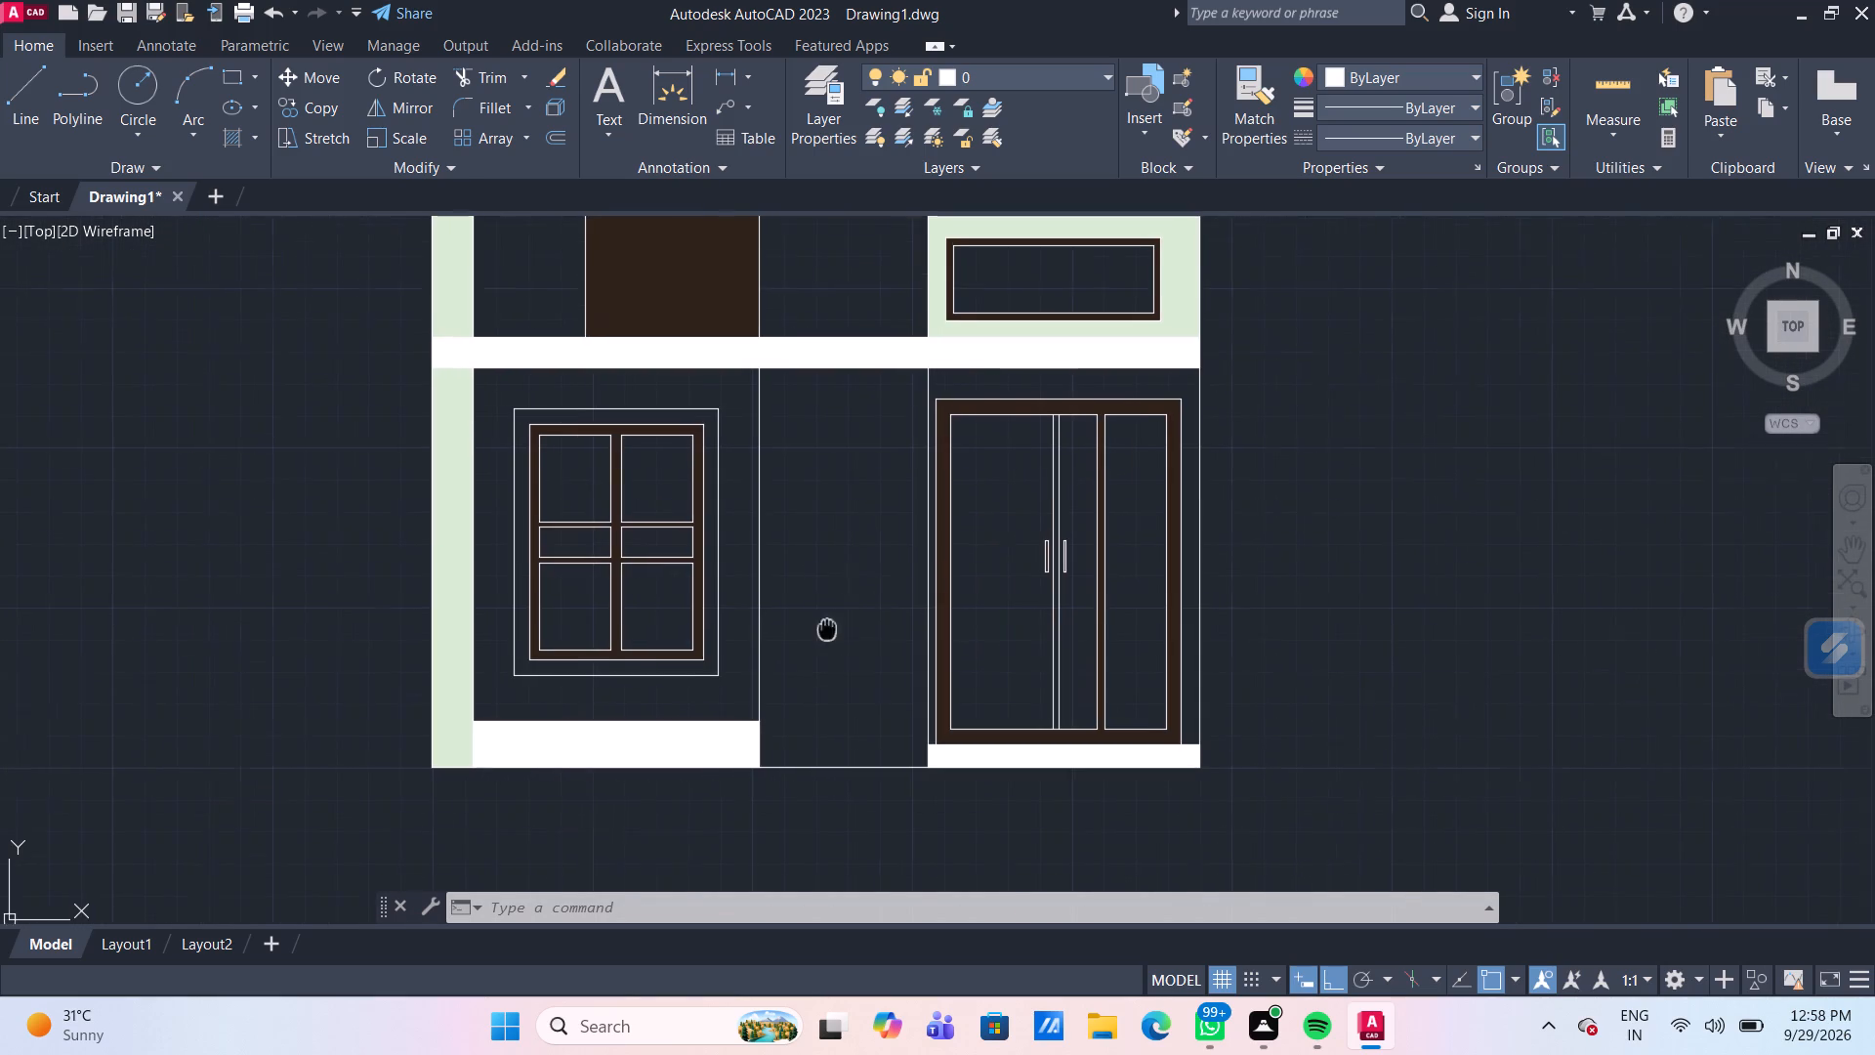
pyautogui.moveTo(822, 637); pyautogui.dragTo(805, 655, button='middle')
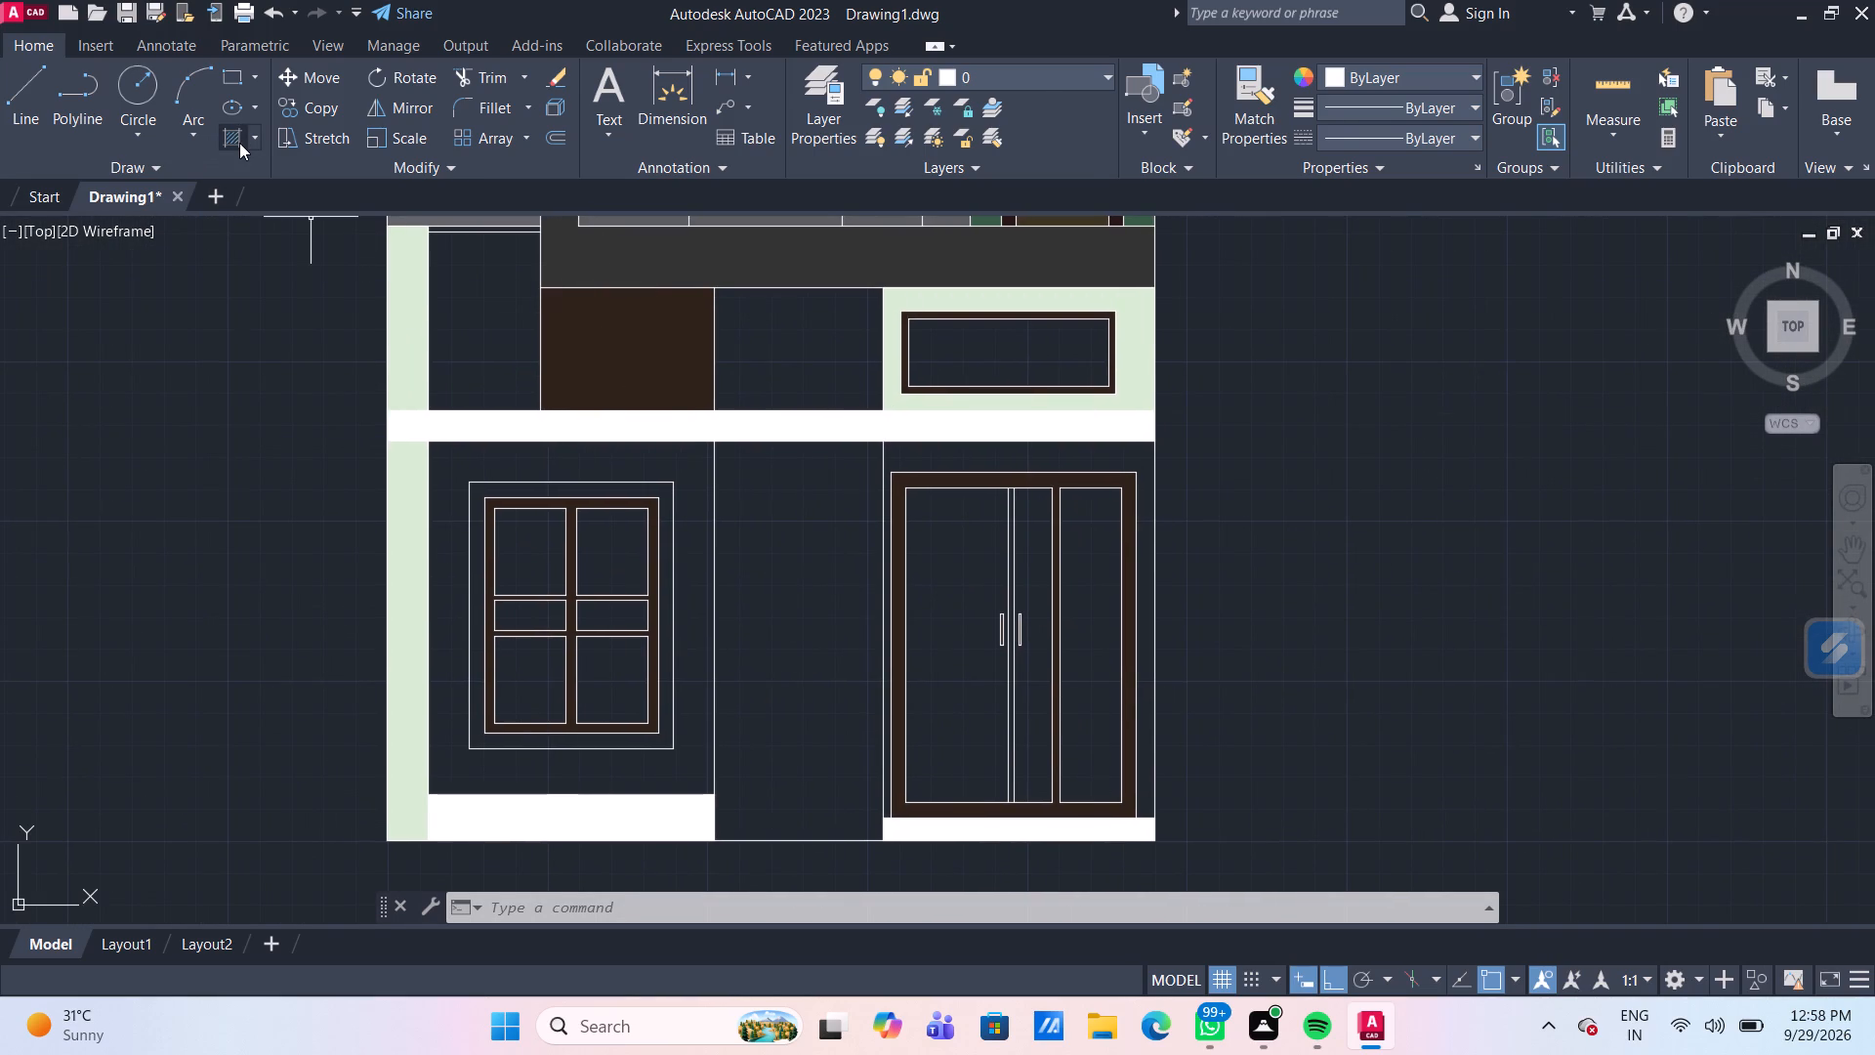
pyautogui.click(239, 143)
pyautogui.click(784, 106)
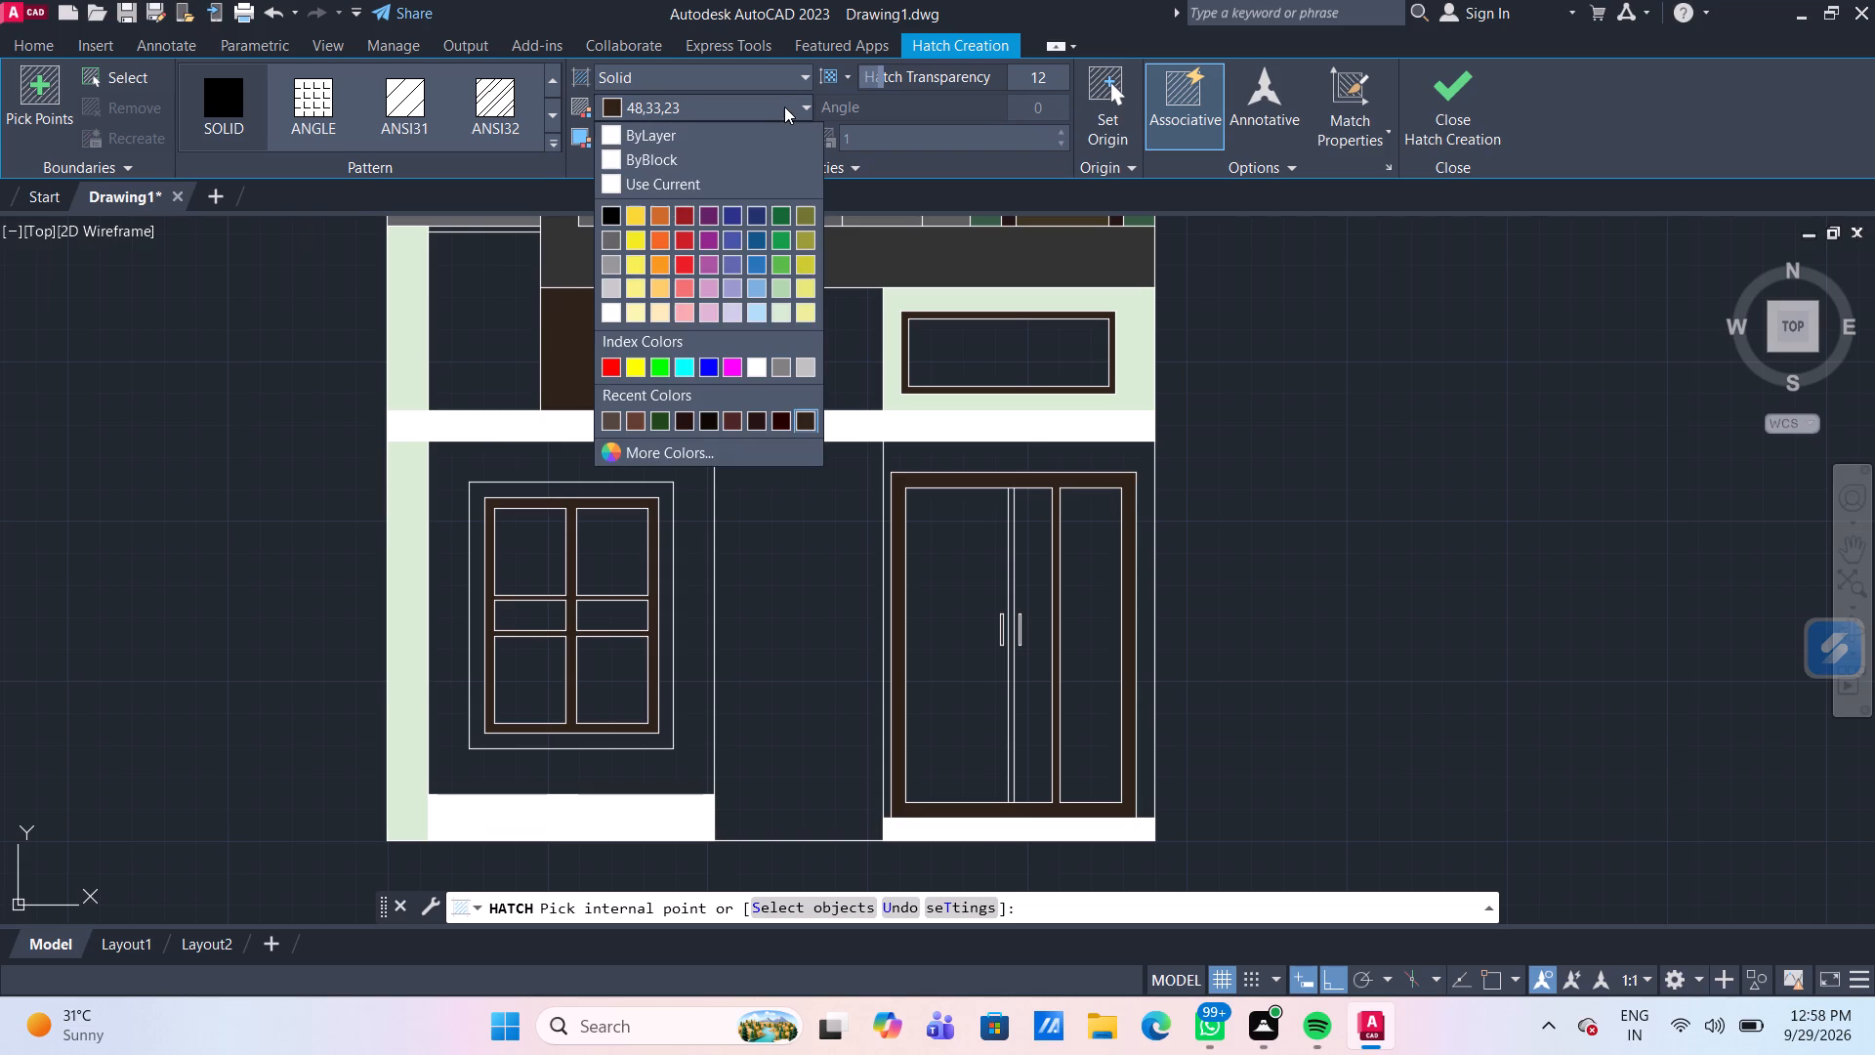
pyautogui.click(713, 425)
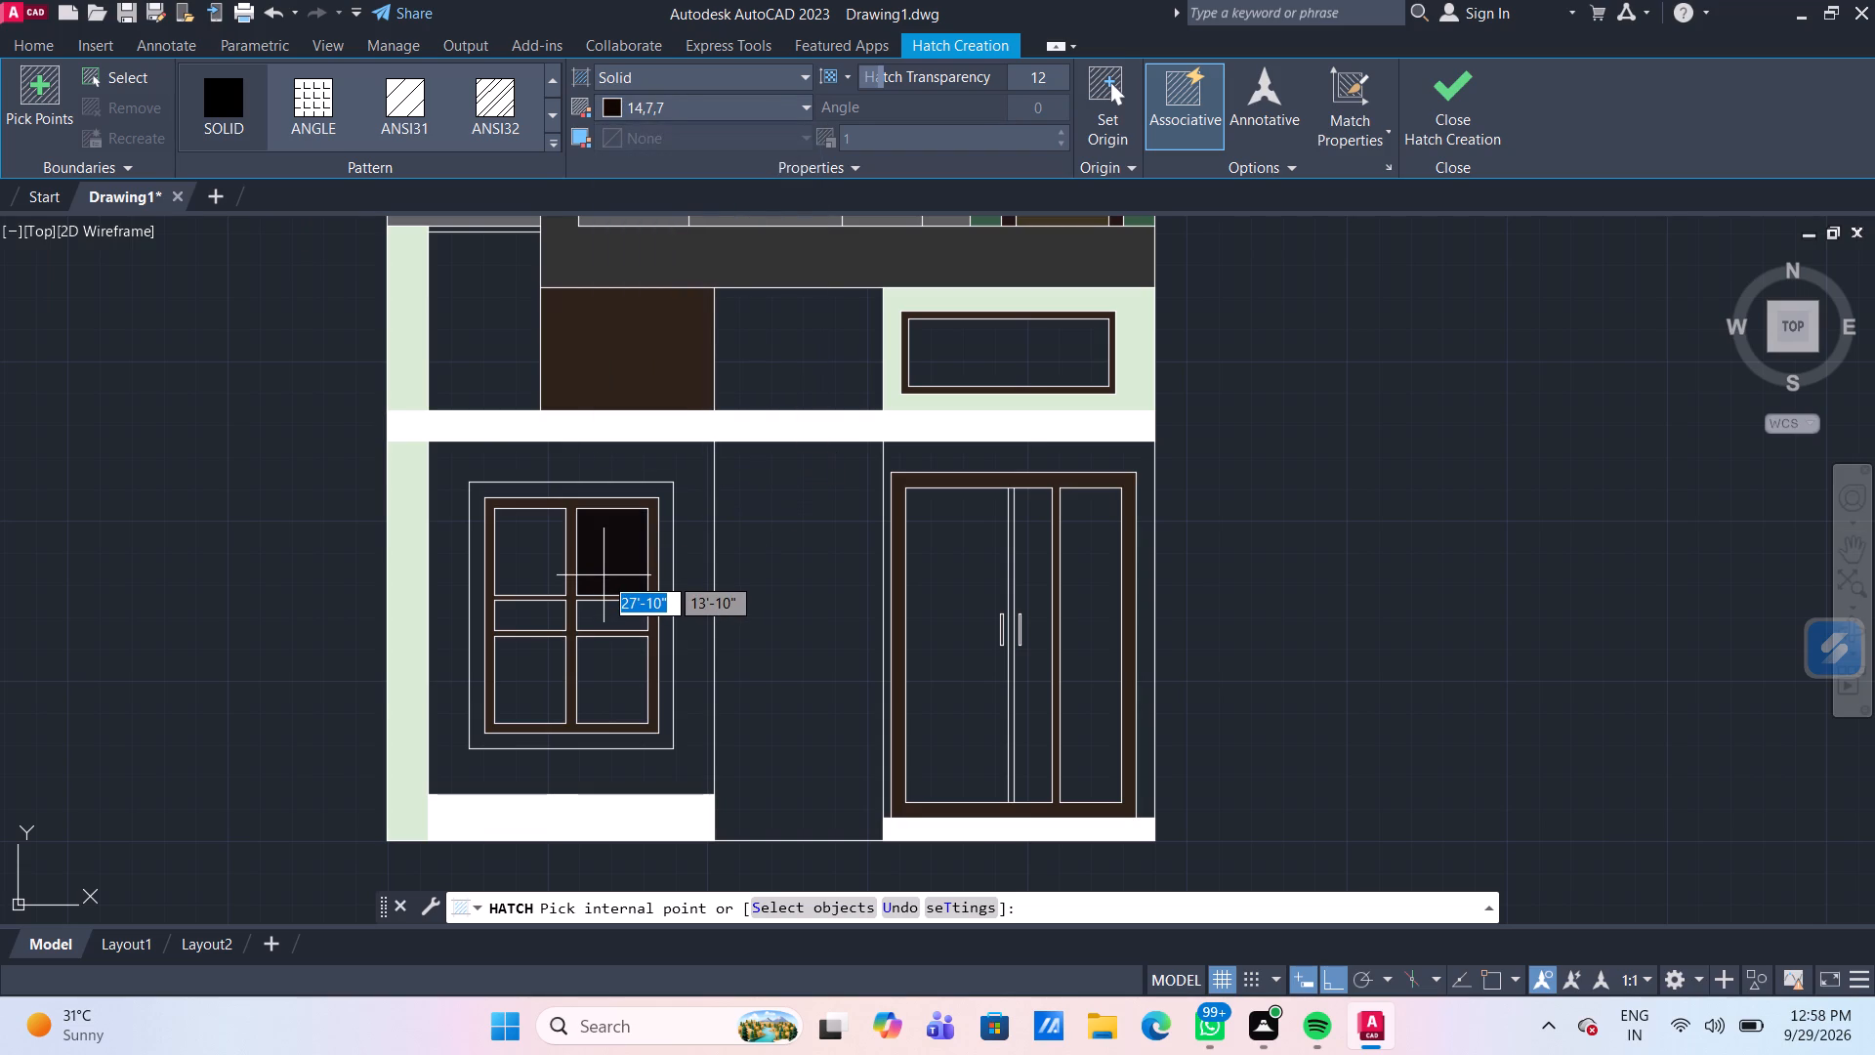
pyautogui.click(979, 350)
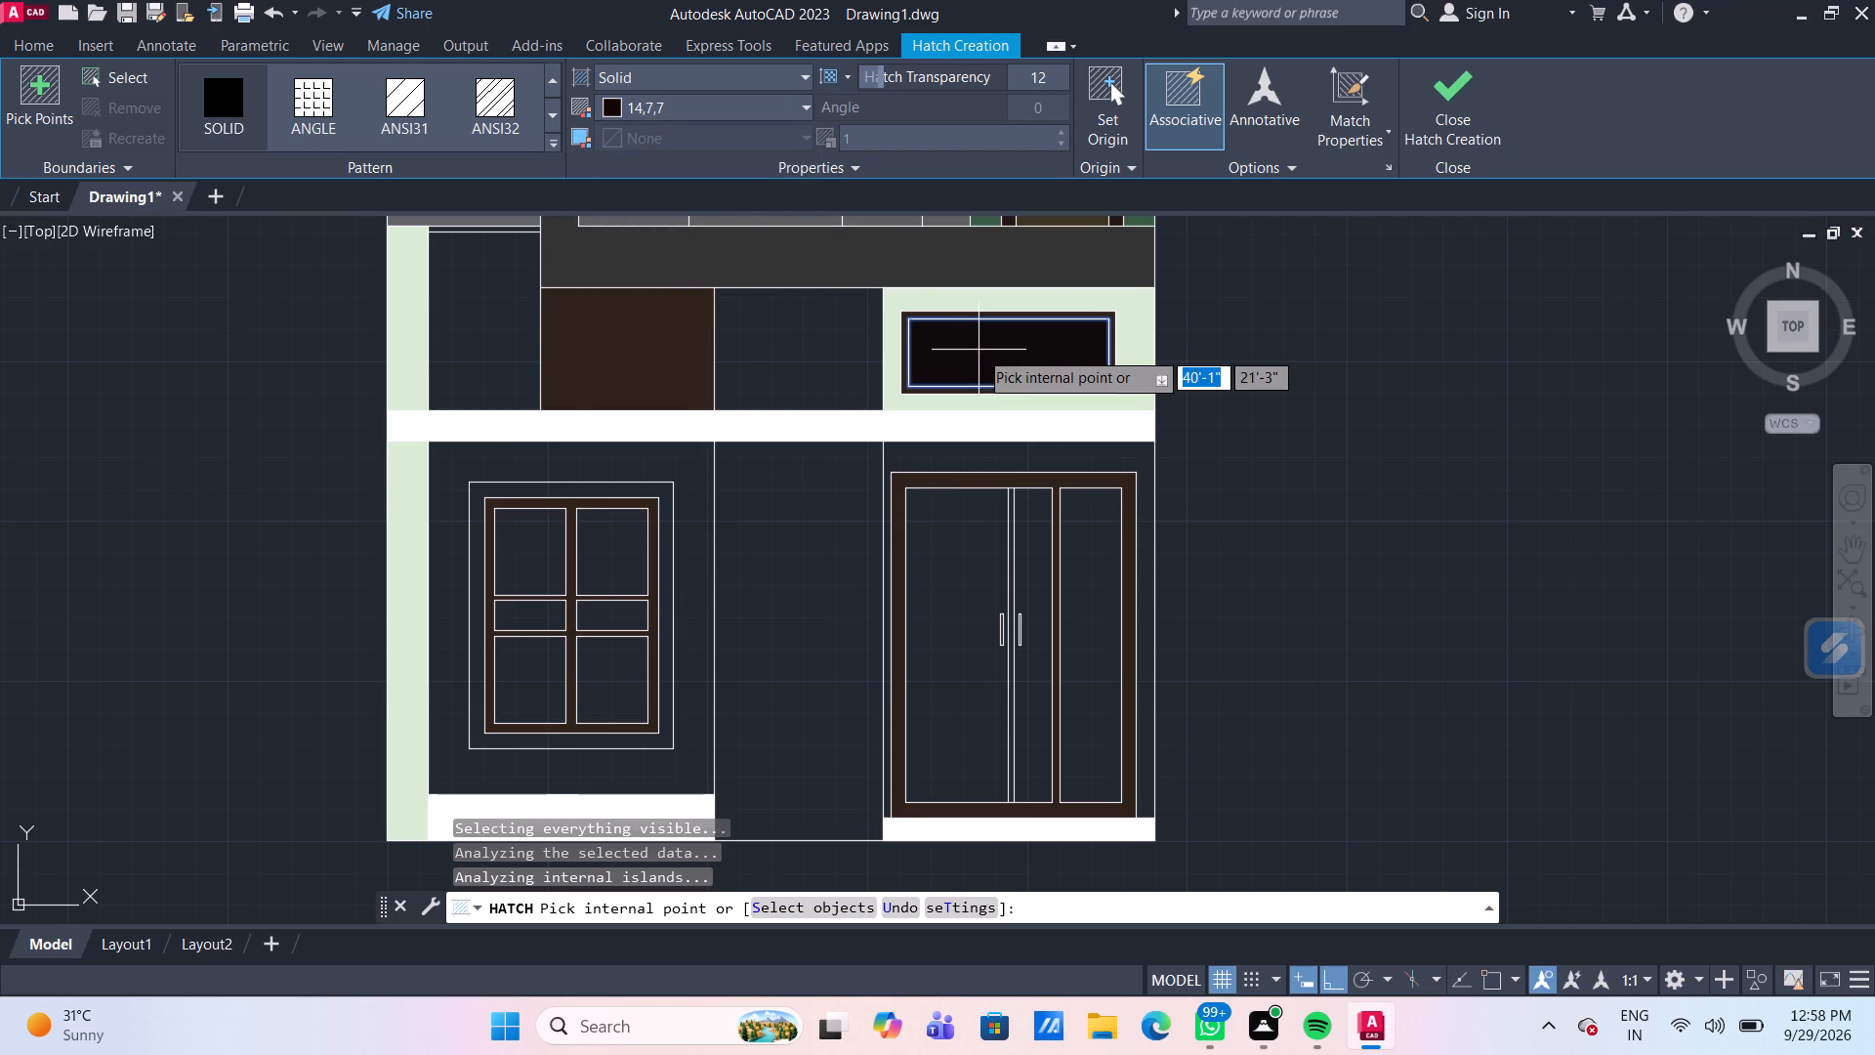
# Fill the six ground-floor window panes and the narrow side panel beside the double door with the same 14,7,7 solid hatch.
pyautogui.click(613, 553)
pyautogui.click(539, 550)
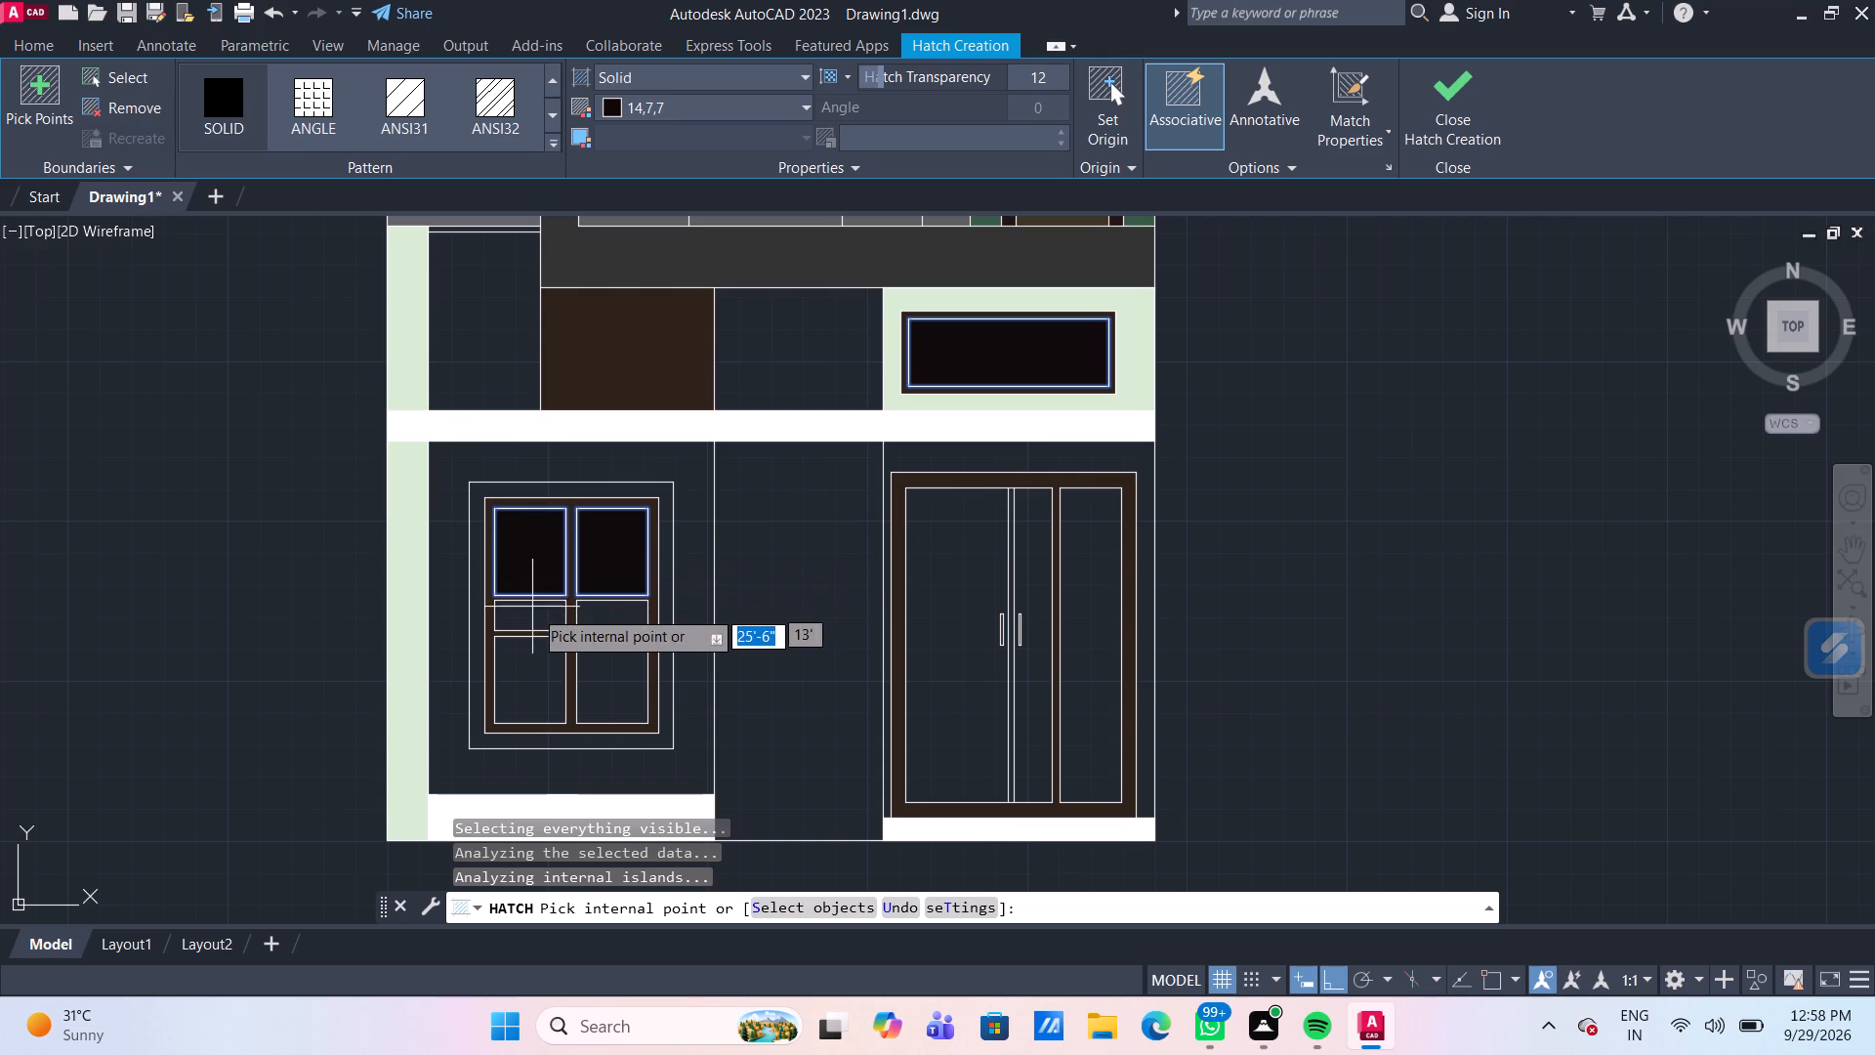
pyautogui.click(533, 613)
pyautogui.click(604, 620)
pyautogui.click(596, 692)
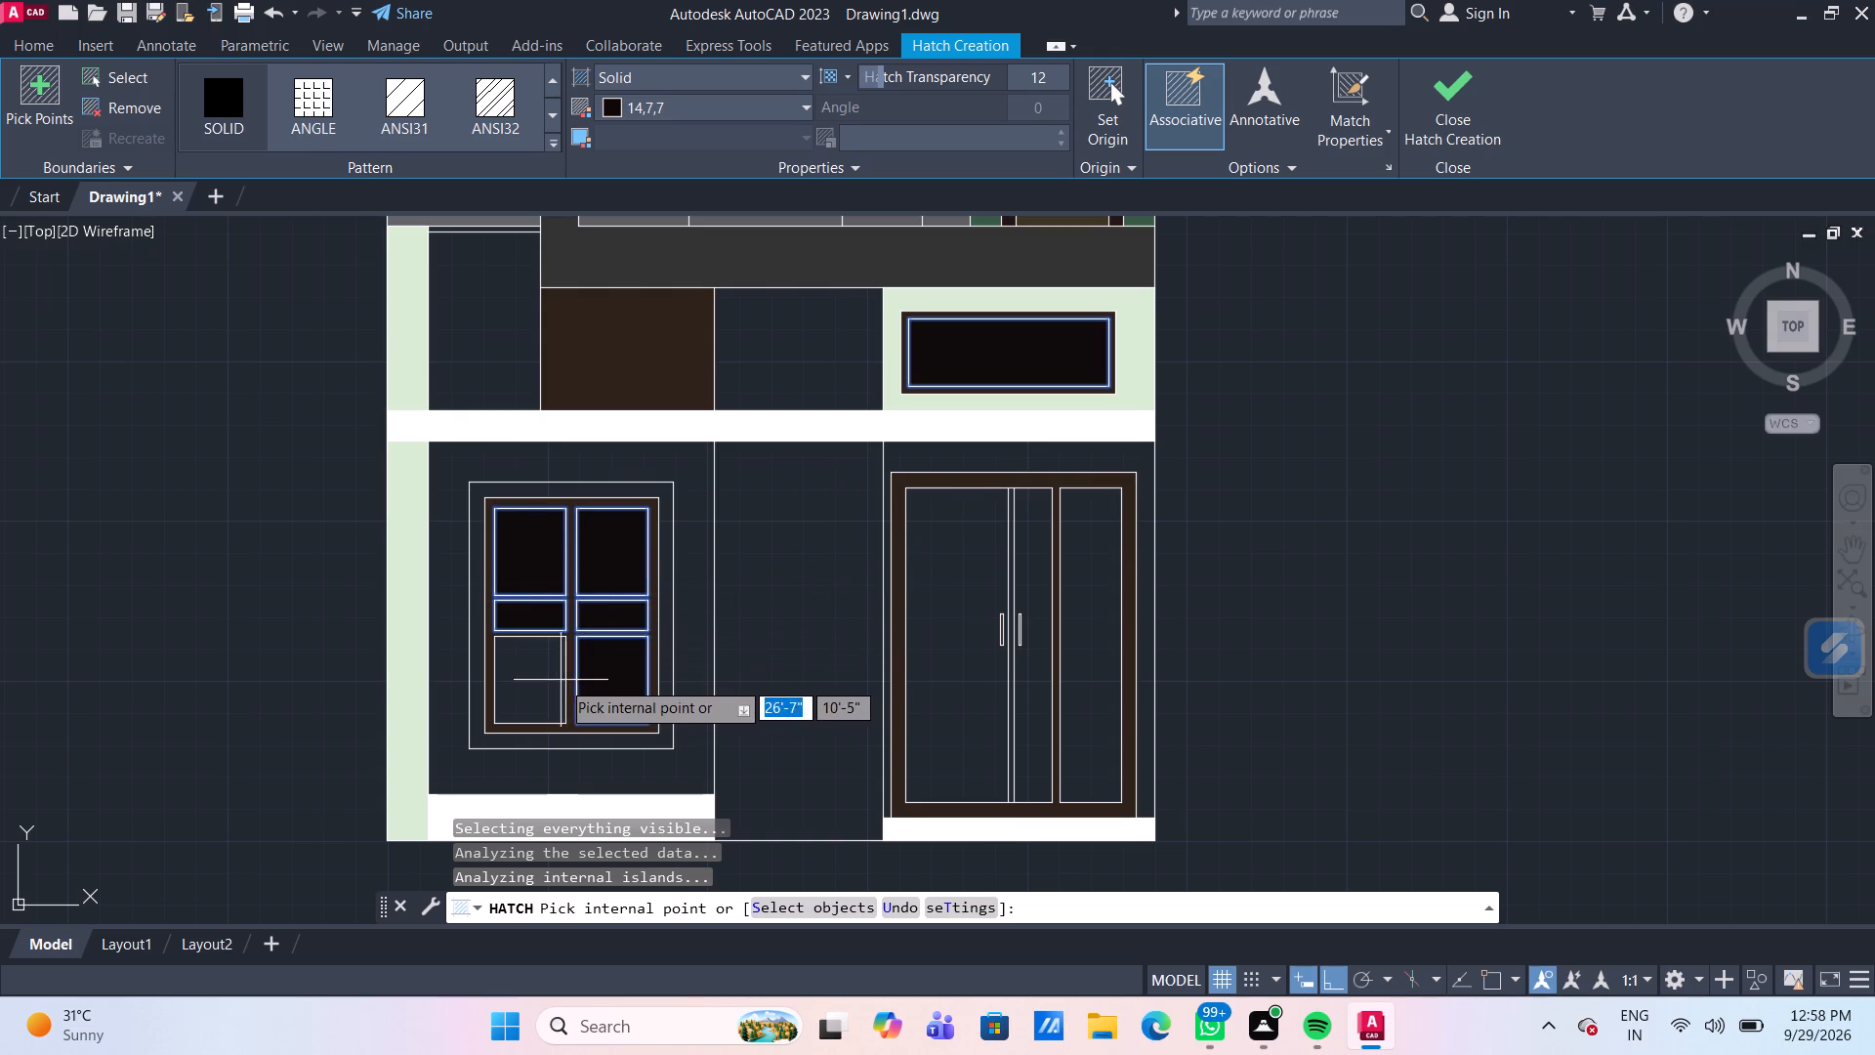
pyautogui.click(551, 680)
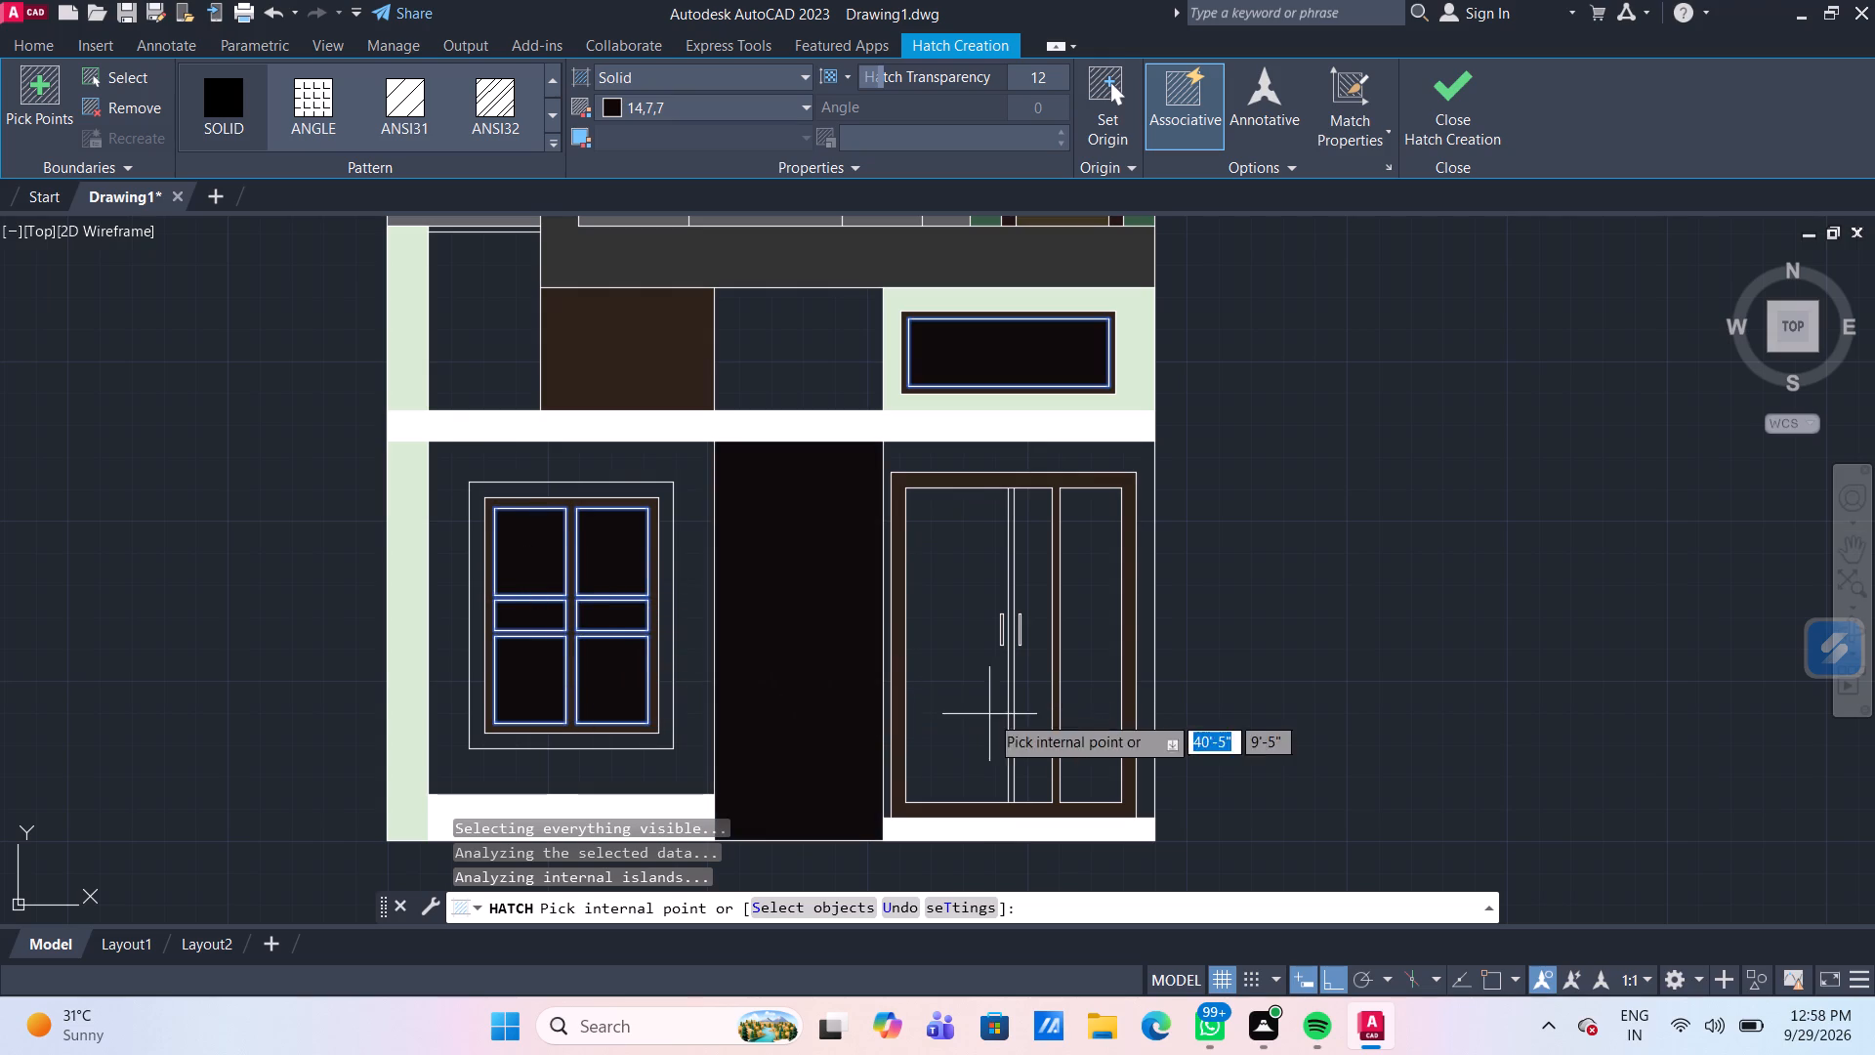
pyautogui.click(1085, 689)
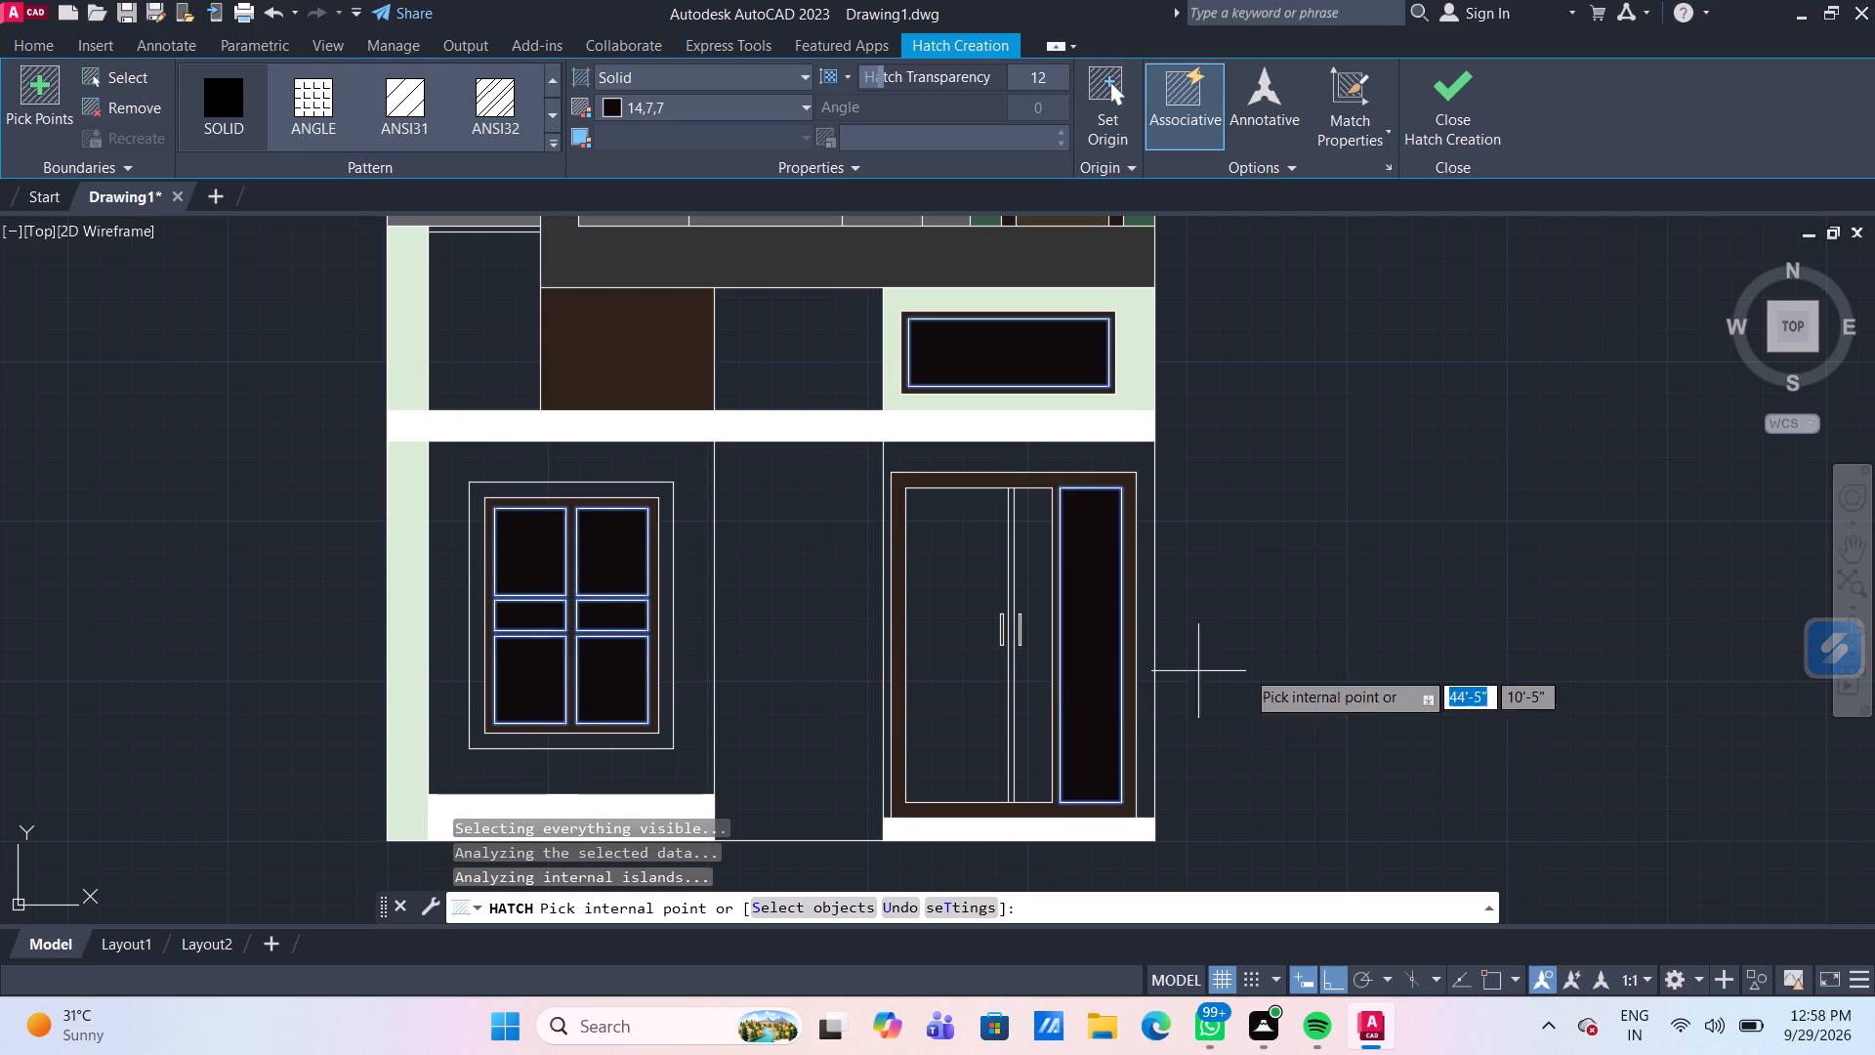
pyautogui.press('Return')
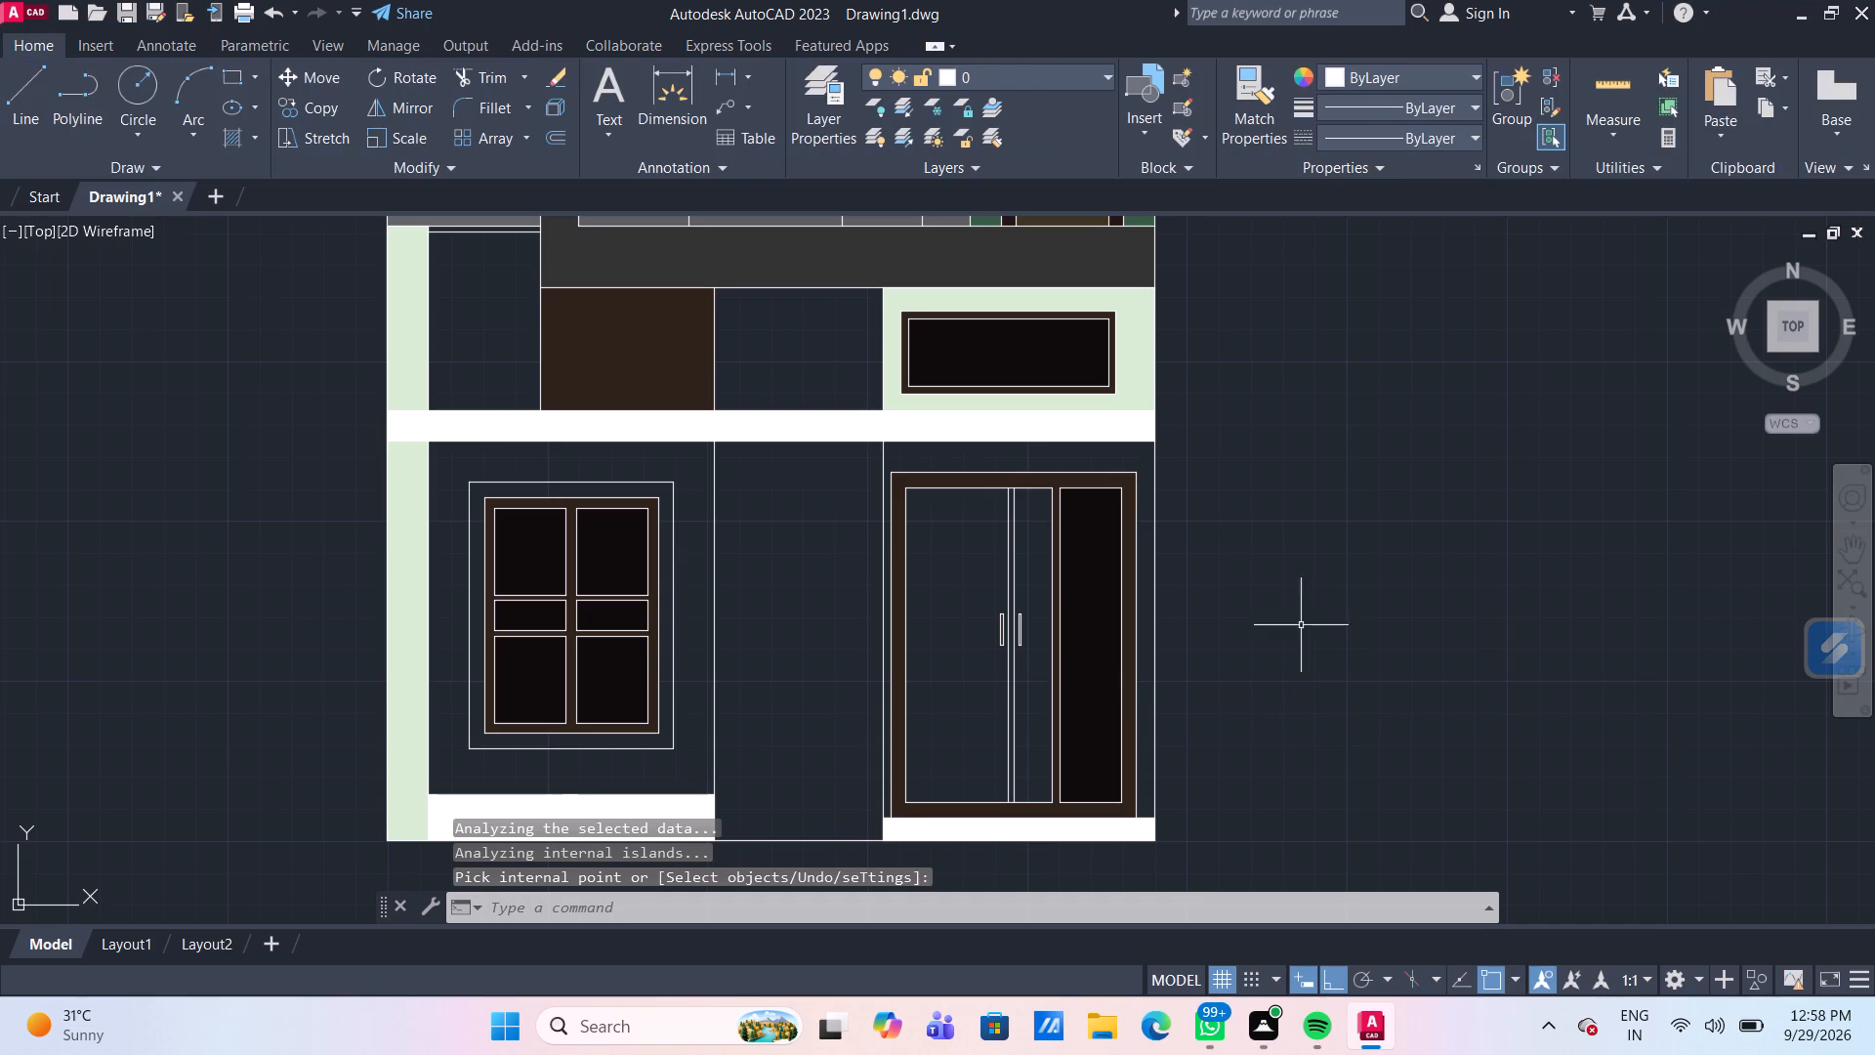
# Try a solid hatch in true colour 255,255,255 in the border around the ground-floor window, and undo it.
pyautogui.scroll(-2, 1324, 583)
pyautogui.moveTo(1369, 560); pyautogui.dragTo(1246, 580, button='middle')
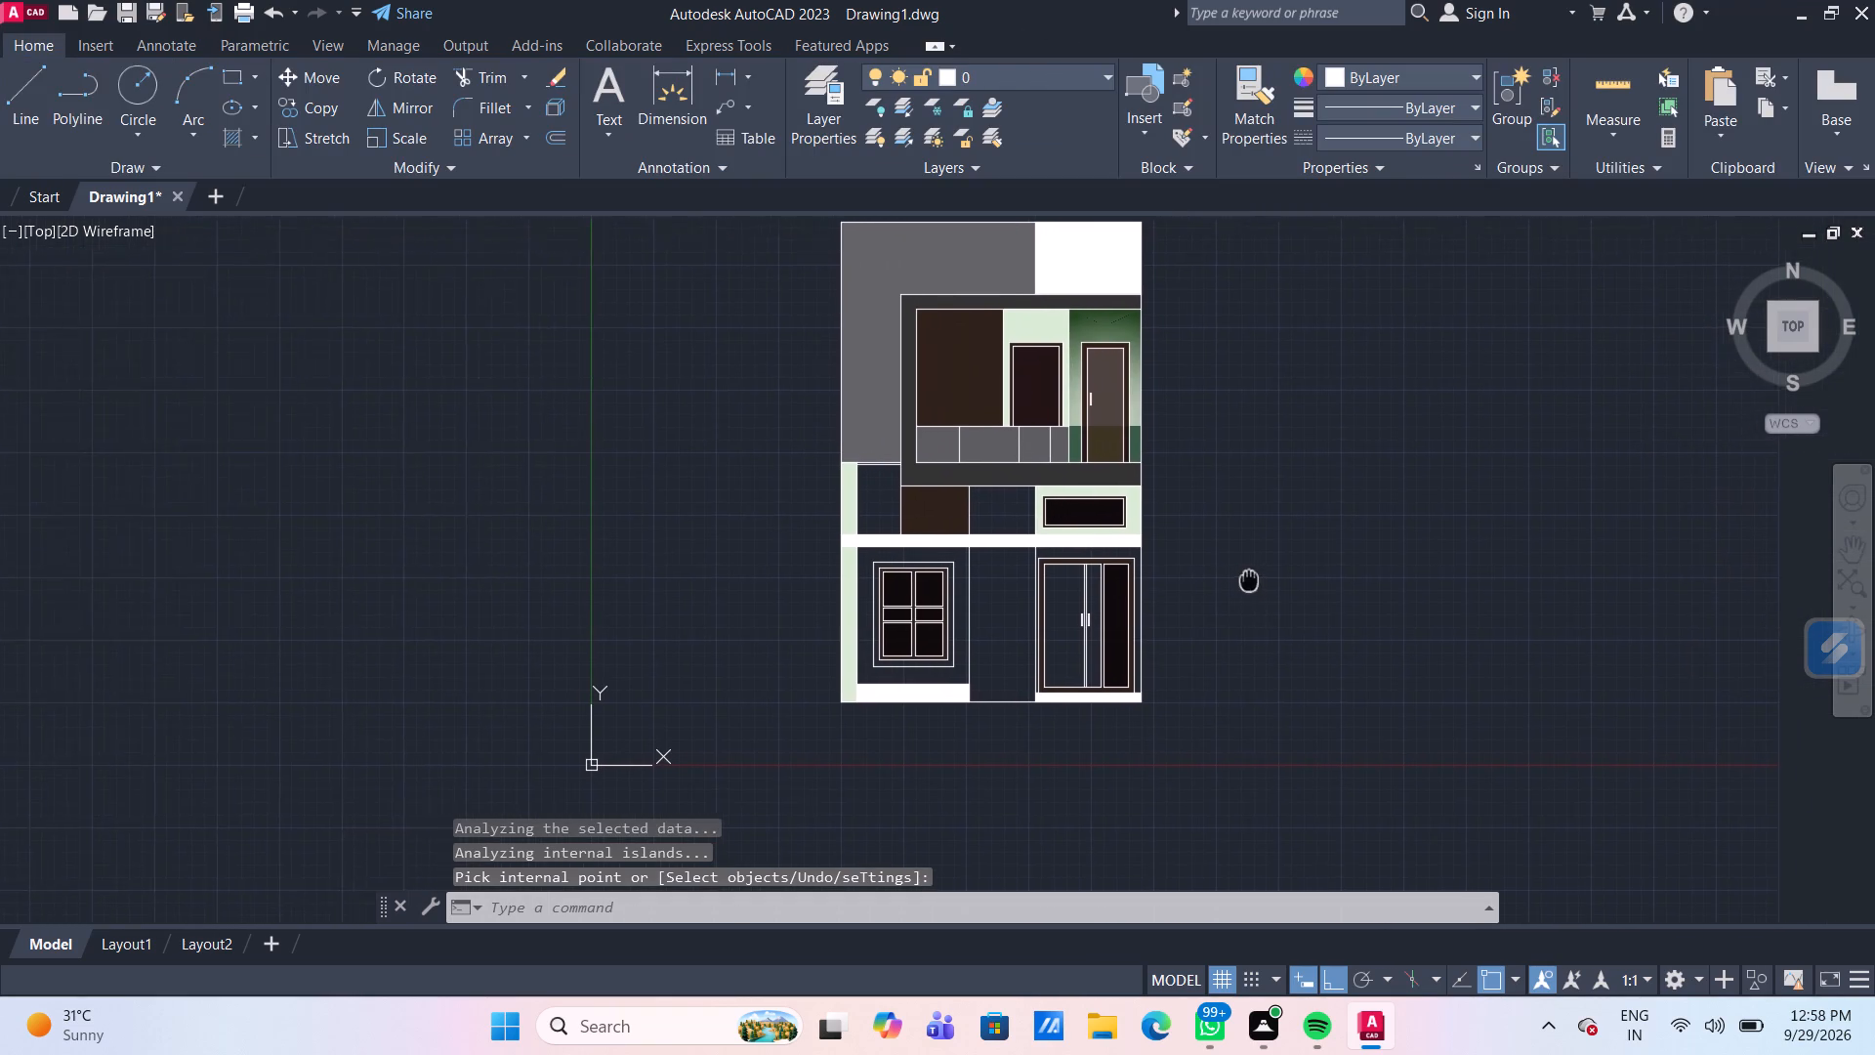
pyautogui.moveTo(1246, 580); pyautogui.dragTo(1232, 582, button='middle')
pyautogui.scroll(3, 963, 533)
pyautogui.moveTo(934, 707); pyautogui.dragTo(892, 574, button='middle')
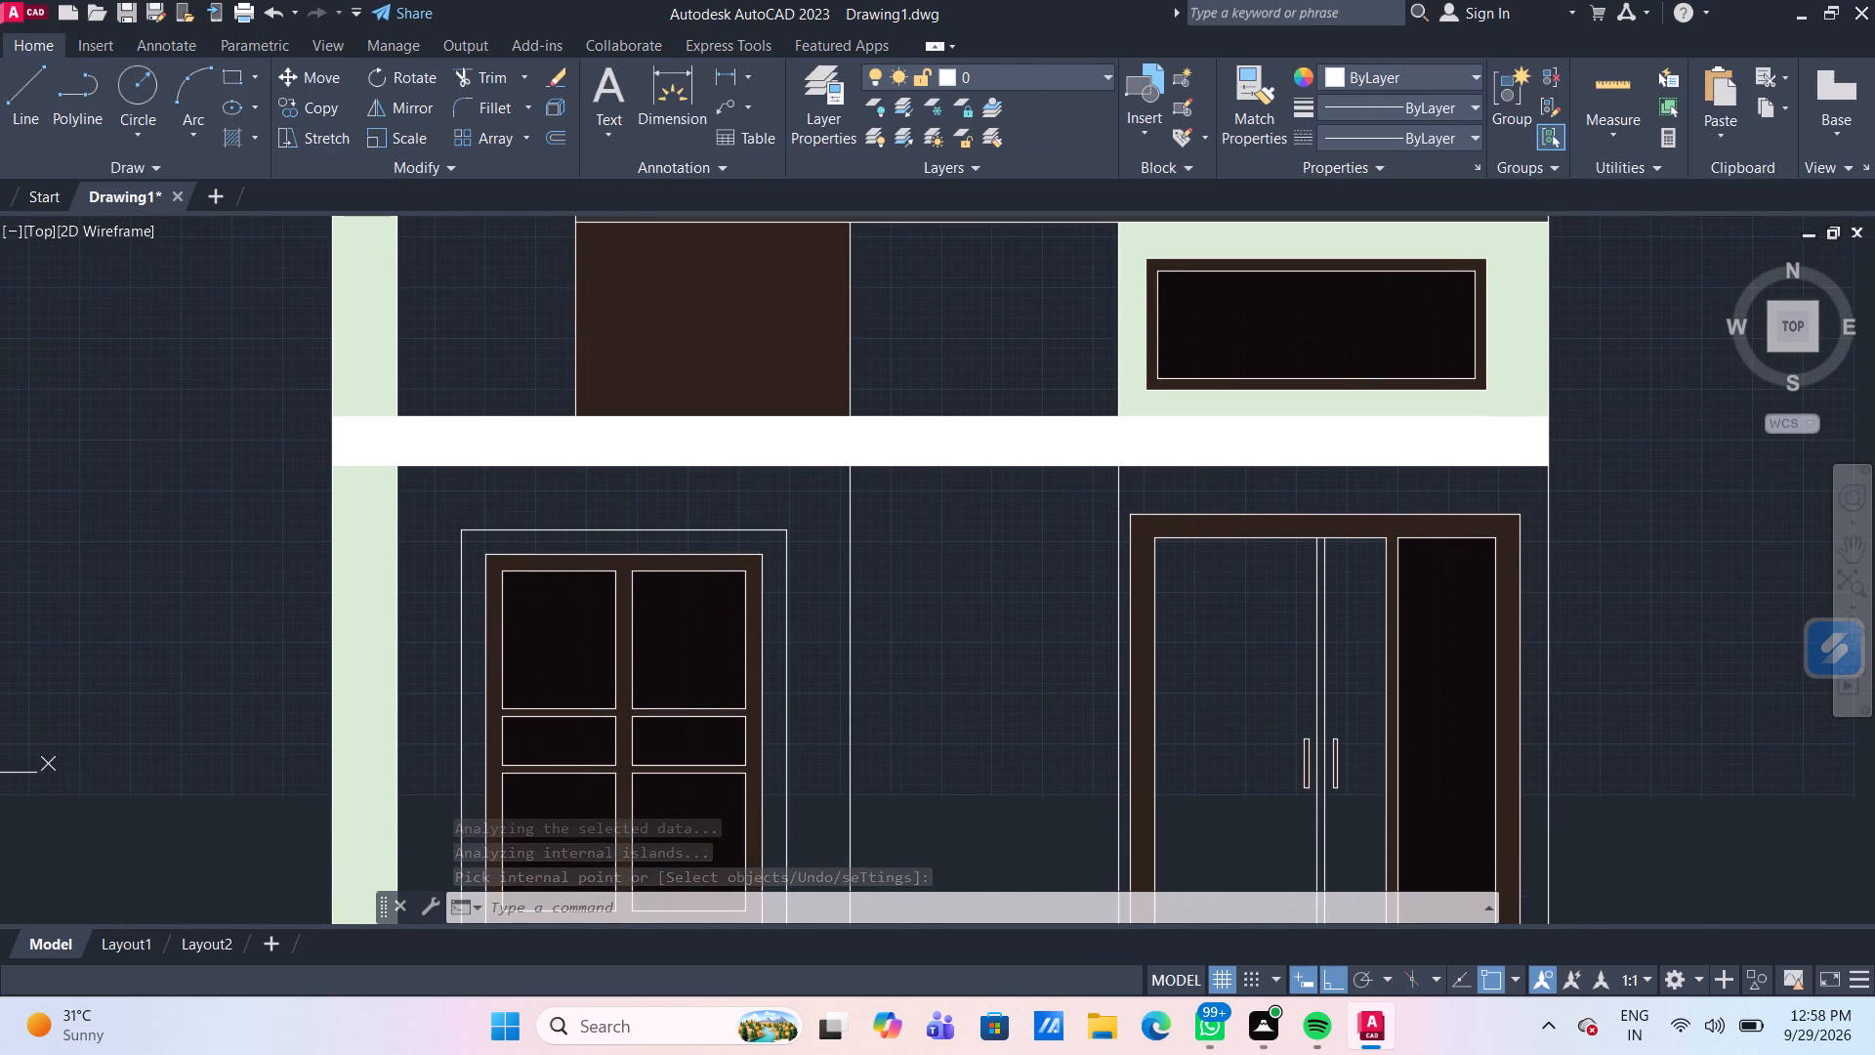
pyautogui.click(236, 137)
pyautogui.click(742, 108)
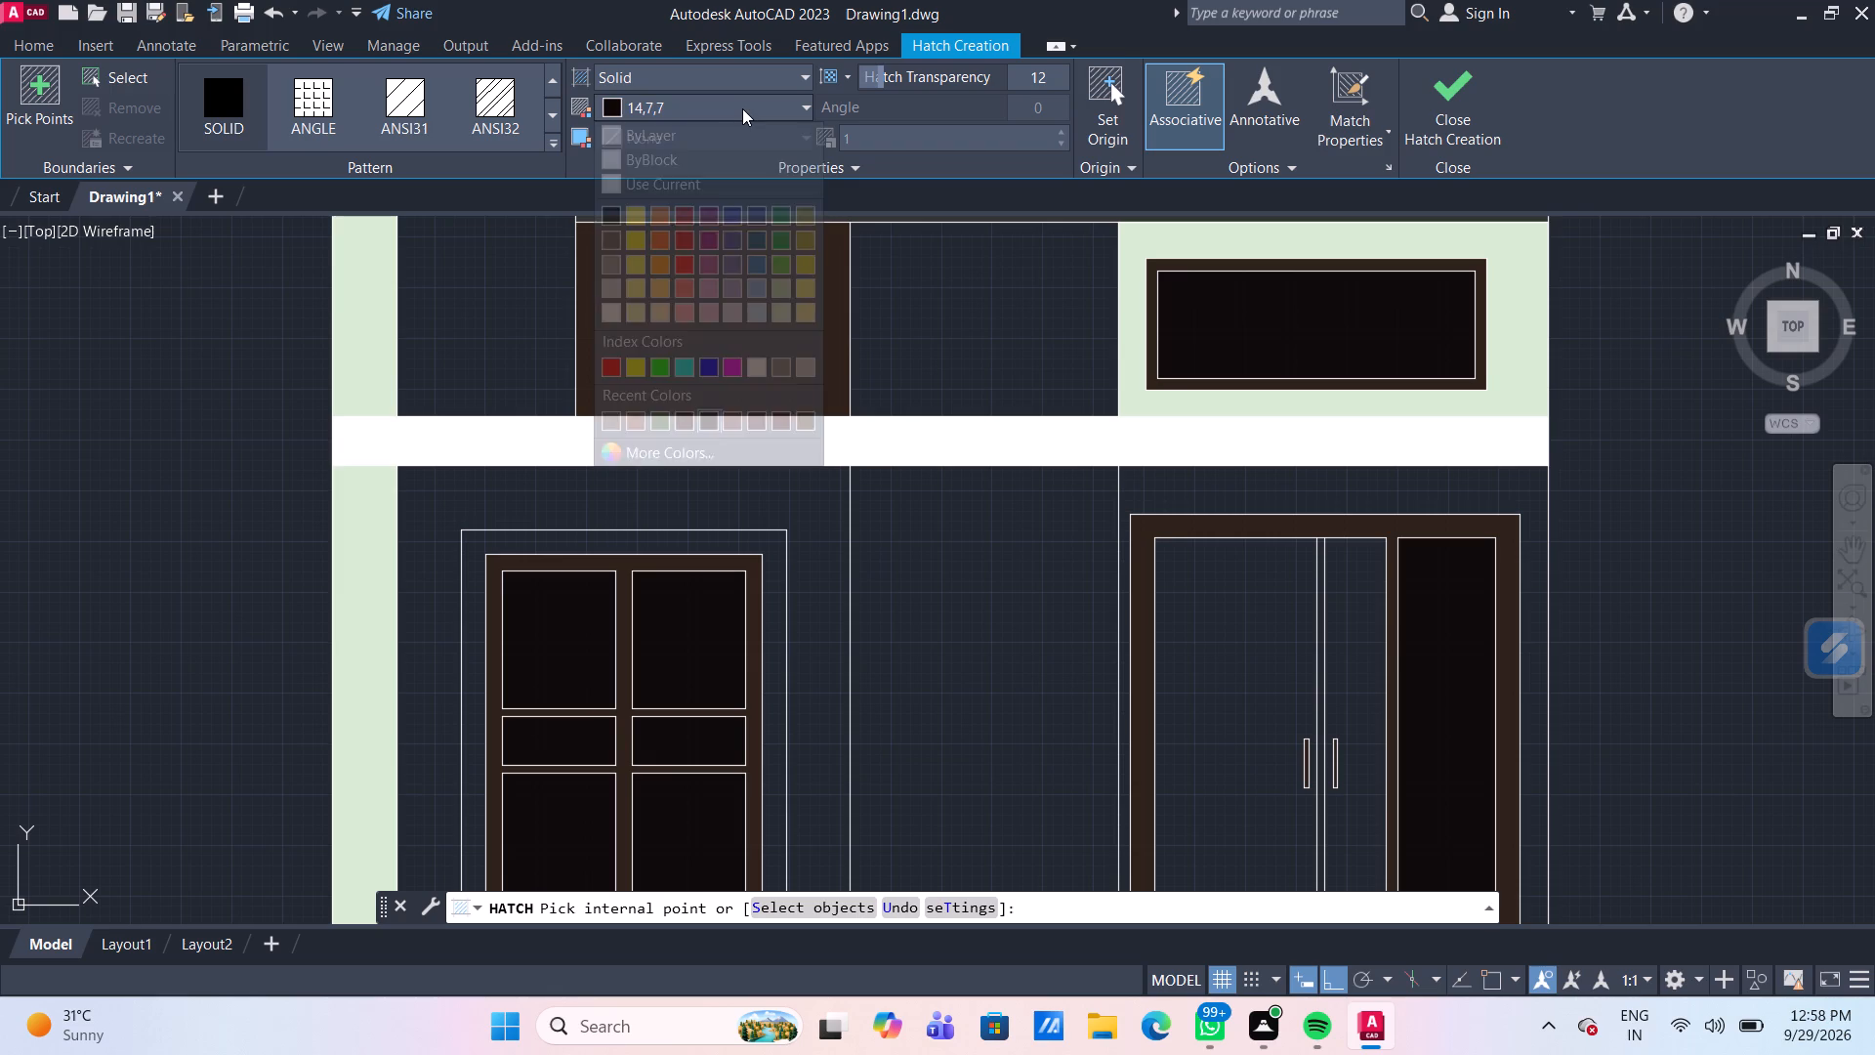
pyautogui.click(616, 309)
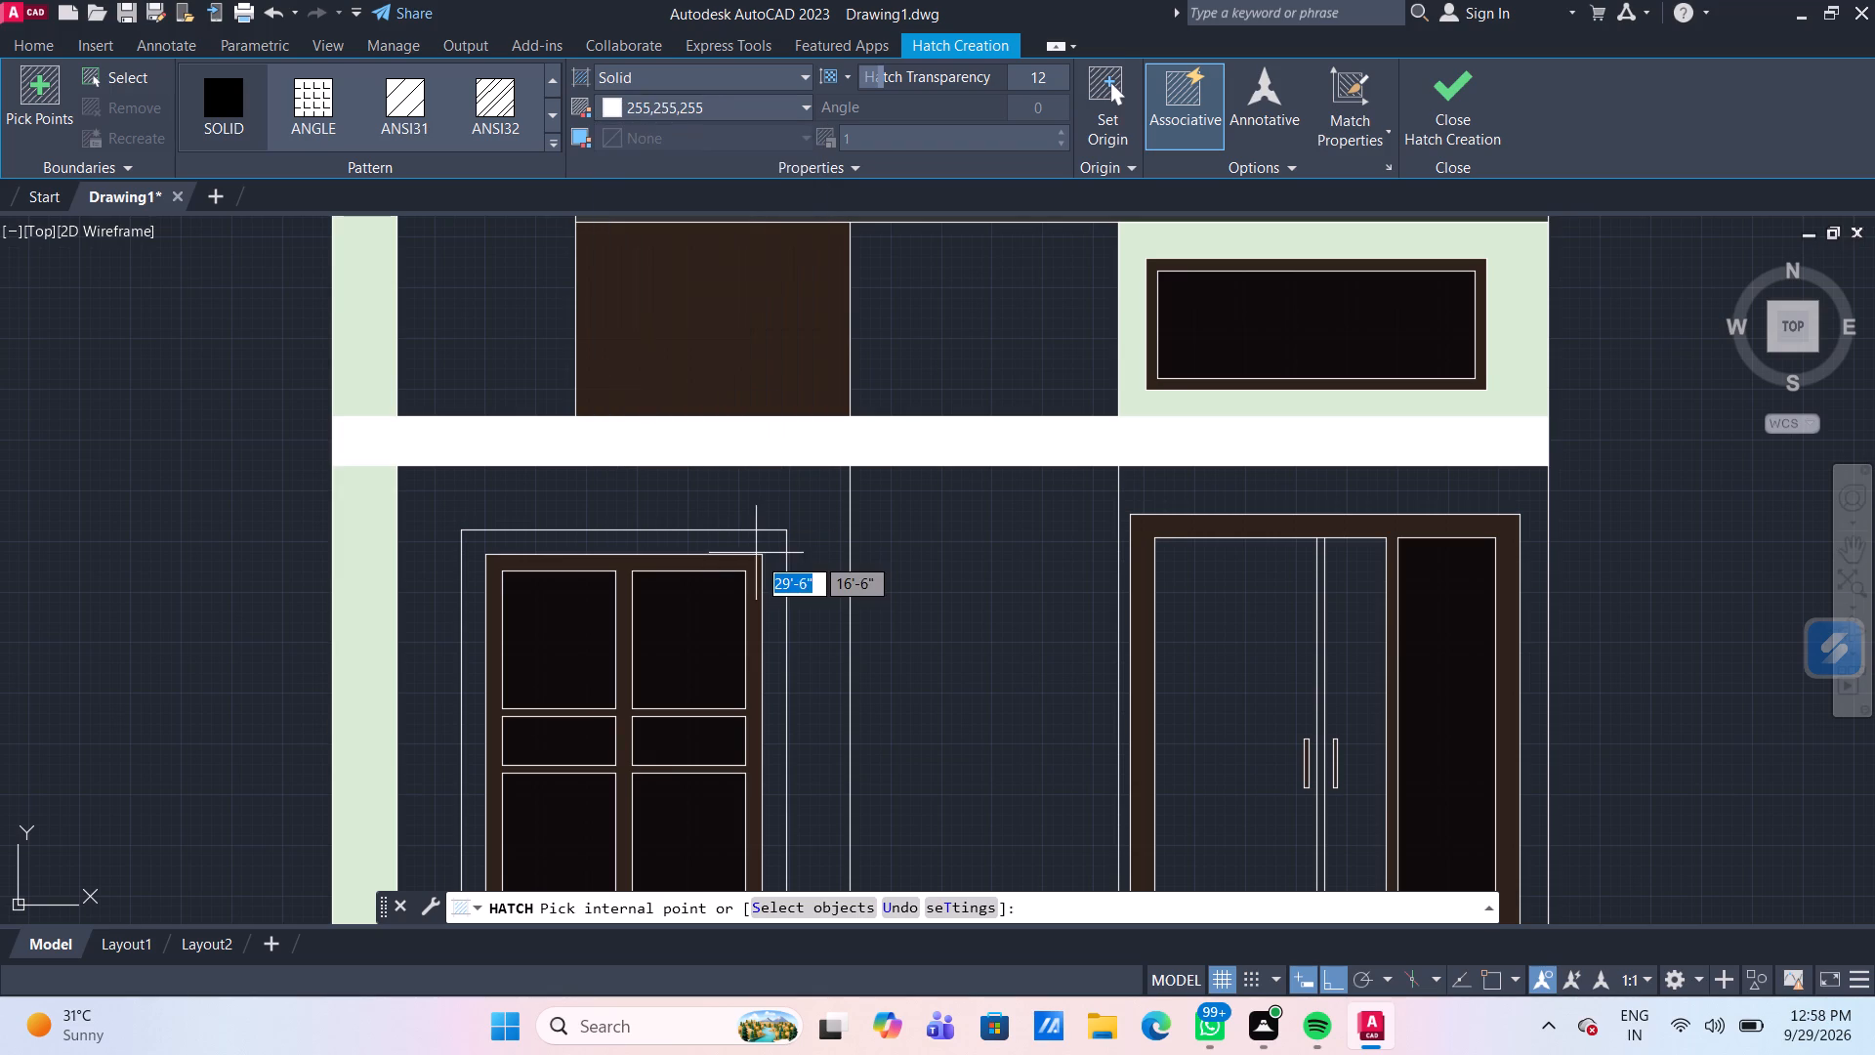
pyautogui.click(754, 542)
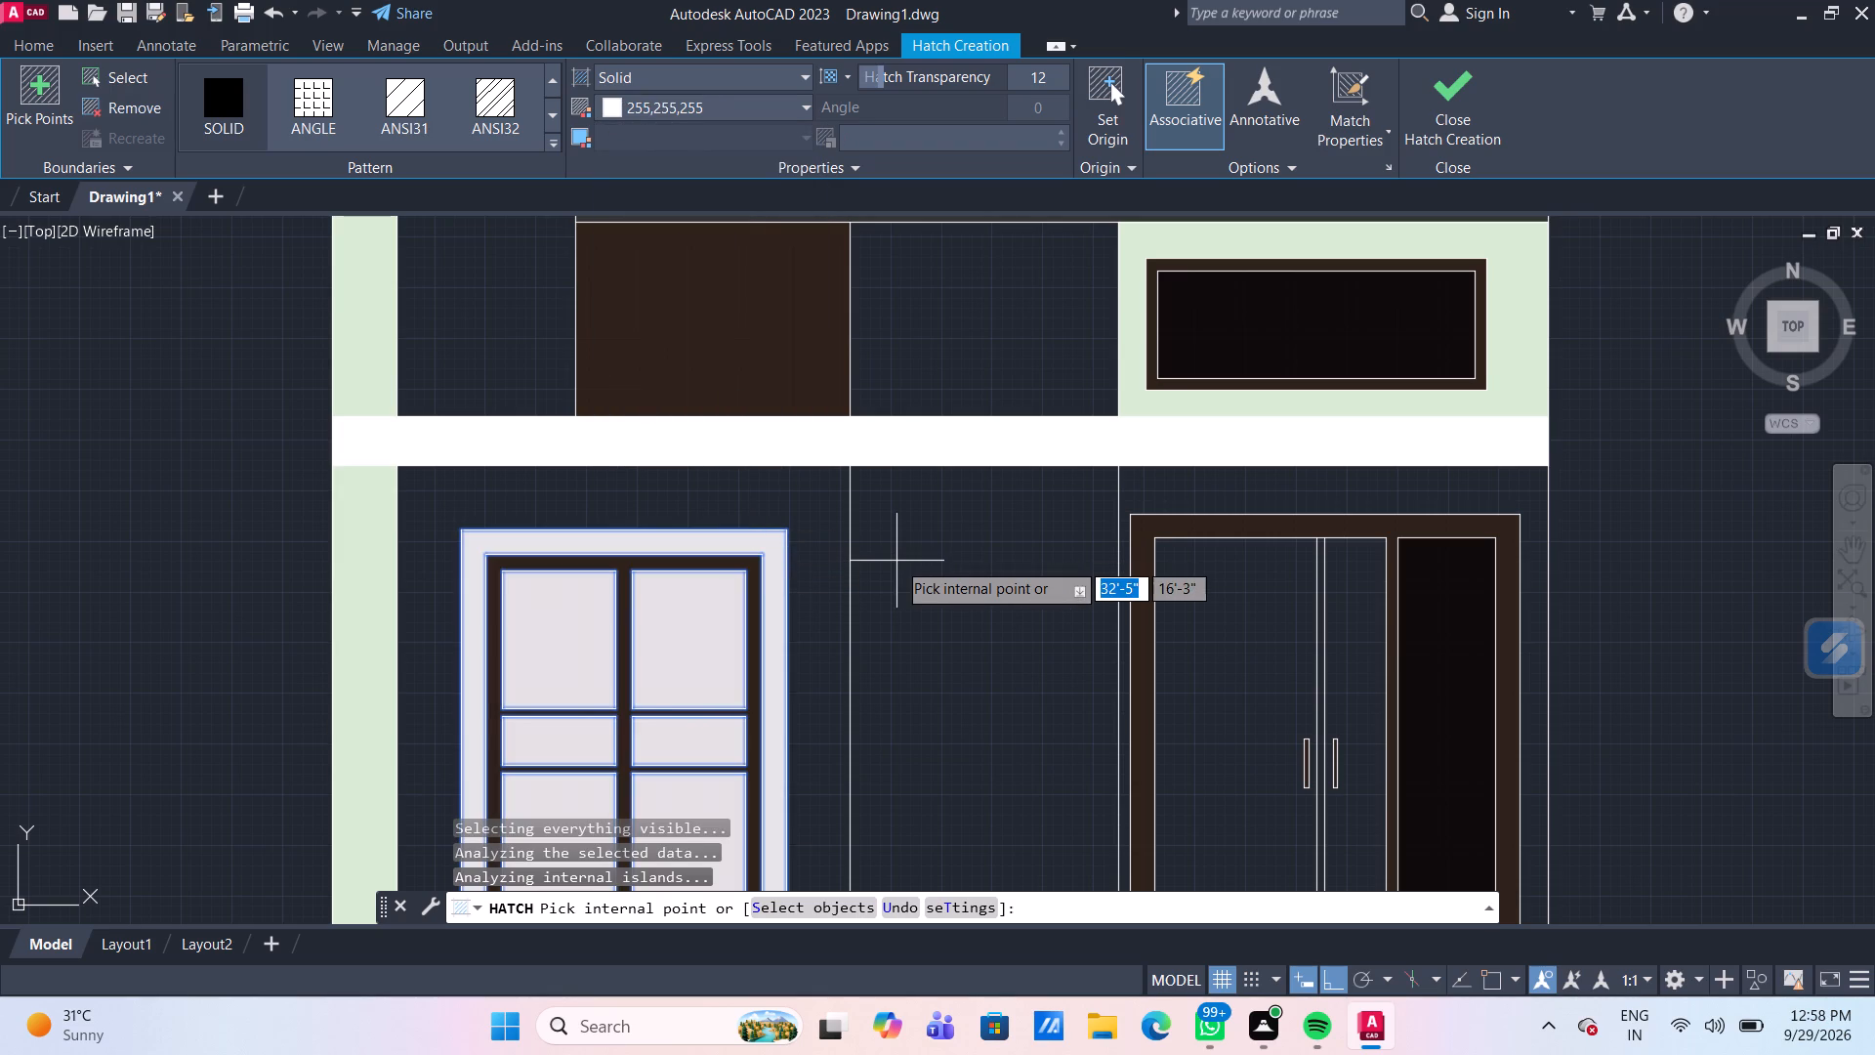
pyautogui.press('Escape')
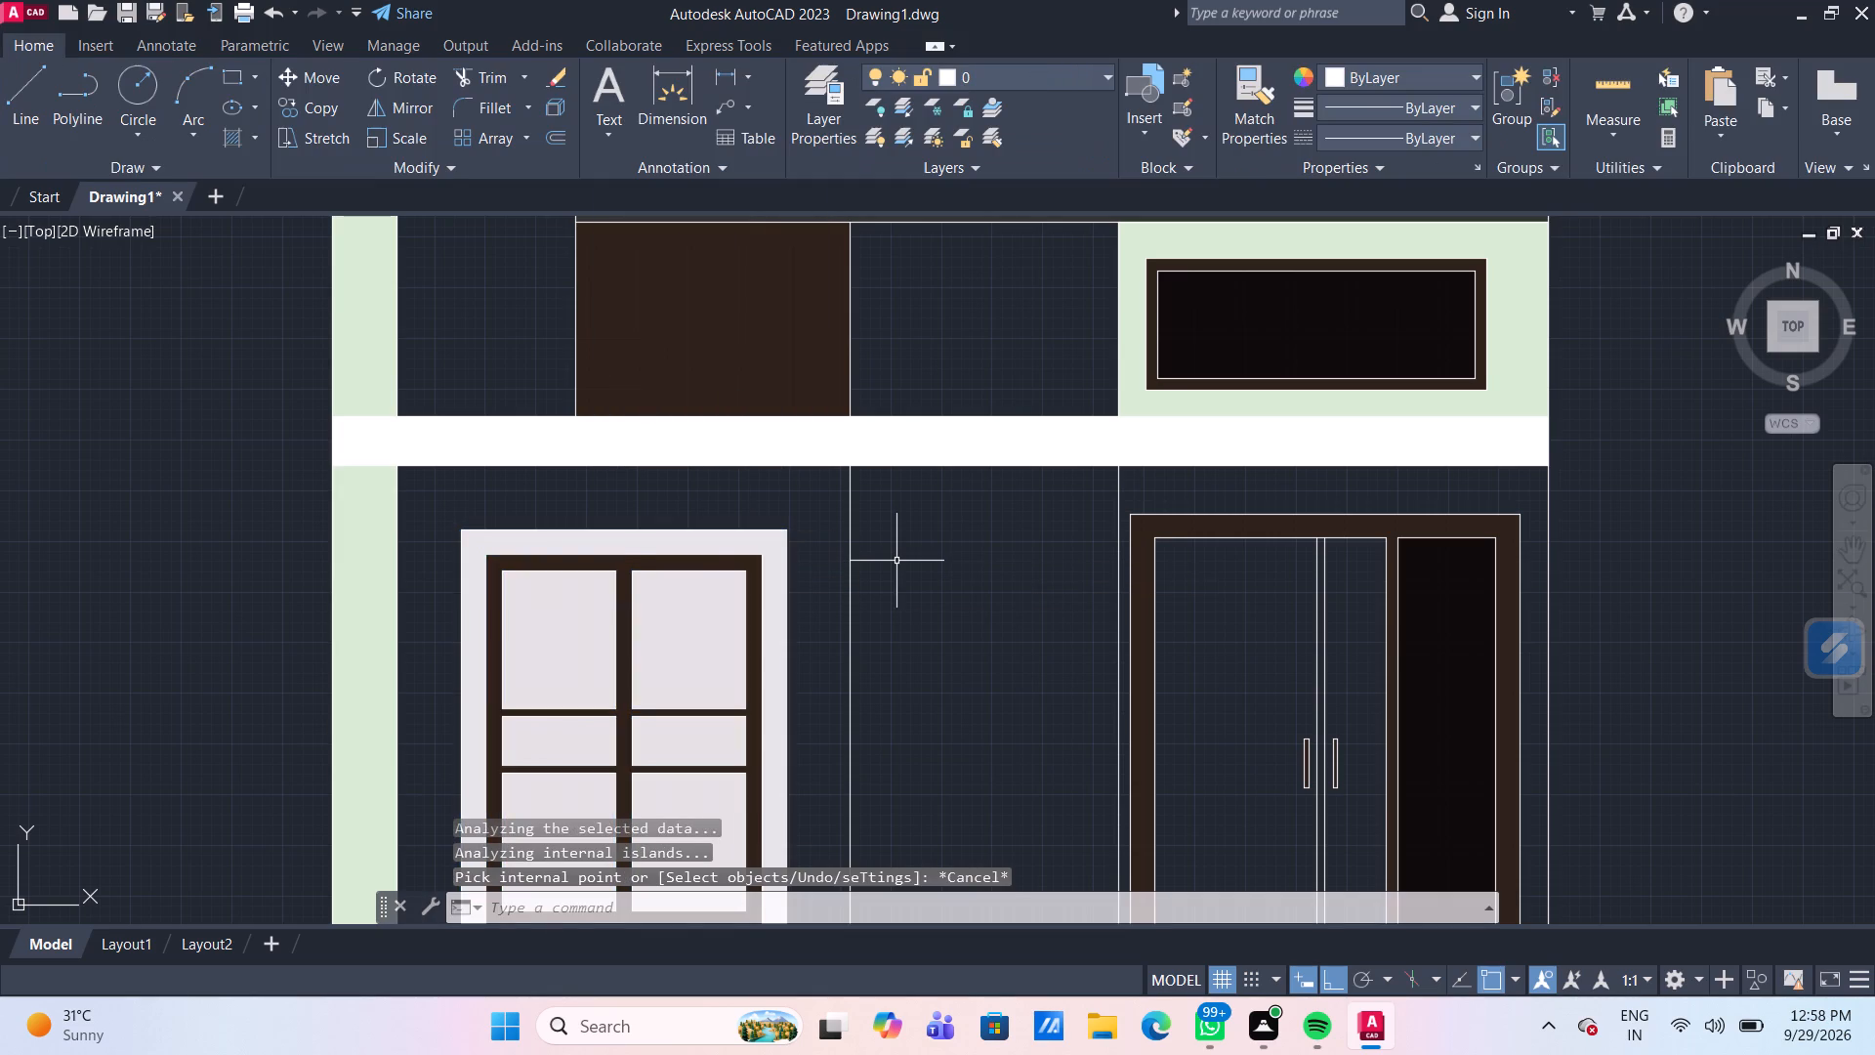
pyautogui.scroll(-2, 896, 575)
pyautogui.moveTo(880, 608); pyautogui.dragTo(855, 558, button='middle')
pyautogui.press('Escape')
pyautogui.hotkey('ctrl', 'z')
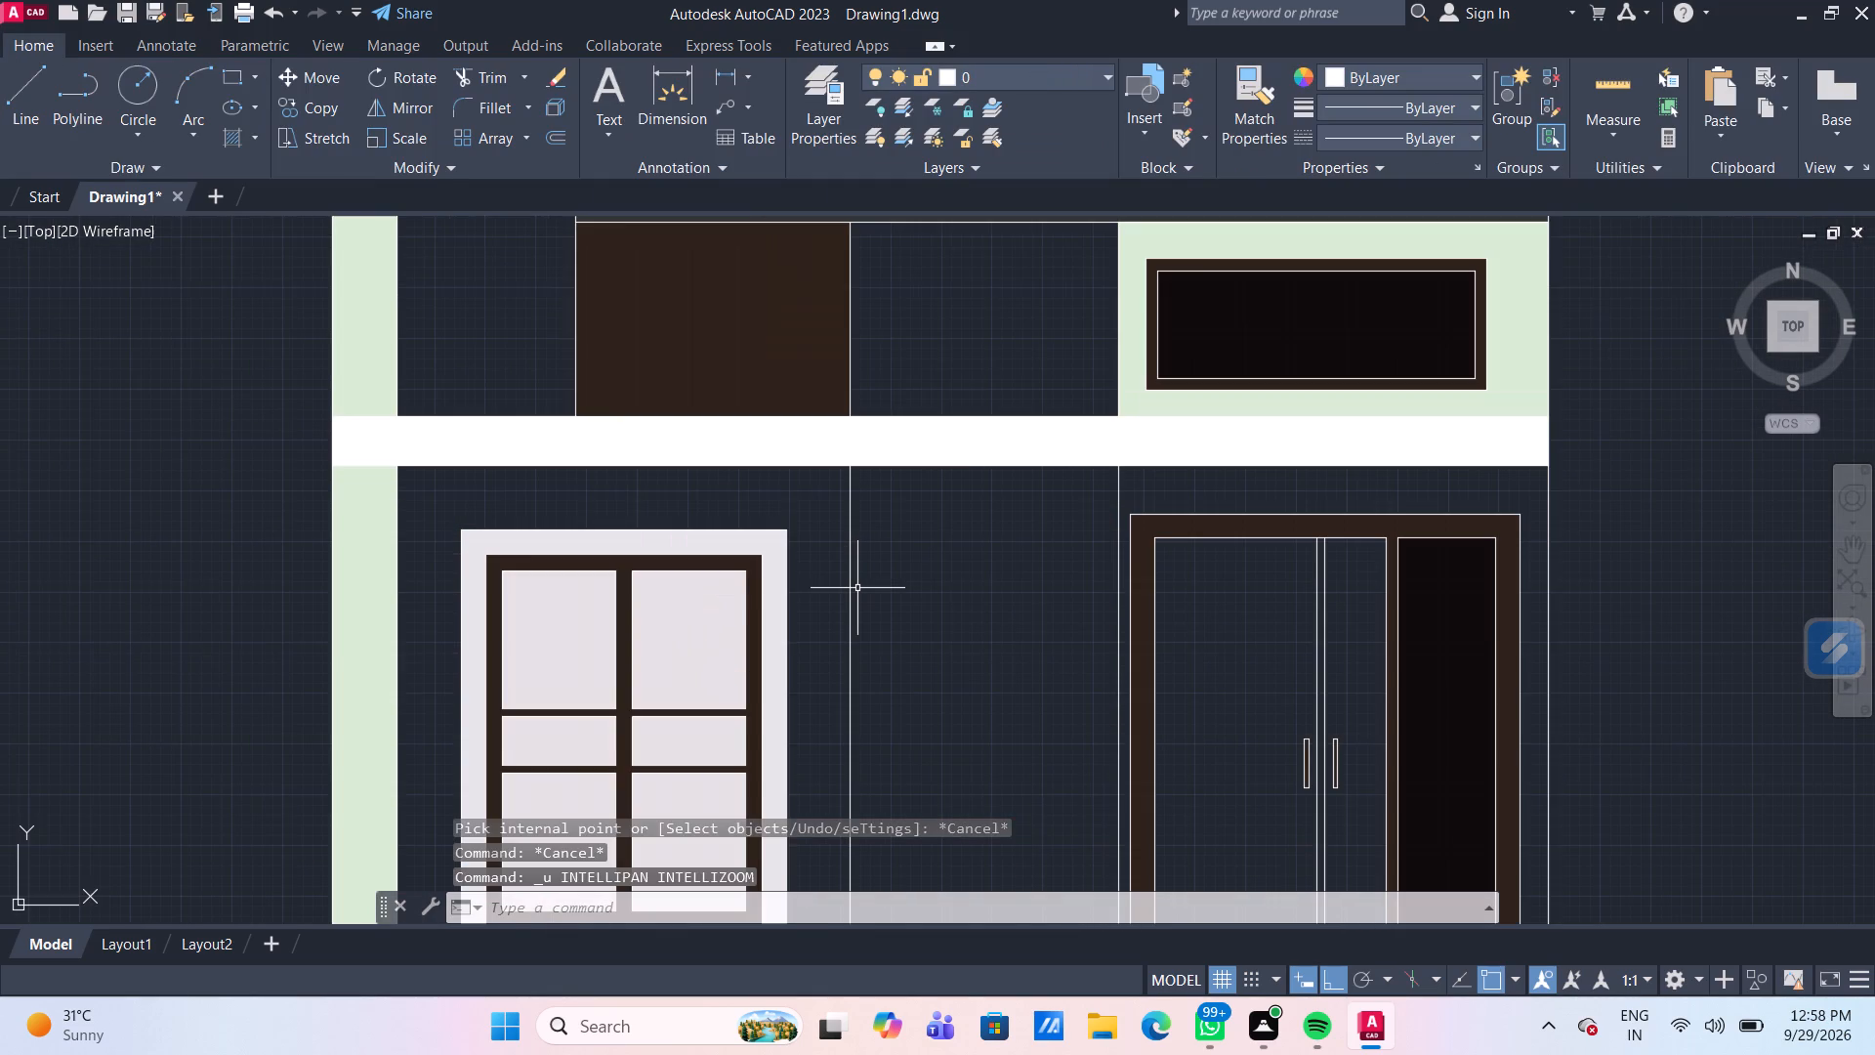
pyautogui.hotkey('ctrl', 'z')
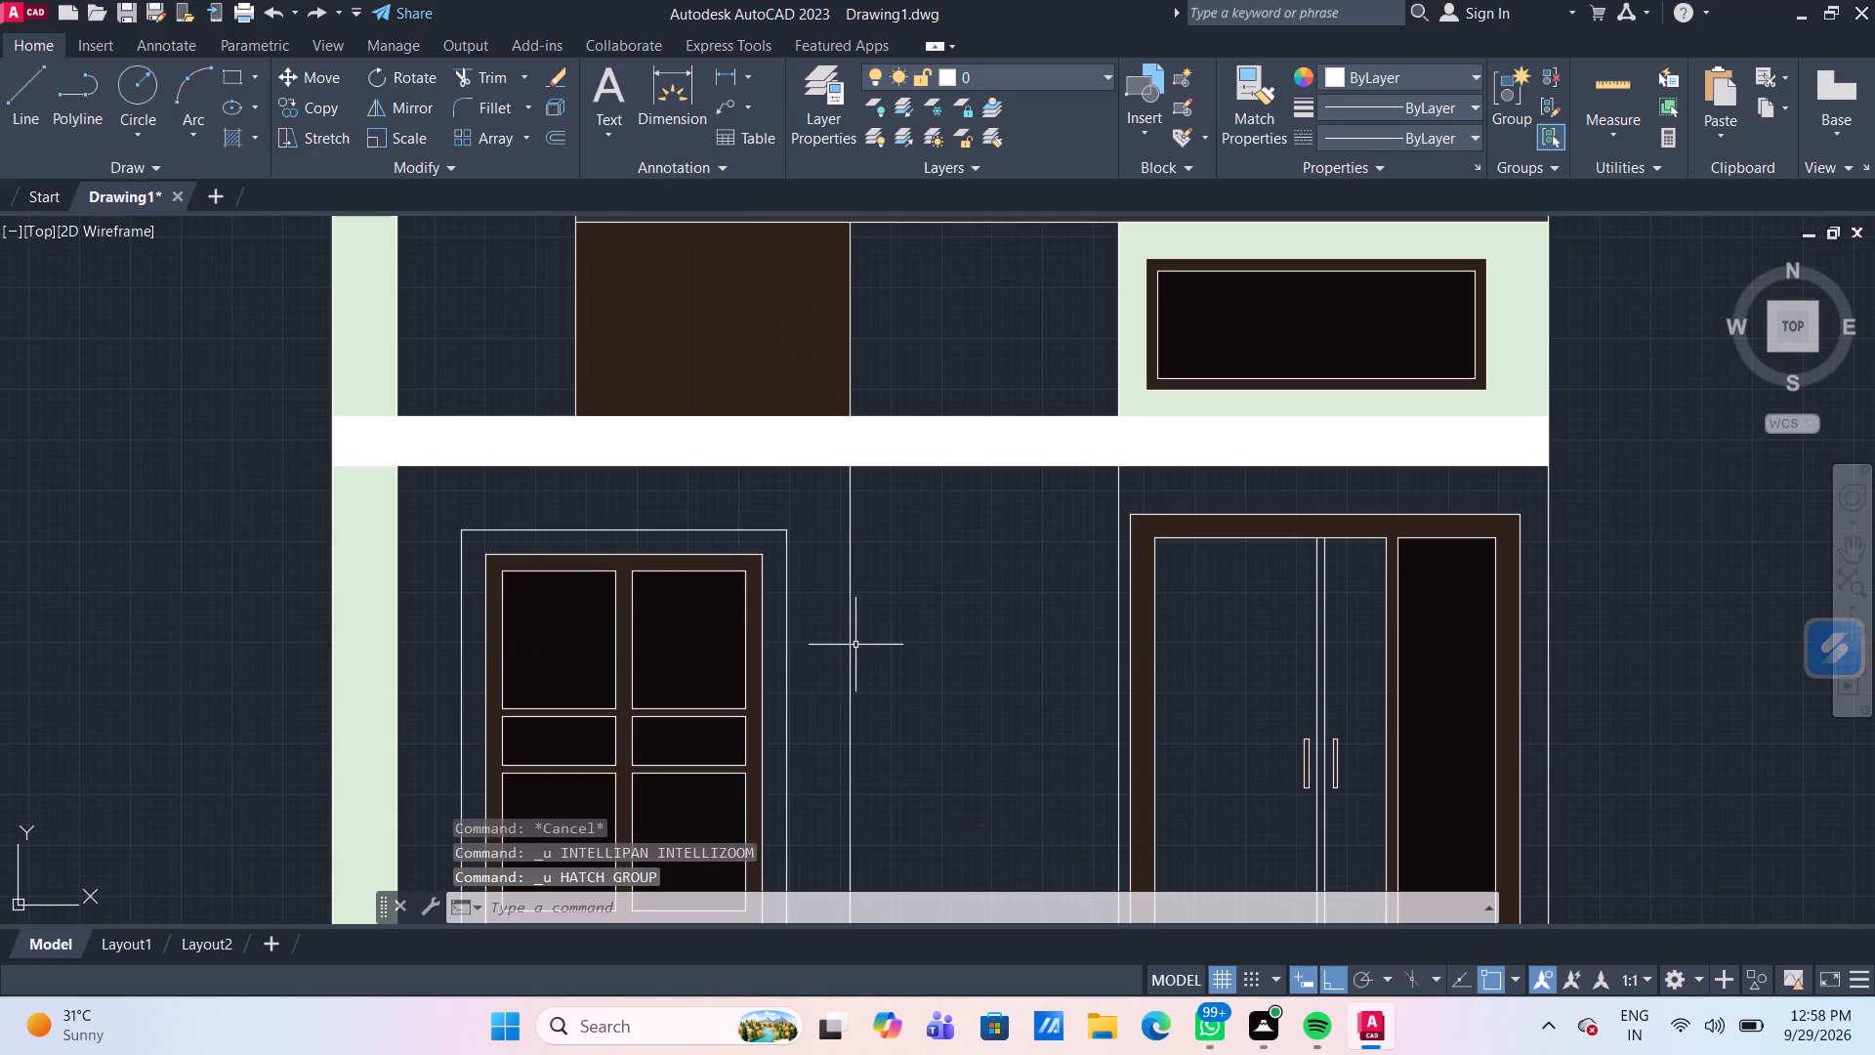
# Extend the ground-floor window frame's top and side edges to the outer border rectangle at both upper corners.
pyautogui.moveTo(848, 614); pyautogui.dragTo(810, 482, button='middle')
pyautogui.moveTo(702, 781); pyautogui.dragTo(703, 722, button='middle')
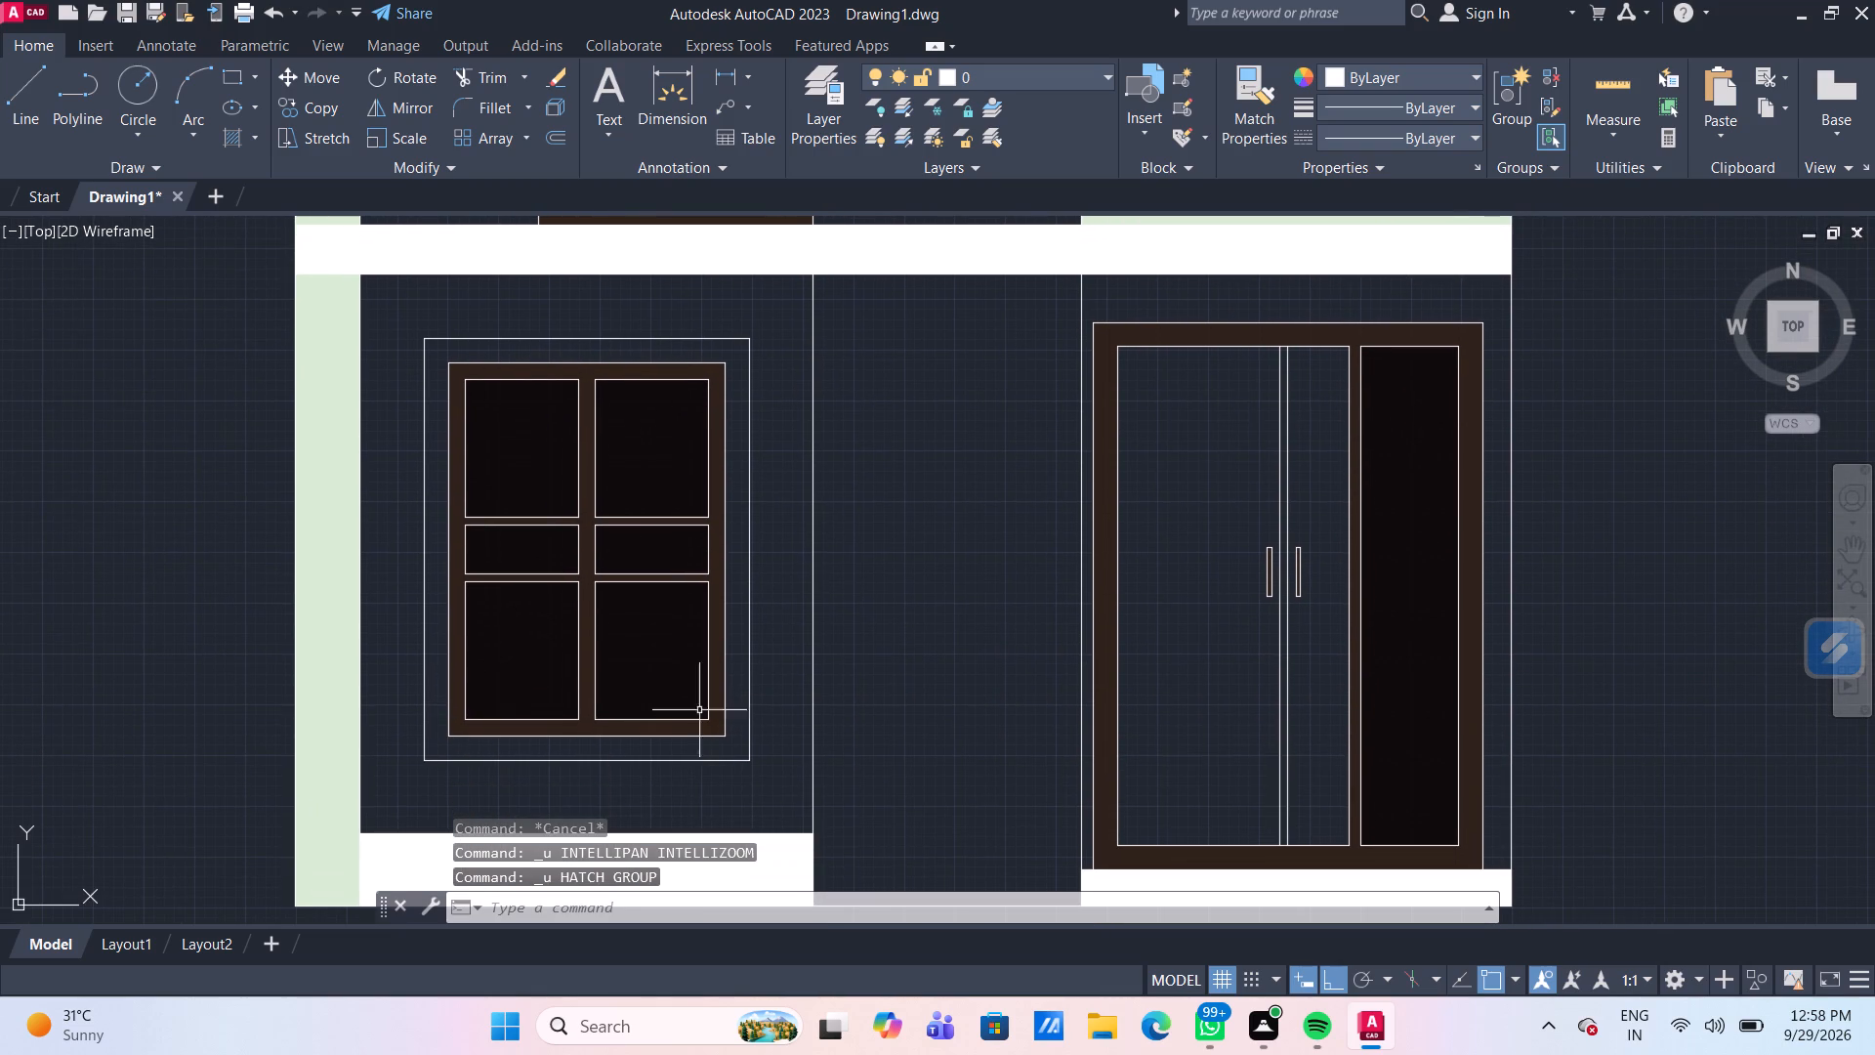
pyautogui.scroll(2, 479, 373)
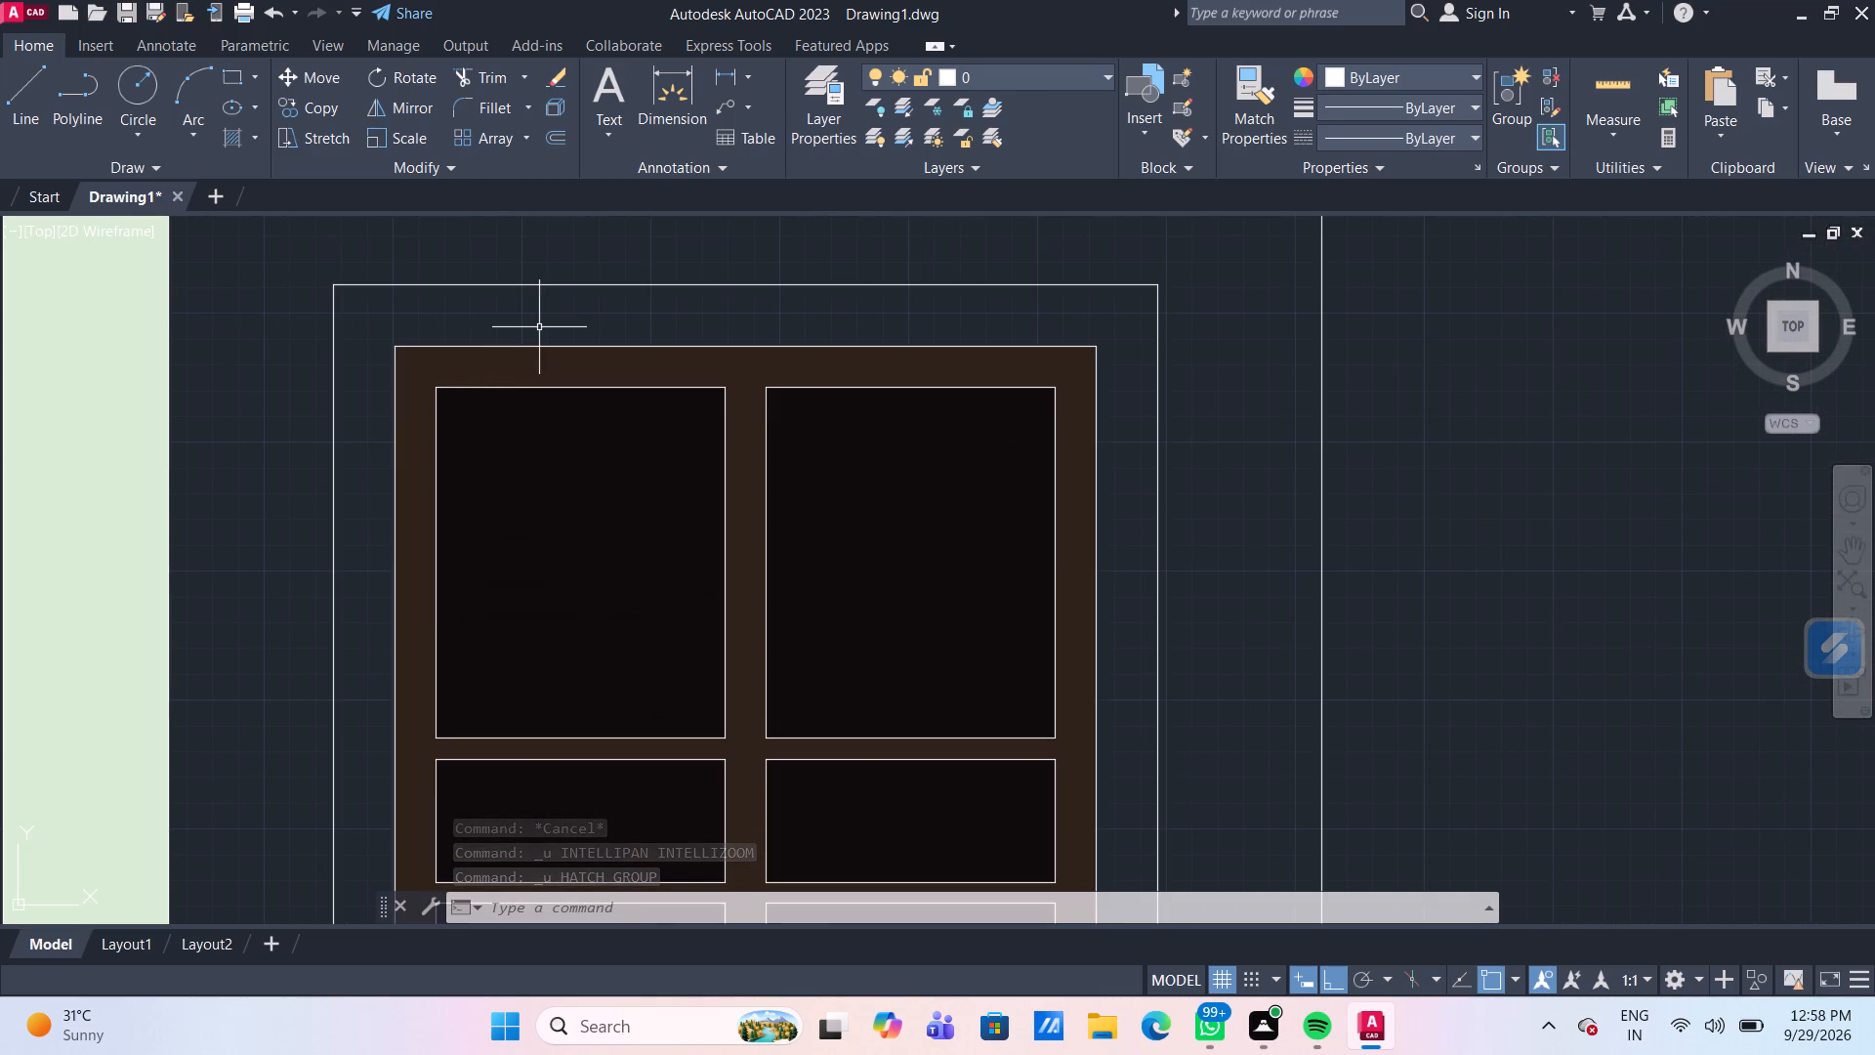
pyautogui.write('ex')
pyautogui.press('Return')
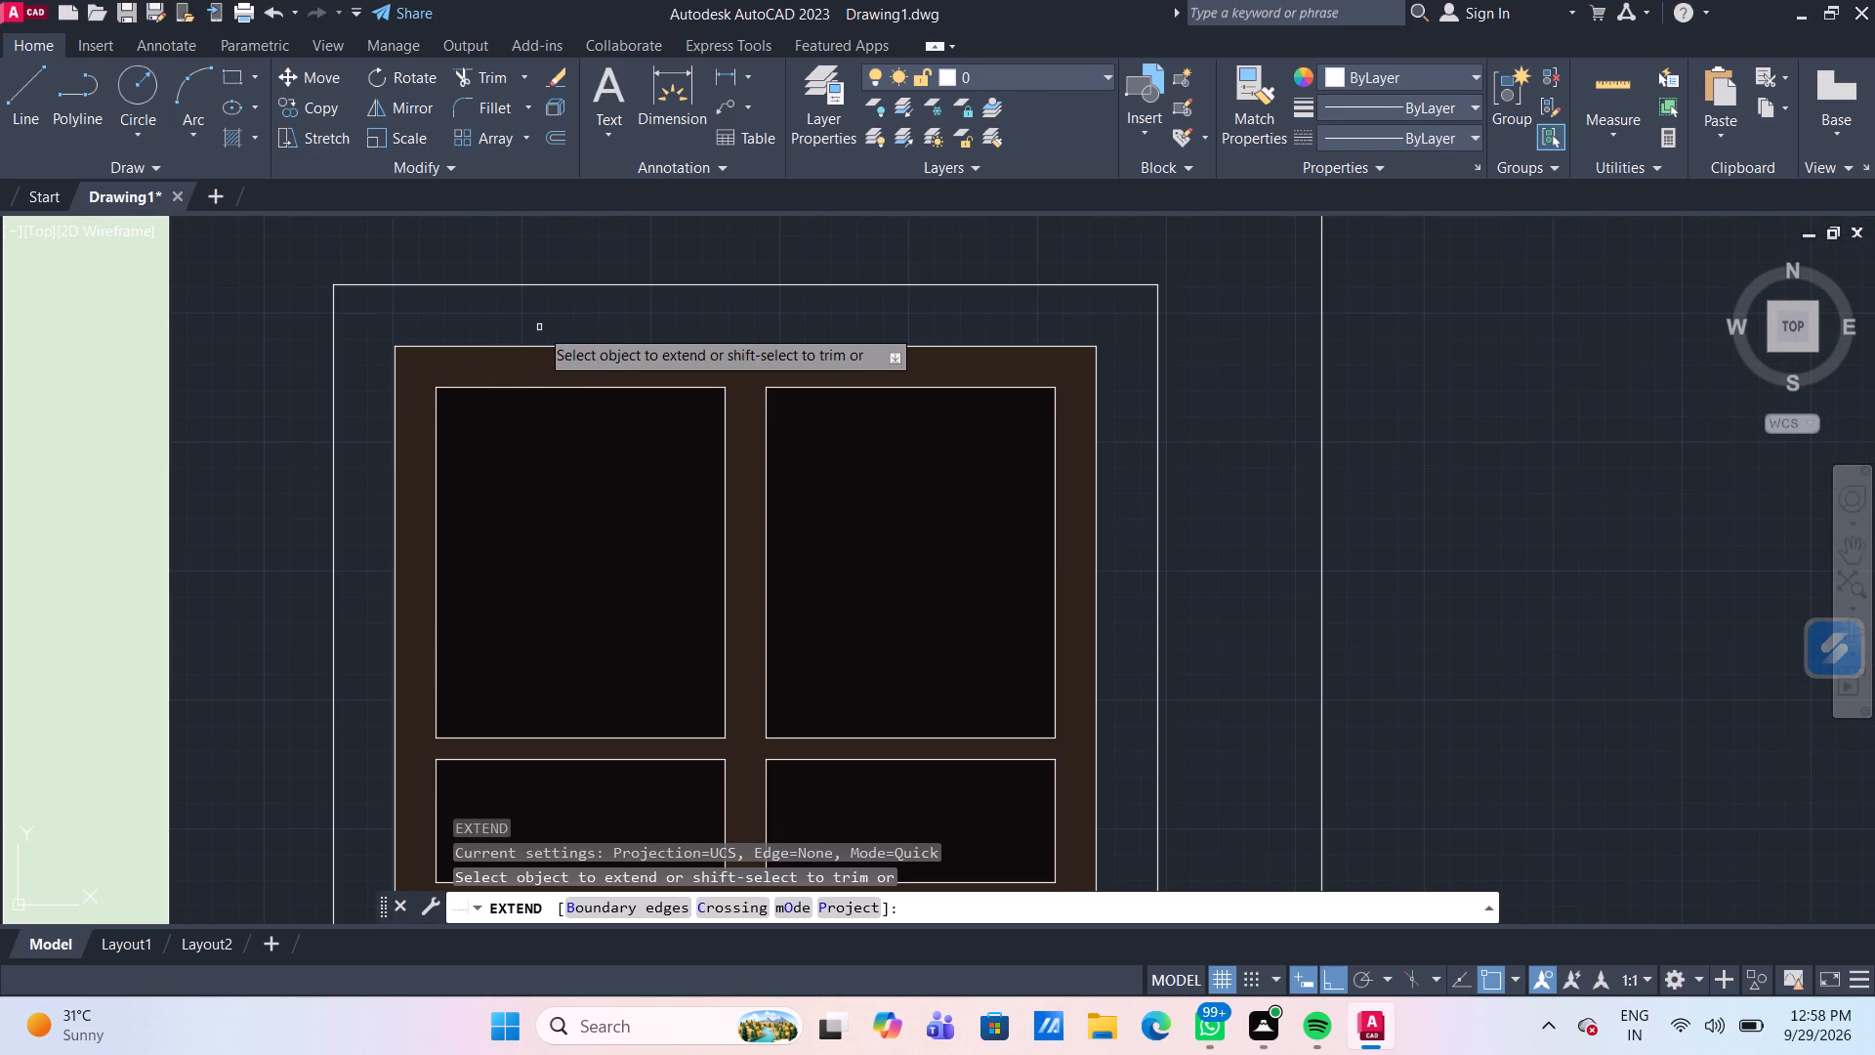
pyautogui.click(396, 359)
pyautogui.click(413, 345)
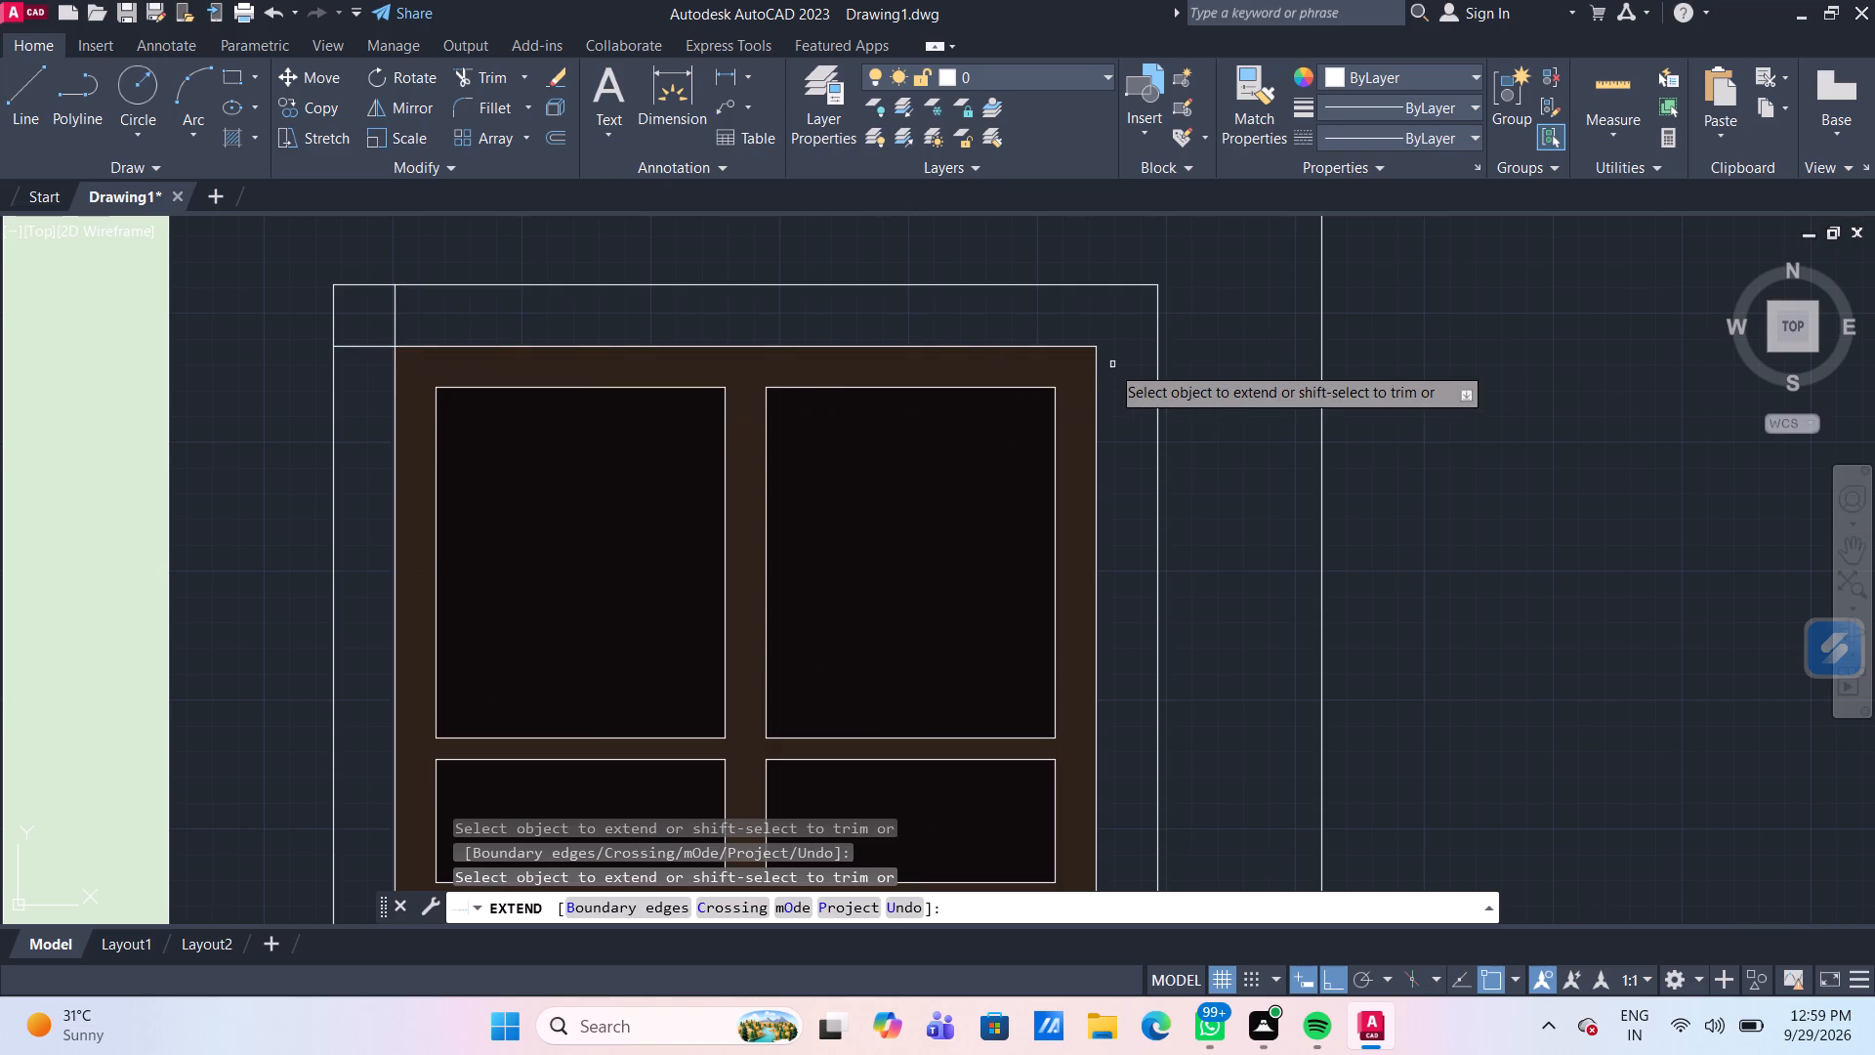
pyautogui.click(1086, 349)
pyautogui.click(1096, 359)
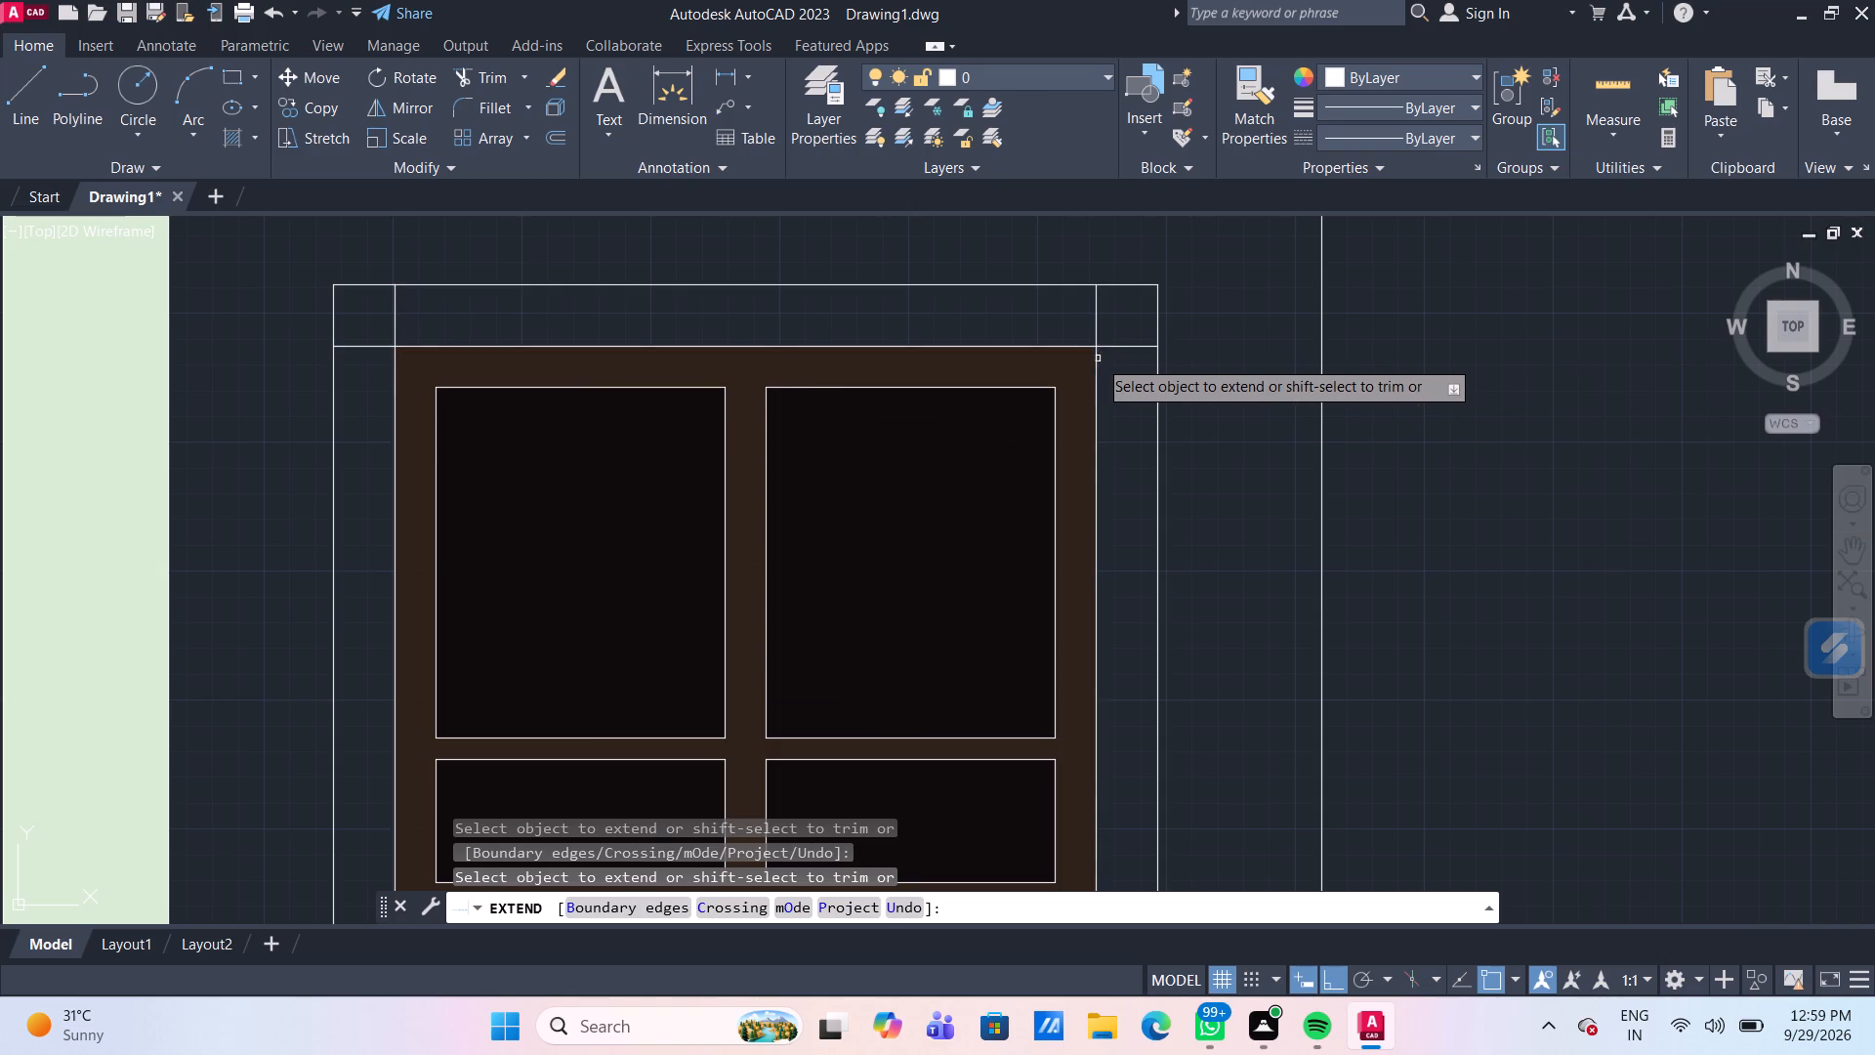
# Extend the window frame's side and bottom edges to the outer border rectangle at both lower corners.
pyautogui.scroll(-2, 1129, 491)
pyautogui.moveTo(1116, 541); pyautogui.dragTo(1068, 379, button='middle')
pyautogui.scroll(2, 1110, 644)
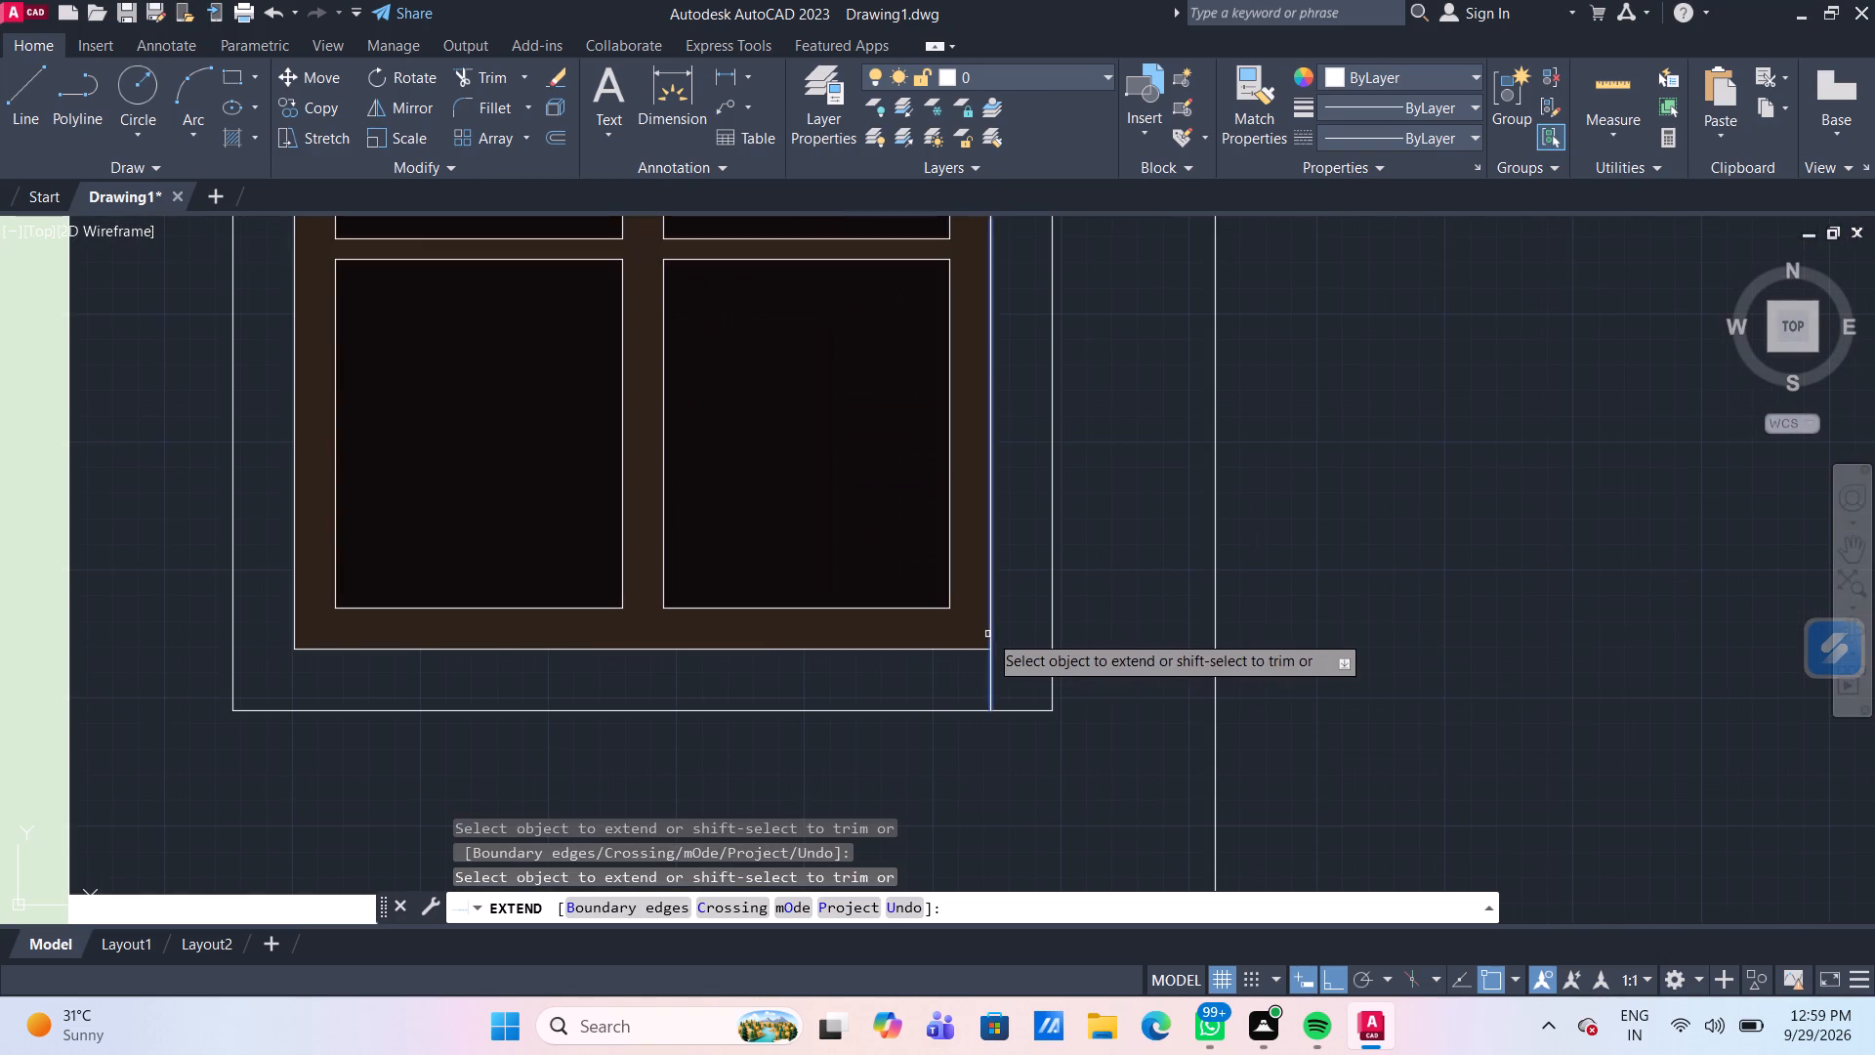
pyautogui.click(990, 631)
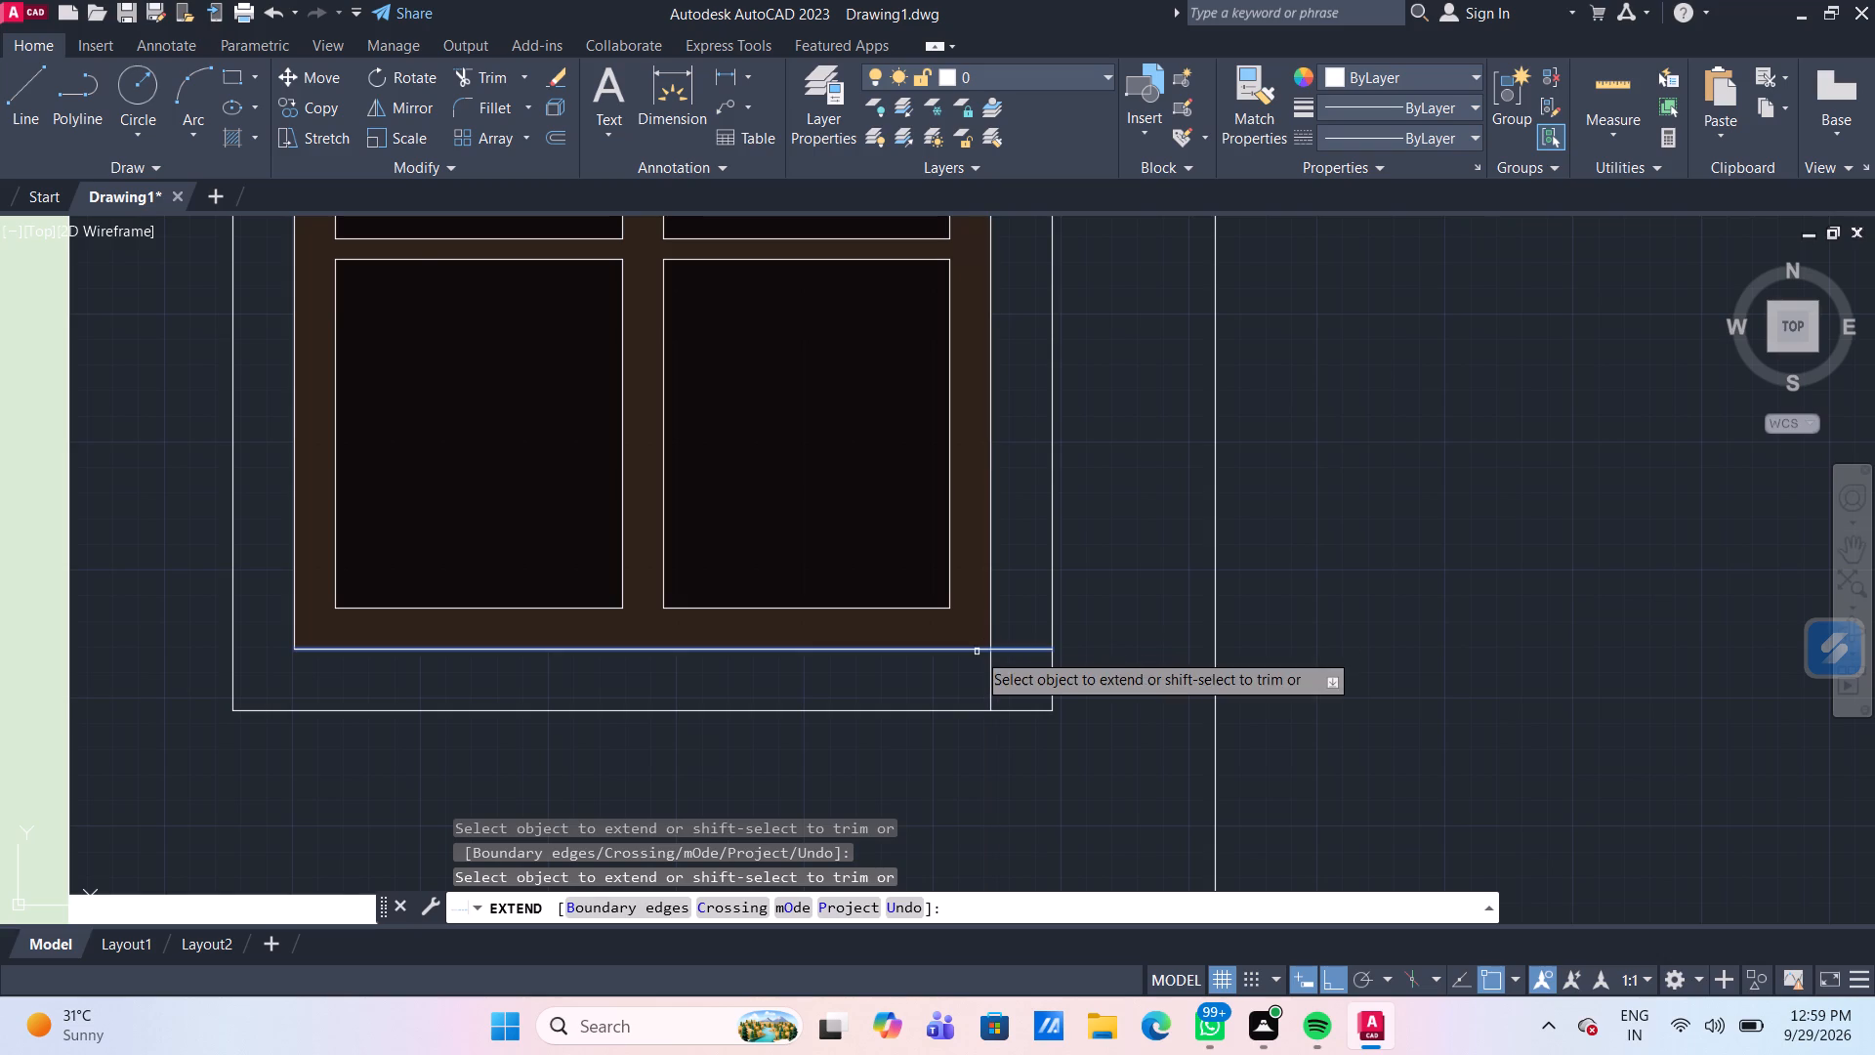
pyautogui.click(977, 652)
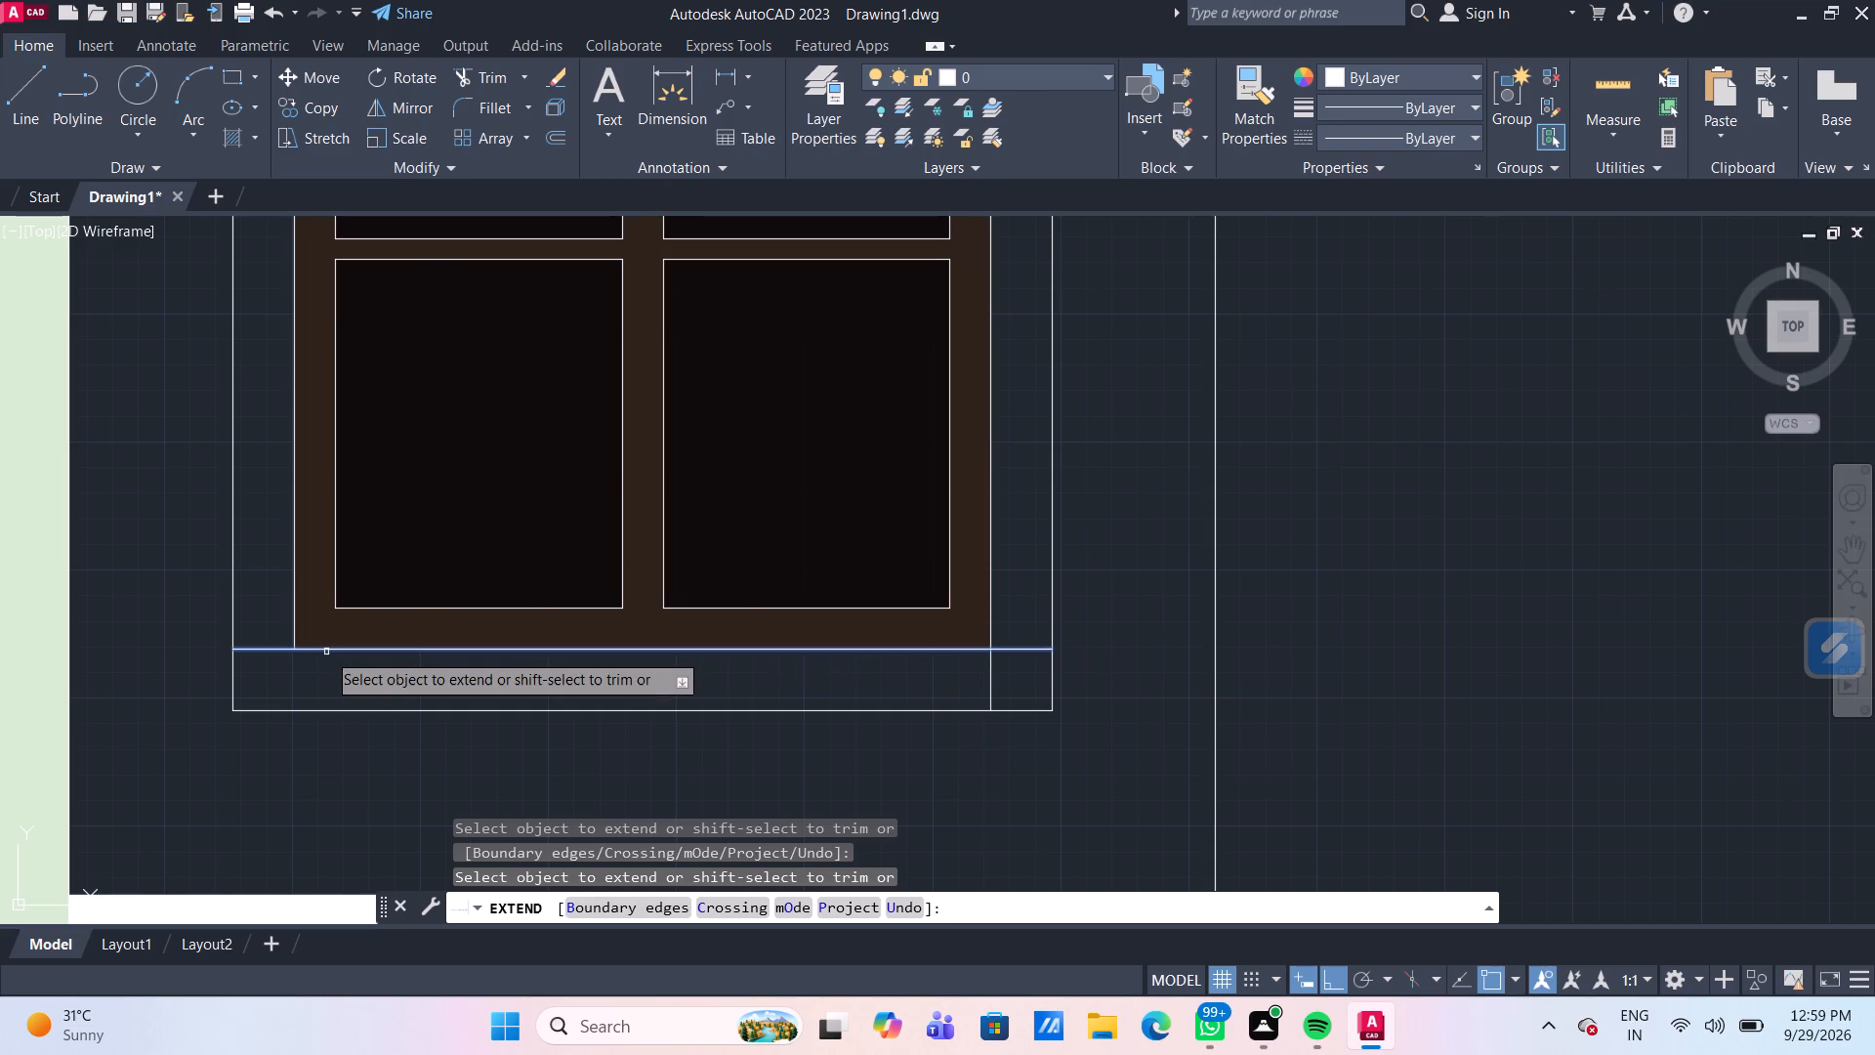
pyautogui.click(326, 652)
pyautogui.click(293, 624)
pyautogui.scroll(-2, 310, 614)
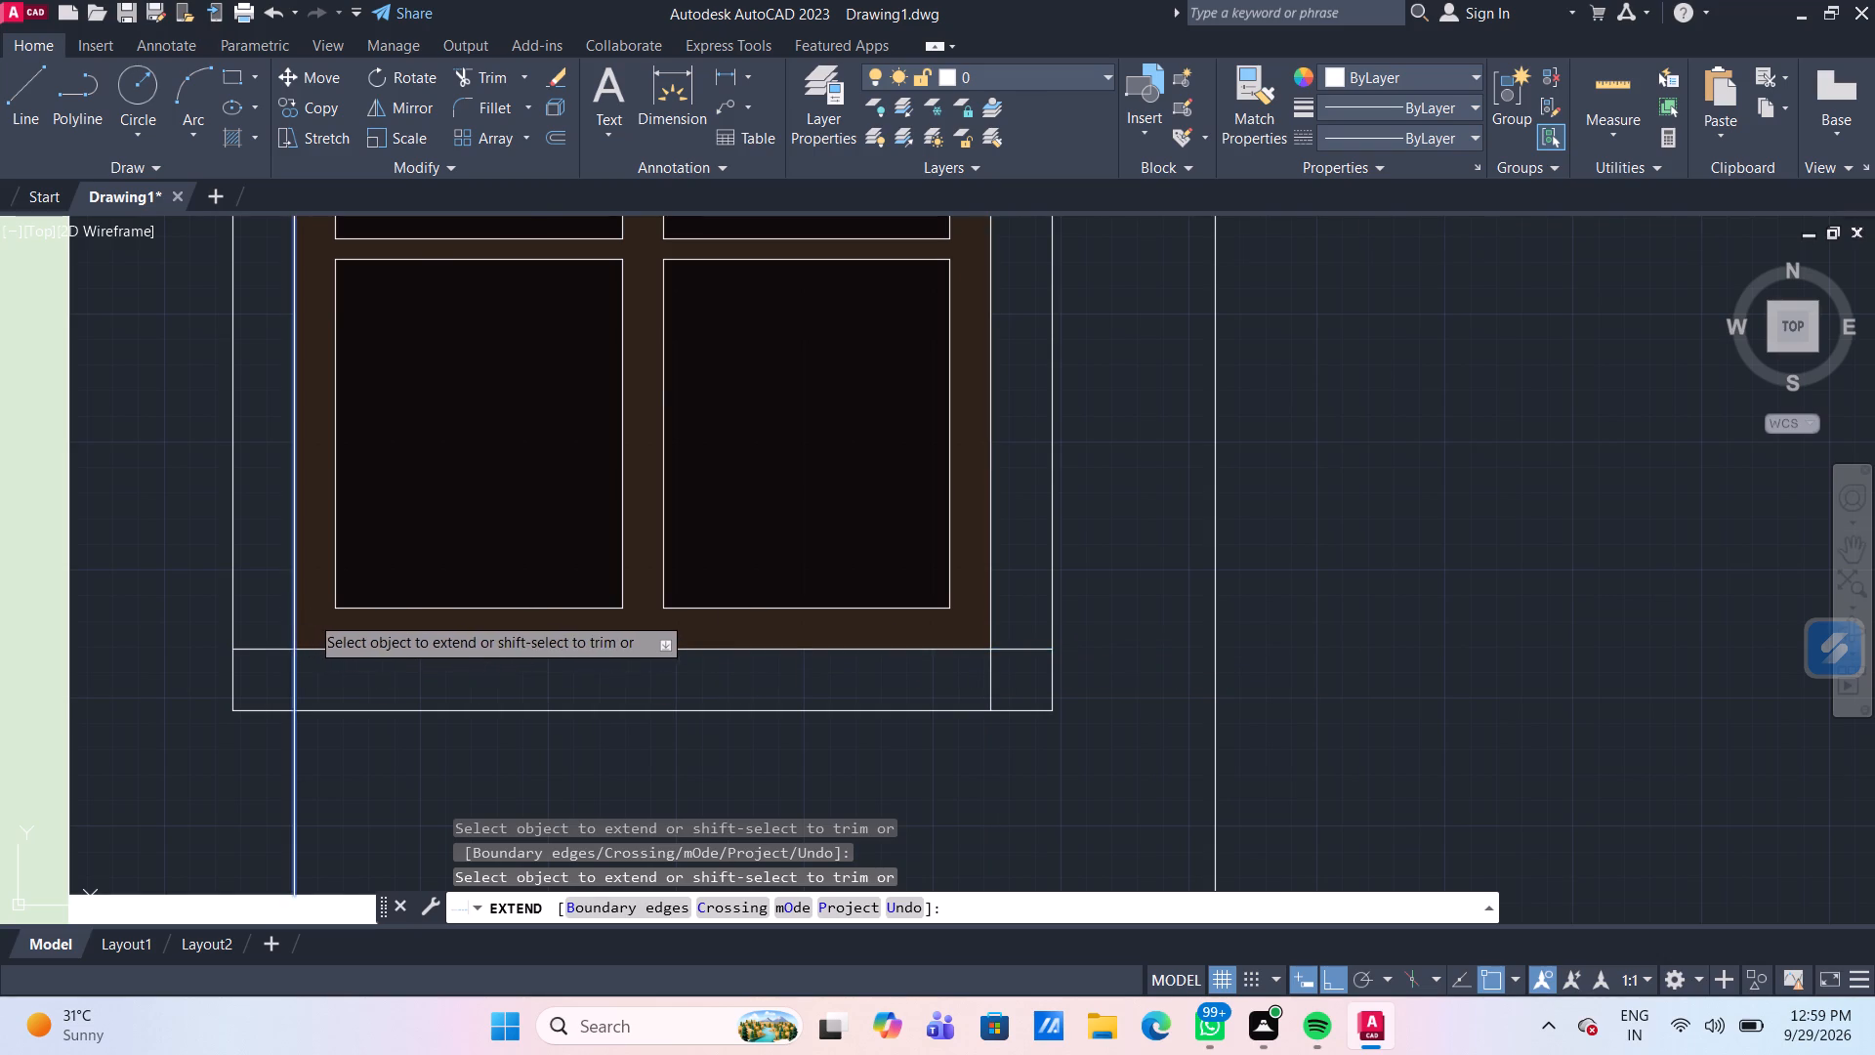
pyautogui.scroll(-1, 310, 614)
pyautogui.press('Escape')
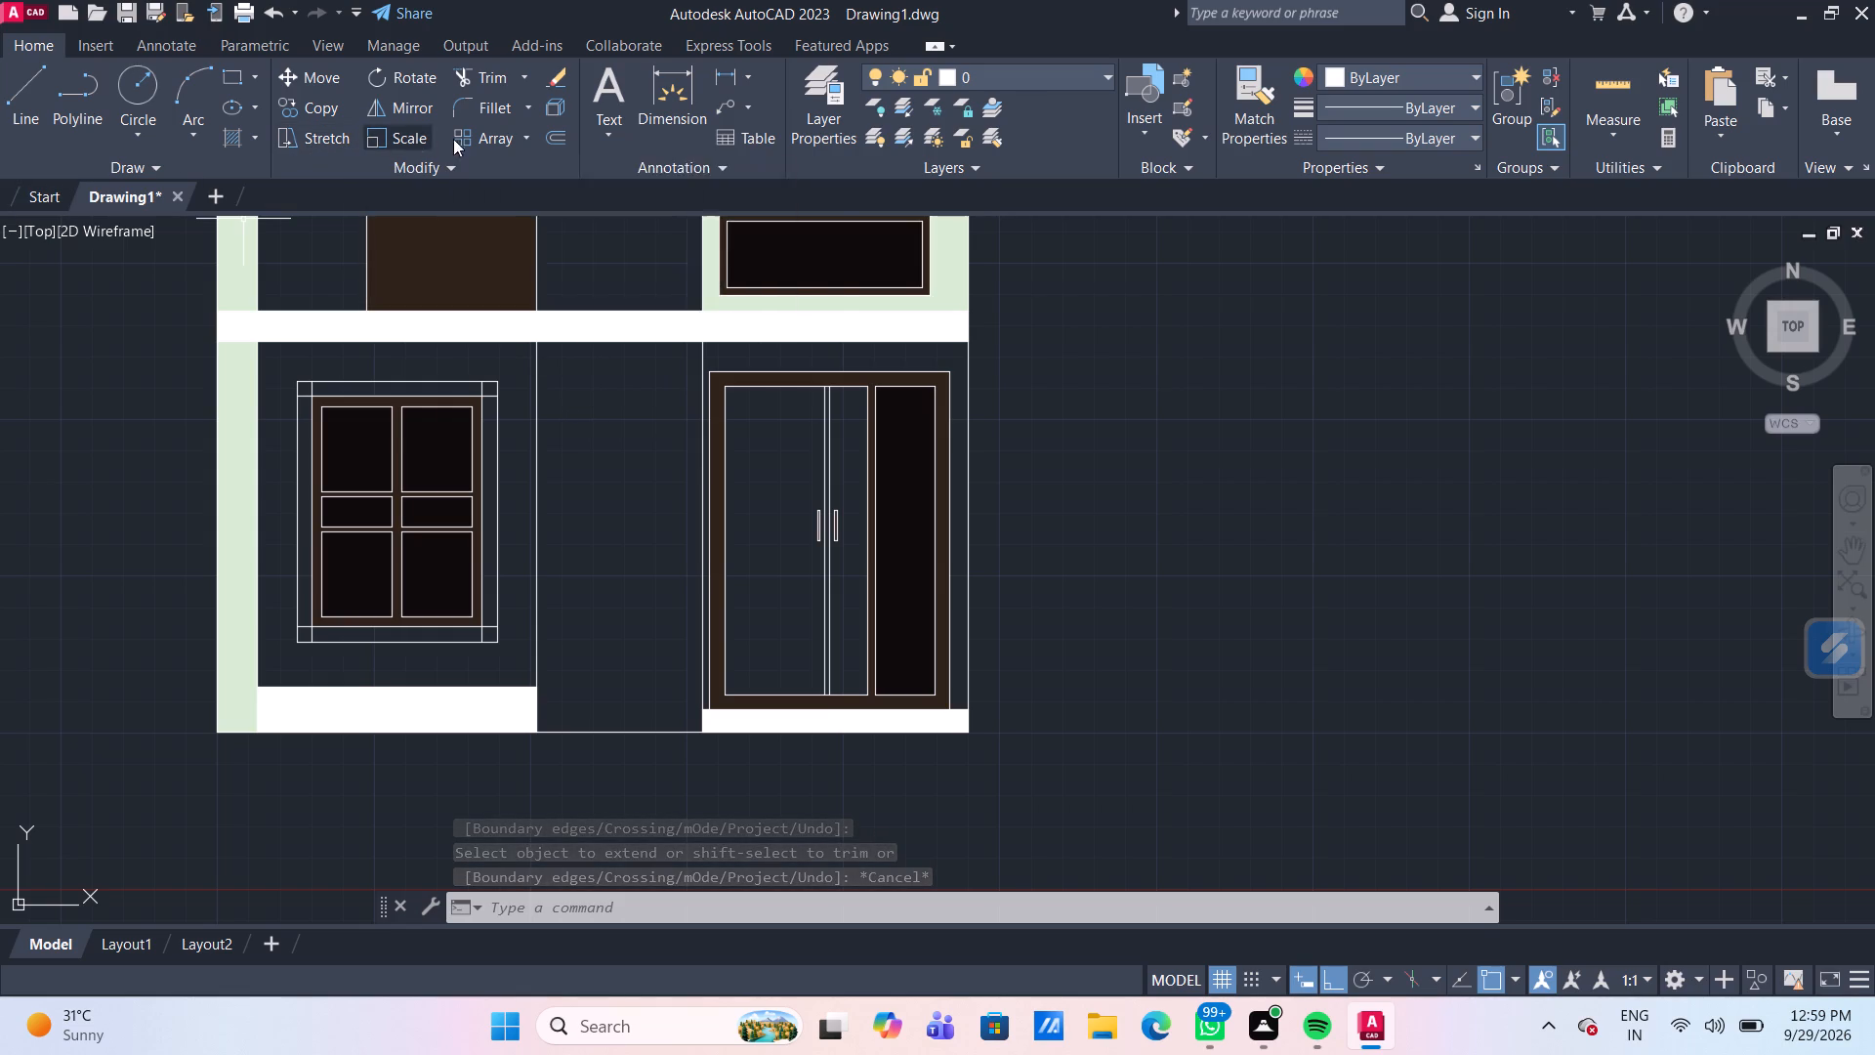
# Fill the border around the ground-floor window, all four sides and four corner squares, with a solid hatch in 255,255,255.
pyautogui.click(234, 140)
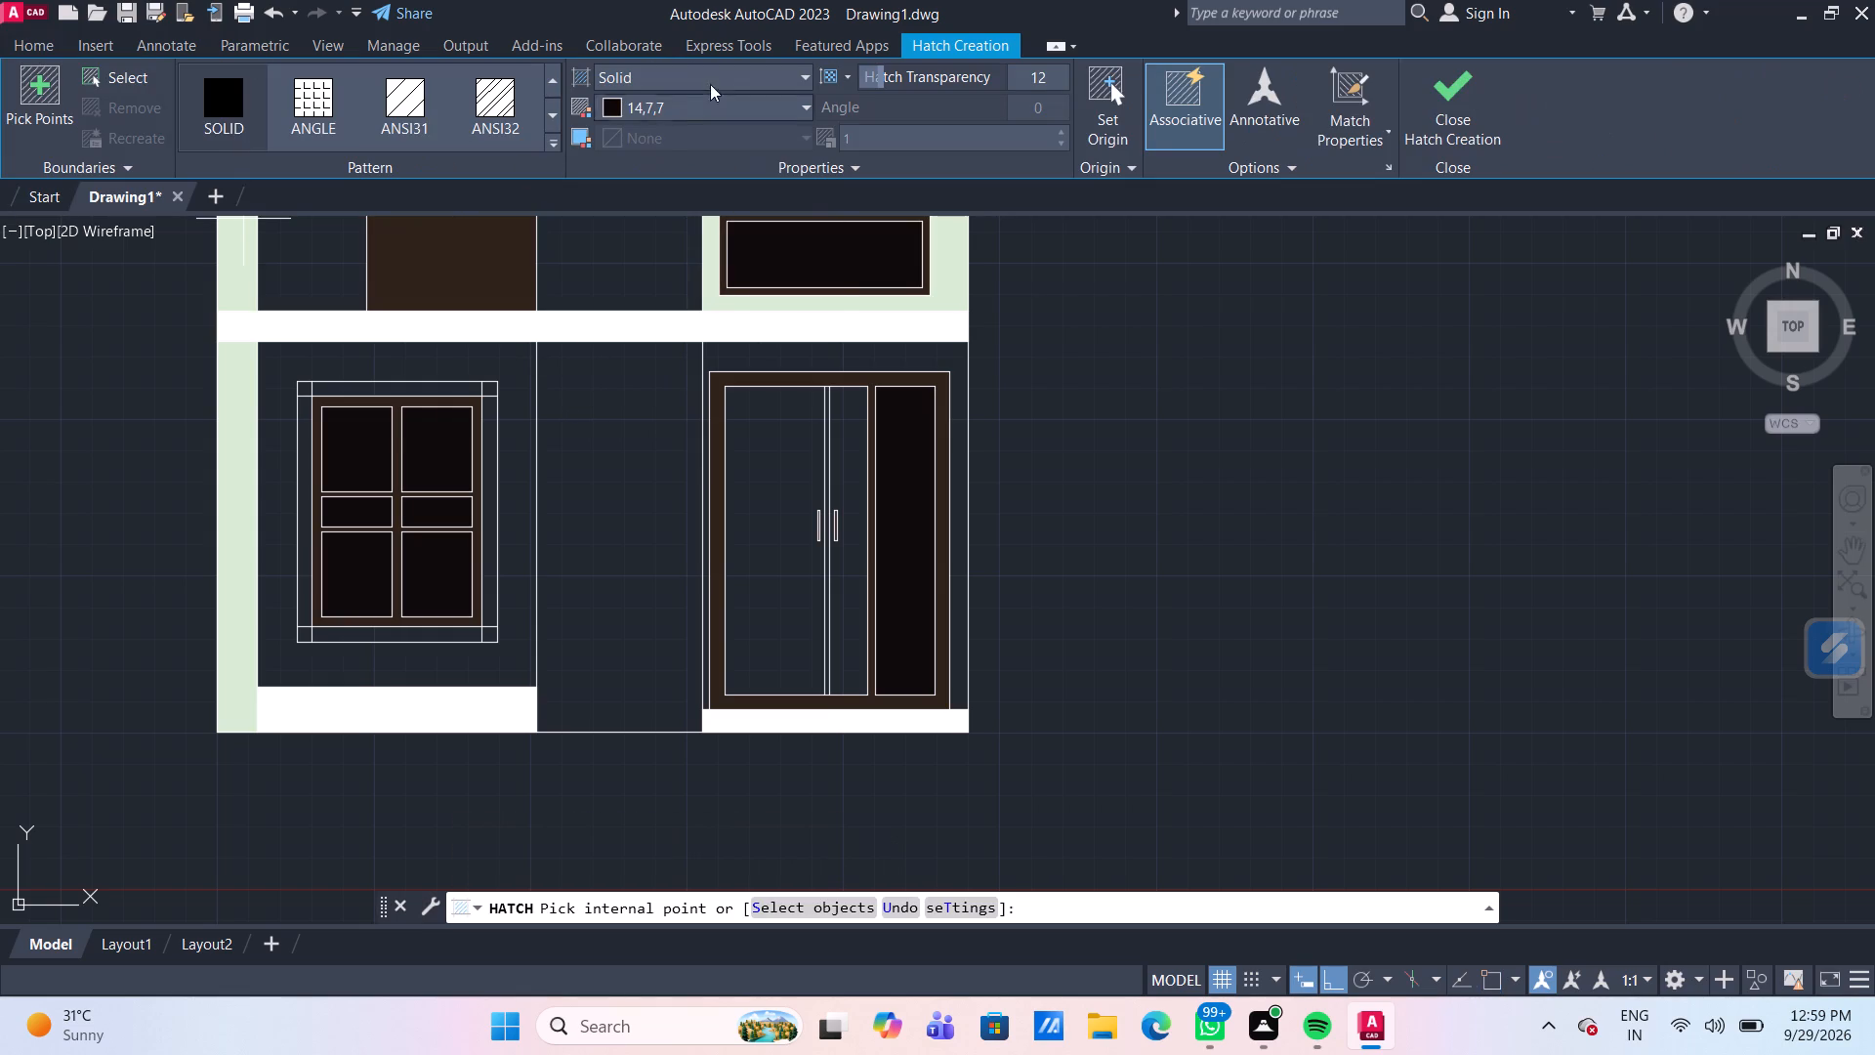
pyautogui.click(726, 110)
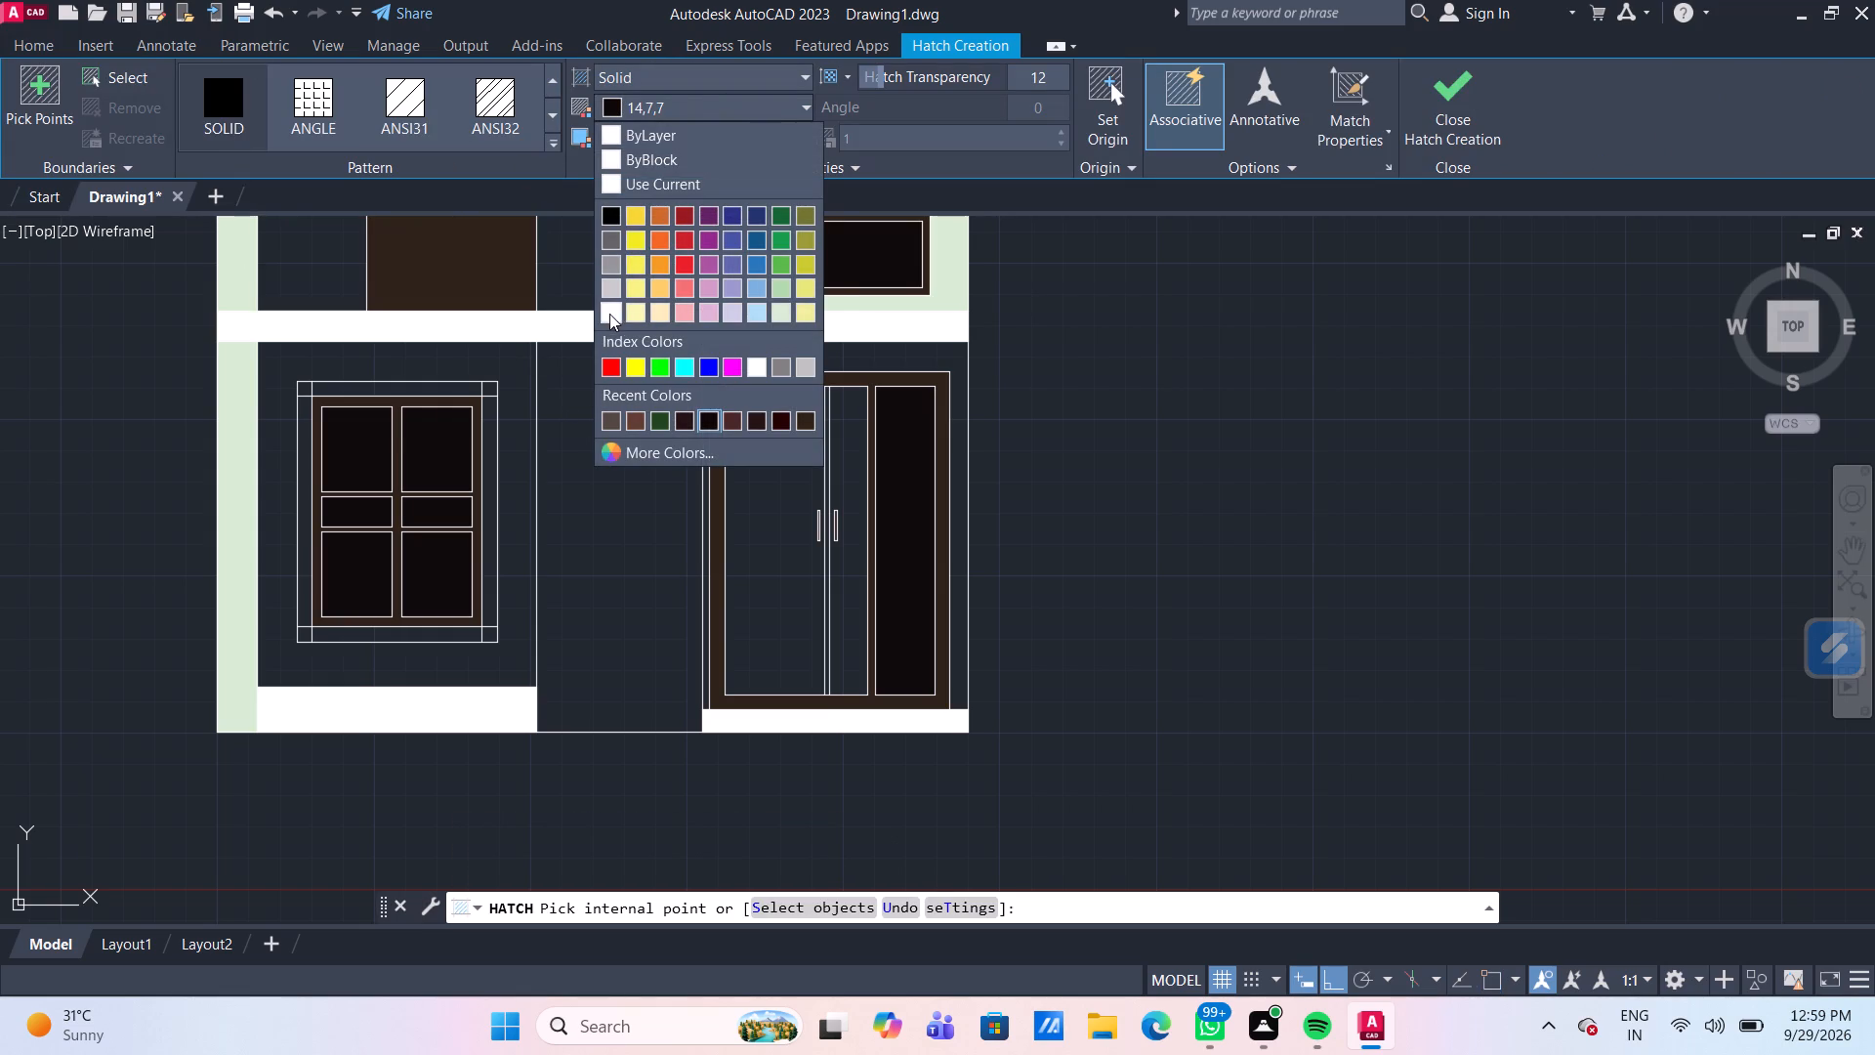
pyautogui.click(610, 311)
pyautogui.scroll(2, 389, 401)
pyautogui.click(388, 375)
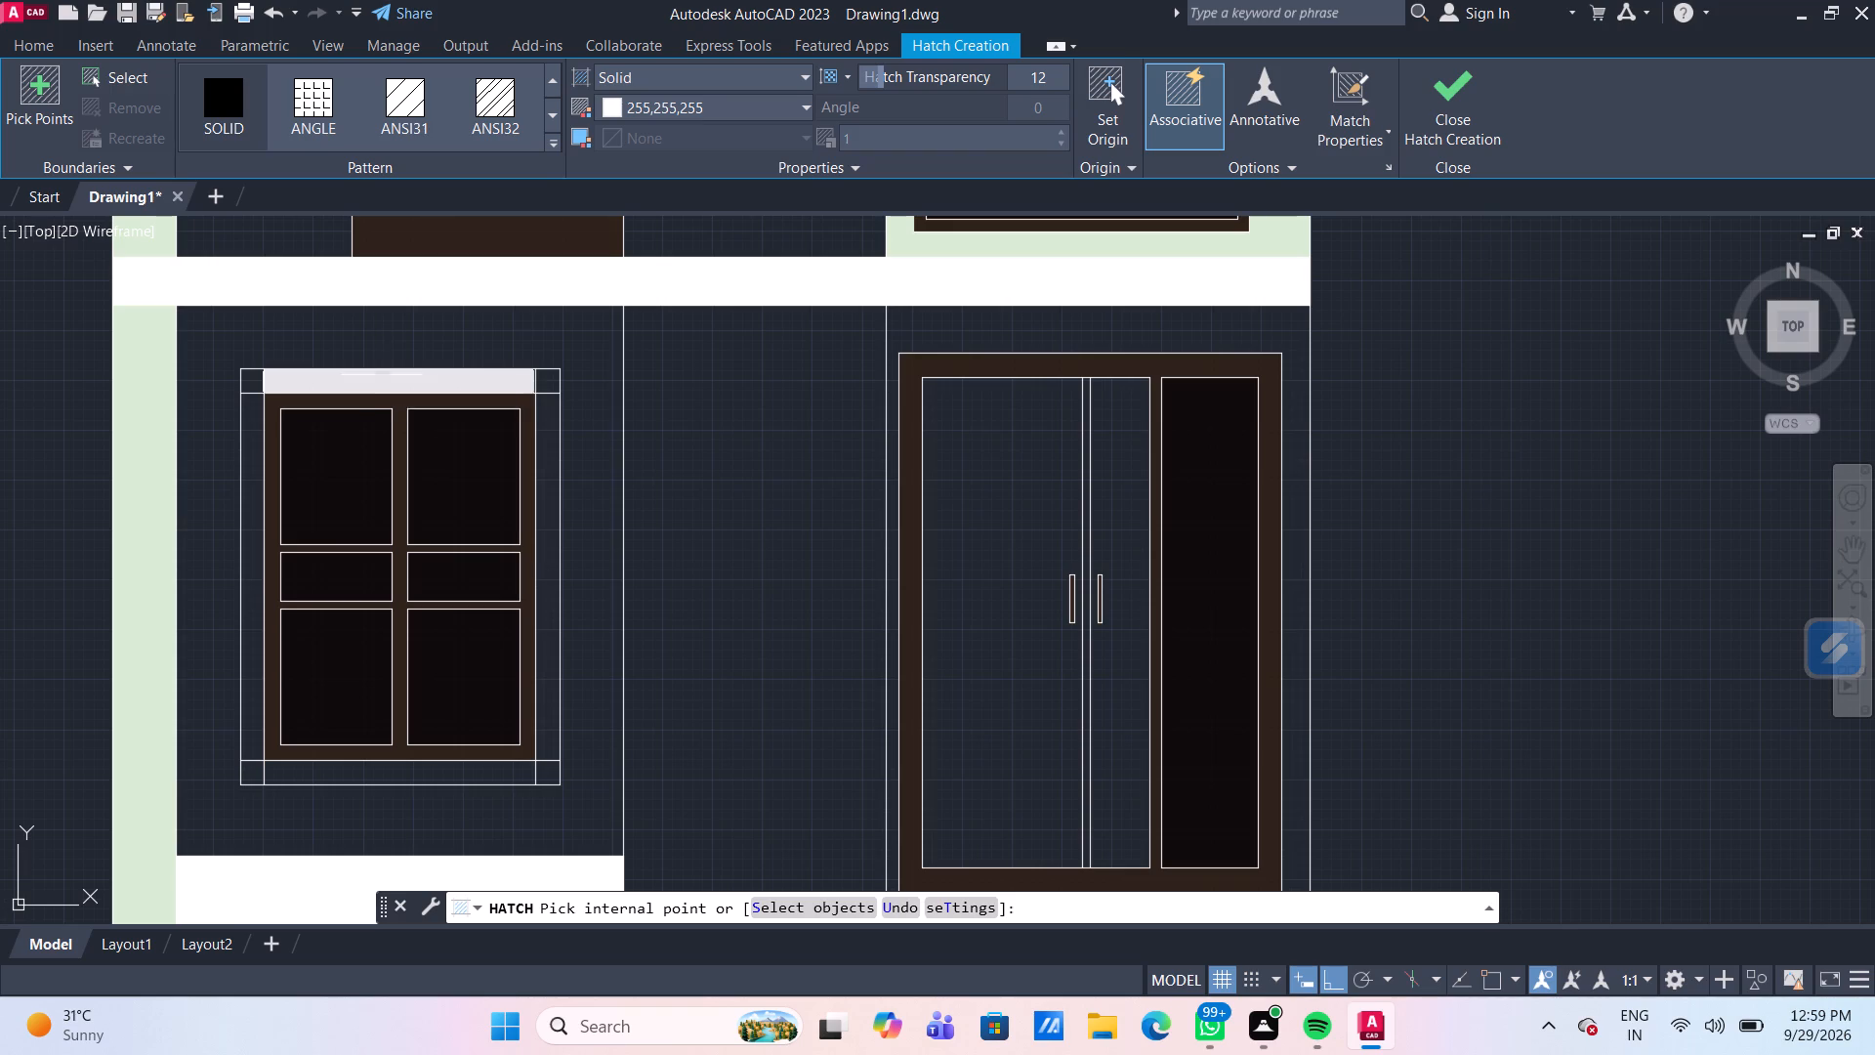
pyautogui.click(551, 515)
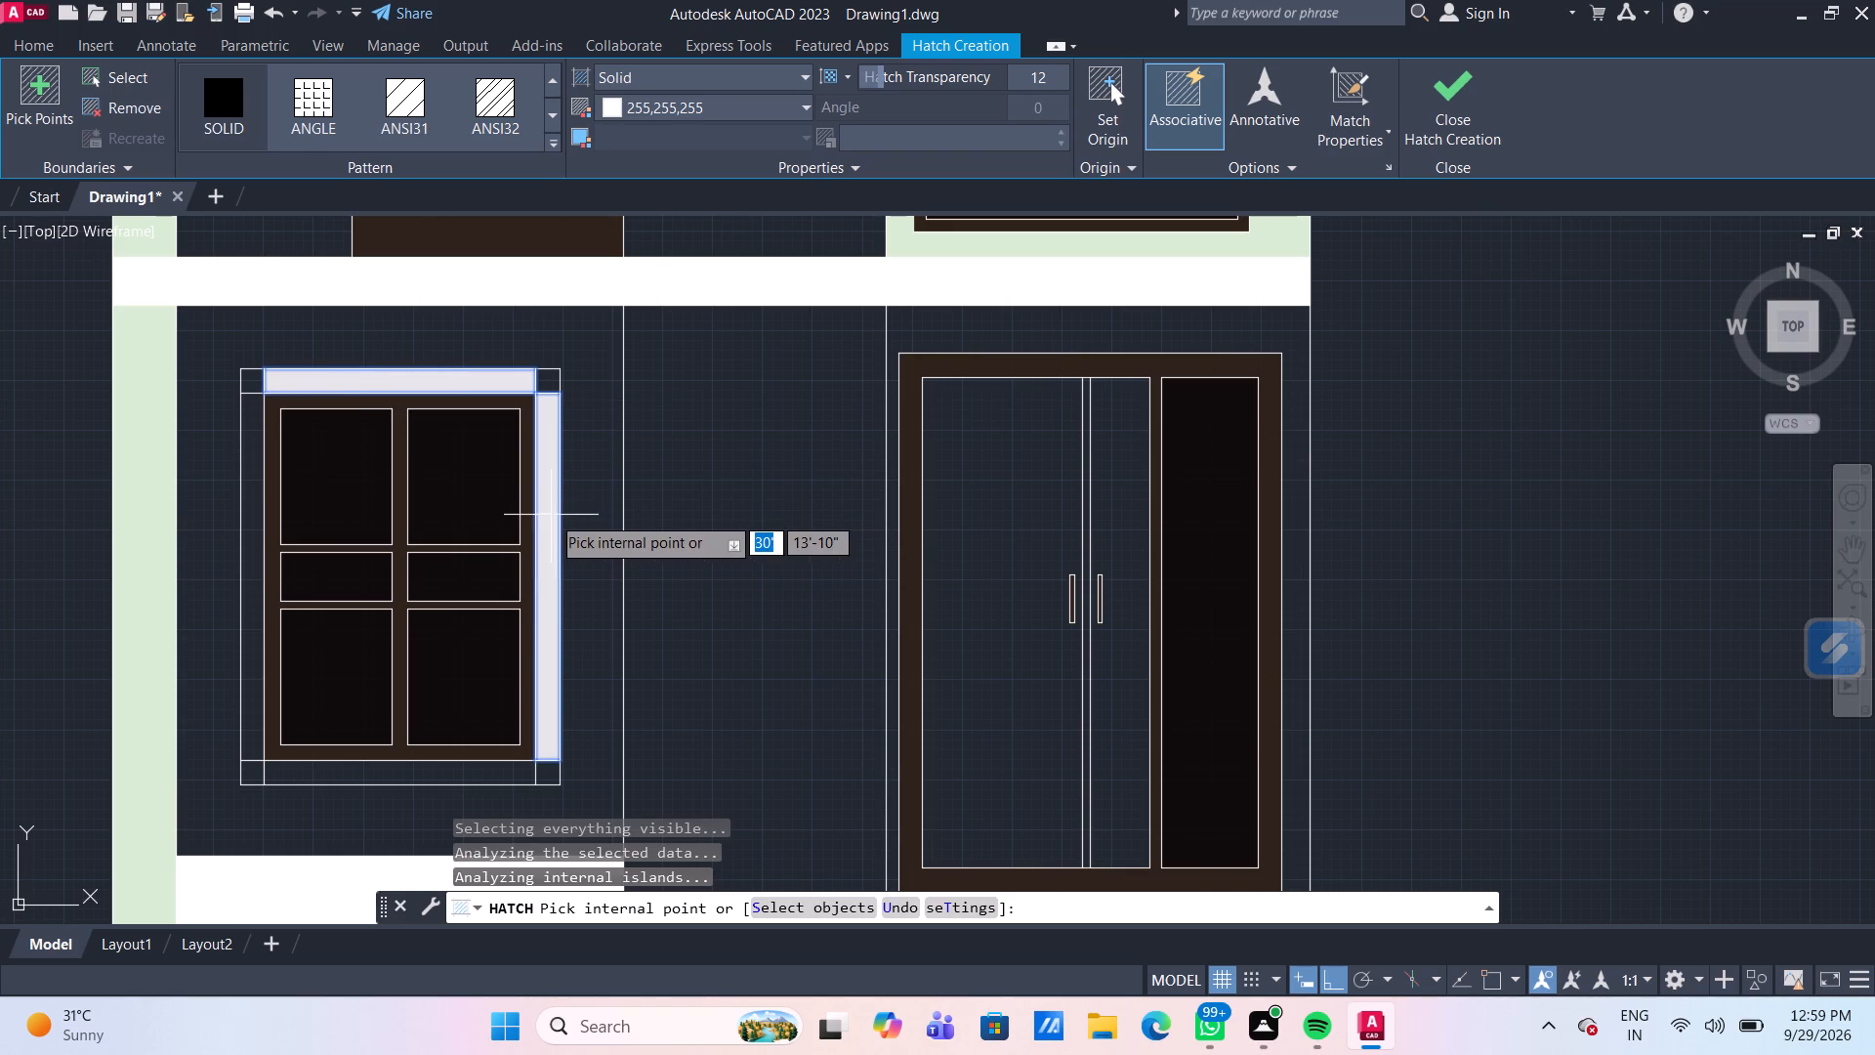
pyautogui.click(448, 778)
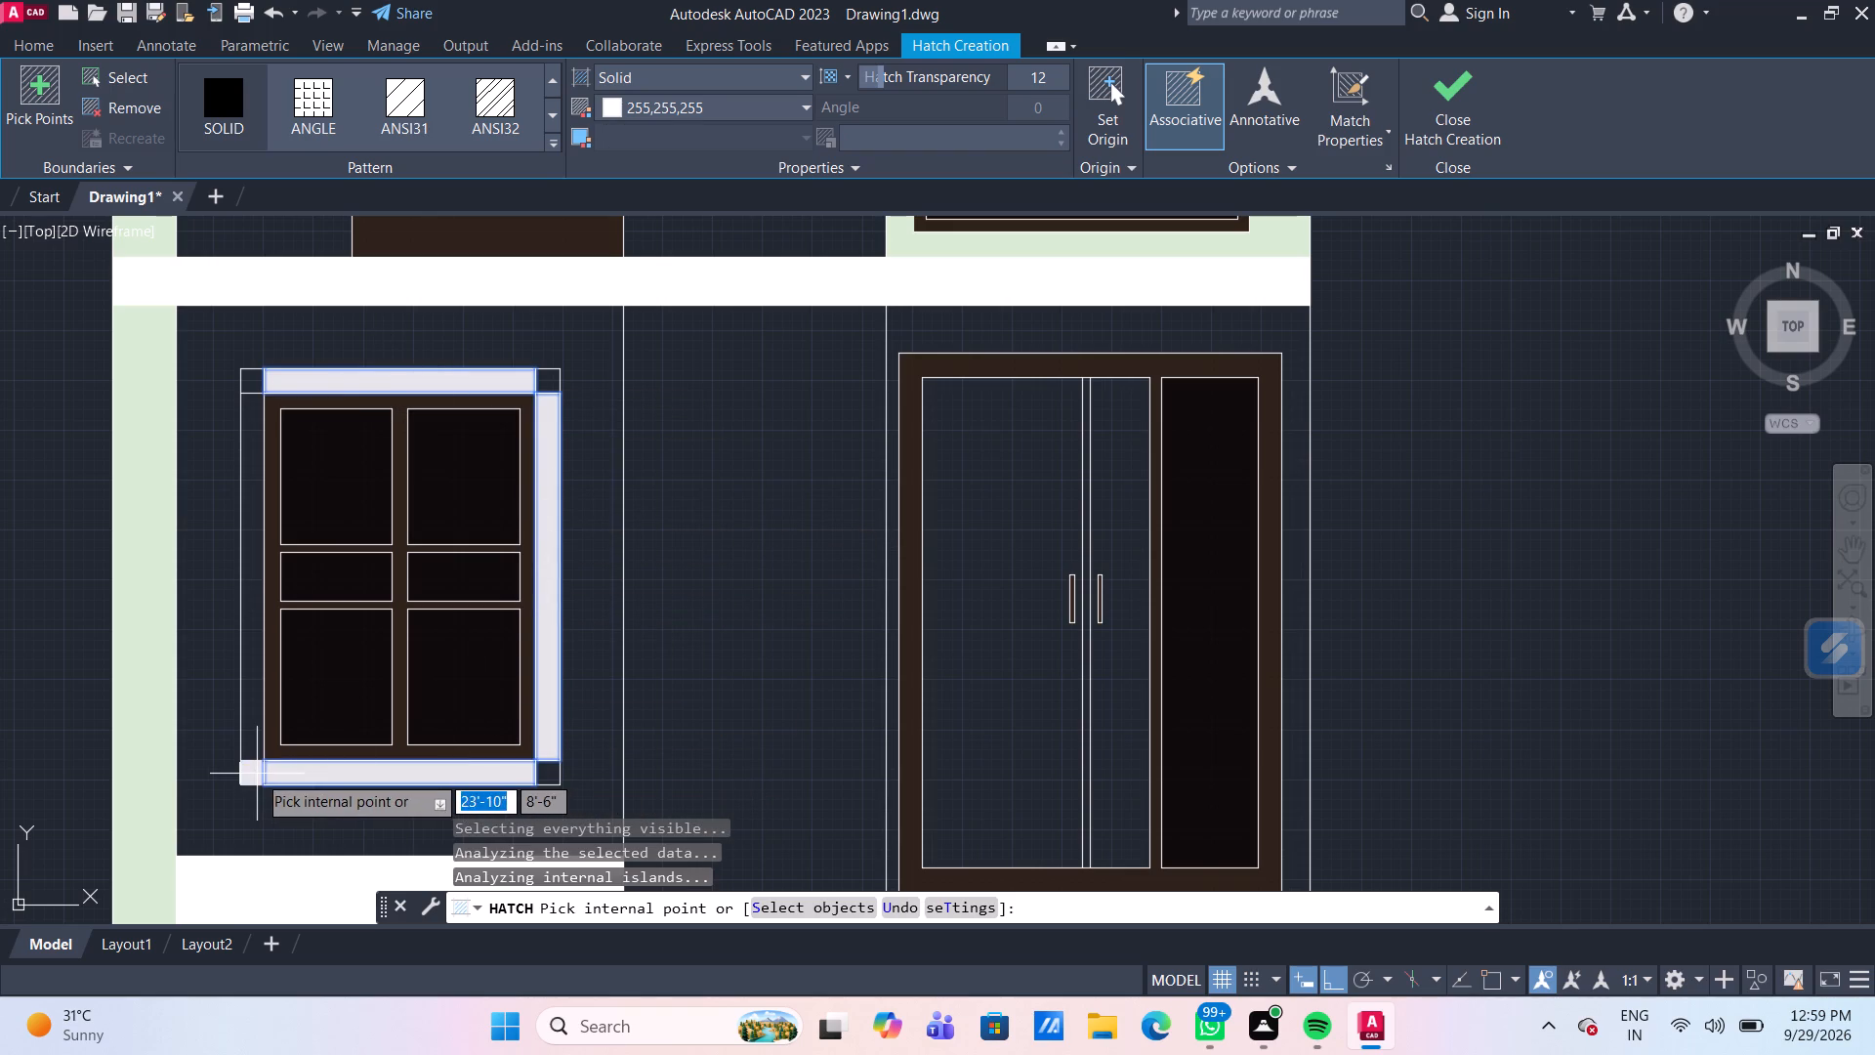
pyautogui.click(257, 774)
pyautogui.click(257, 719)
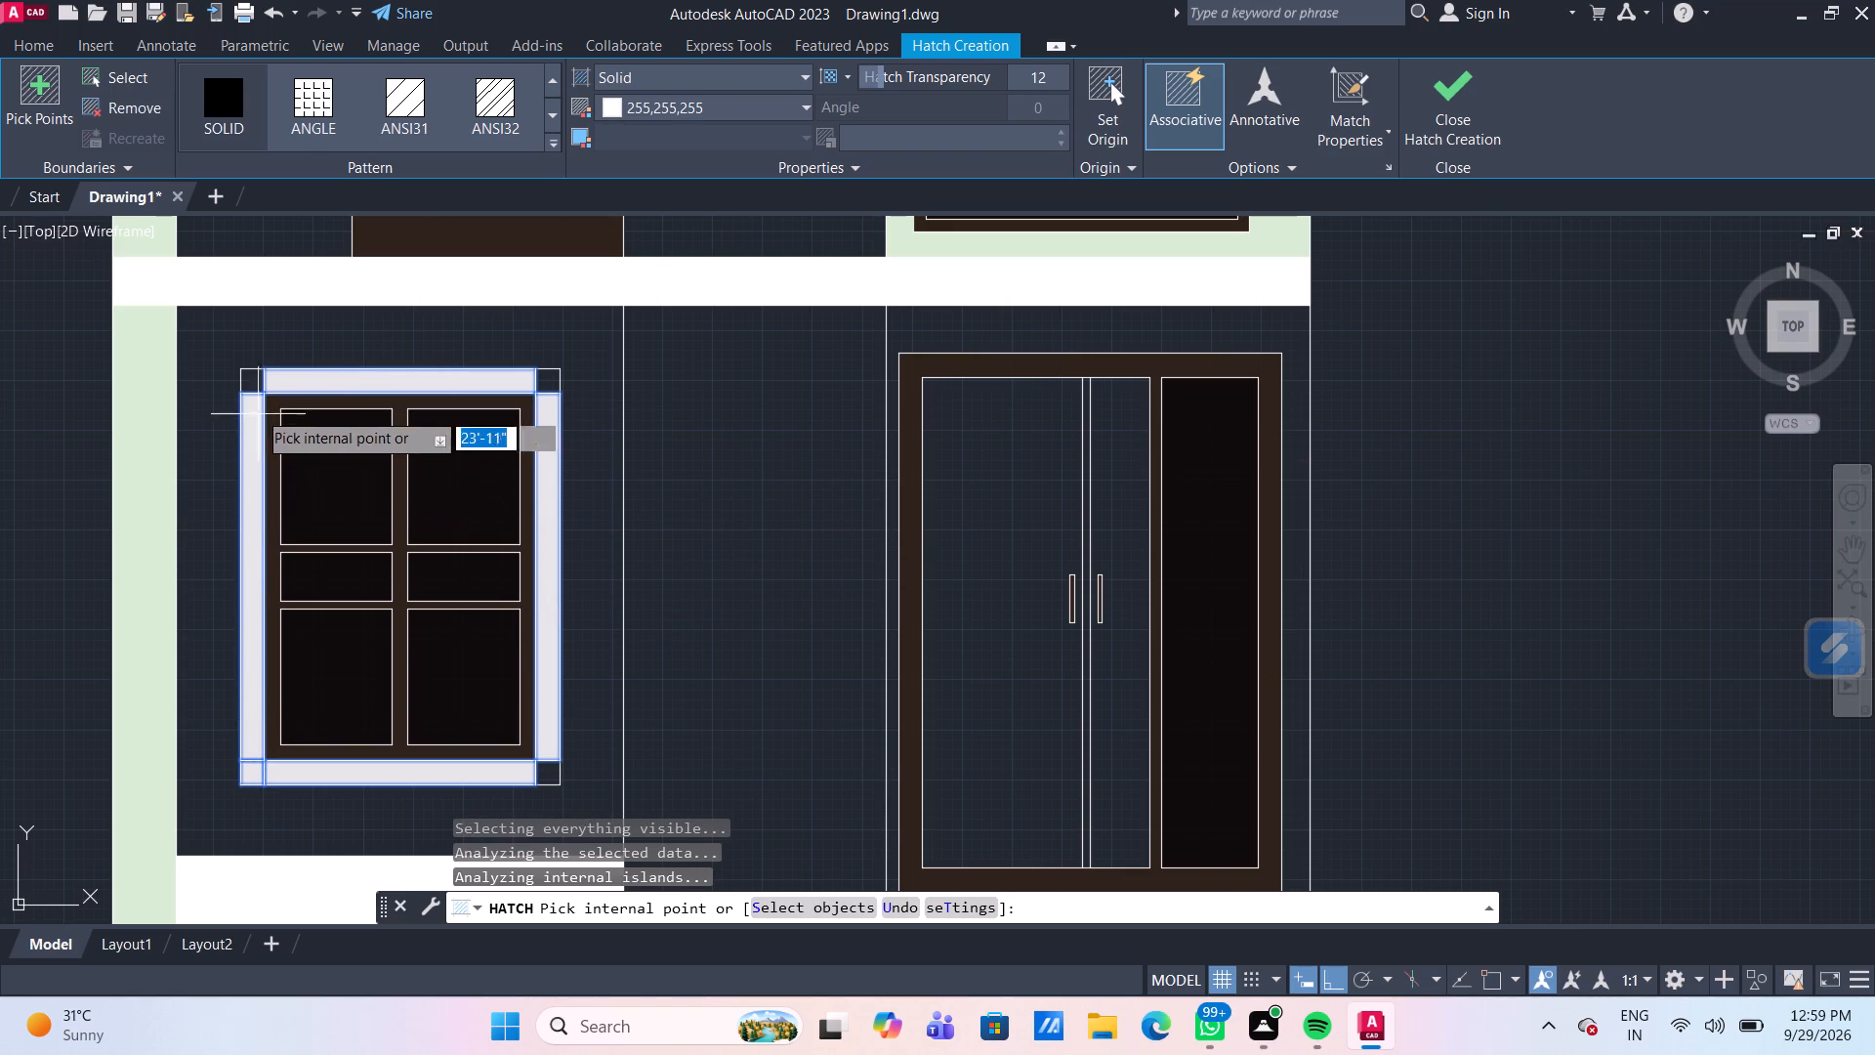
pyautogui.click(249, 374)
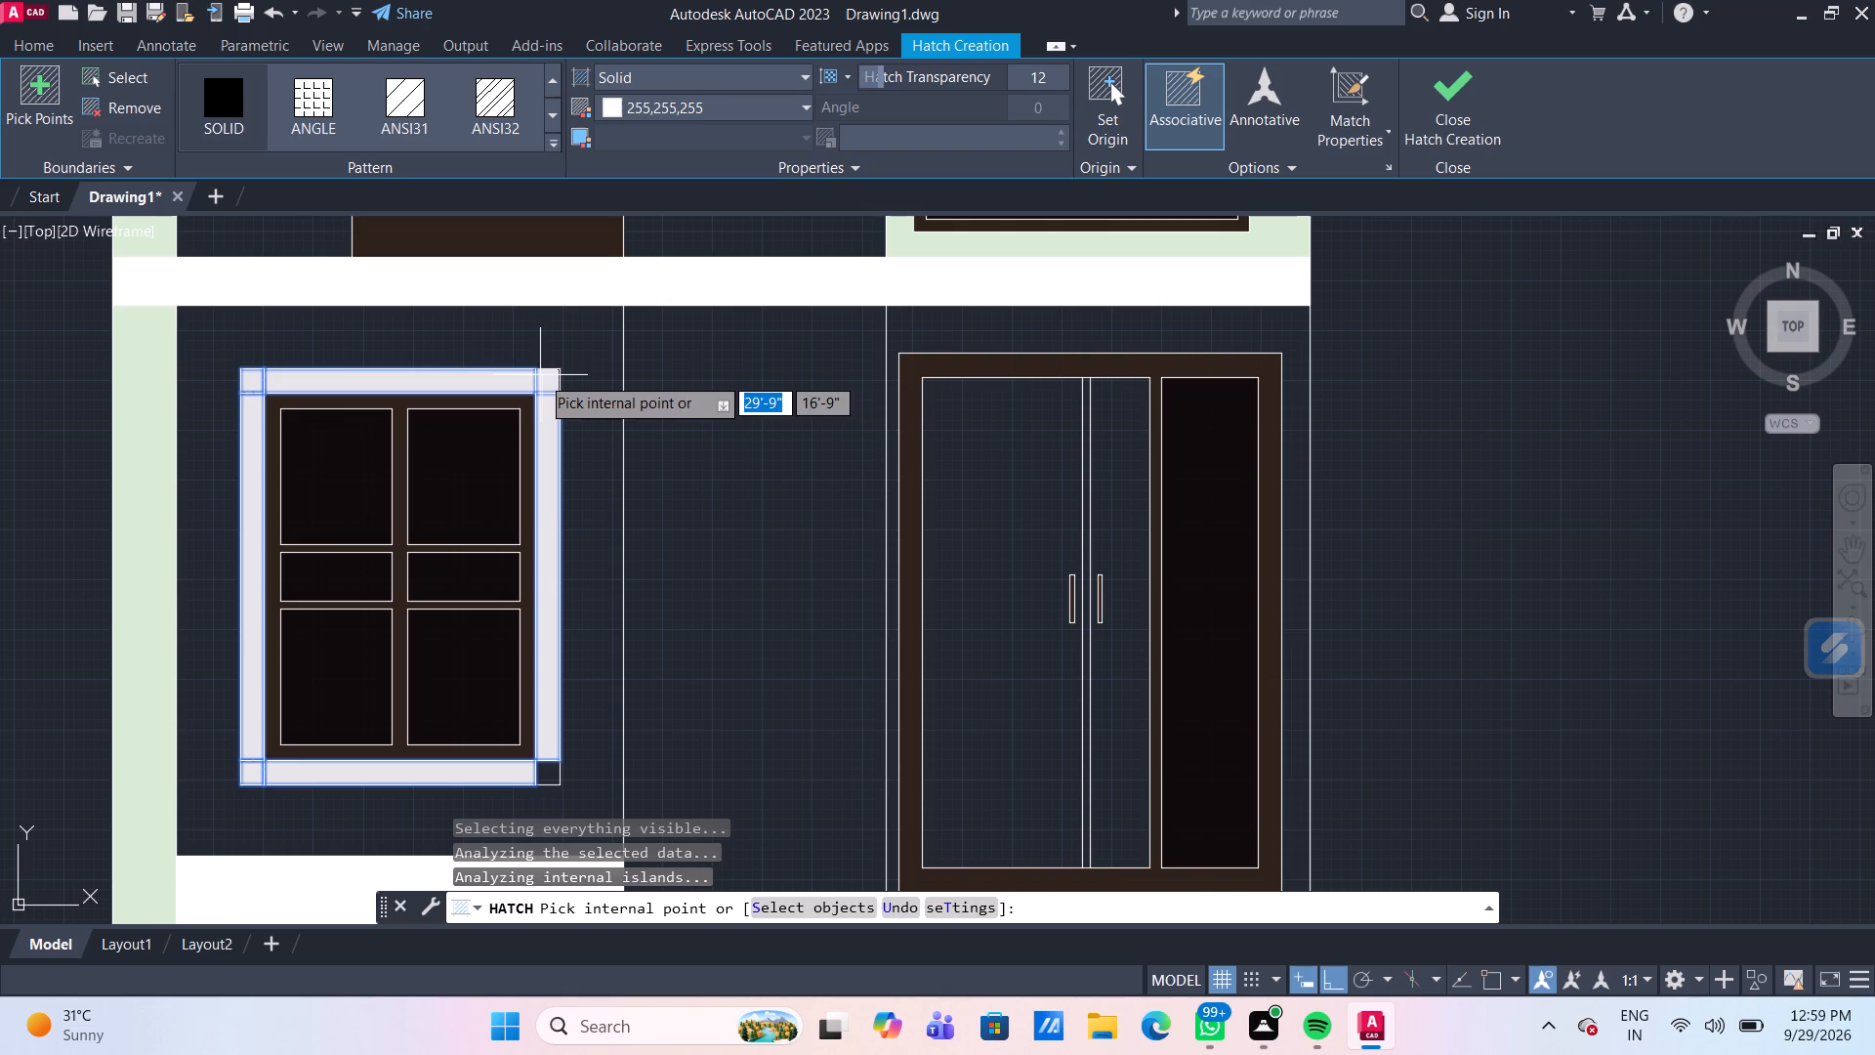
pyautogui.click(542, 375)
pyautogui.click(541, 774)
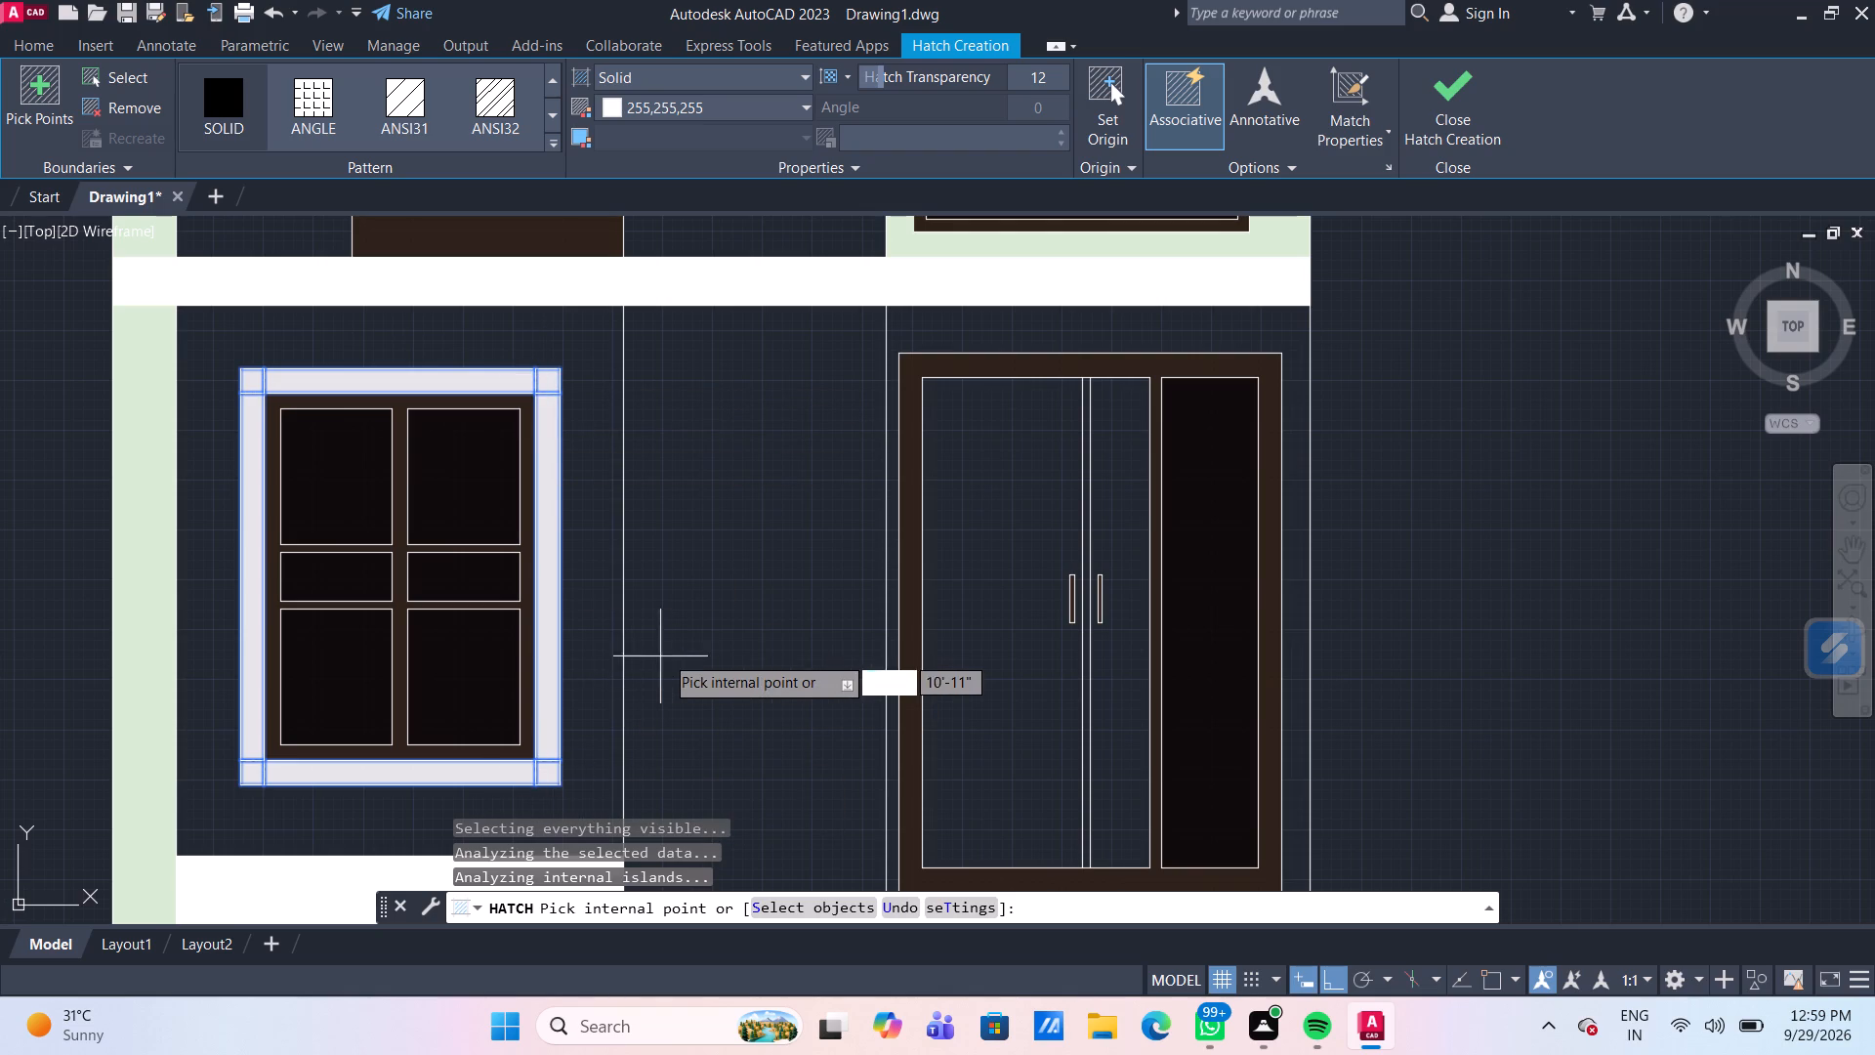
pyautogui.press('Escape')
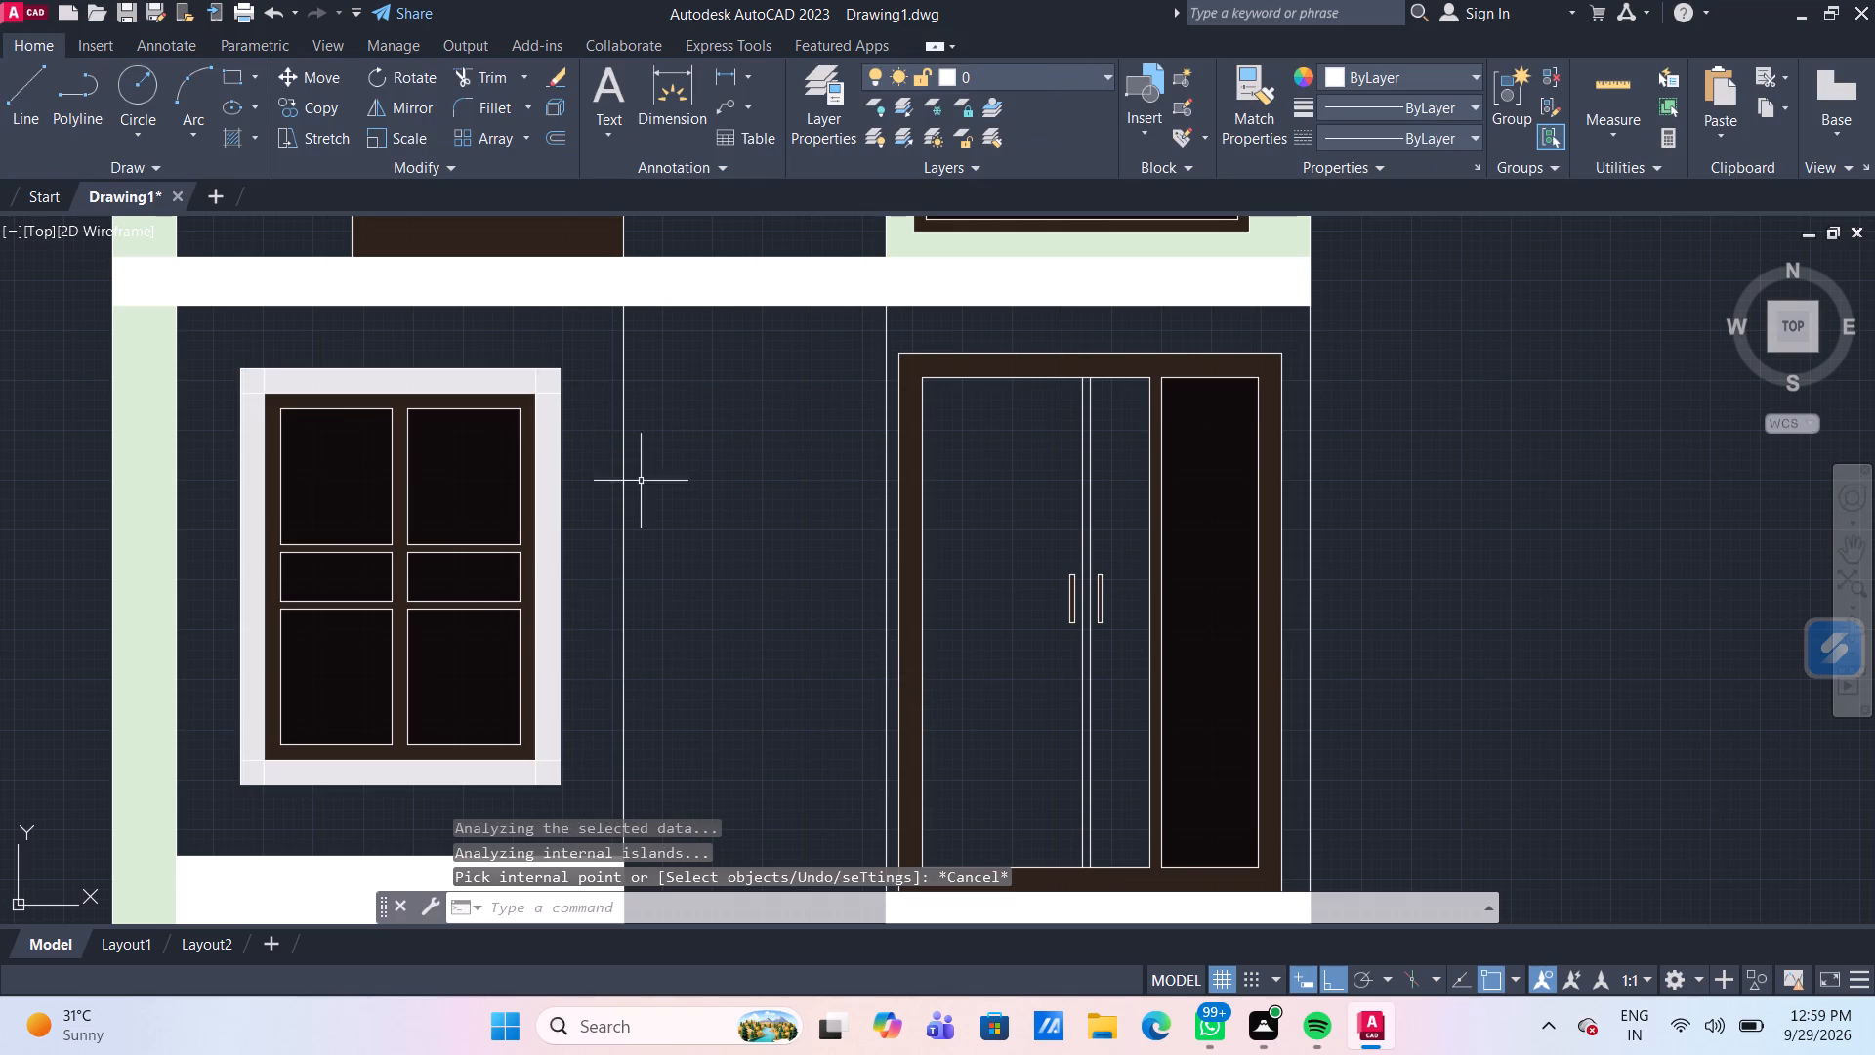
# Trim the extended frame lines crossing the white window border at both of its upper corners.
pyautogui.write('tr')
pyautogui.press('Return')
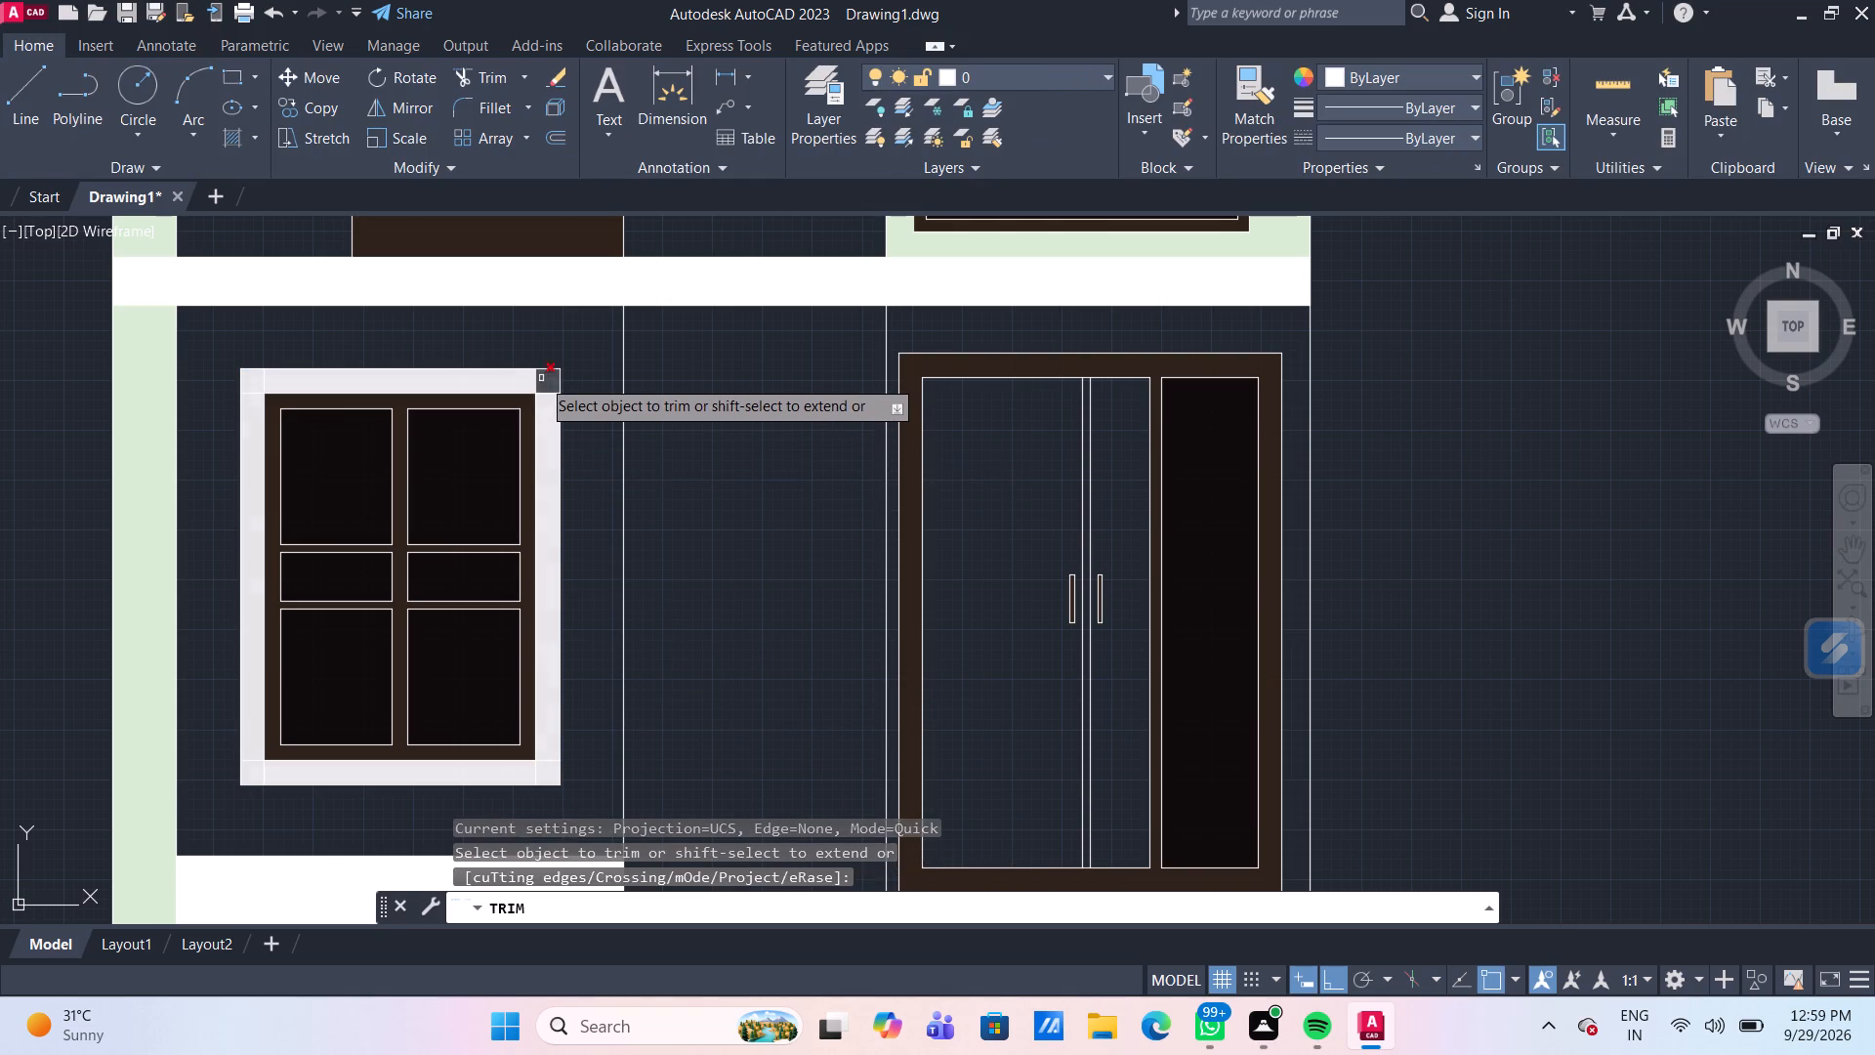
pyautogui.scroll(2, 541, 379)
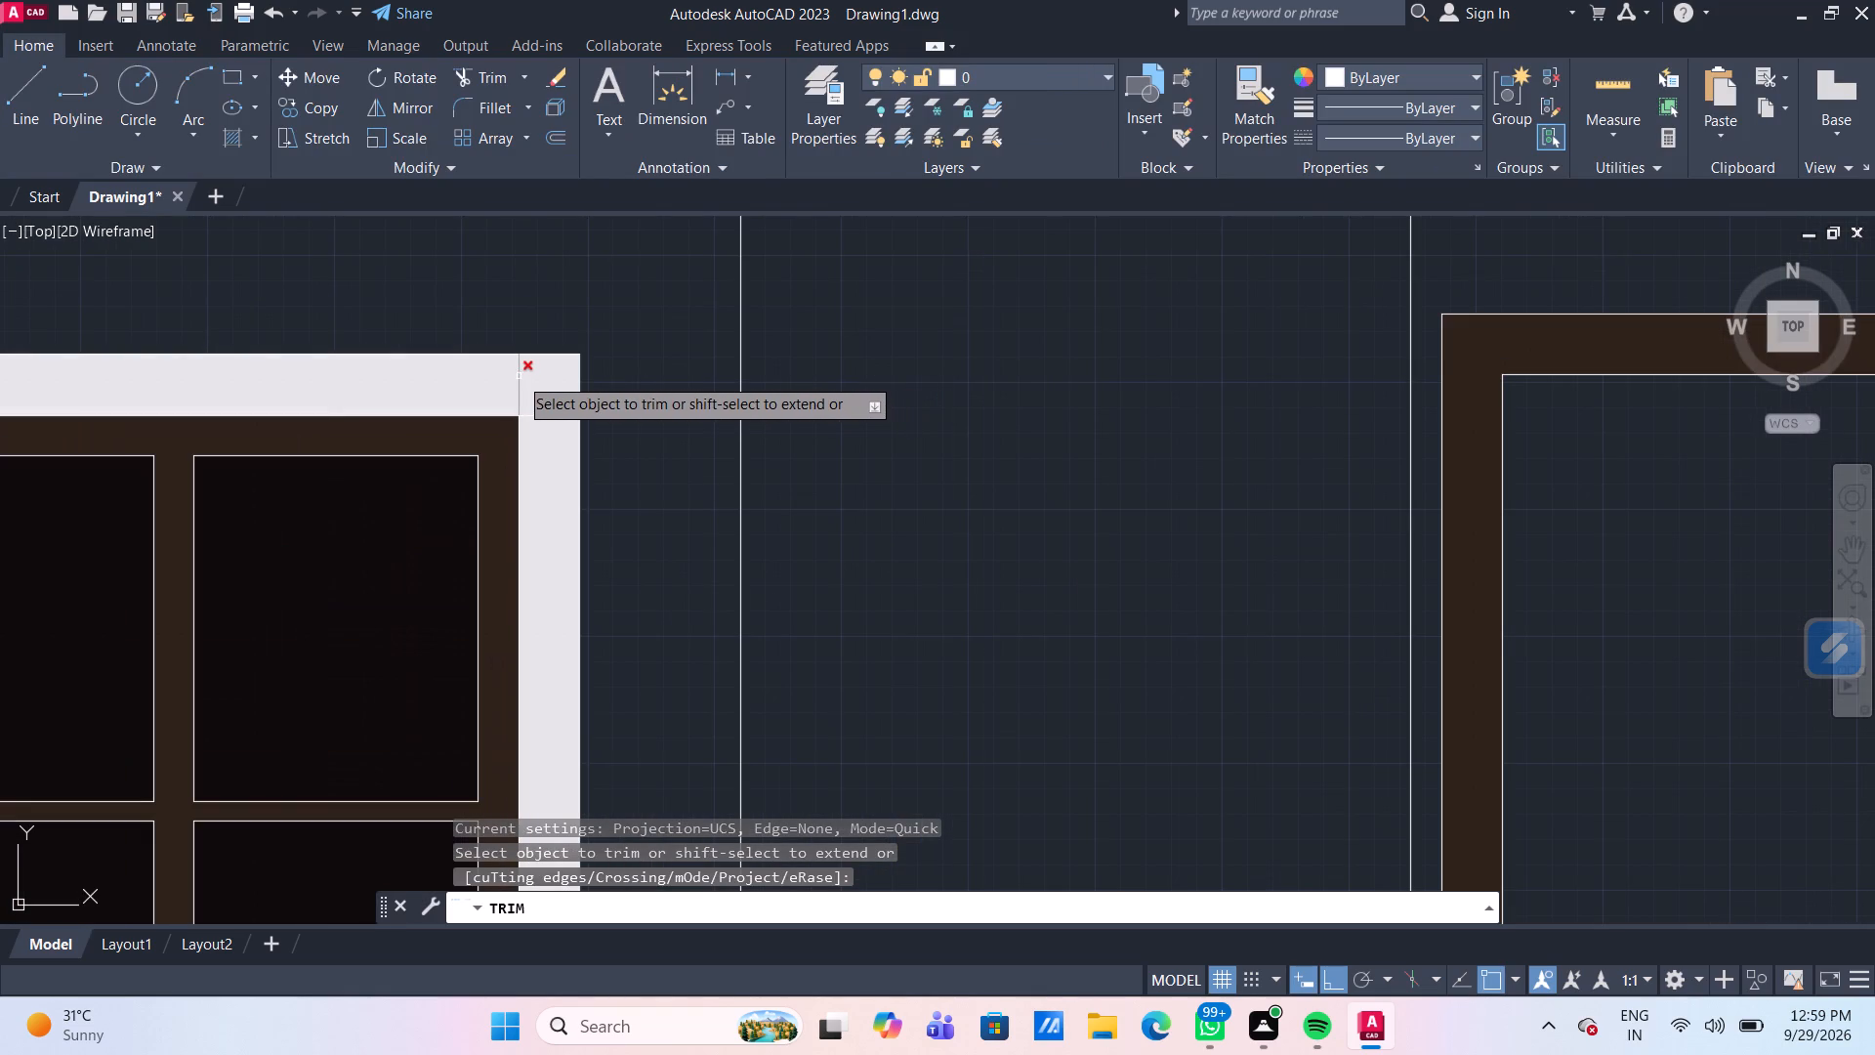
pyautogui.click(519, 376)
pyautogui.click(547, 414)
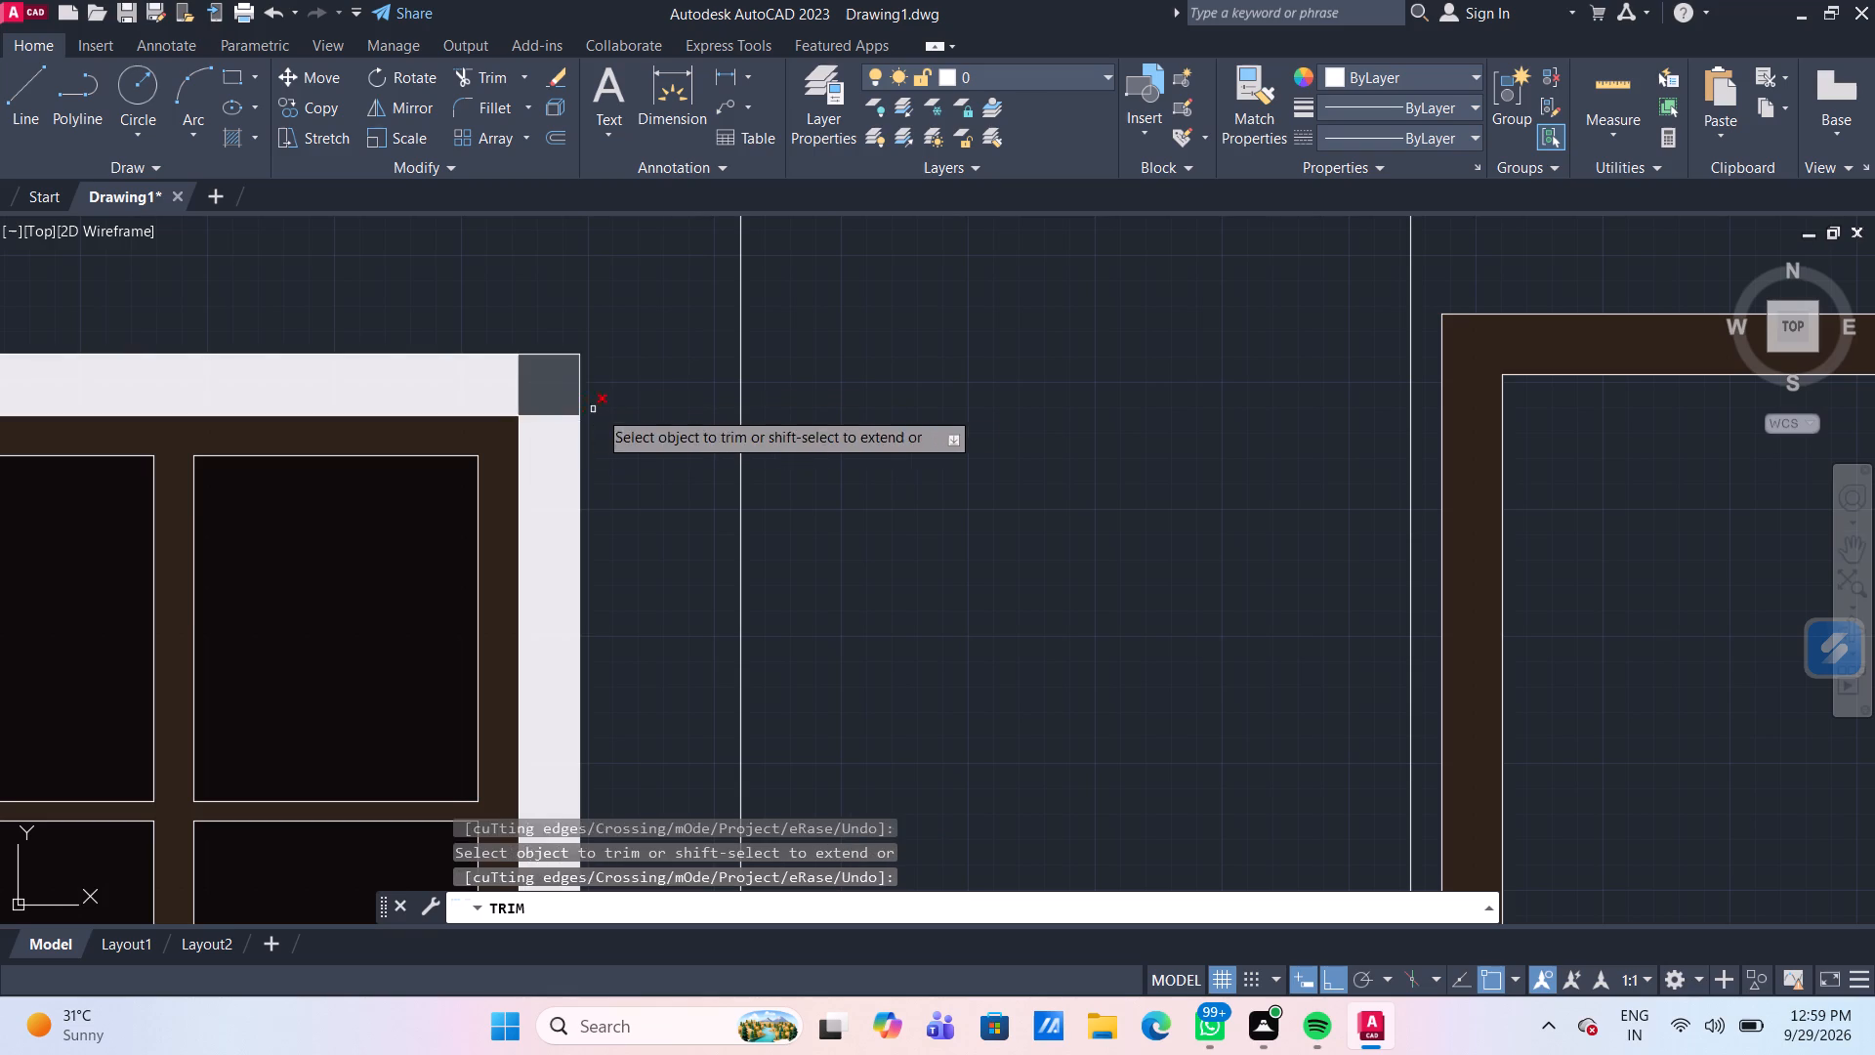
pyautogui.scroll(-2, 632, 409)
pyautogui.scroll(2, 276, 419)
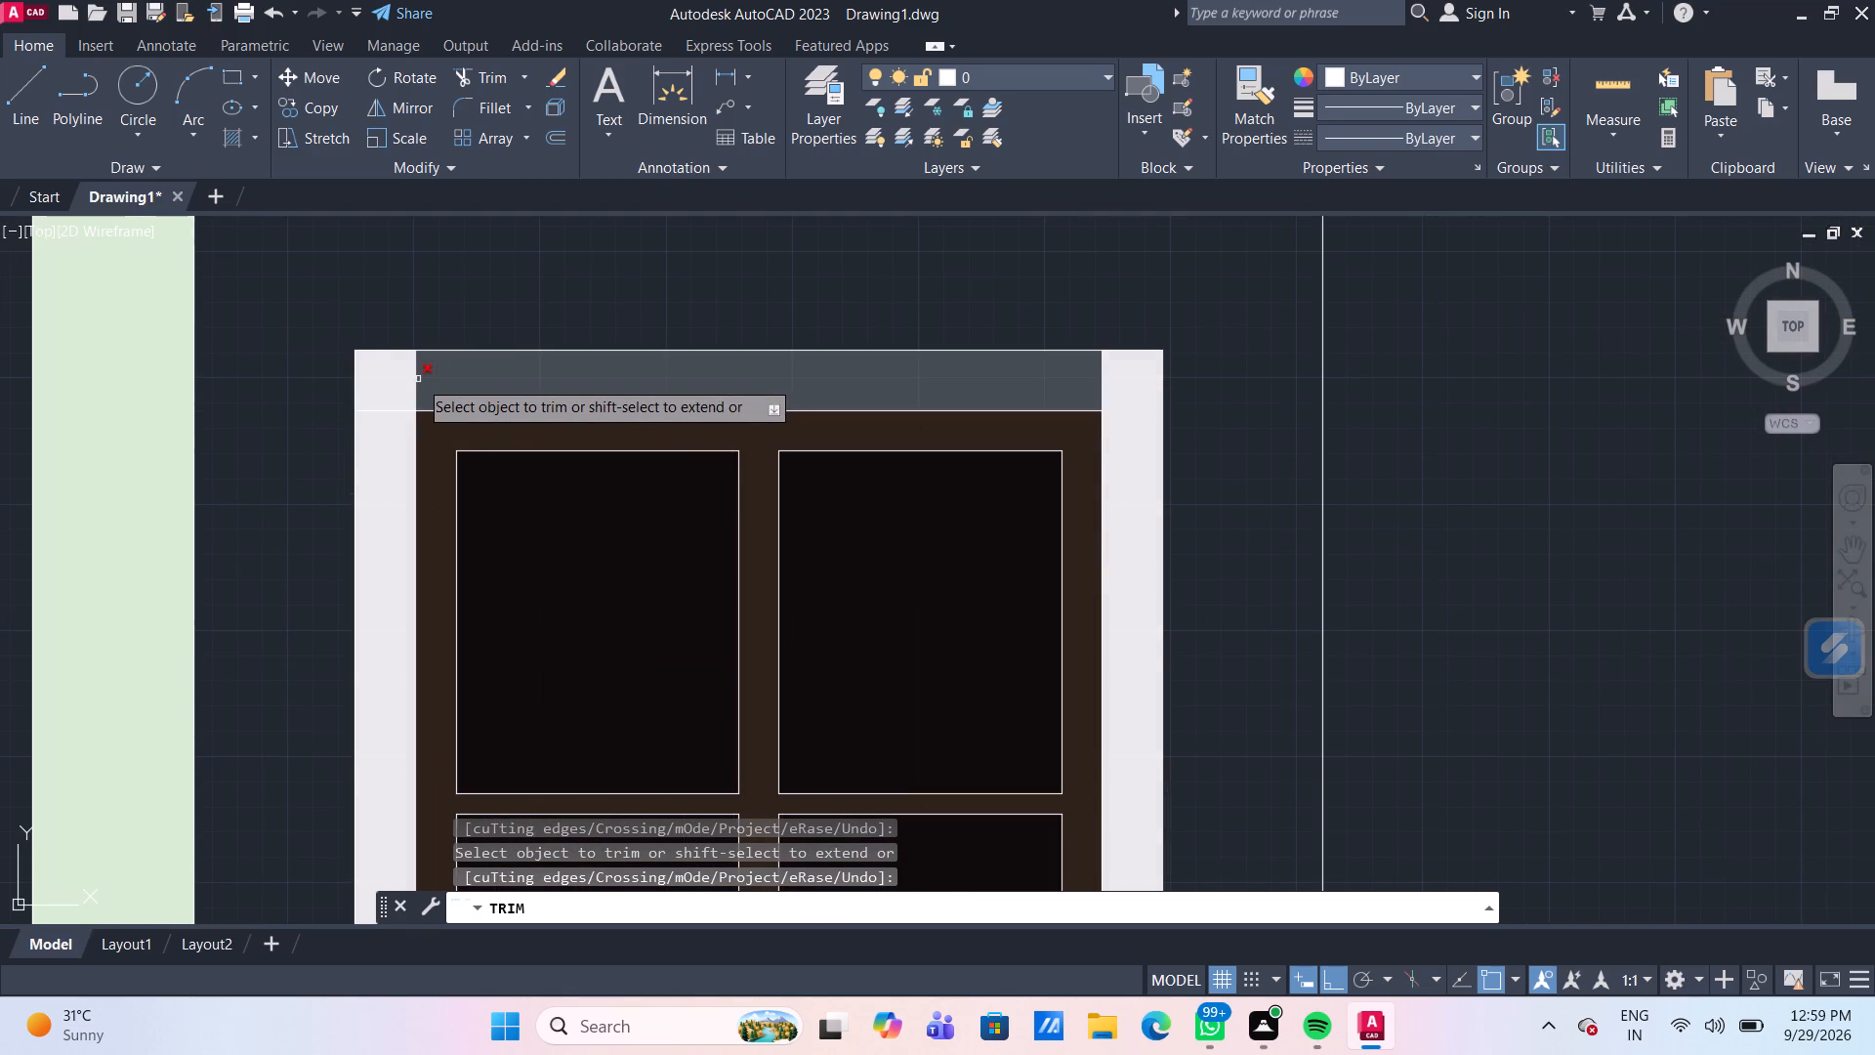
pyautogui.click(417, 379)
pyautogui.click(395, 412)
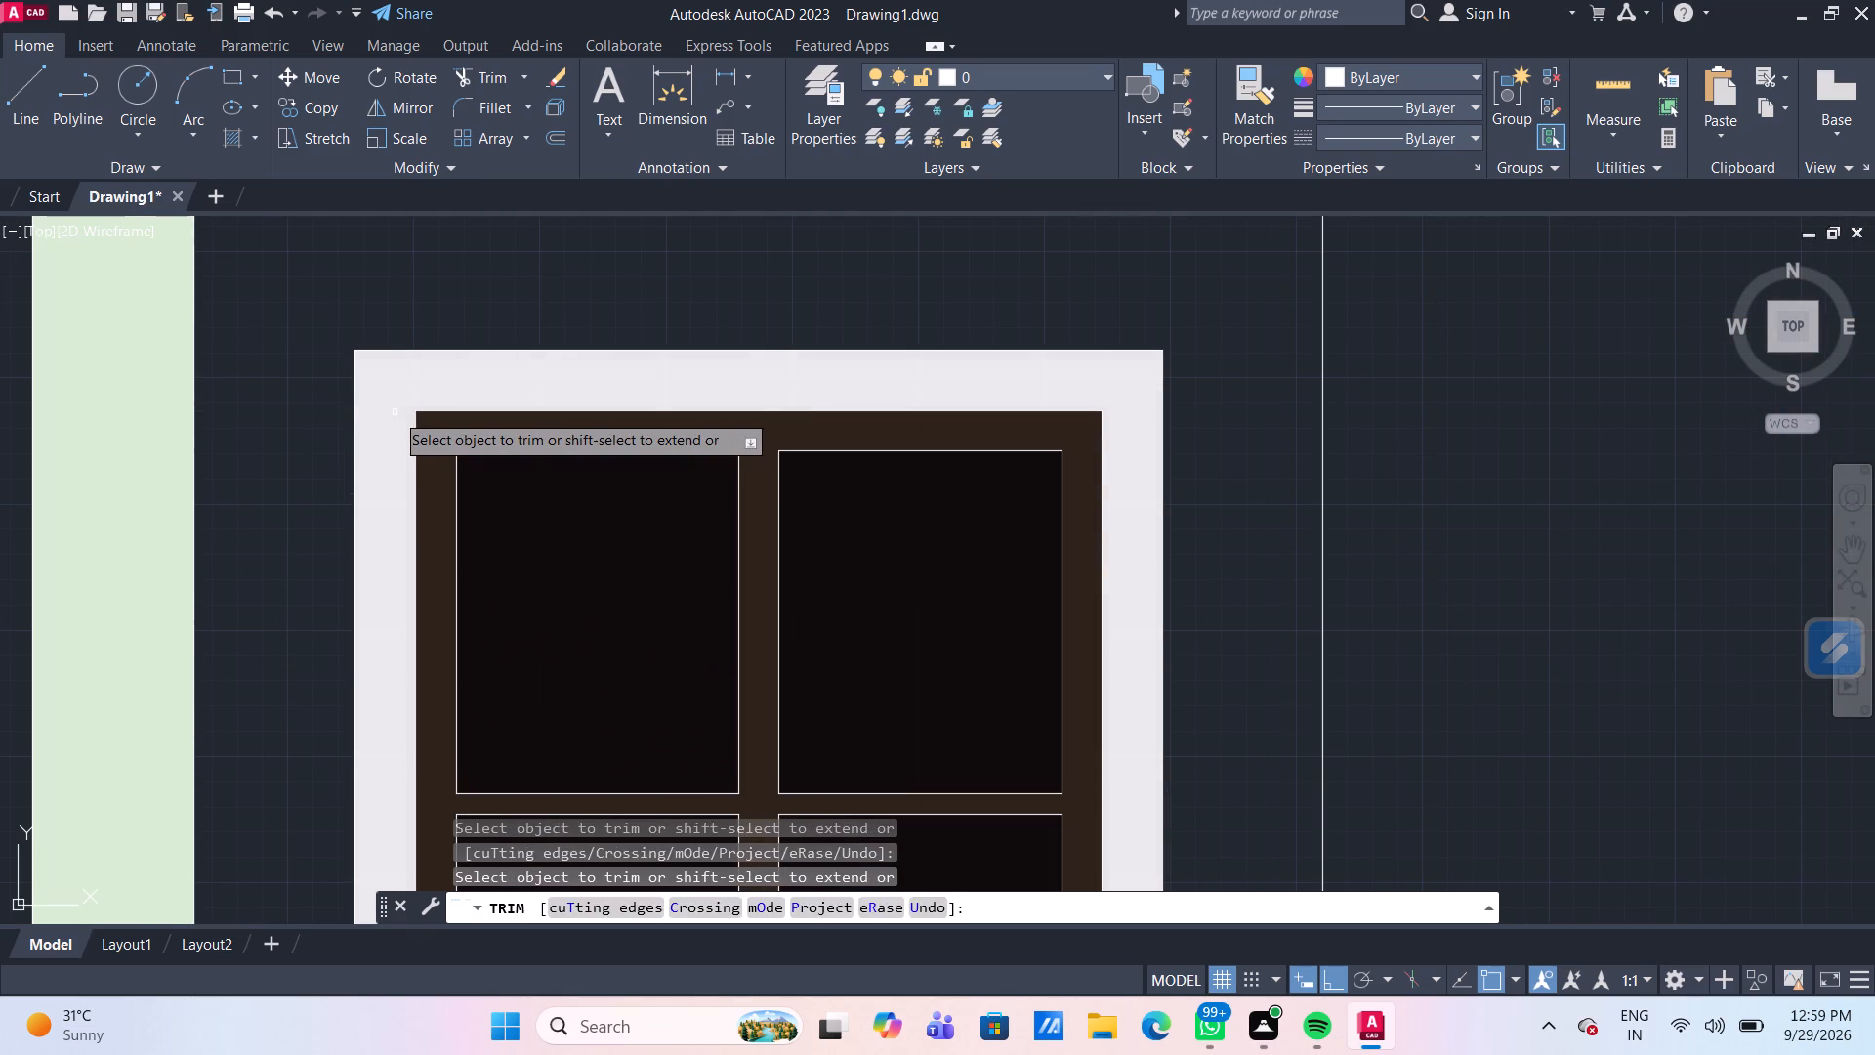
# Trim the extended frame lines crossing the white window border at both of its lower corners.
pyautogui.scroll(-4, 407, 386)
pyautogui.scroll(4, 506, 519)
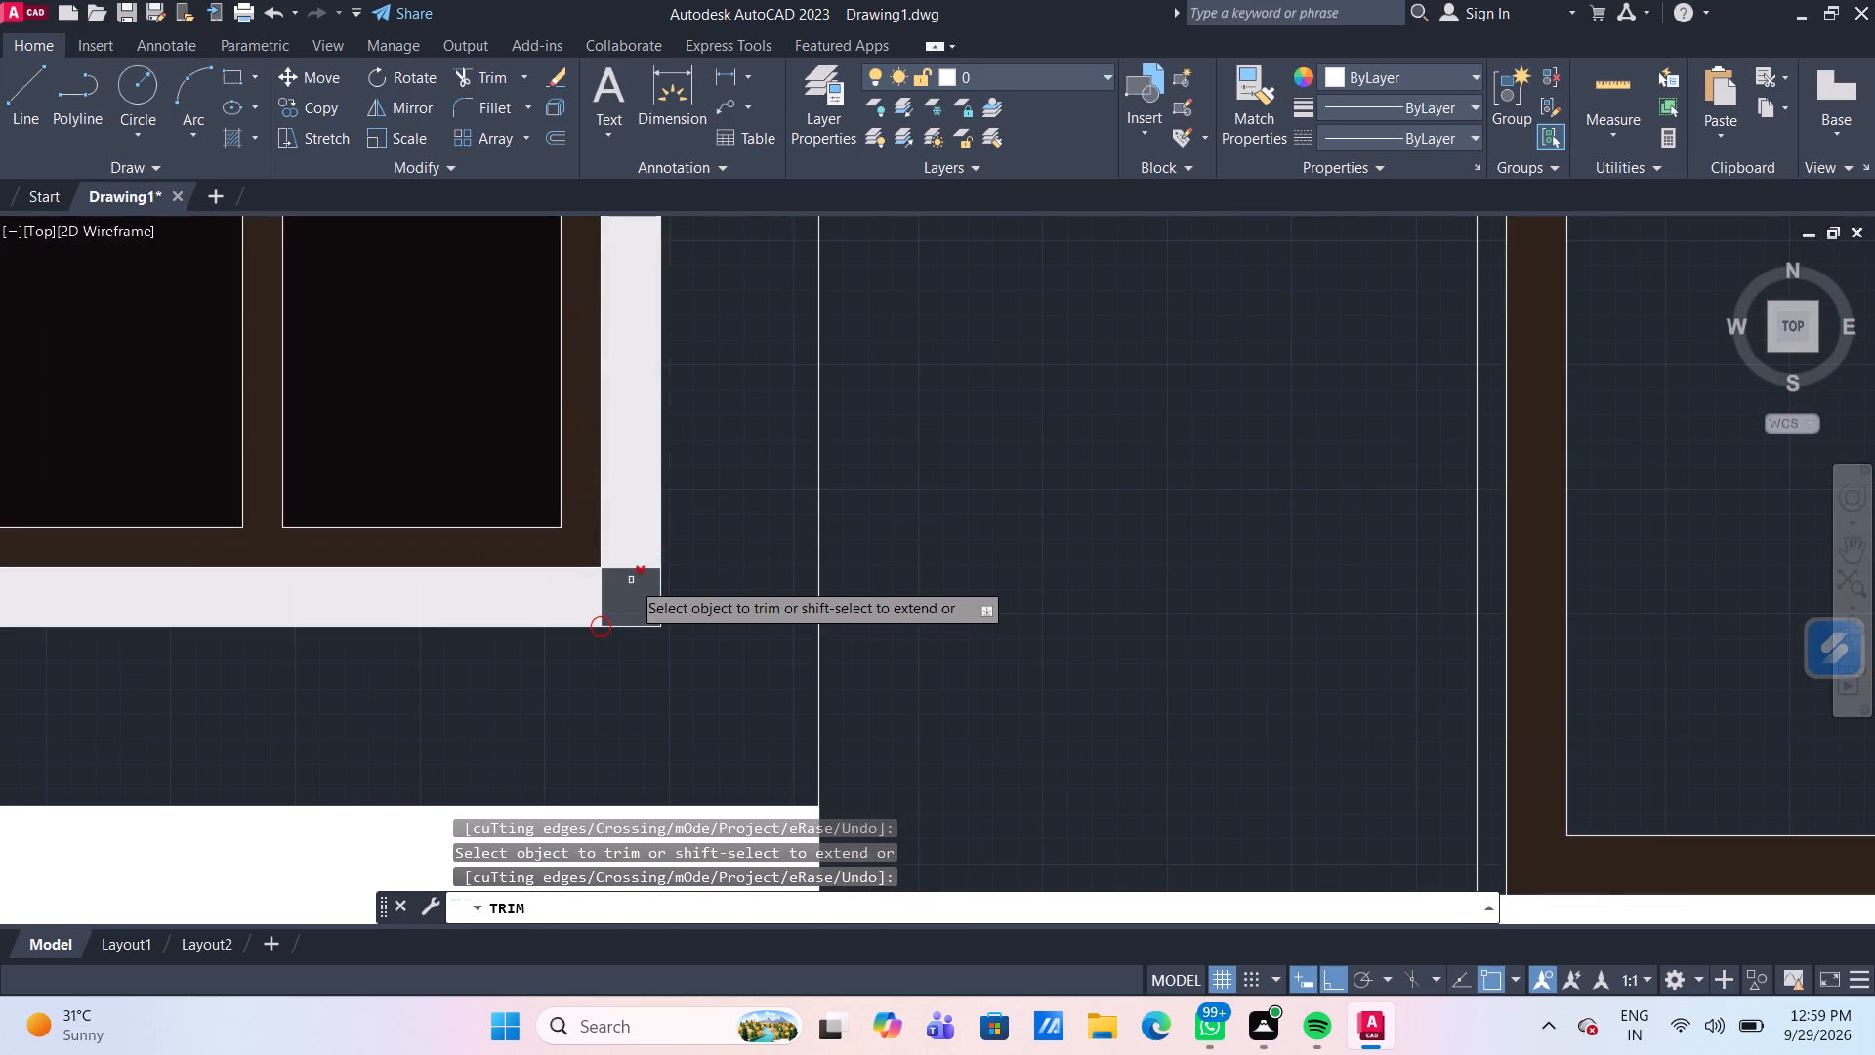
pyautogui.click(631, 570)
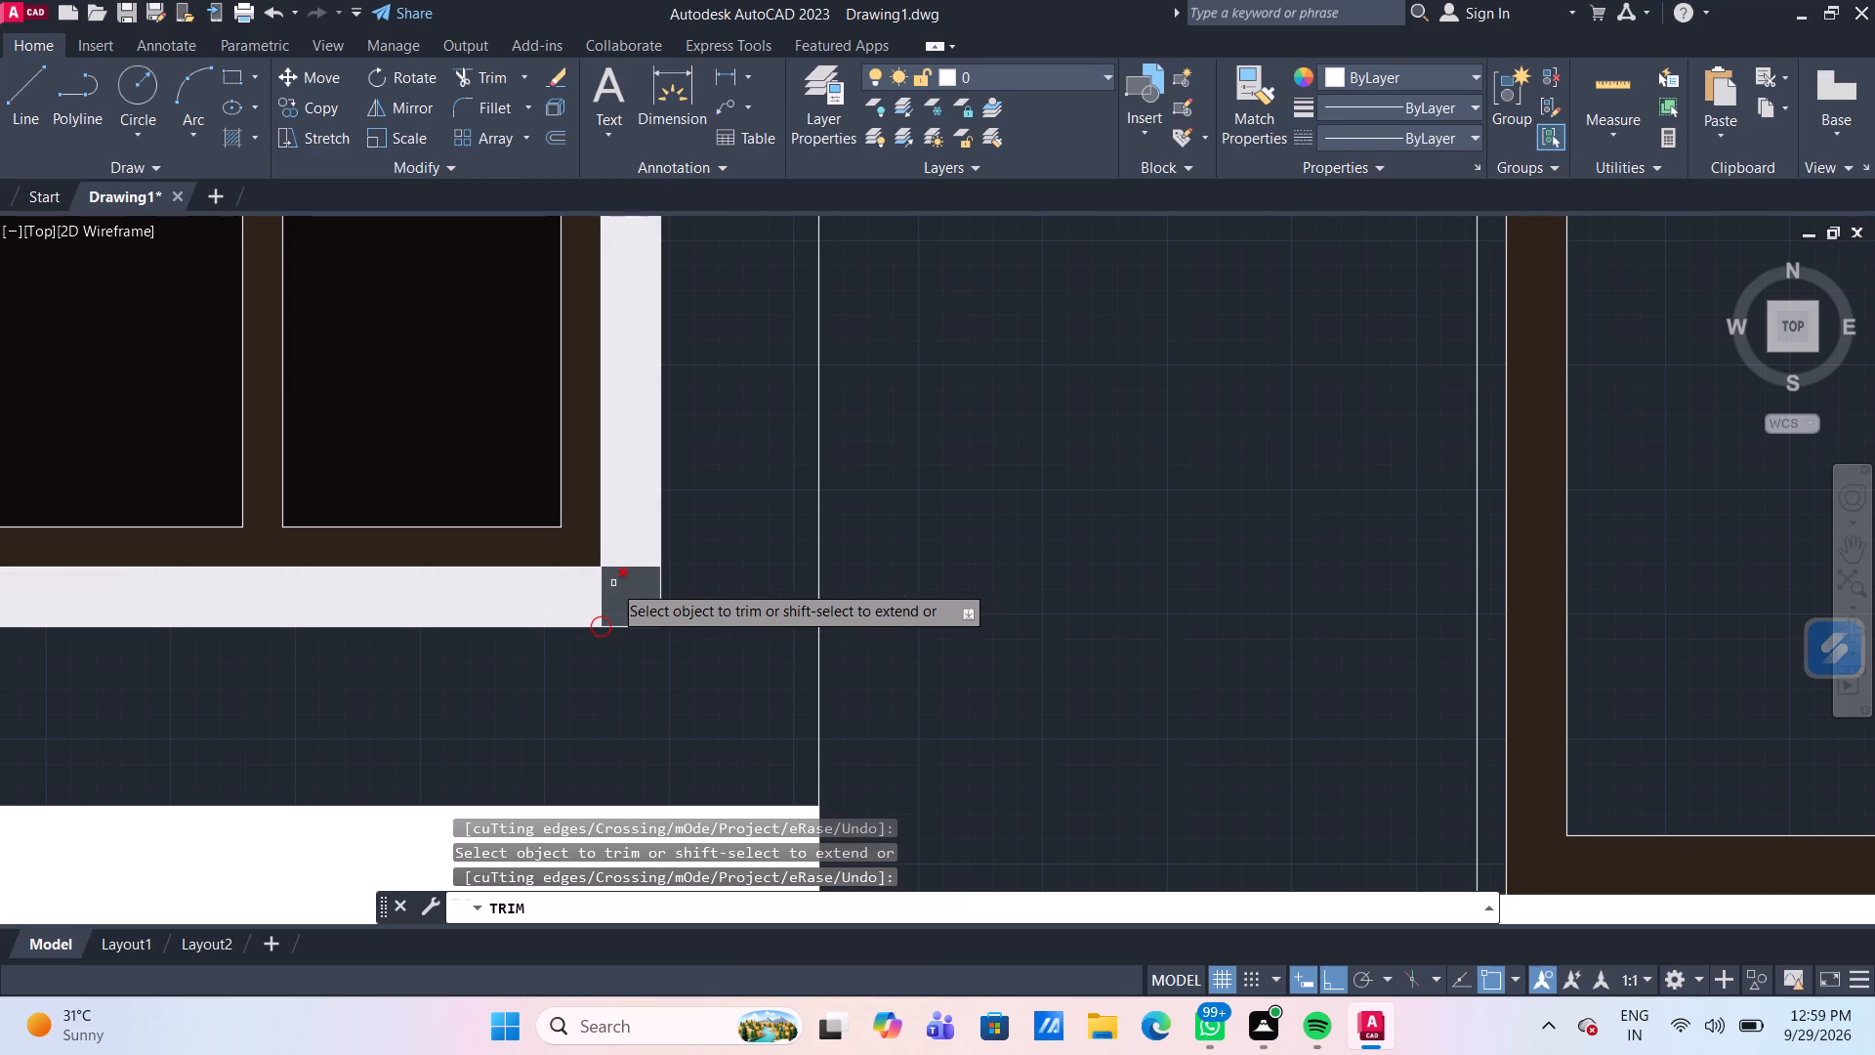
pyautogui.click(603, 586)
pyautogui.scroll(-2, 608, 595)
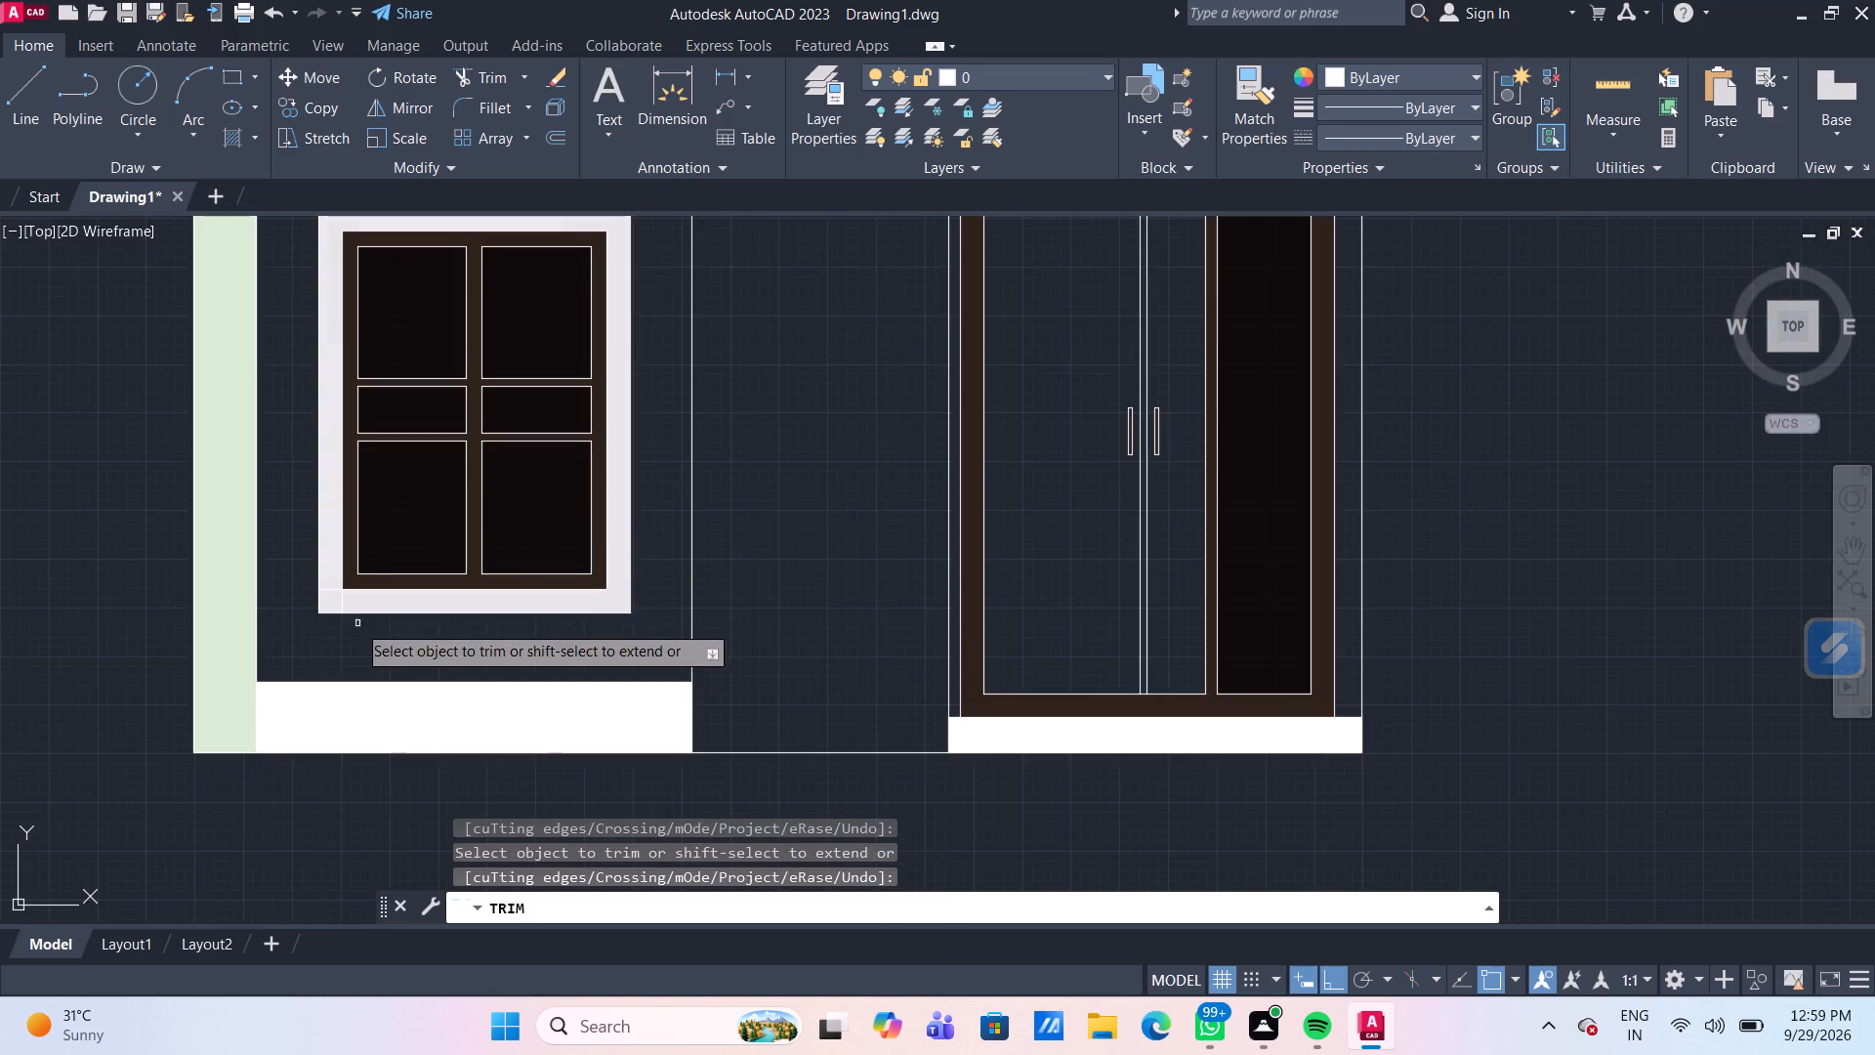
pyautogui.scroll(2, 344, 604)
pyautogui.click(329, 599)
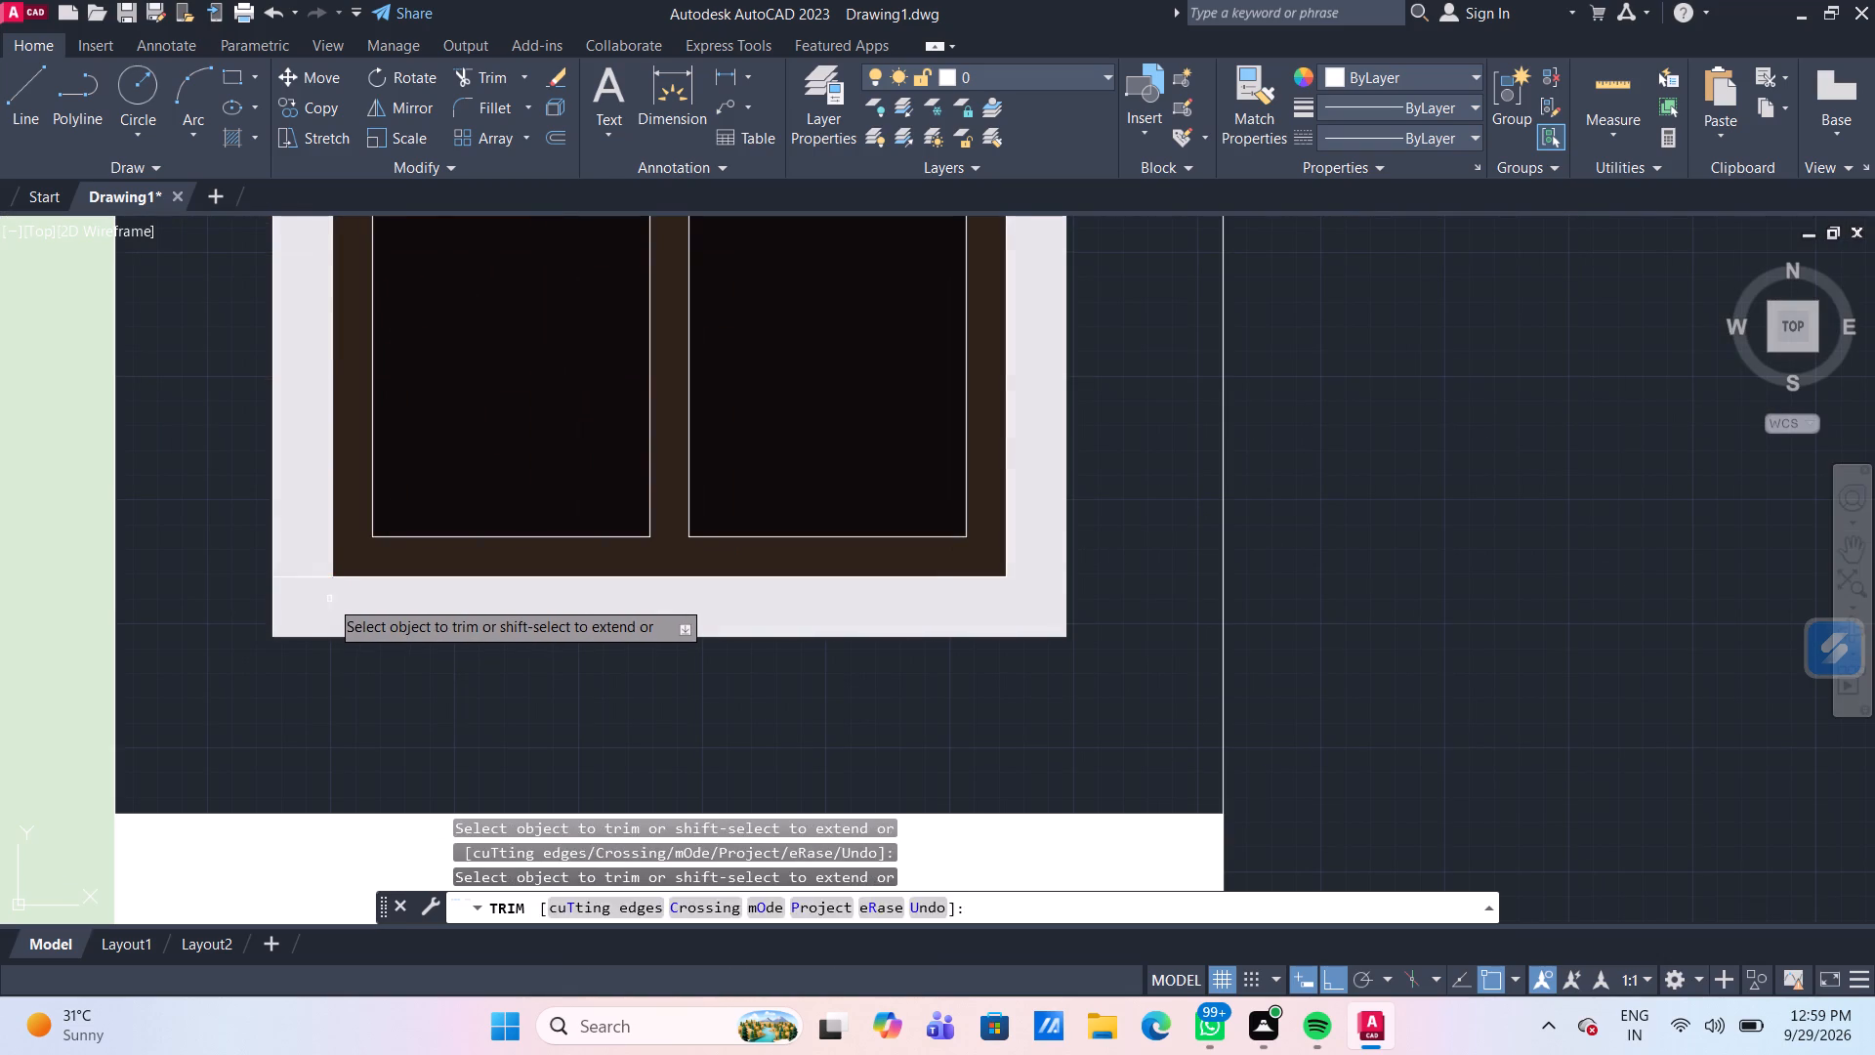
pyautogui.click(316, 577)
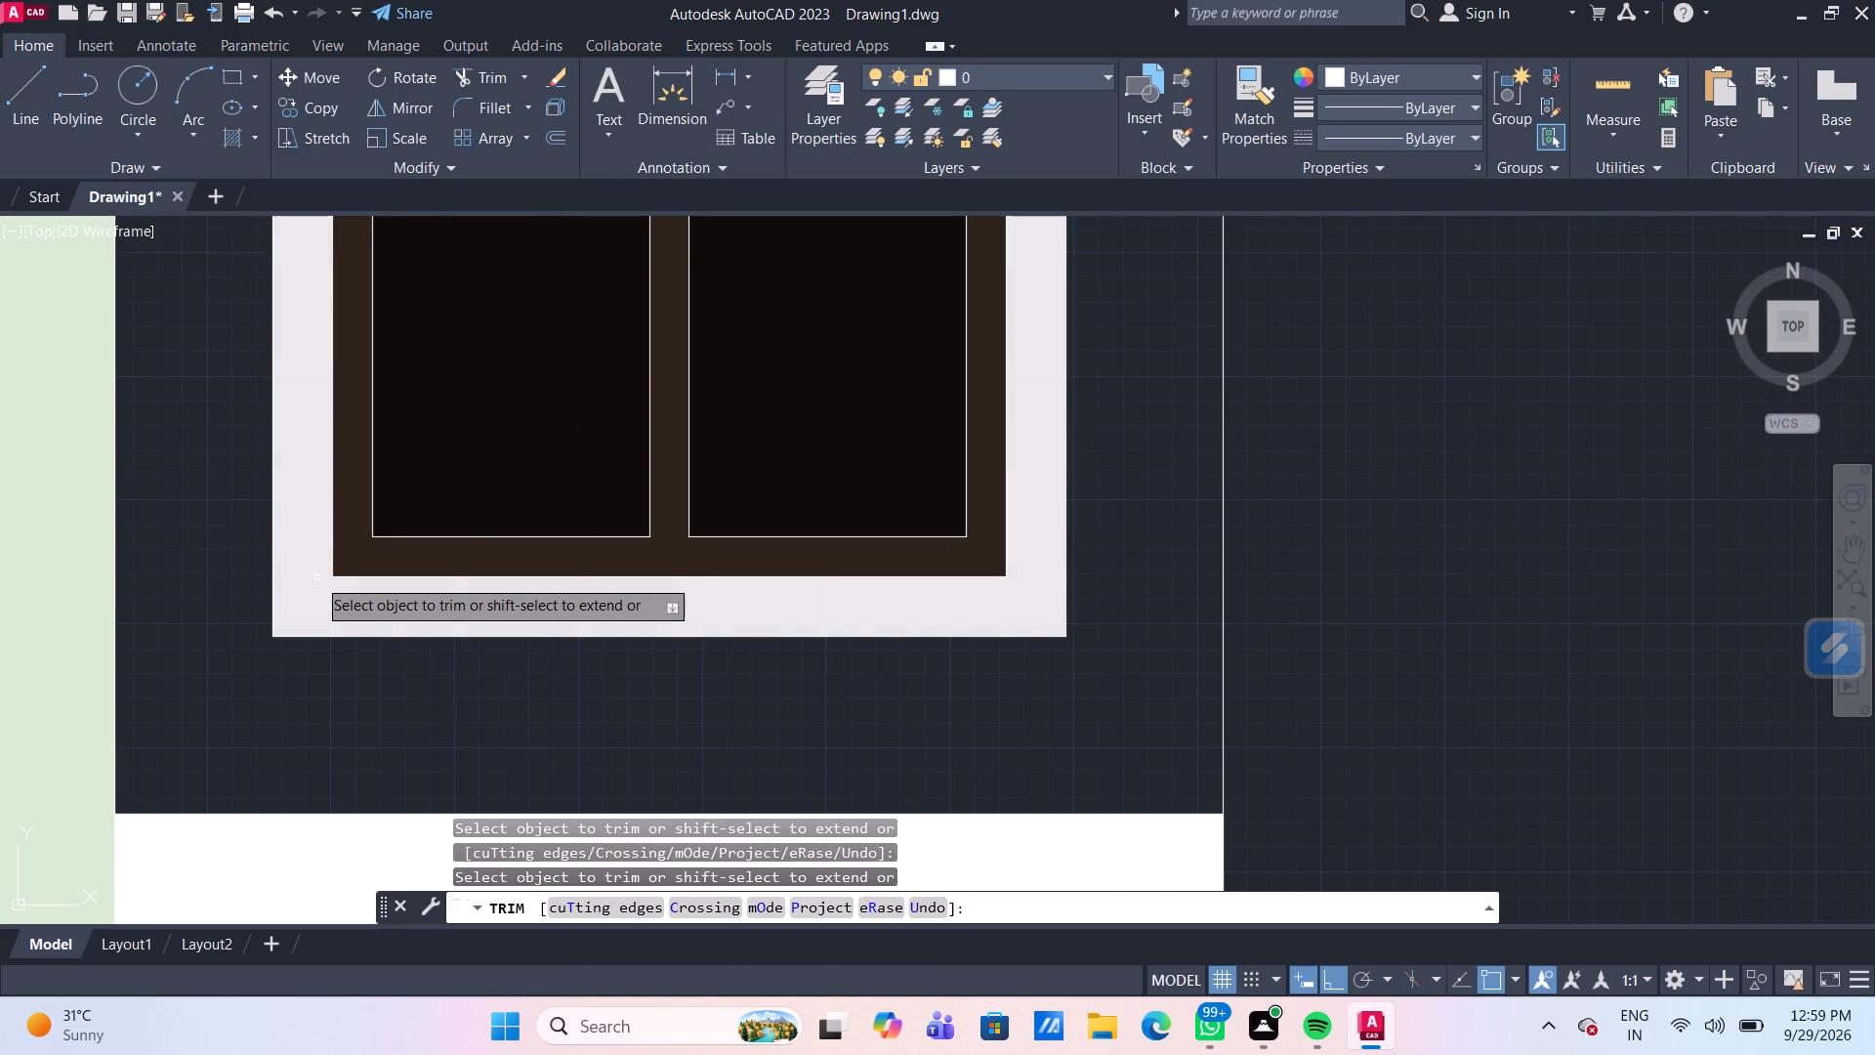
pyautogui.scroll(-2, 842, 662)
pyautogui.press('Escape')
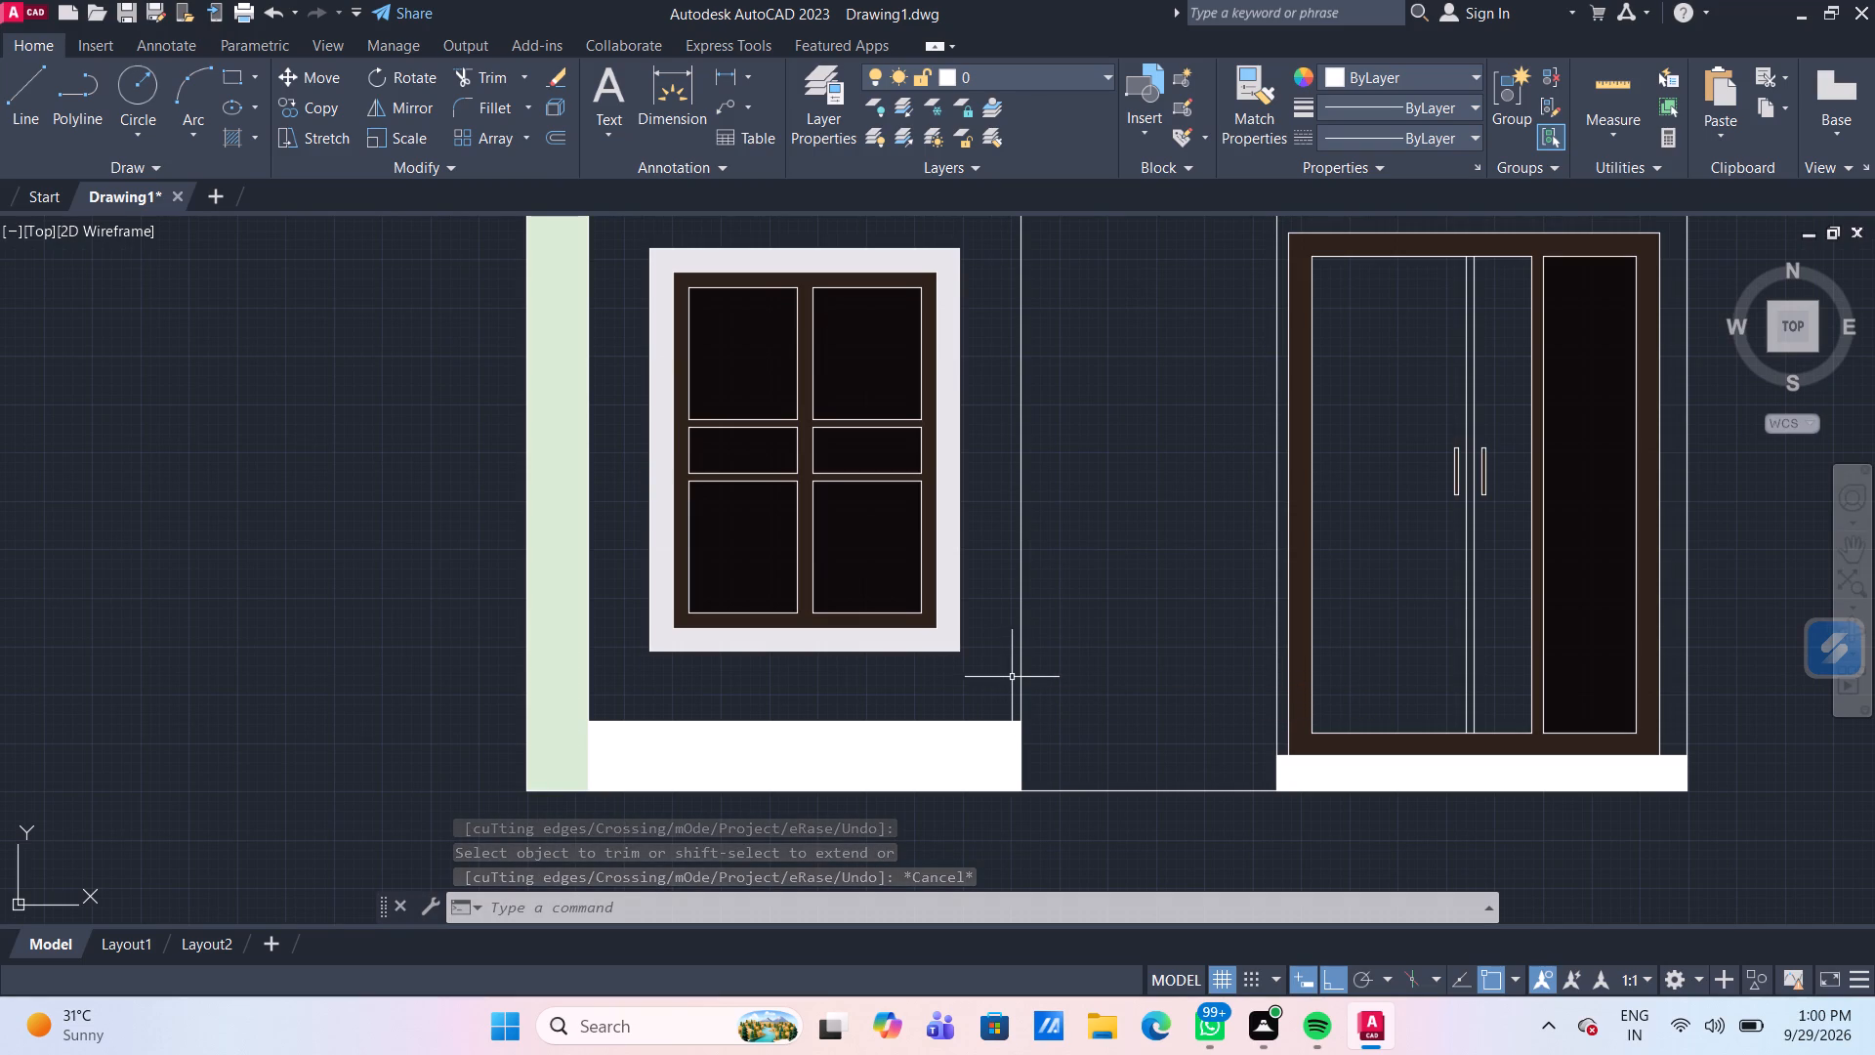
# Fill the wall area around the ground-floor window border with a solid hatch in true colour 69,99,85.
pyautogui.scroll(-1, 1112, 622)
pyautogui.moveTo(1126, 630); pyautogui.dragTo(831, 702, button='middle')
pyautogui.scroll(-2, 829, 686)
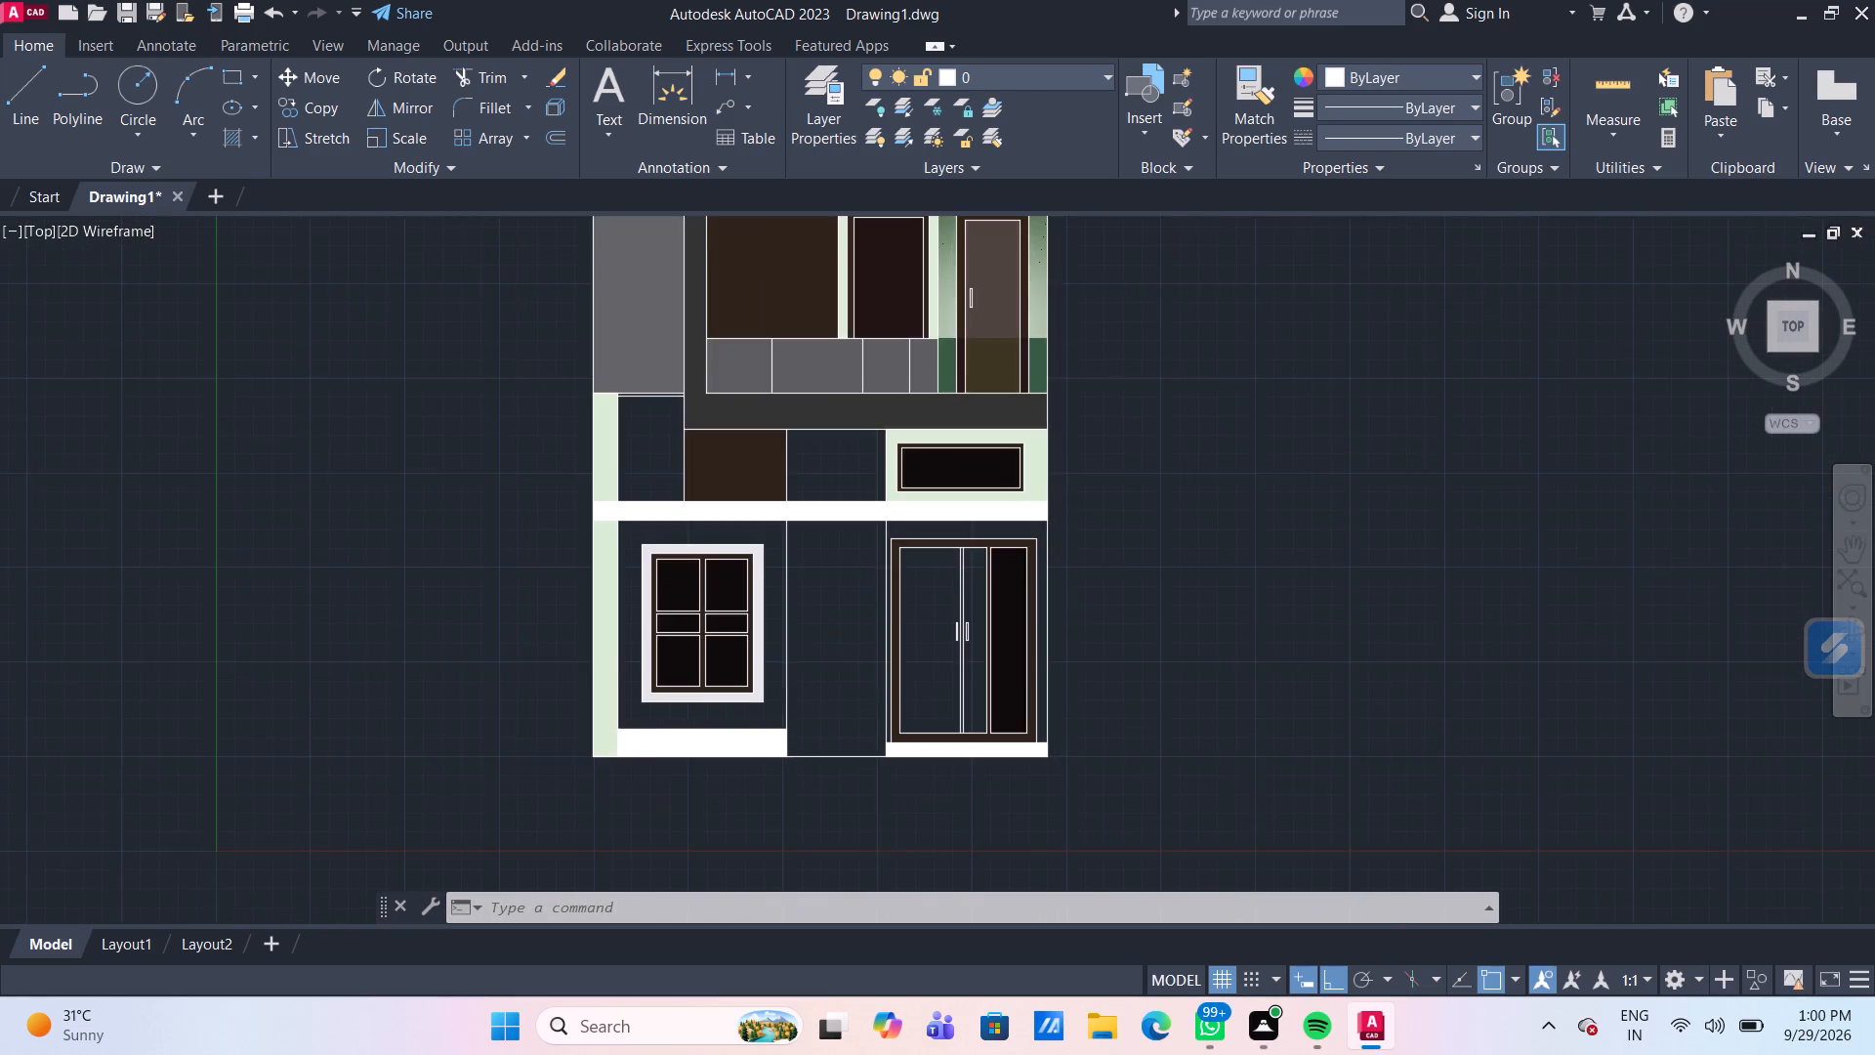
pyautogui.scroll(1, 834, 630)
pyautogui.moveTo(836, 631); pyautogui.dragTo(675, 606, button='middle')
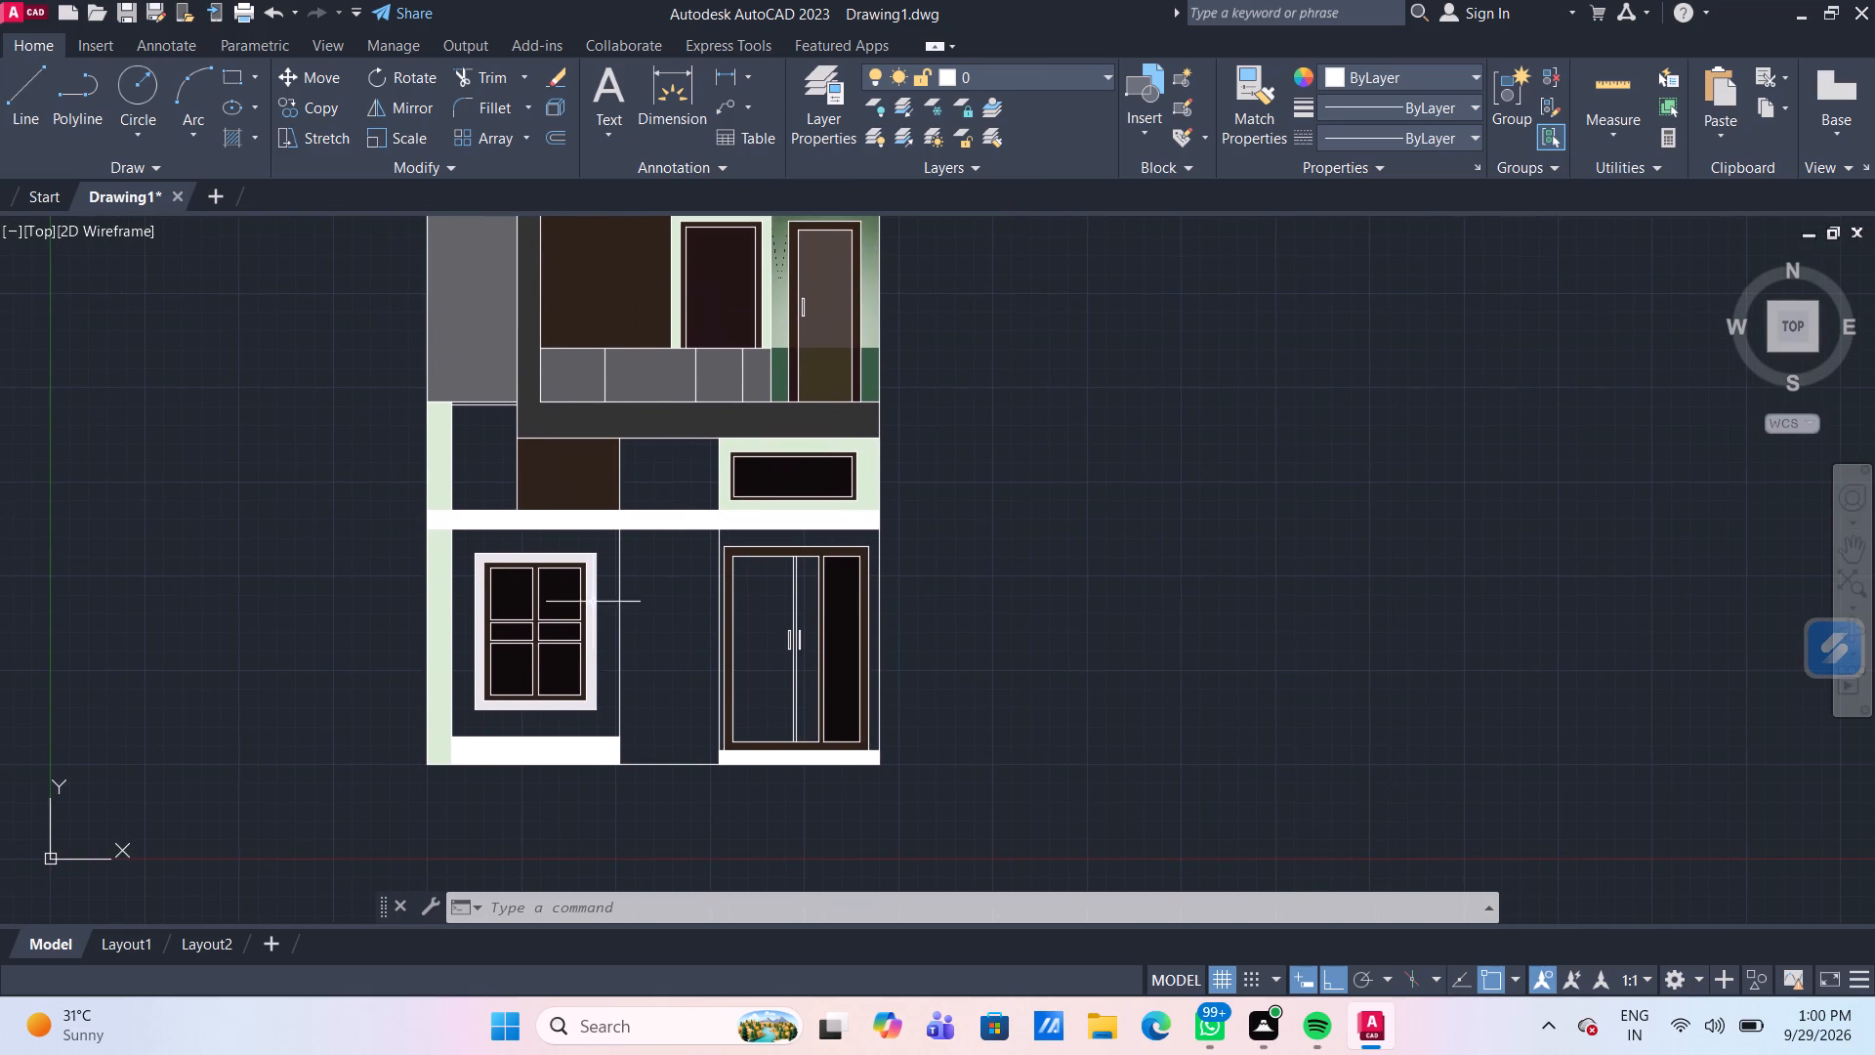
pyautogui.click(249, 147)
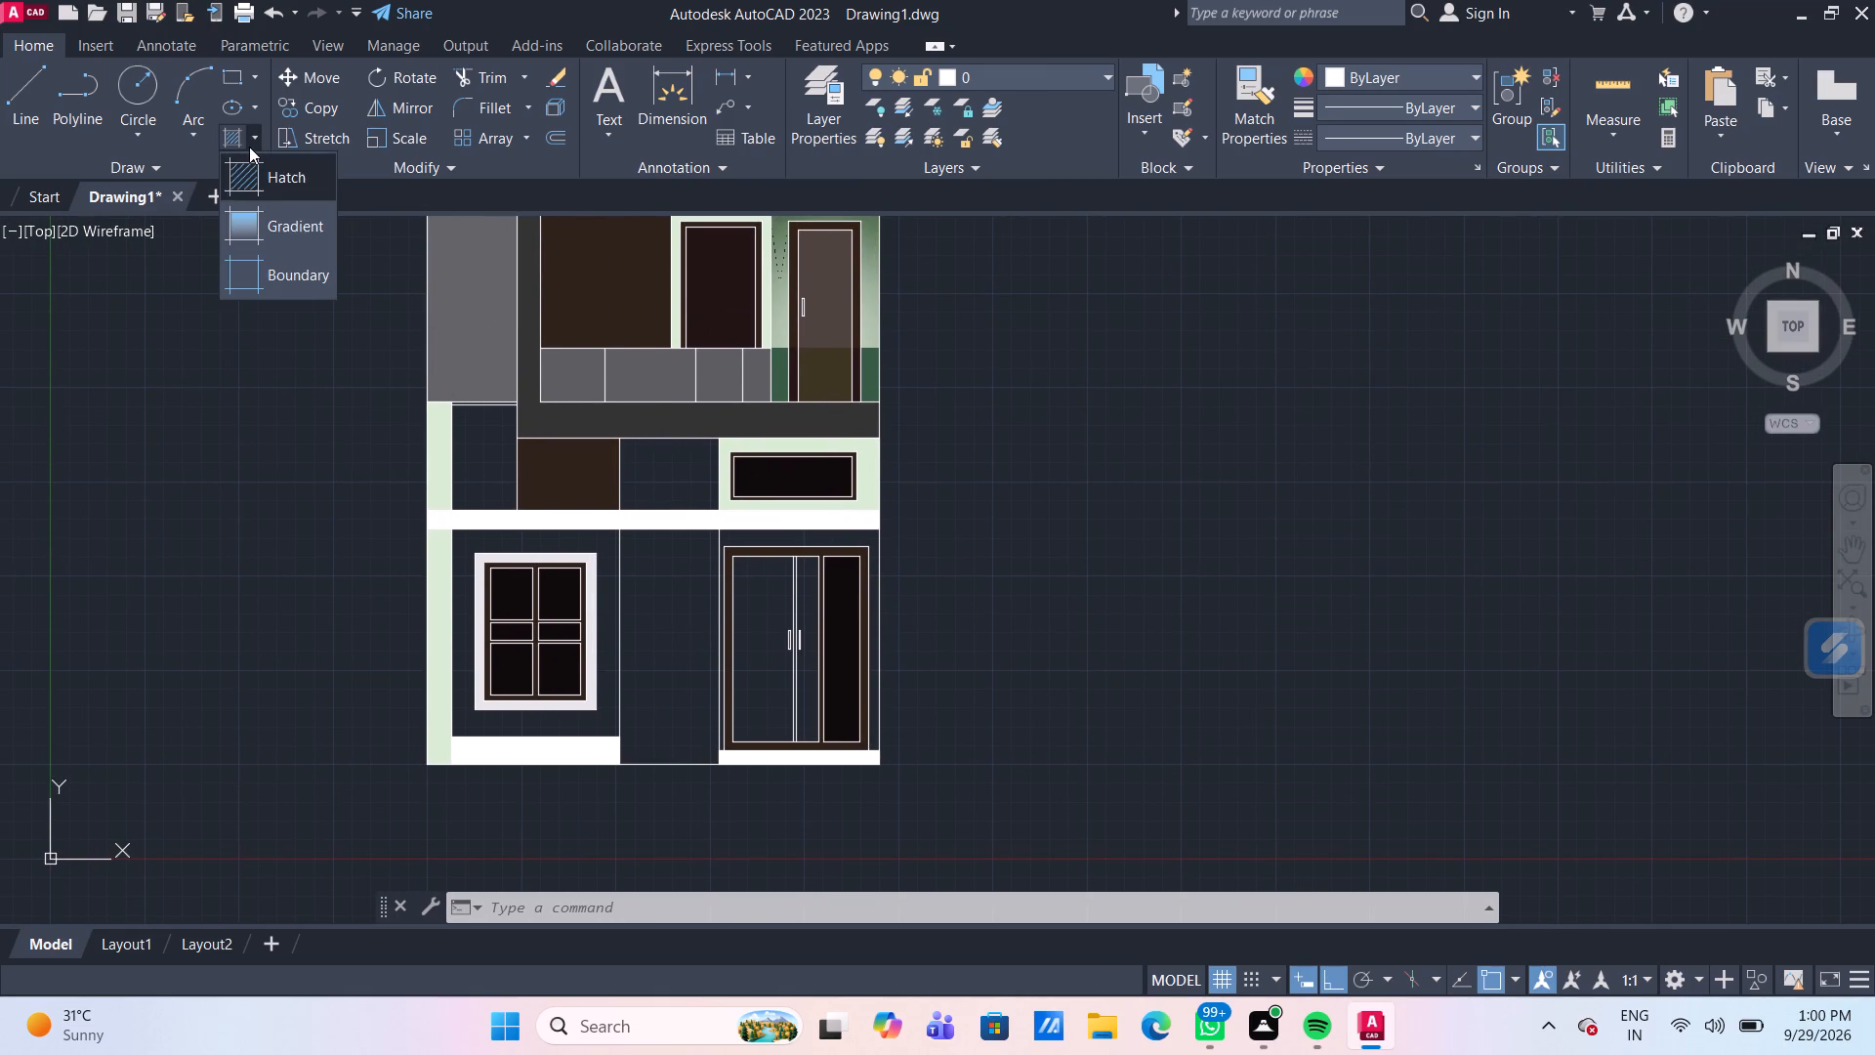
pyautogui.click(272, 175)
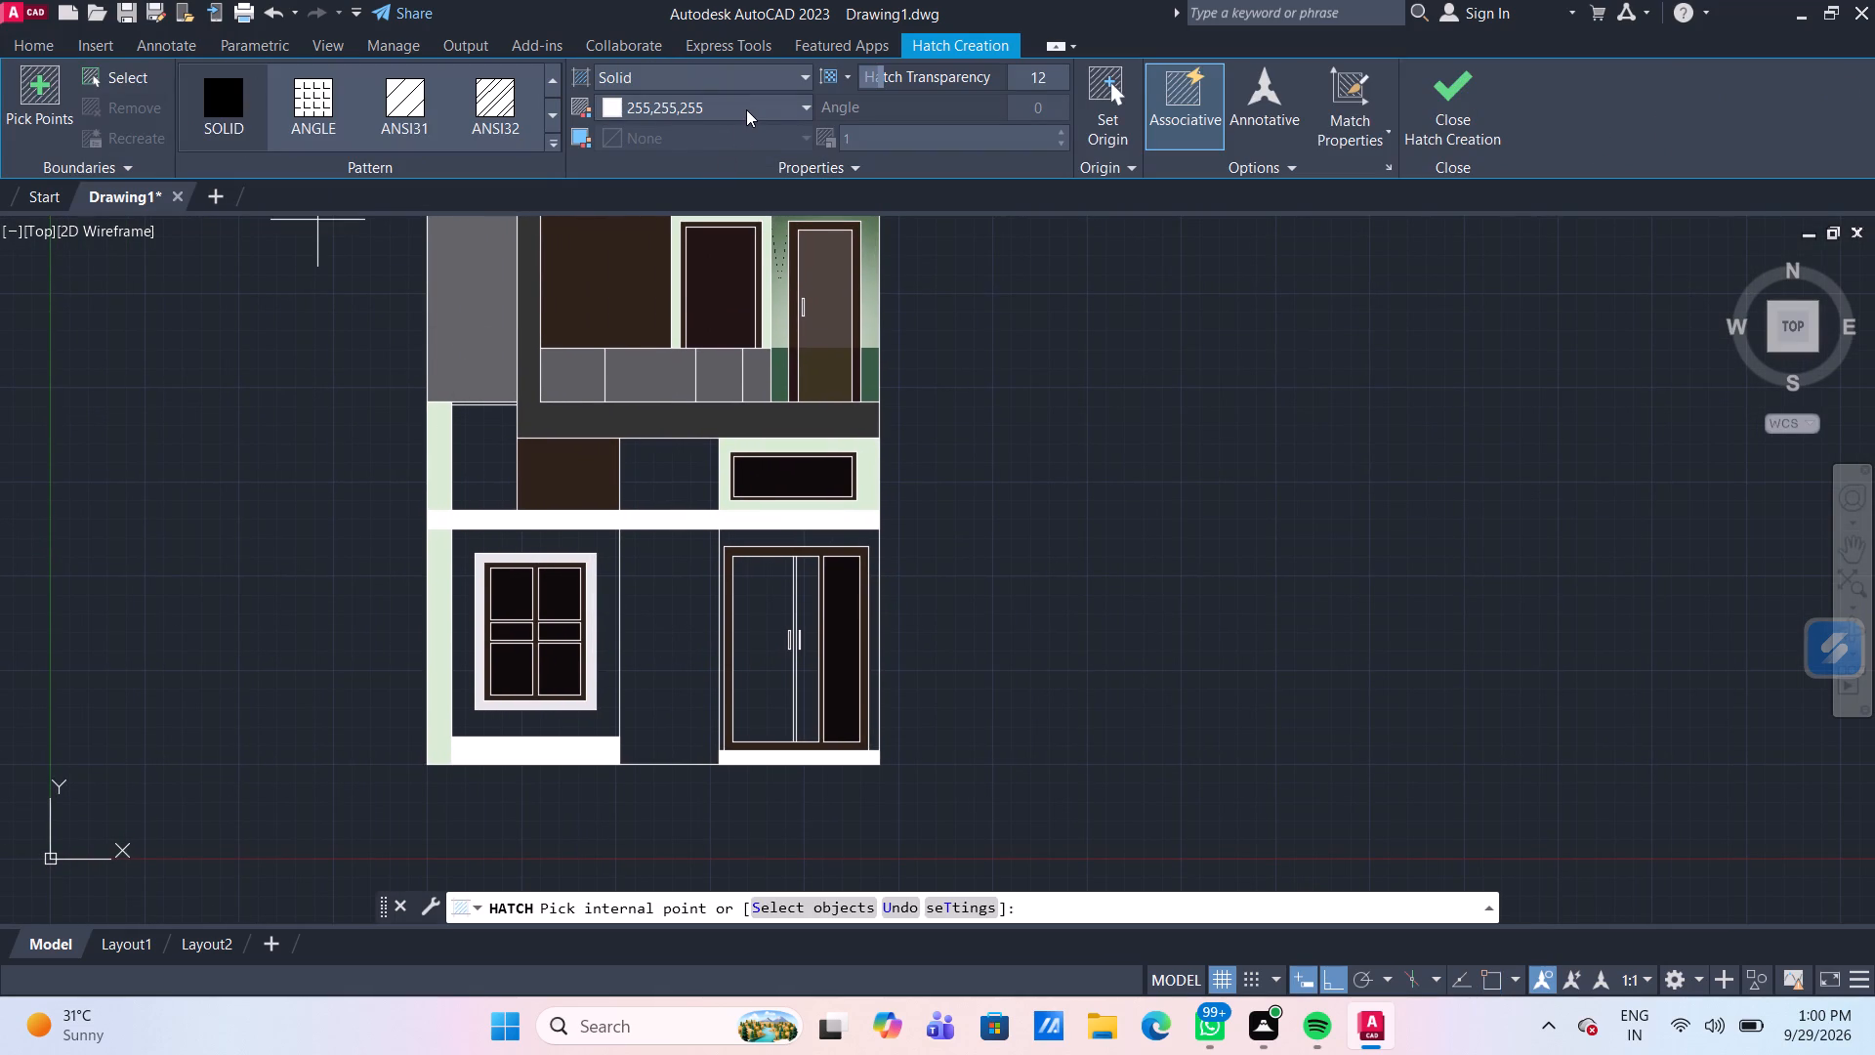
pyautogui.click(746, 109)
pyautogui.click(615, 264)
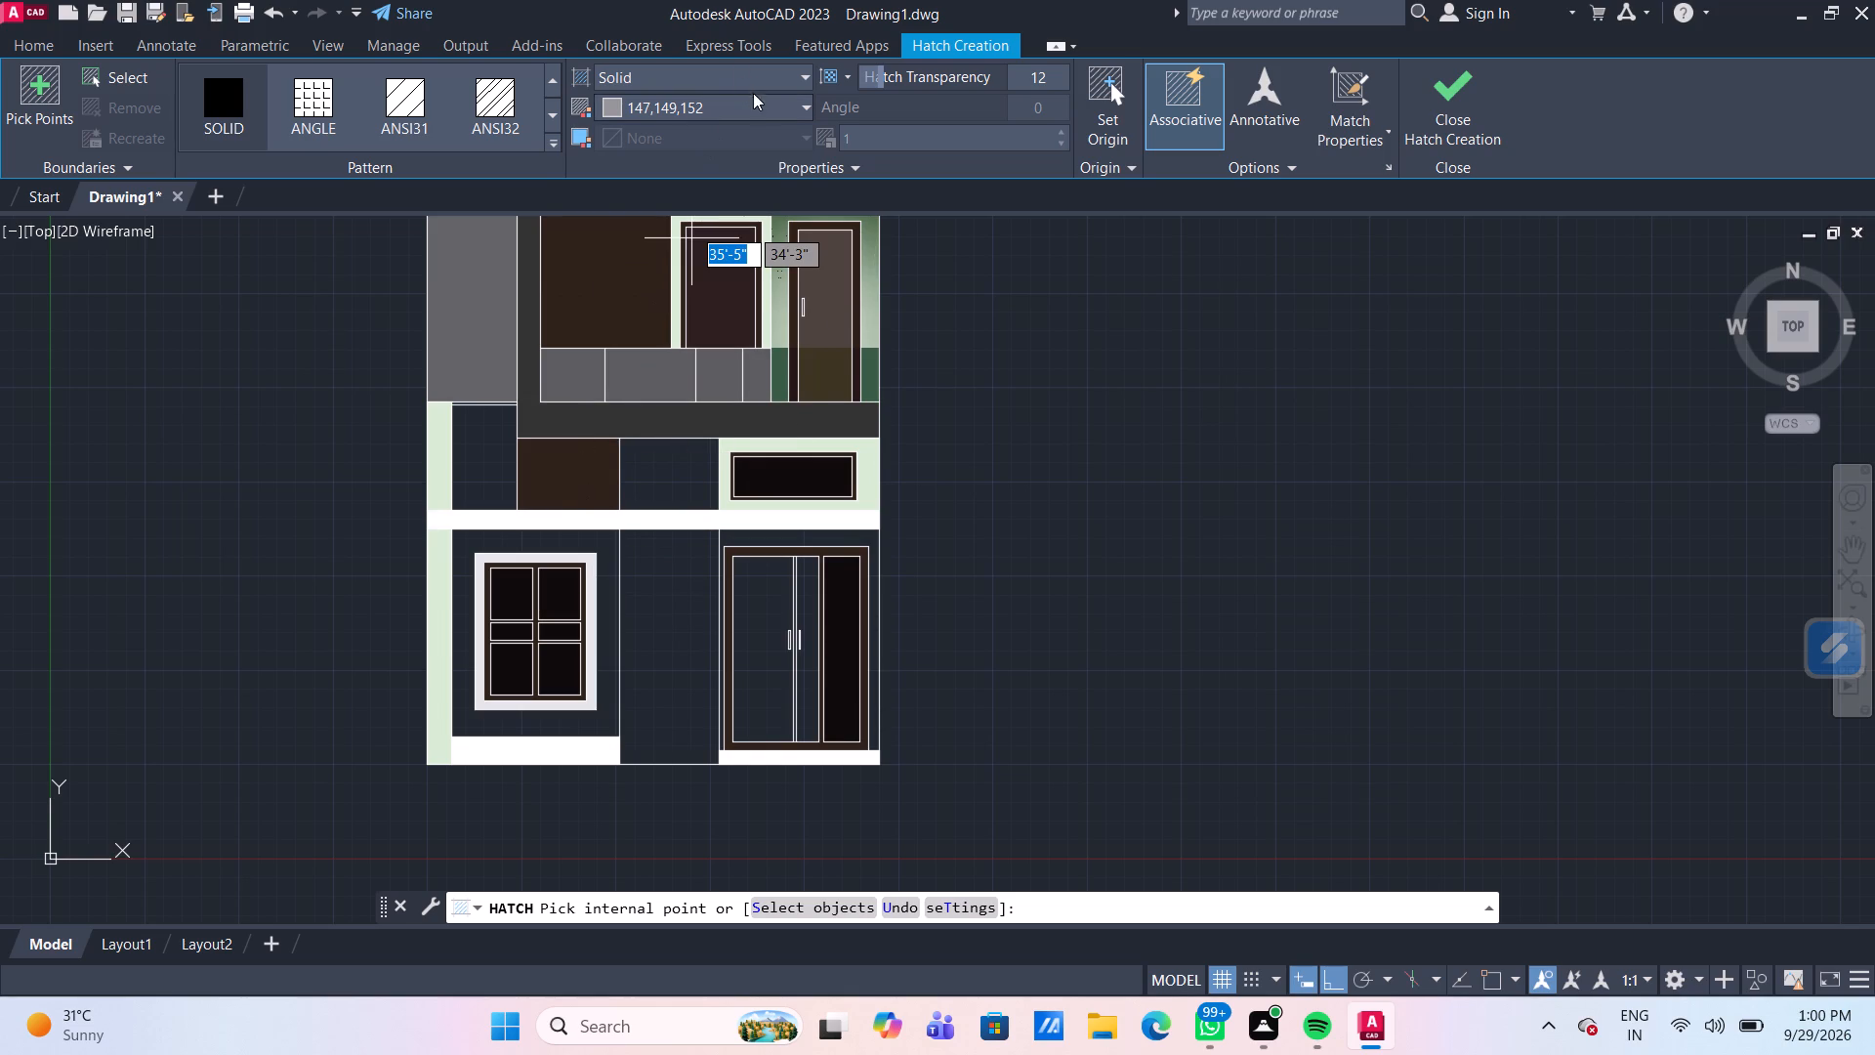
pyautogui.click(766, 117)
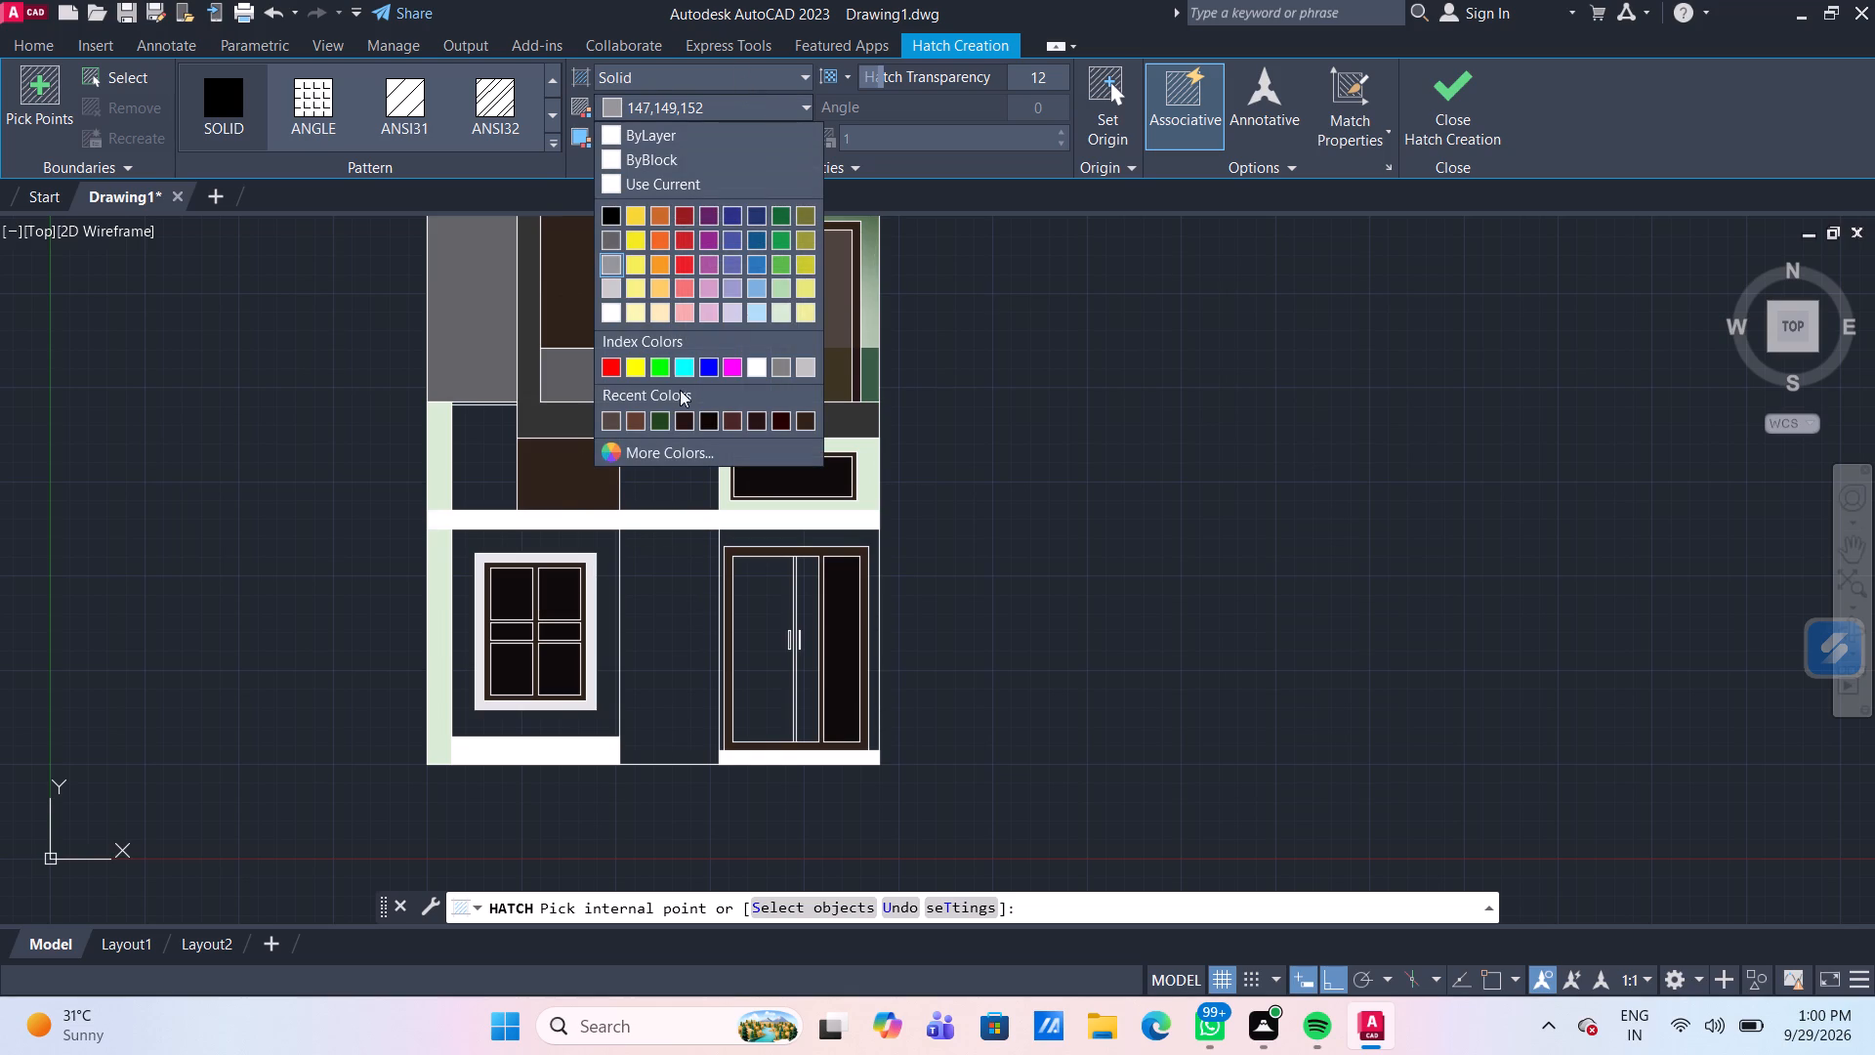
pyautogui.click(668, 455)
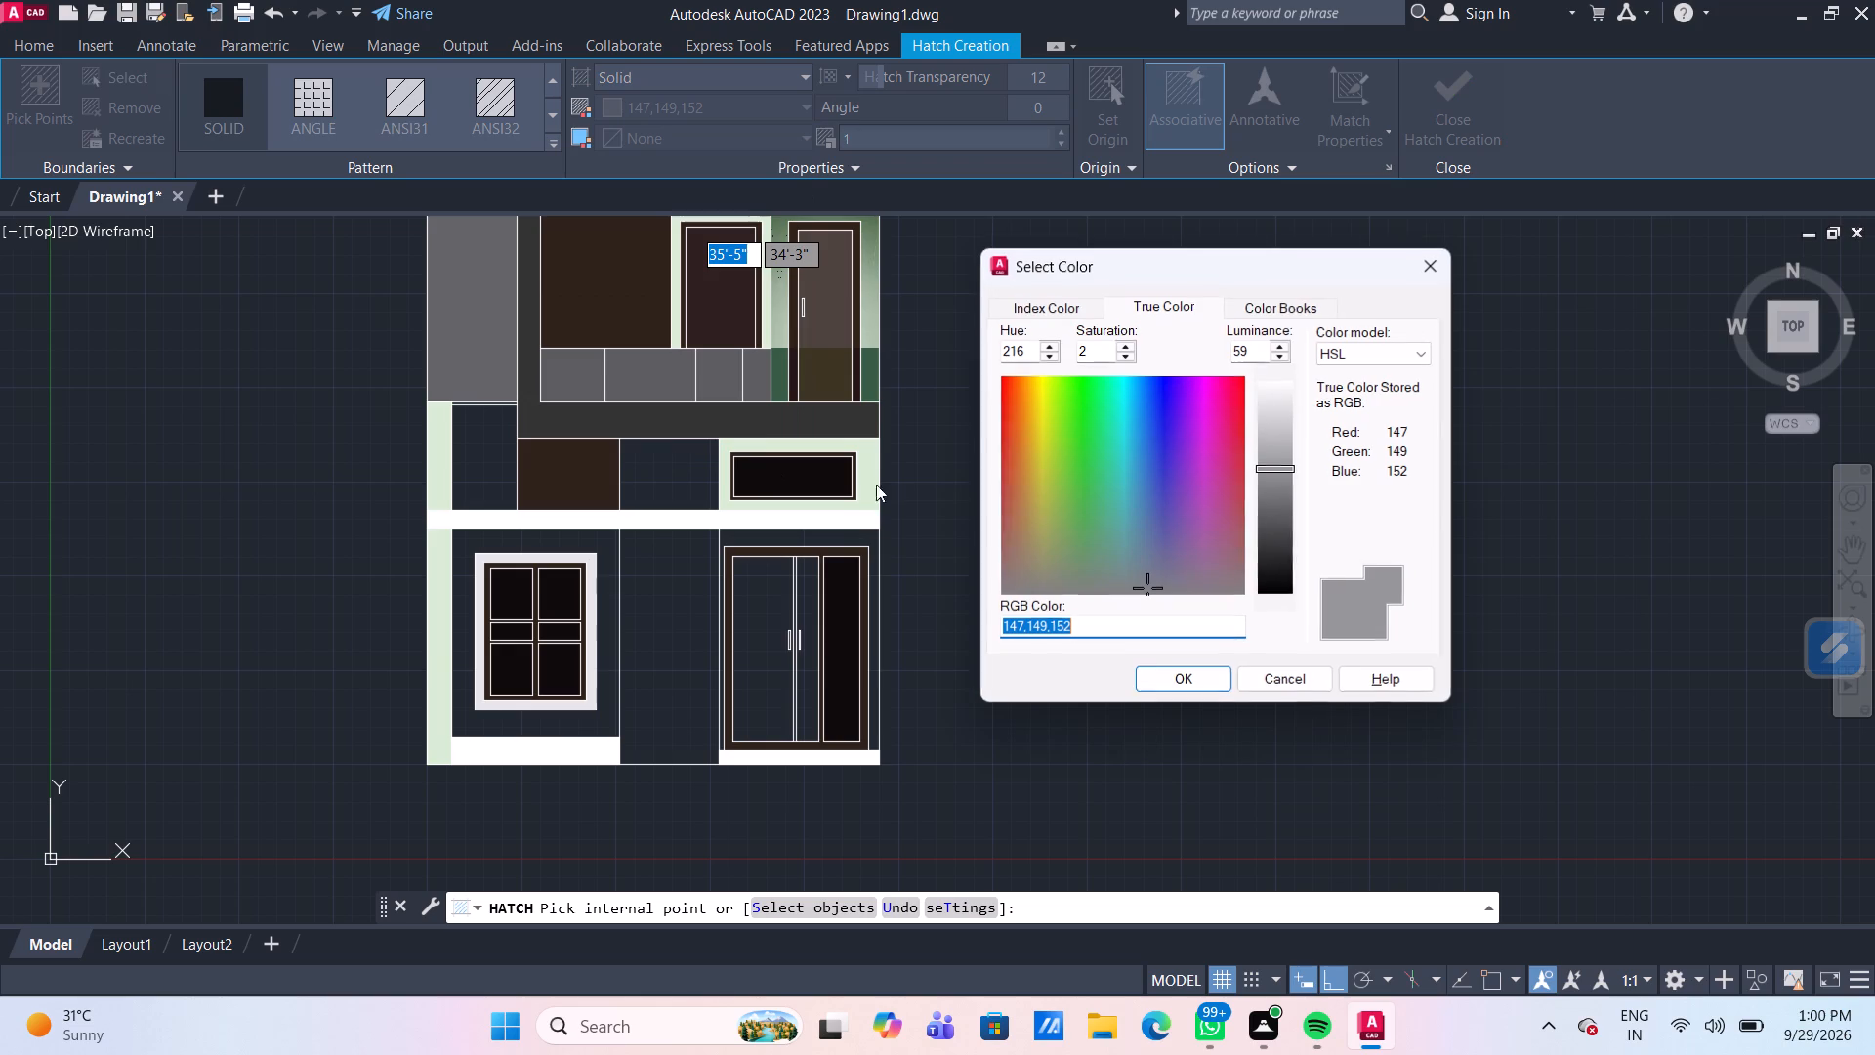
pyautogui.click(1285, 507)
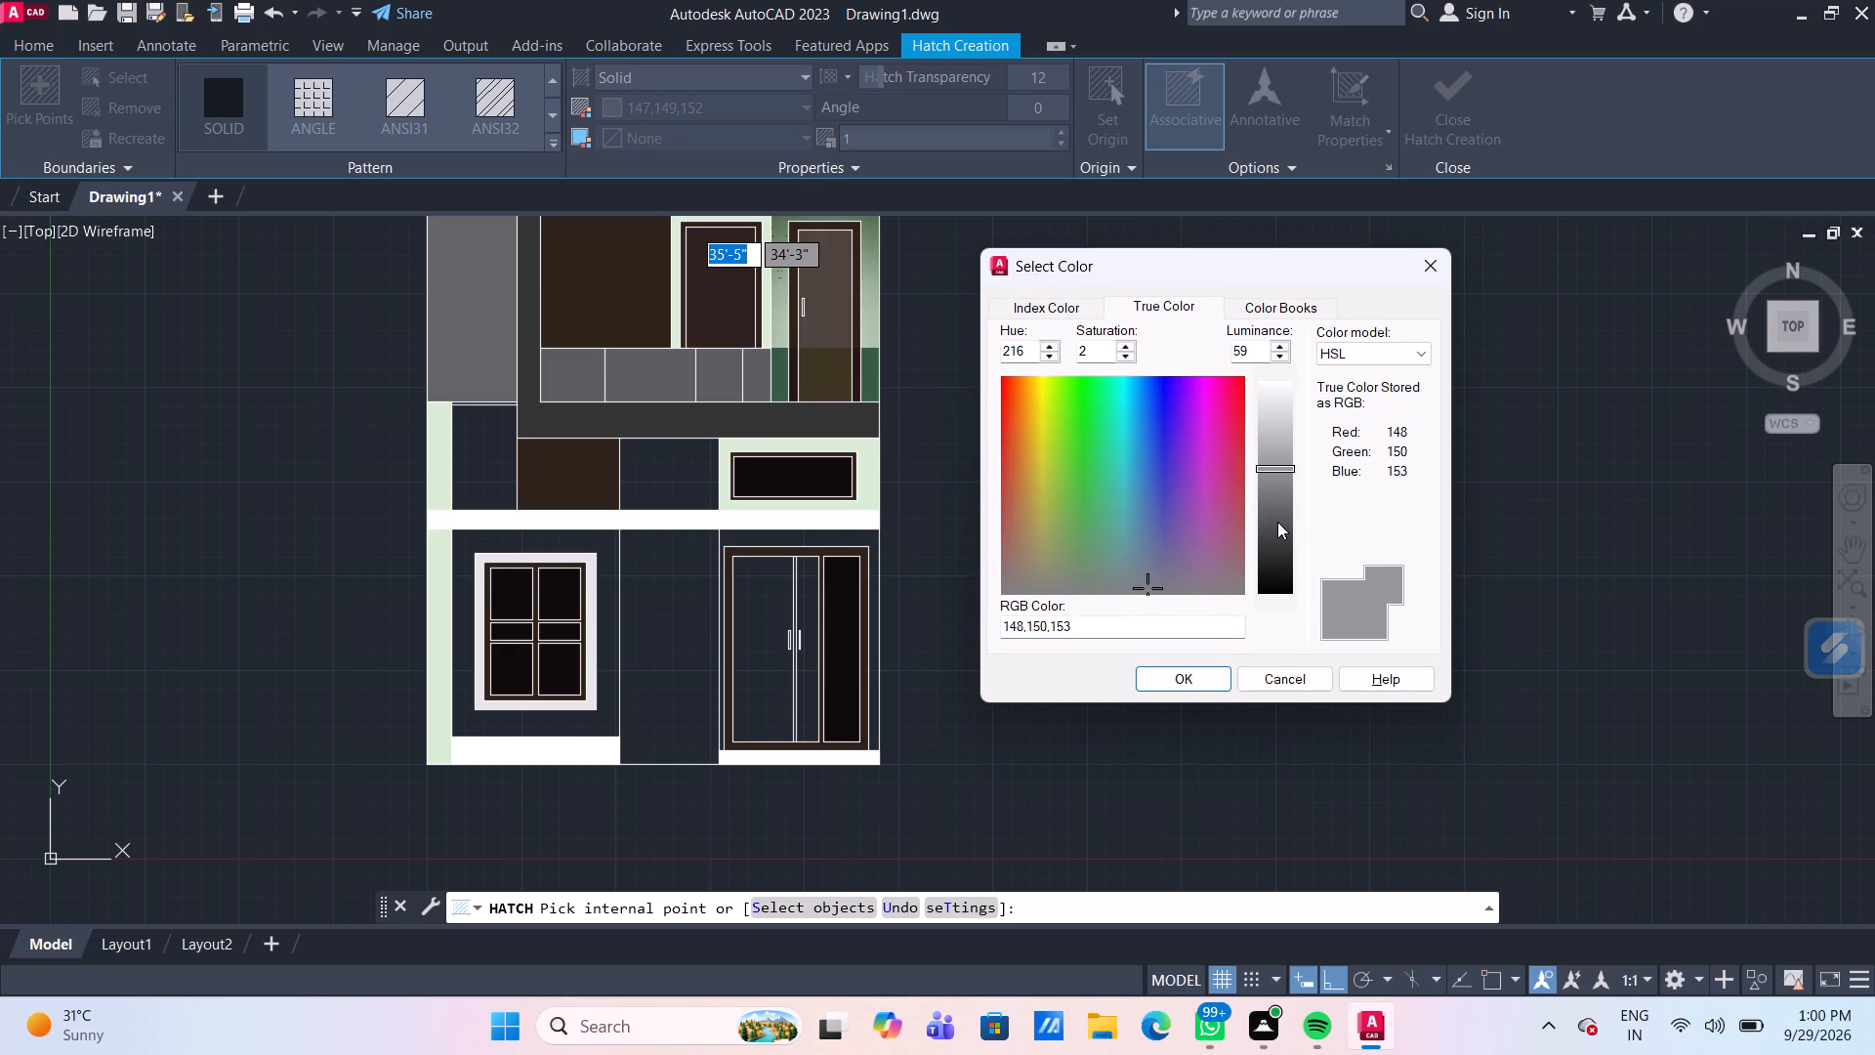
pyautogui.click(1275, 523)
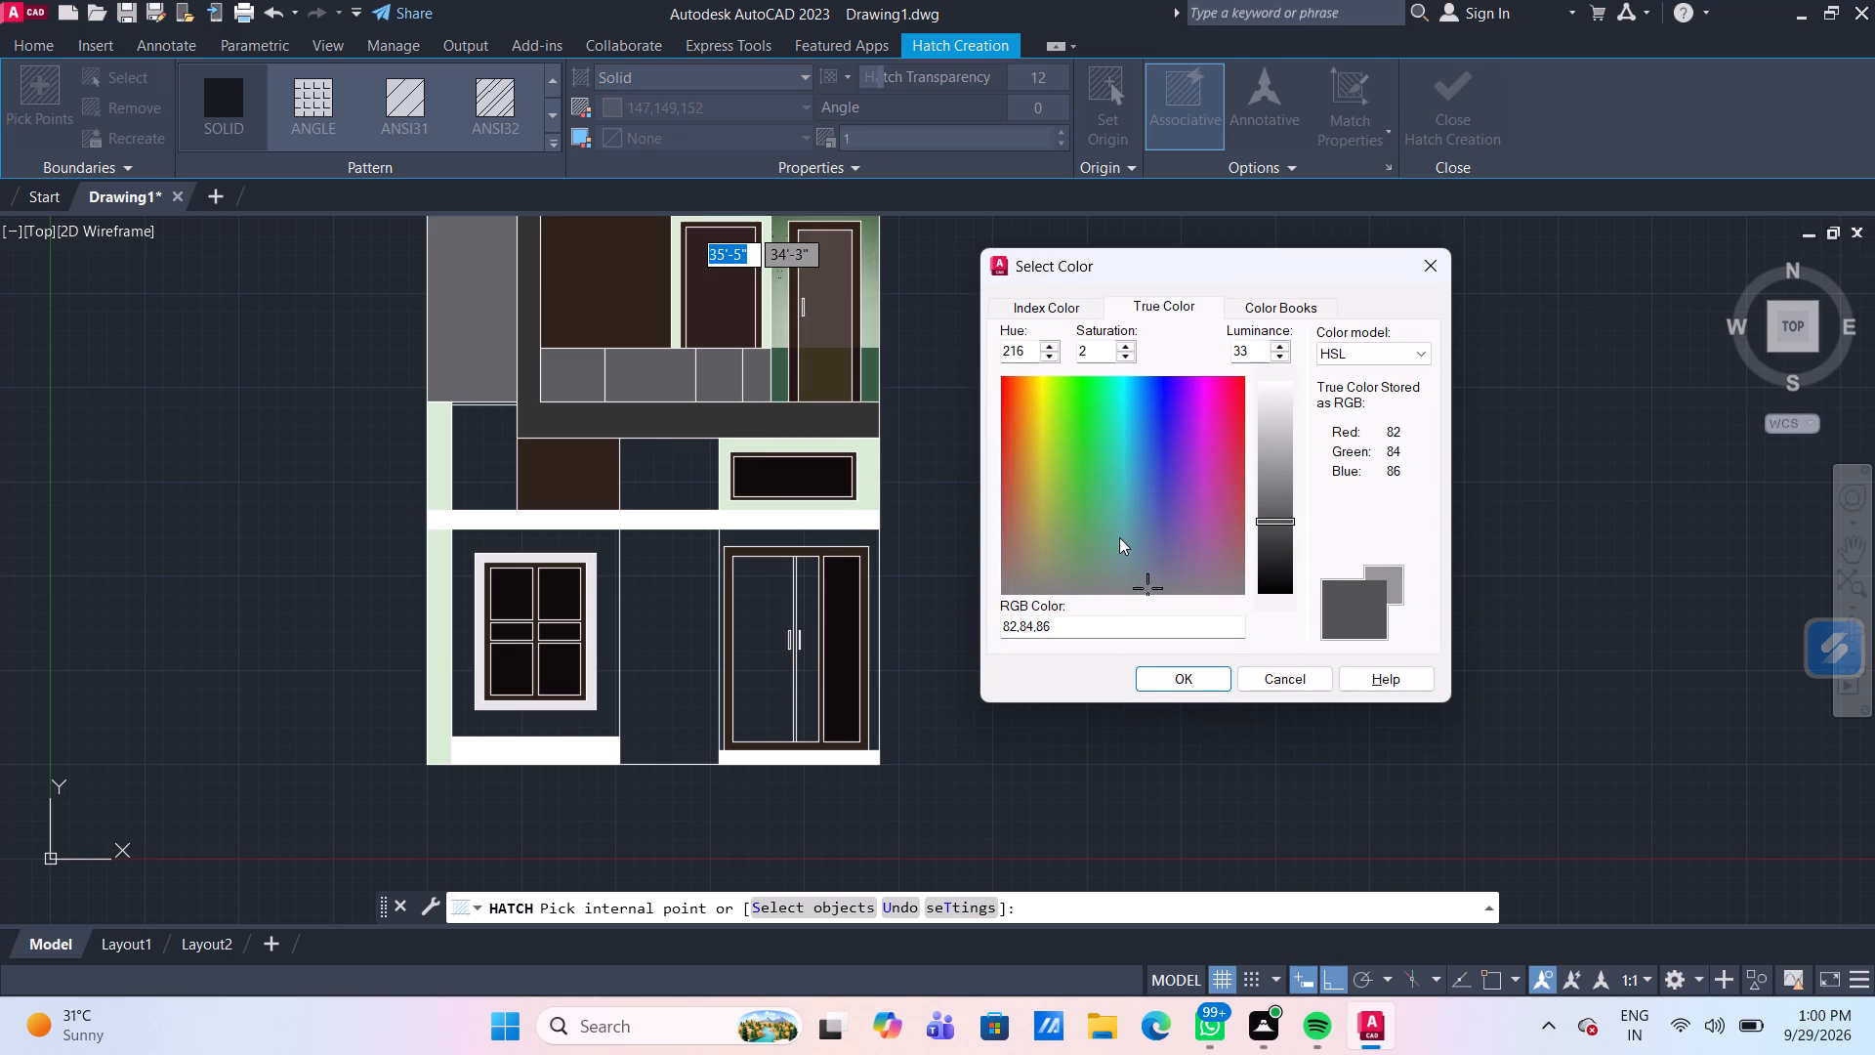
pyautogui.click(1124, 579)
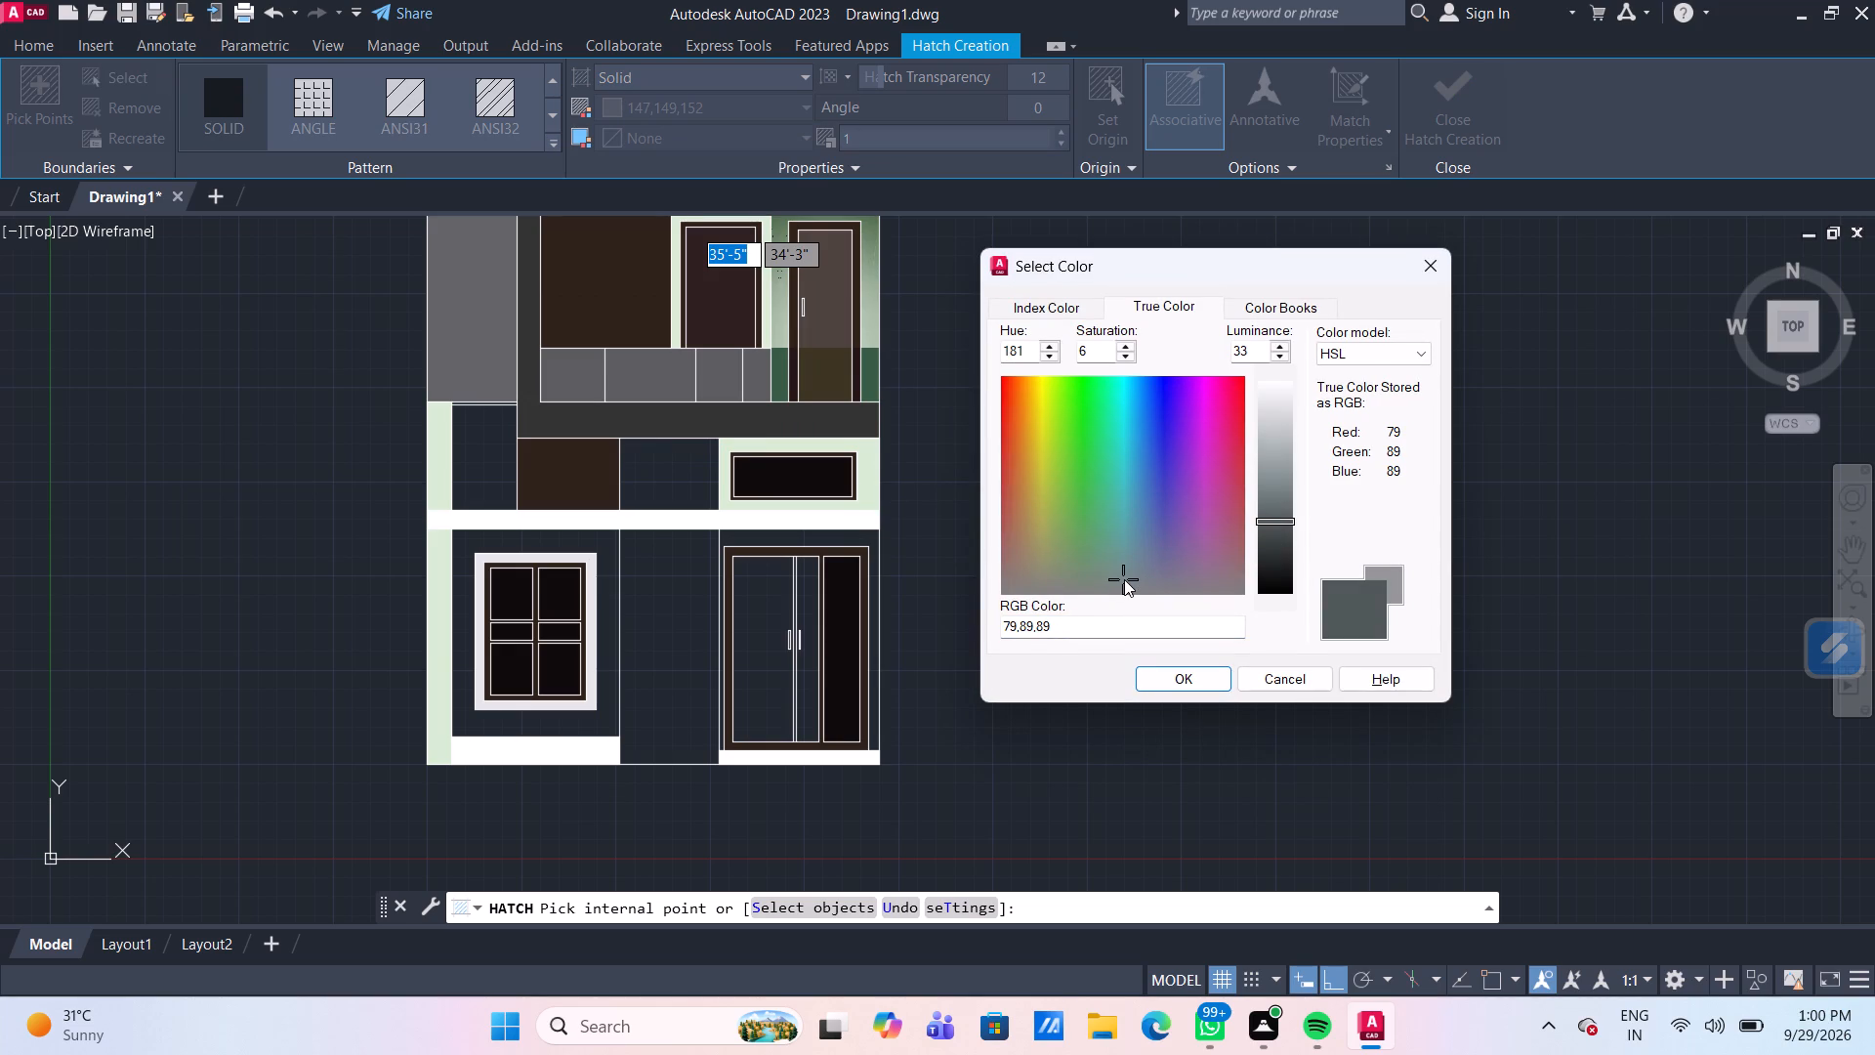
pyautogui.click(1113, 566)
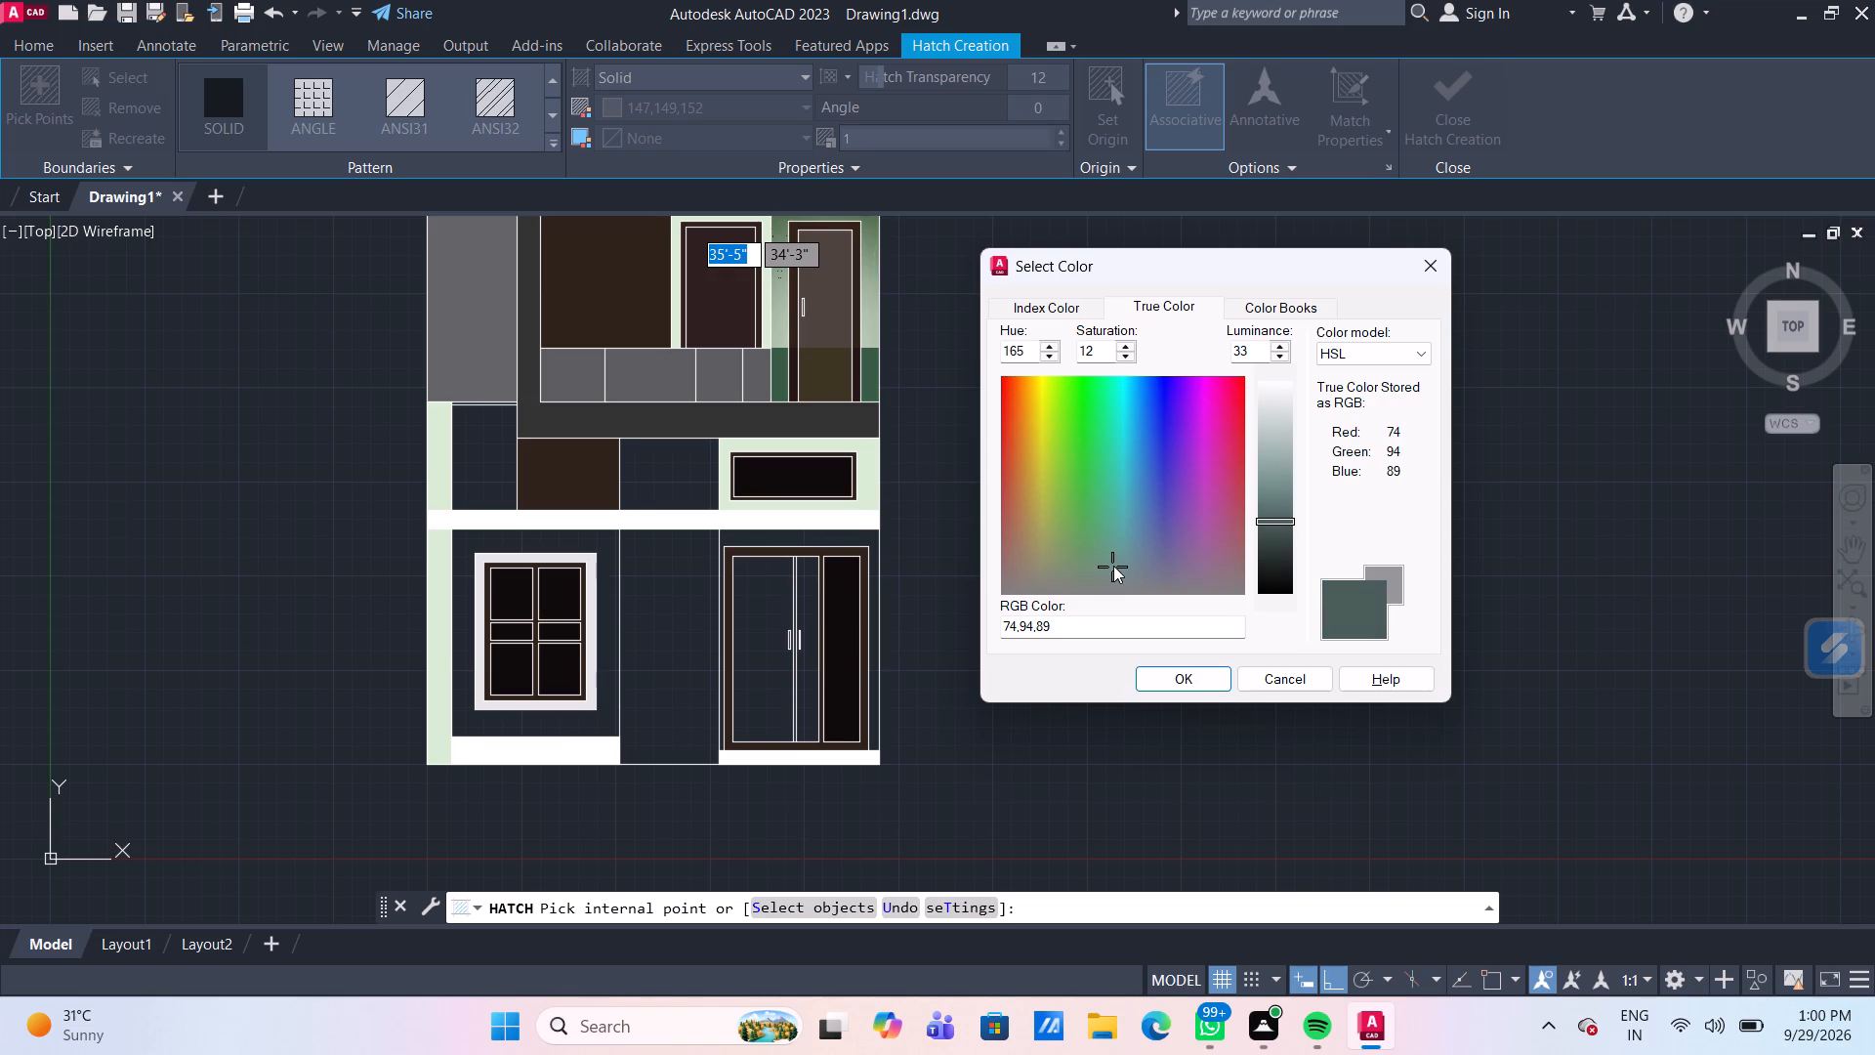
pyautogui.click(1104, 554)
pyautogui.click(1187, 680)
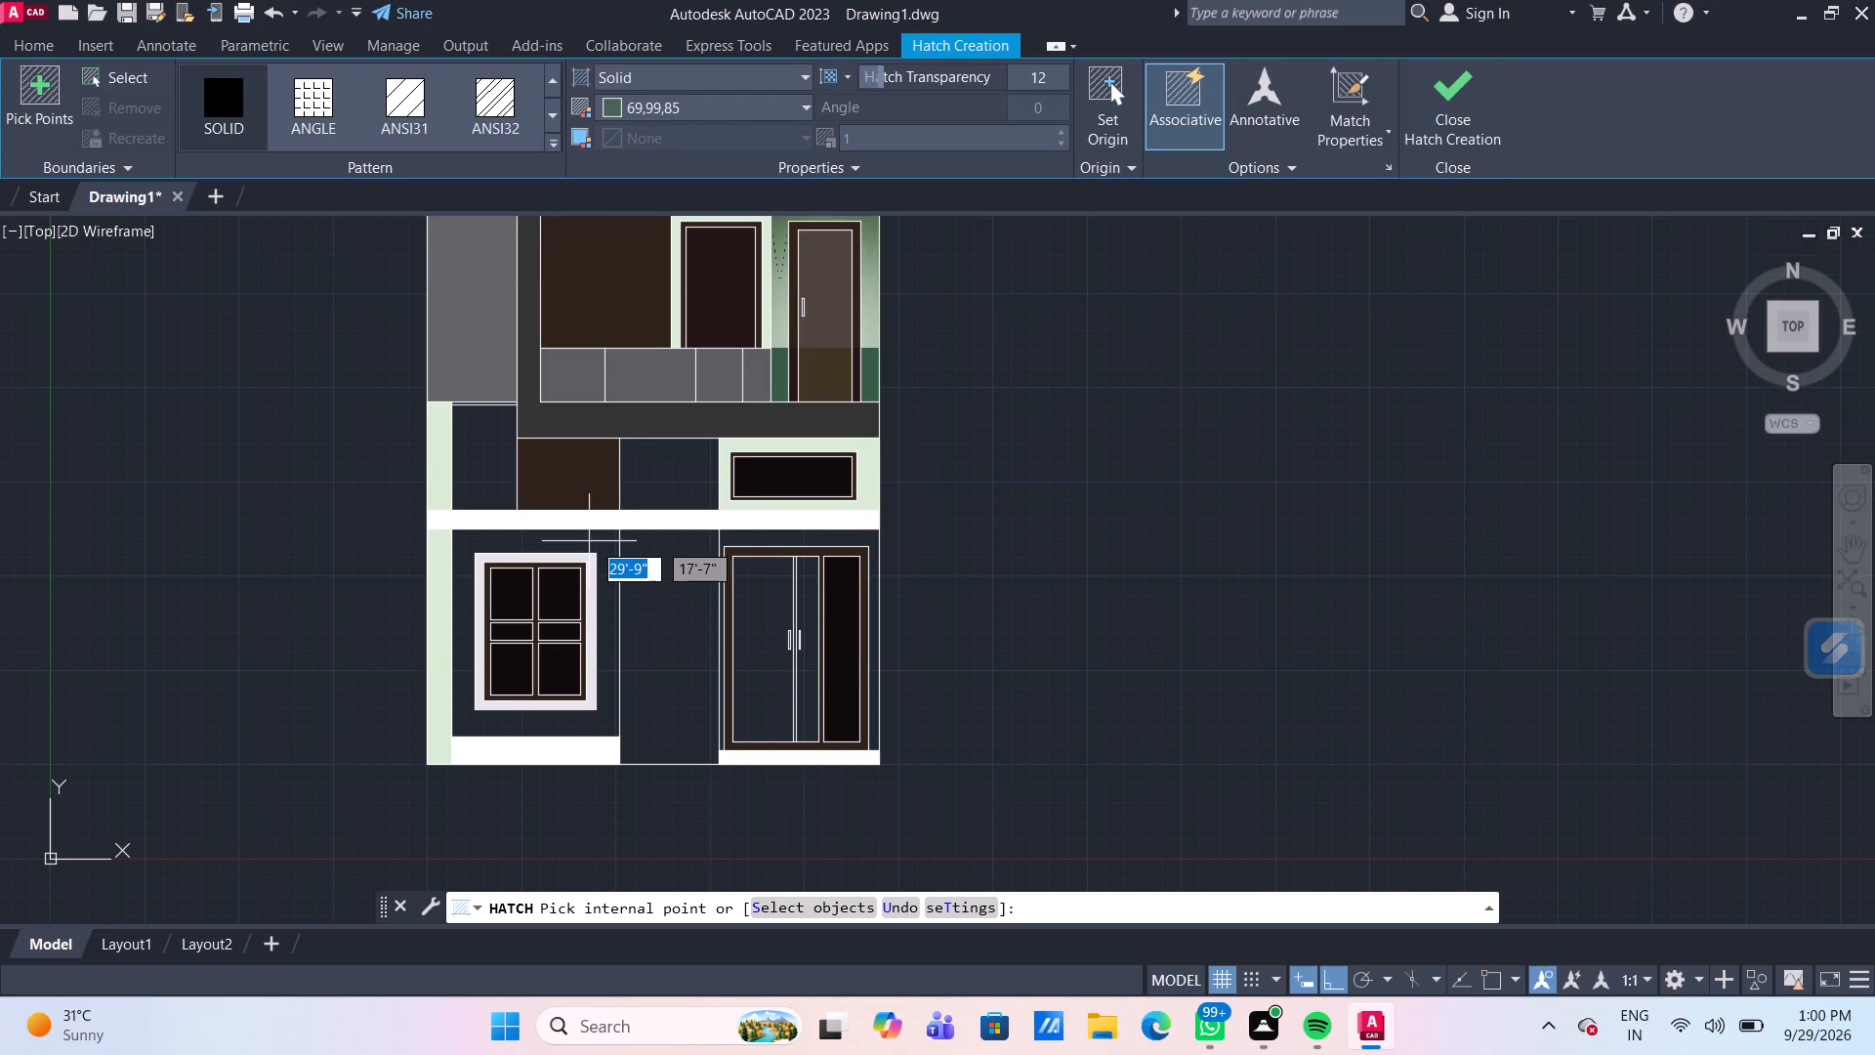
pyautogui.click(592, 541)
pyautogui.press('Return')
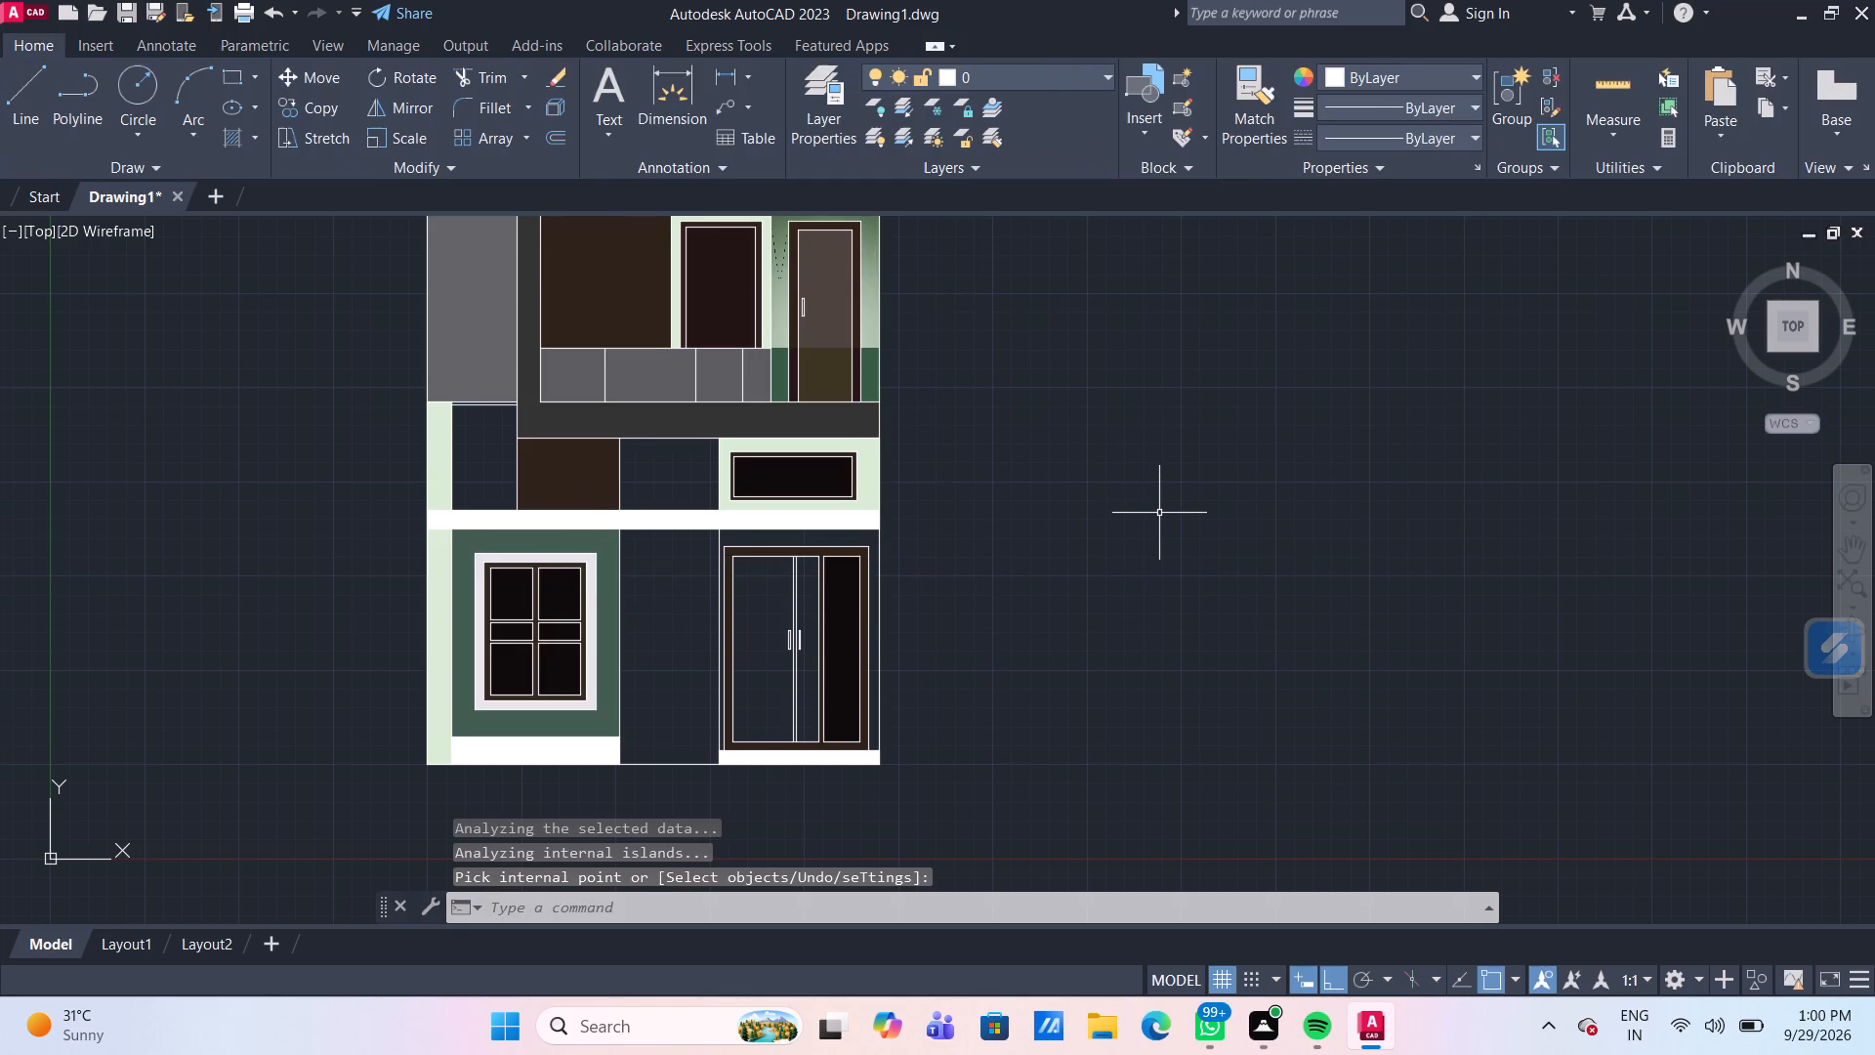
pyautogui.scroll(-1, 1072, 583)
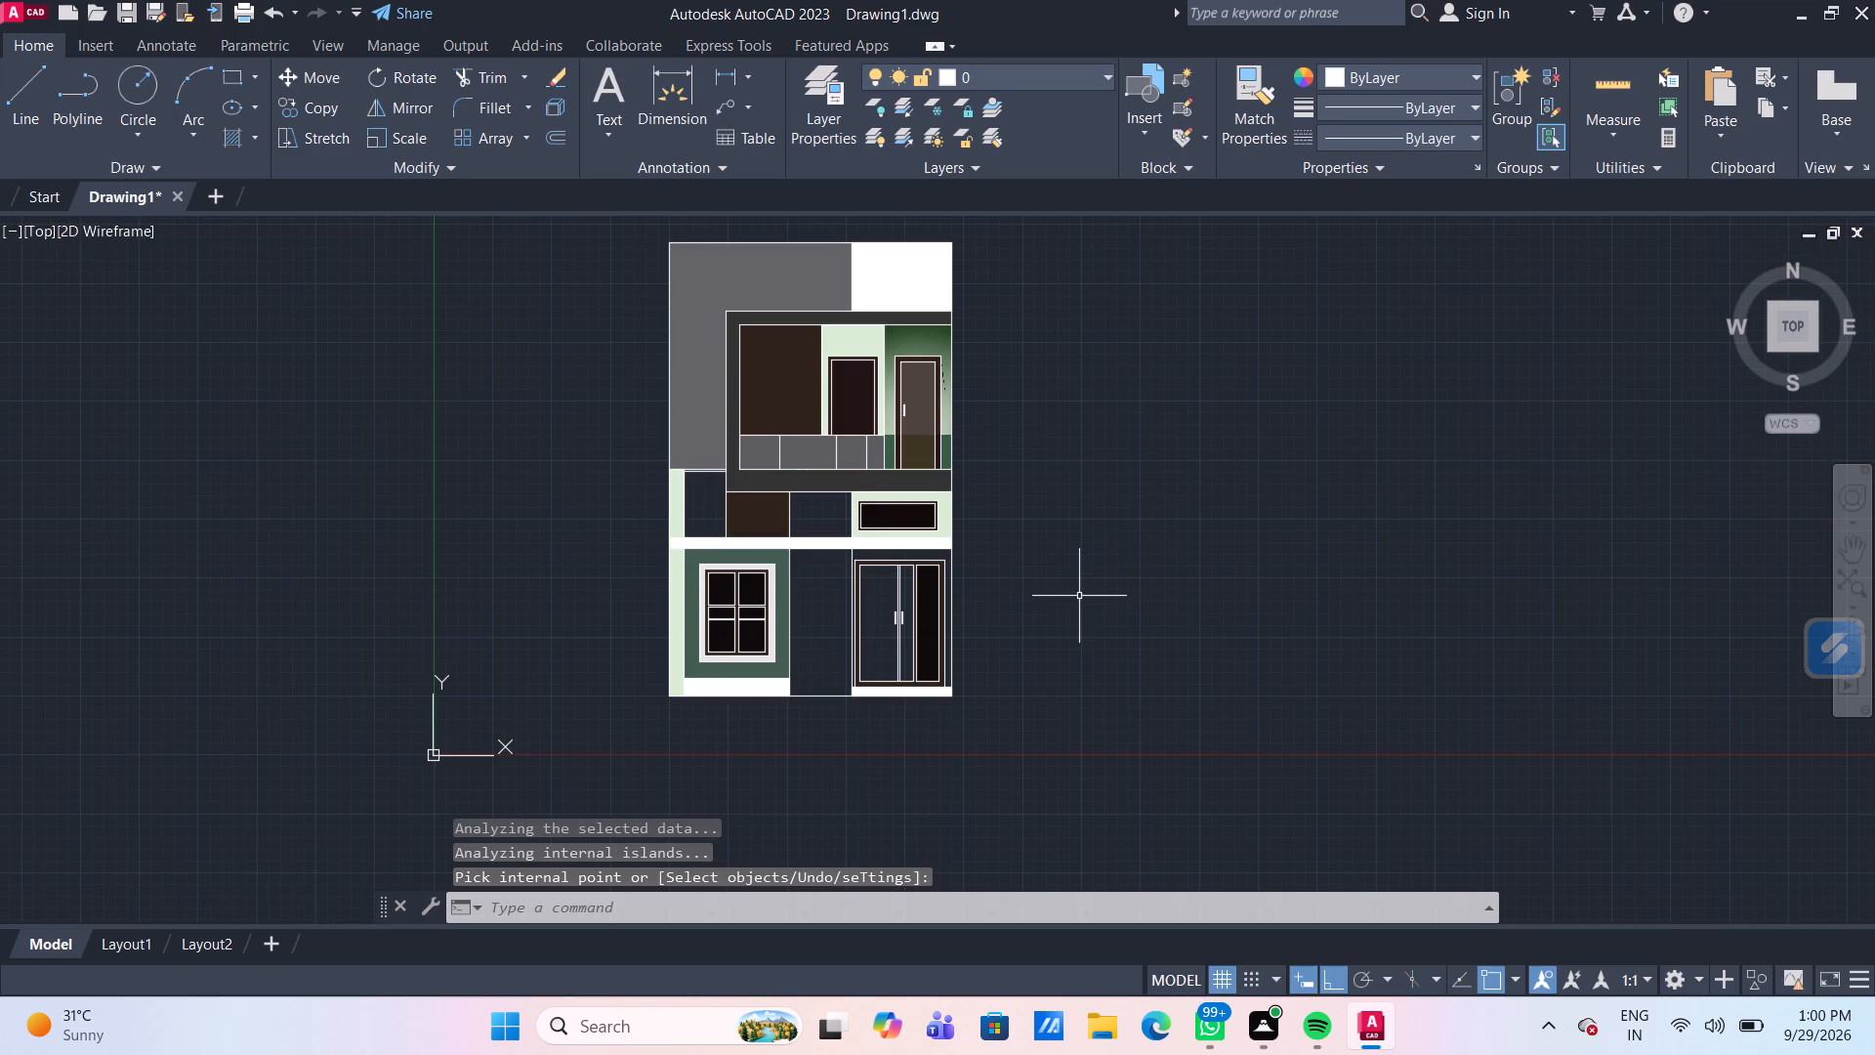
# Fill the thin strip directly under the grey upper-floor wall, beside the pale green strip, with a solid hatch in 14,7,7.
pyautogui.moveTo(1079, 595); pyautogui.dragTo(1011, 613, button='middle')
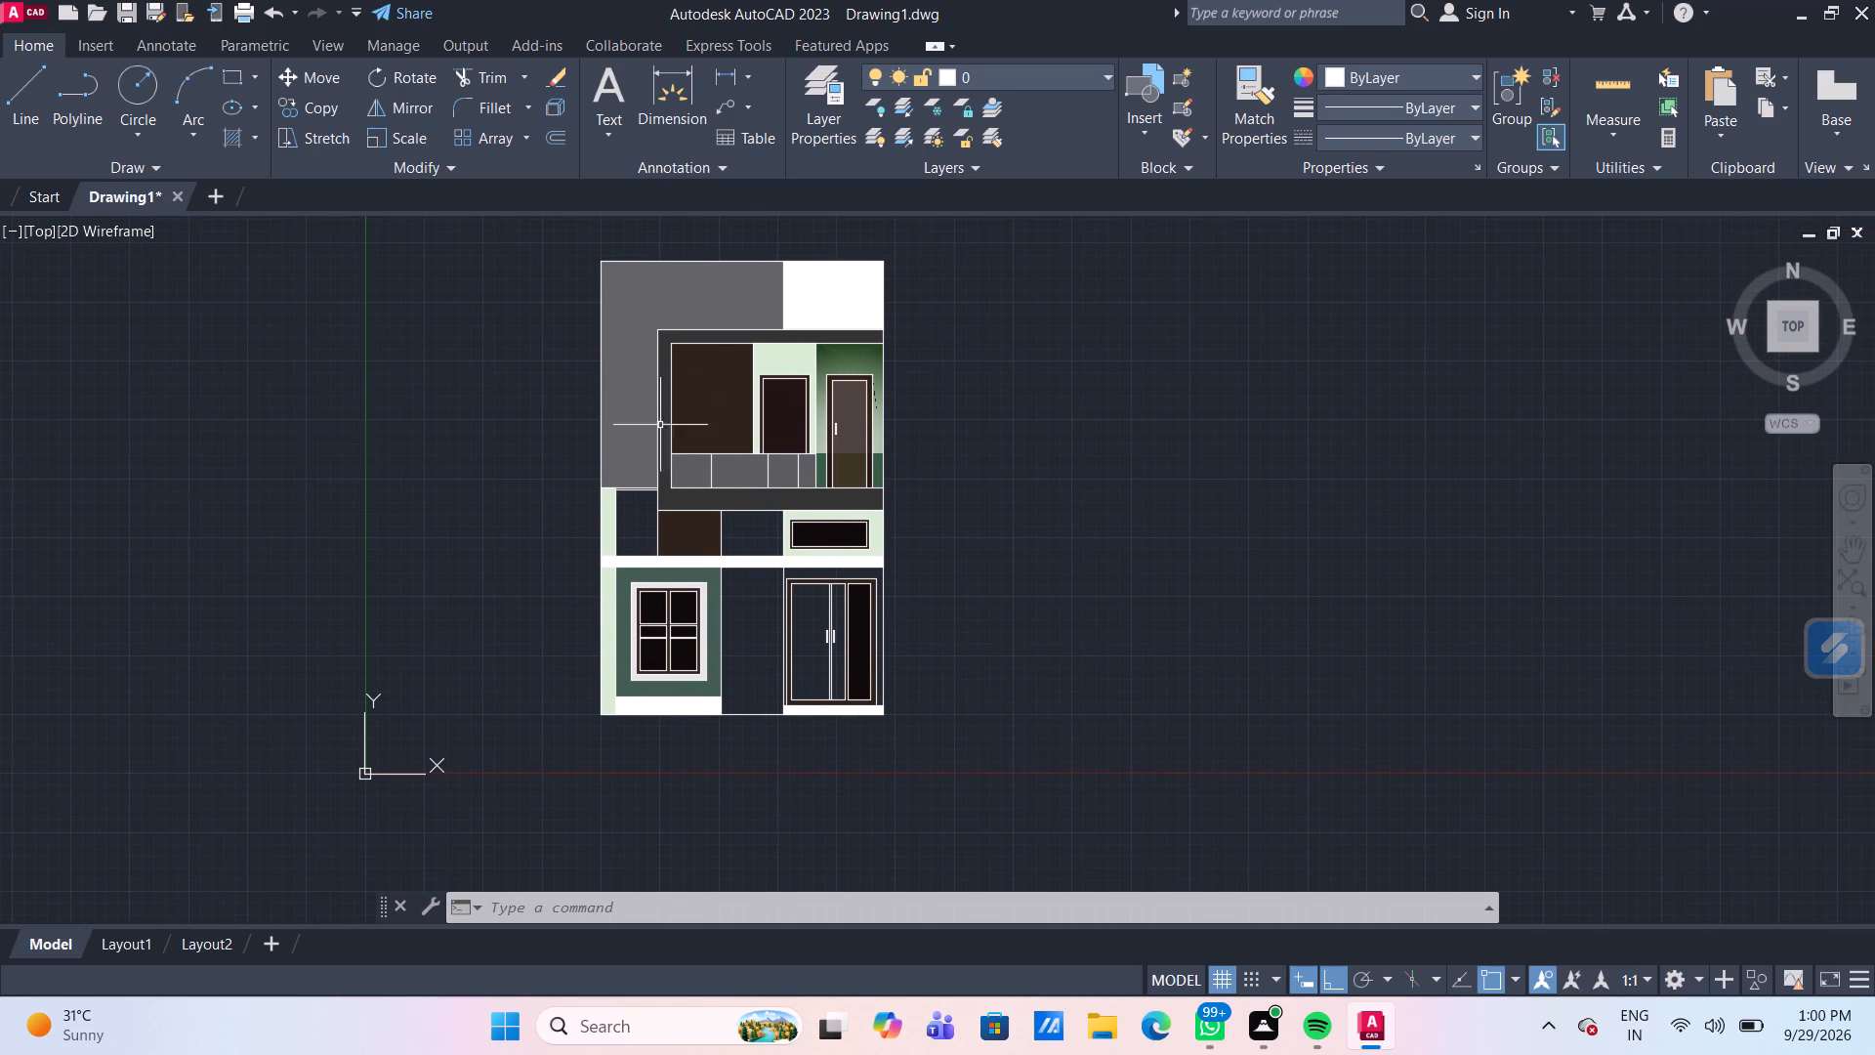
pyautogui.scroll(3, 657, 455)
pyautogui.scroll(1, 565, 678)
pyautogui.moveTo(568, 677); pyautogui.dragTo(577, 538, button='middle')
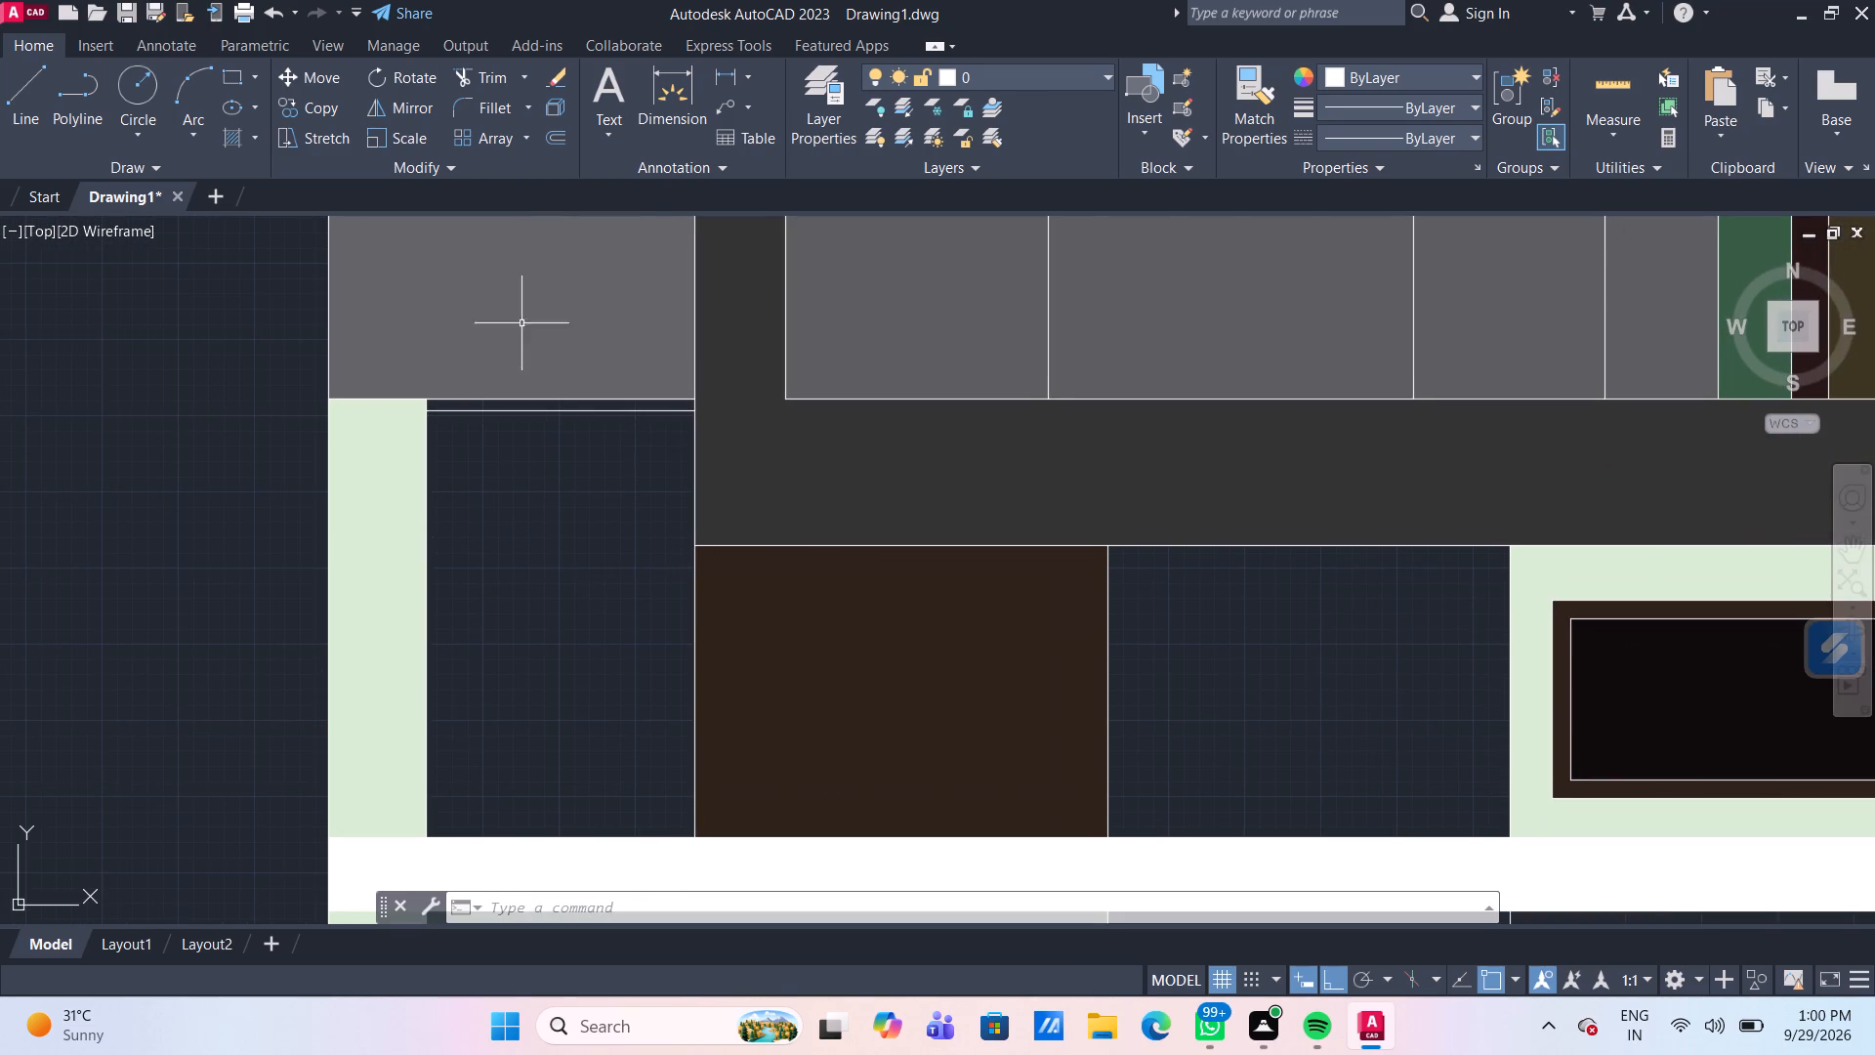
pyautogui.scroll(-3, 541, 413)
pyautogui.moveTo(539, 491); pyautogui.dragTo(530, 438, button='middle')
pyautogui.scroll(1, 534, 468)
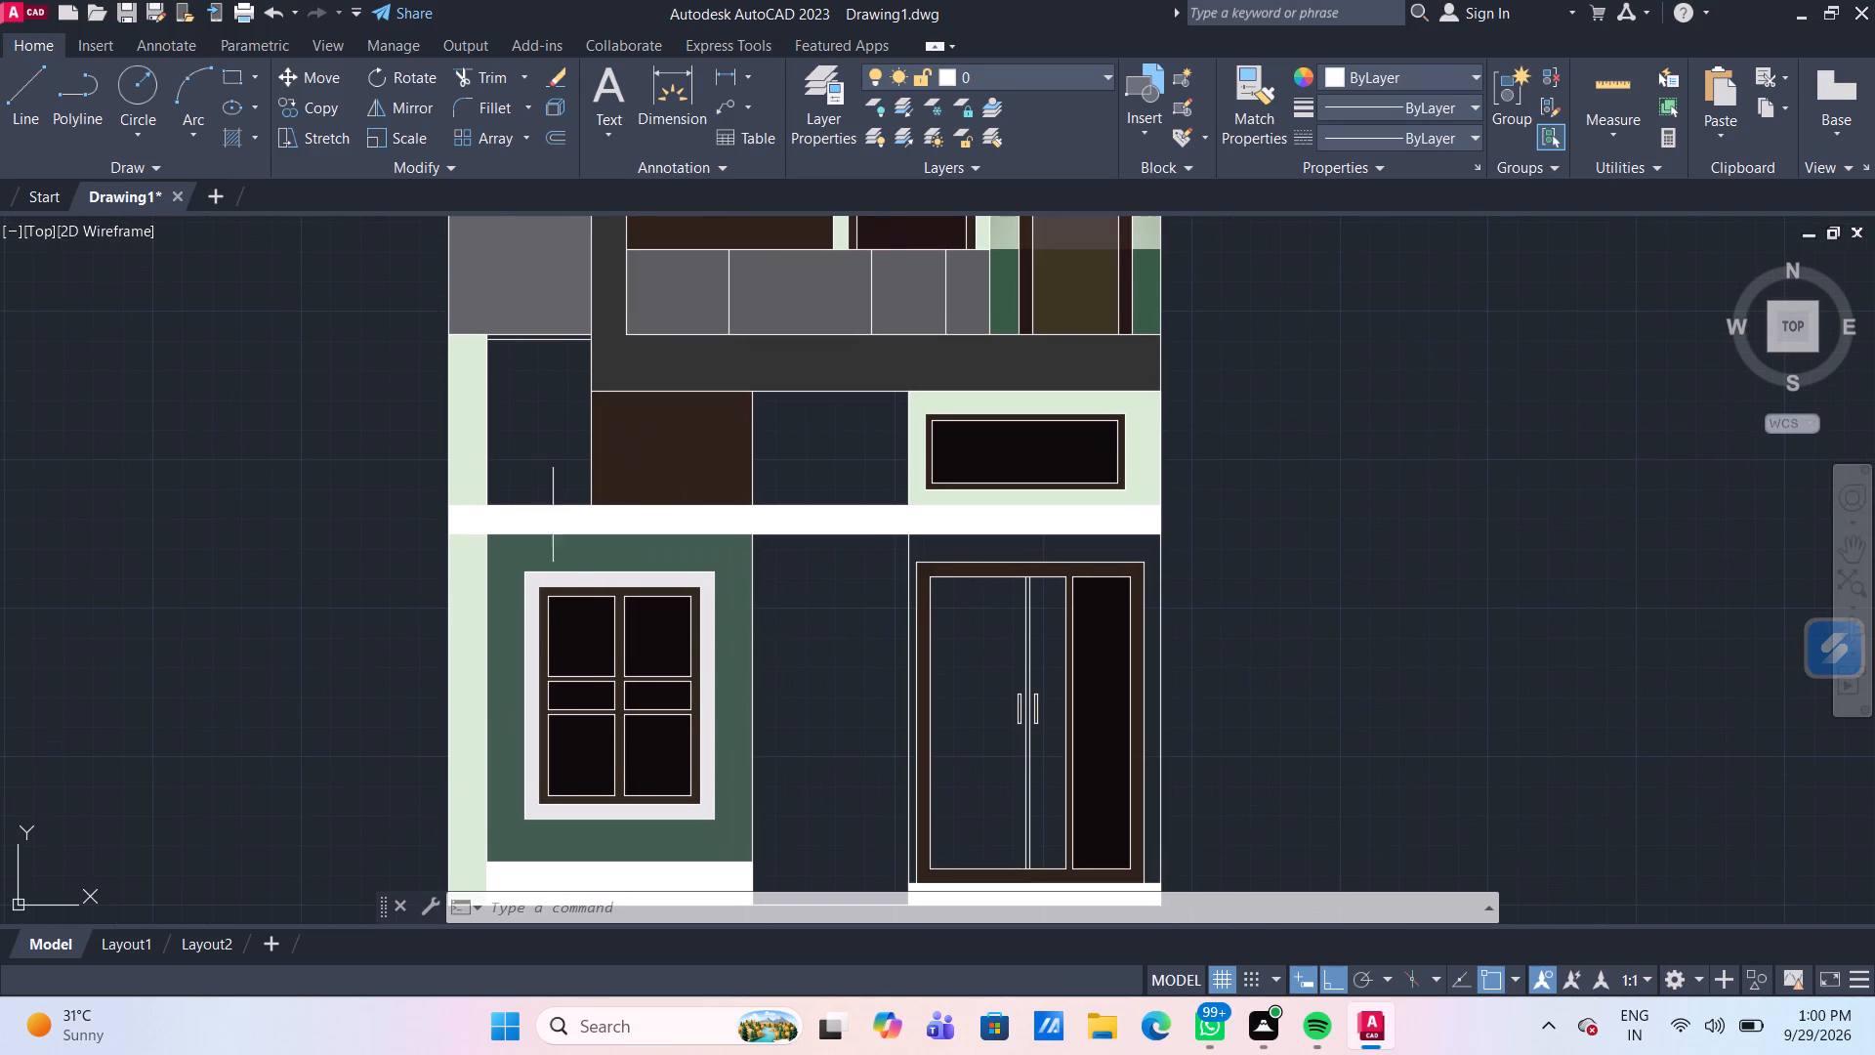
pyautogui.click(584, 637)
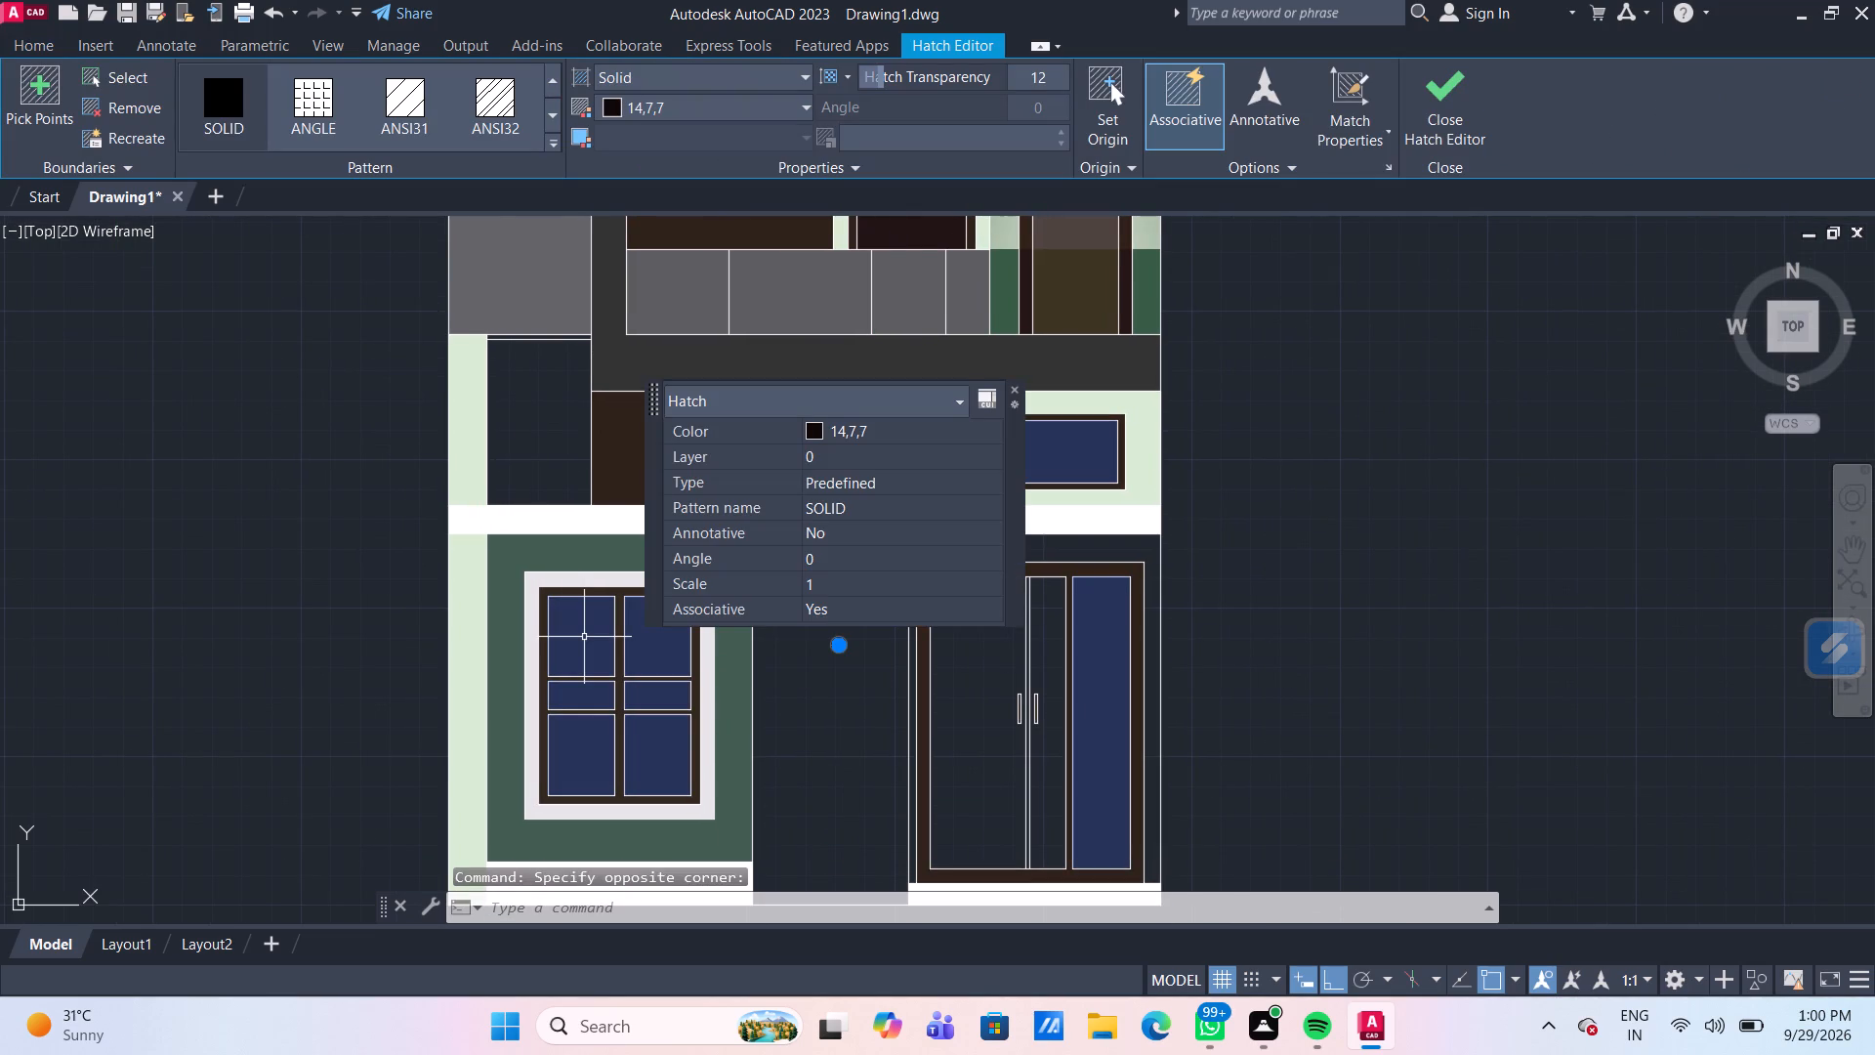
pyautogui.press('Escape')
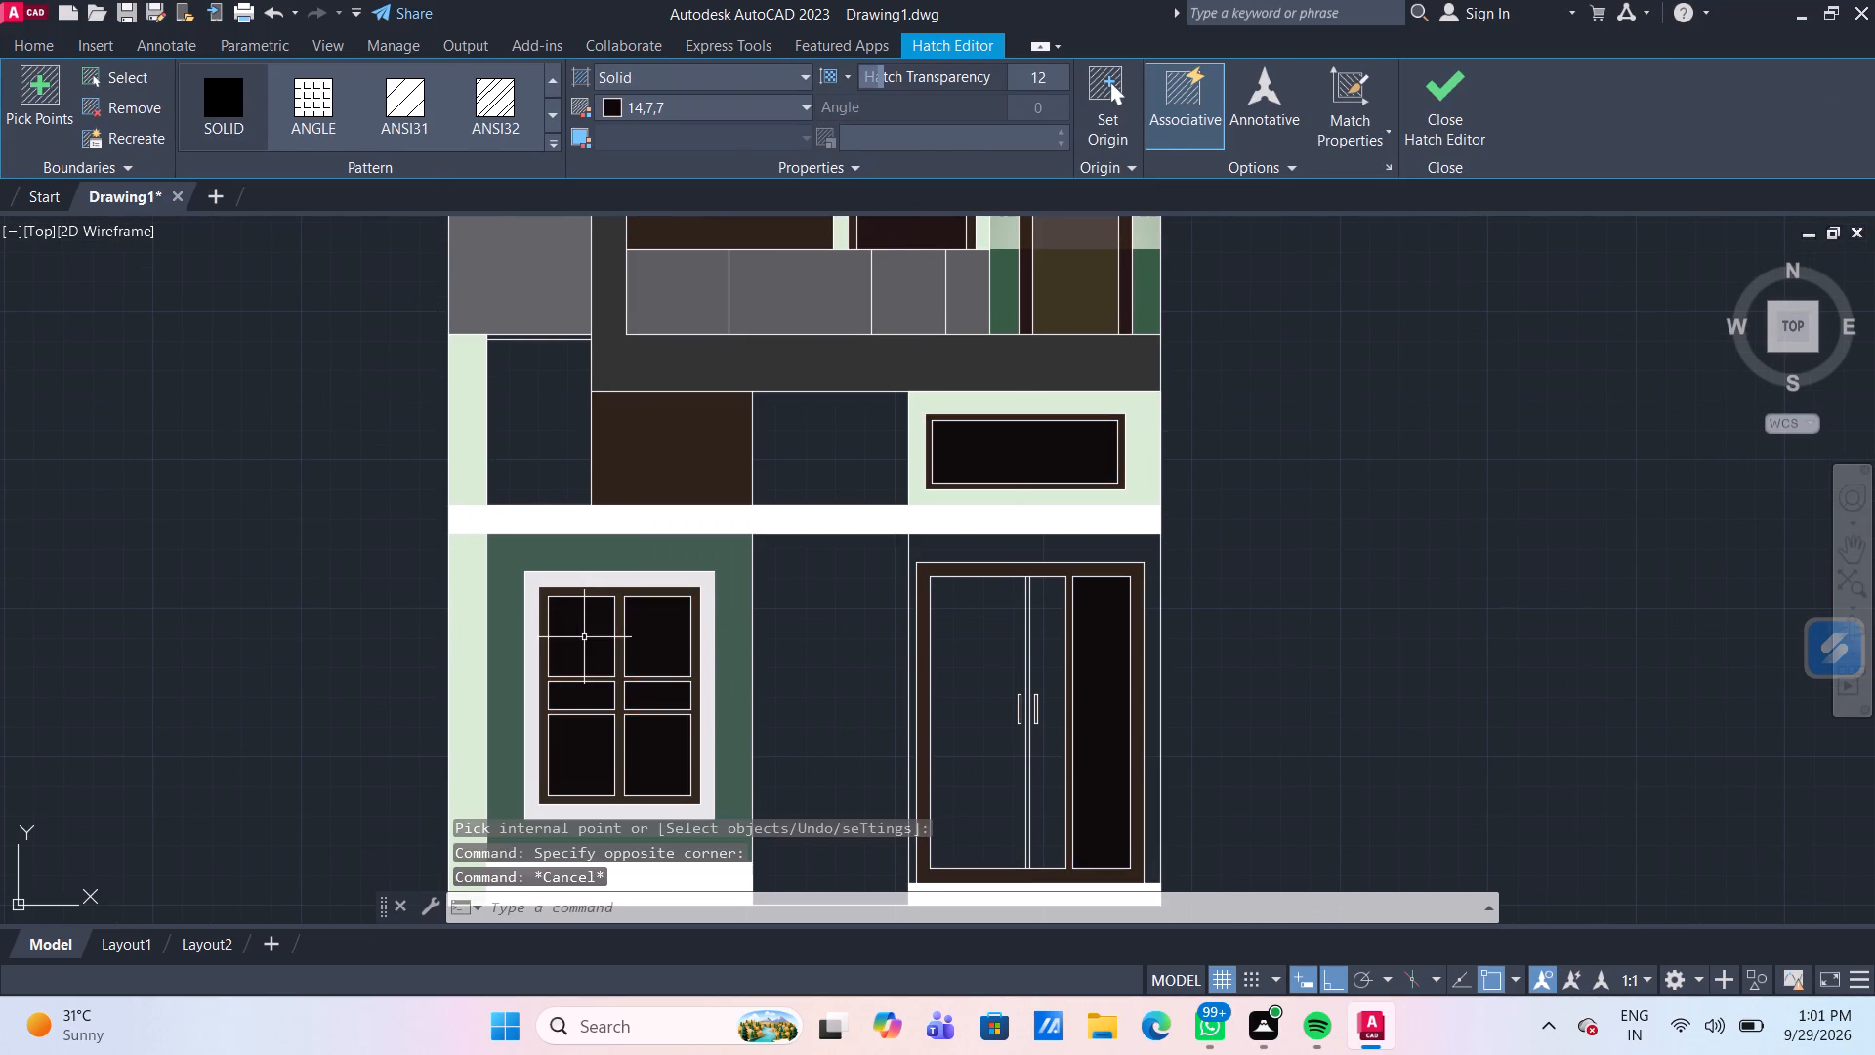
pyautogui.scroll(3, 546, 298)
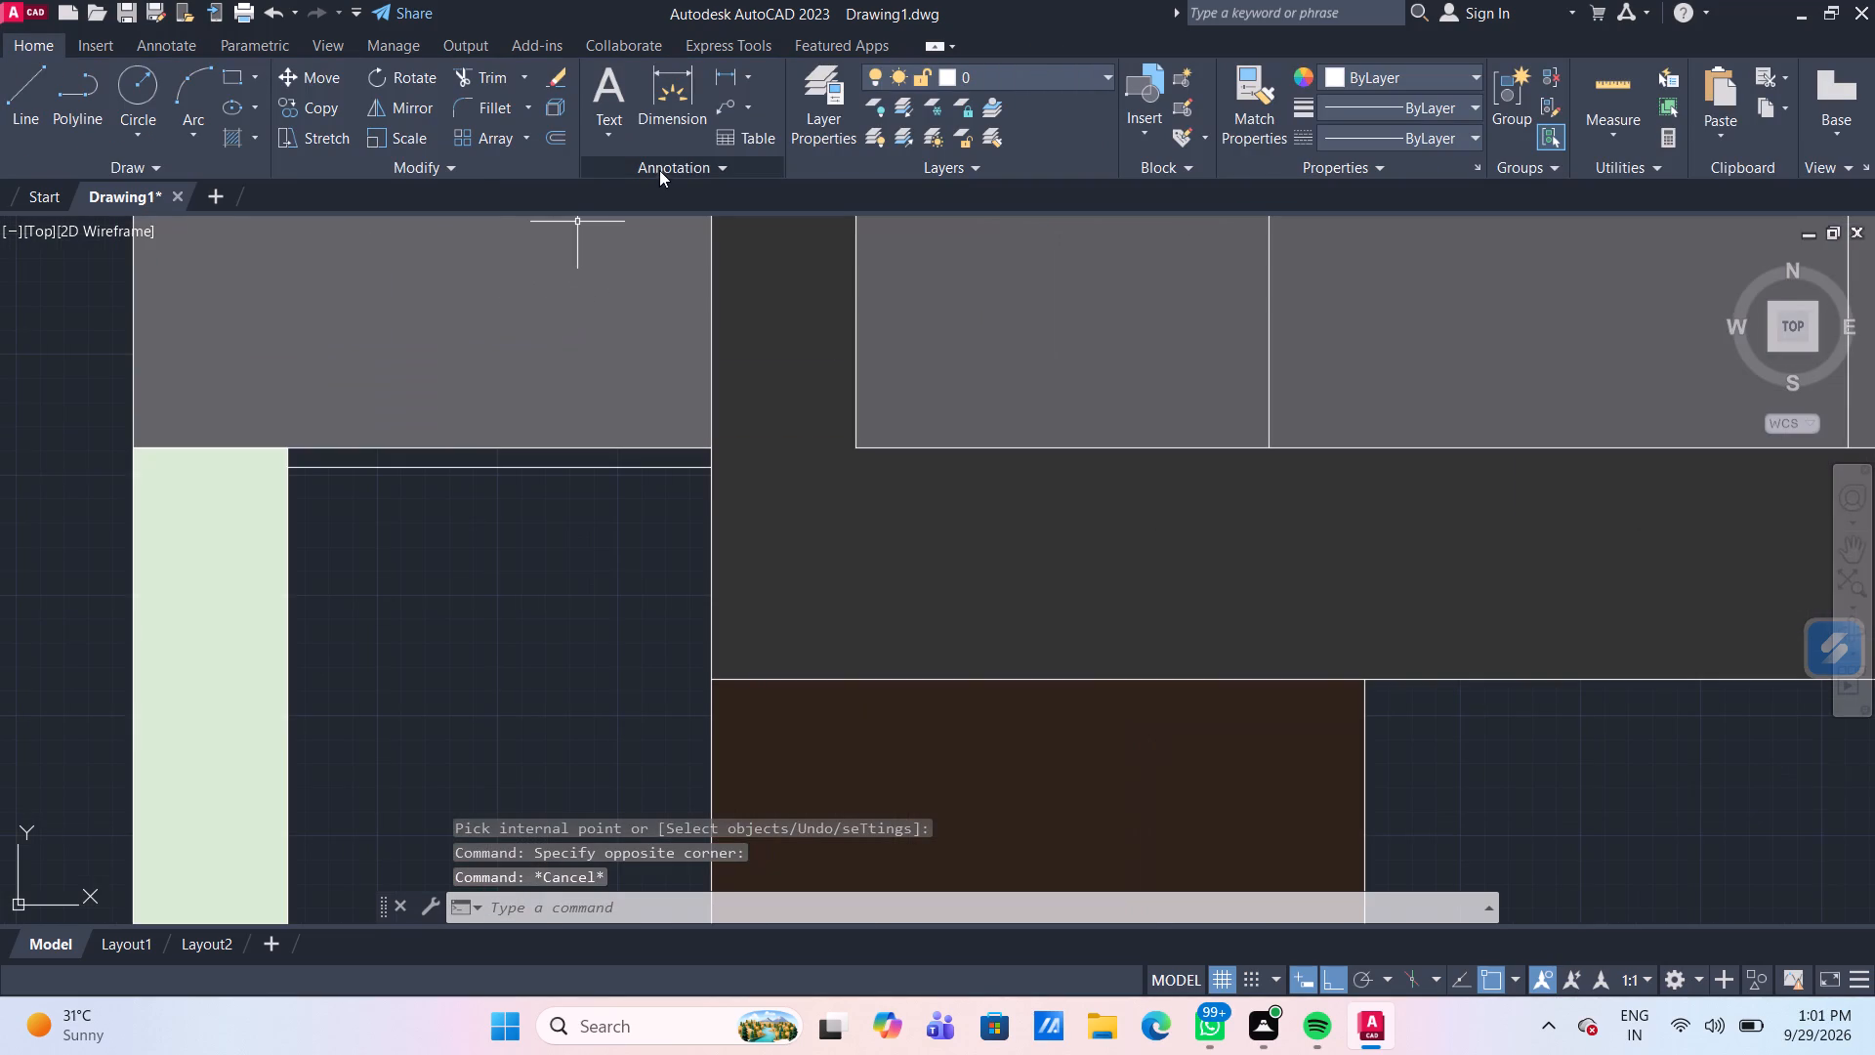
pyautogui.click(235, 135)
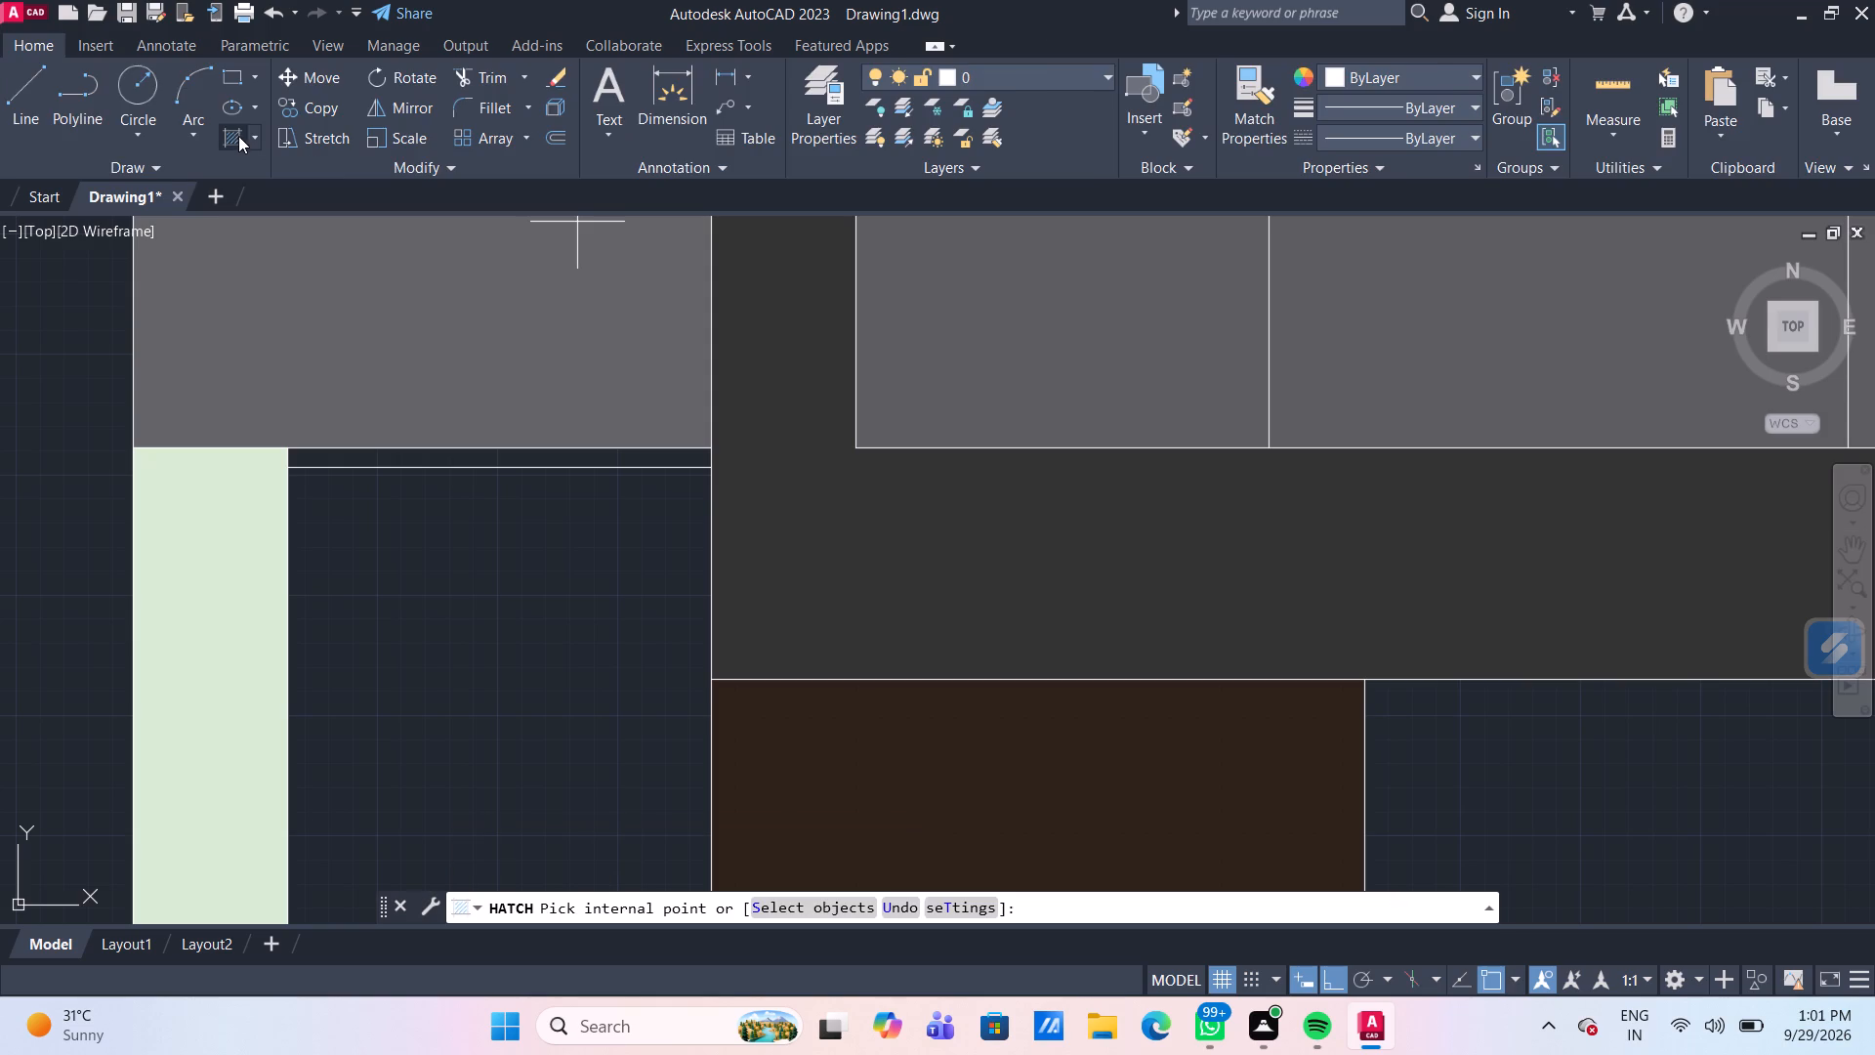
pyautogui.click(796, 107)
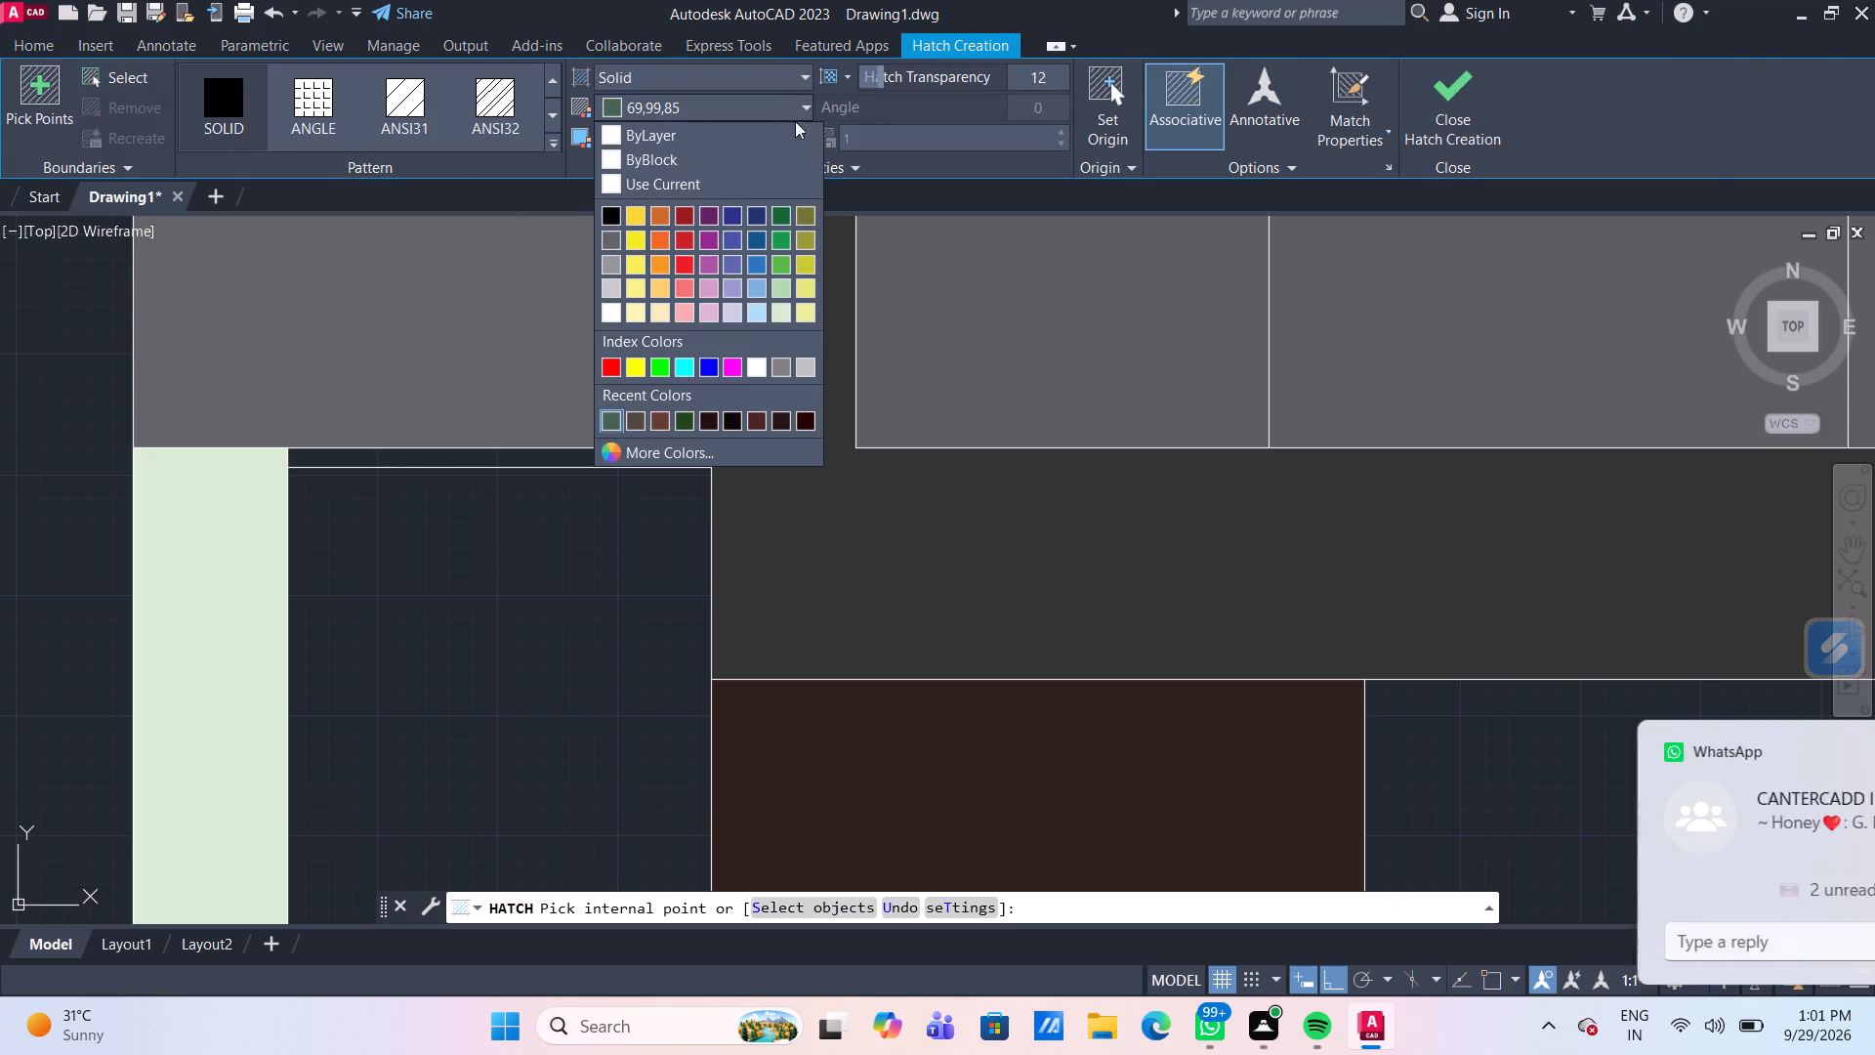
pyautogui.click(732, 428)
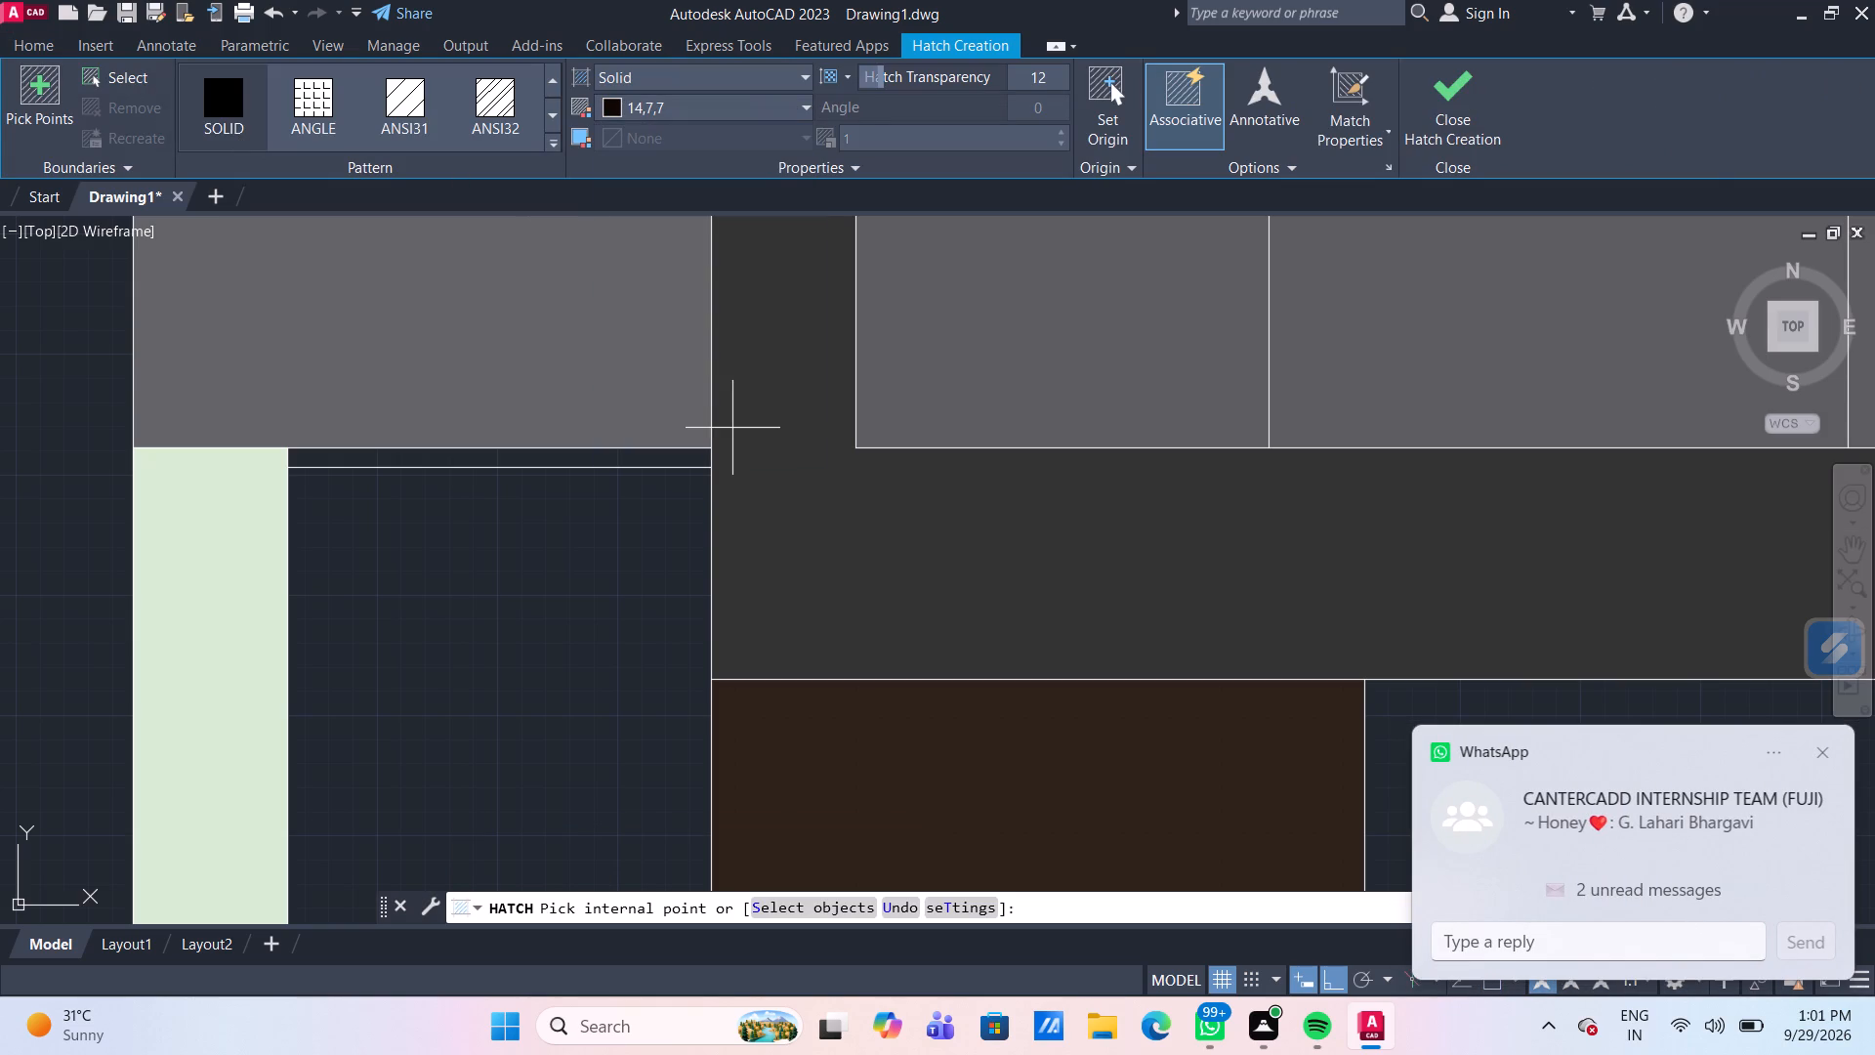
pyautogui.click(584, 460)
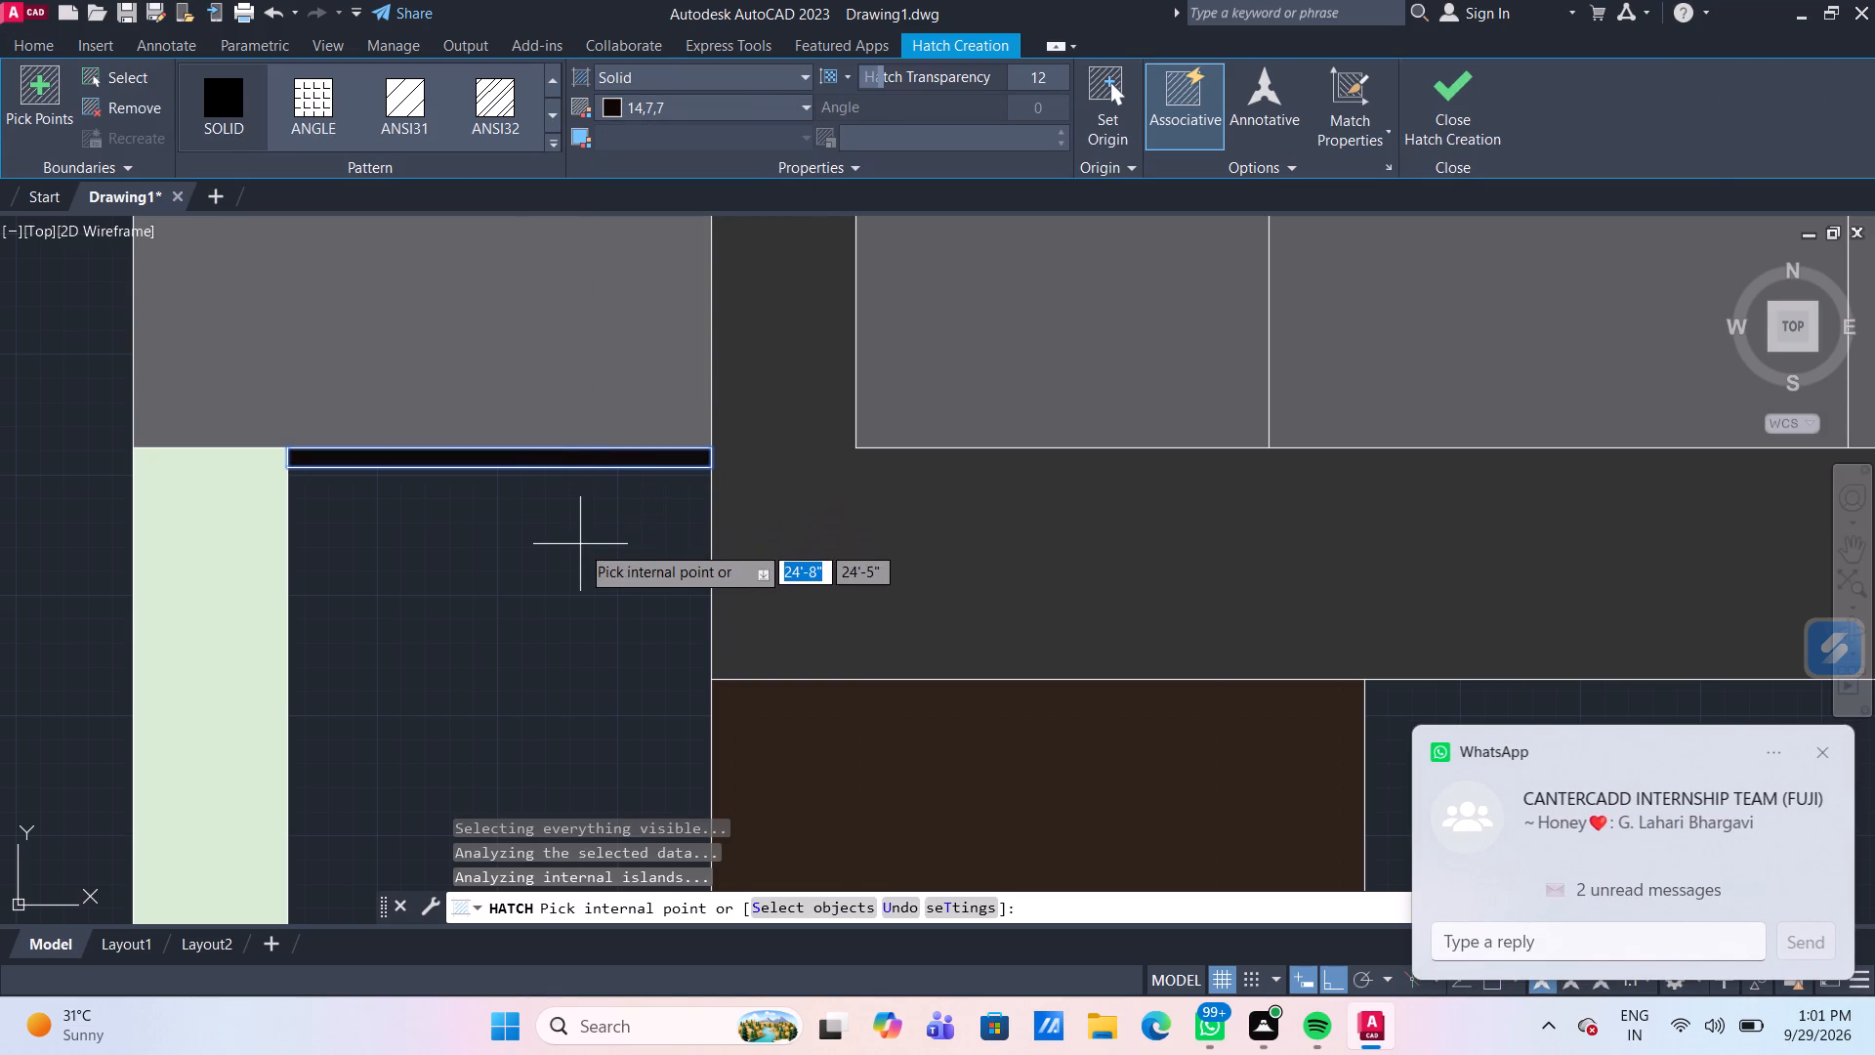
pyautogui.press('Escape')
# Fill the empty panel between the pale green strip and the brown panel with a GR_LINEAR gradient of 215,235,210 and 99,100,102 at angle 180.
pyautogui.scroll(-3, 580, 544)
pyautogui.moveTo(835, 670); pyautogui.dragTo(764, 608, button='middle')
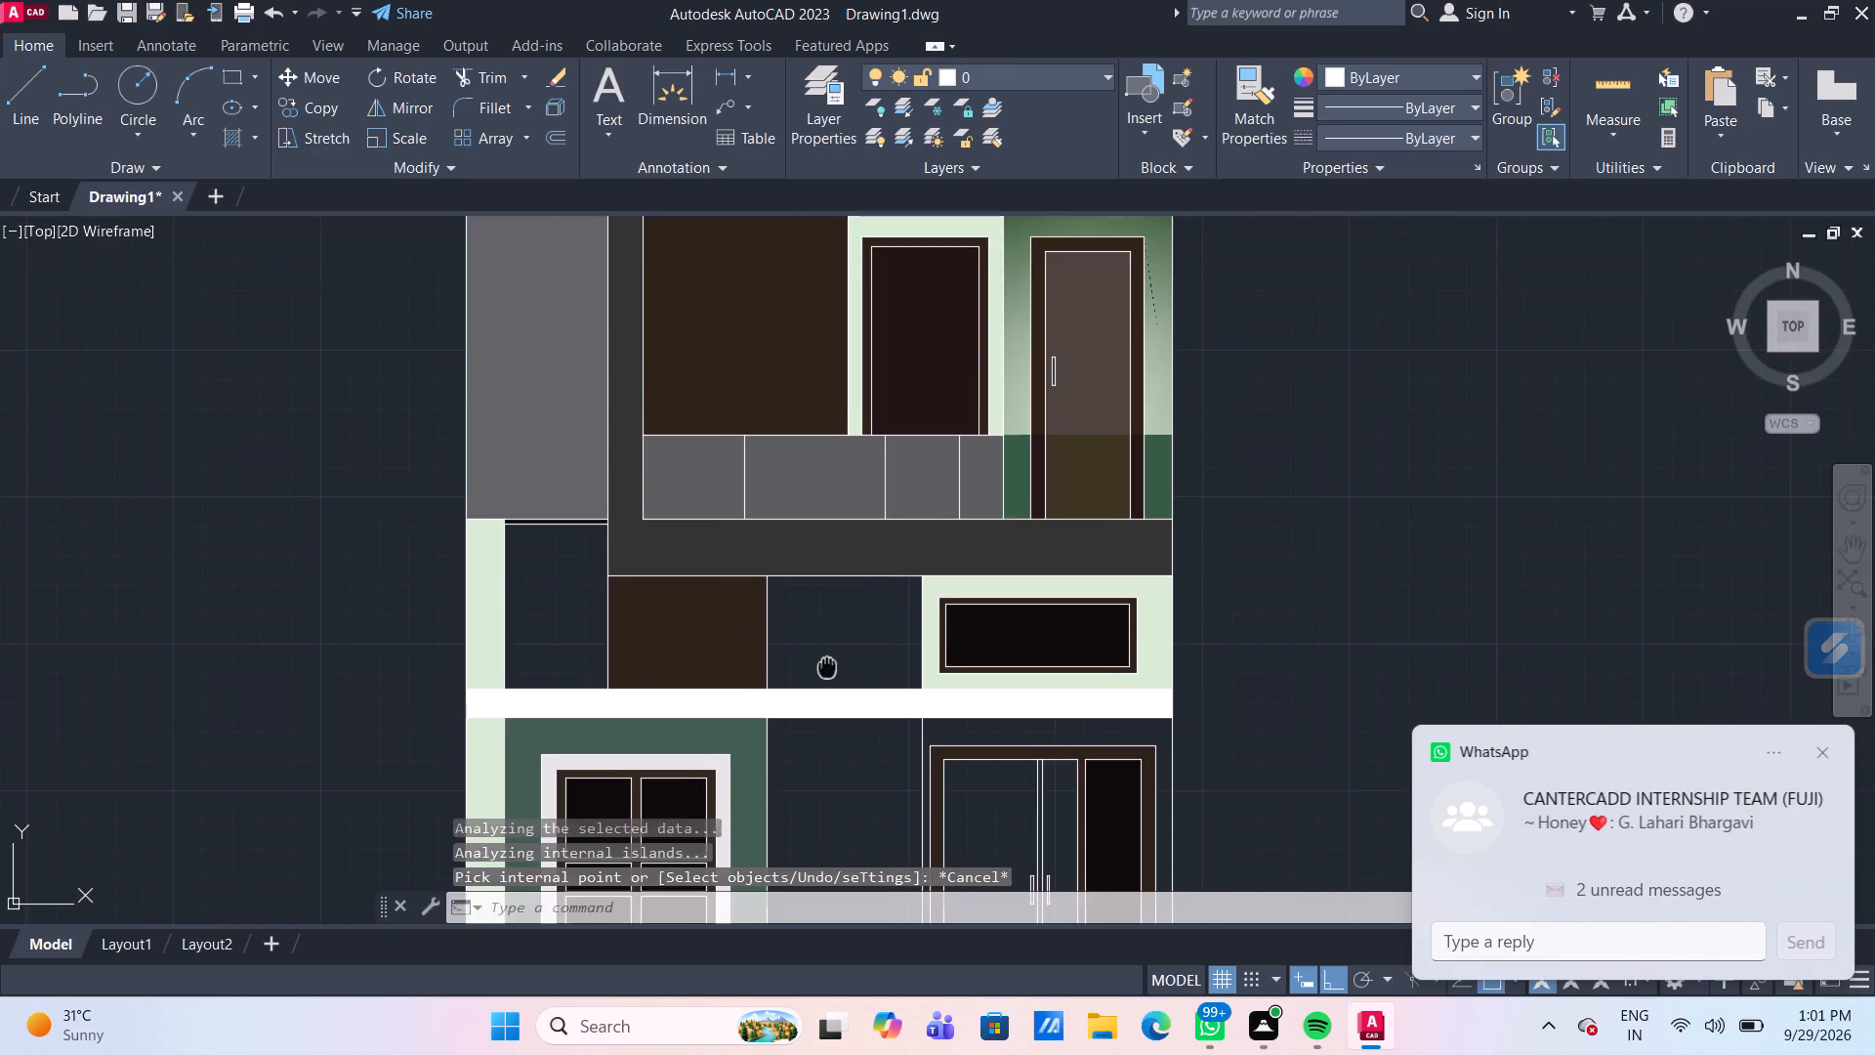
pyautogui.moveTo(764, 608); pyautogui.dragTo(745, 597, button='middle')
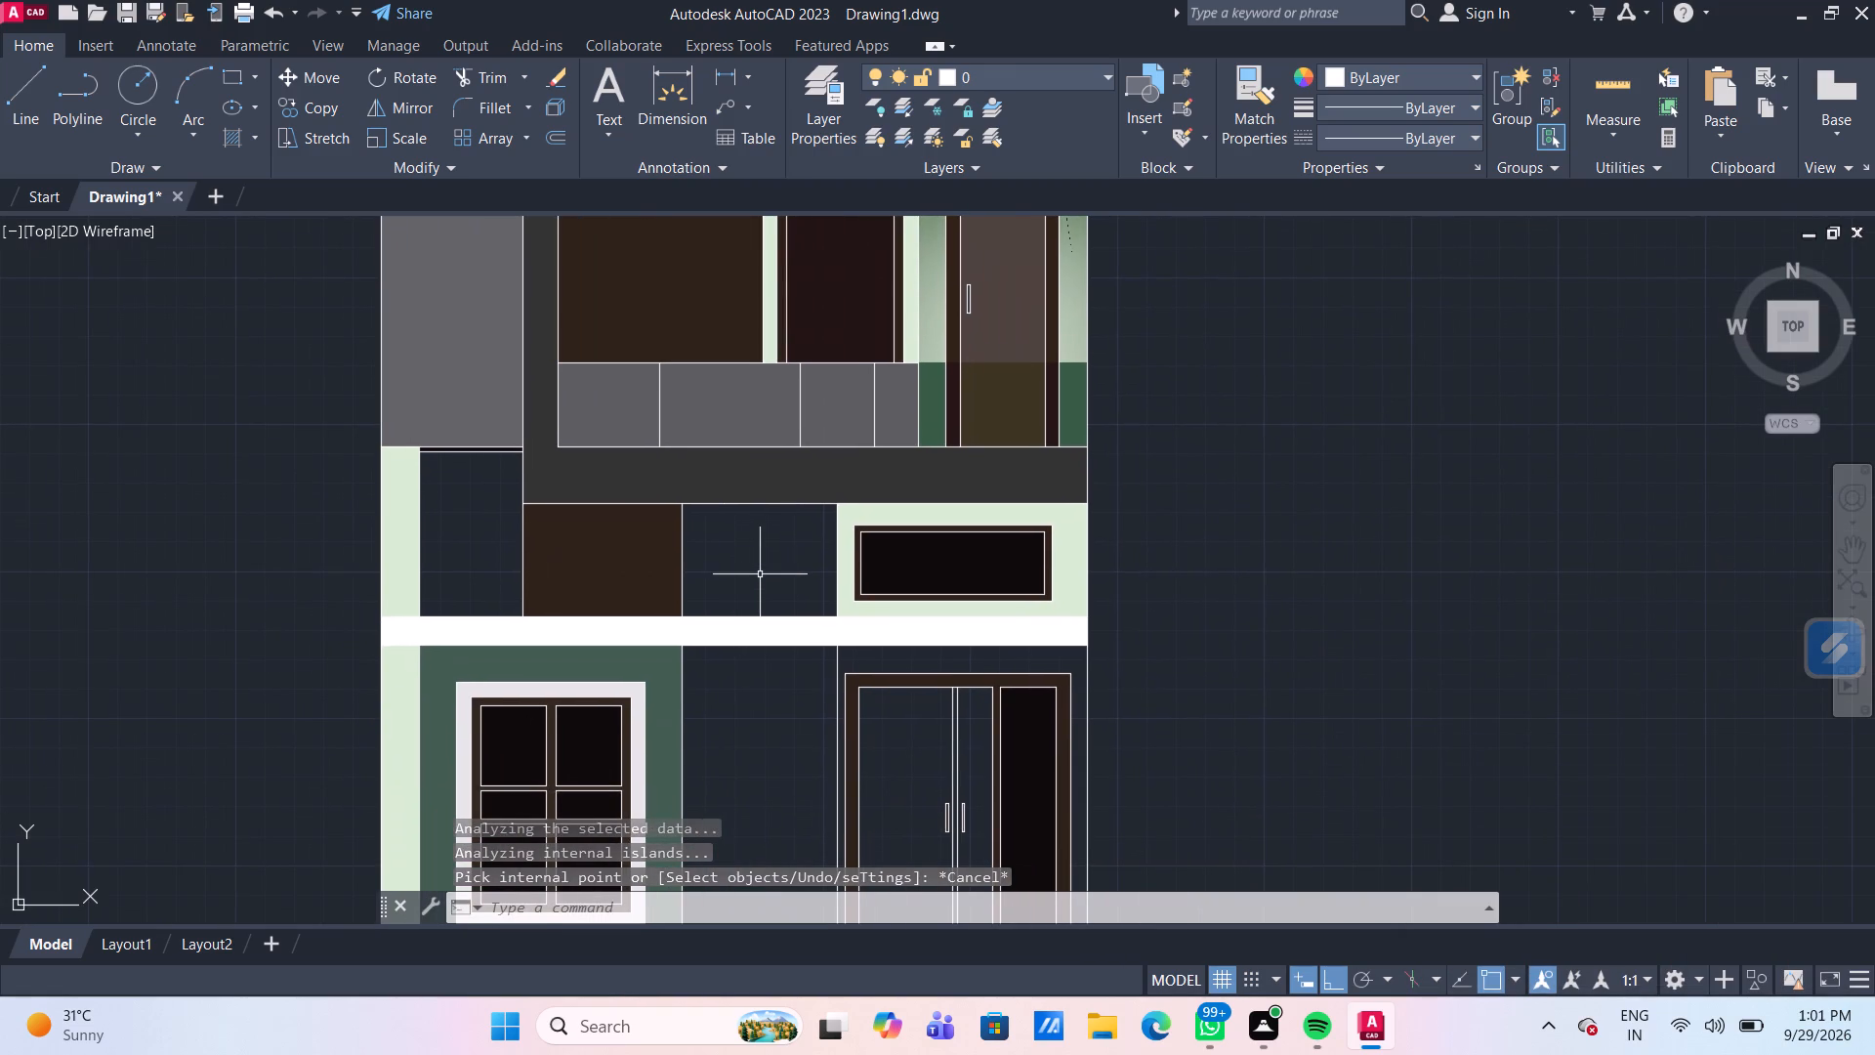
pyautogui.scroll(-1, 763, 604)
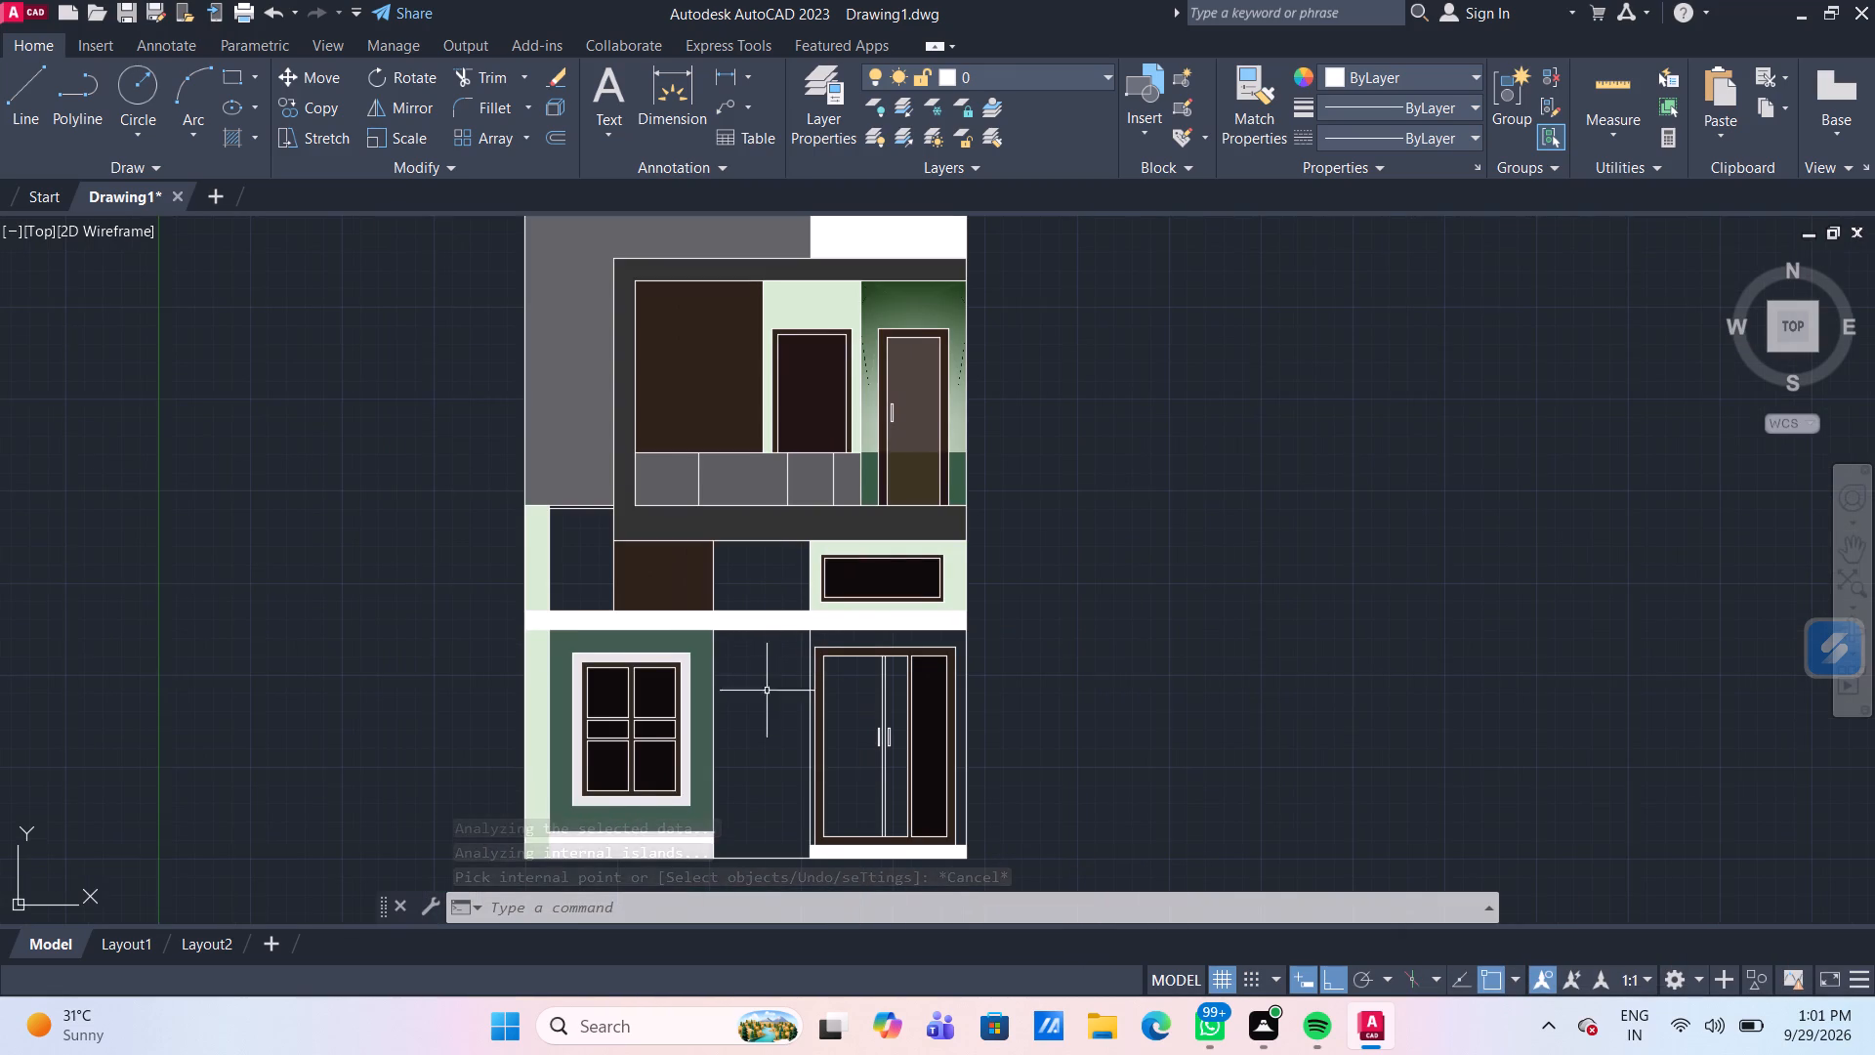
pyautogui.moveTo(766, 697); pyautogui.dragTo(745, 645, button='middle')
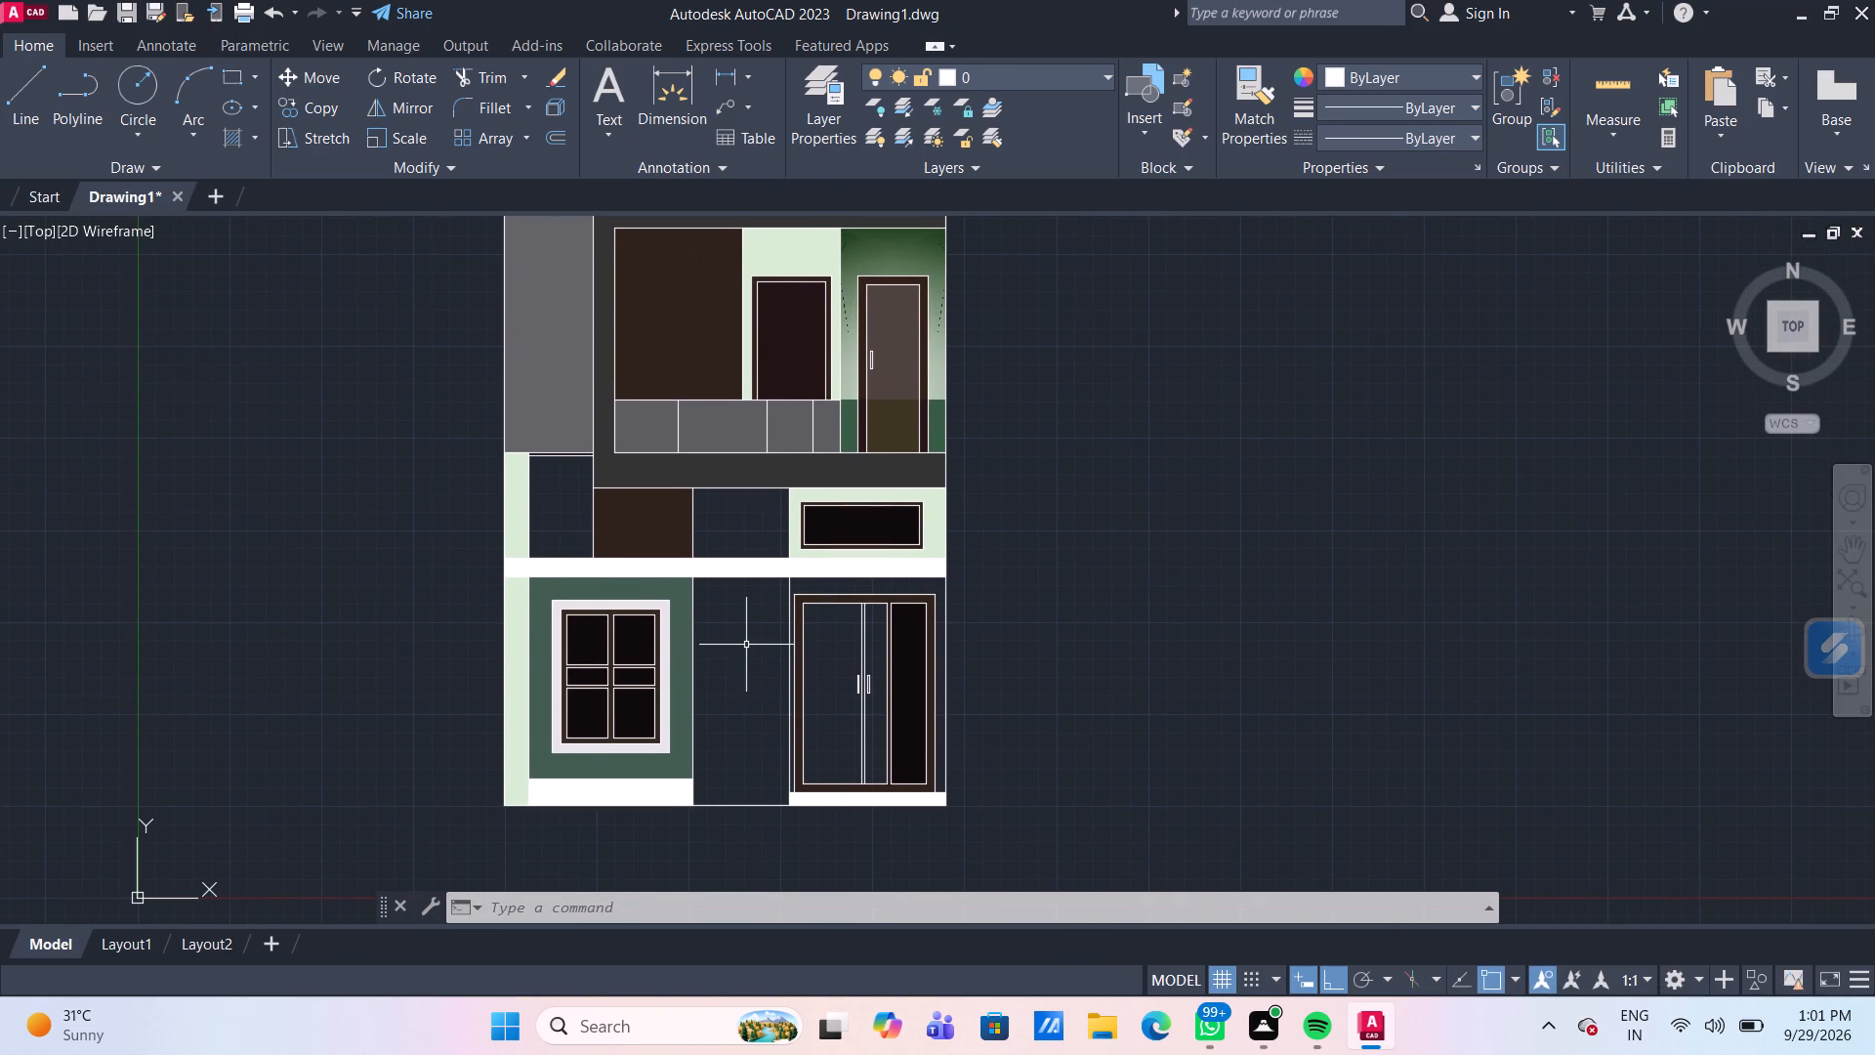
pyautogui.scroll(3, 560, 502)
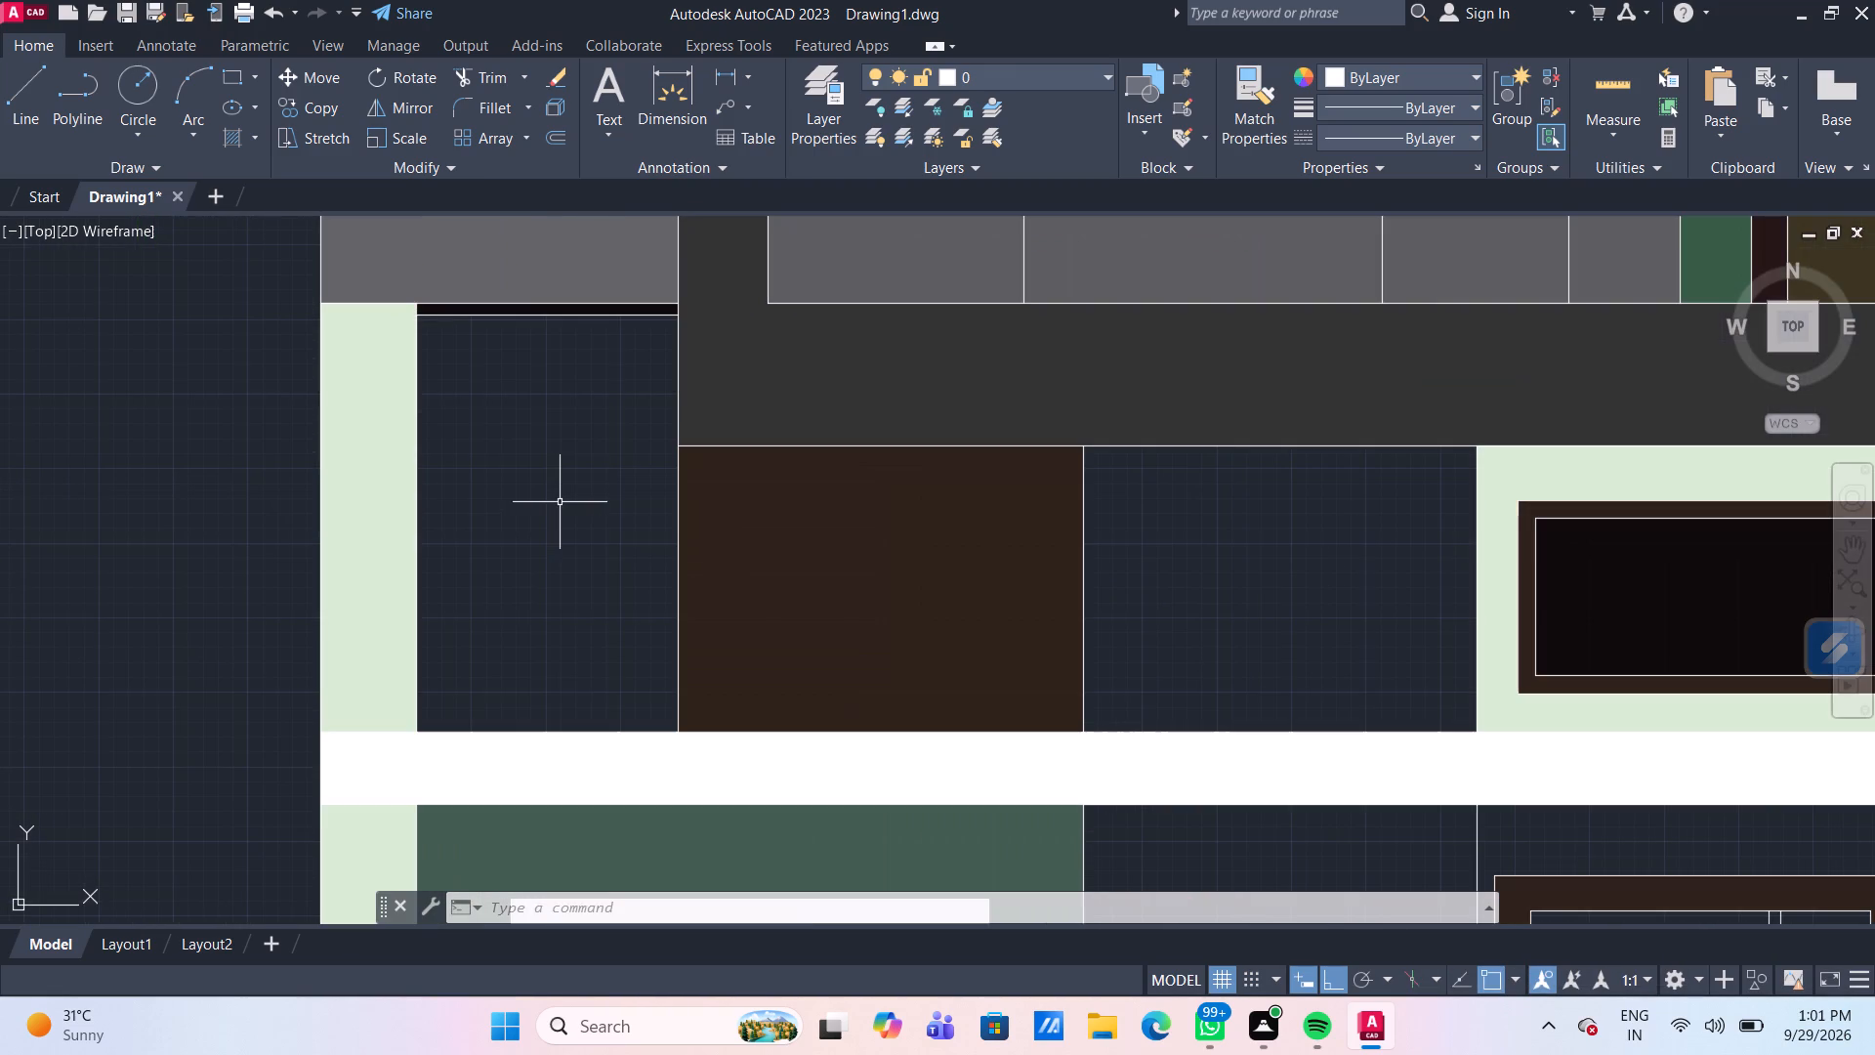
pyautogui.click(250, 143)
pyautogui.click(279, 218)
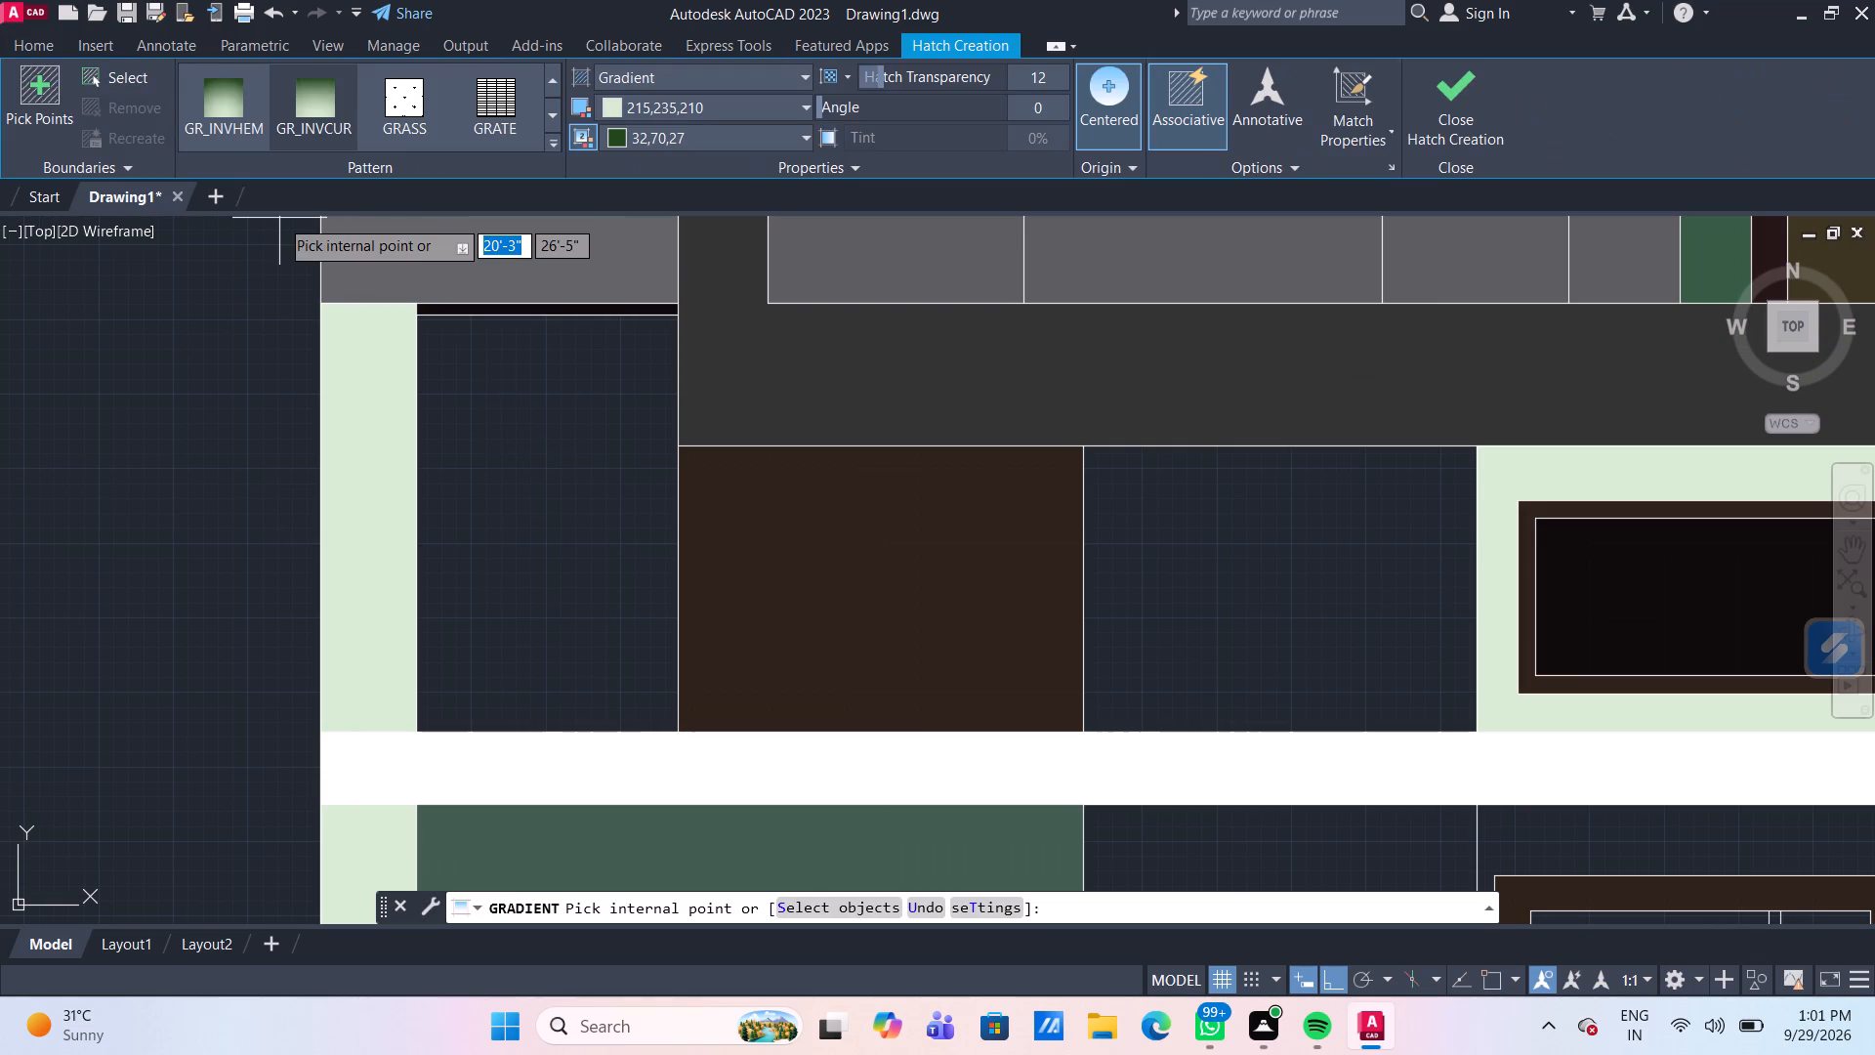
pyautogui.click(720, 145)
pyautogui.click(619, 190)
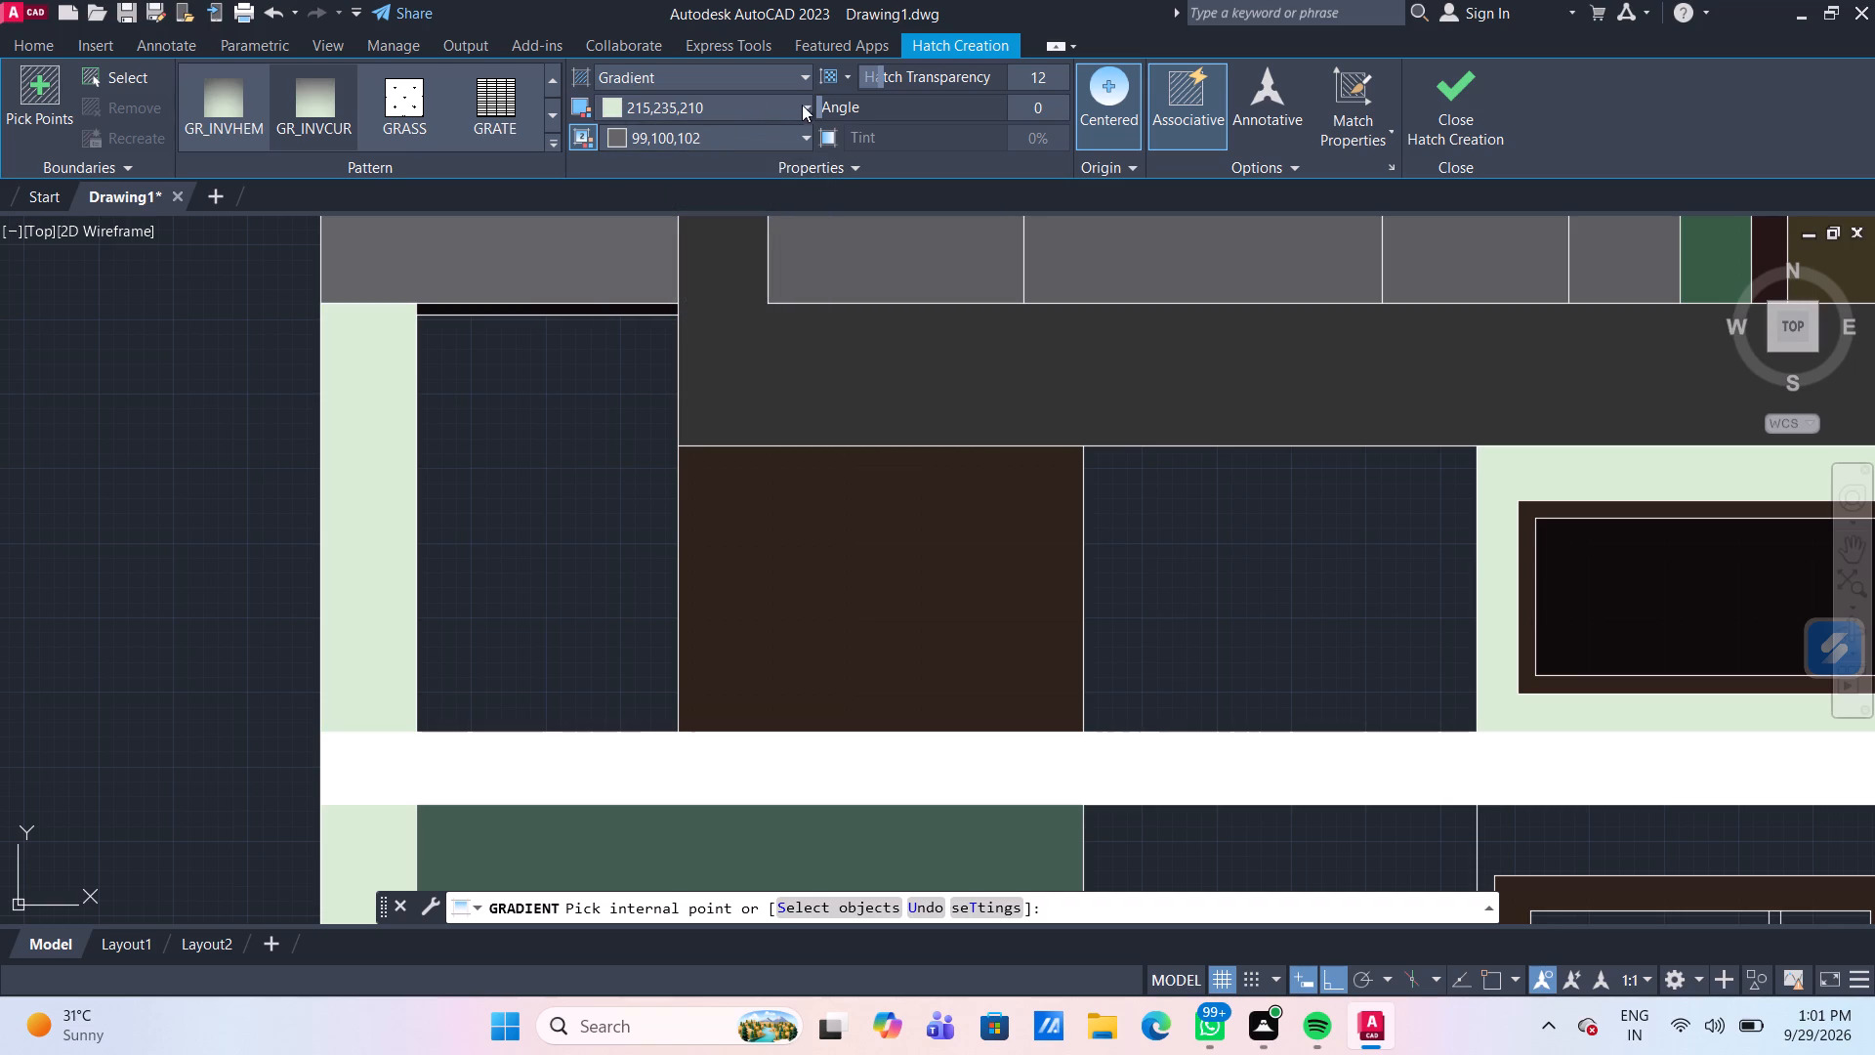
pyautogui.click(554, 73)
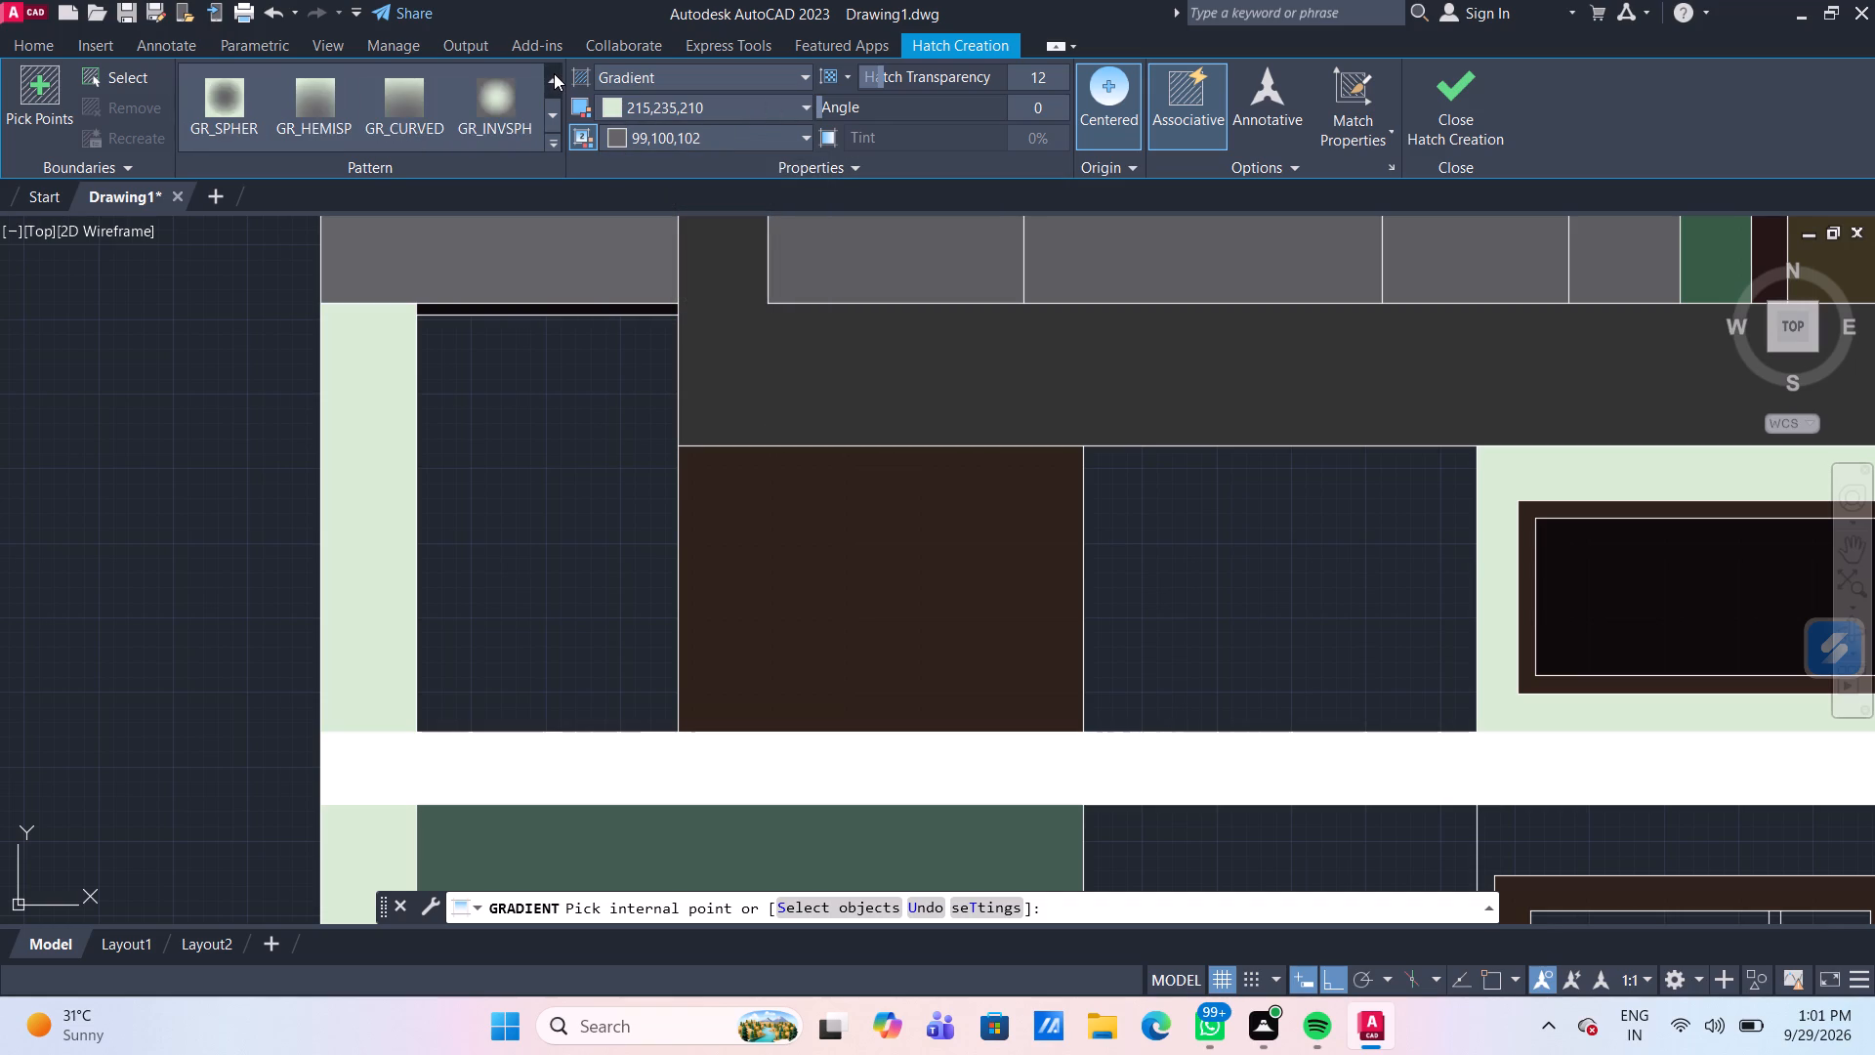
pyautogui.click(554, 73)
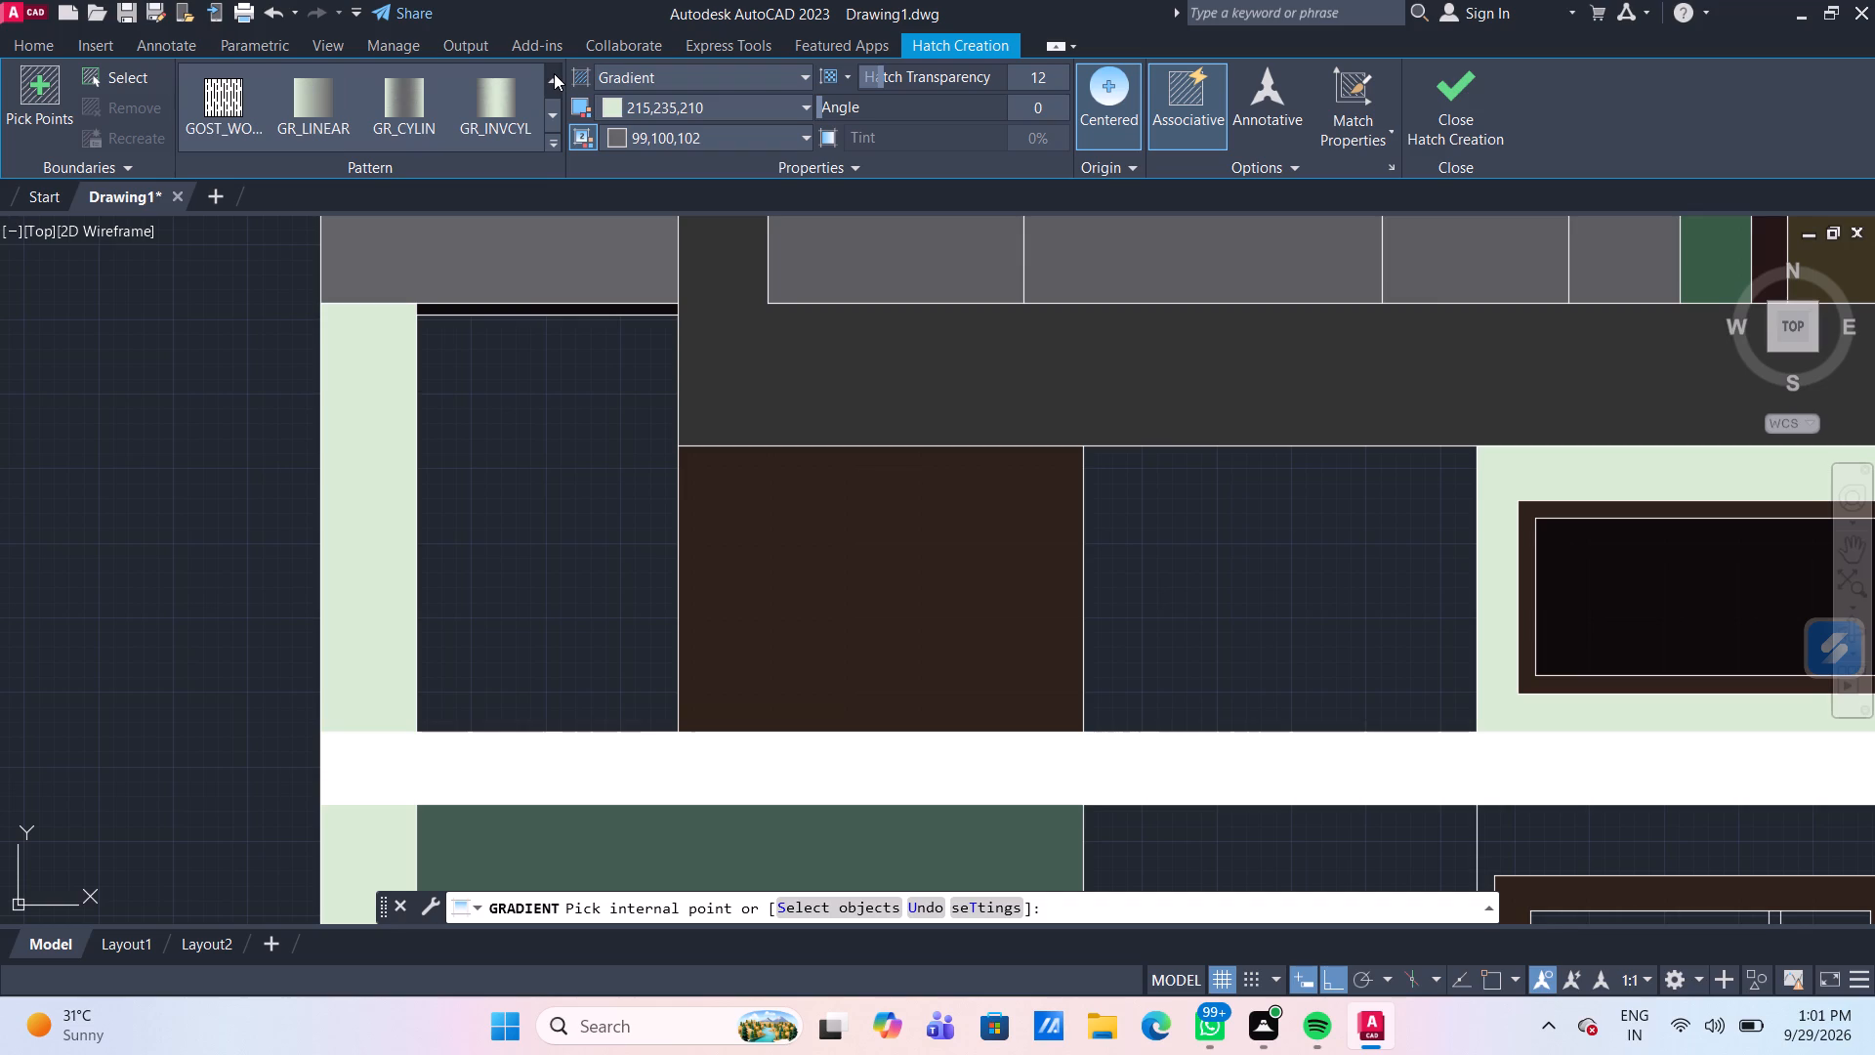
pyautogui.click(554, 73)
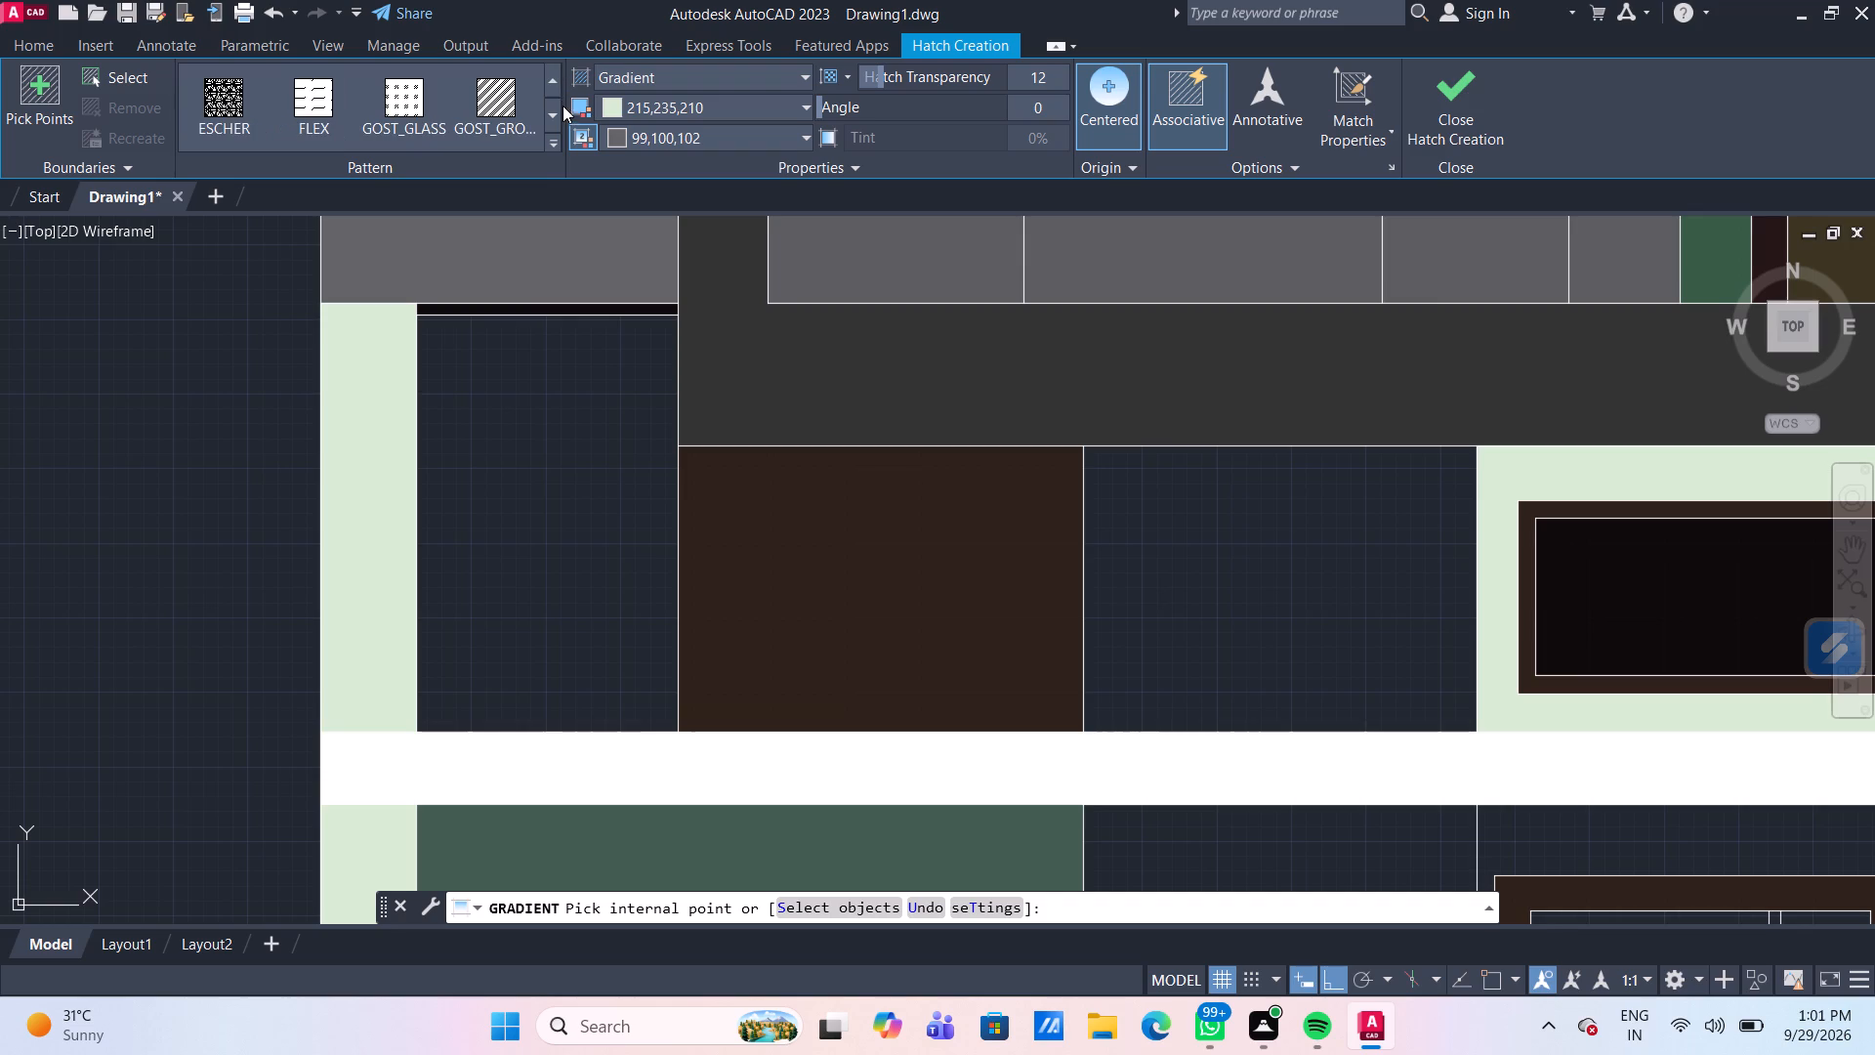
pyautogui.click(552, 110)
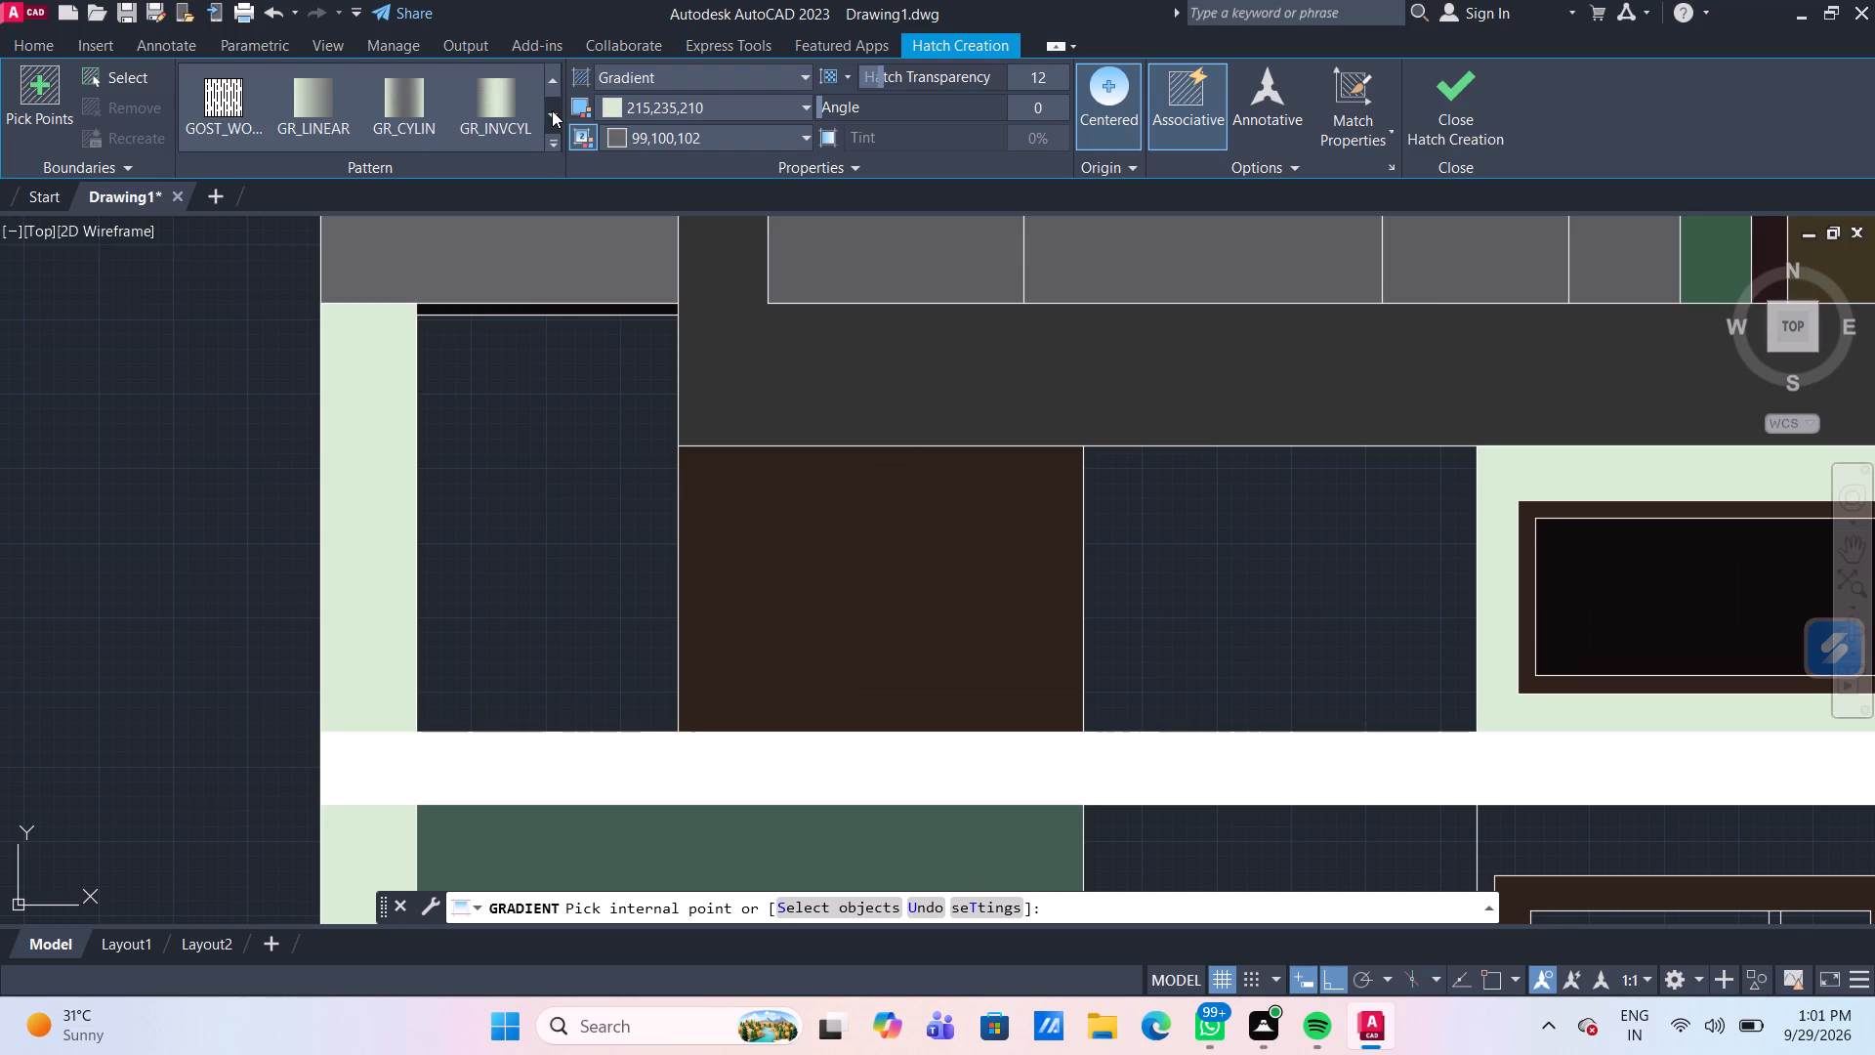
pyautogui.click(552, 110)
pyautogui.click(552, 110)
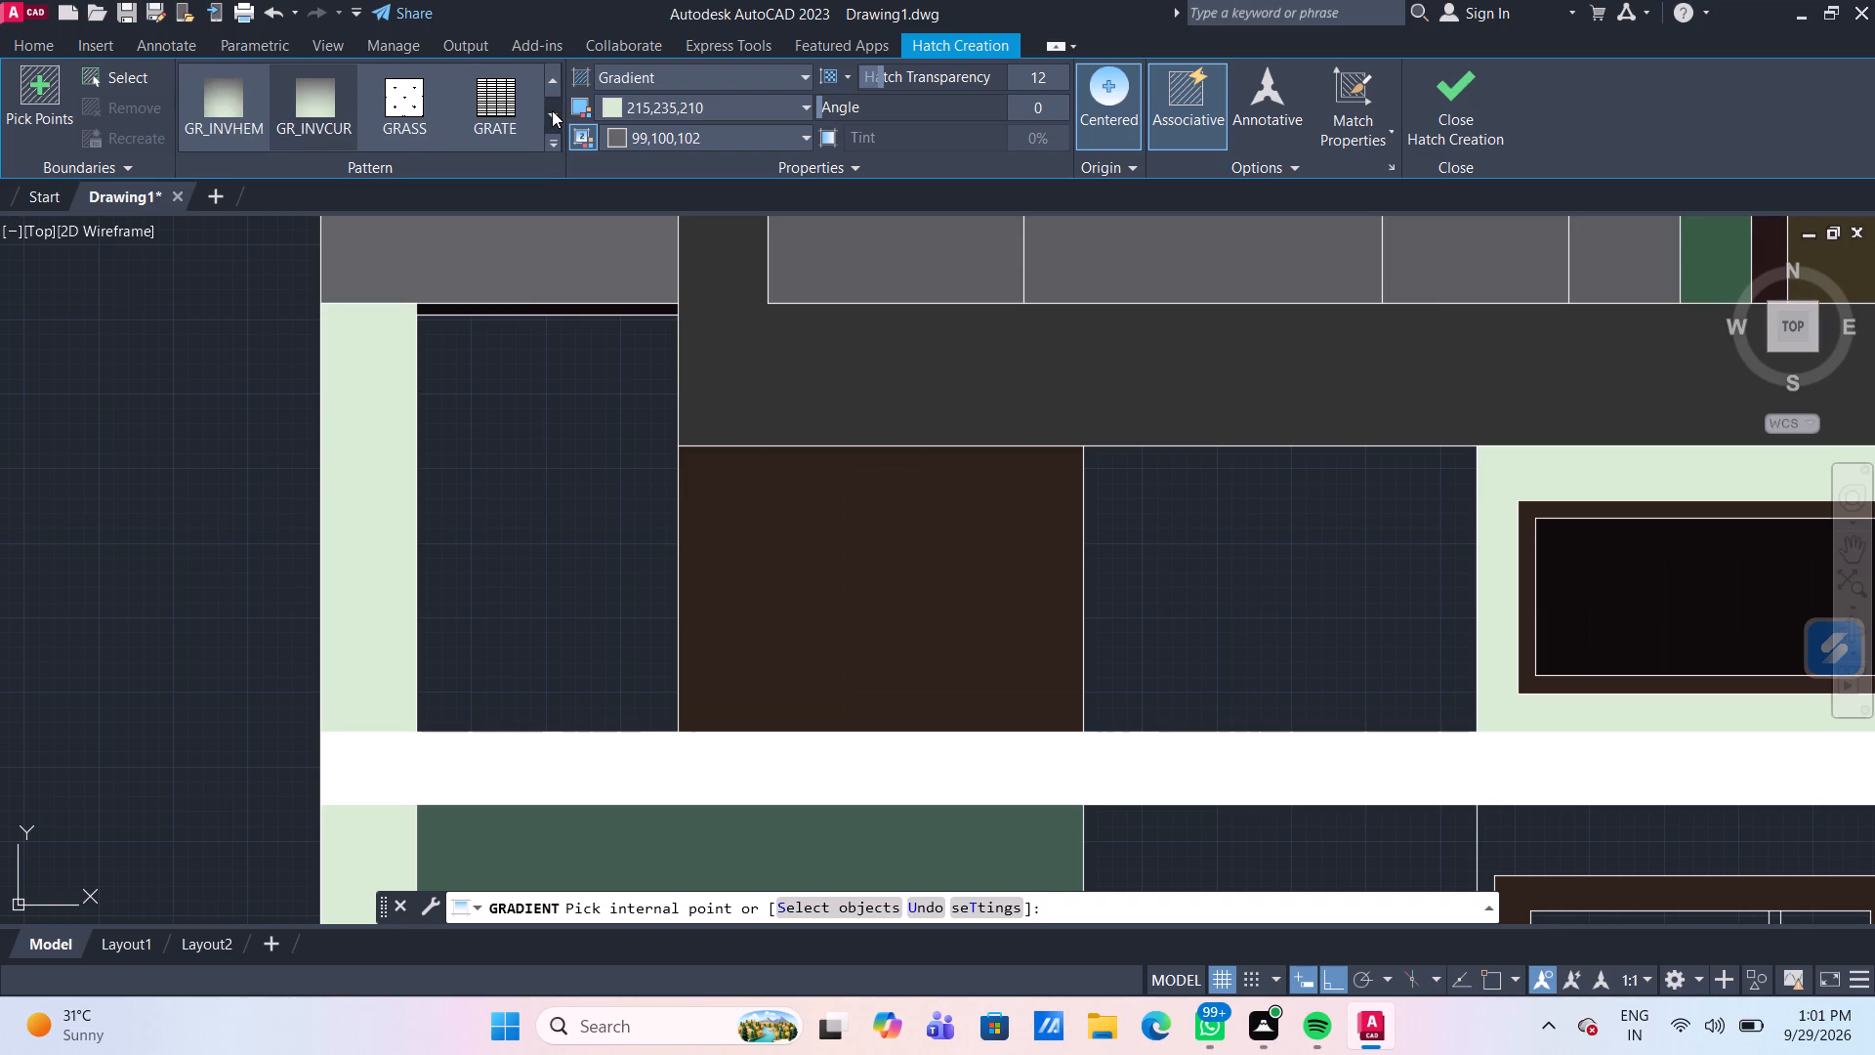
pyautogui.click(549, 77)
pyautogui.click(549, 77)
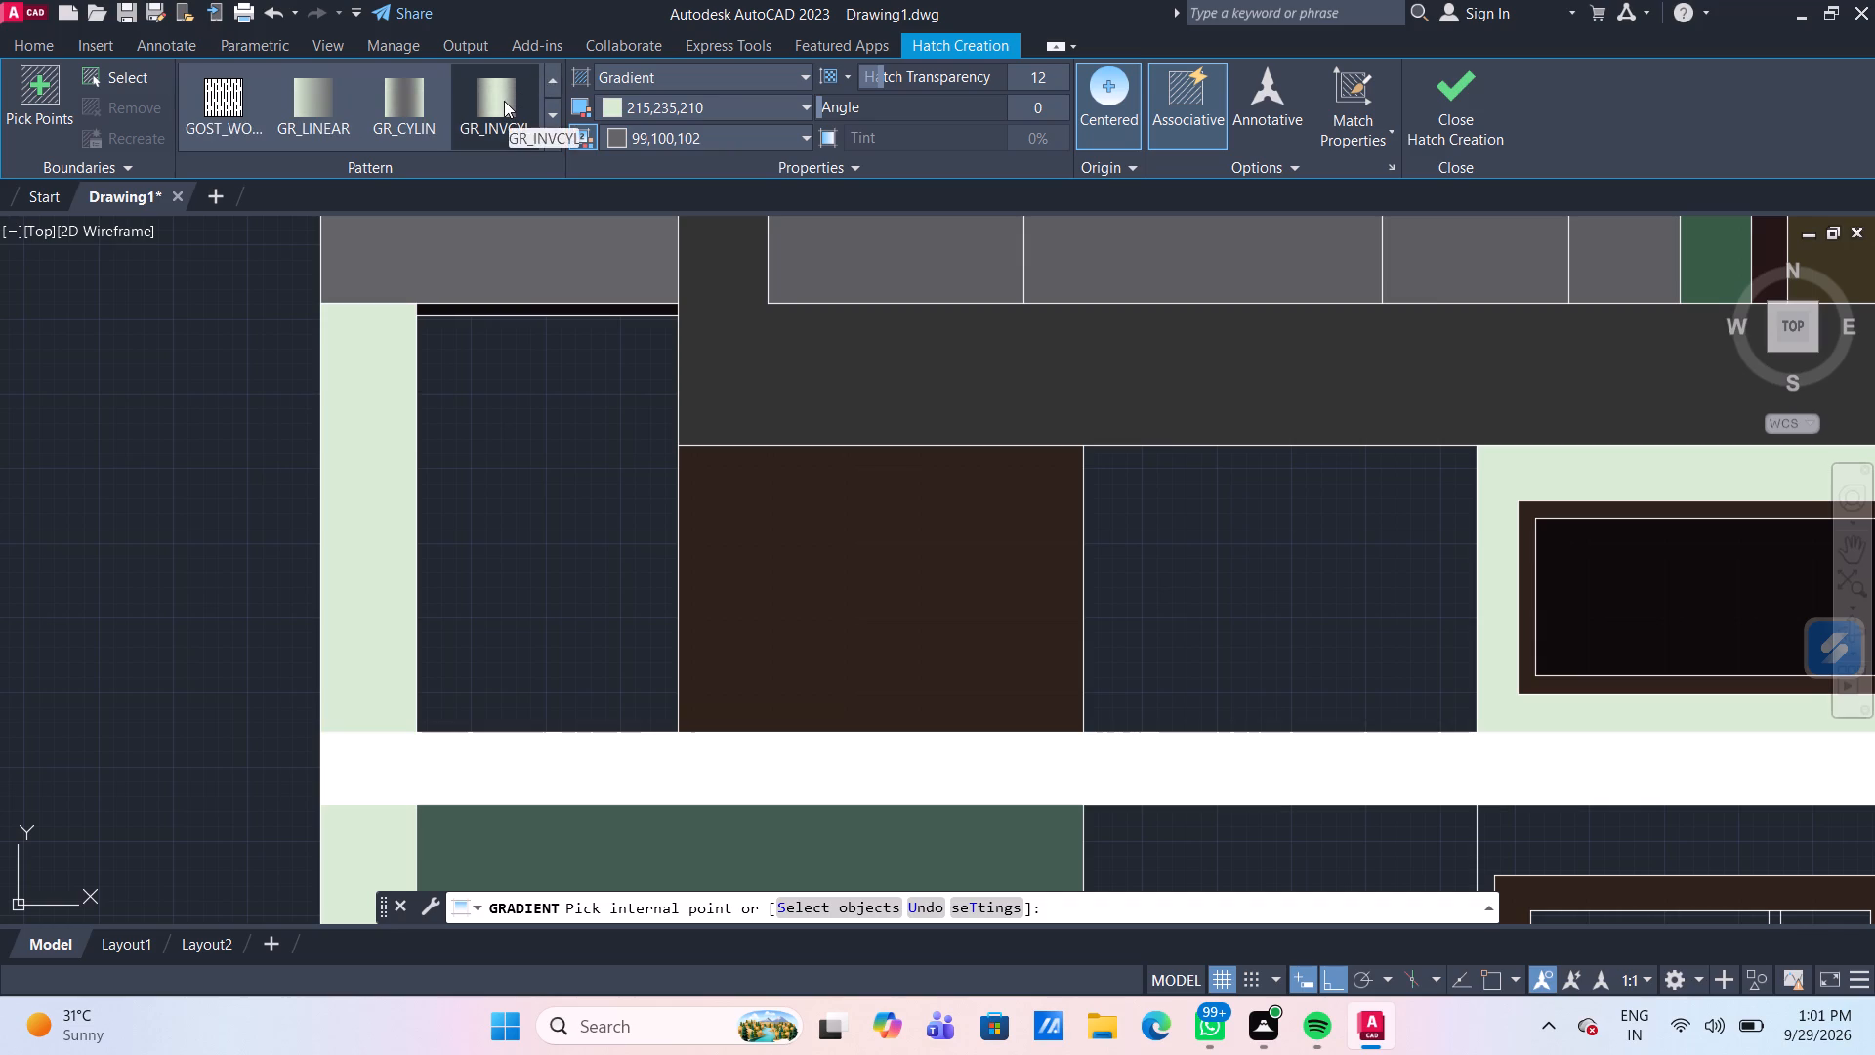
pyautogui.click(312, 119)
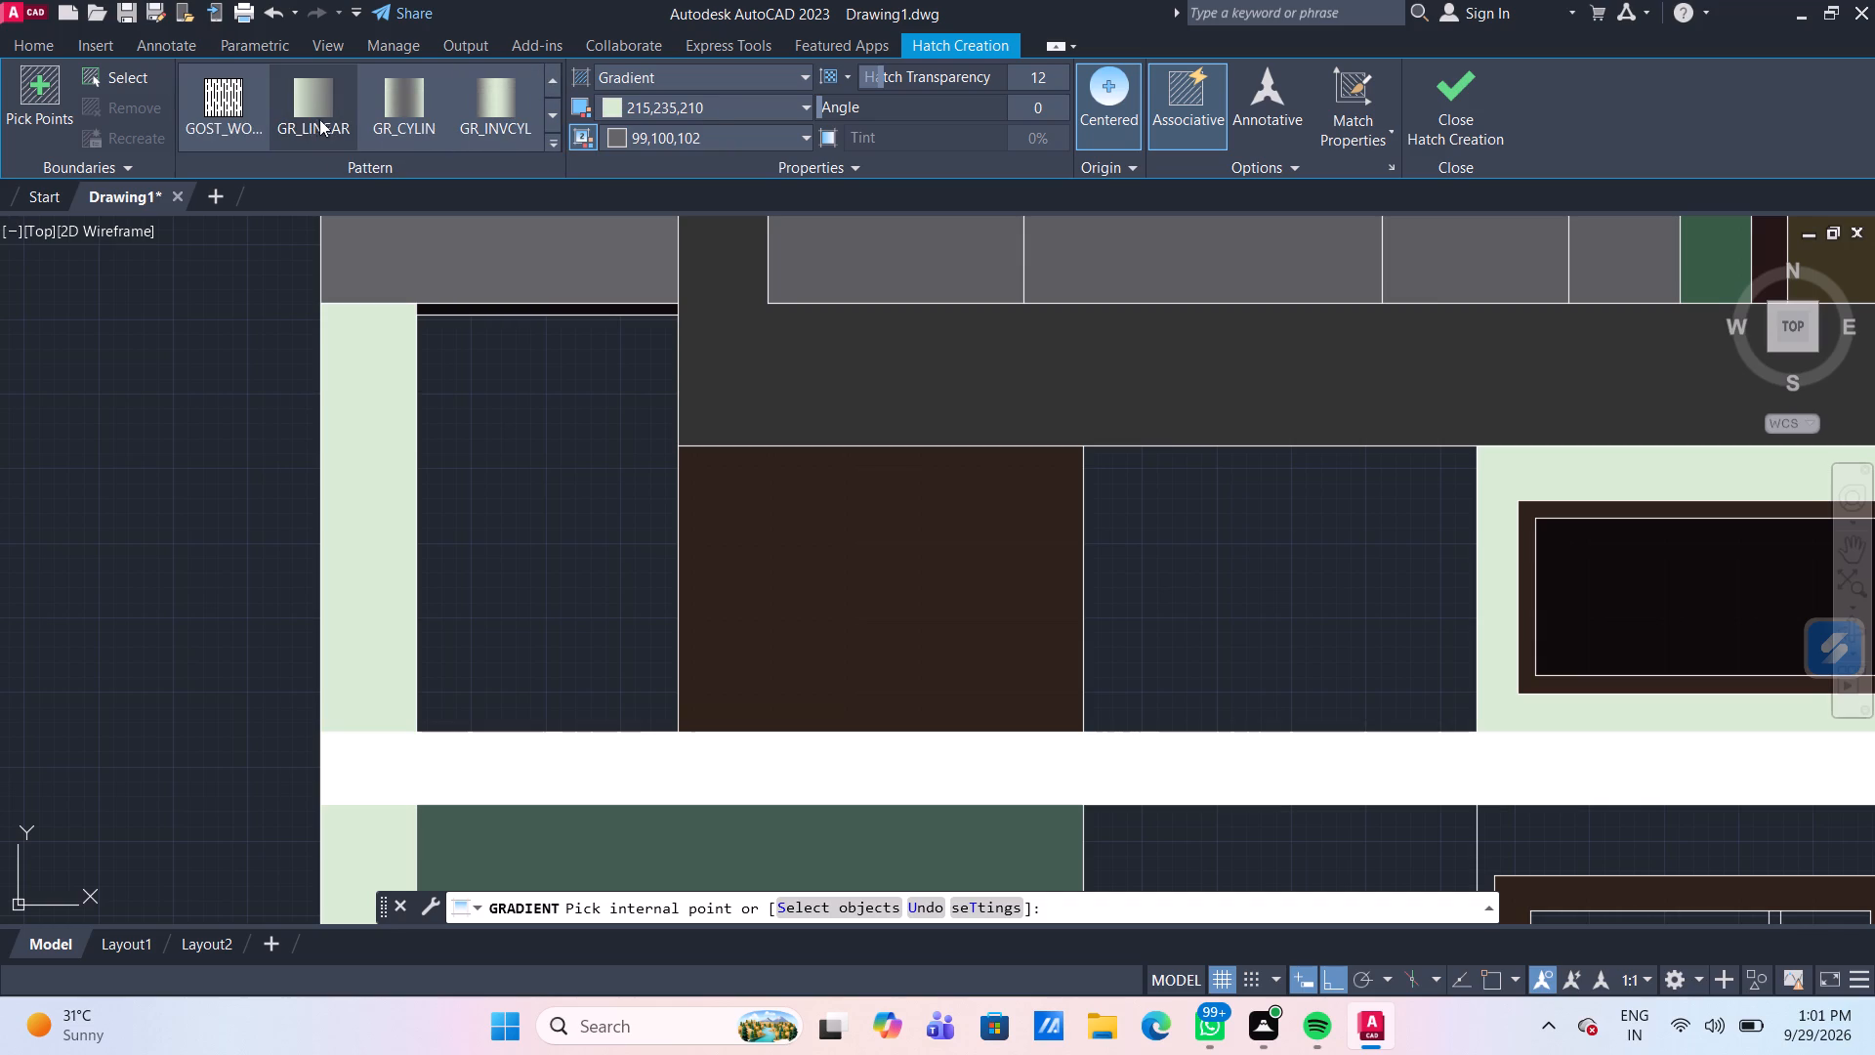
pyautogui.click(1045, 102)
pyautogui.write('90')
pyautogui.press('Return')
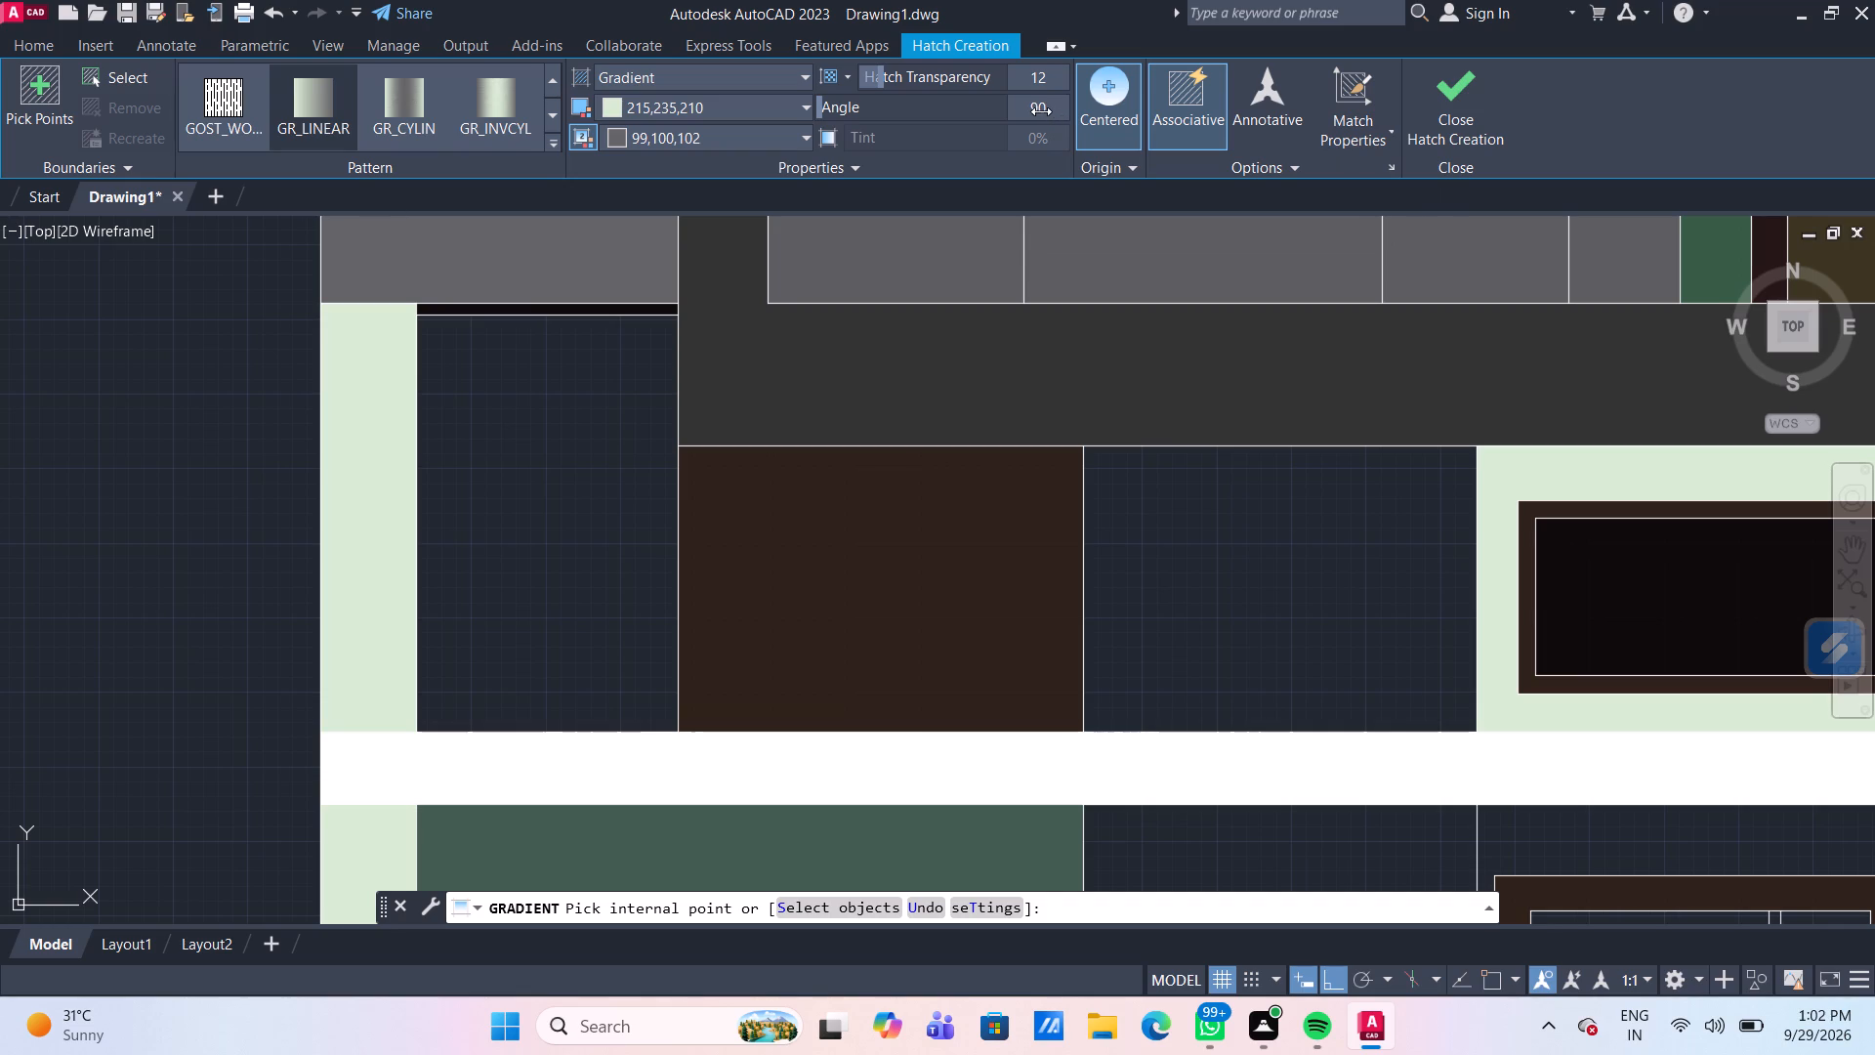
pyautogui.click(1041, 111)
pyautogui.write('16')
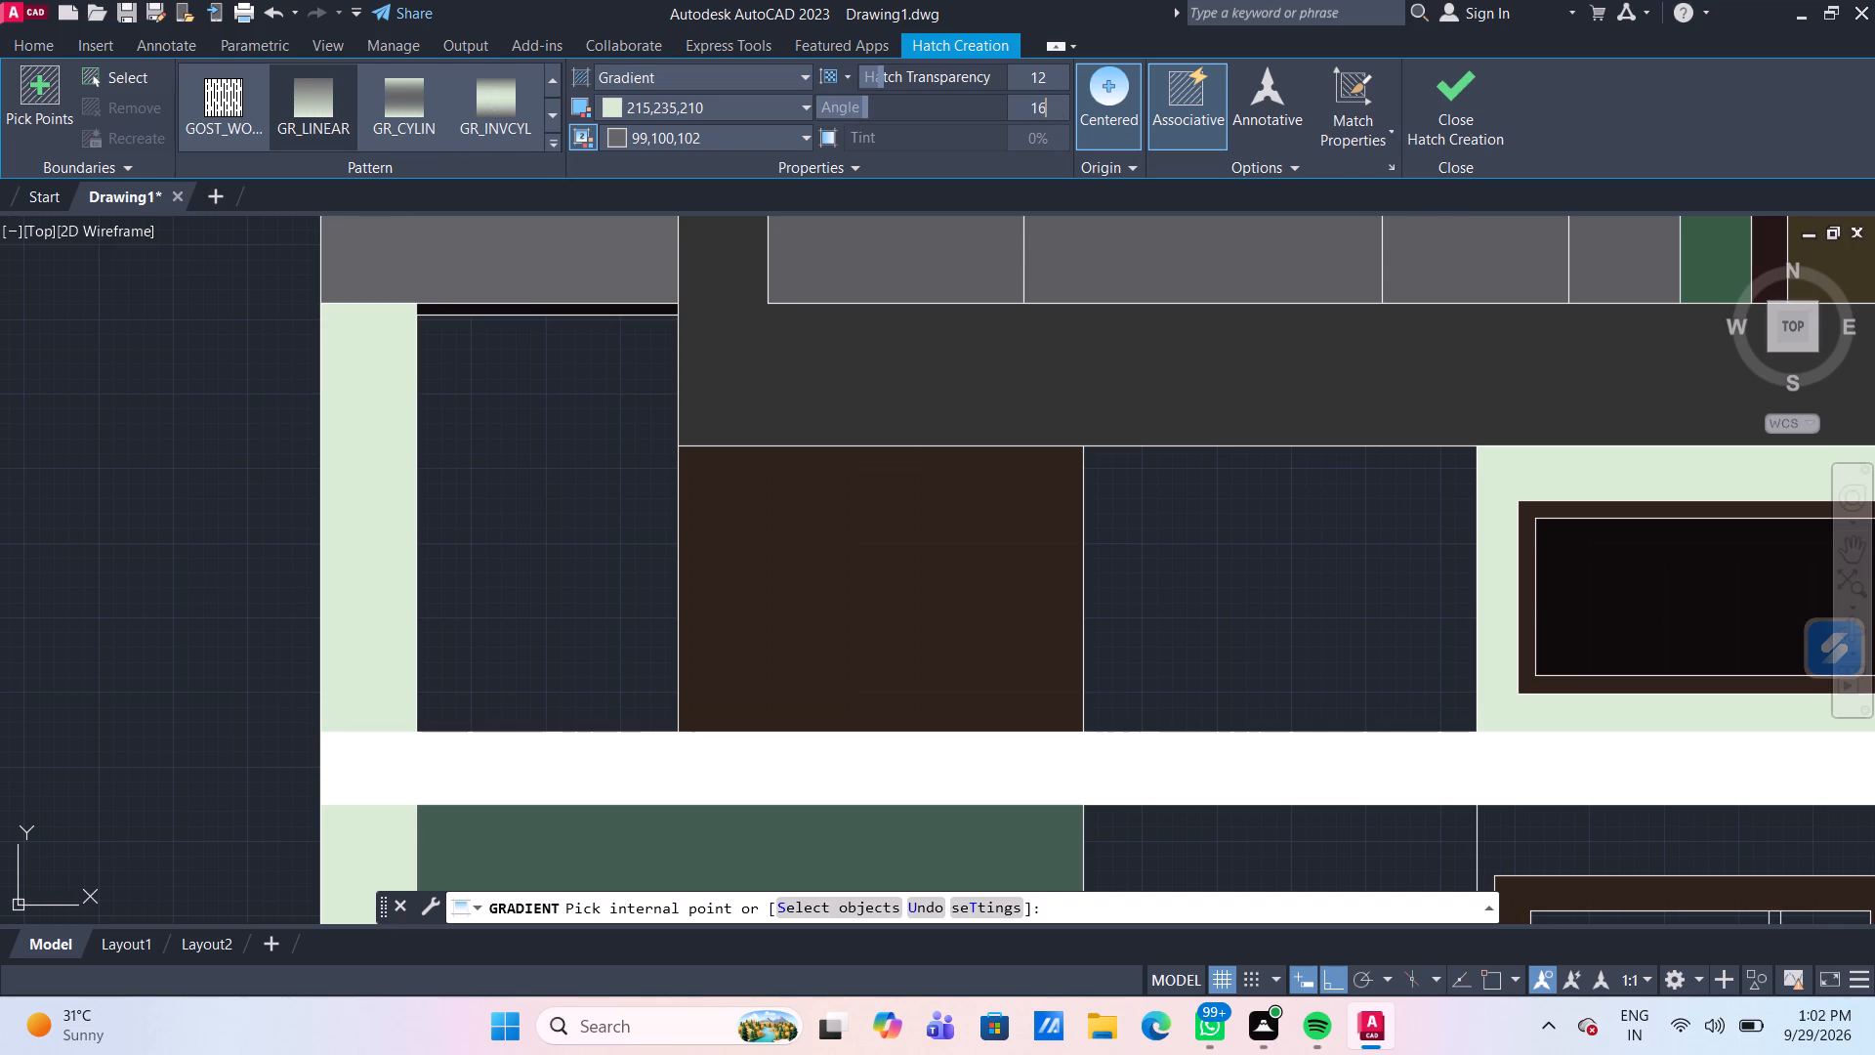
pyautogui.press('BackSpace')
pyautogui.write('35')
pyautogui.press('Return')
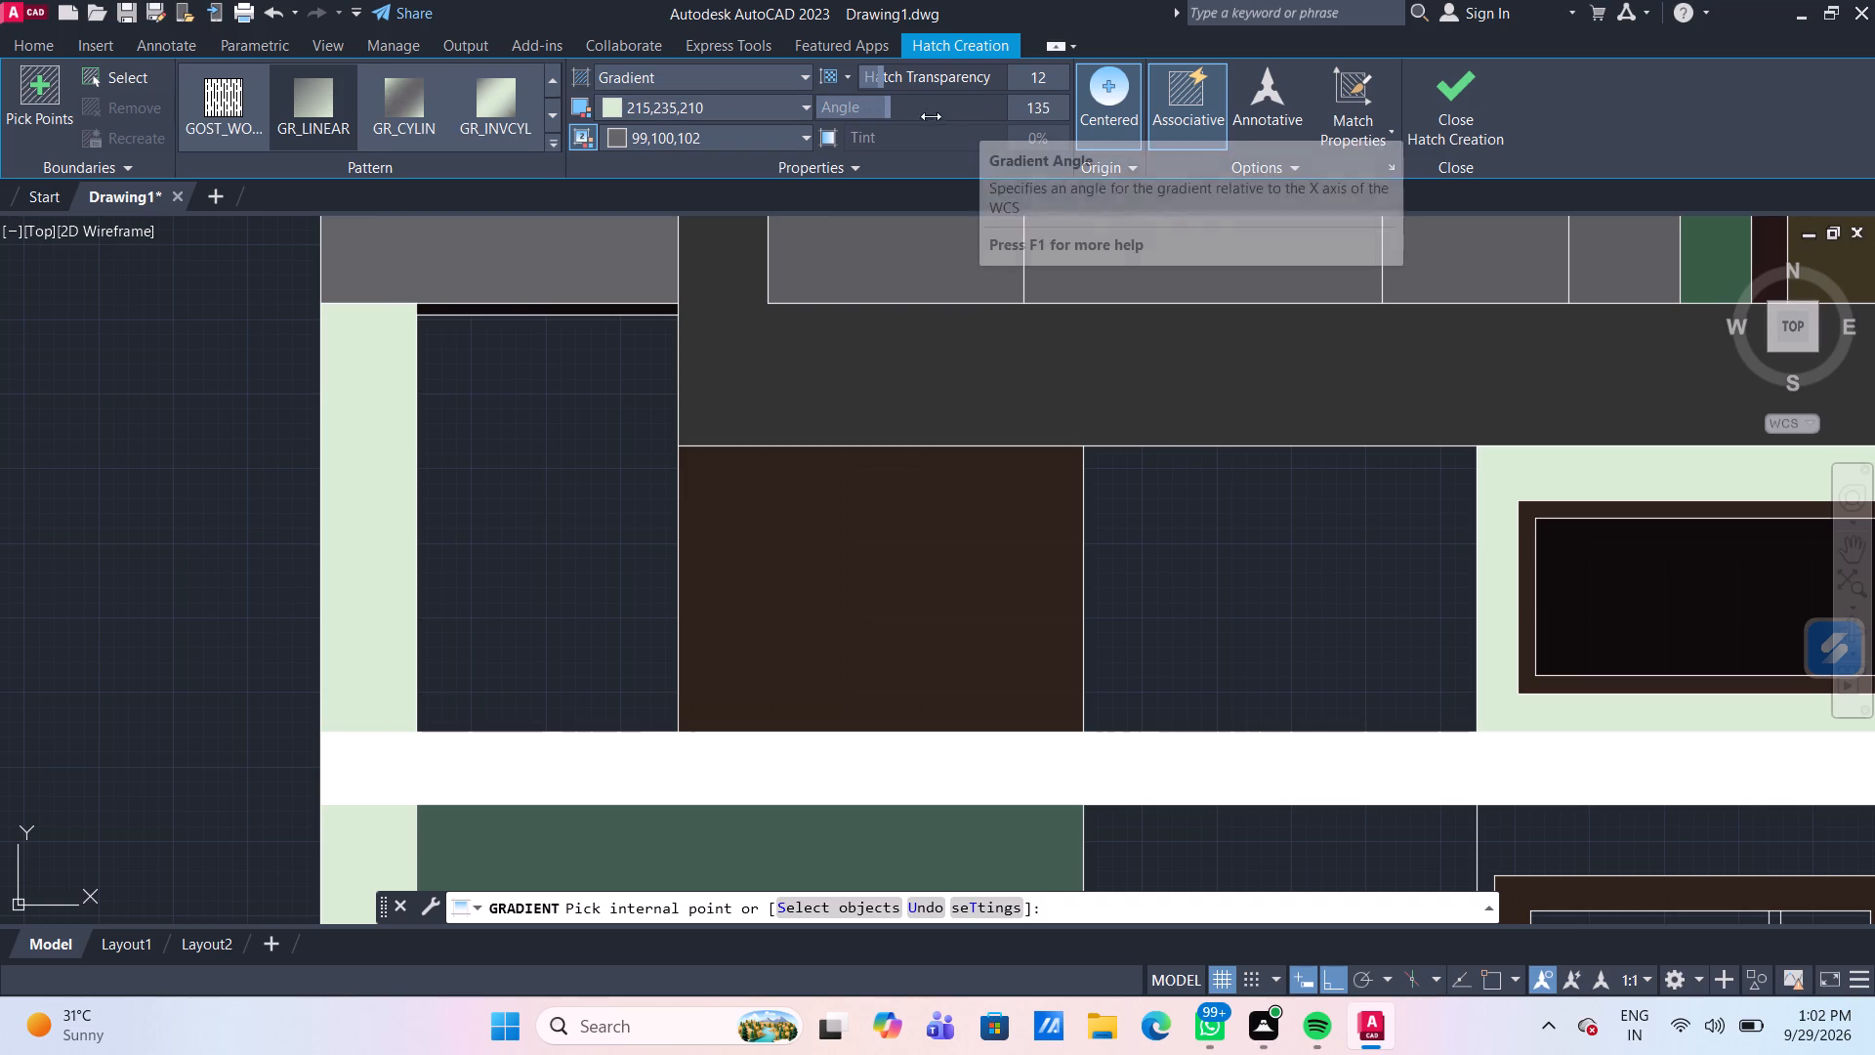
pyautogui.click(1043, 112)
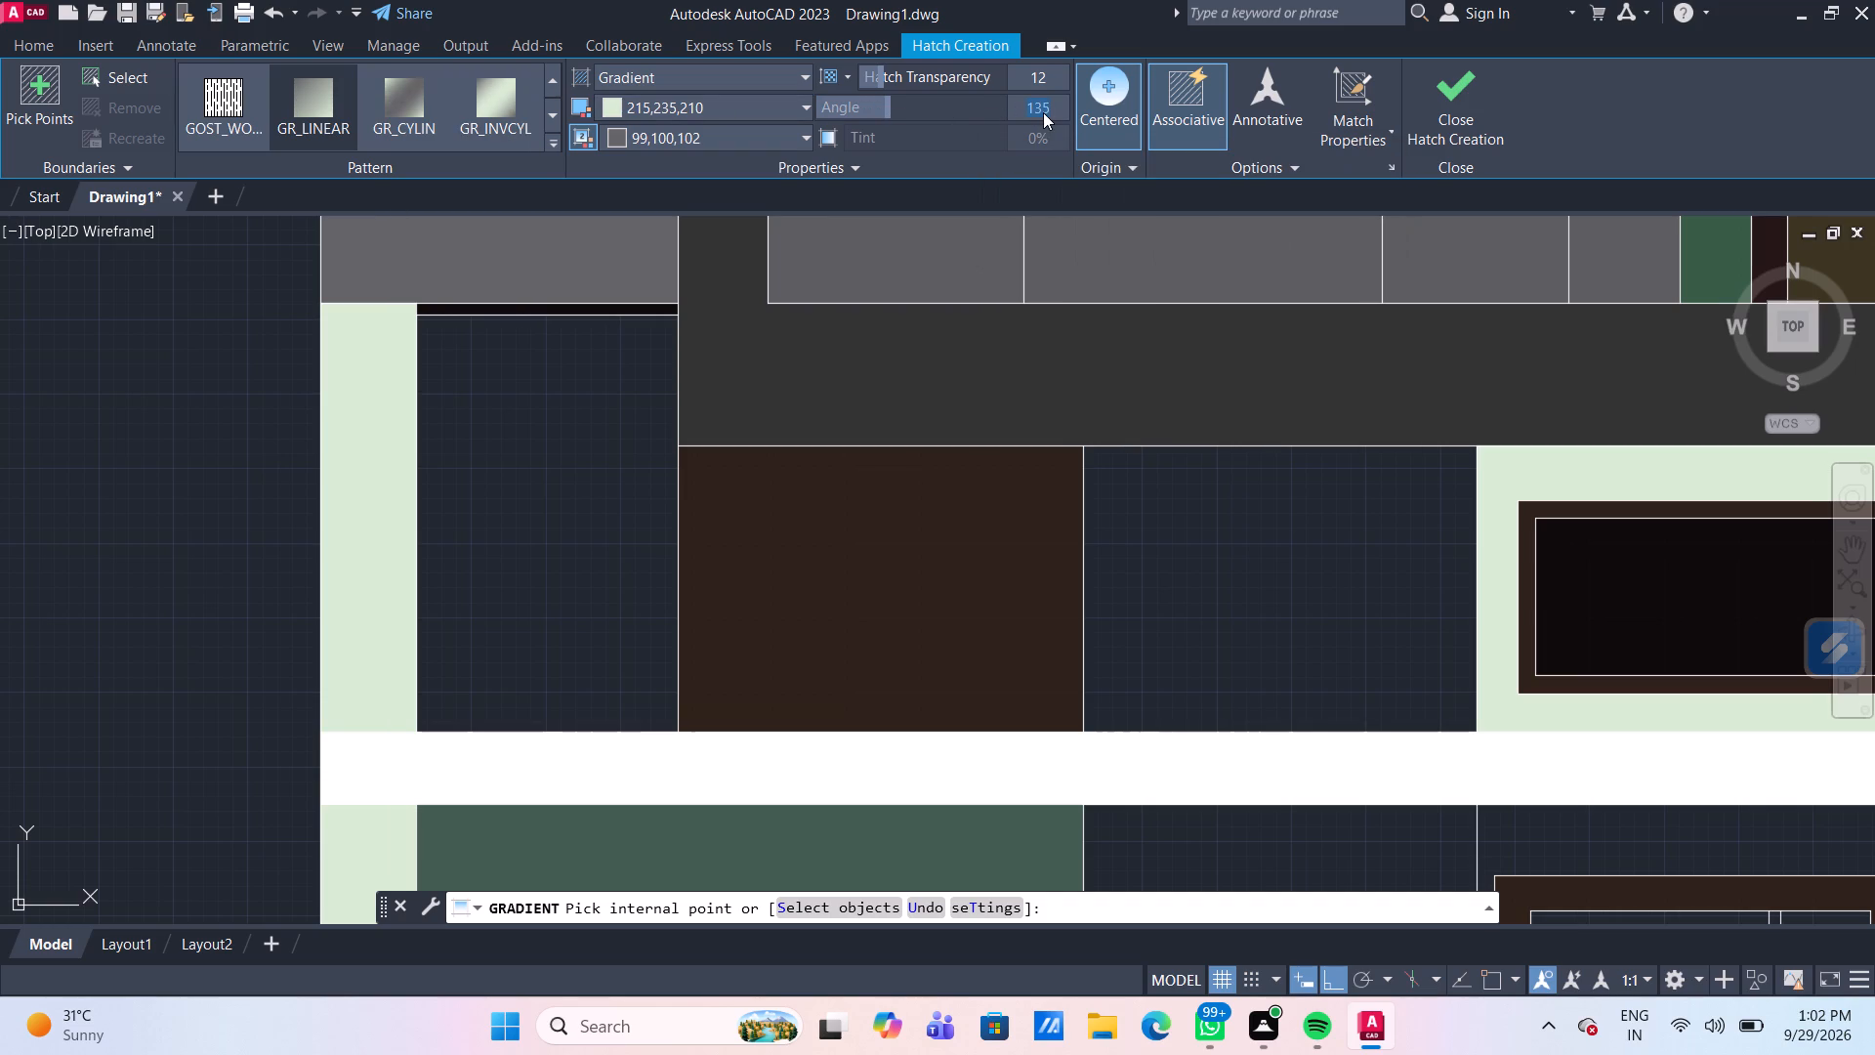
pyautogui.write('180')
pyautogui.press('Return')
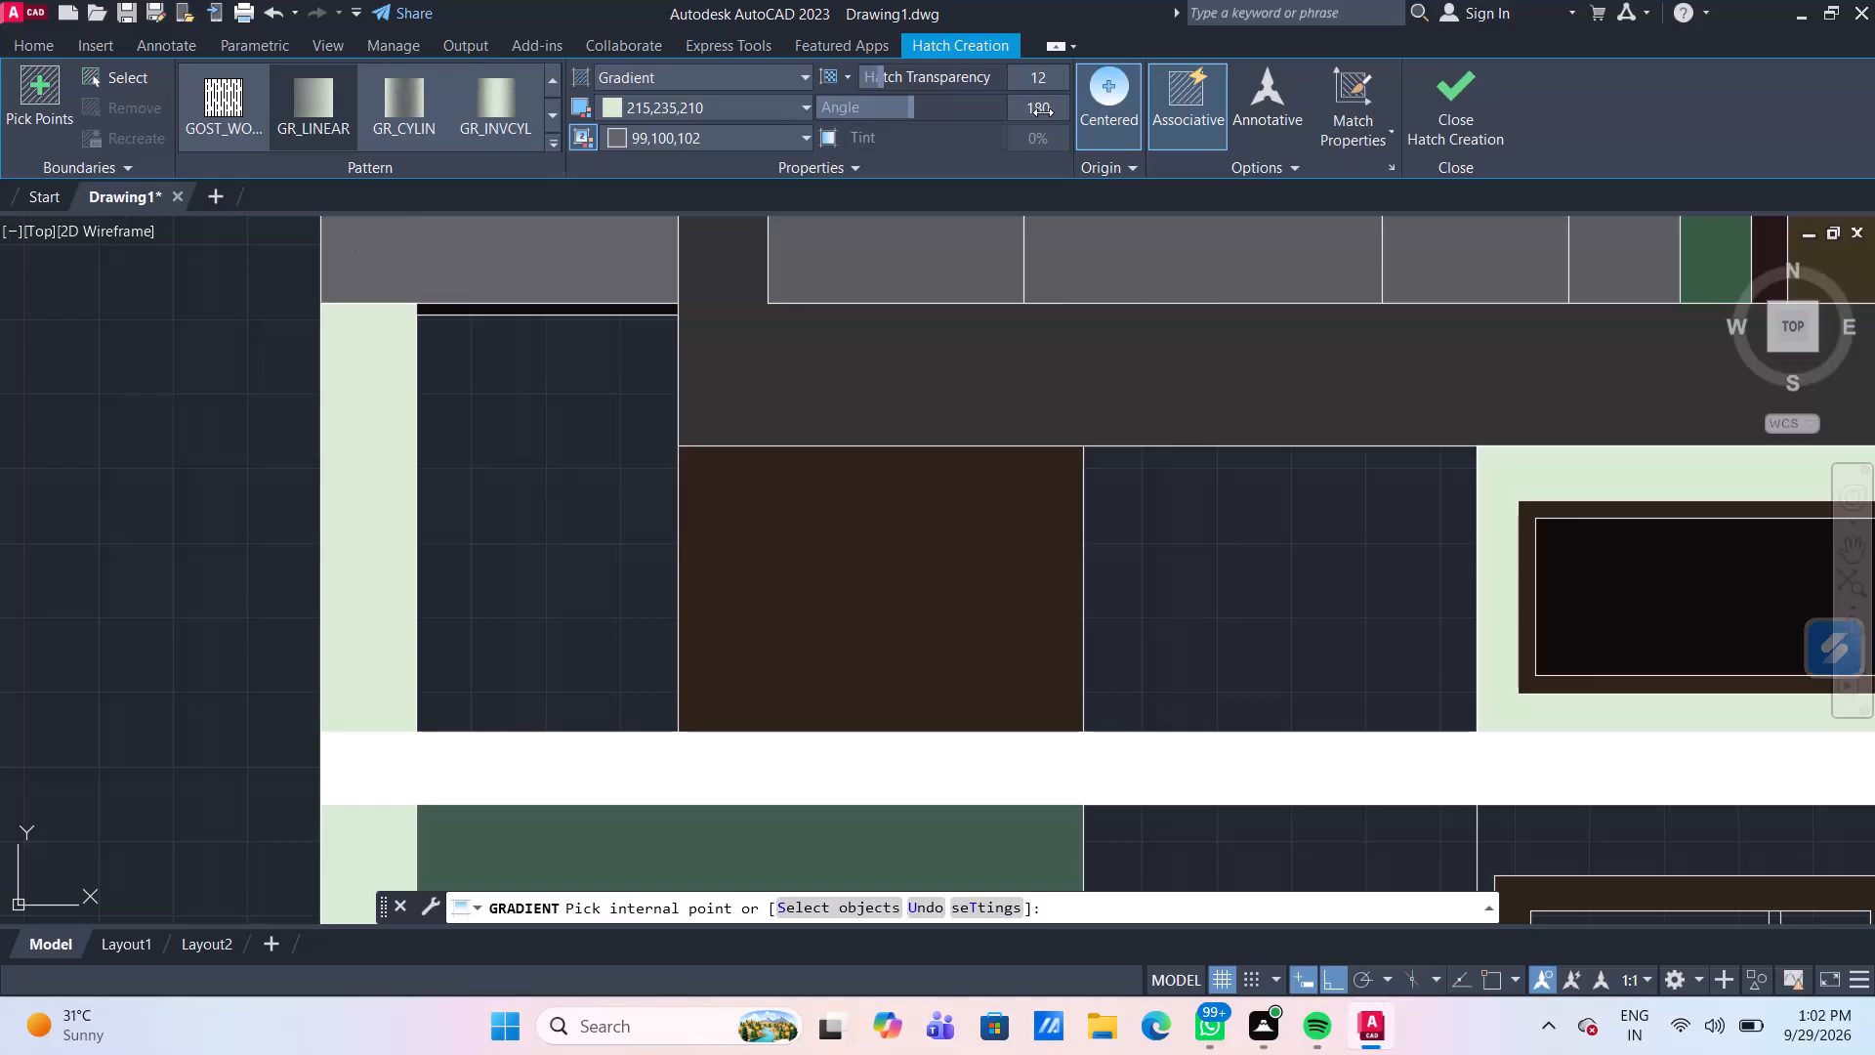
pyautogui.click(485, 475)
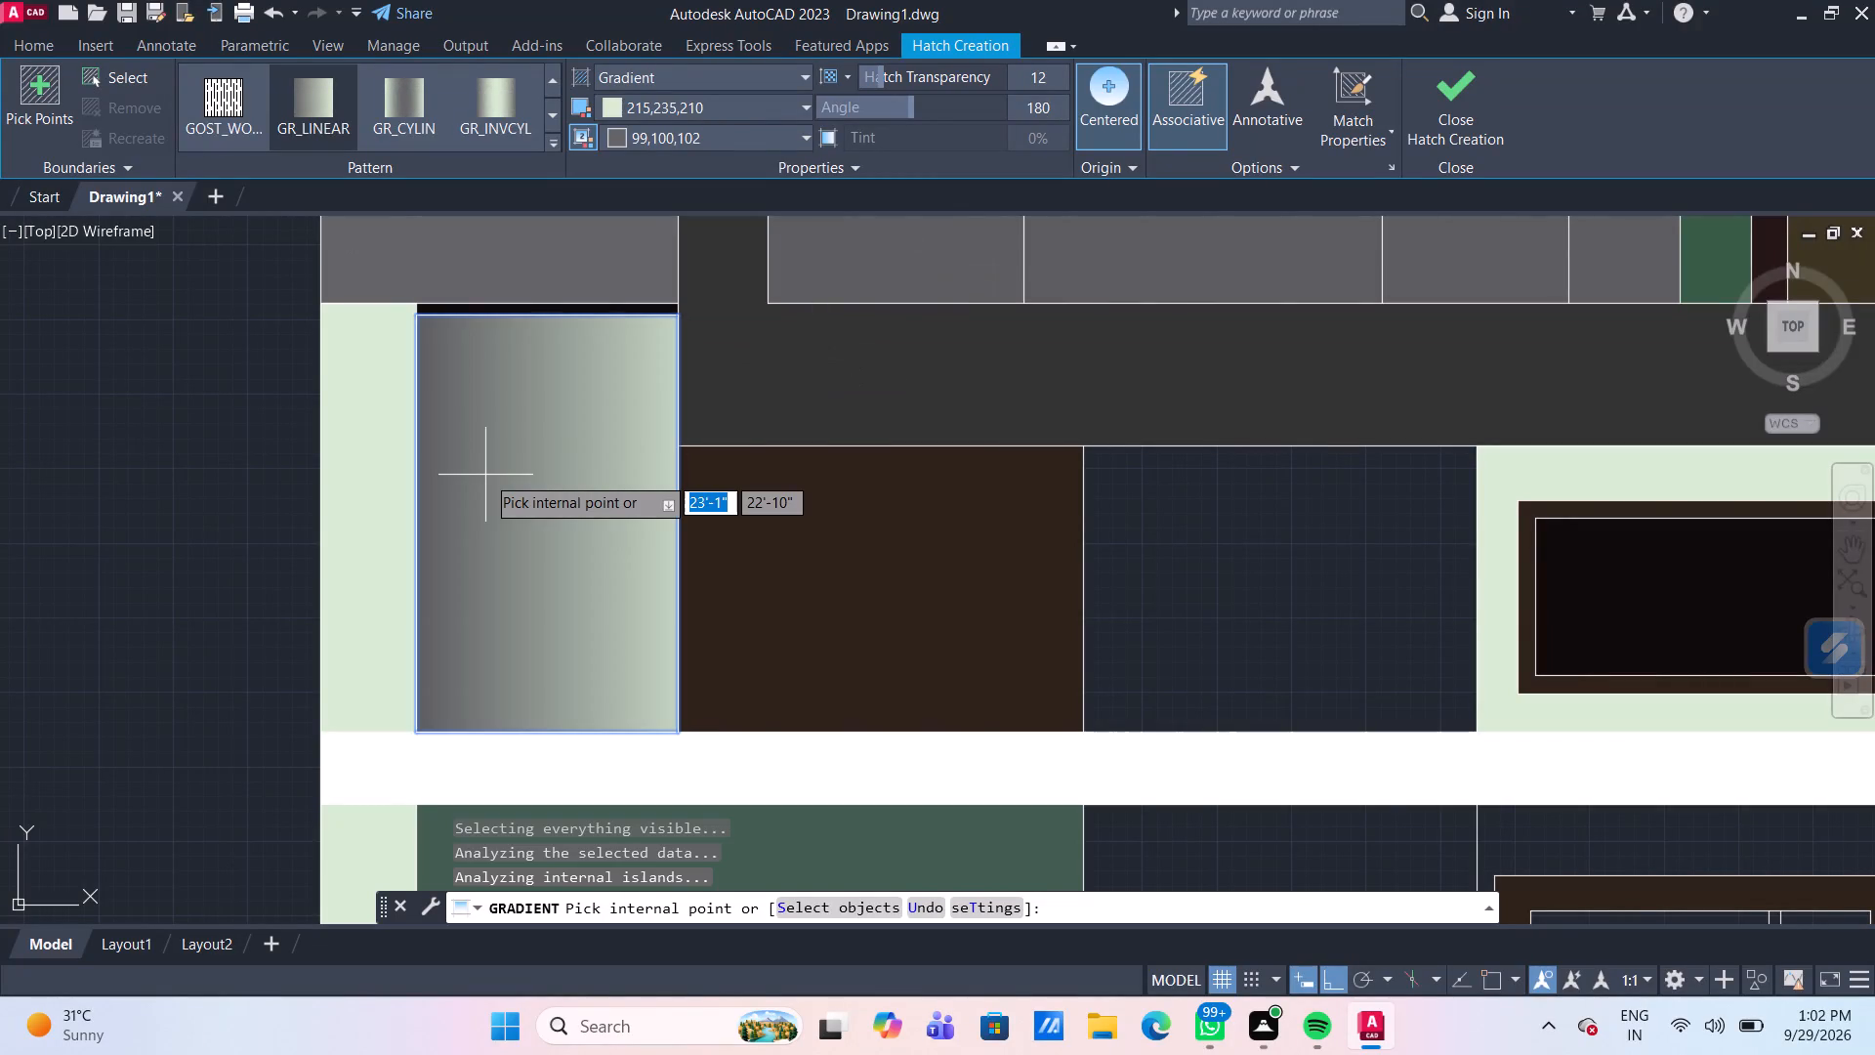
pyautogui.press('Escape')
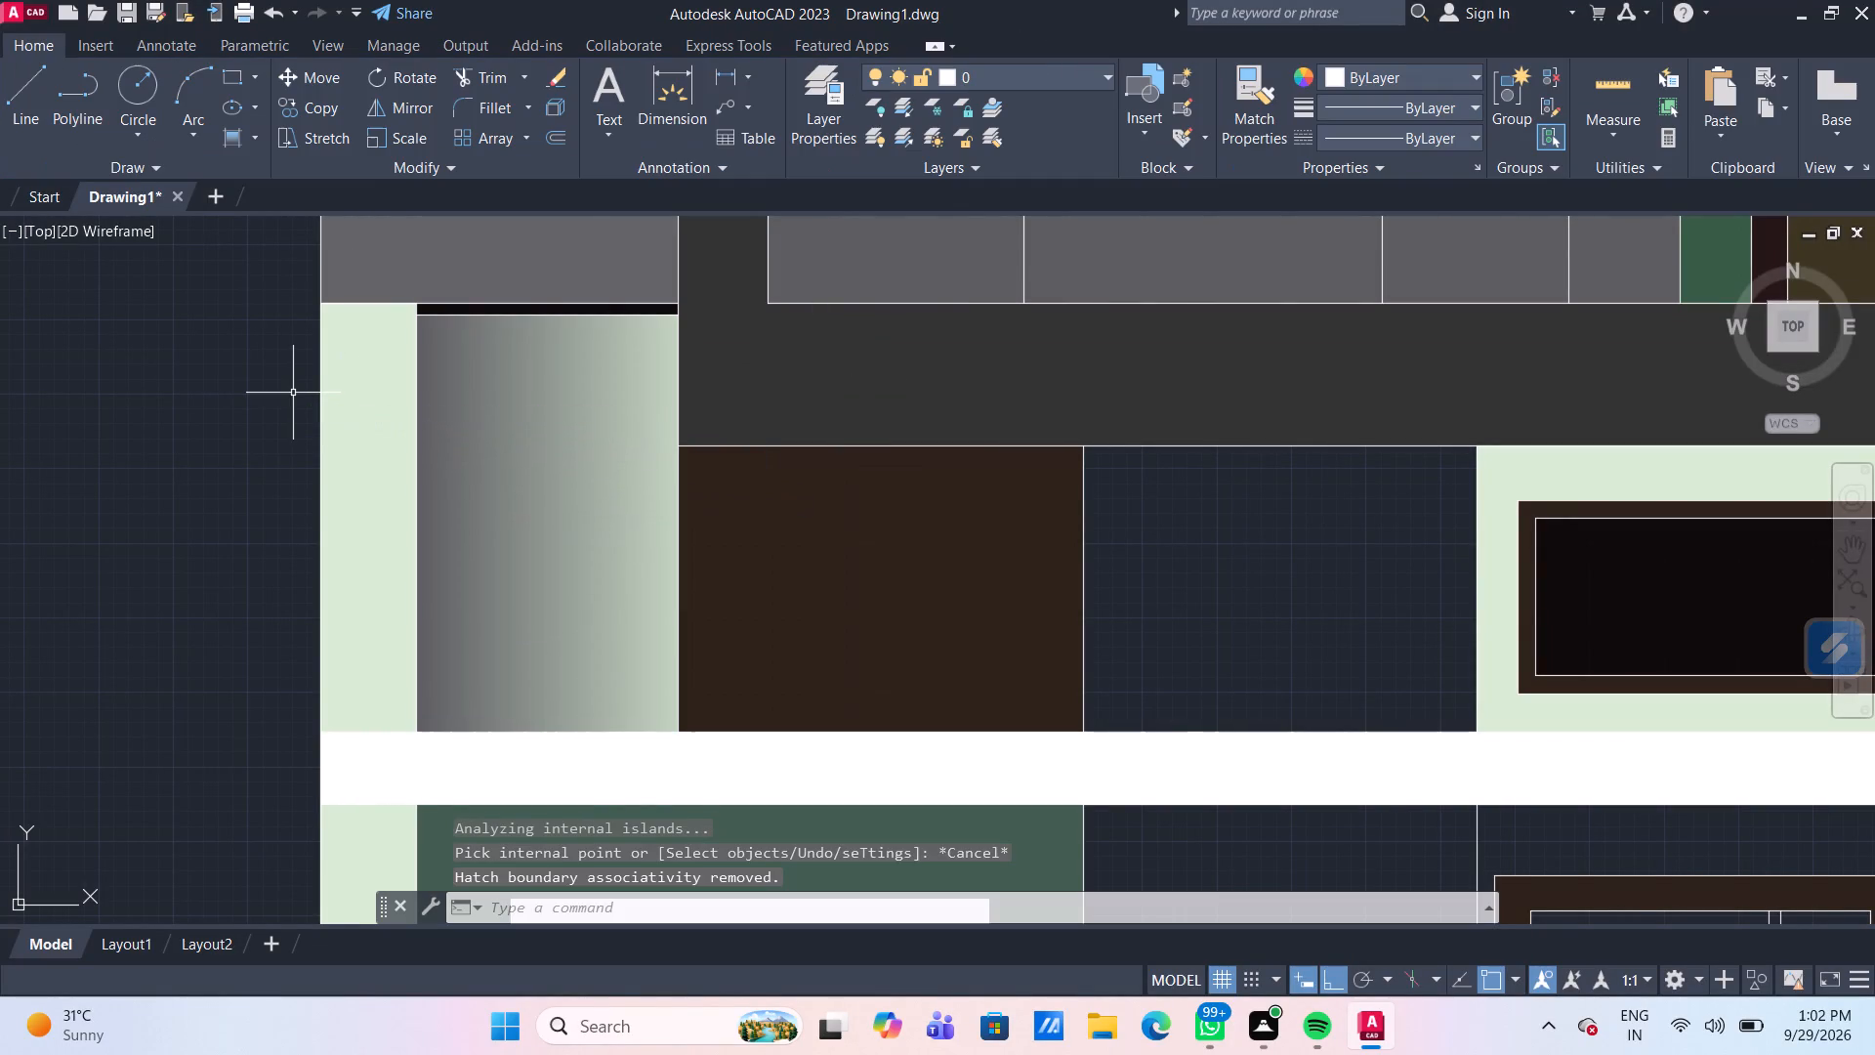
pyautogui.scroll(-2, 312, 415)
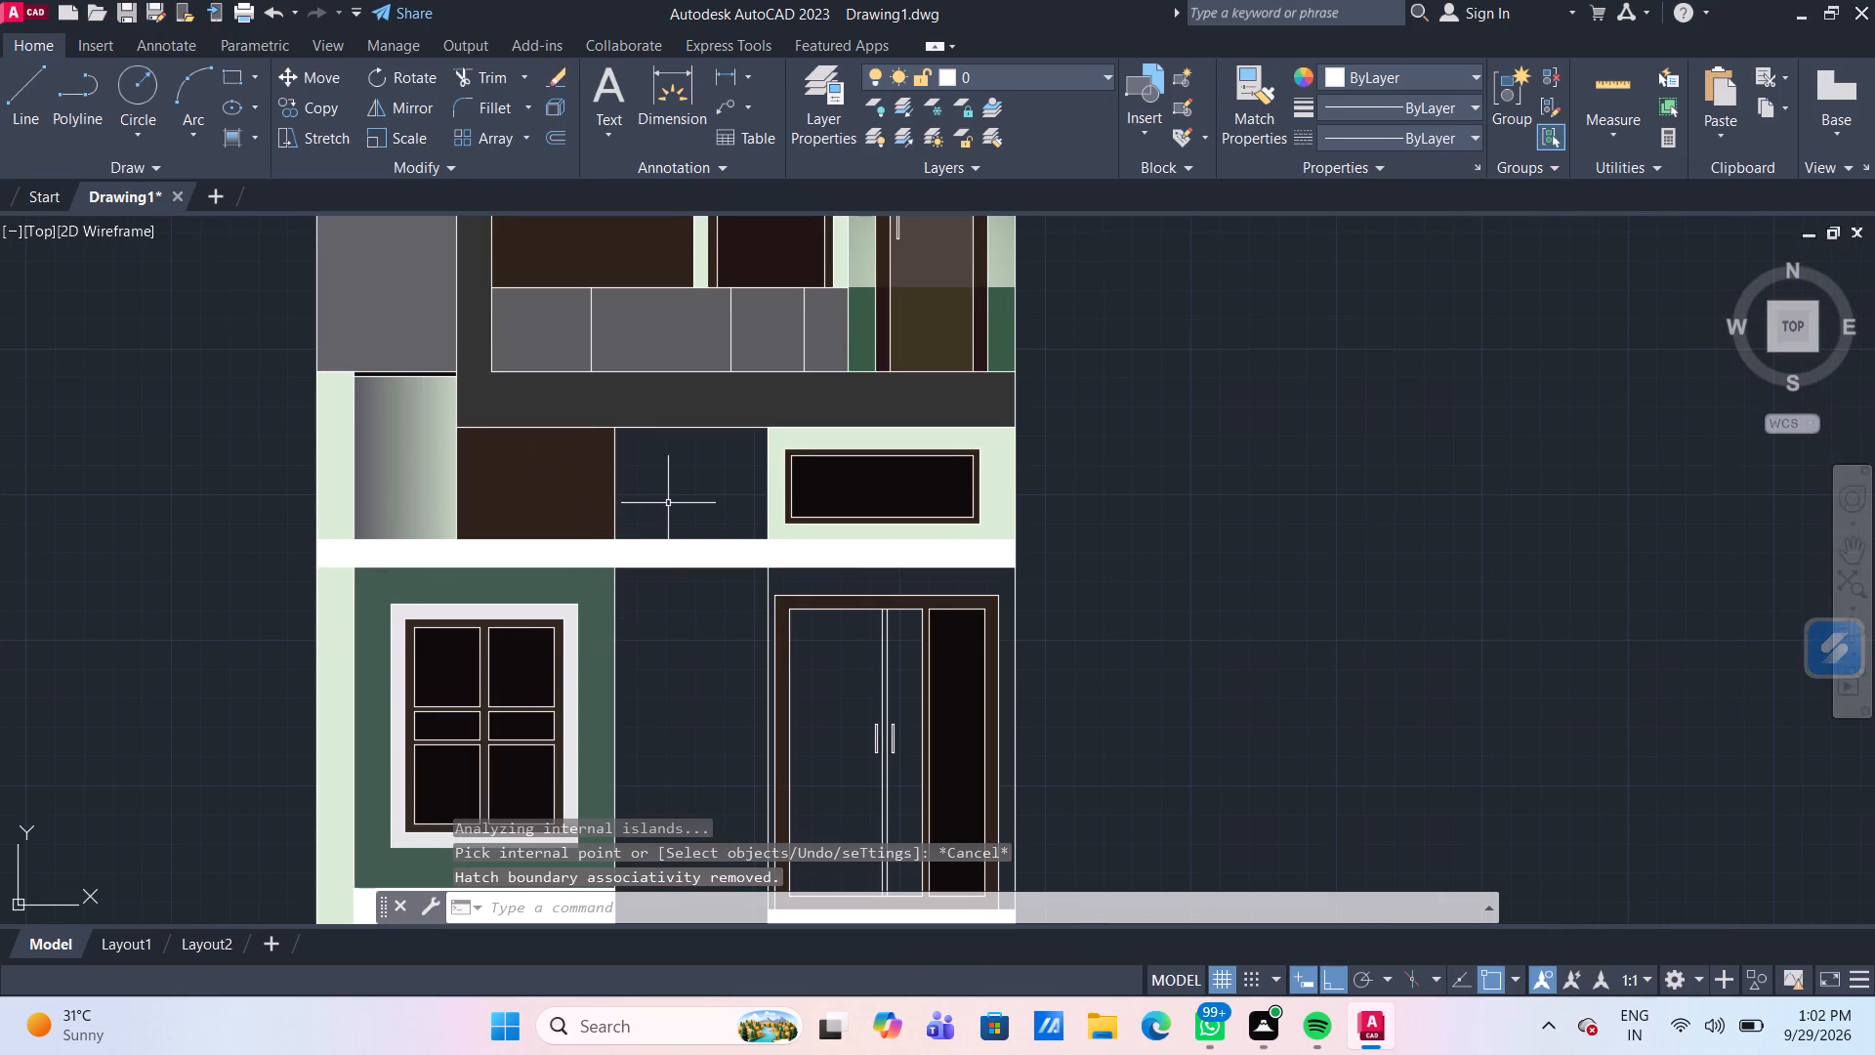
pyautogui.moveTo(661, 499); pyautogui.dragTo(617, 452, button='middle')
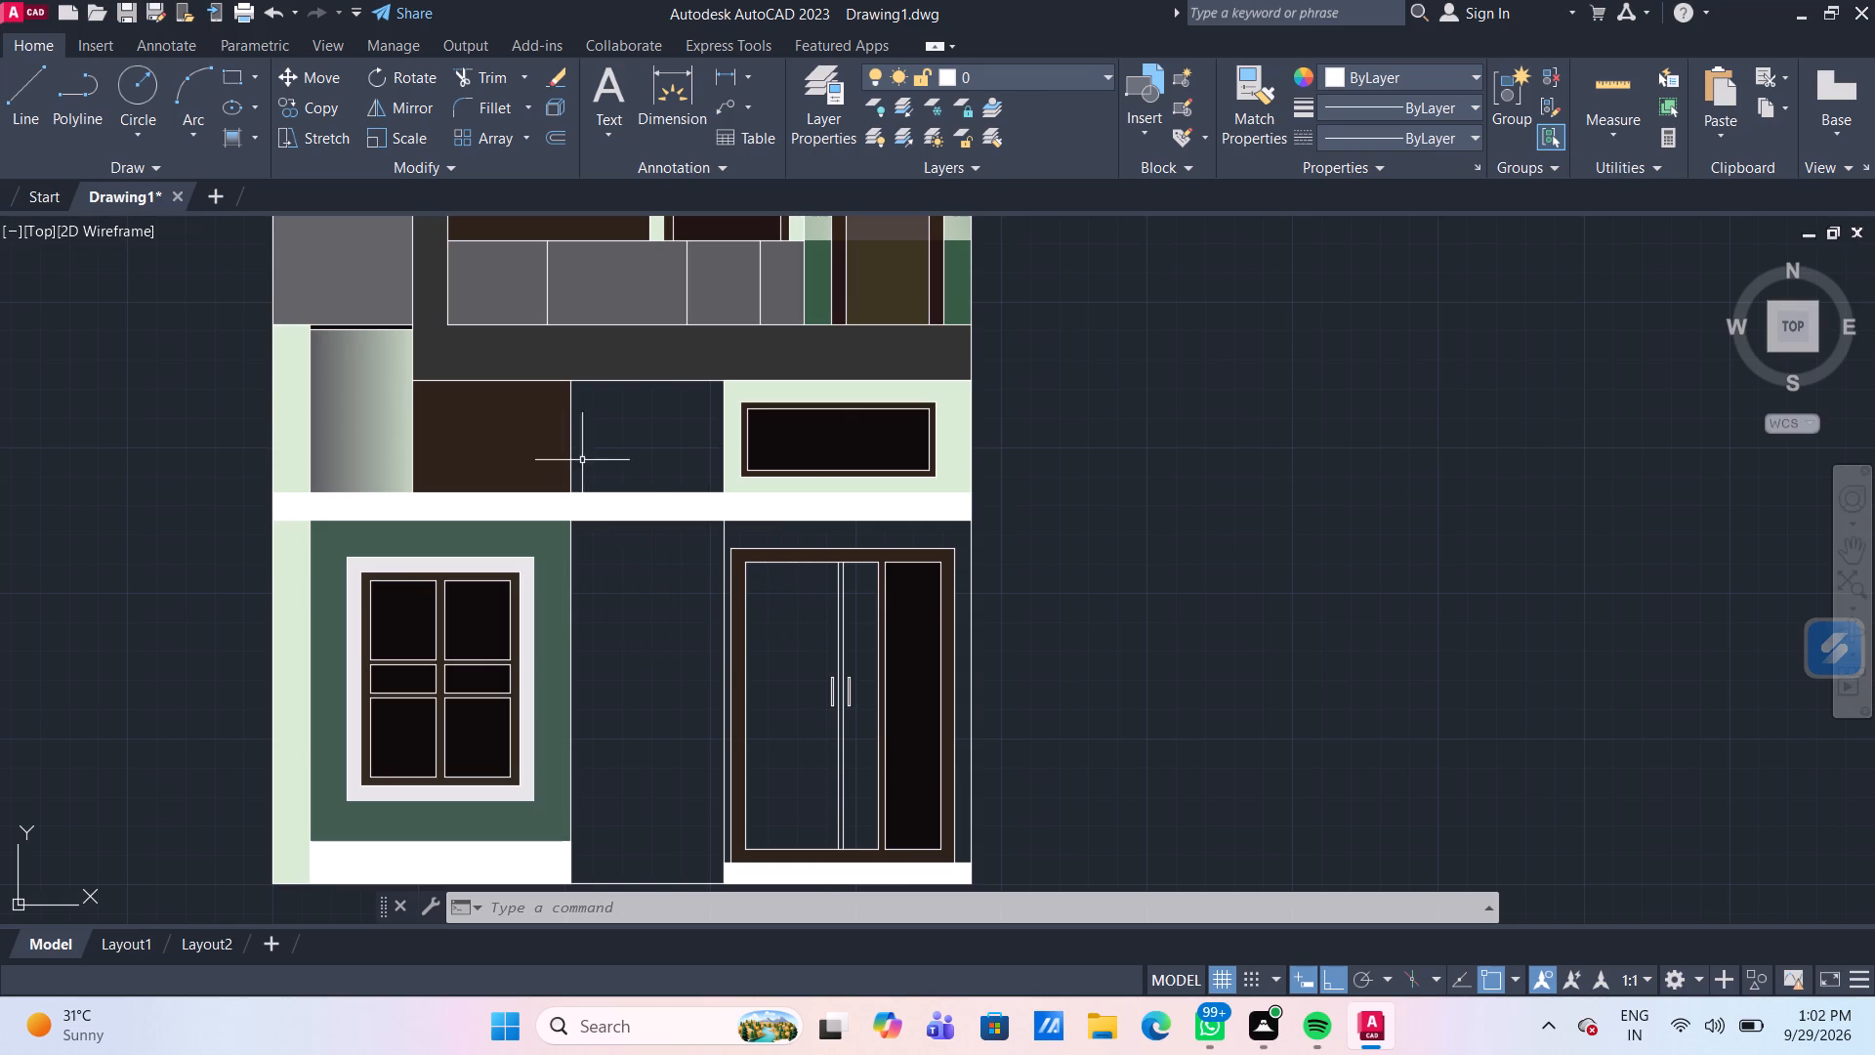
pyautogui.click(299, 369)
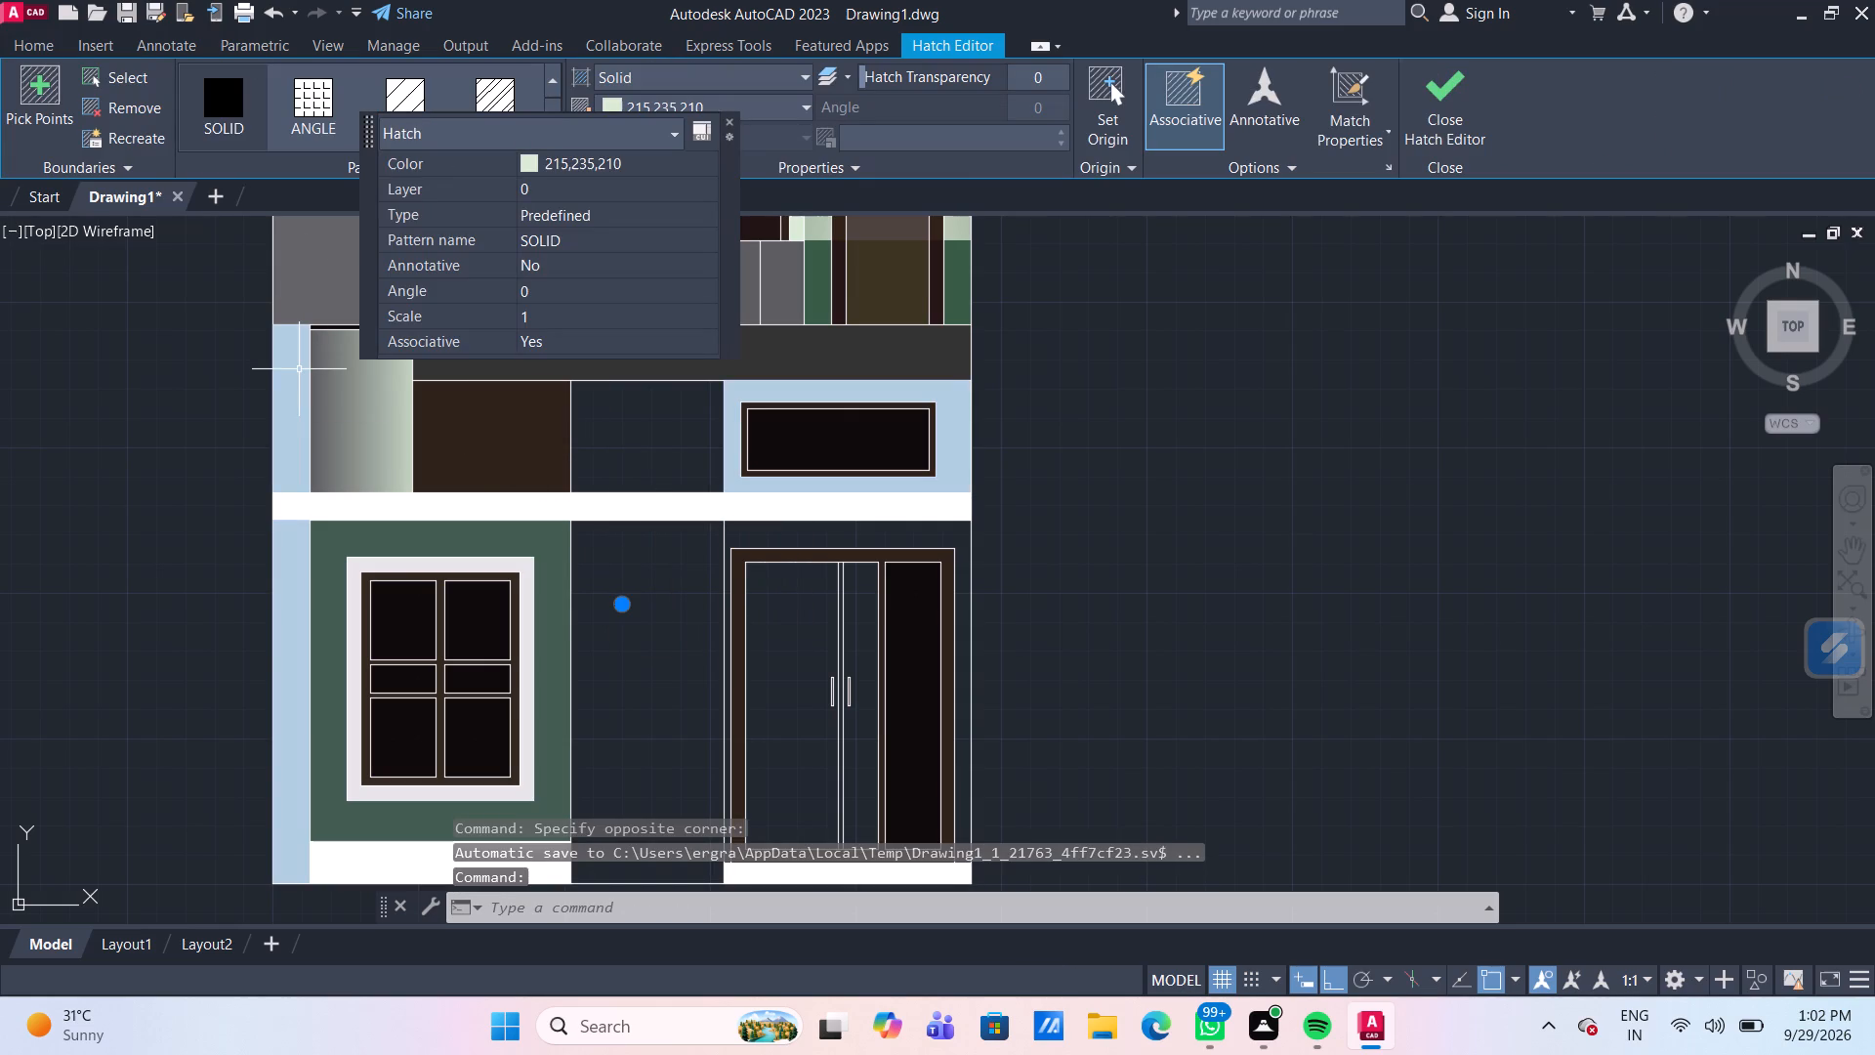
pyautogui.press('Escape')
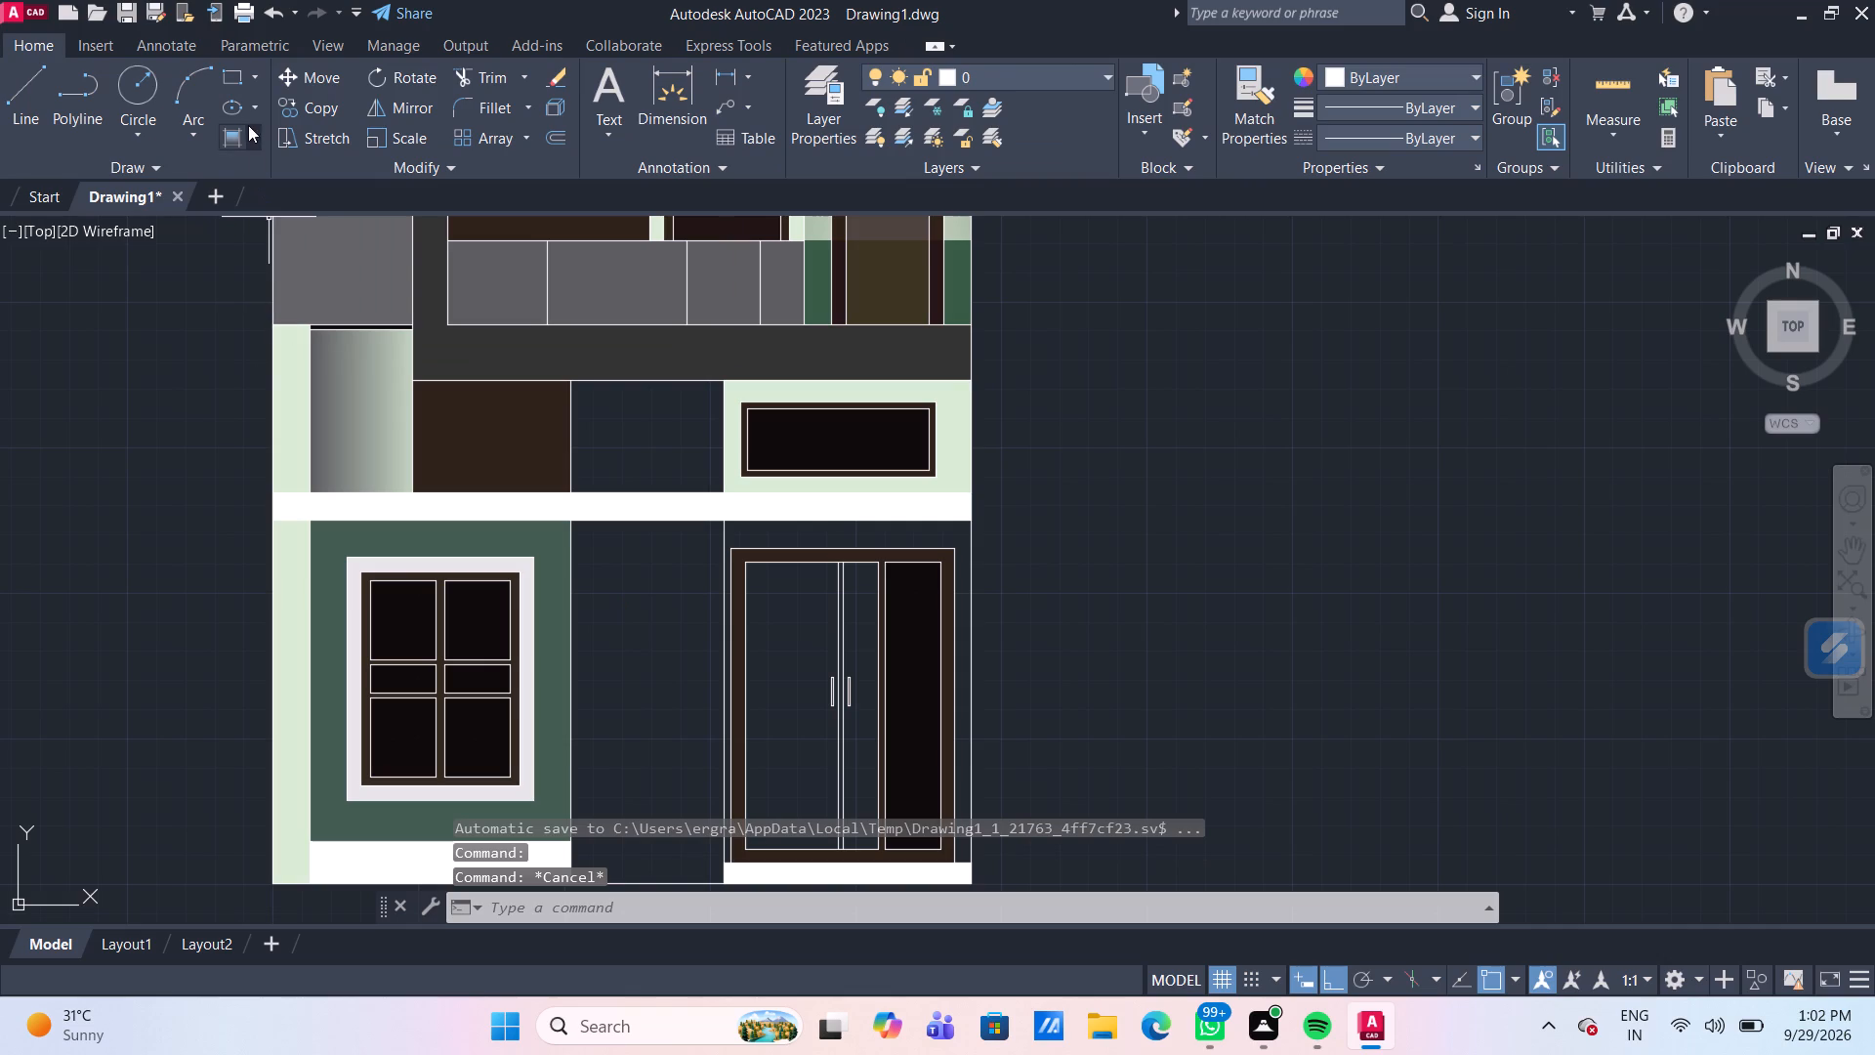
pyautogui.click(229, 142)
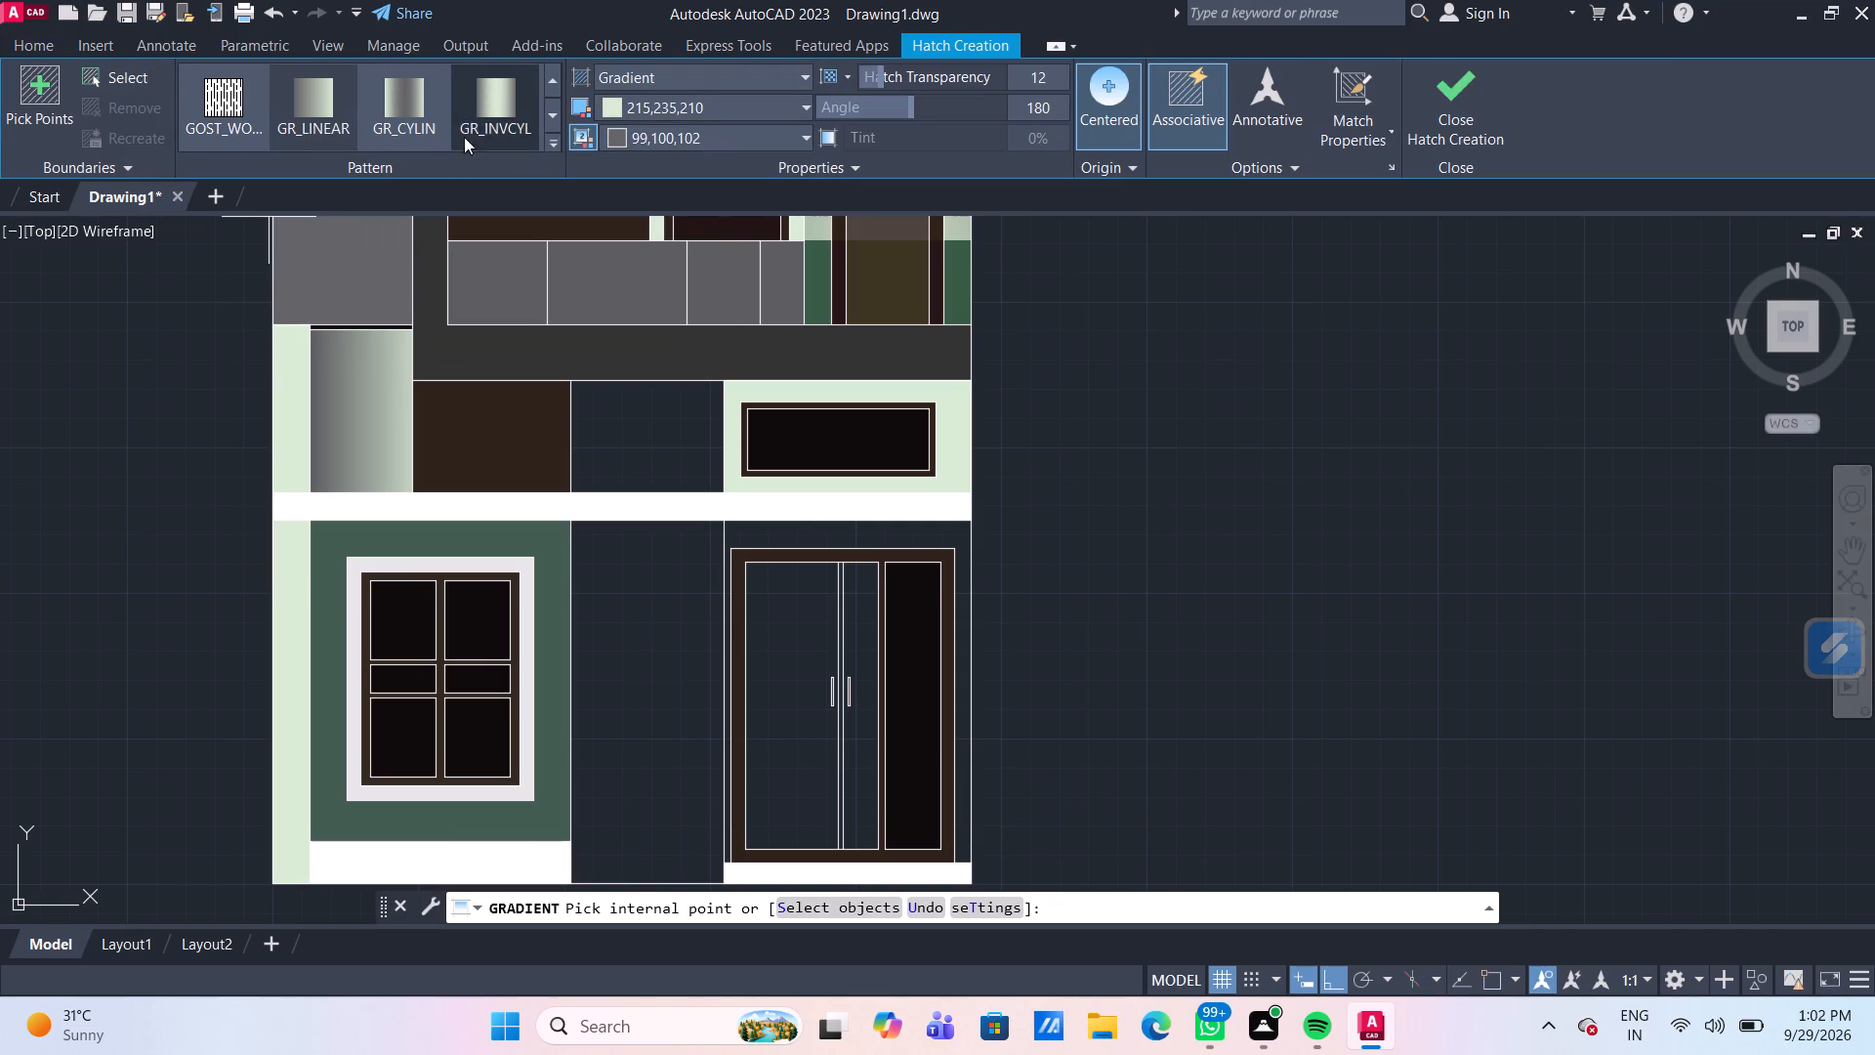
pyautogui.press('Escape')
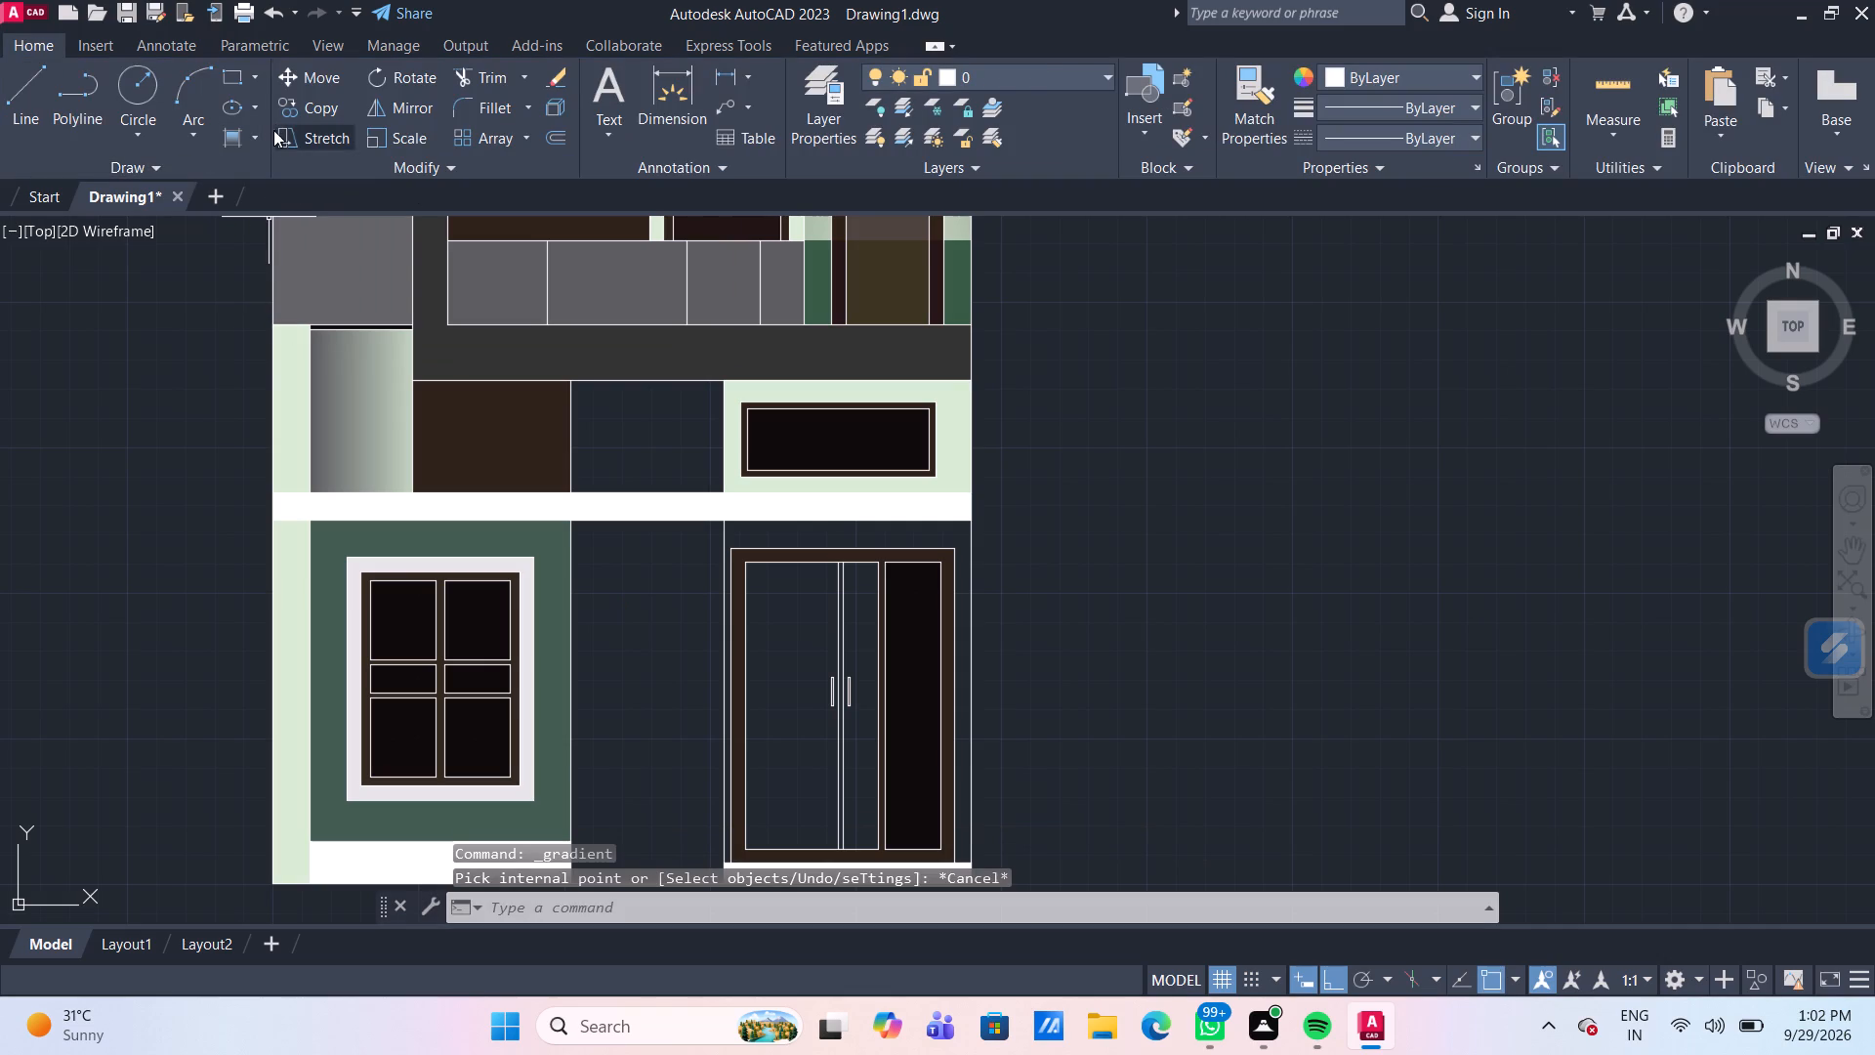
# Fill the empty panel beside the brown panel and the wall strip beside the entrance door with a solid hatch in true colour 230,242,227.
pyautogui.click(255, 139)
pyautogui.click(258, 183)
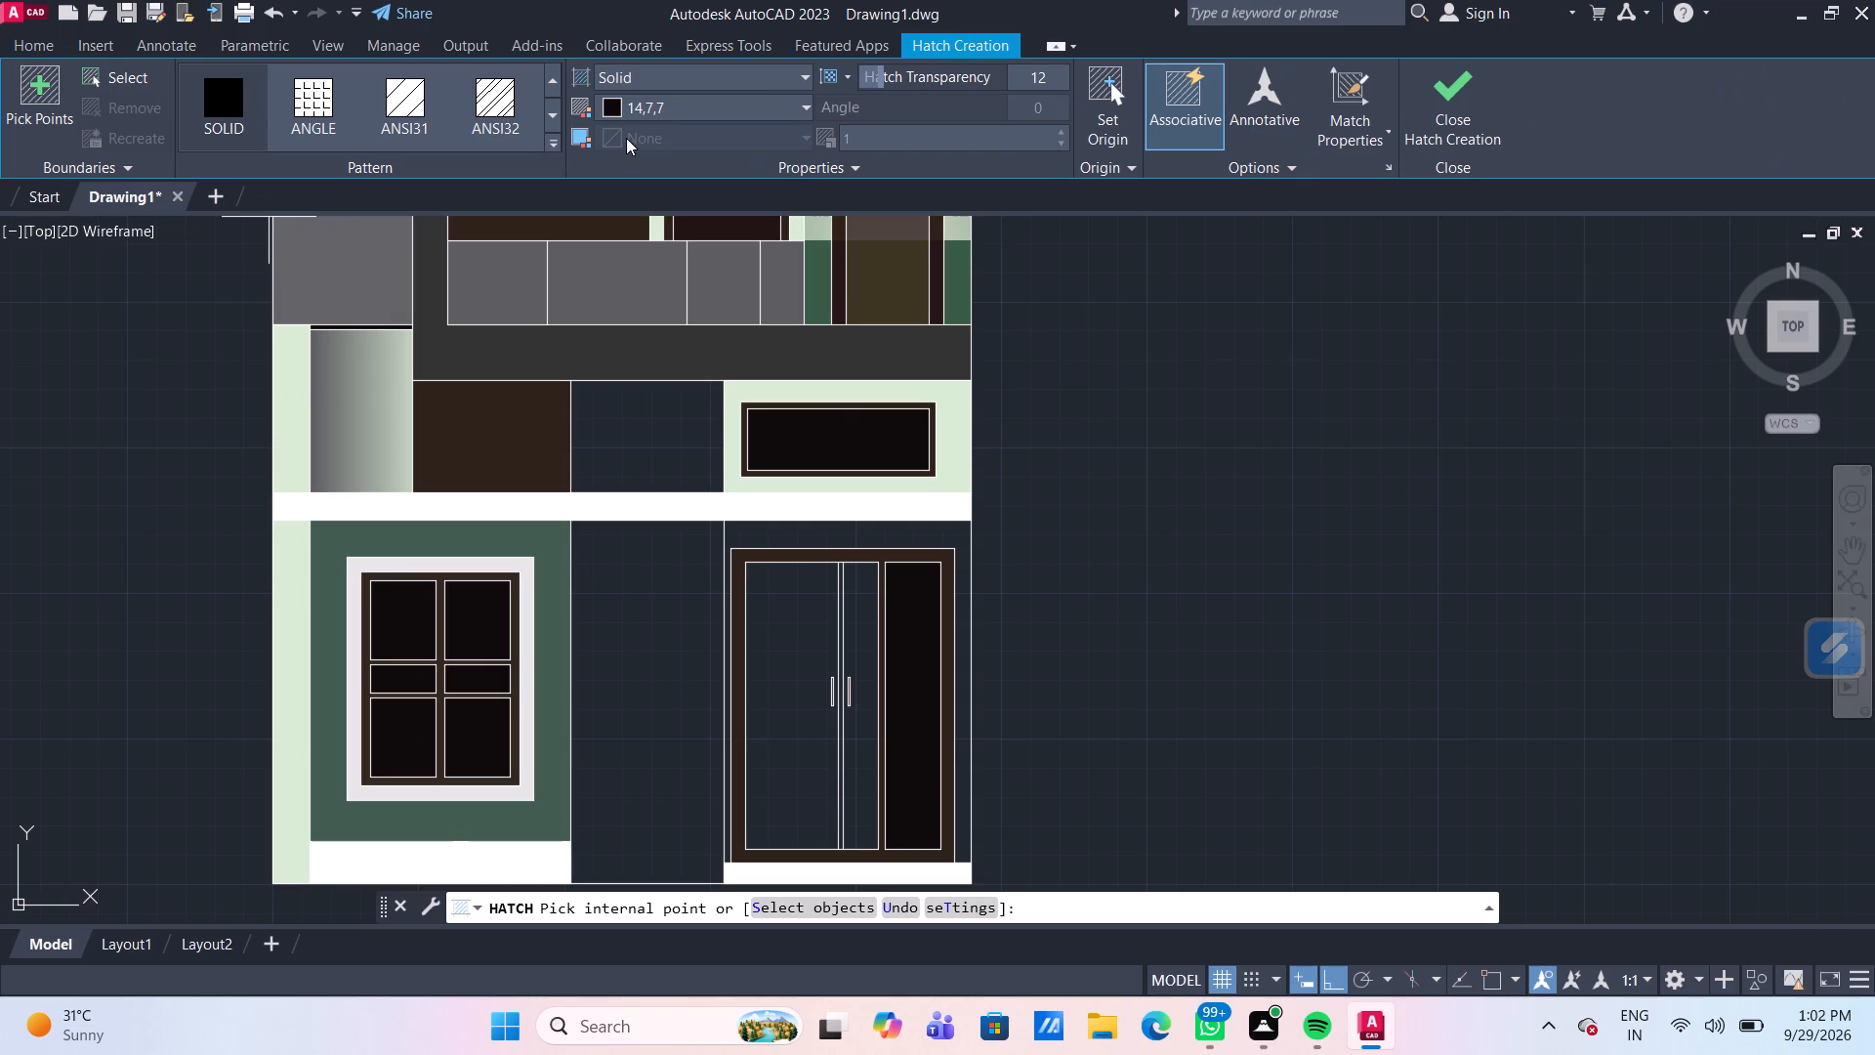
pyautogui.click(750, 106)
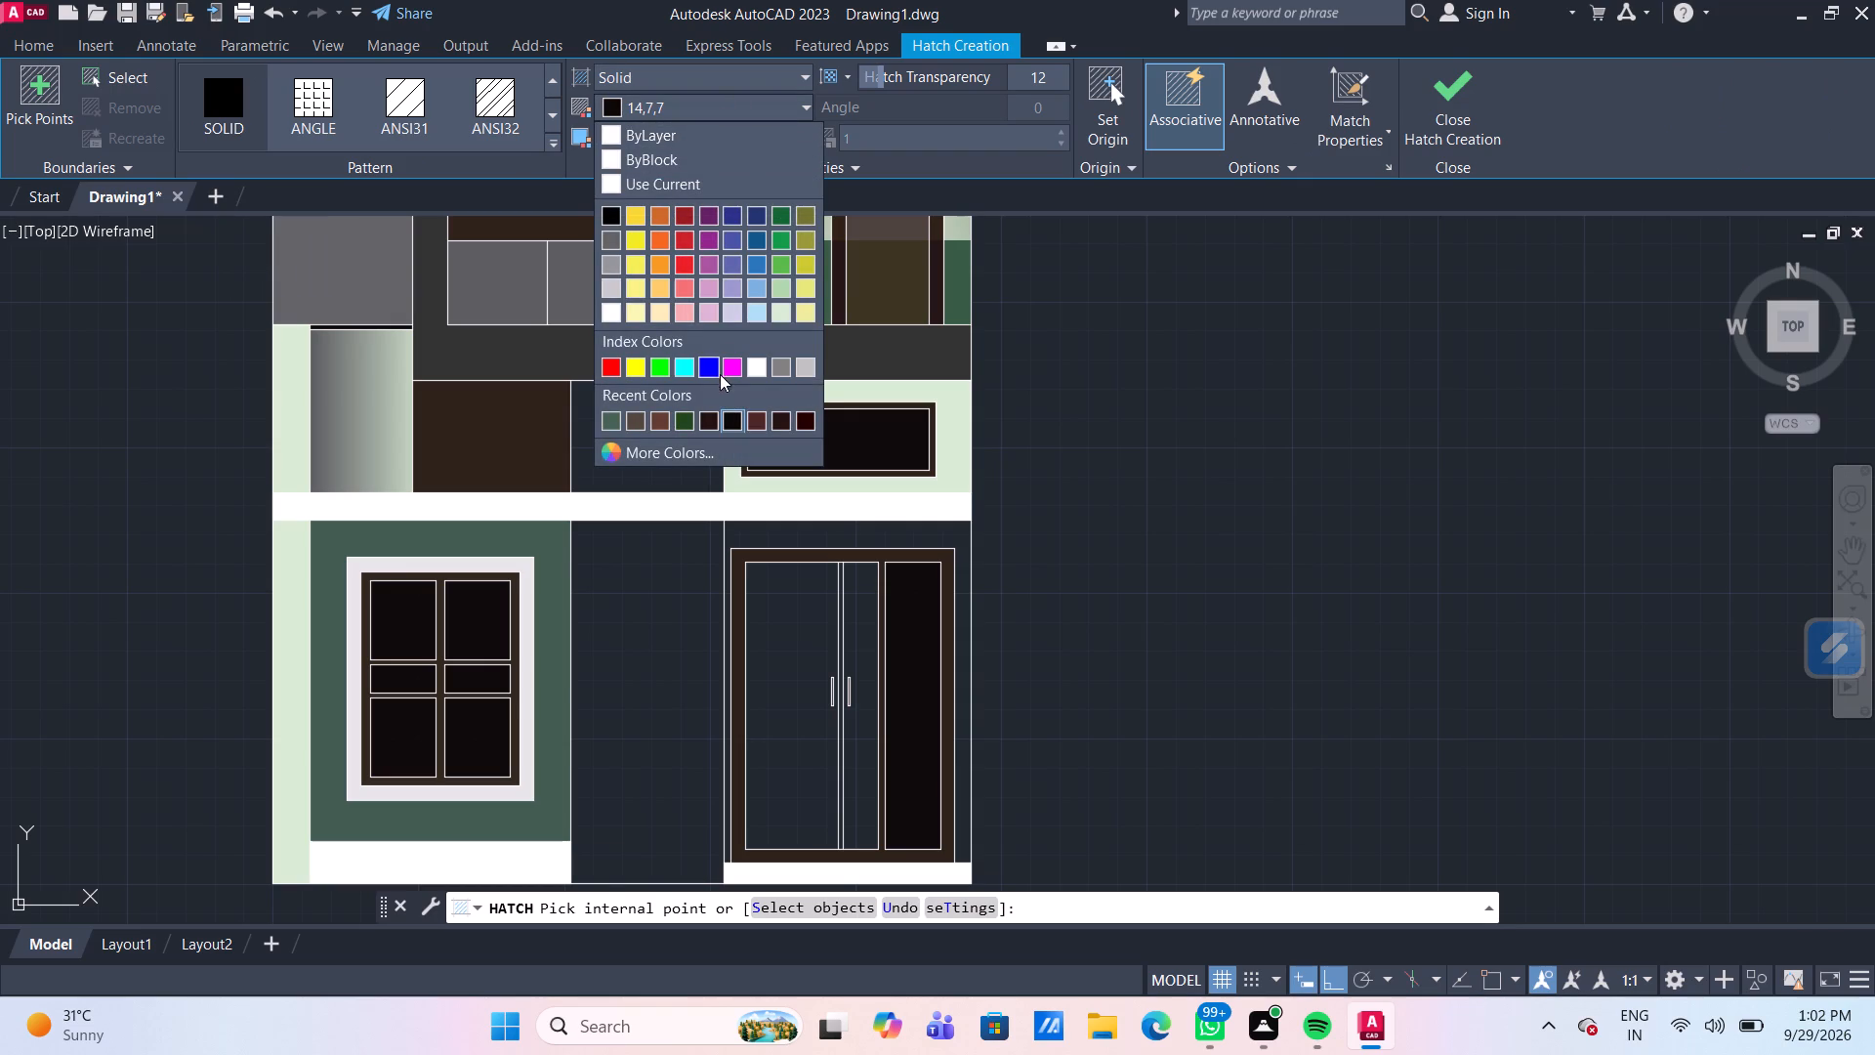
pyautogui.click(779, 314)
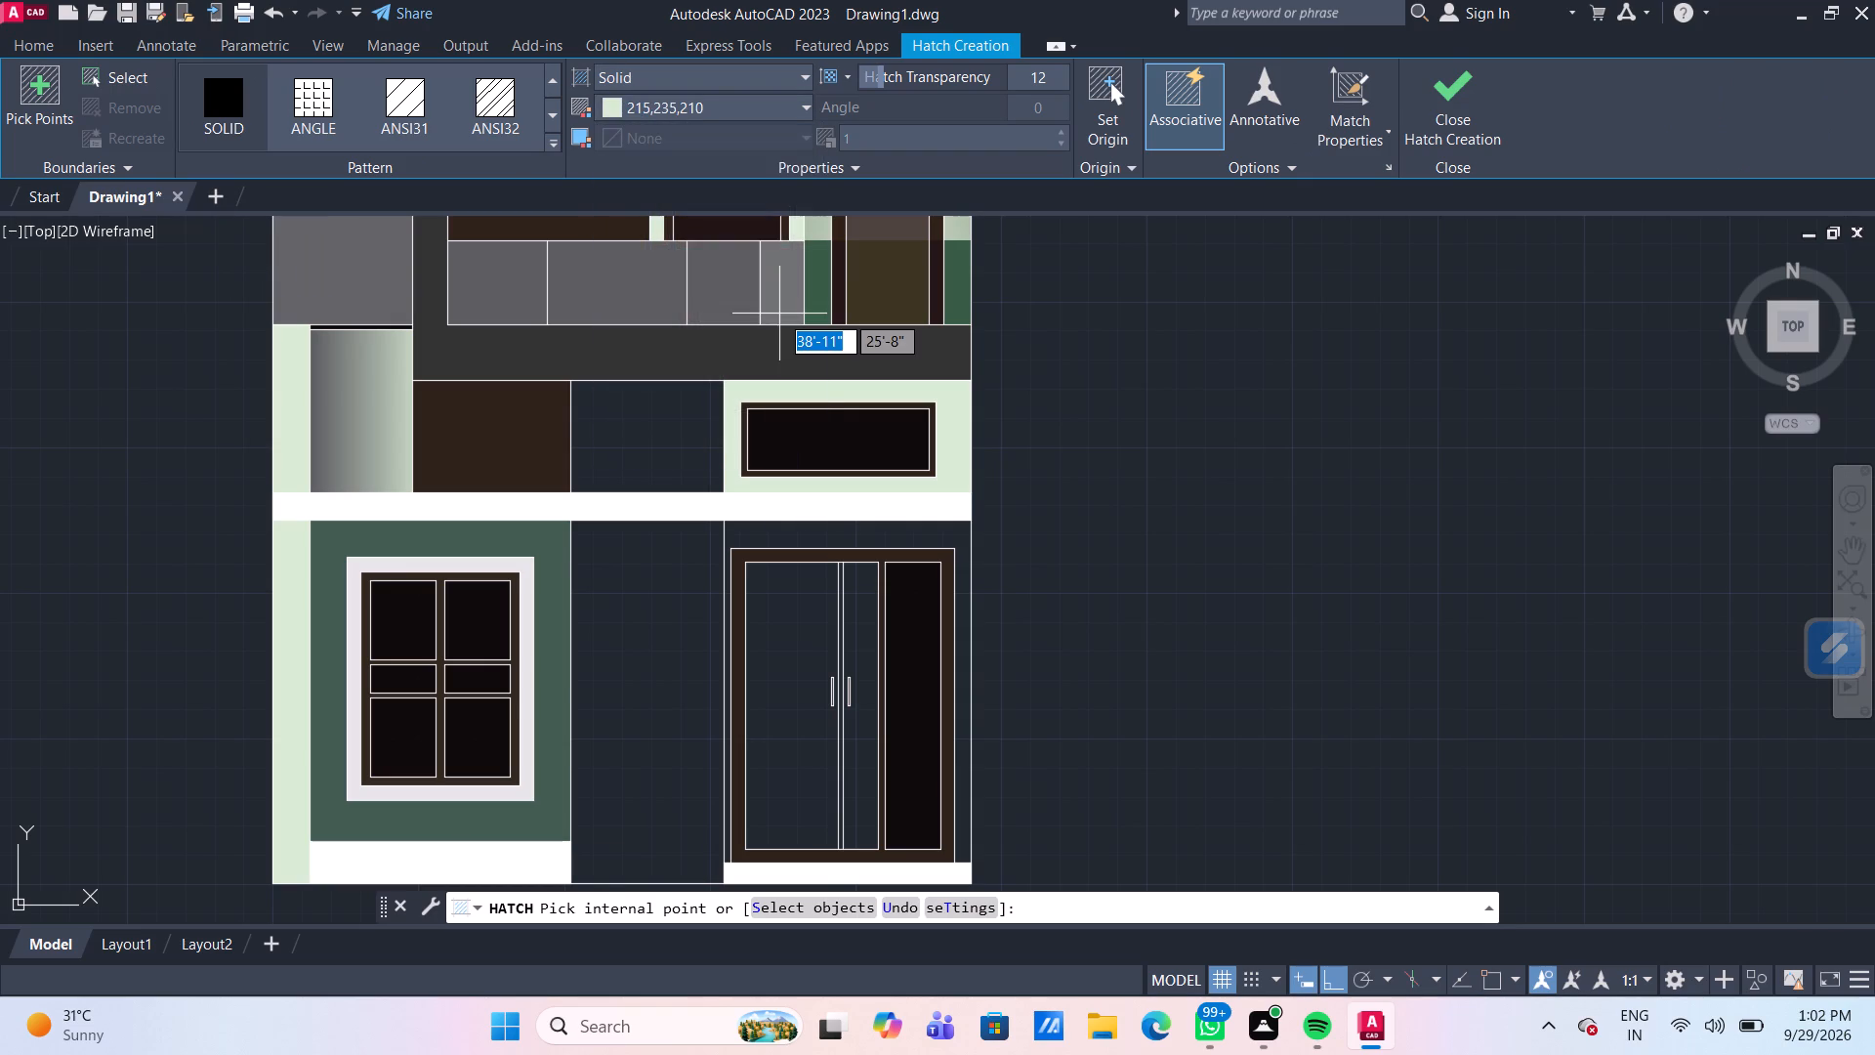
pyautogui.click(792, 110)
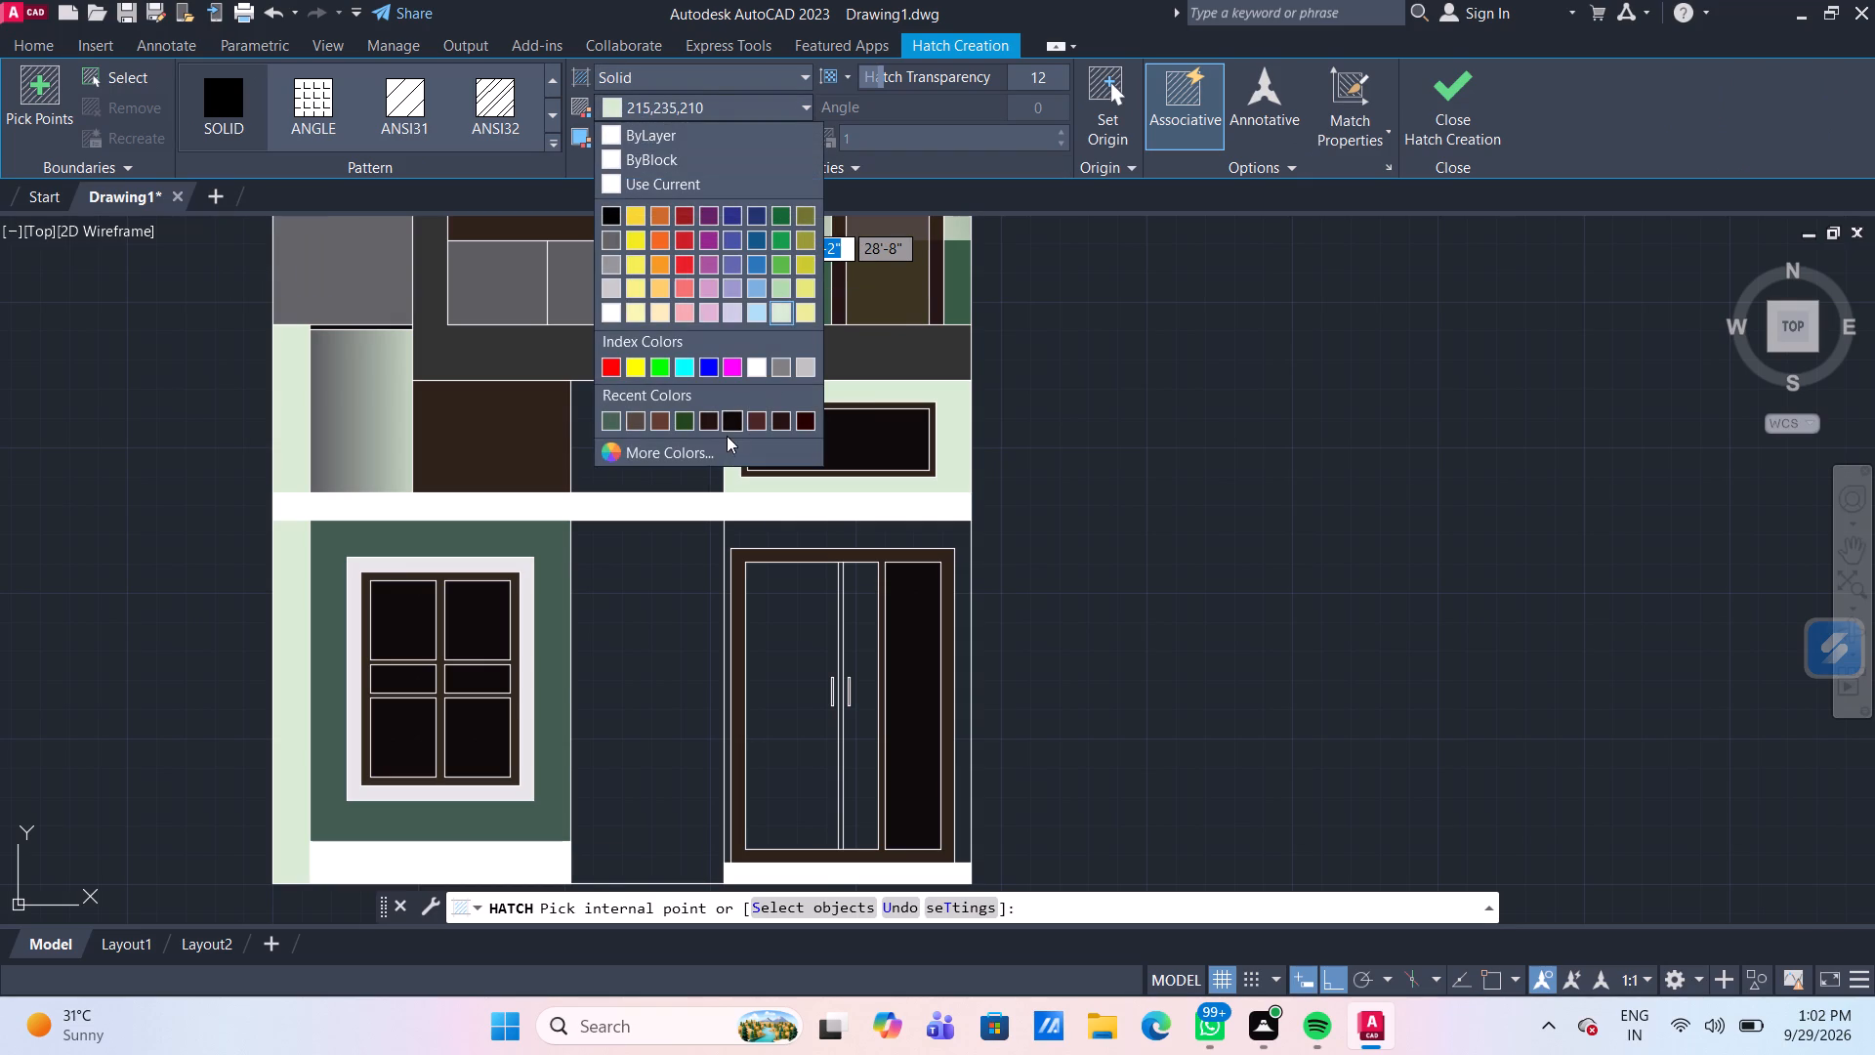
pyautogui.click(718, 454)
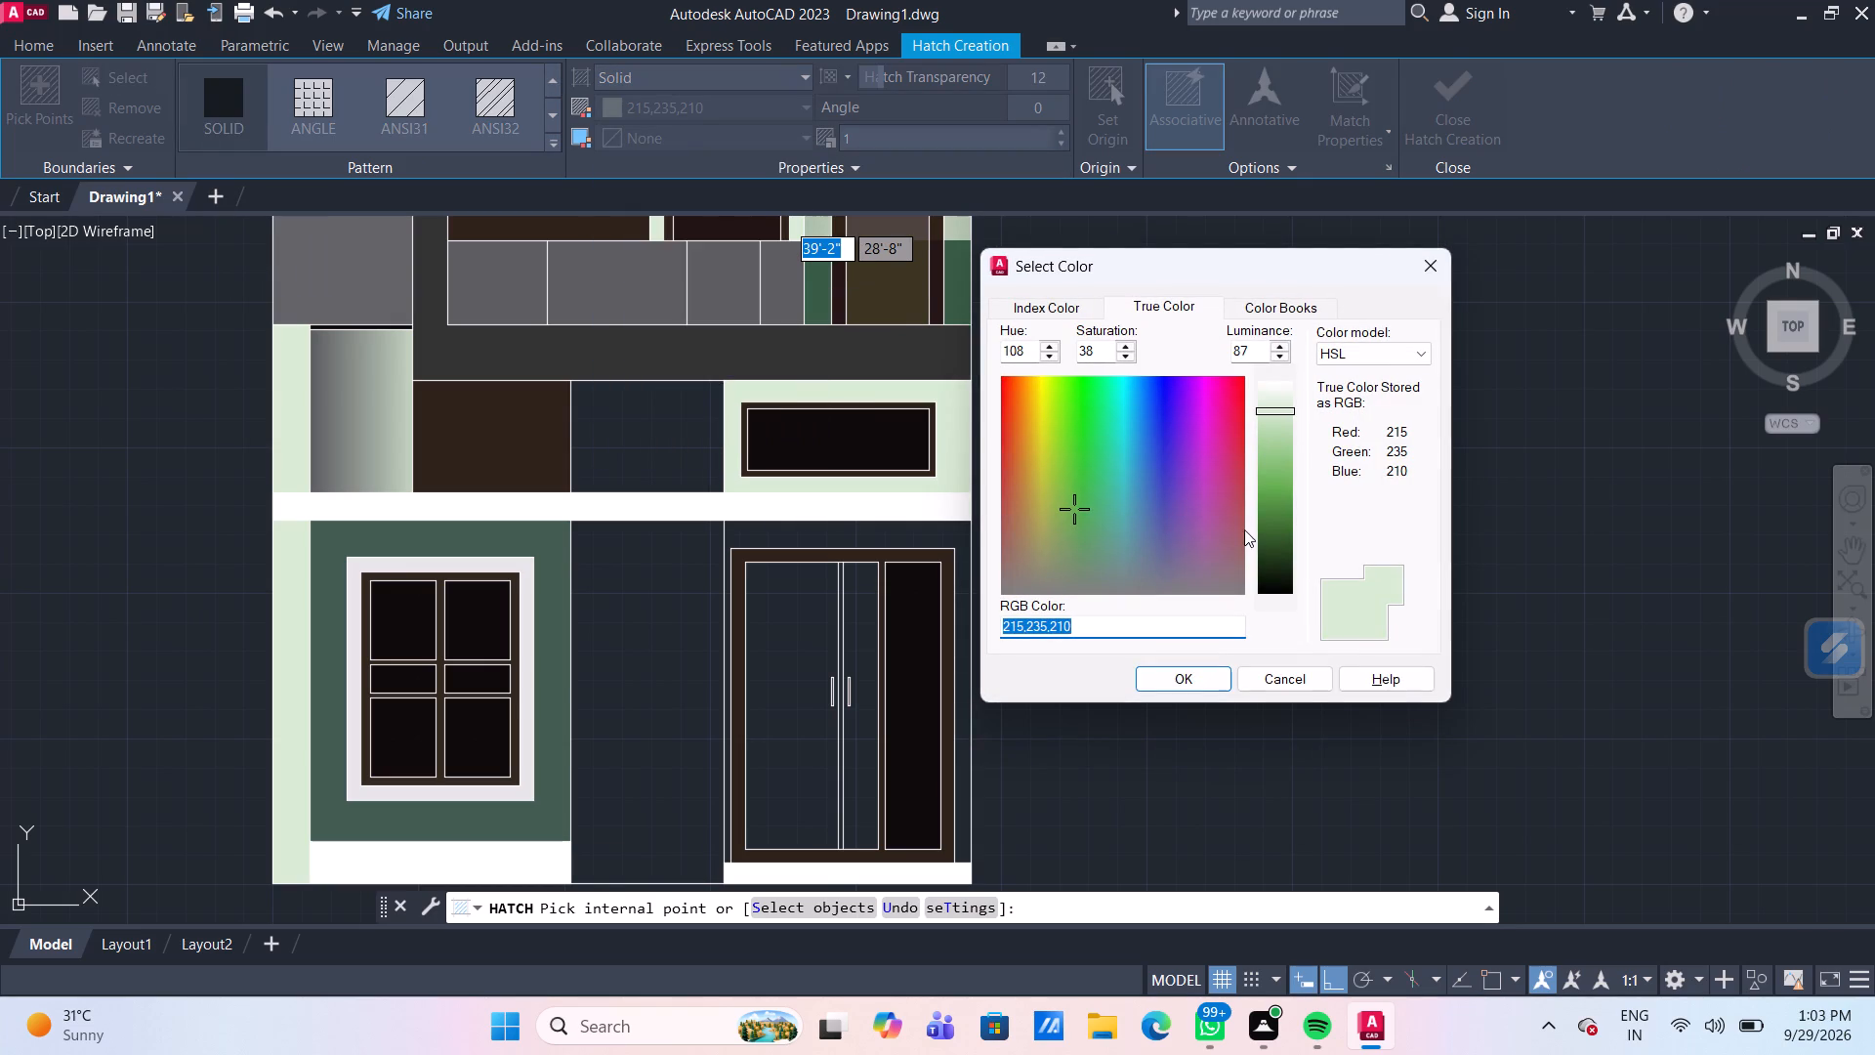
pyautogui.moveTo(1278, 408); pyautogui.dragTo(1277, 401)
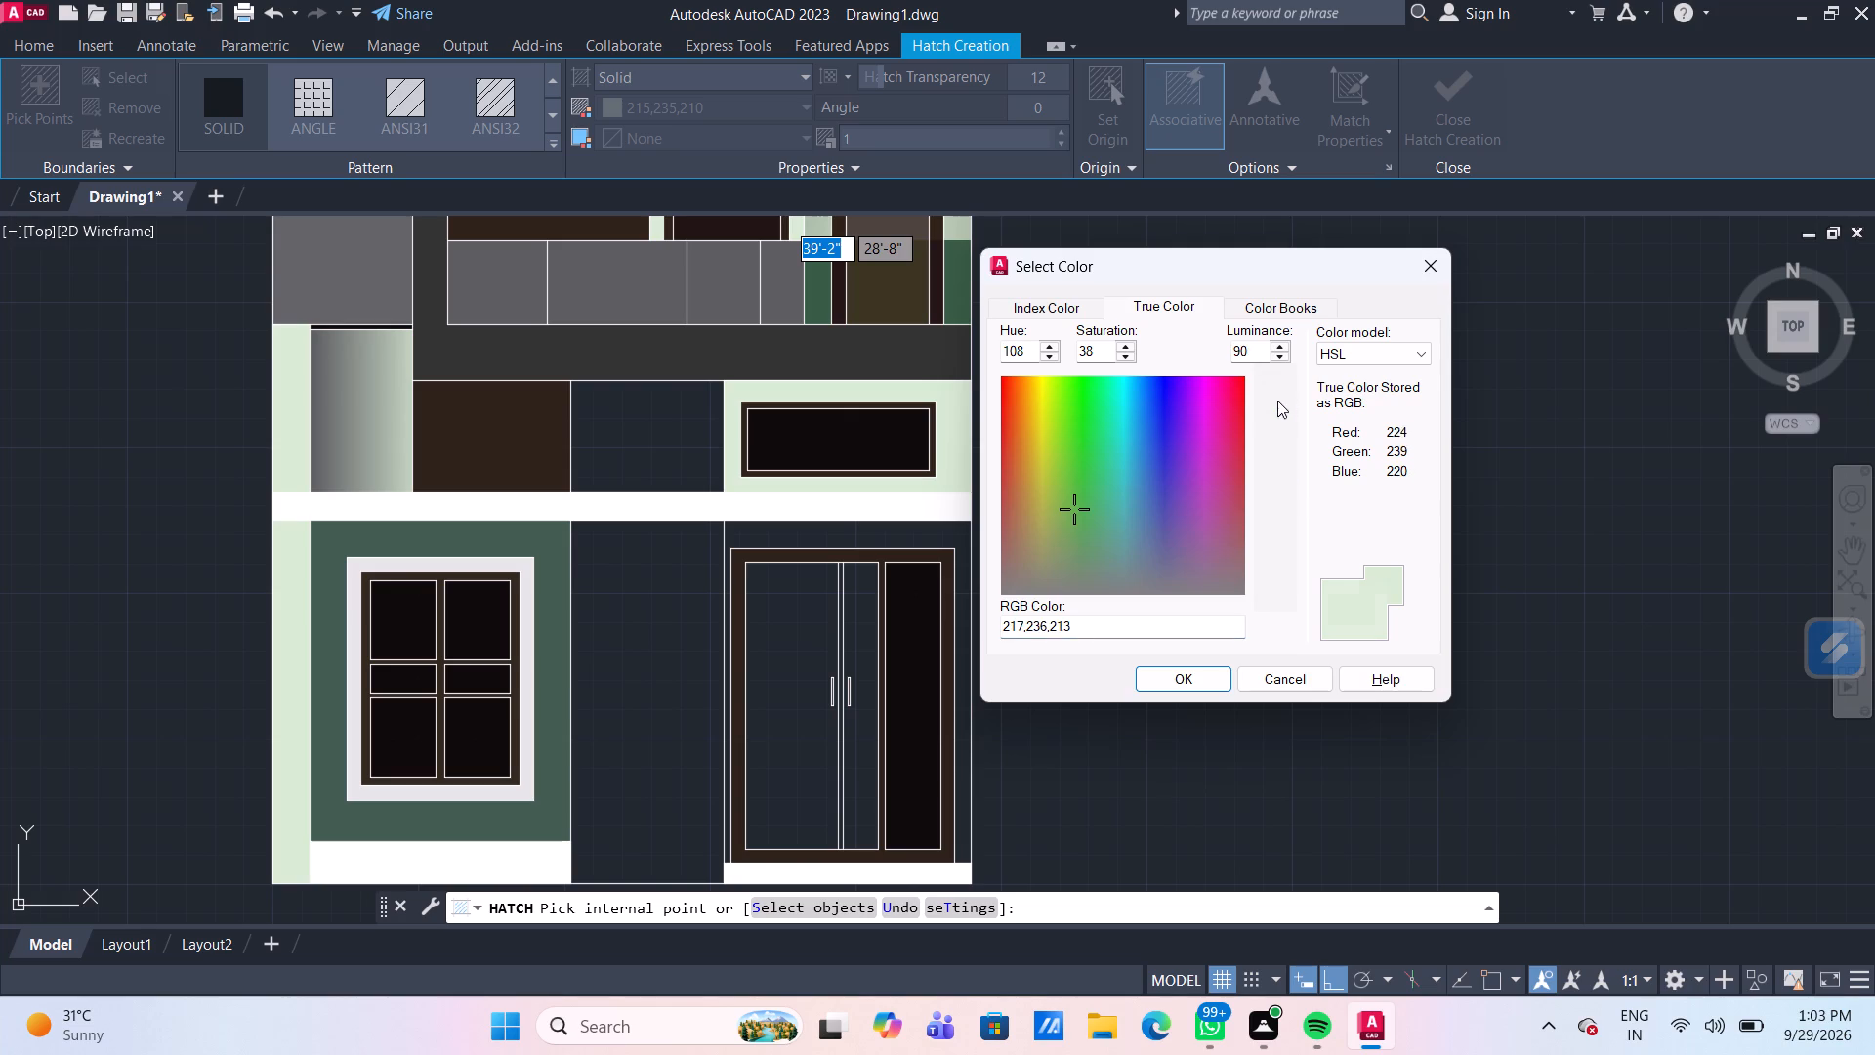
pyautogui.moveTo(1277, 401); pyautogui.dragTo(1276, 400)
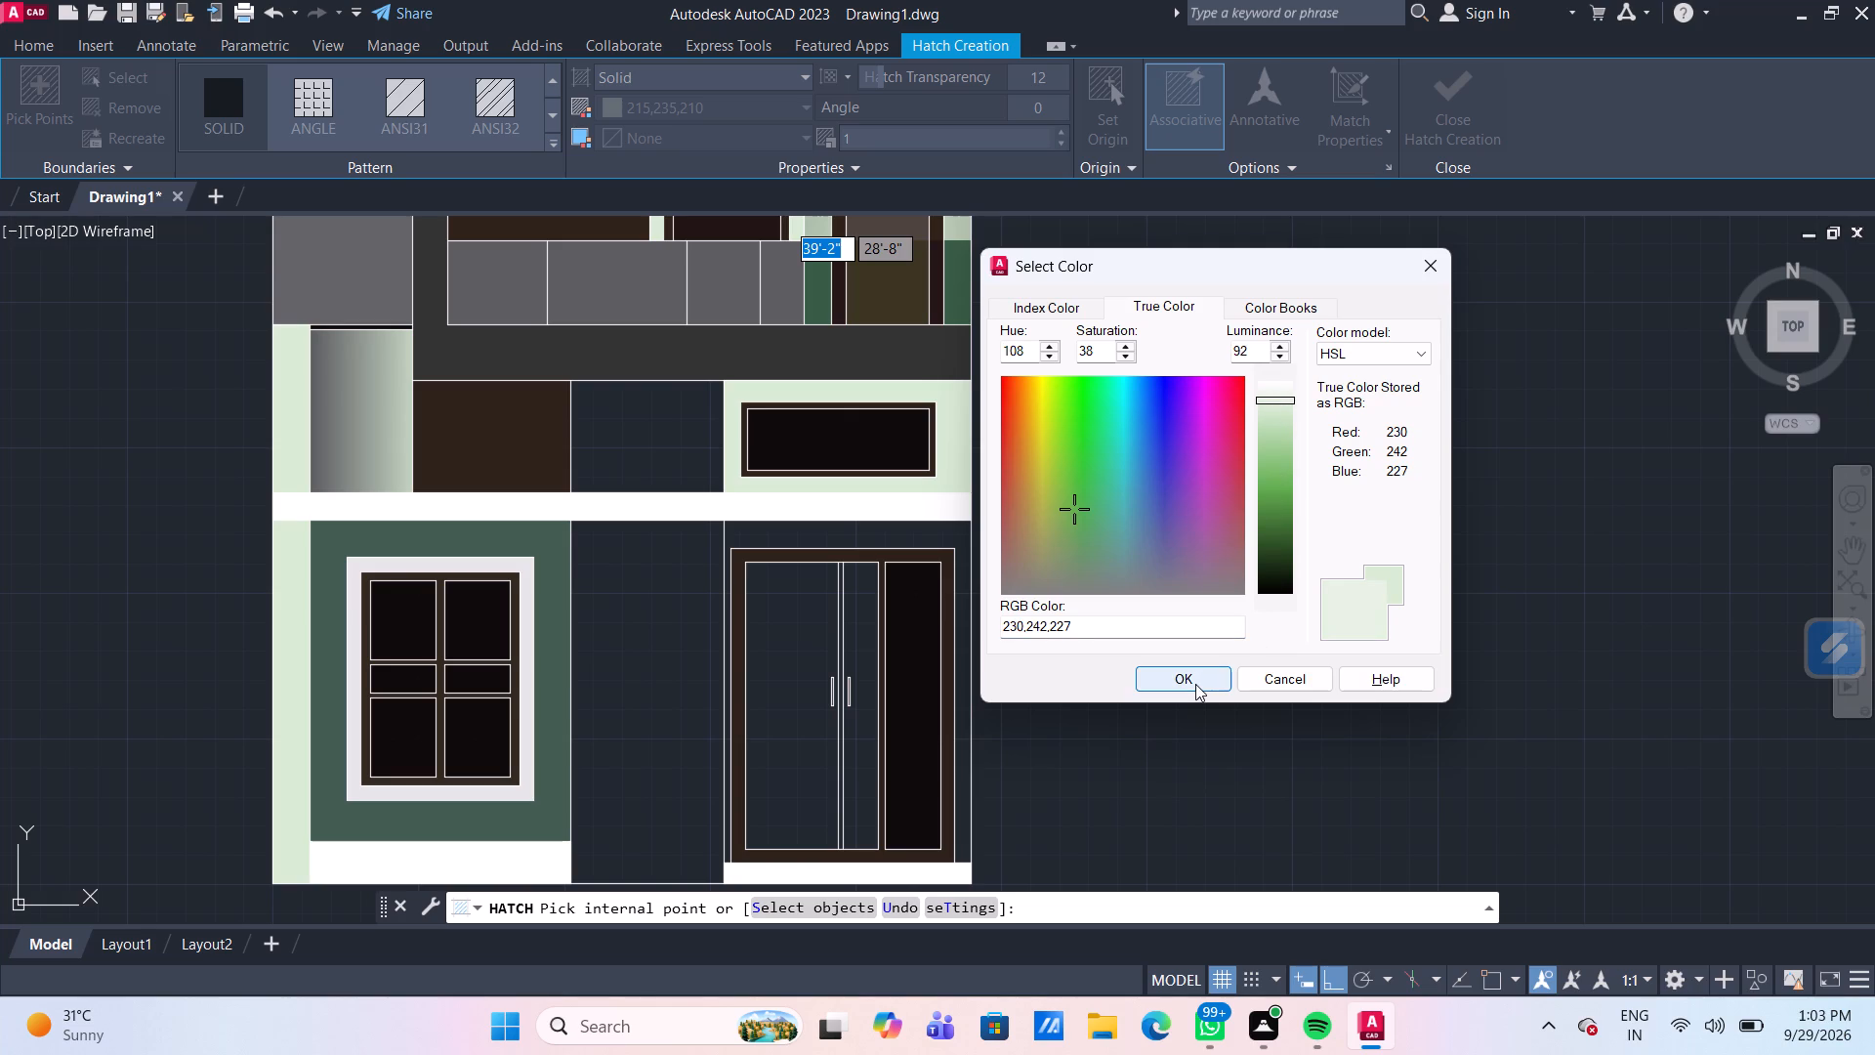
pyautogui.click(1287, 397)
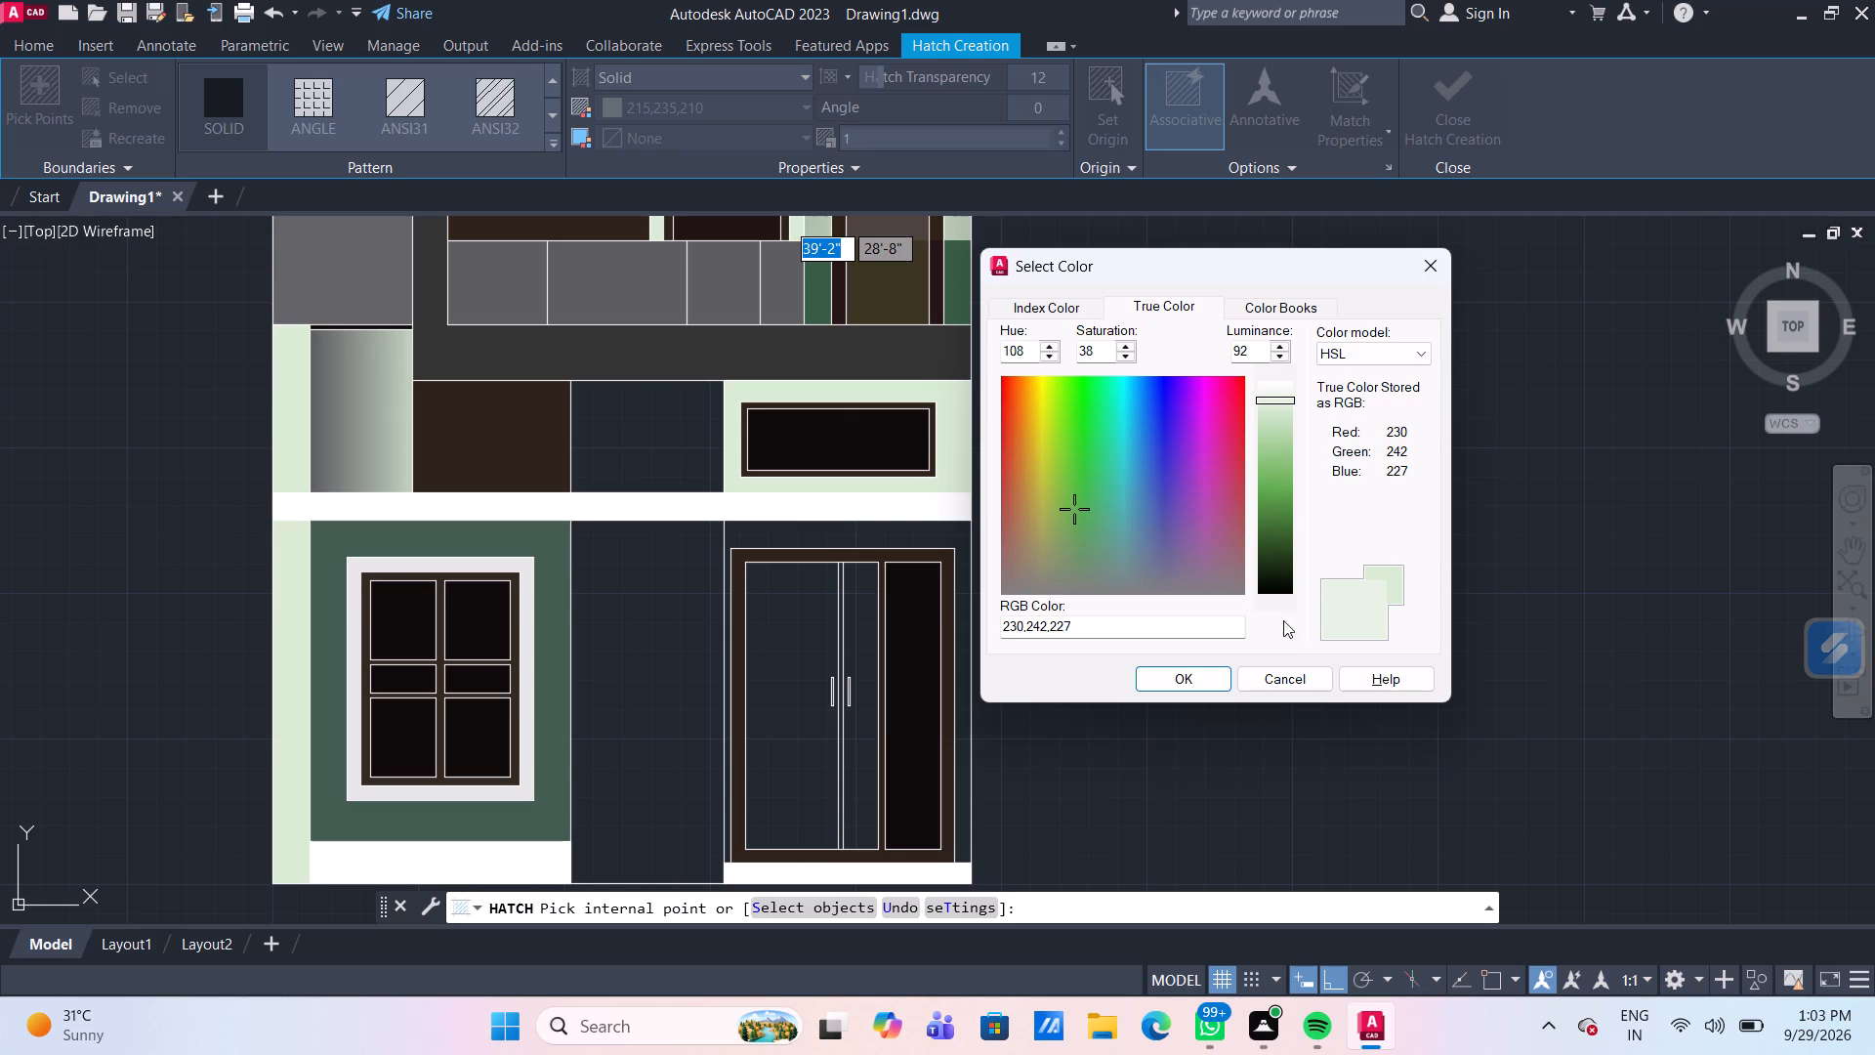
pyautogui.click(1198, 681)
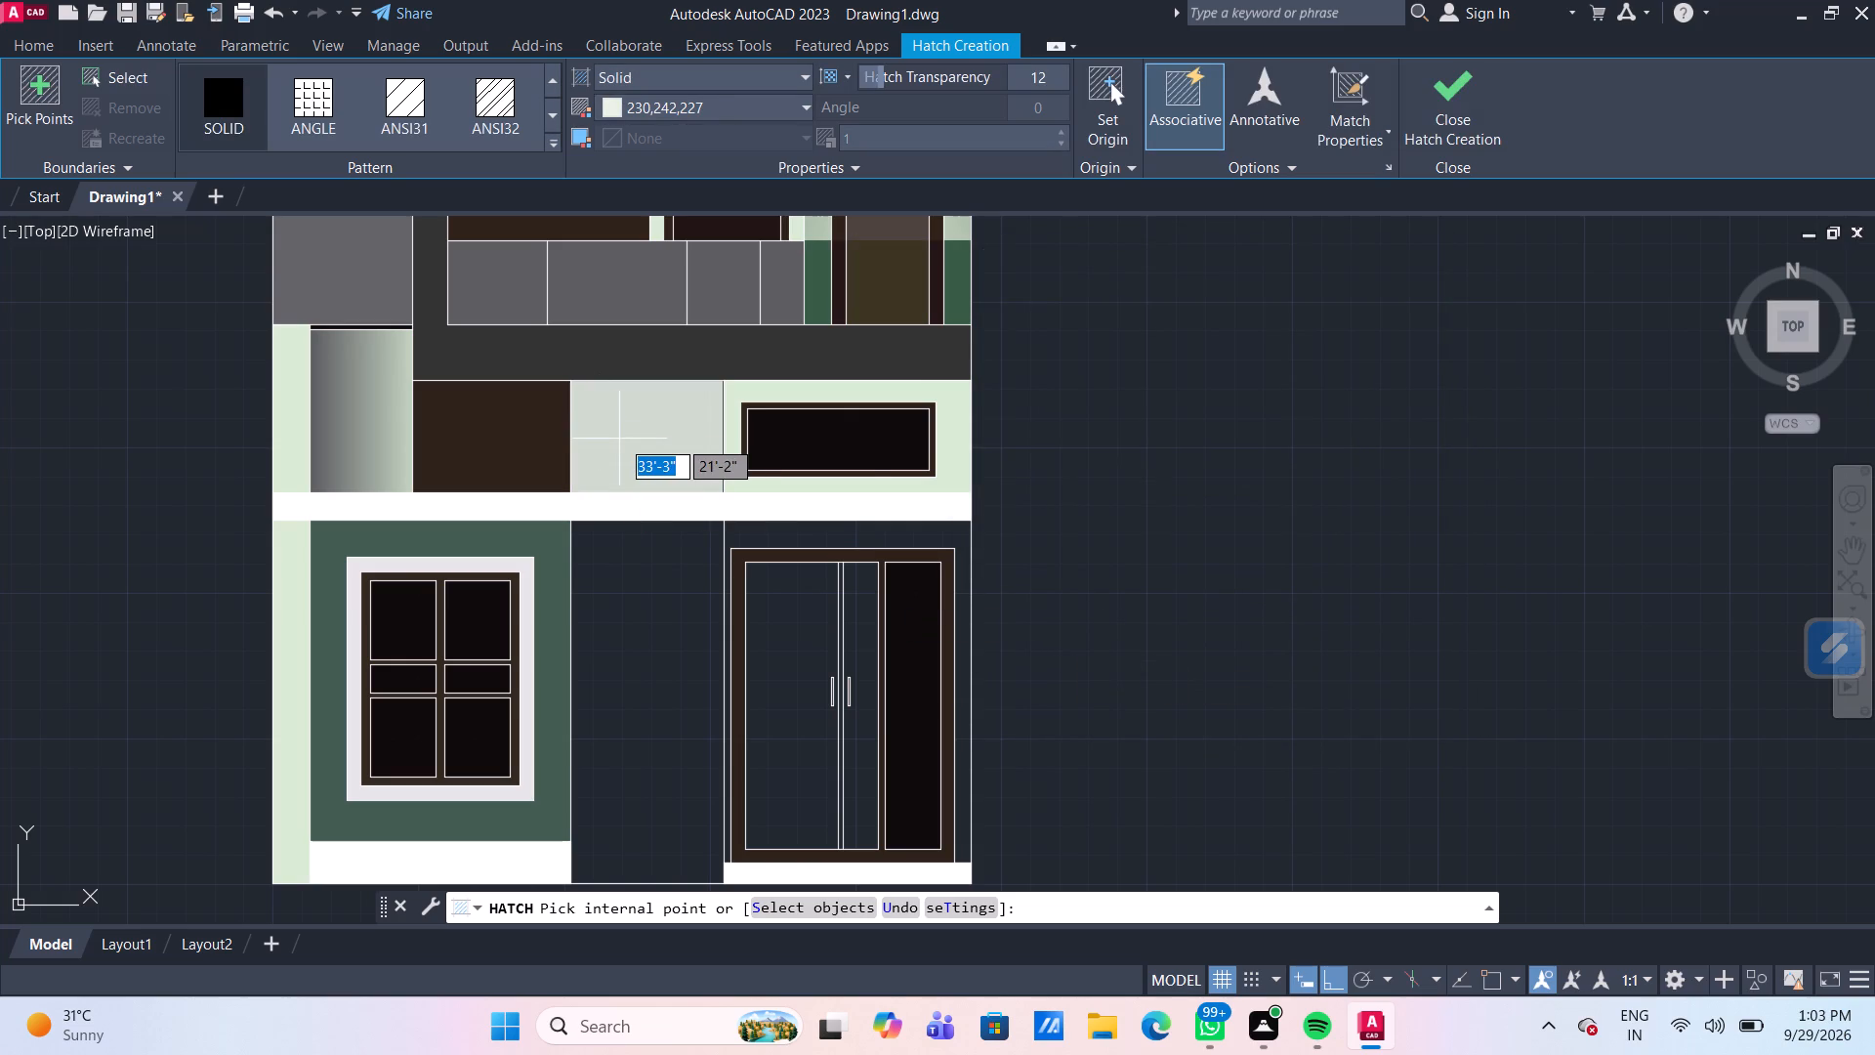
pyautogui.click(620, 439)
pyautogui.click(656, 623)
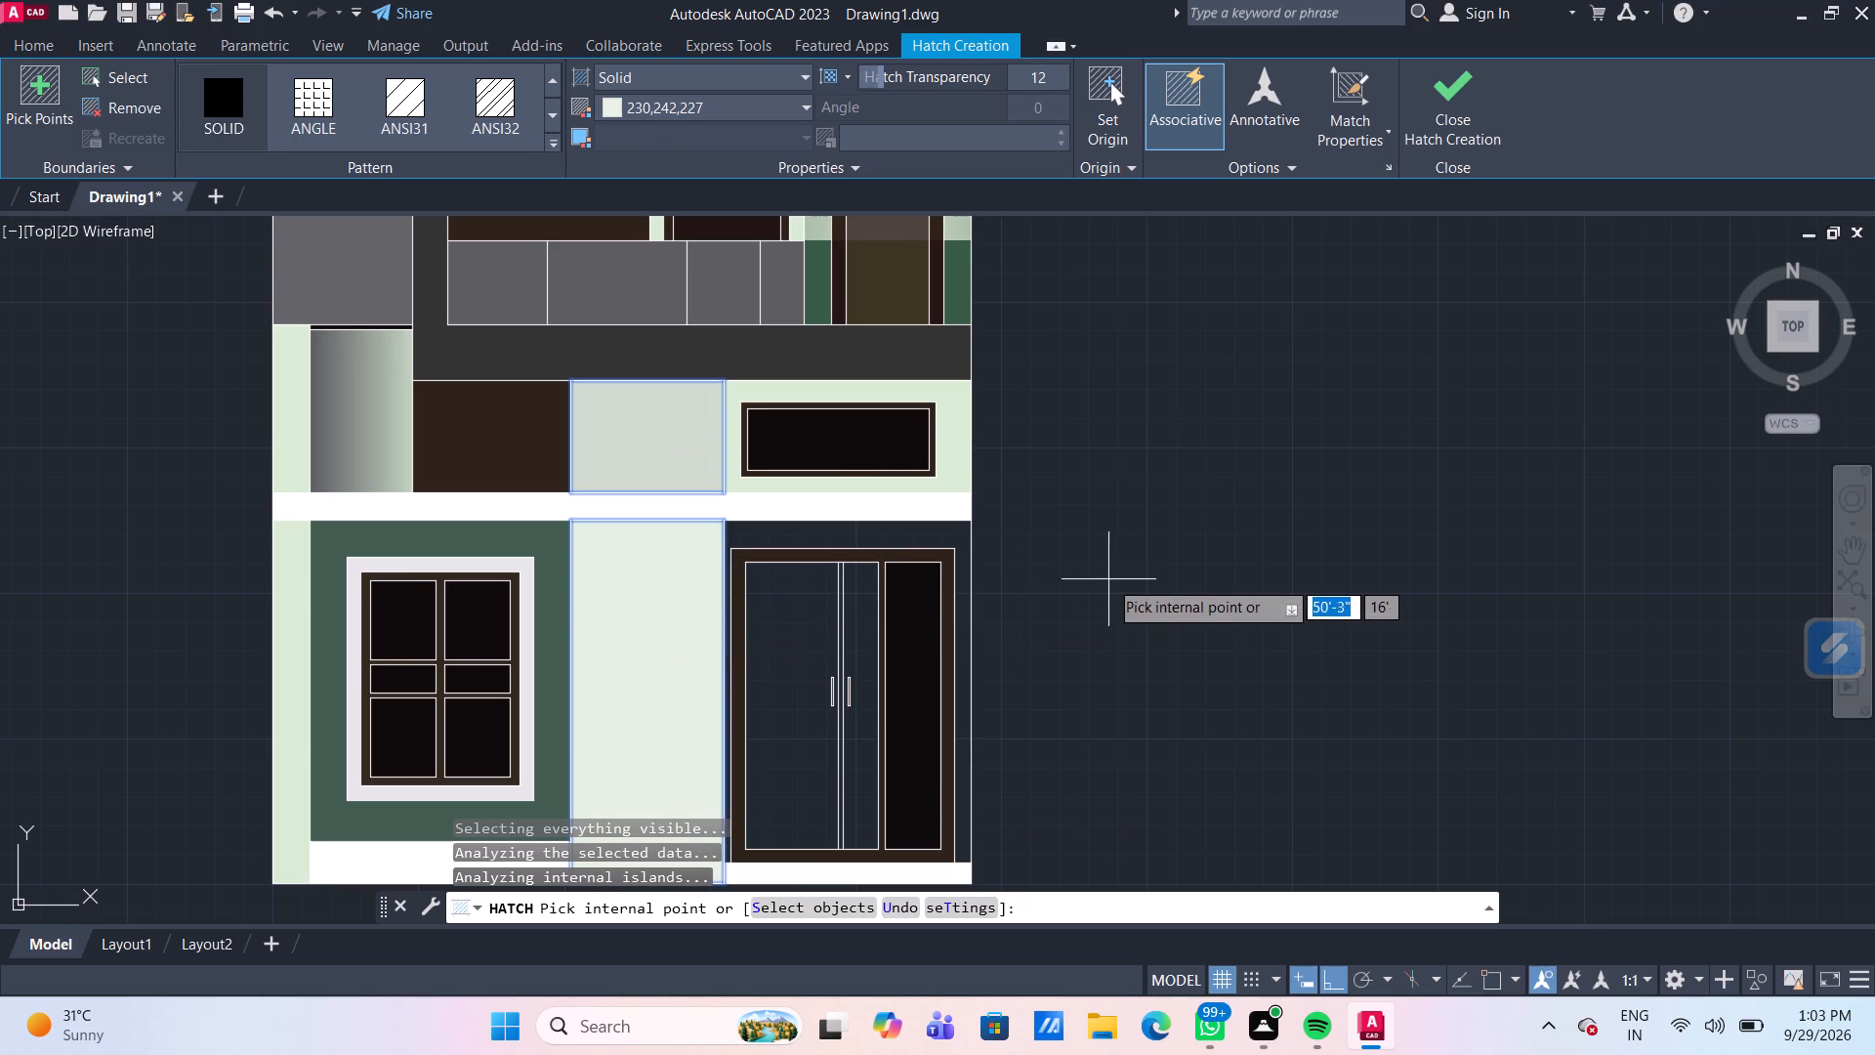
pyautogui.press('Return')
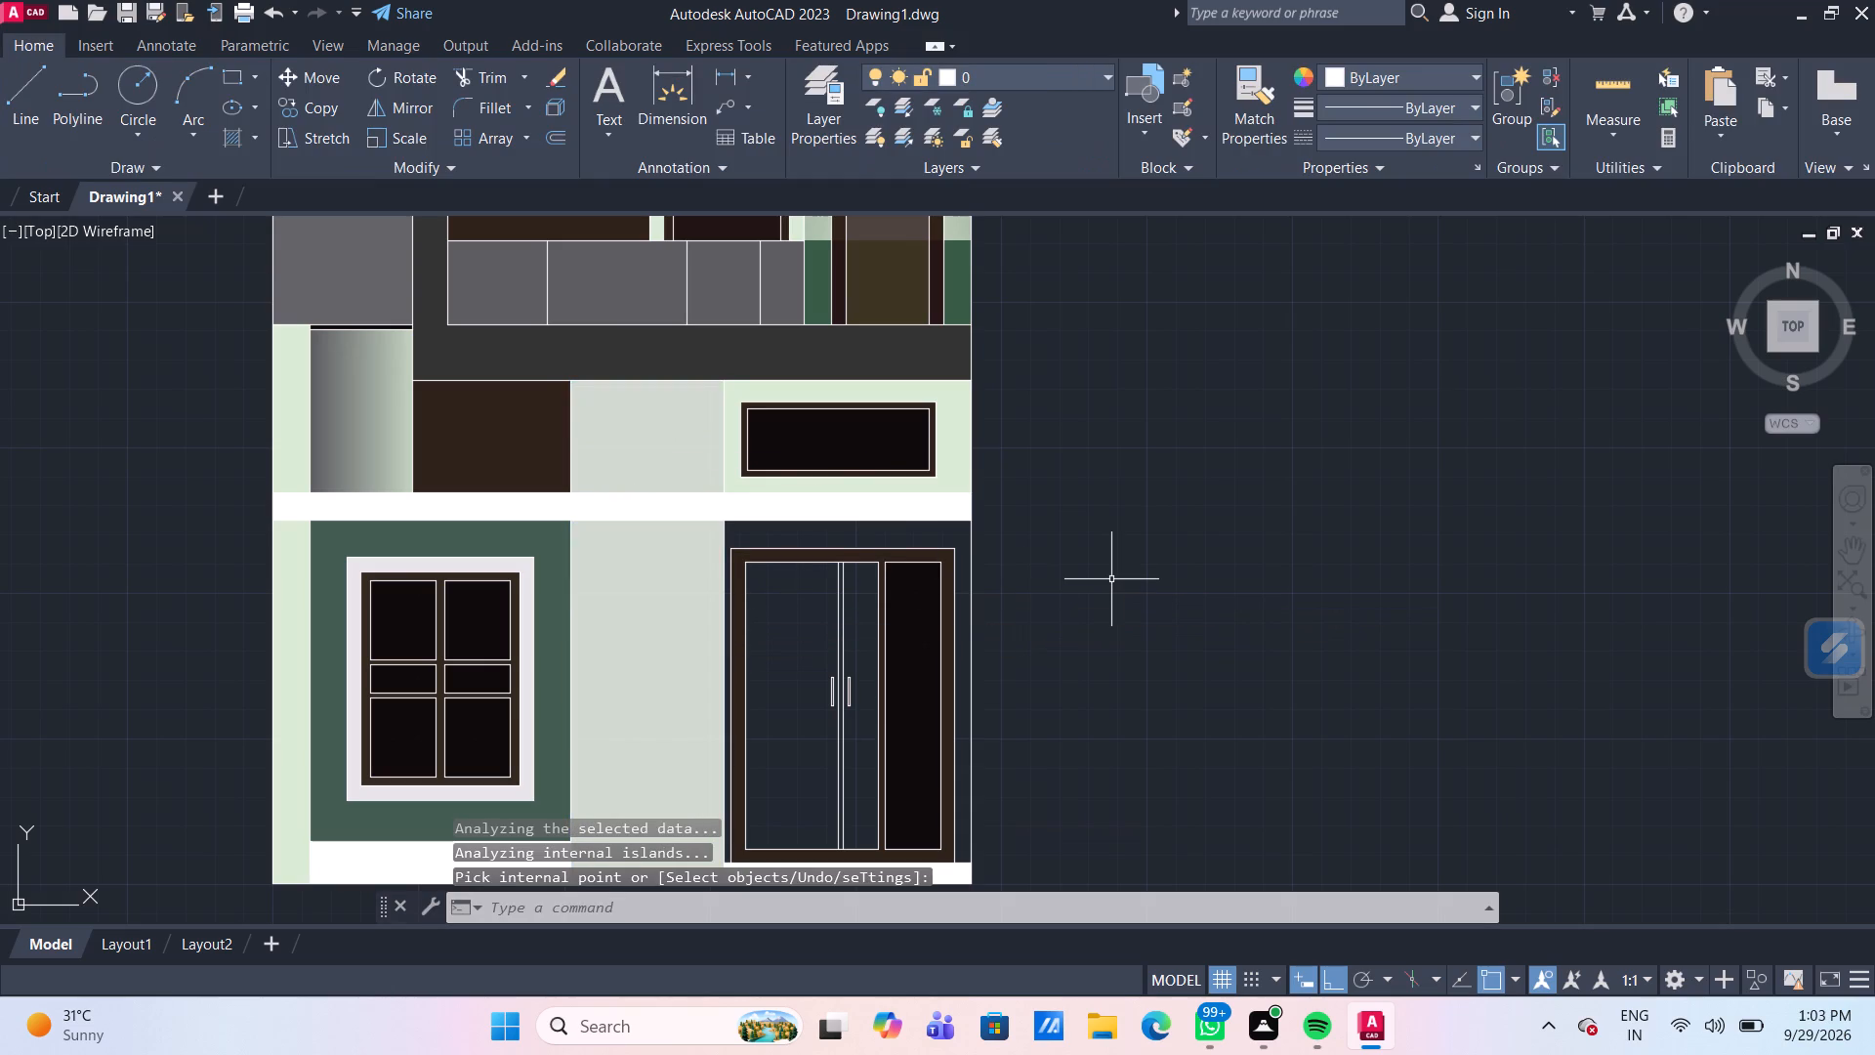
# Inspect the hatch properties of the upper-floor door leaf to identify its colour.
pyautogui.scroll(-1, 1111, 579)
pyautogui.scroll(1, 880, 632)
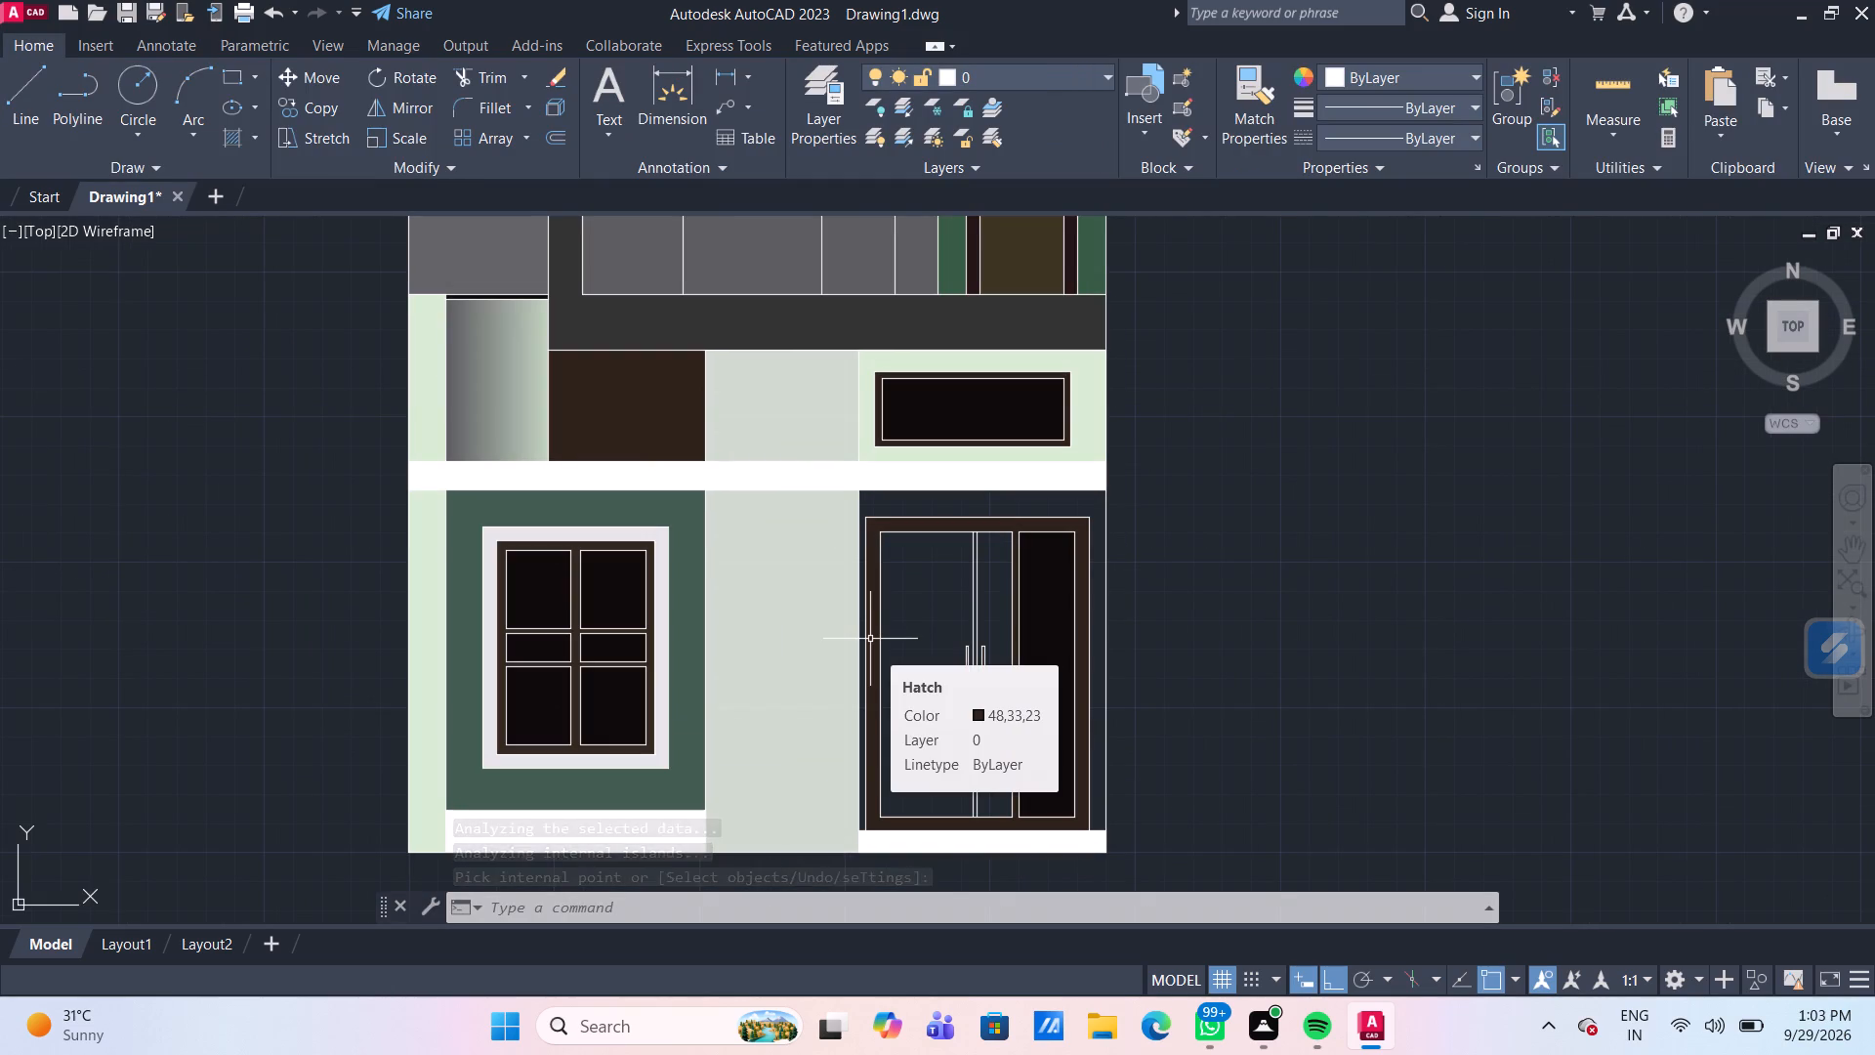
pyautogui.scroll(-1, 1210, 588)
pyautogui.scroll(-1, 1307, 543)
pyautogui.moveTo(1307, 543); pyautogui.dragTo(1063, 607, button='middle')
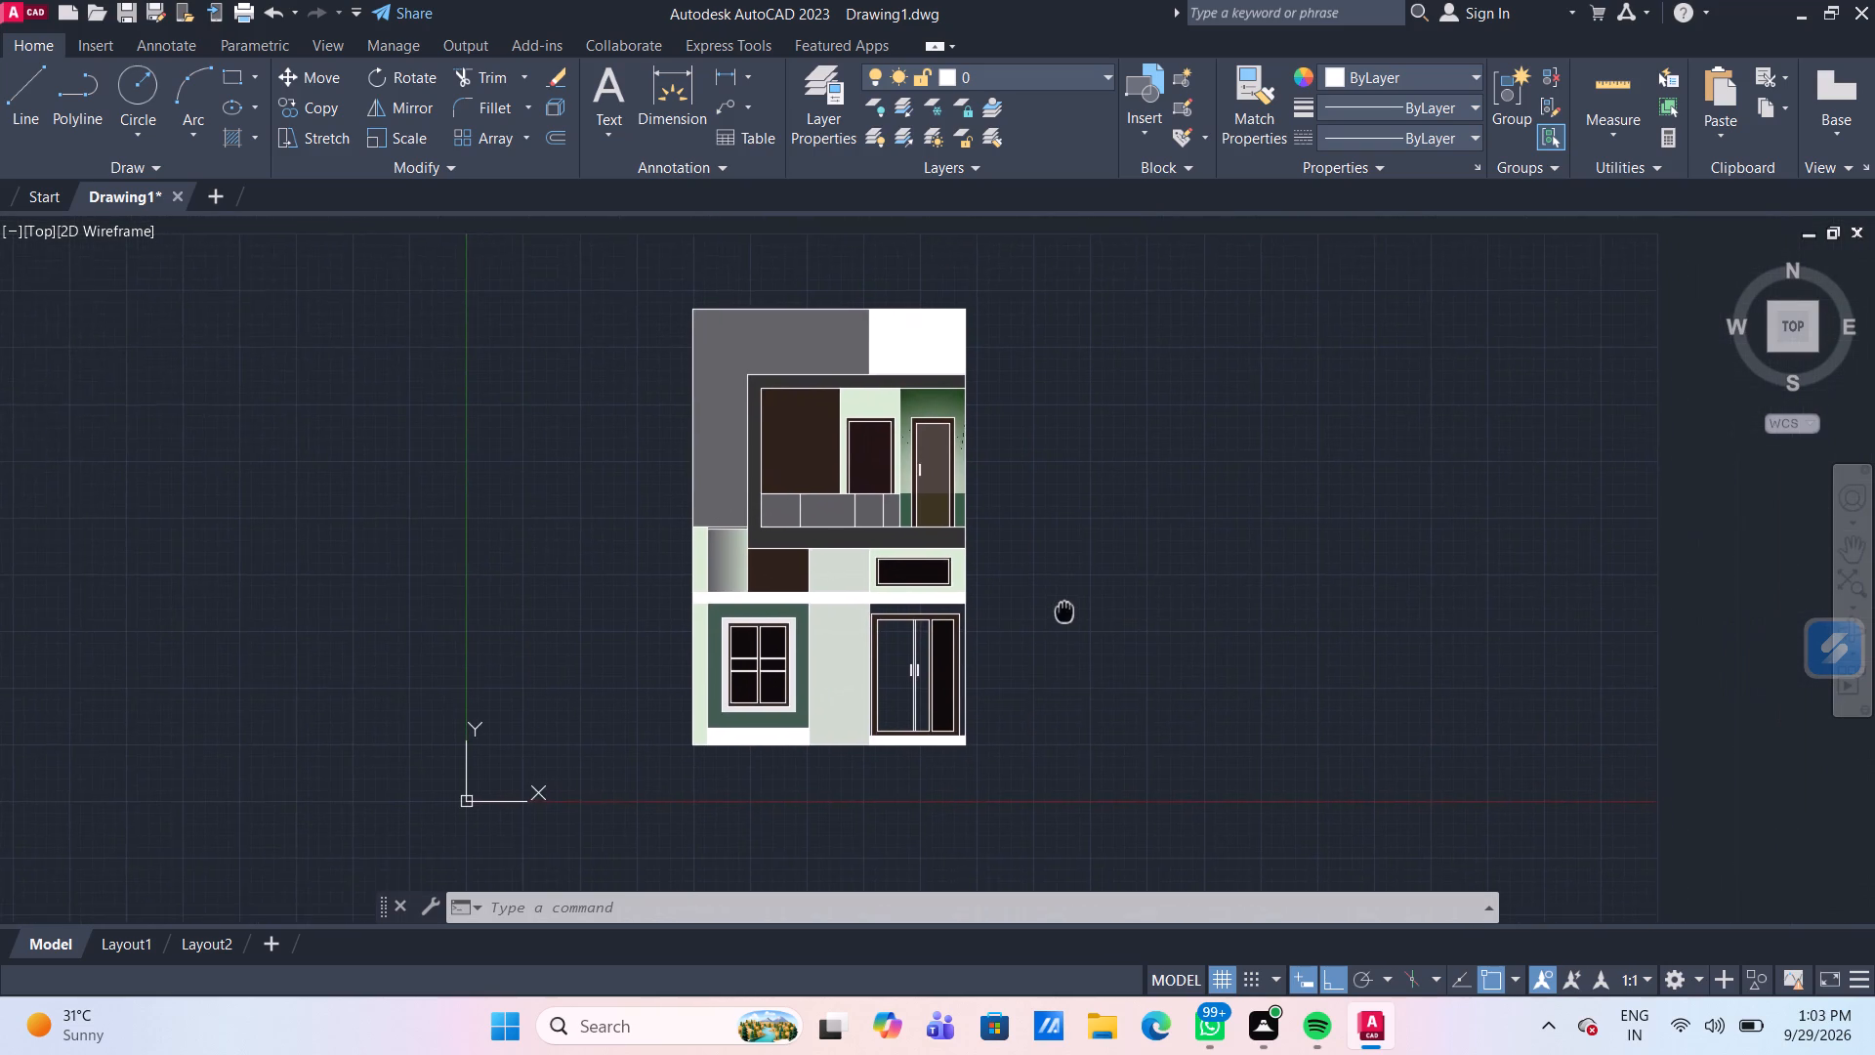
pyautogui.moveTo(1063, 607); pyautogui.dragTo(1060, 599, button='middle')
pyautogui.scroll(3, 963, 464)
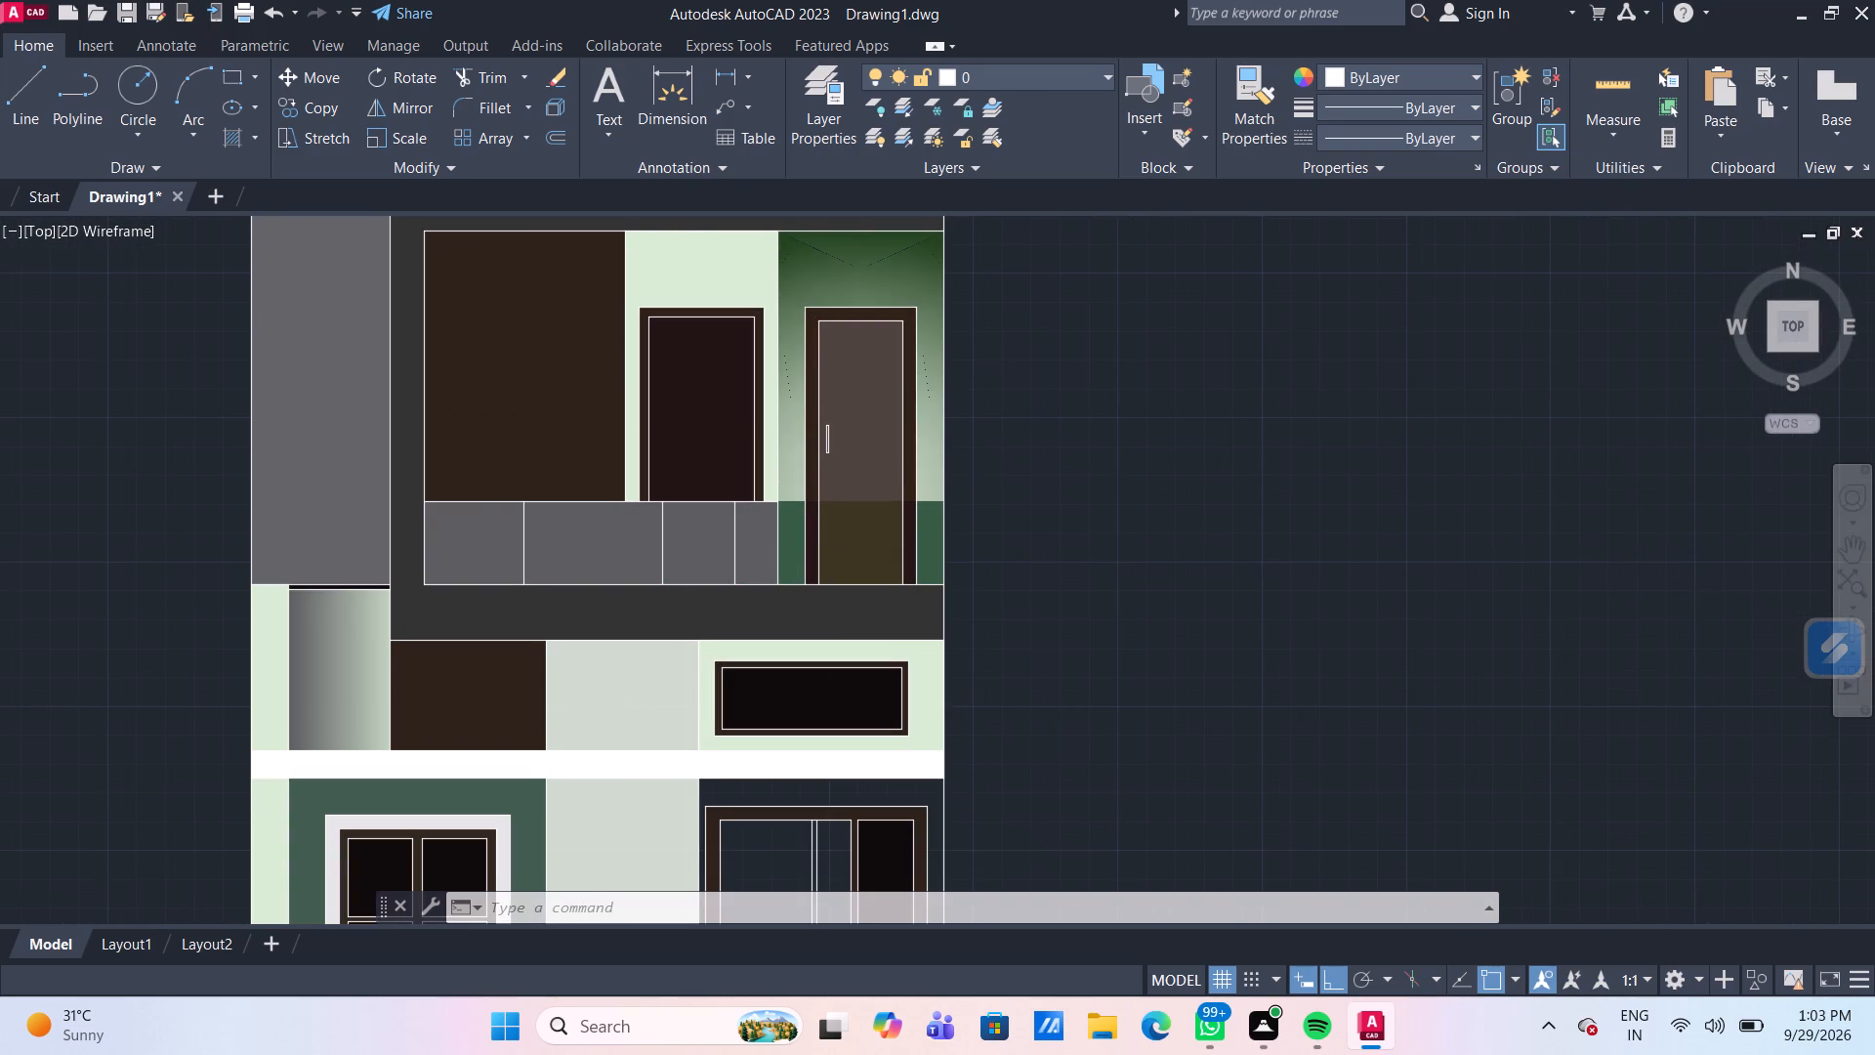
pyautogui.click(850, 417)
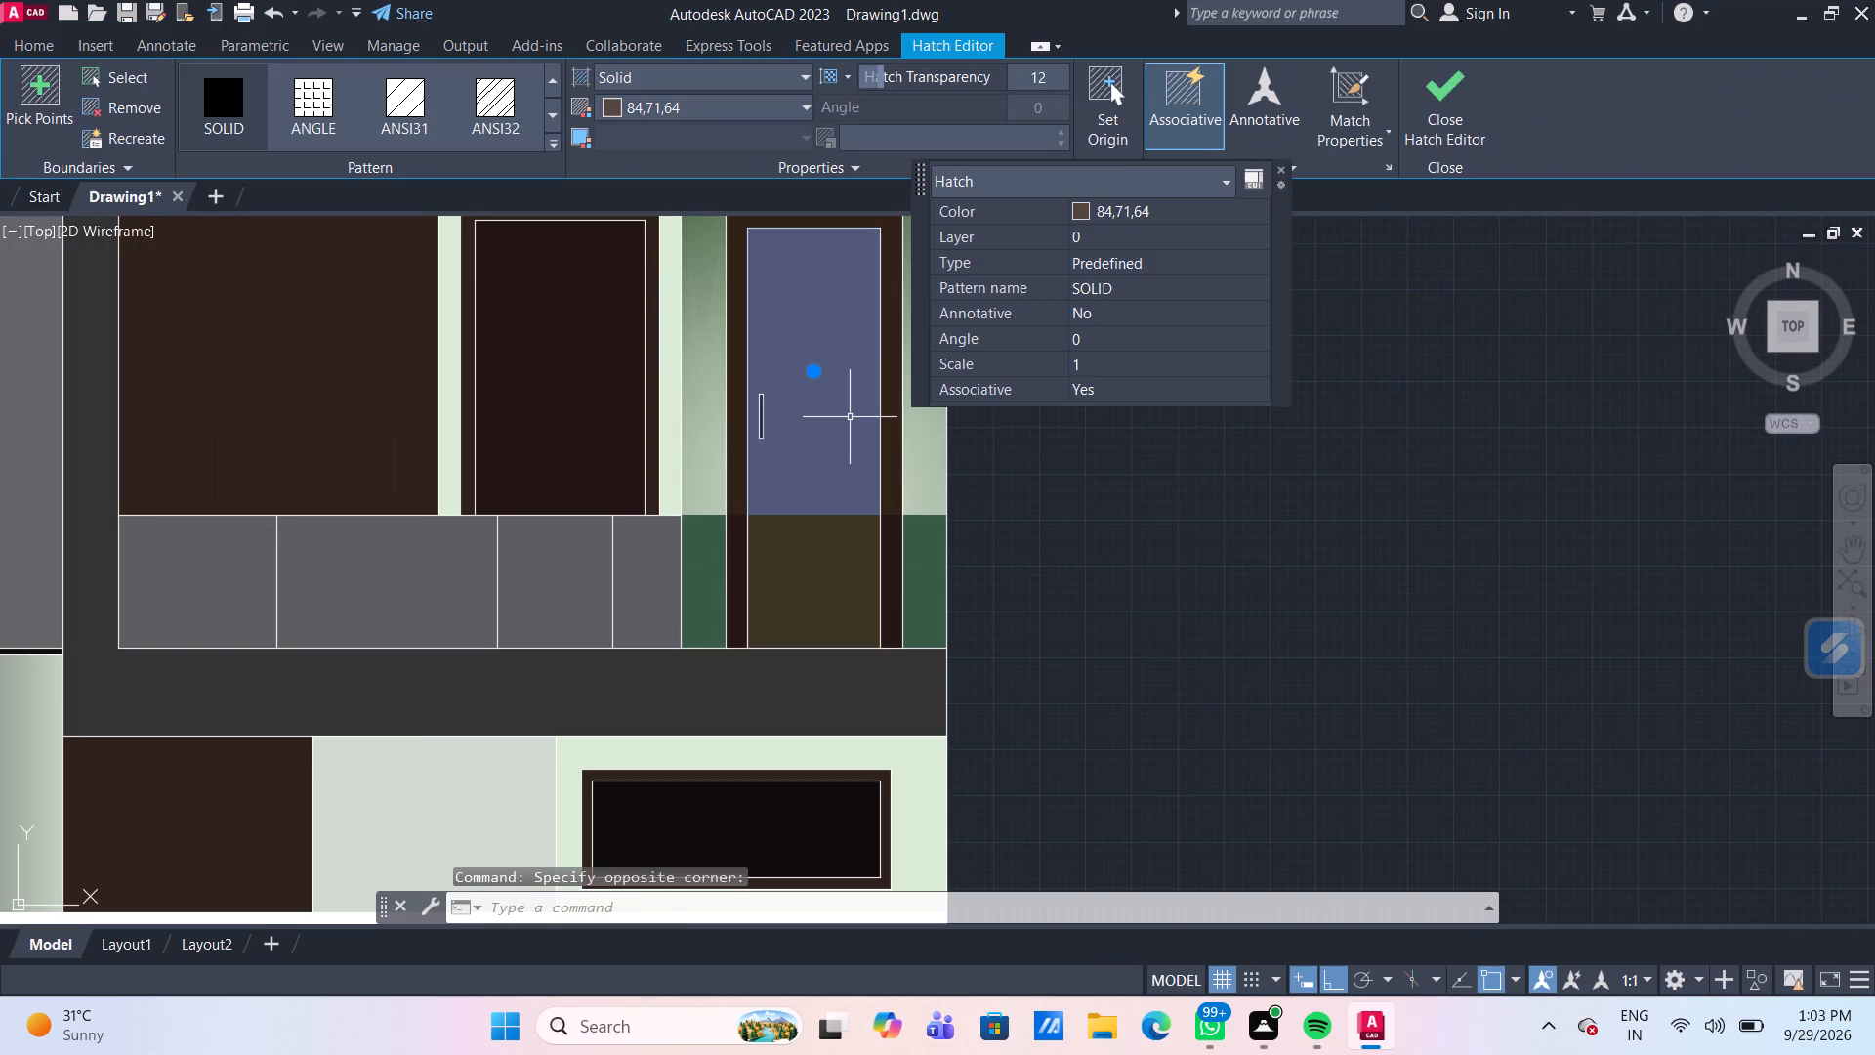
pyautogui.press('Escape')
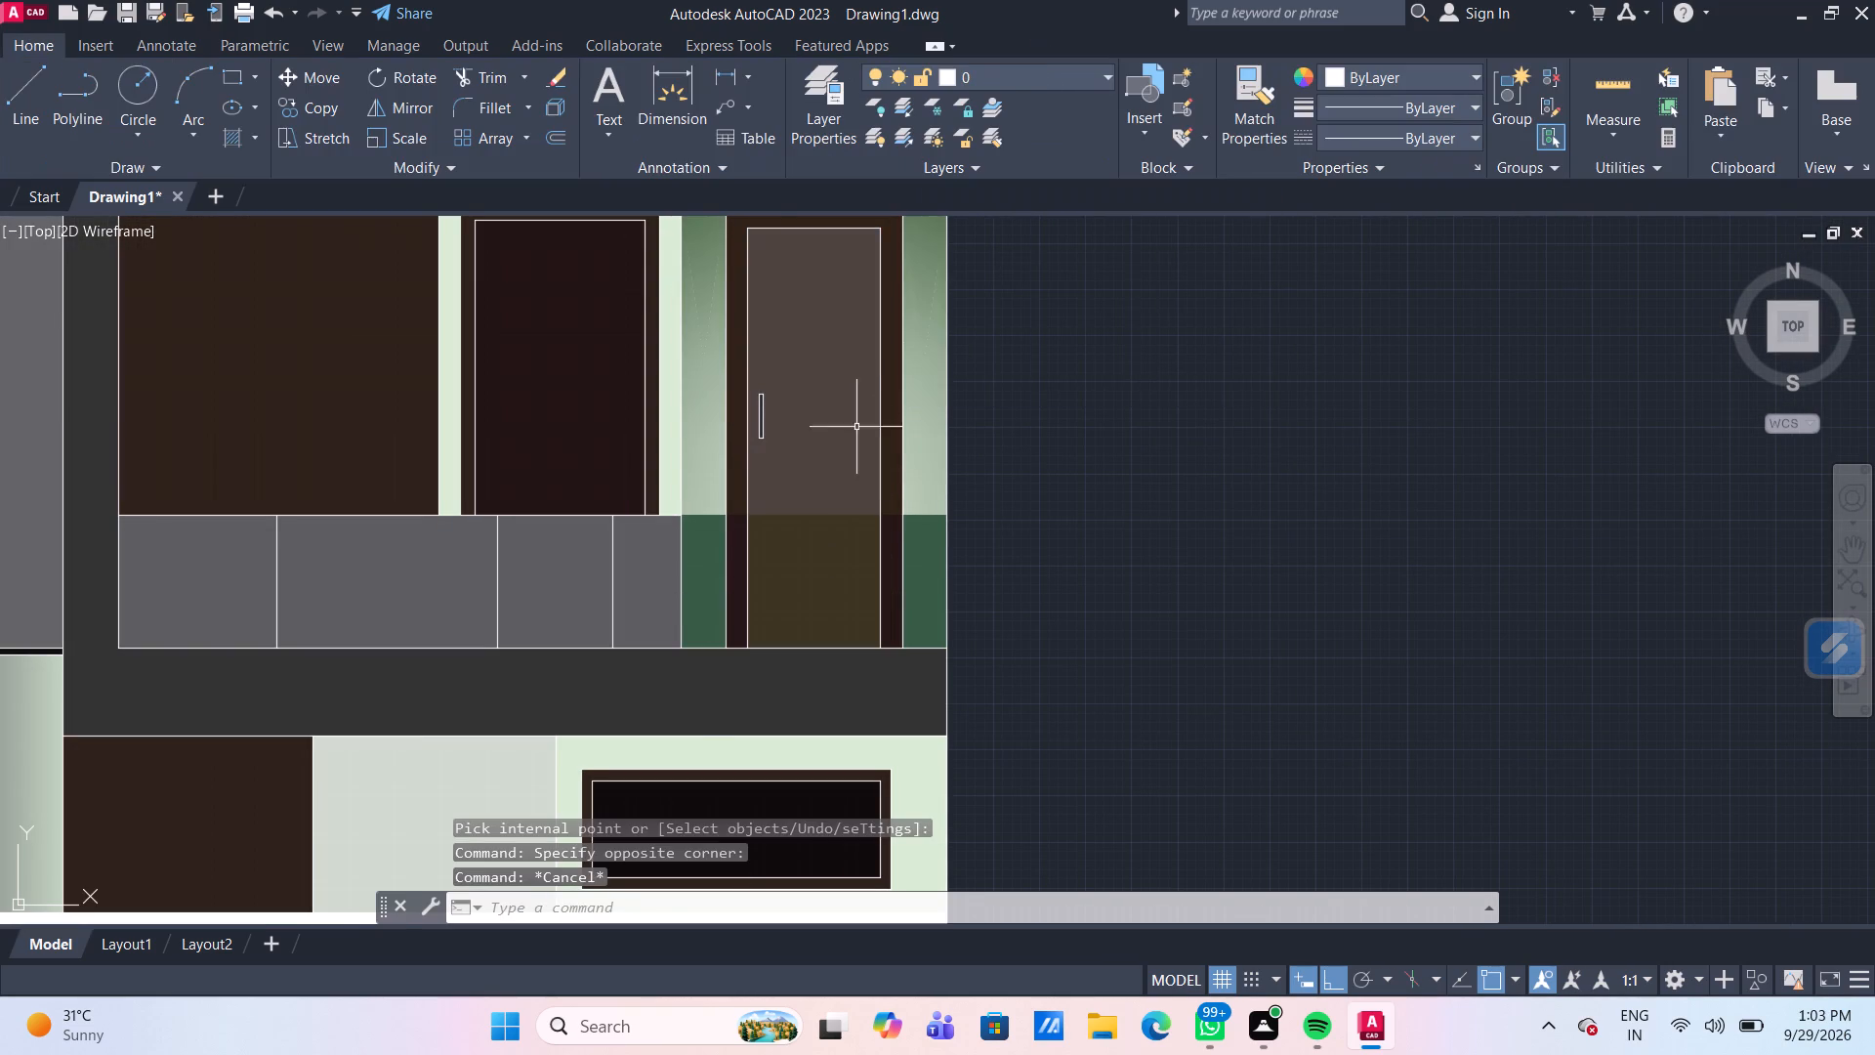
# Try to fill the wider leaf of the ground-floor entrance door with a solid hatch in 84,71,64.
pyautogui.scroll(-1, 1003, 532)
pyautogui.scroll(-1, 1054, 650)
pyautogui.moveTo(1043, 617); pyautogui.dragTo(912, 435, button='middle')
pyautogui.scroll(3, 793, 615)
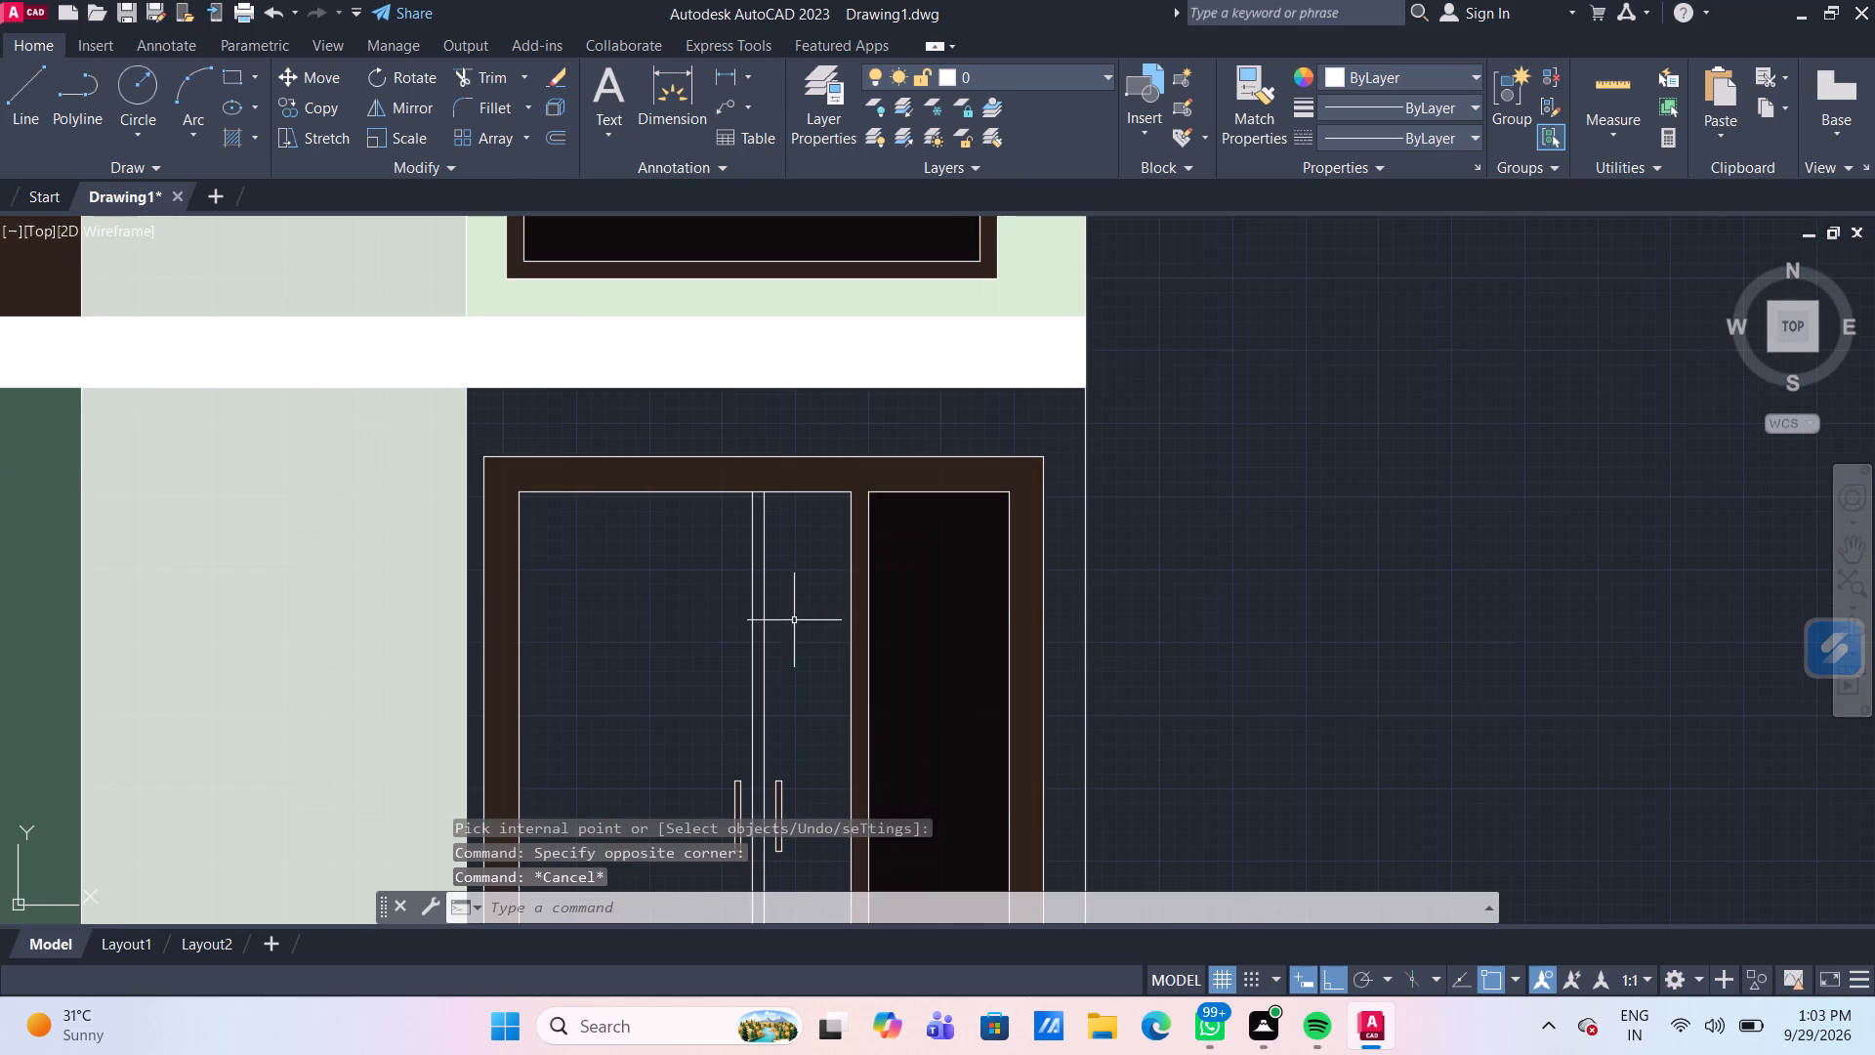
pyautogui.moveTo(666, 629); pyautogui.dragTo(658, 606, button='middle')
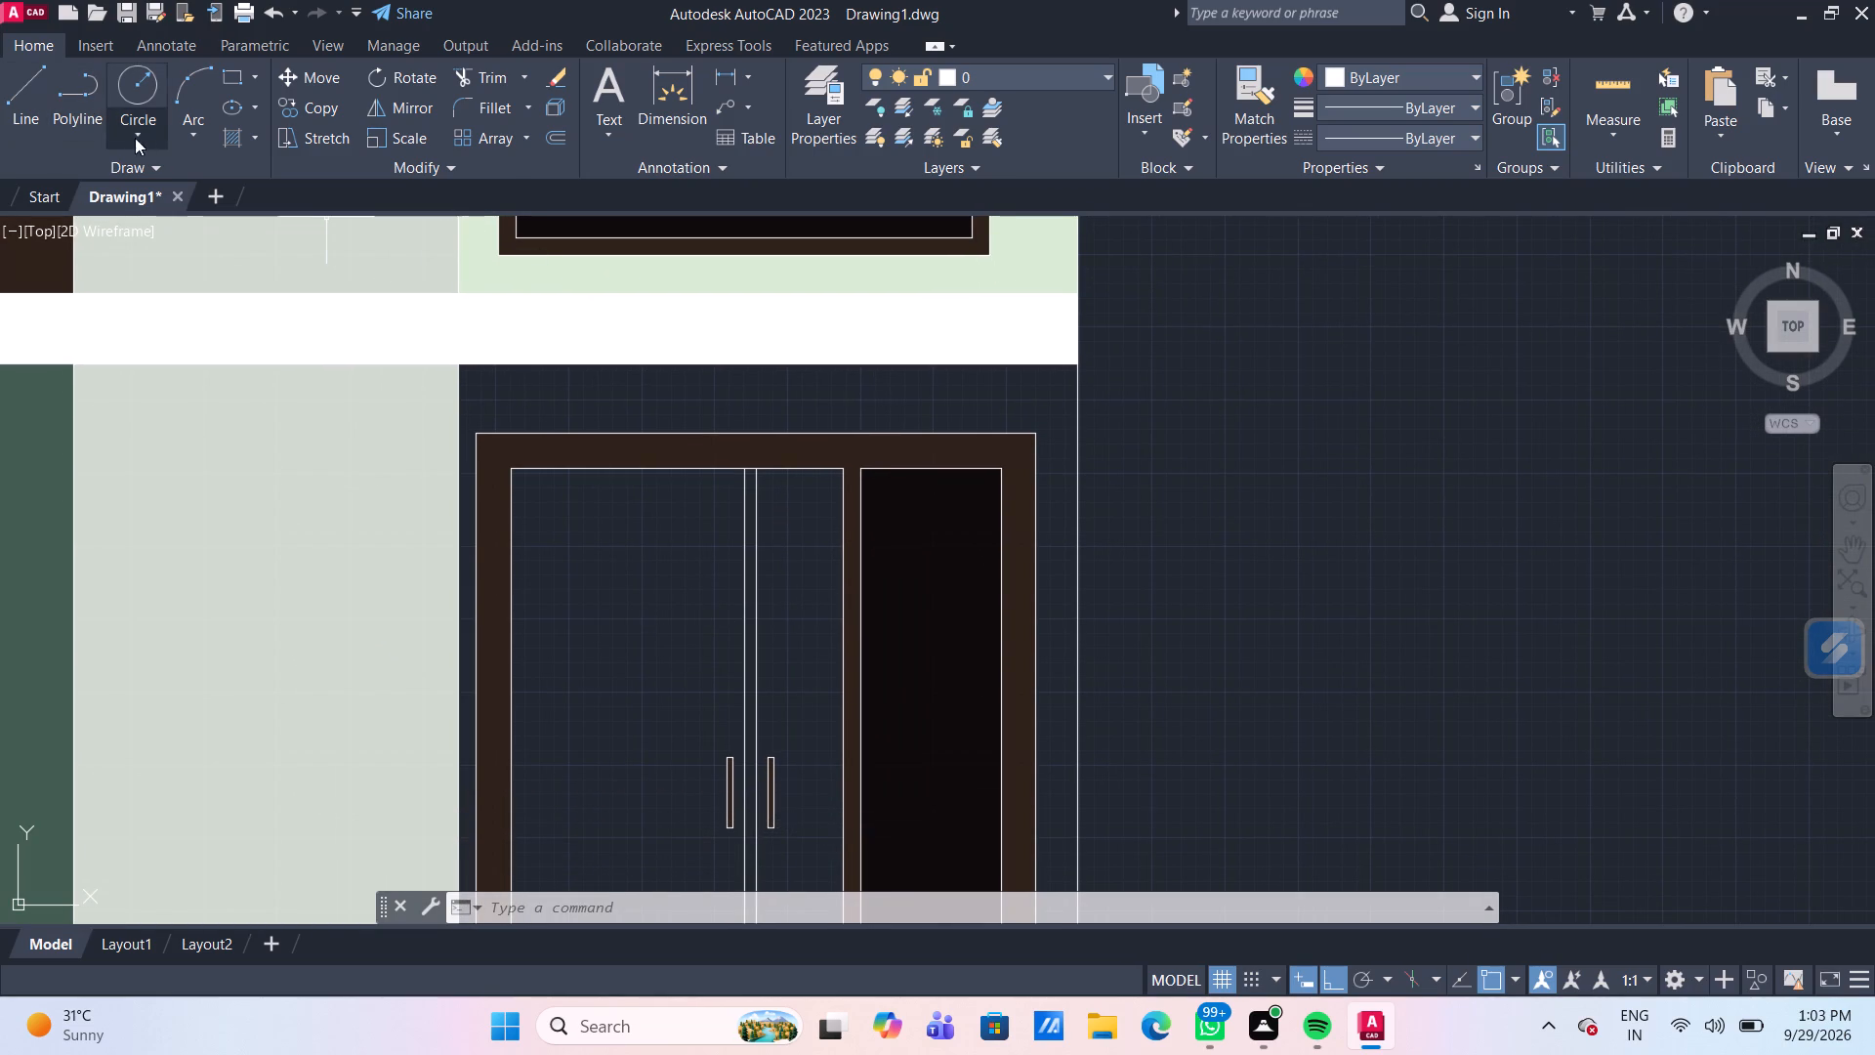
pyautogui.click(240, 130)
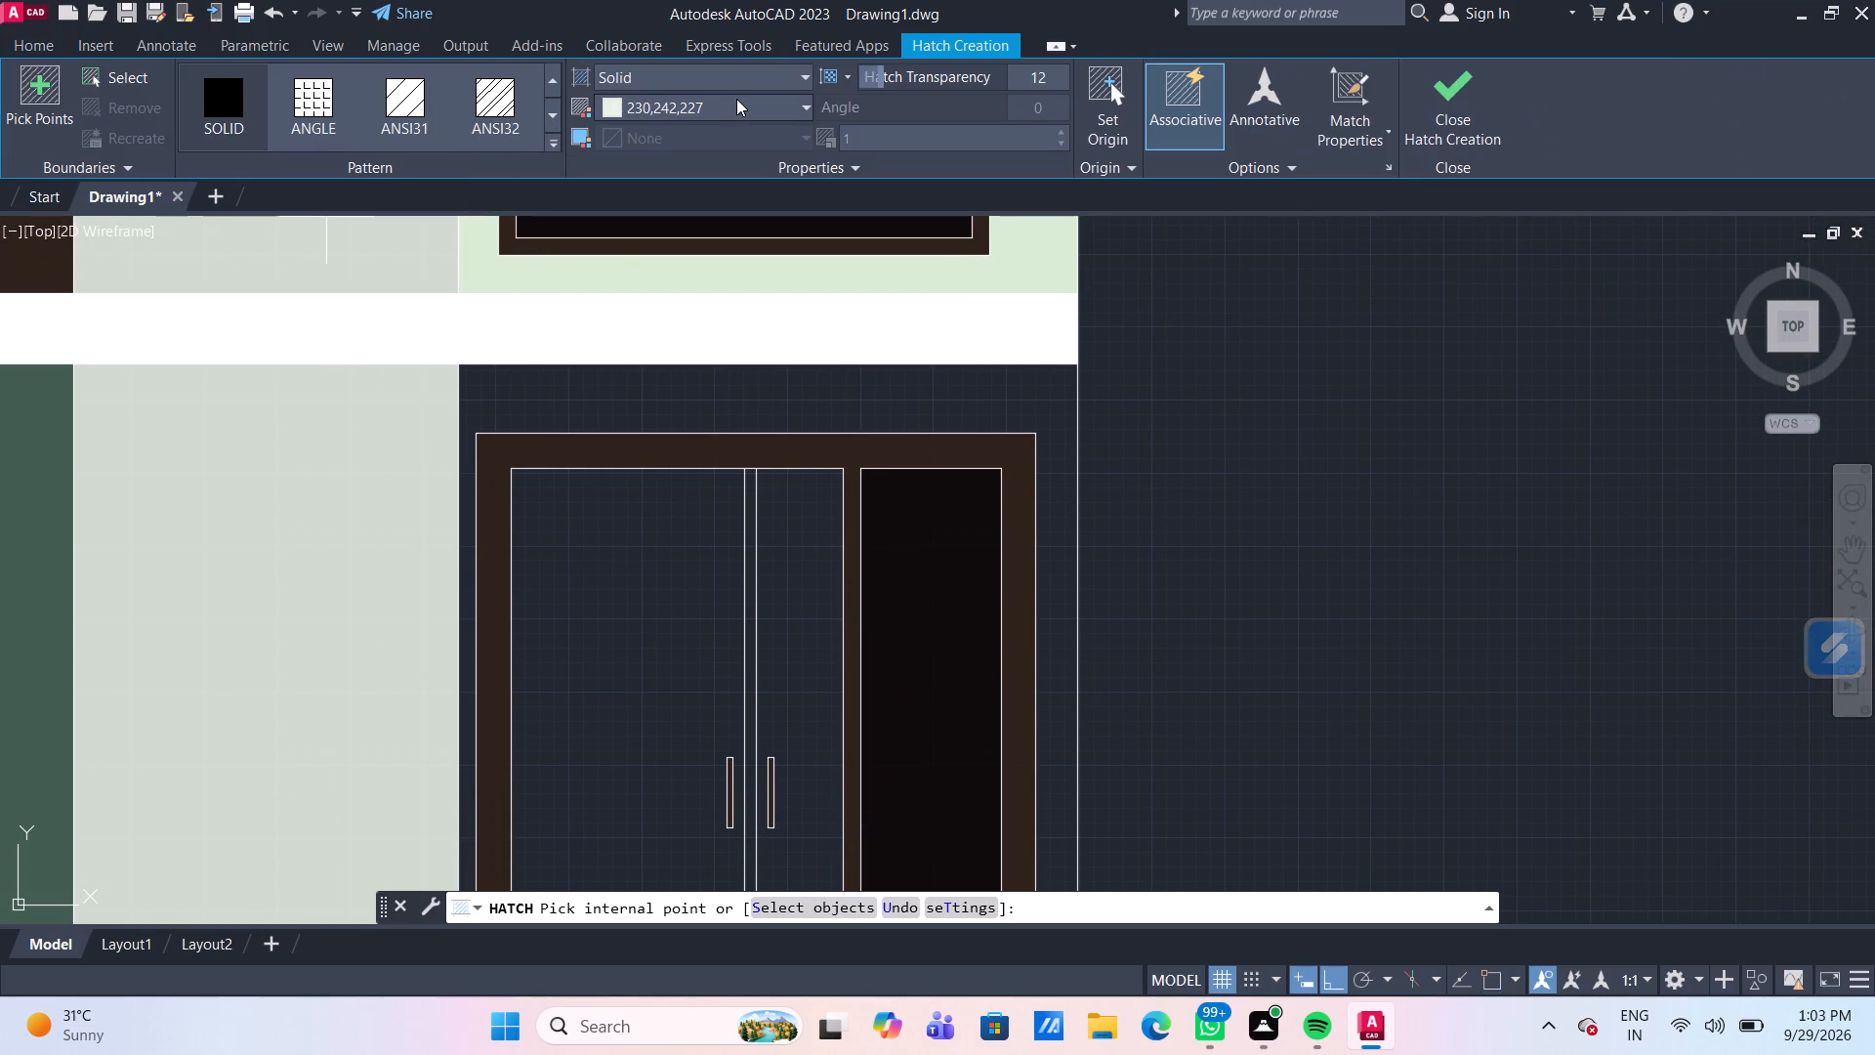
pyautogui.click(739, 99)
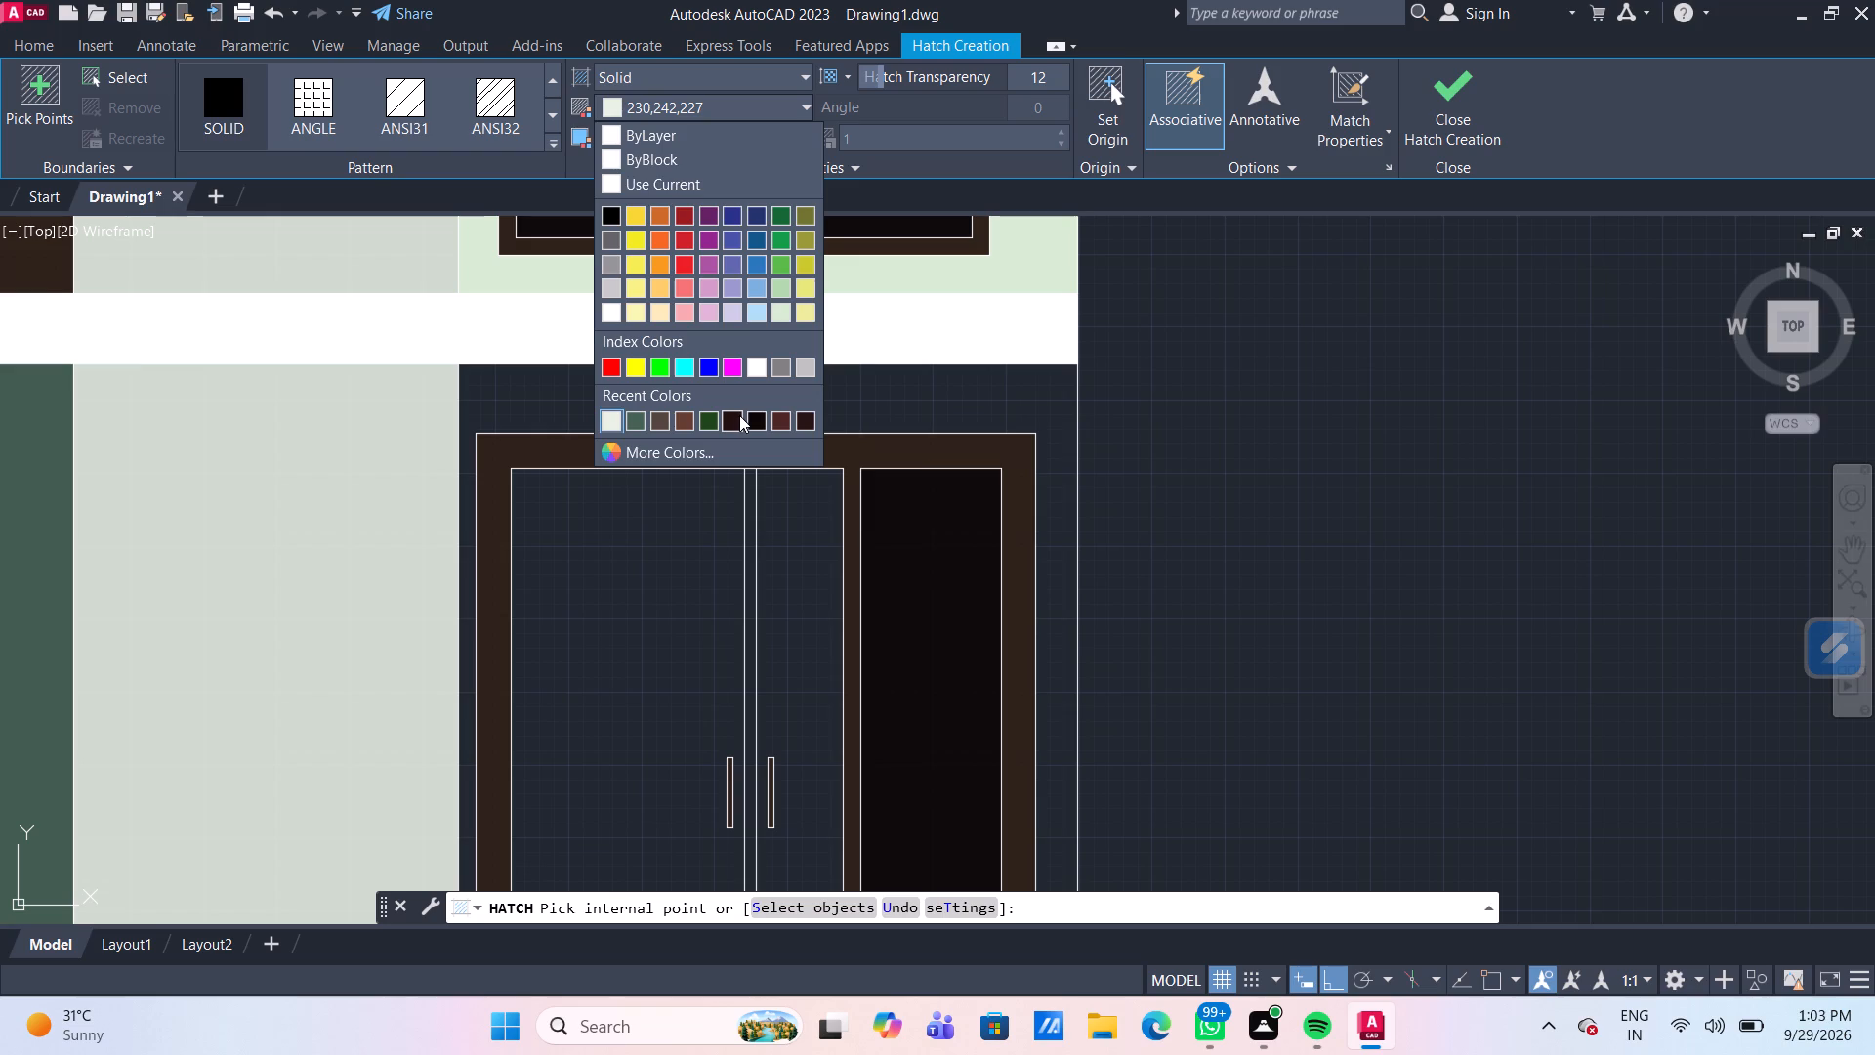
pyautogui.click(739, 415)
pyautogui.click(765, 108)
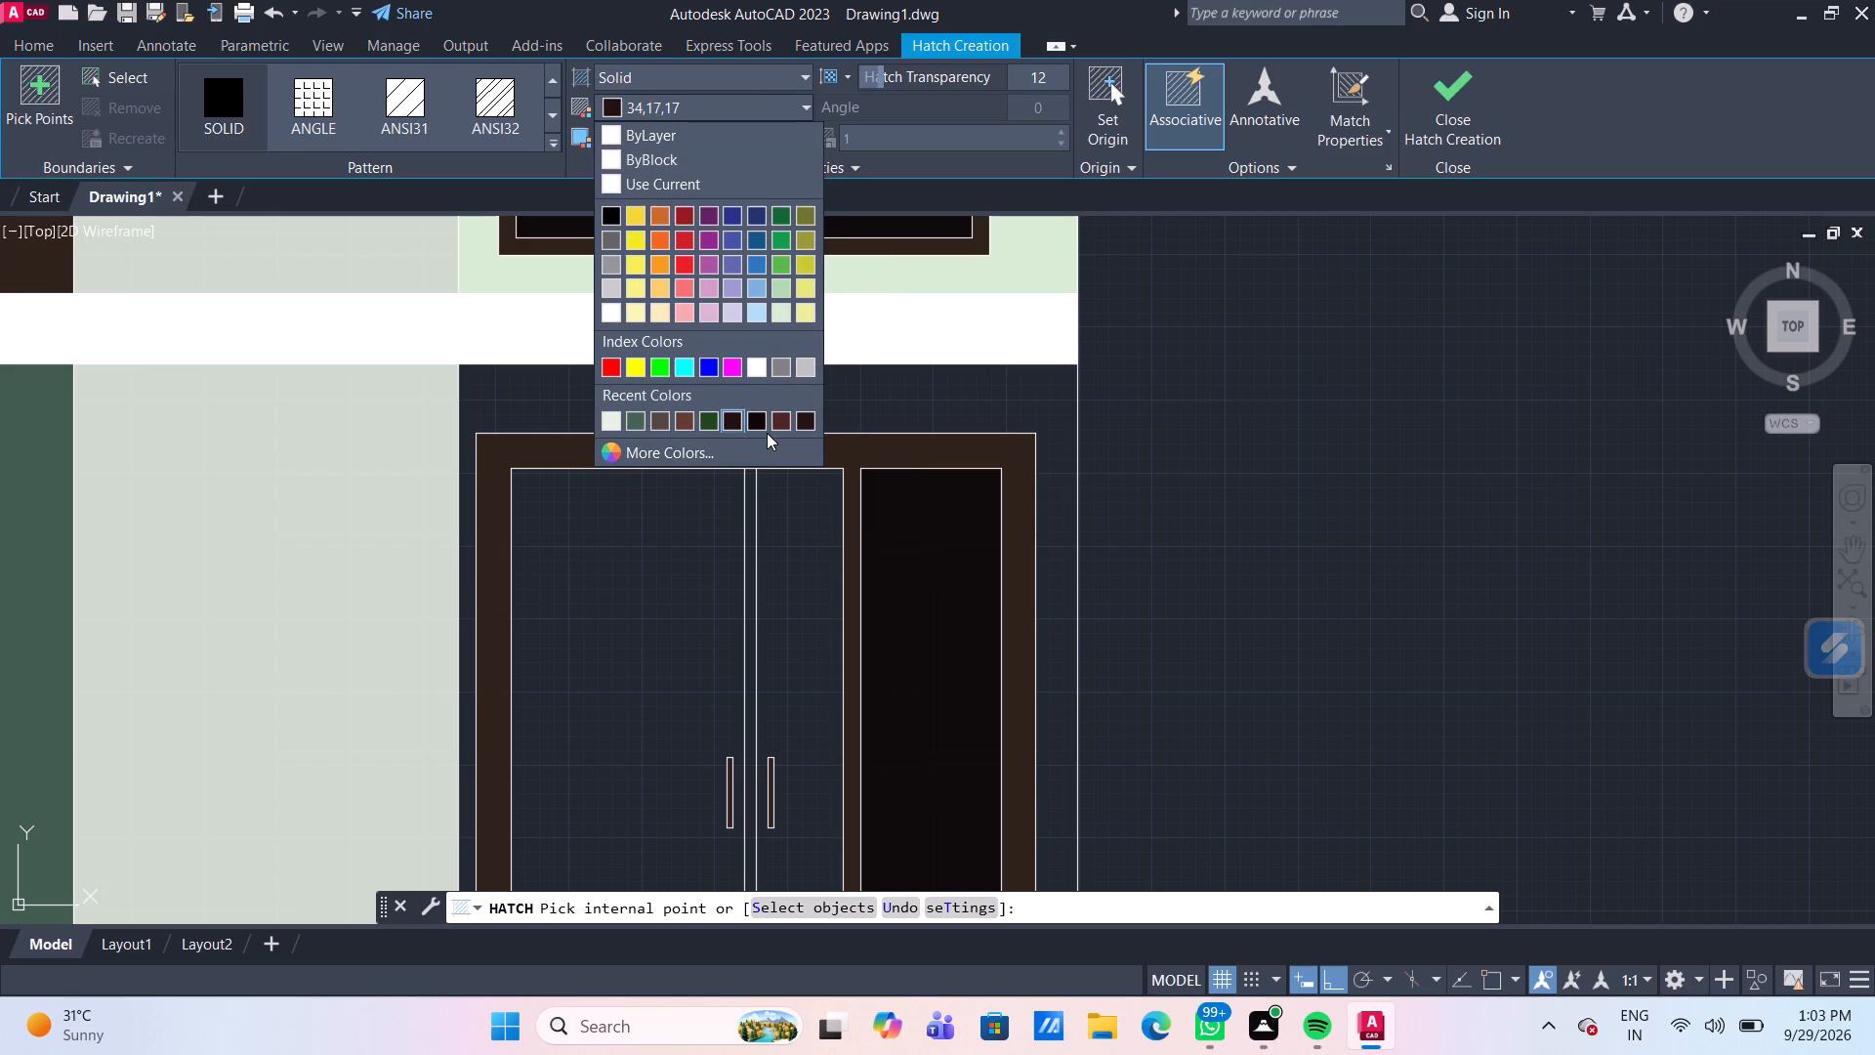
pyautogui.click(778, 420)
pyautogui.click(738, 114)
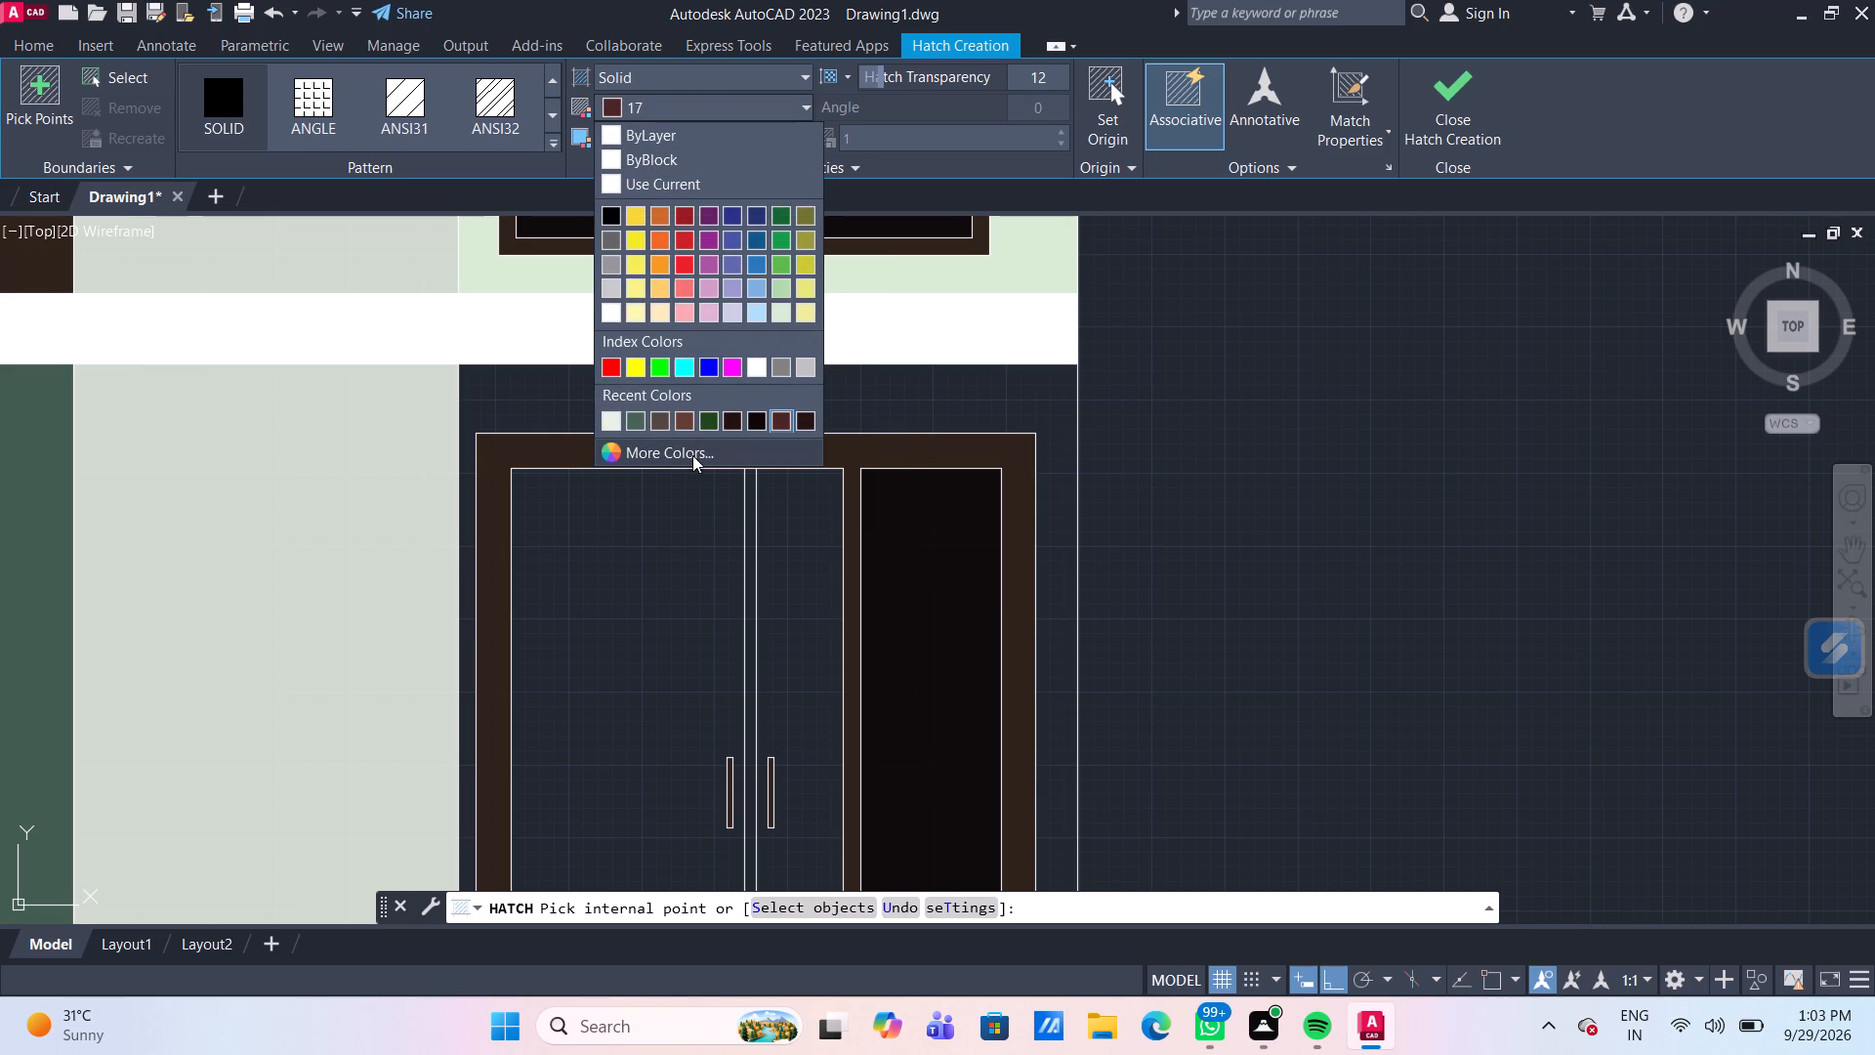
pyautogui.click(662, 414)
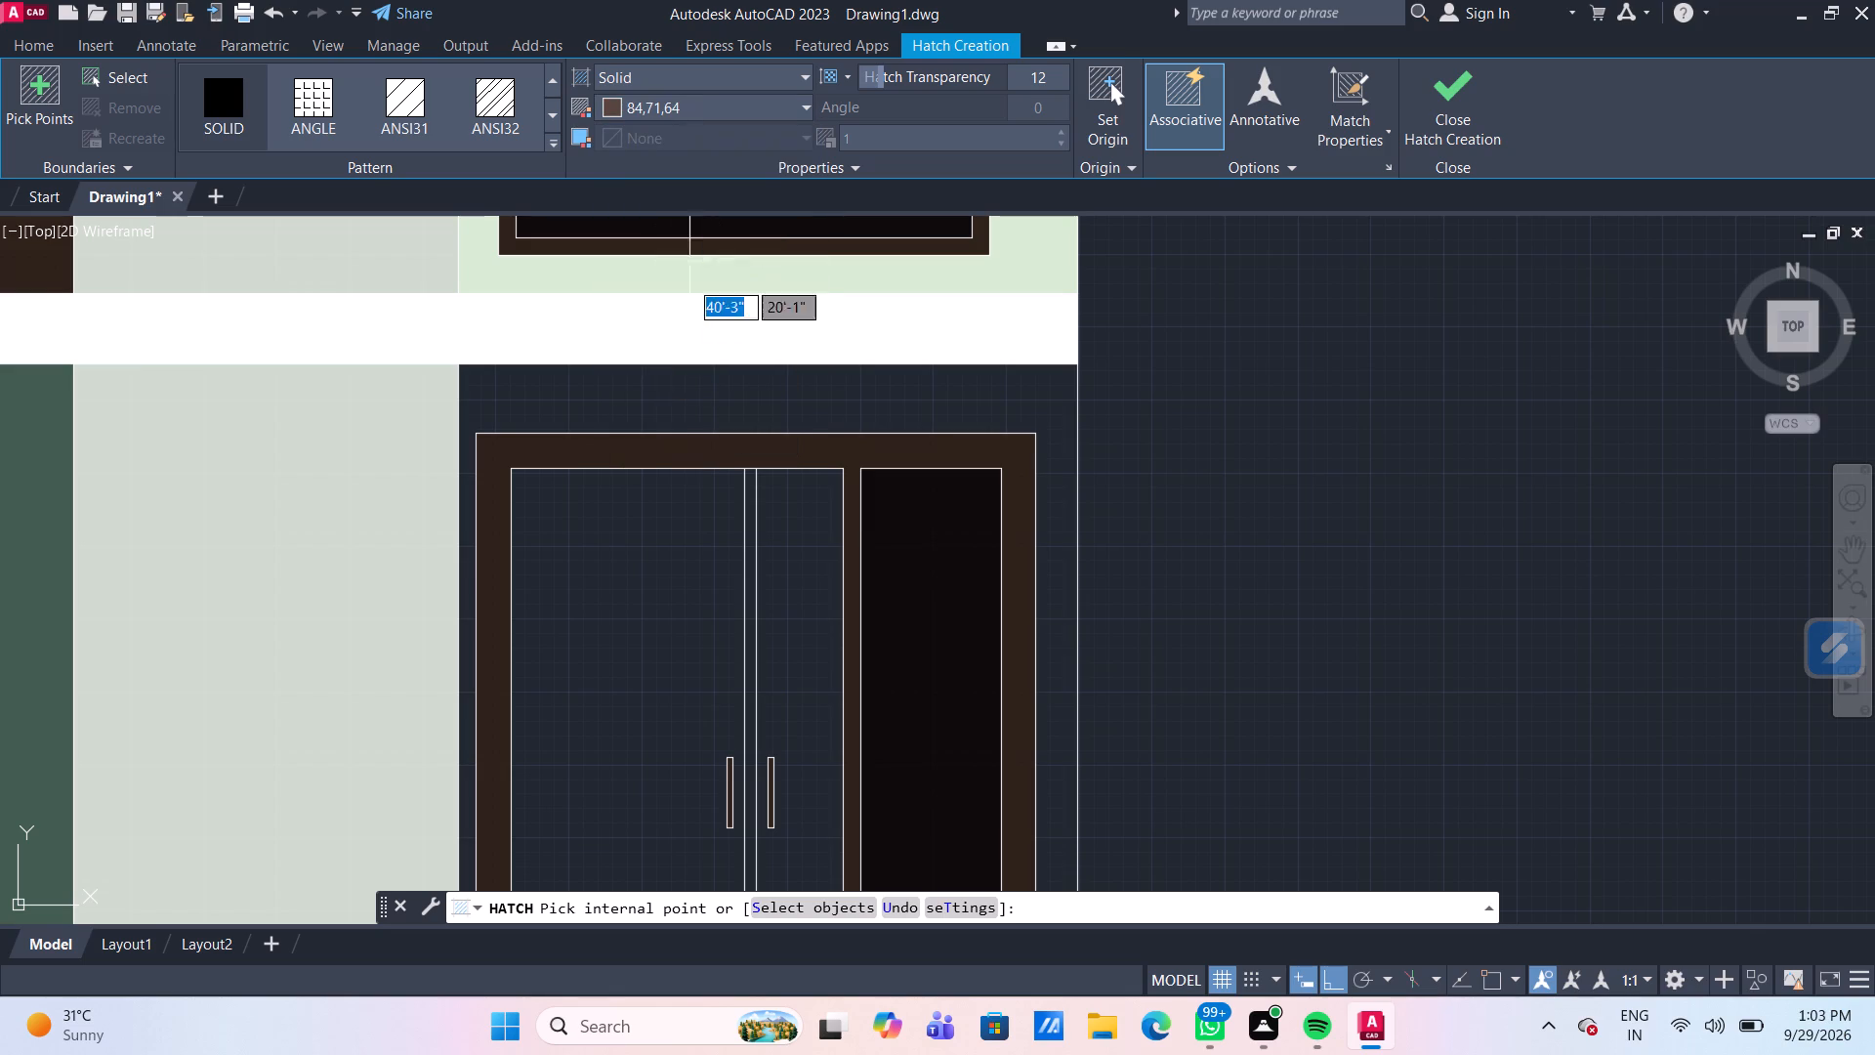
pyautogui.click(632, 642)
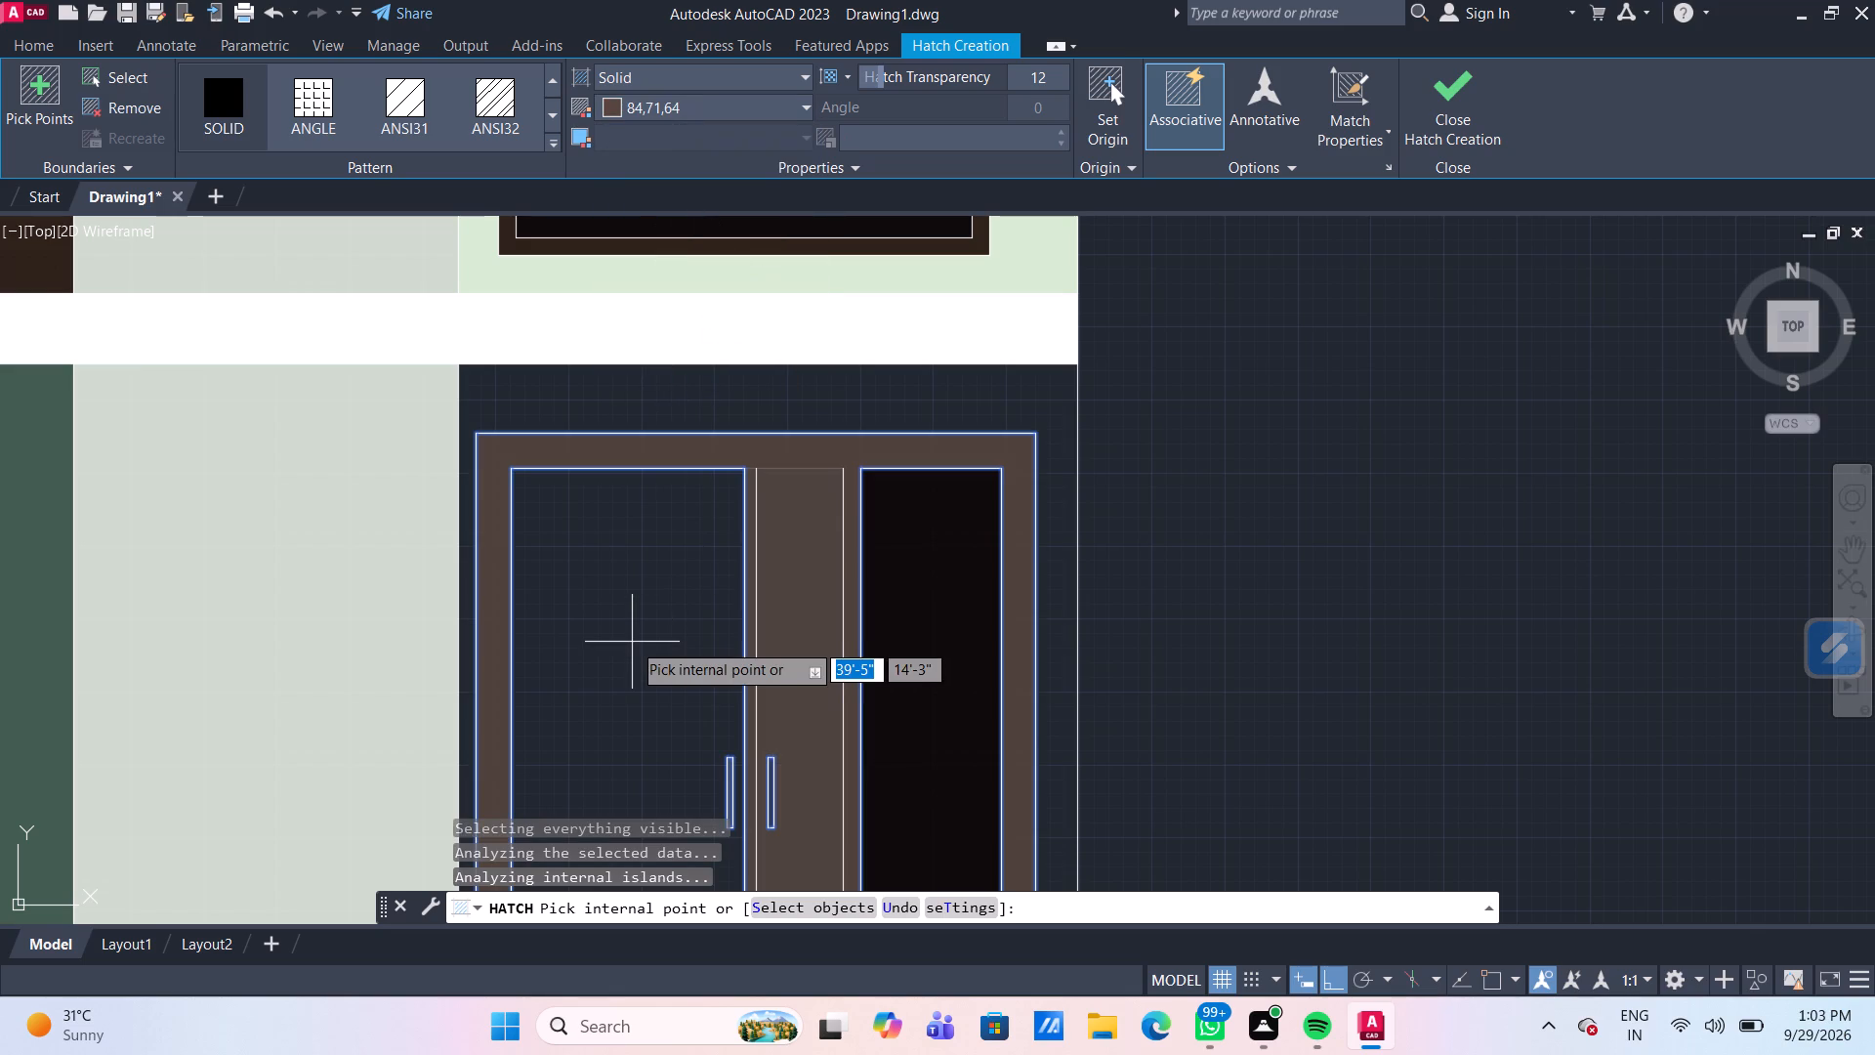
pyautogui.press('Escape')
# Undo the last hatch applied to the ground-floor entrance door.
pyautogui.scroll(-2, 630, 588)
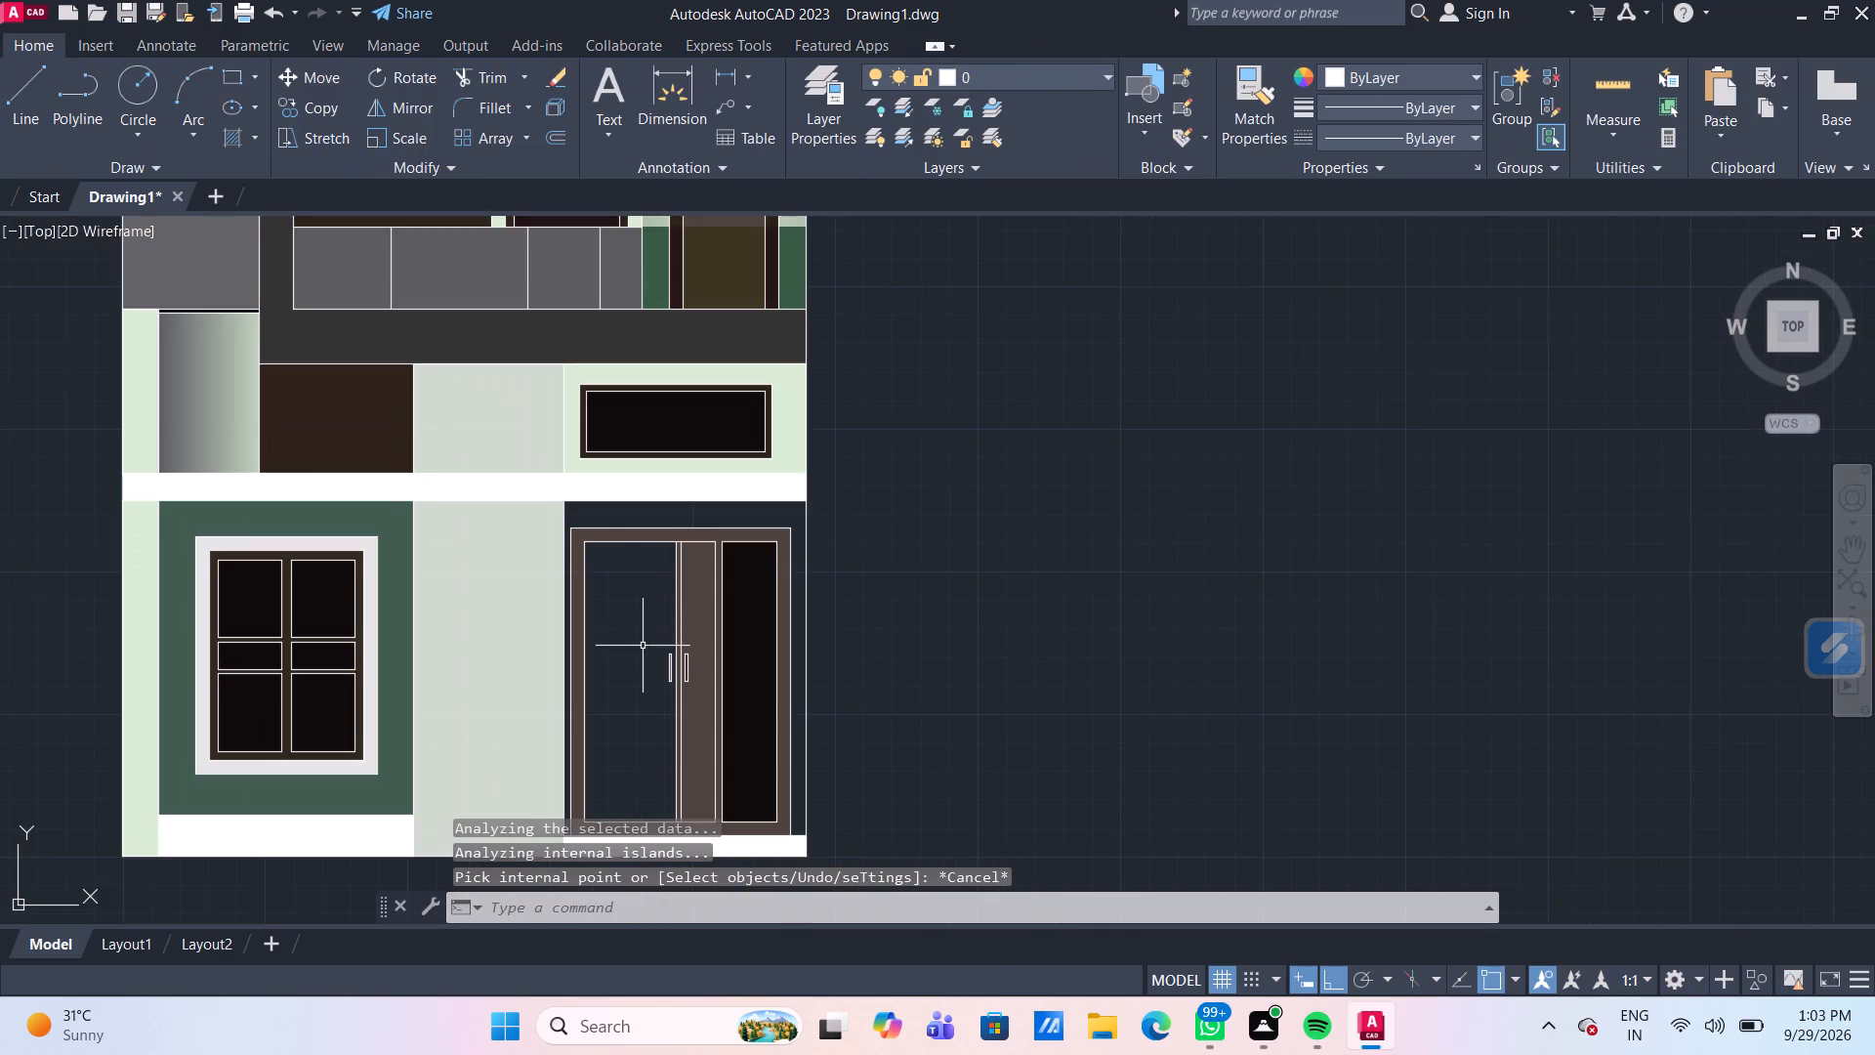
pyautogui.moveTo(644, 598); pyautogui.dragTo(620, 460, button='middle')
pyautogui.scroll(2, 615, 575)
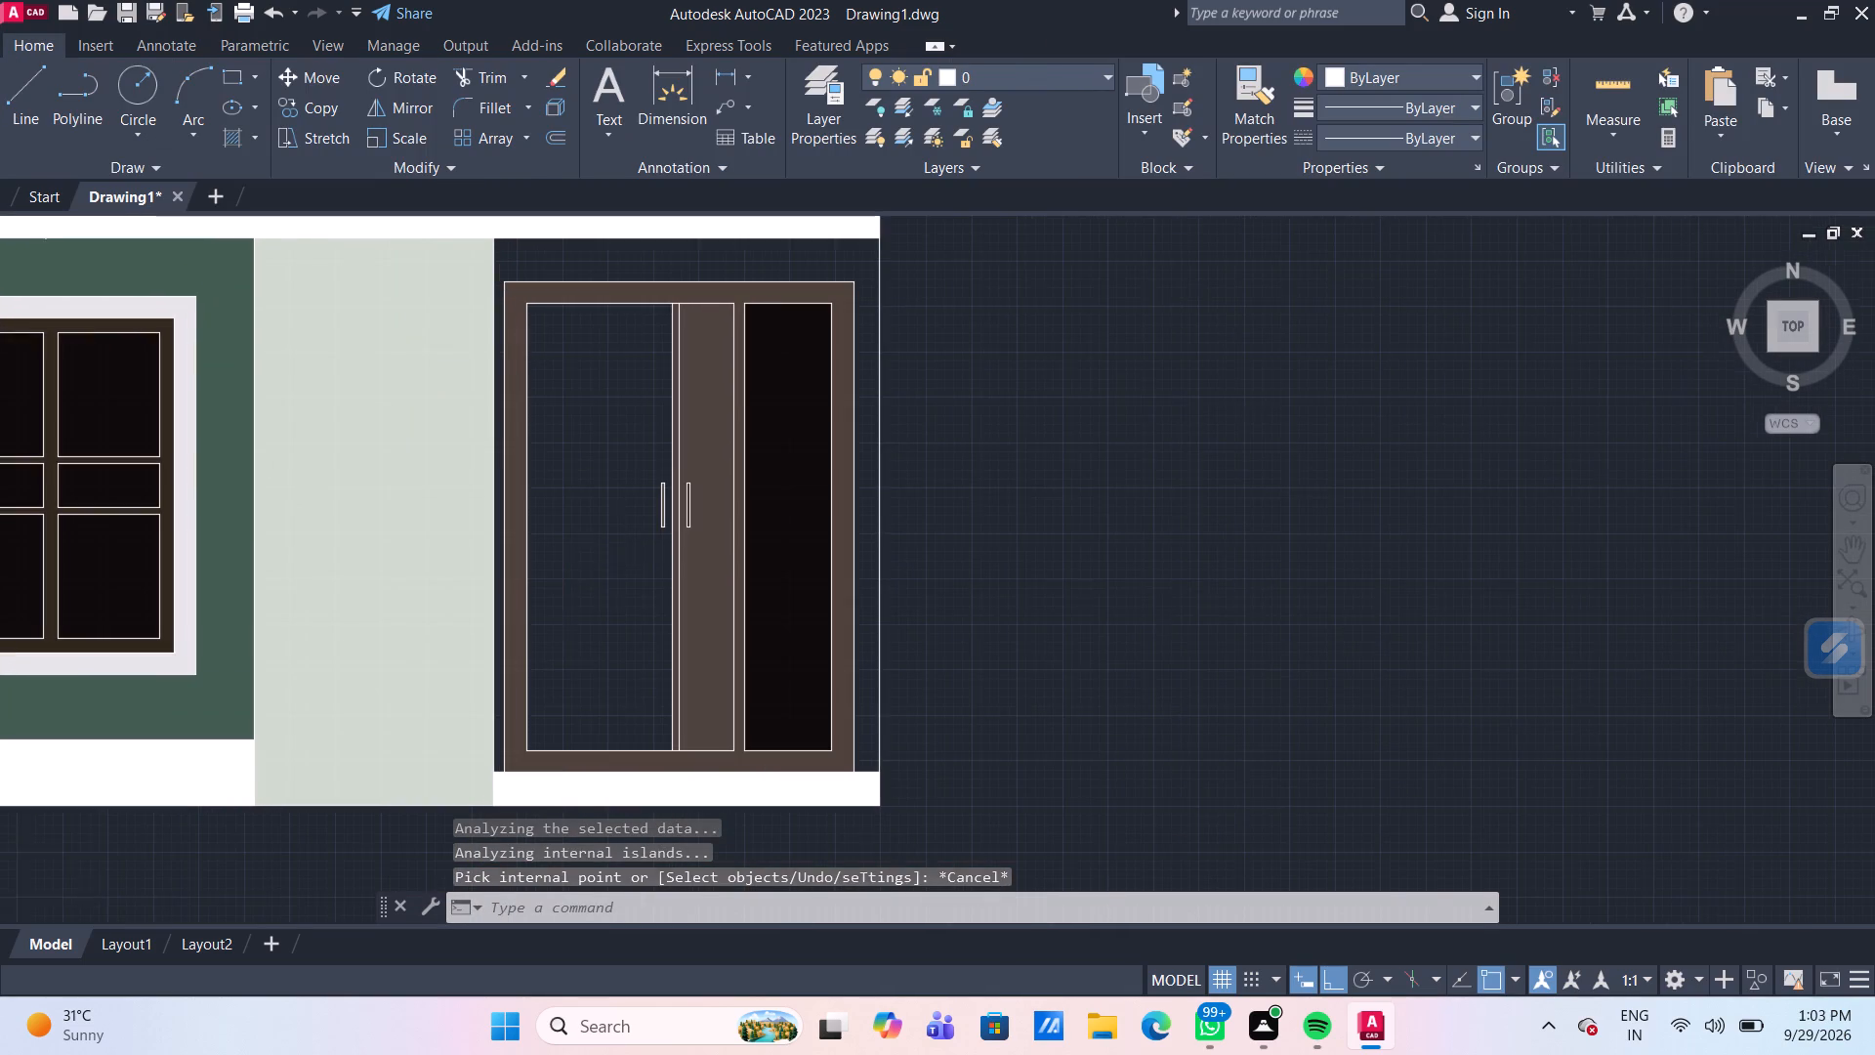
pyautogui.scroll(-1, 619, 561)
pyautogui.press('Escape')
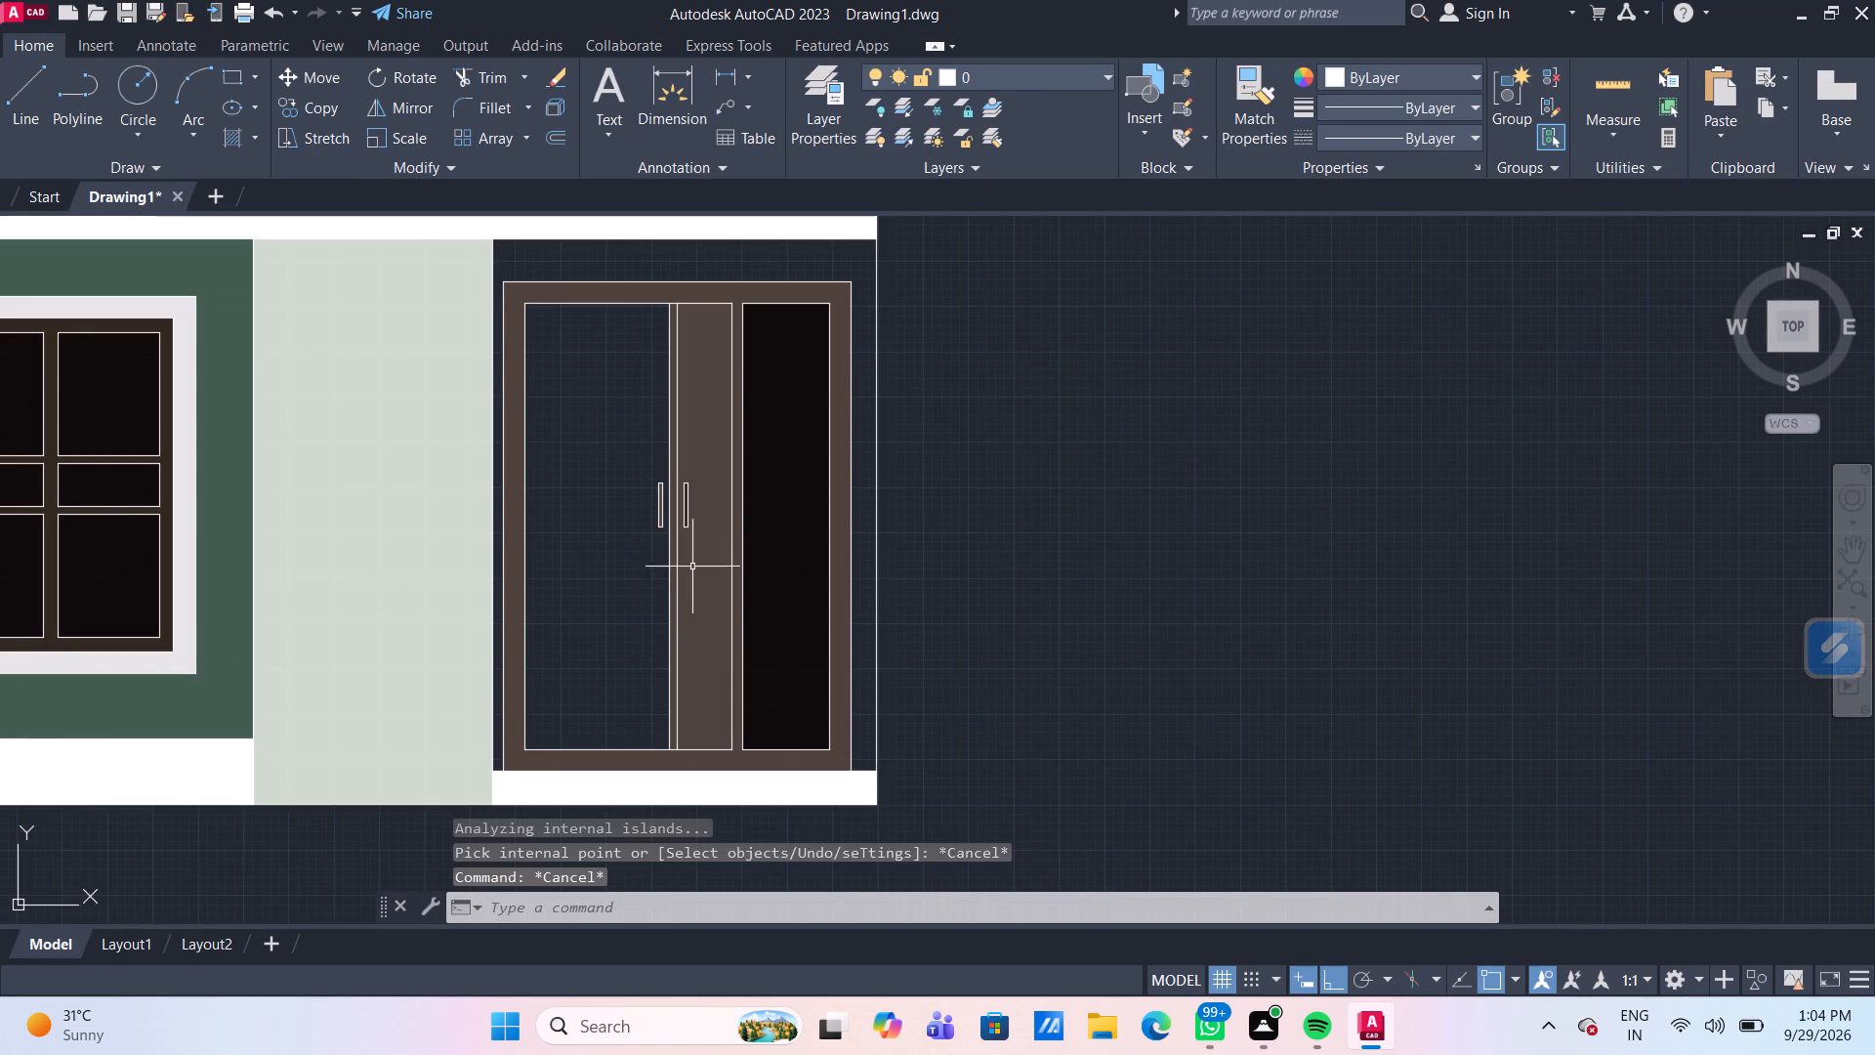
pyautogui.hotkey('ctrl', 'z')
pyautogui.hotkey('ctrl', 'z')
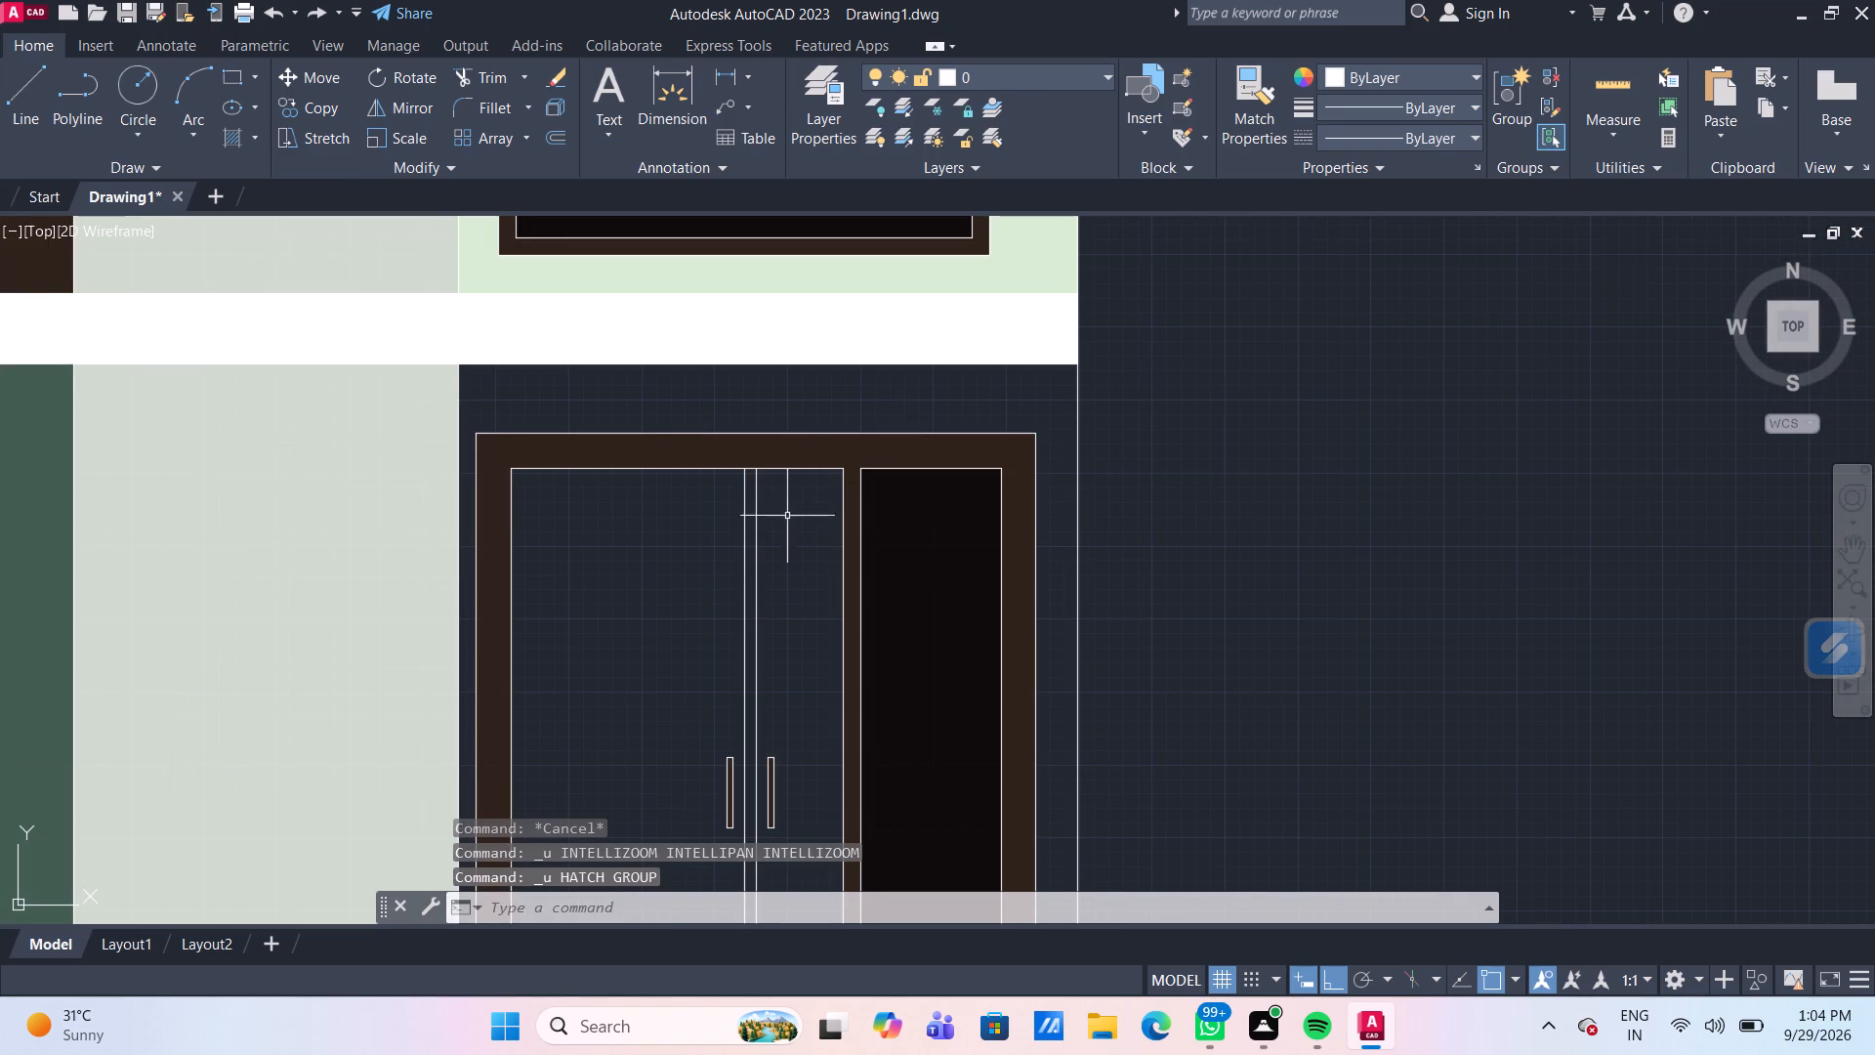
# Extend the two centre lines of the ground-floor entrance door down to the frame's outer bottom edge.
pyautogui.moveTo(798, 595); pyautogui.dragTo(707, 433, button='middle')
pyautogui.scroll(-1, 704, 429)
pyautogui.moveTo(752, 677); pyautogui.dragTo(678, 527, button='middle')
pyautogui.scroll(1, 678, 527)
pyautogui.scroll(1, 512, 624)
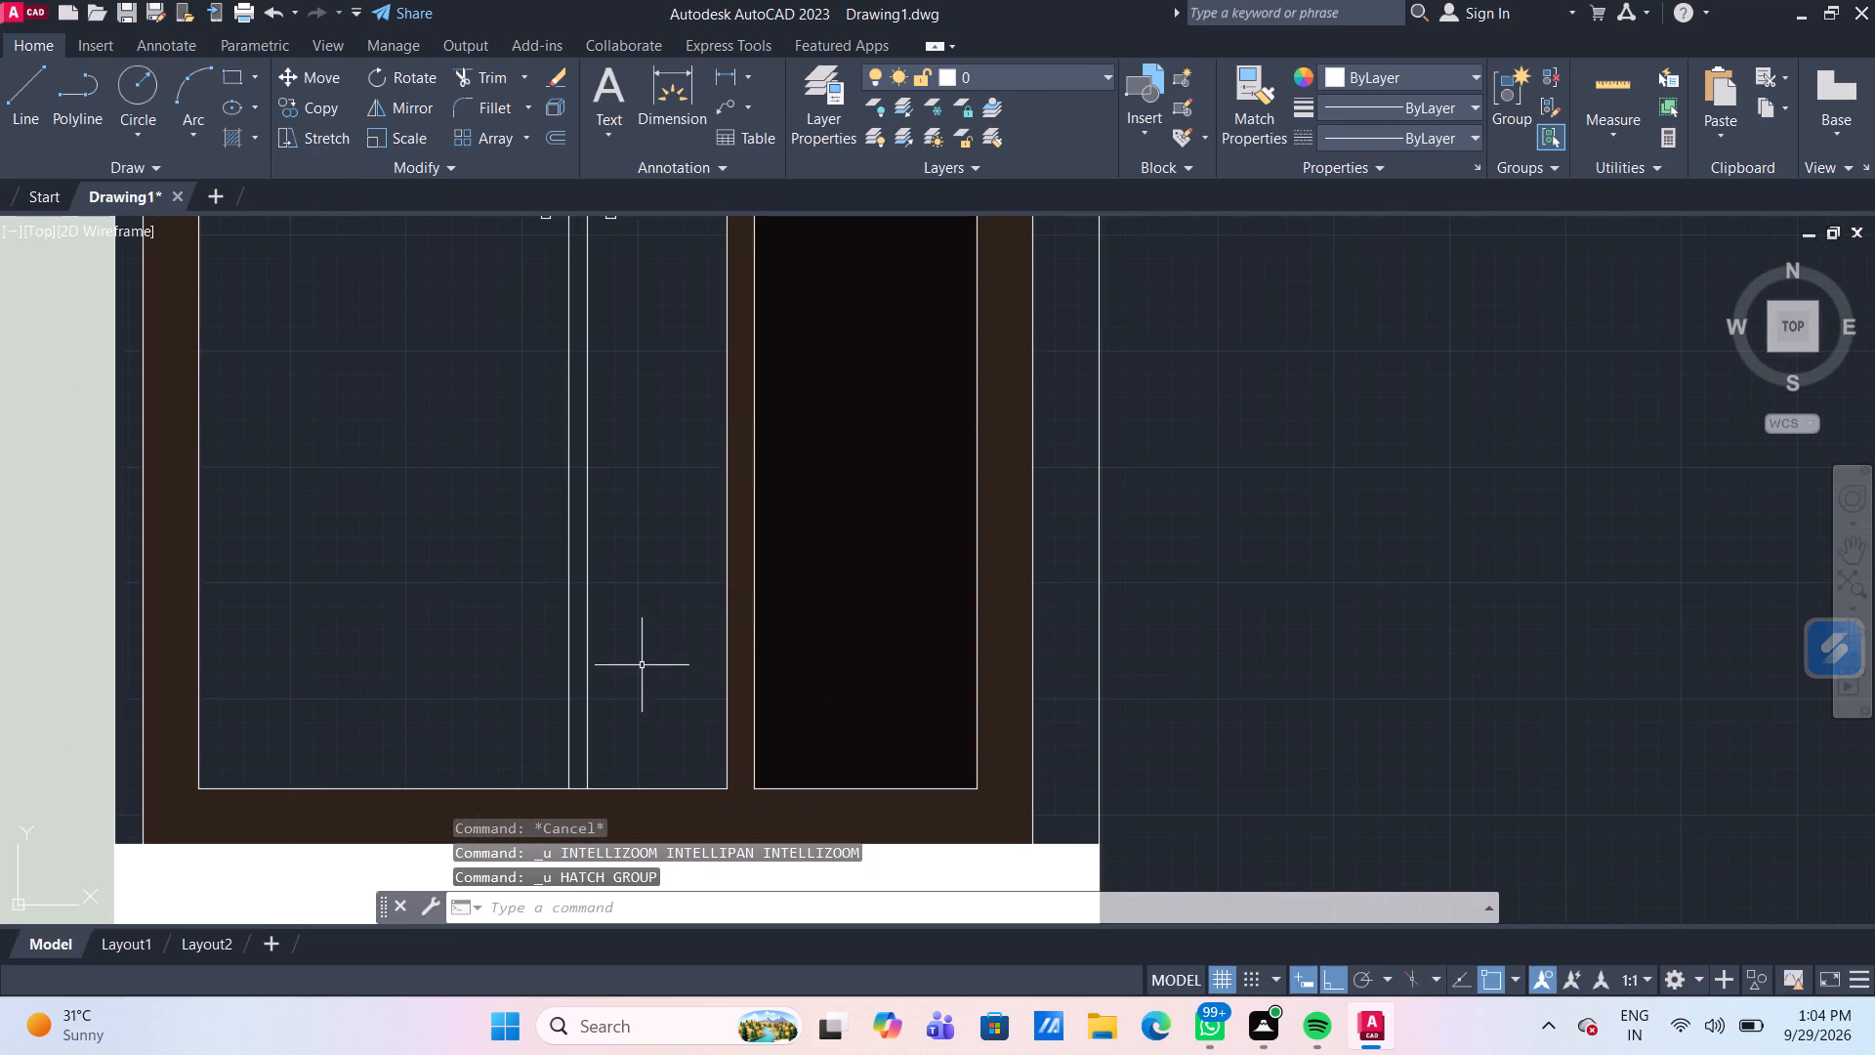
pyautogui.moveTo(649, 659); pyautogui.dragTo(641, 607, button='middle')
pyautogui.scroll(-1, 646, 608)
pyautogui.write('ex')
pyautogui.press('Return')
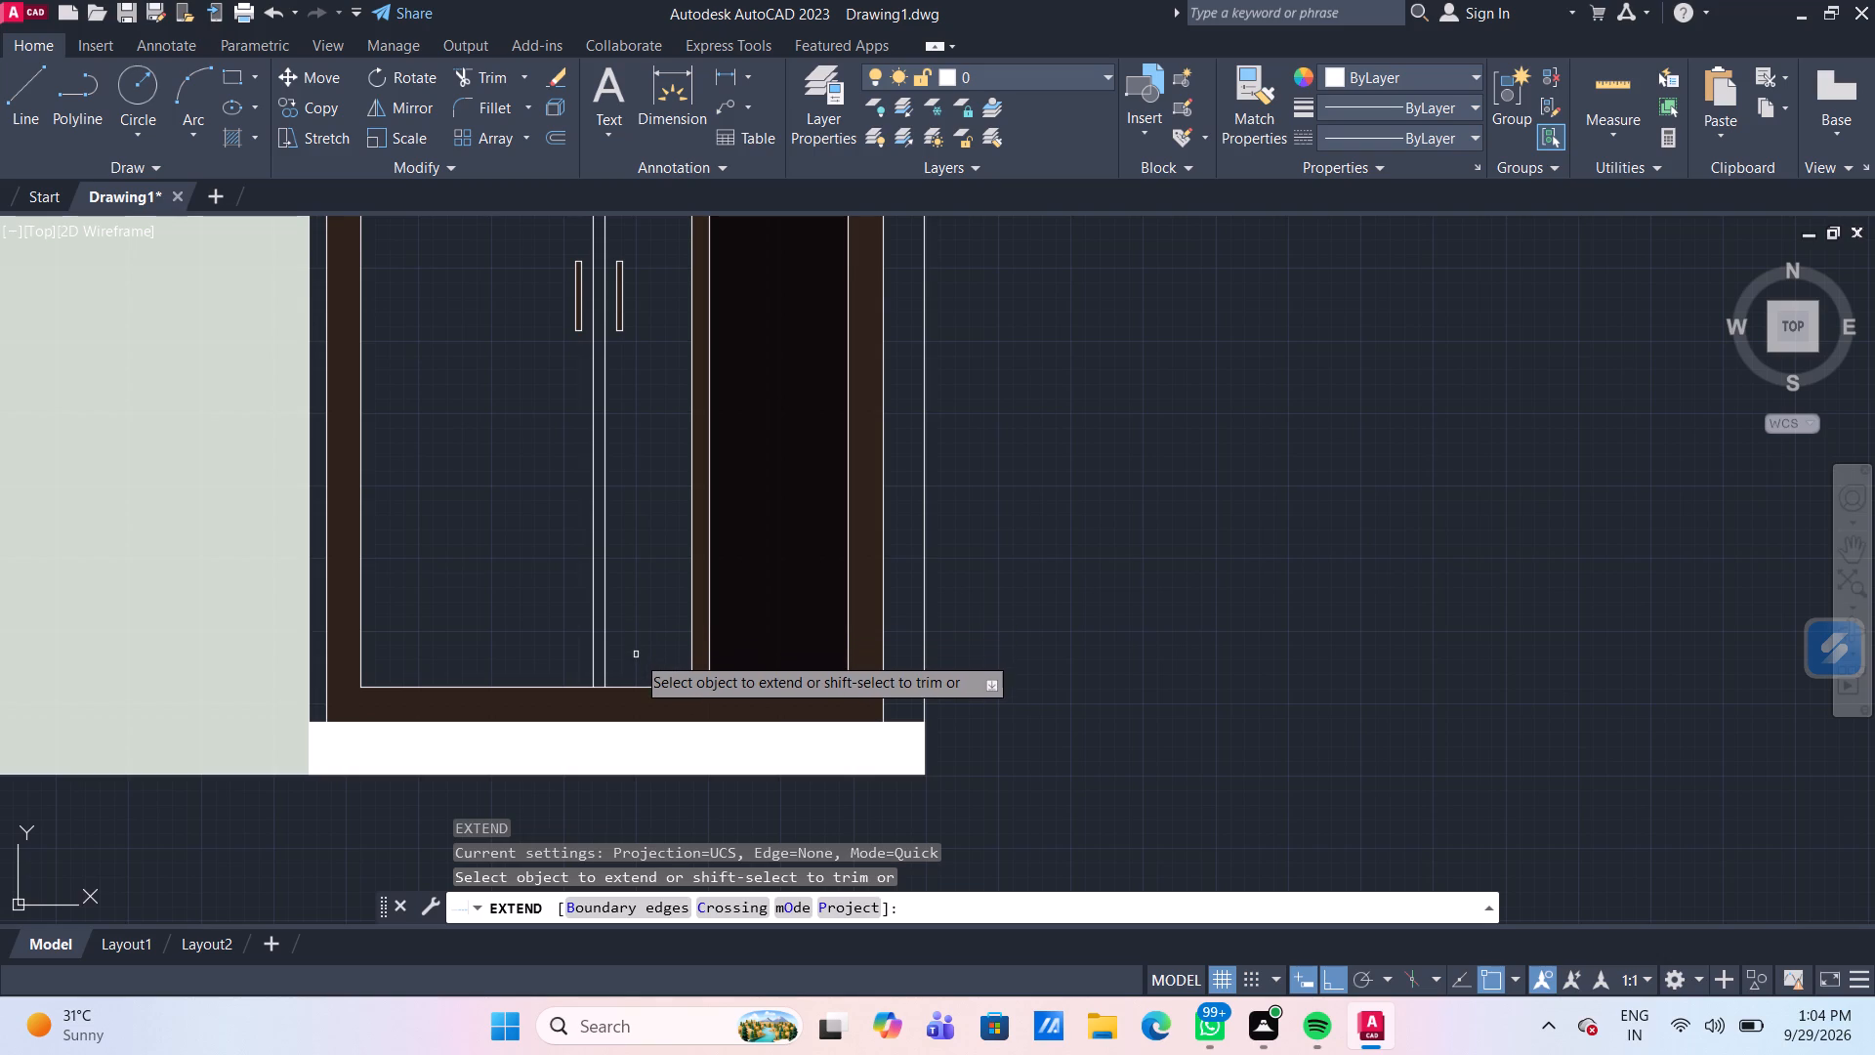
pyautogui.click(633, 654)
pyautogui.click(561, 611)
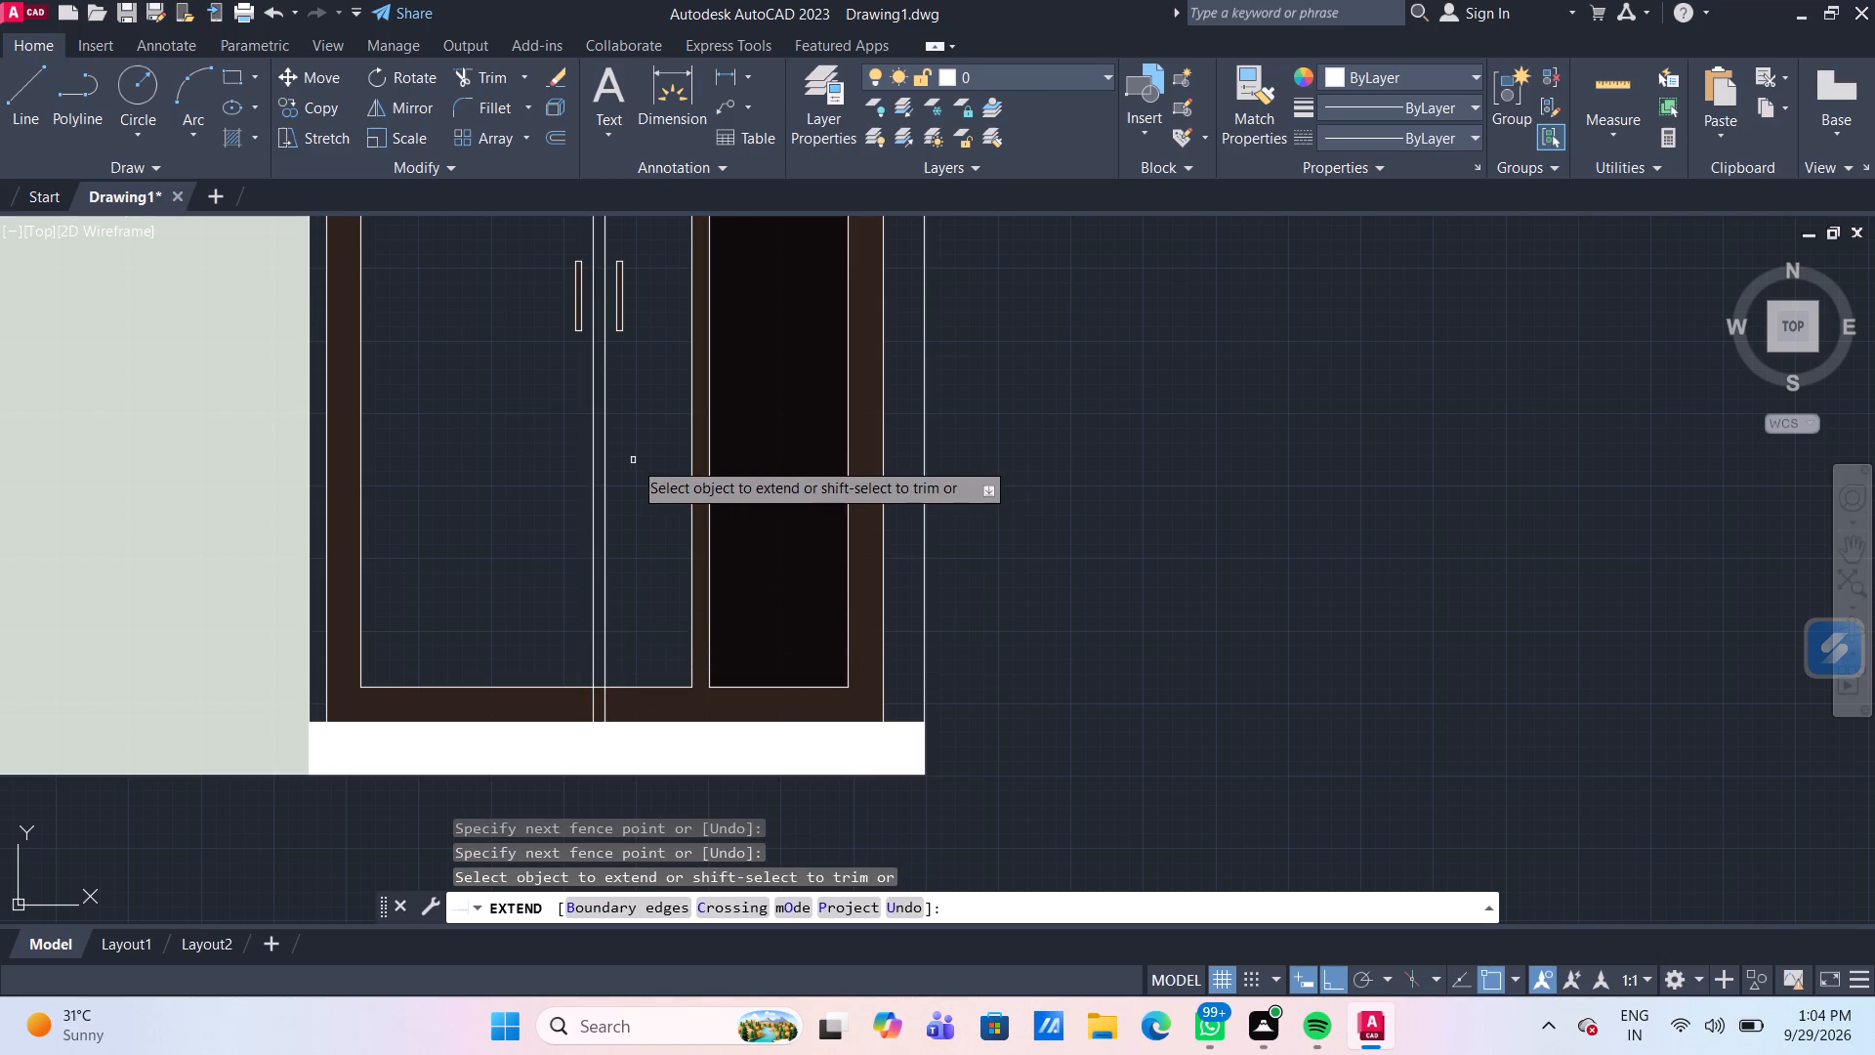
# Extend the same two centre lines of the entrance door up to the frame's outer top edge.
pyautogui.scroll(-1, 635, 464)
pyautogui.moveTo(636, 465); pyautogui.dragTo(593, 721, button='middle')
pyautogui.scroll(2, 606, 449)
pyautogui.click(573, 430)
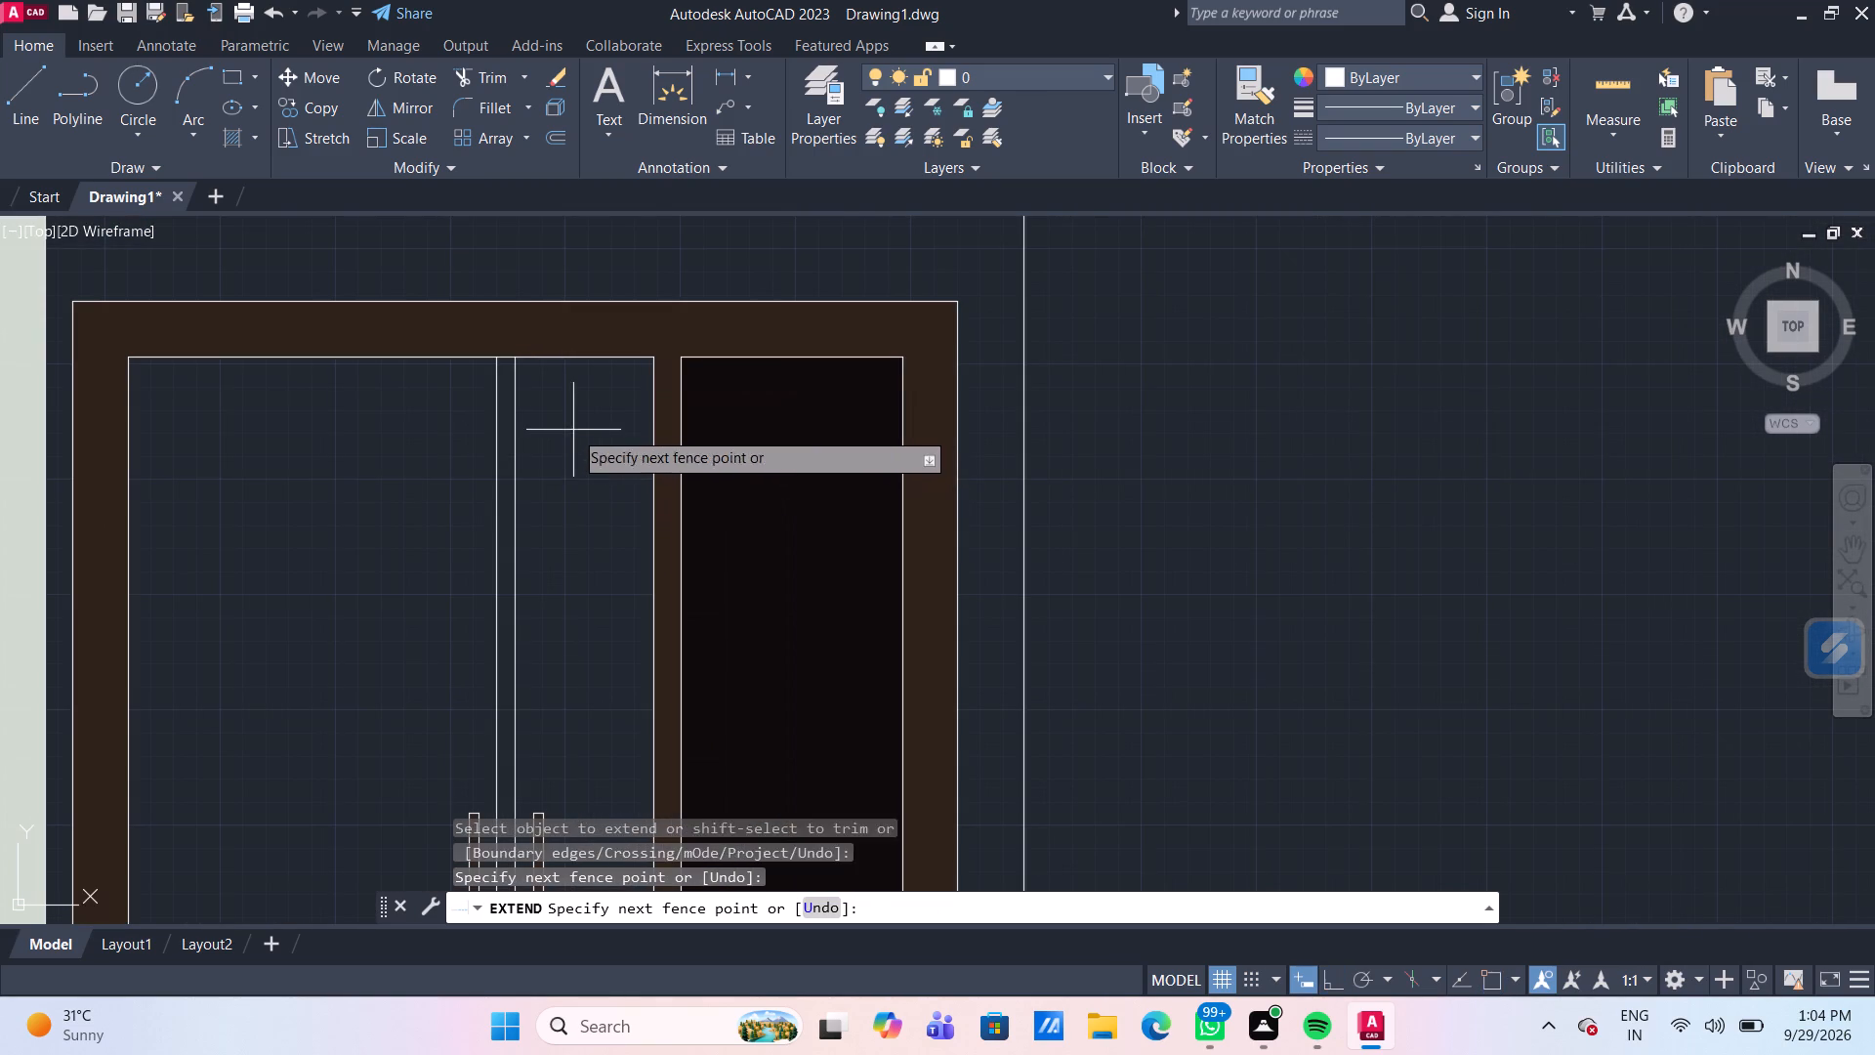
pyautogui.click(436, 402)
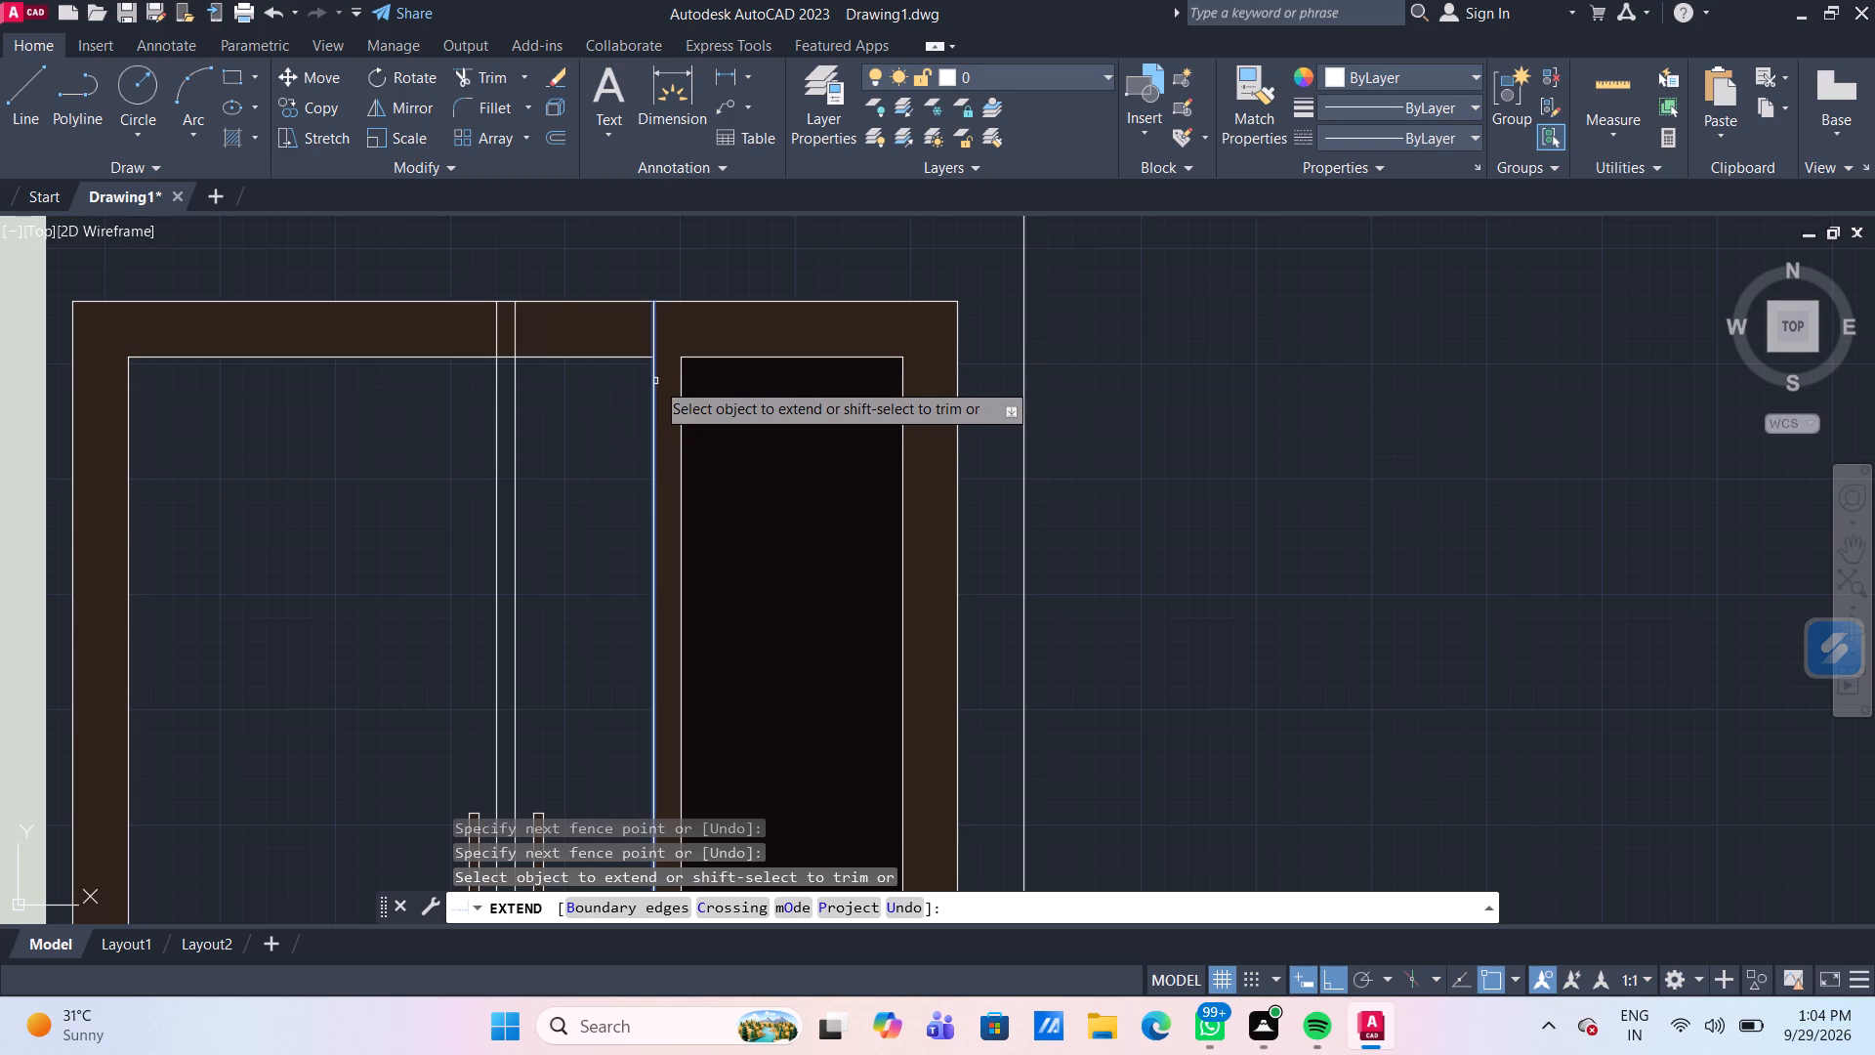
# Extend the door opening's edge line next to the dark side panel to the frame's outer top and bottom edges.
pyautogui.click(655, 381)
pyautogui.scroll(-2, 655, 399)
pyautogui.moveTo(620, 635); pyautogui.dragTo(606, 436, button='middle')
pyautogui.scroll(2, 674, 603)
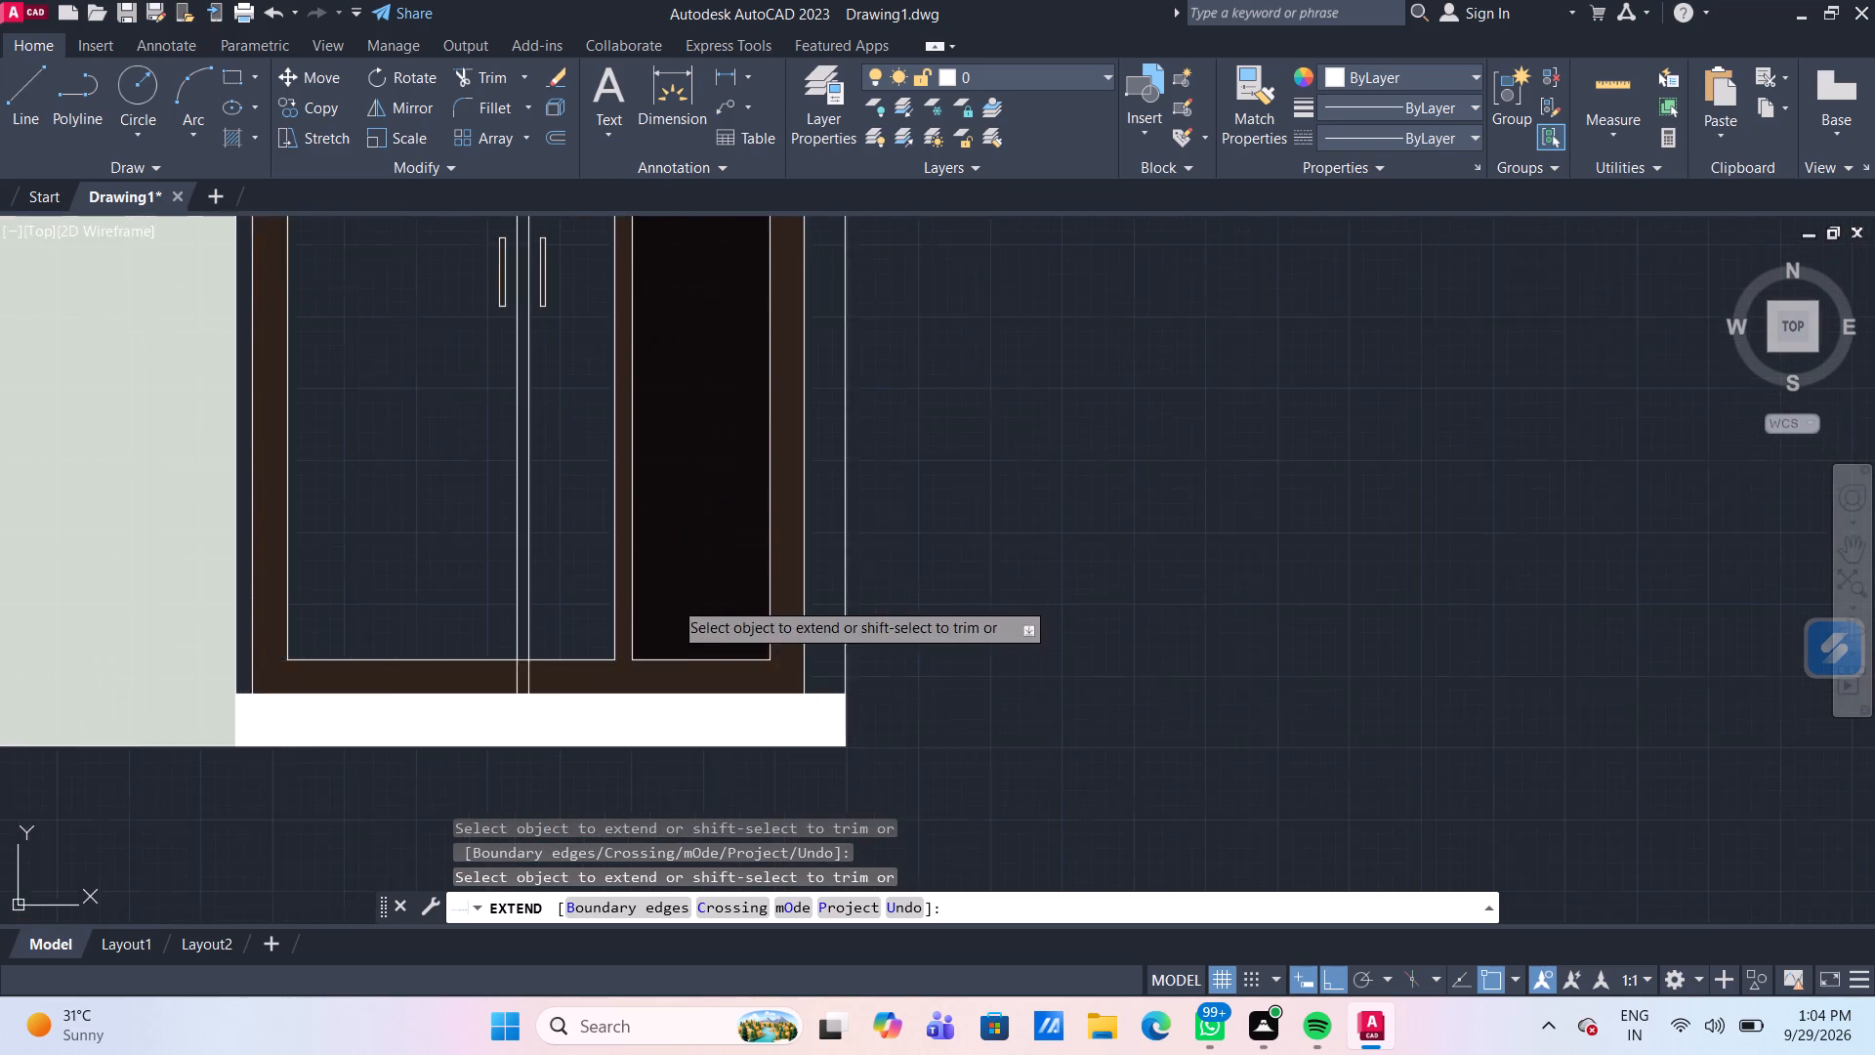
pyautogui.click(578, 660)
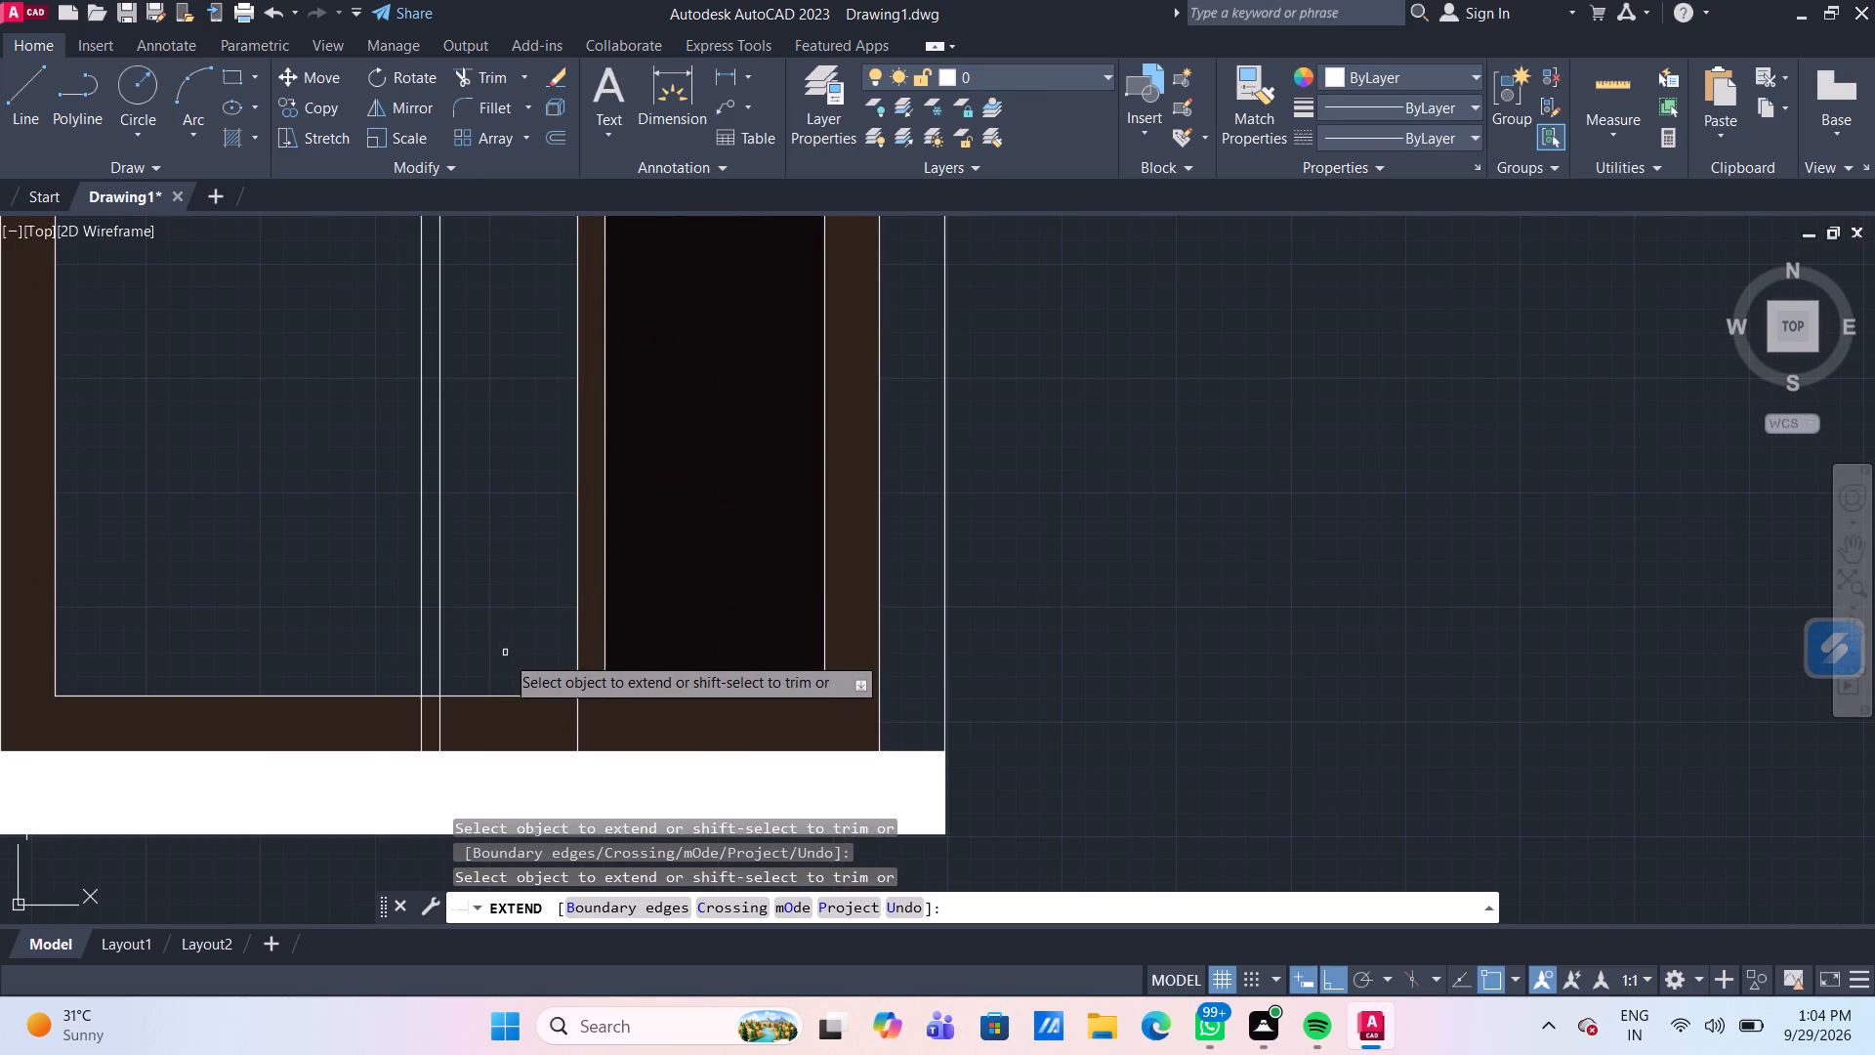
# Extend the door opening's bottom line to the dark side panel and to the frame's outer left edge.
pyautogui.click(526, 698)
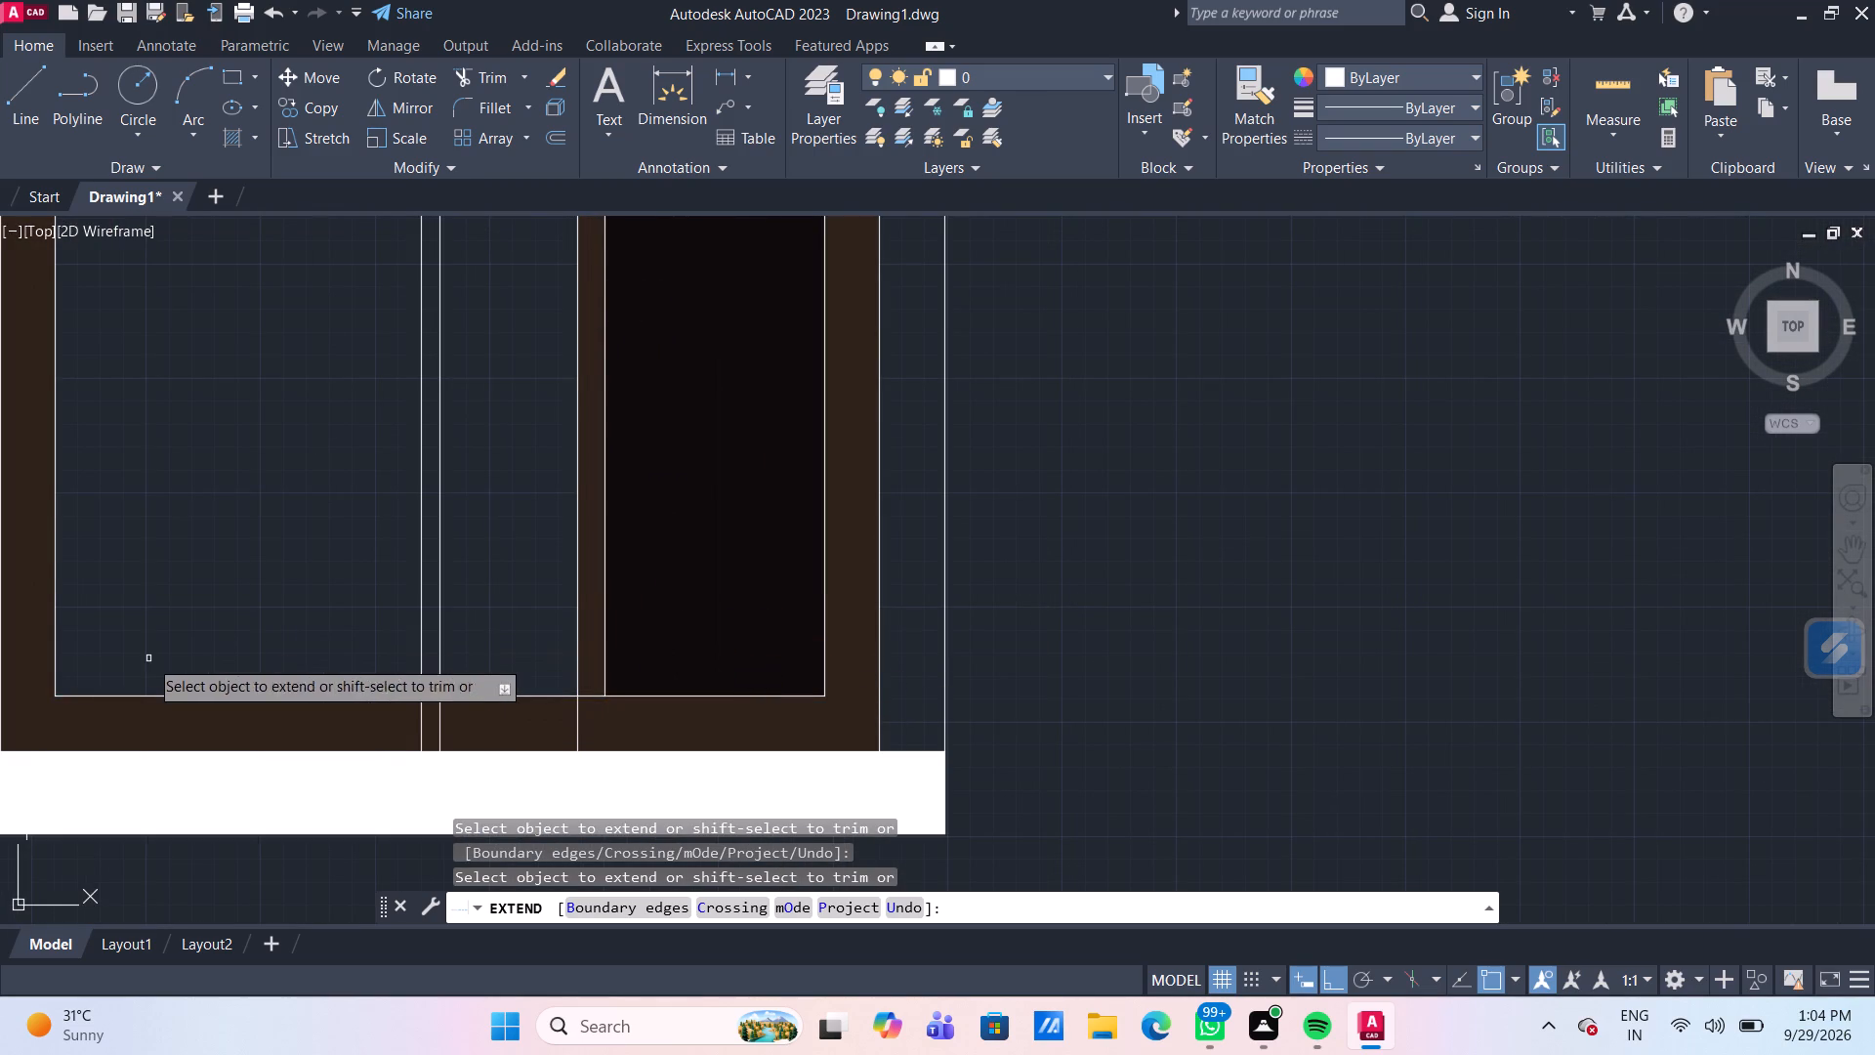
pyautogui.click(132, 695)
# Extend the door opening's top line to the frame's left edge and side panel, and its left line to the frame's top and bottom.
pyautogui.scroll(-2, 167, 542)
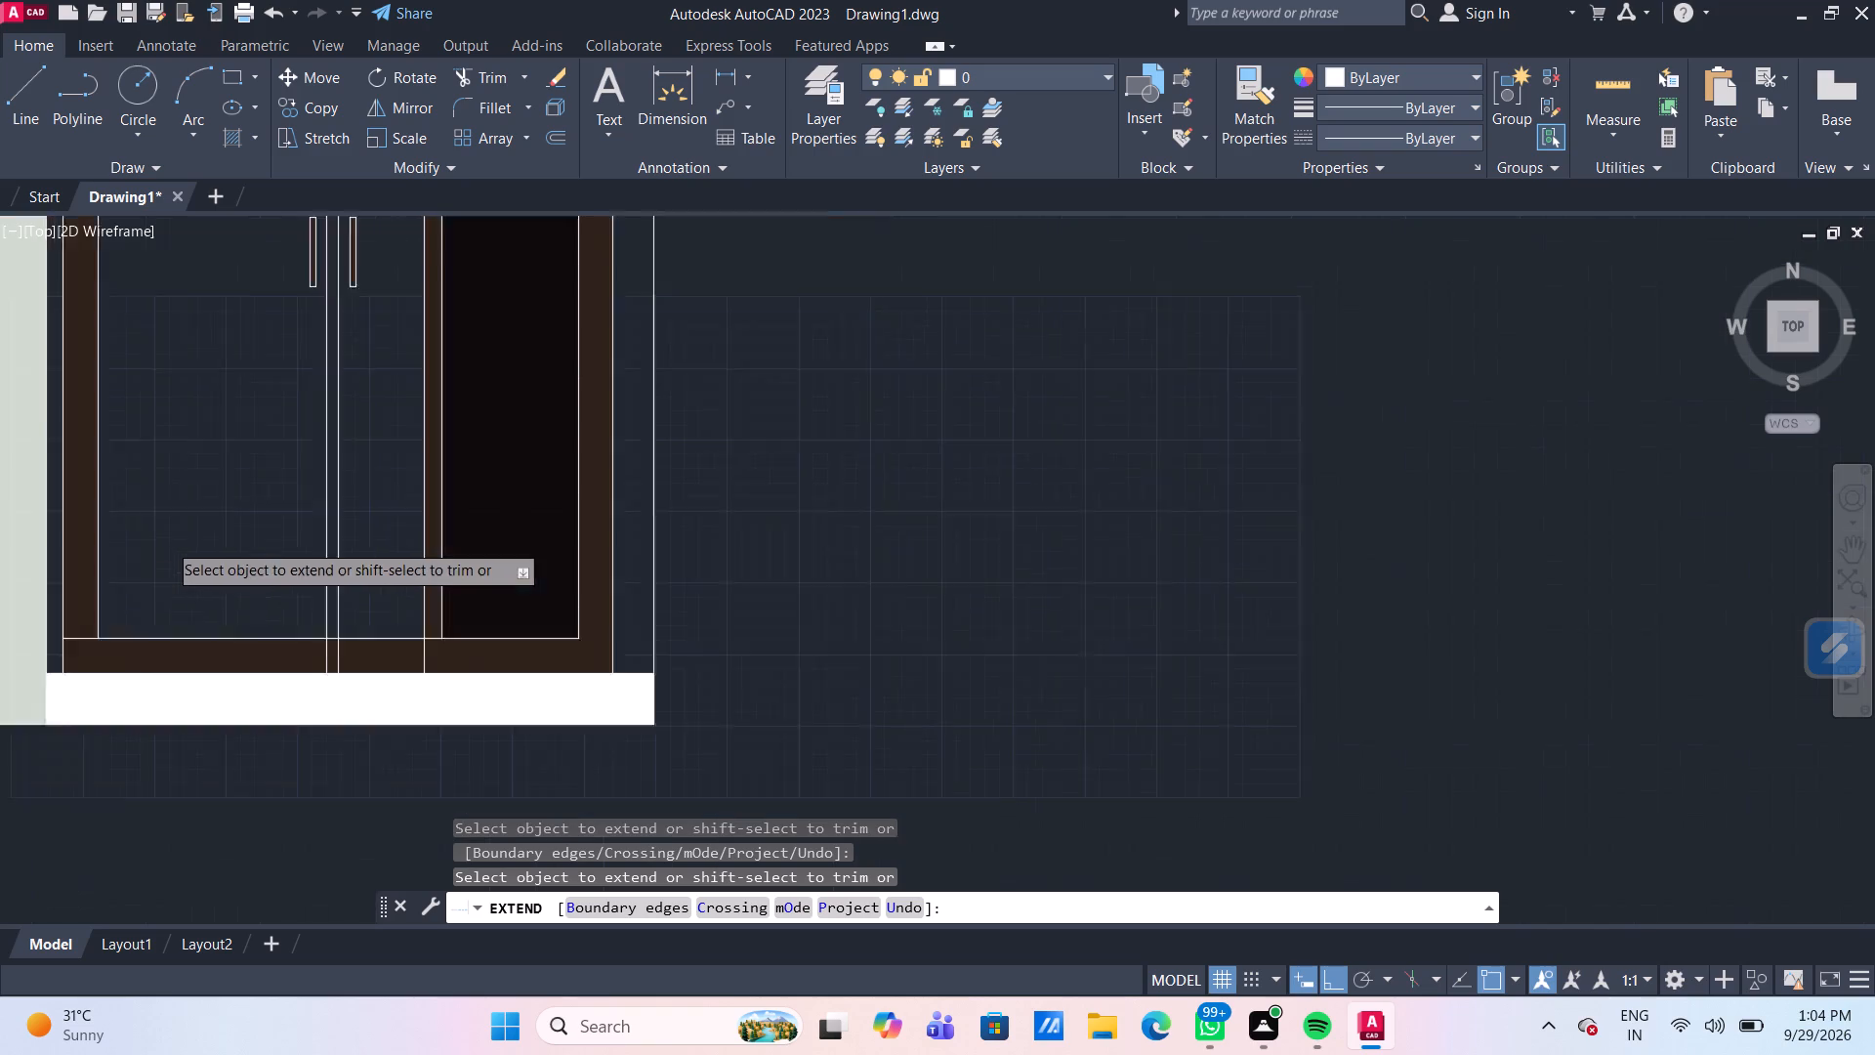
pyautogui.moveTo(167, 542); pyautogui.dragTo(271, 725, button='middle')
pyautogui.scroll(3, 230, 334)
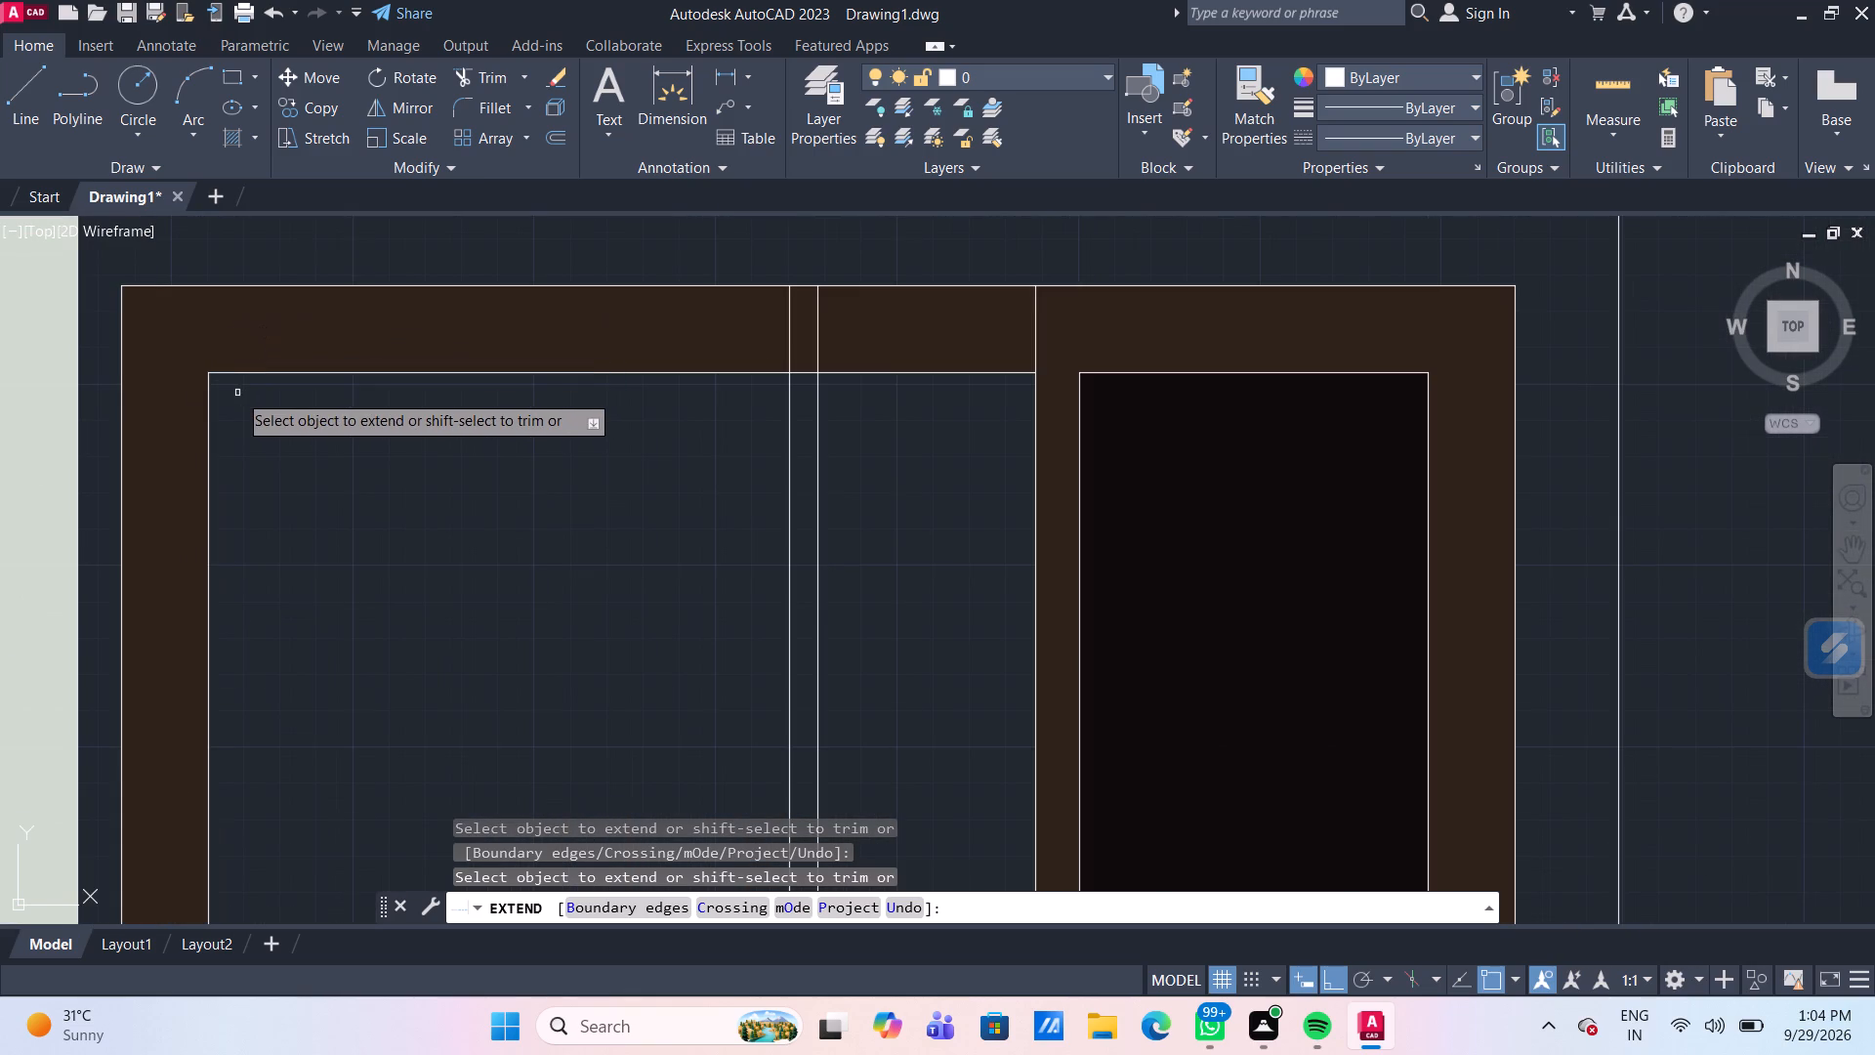
pyautogui.click(231, 374)
pyautogui.click(208, 393)
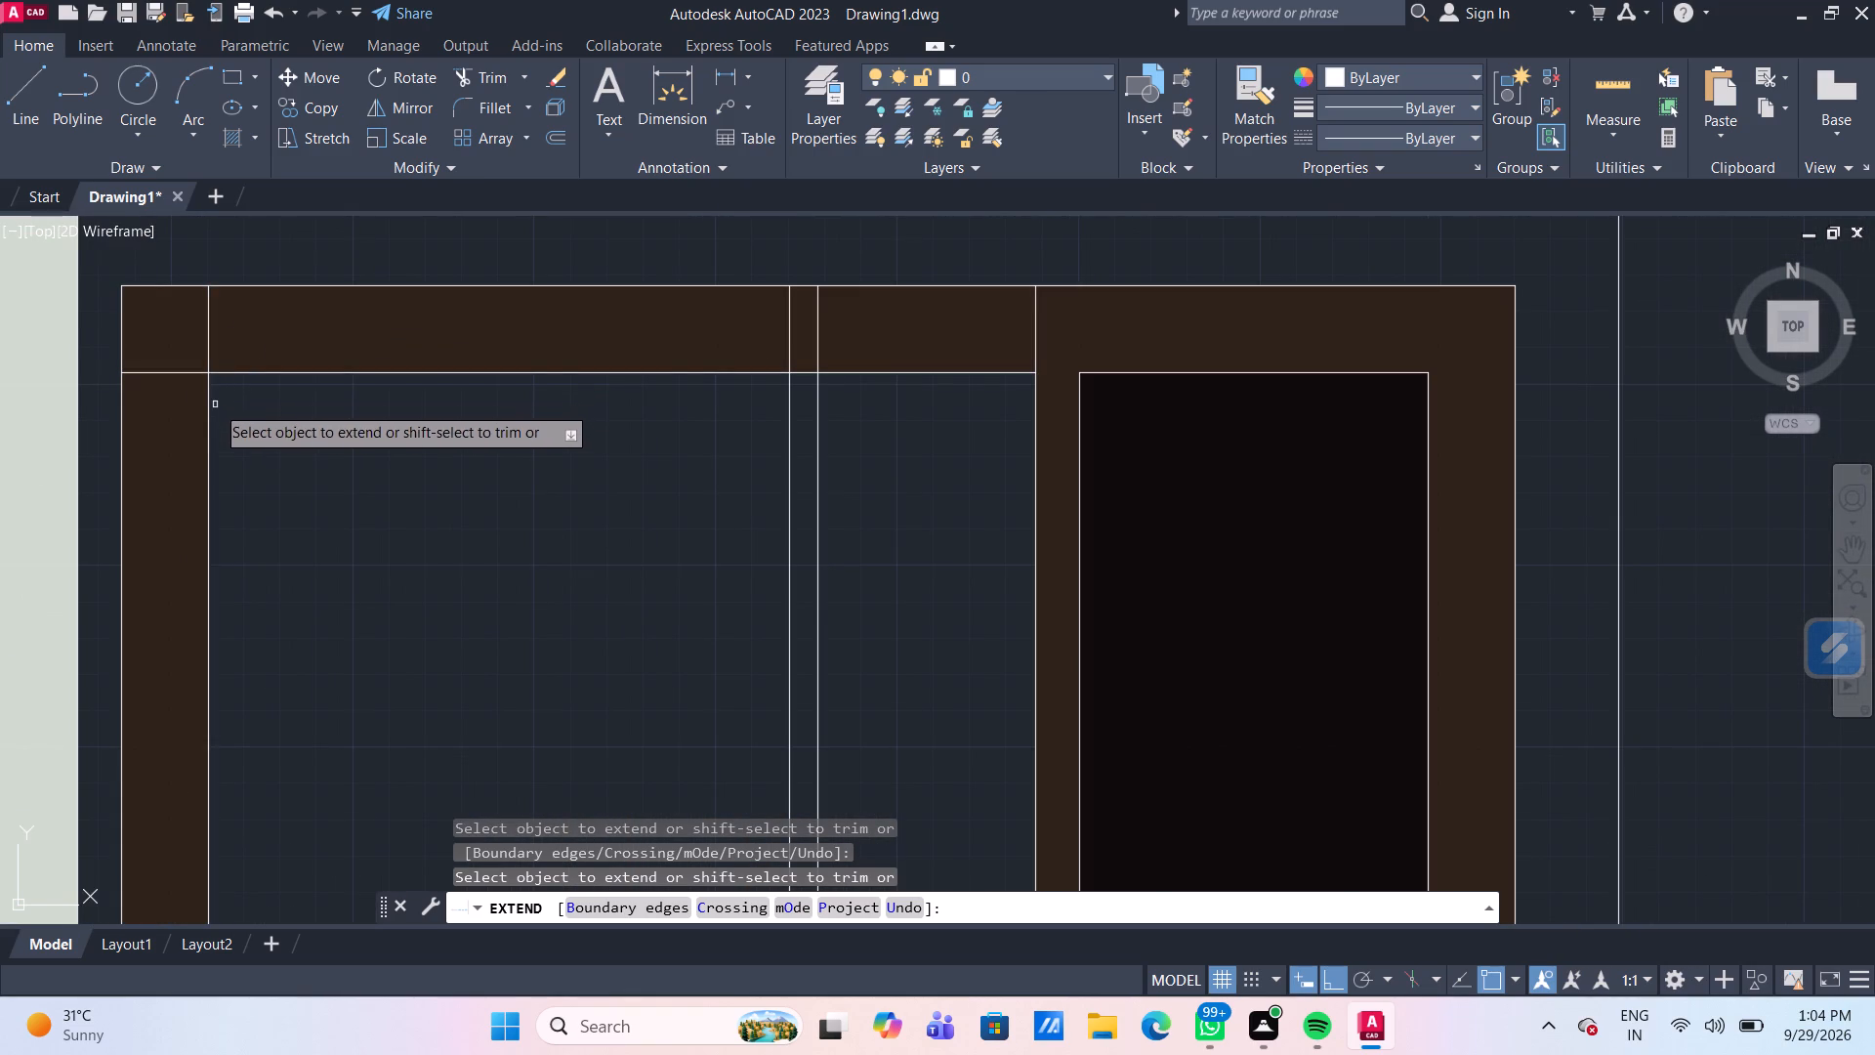
pyautogui.scroll(-3, 218, 410)
pyautogui.click(215, 855)
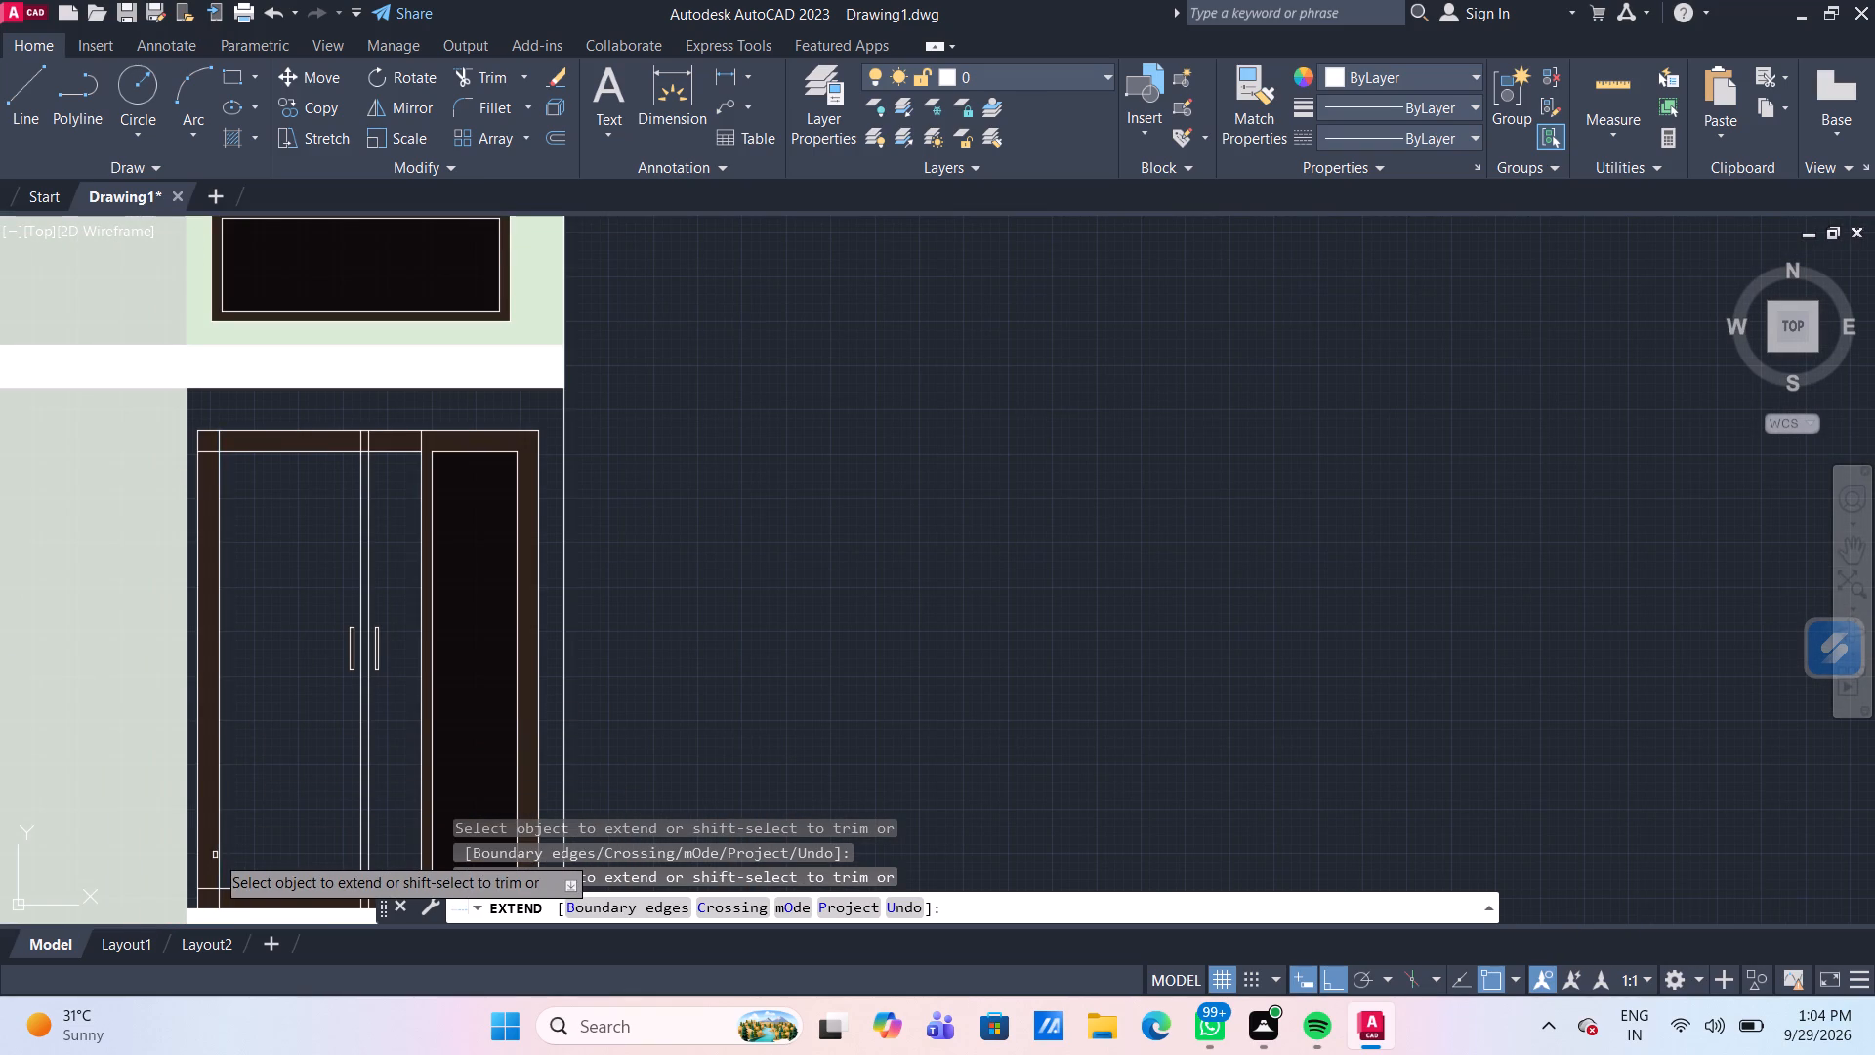
pyautogui.scroll(2, 420, 457)
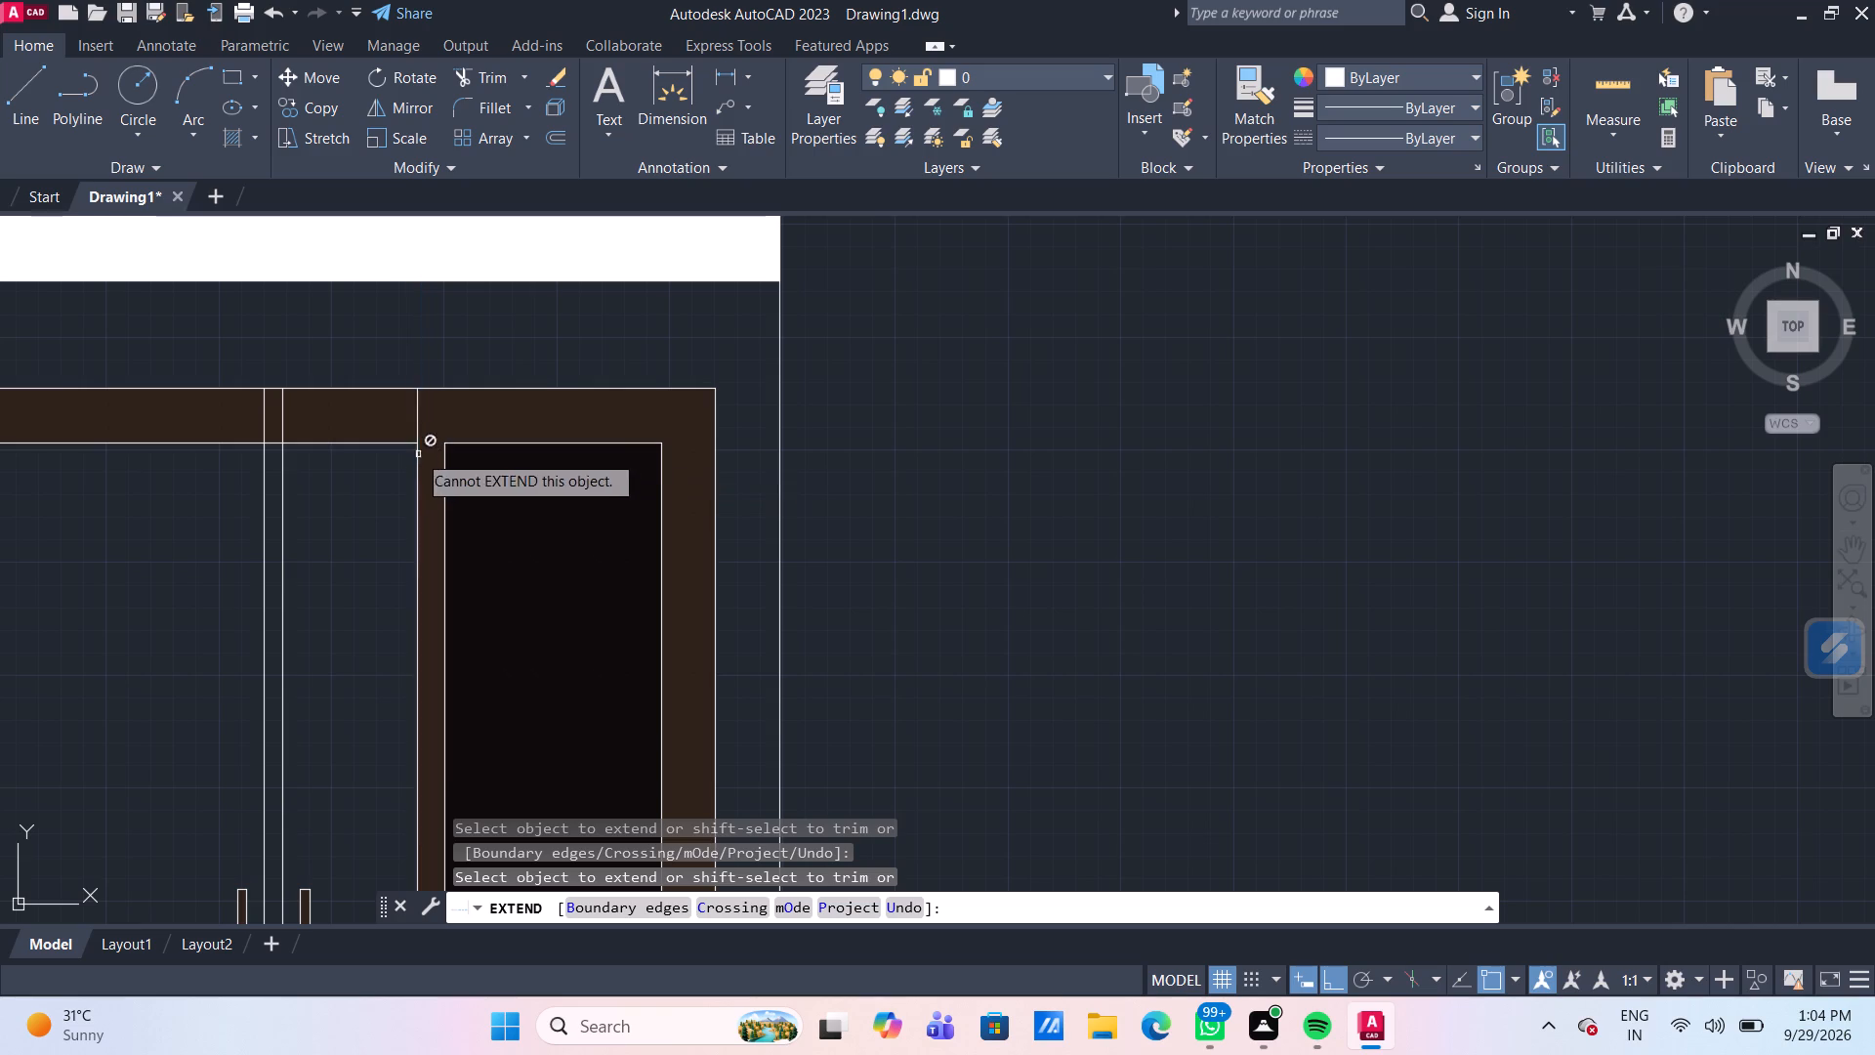
pyautogui.click(397, 443)
pyautogui.scroll(-3, 374, 567)
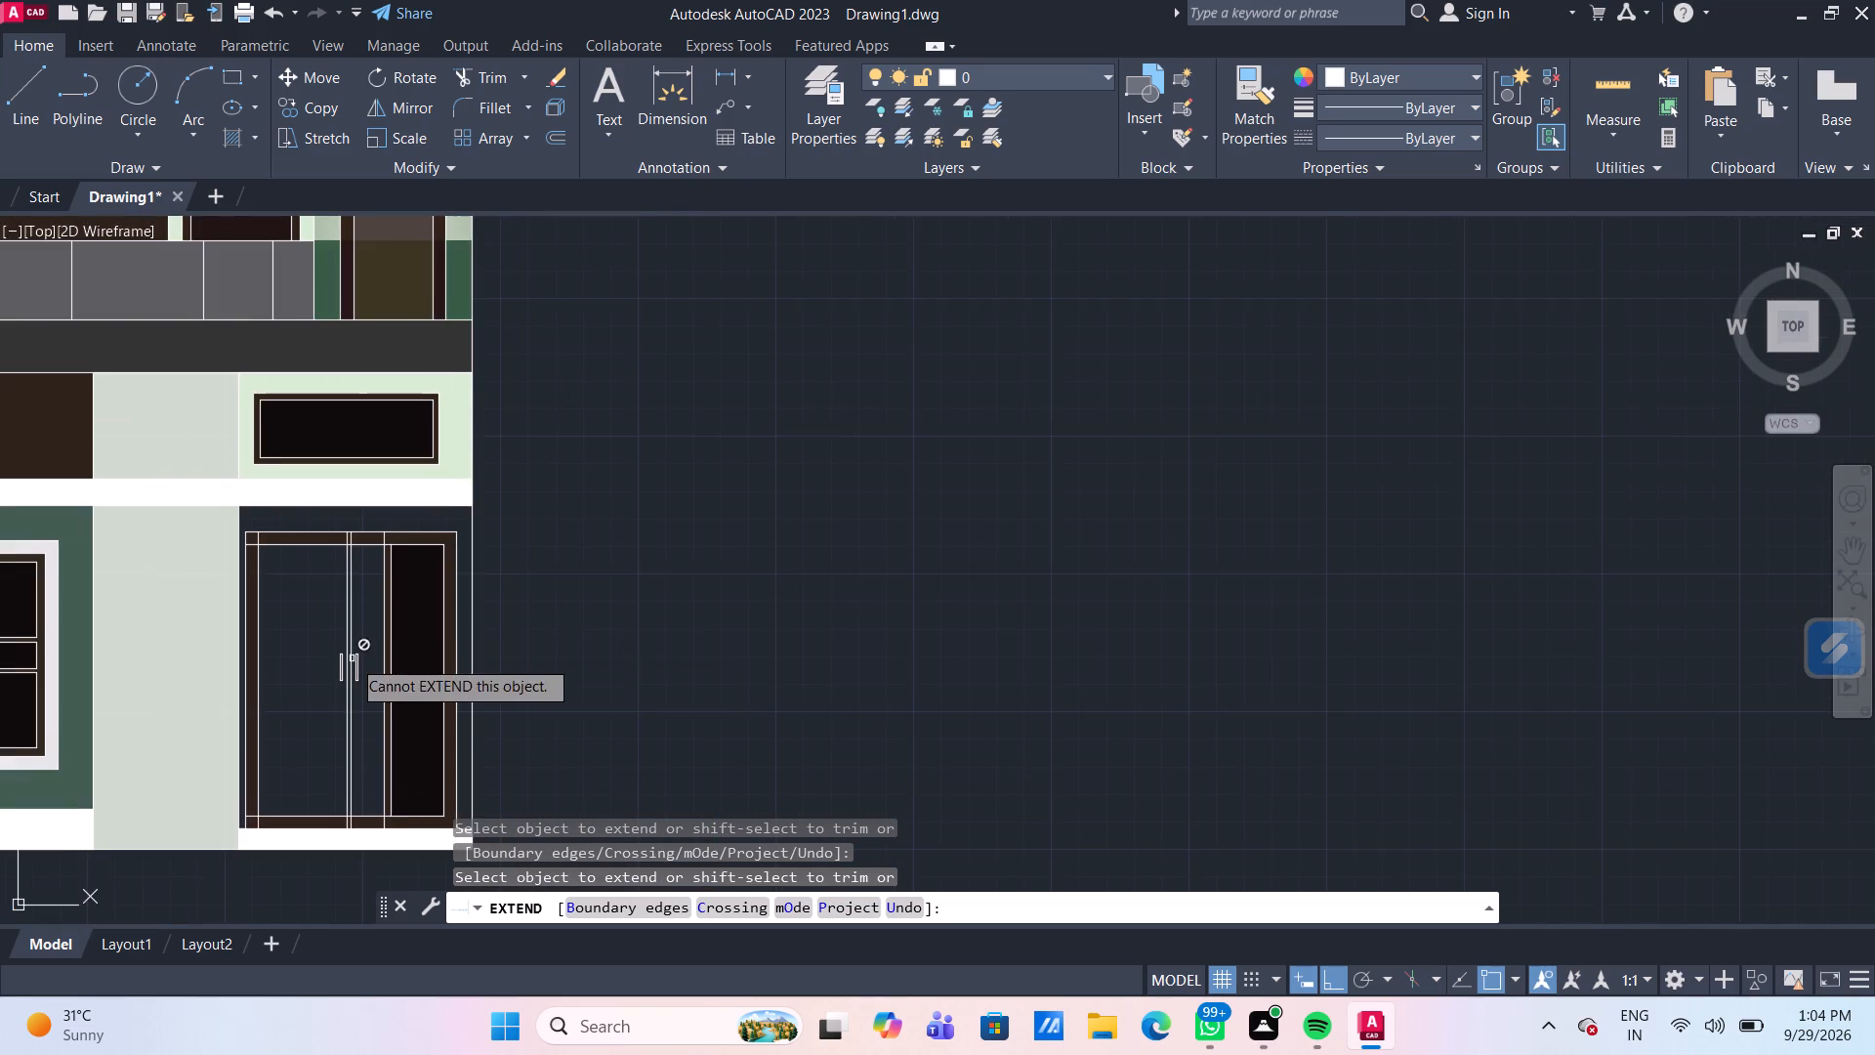
pyautogui.moveTo(352, 659); pyautogui.dragTo(399, 523, button='middle')
pyautogui.scroll(1, 396, 537)
pyautogui.scroll(1, 385, 713)
pyautogui.moveTo(451, 713); pyautogui.dragTo(442, 520, button='middle')
pyautogui.scroll(1, 444, 685)
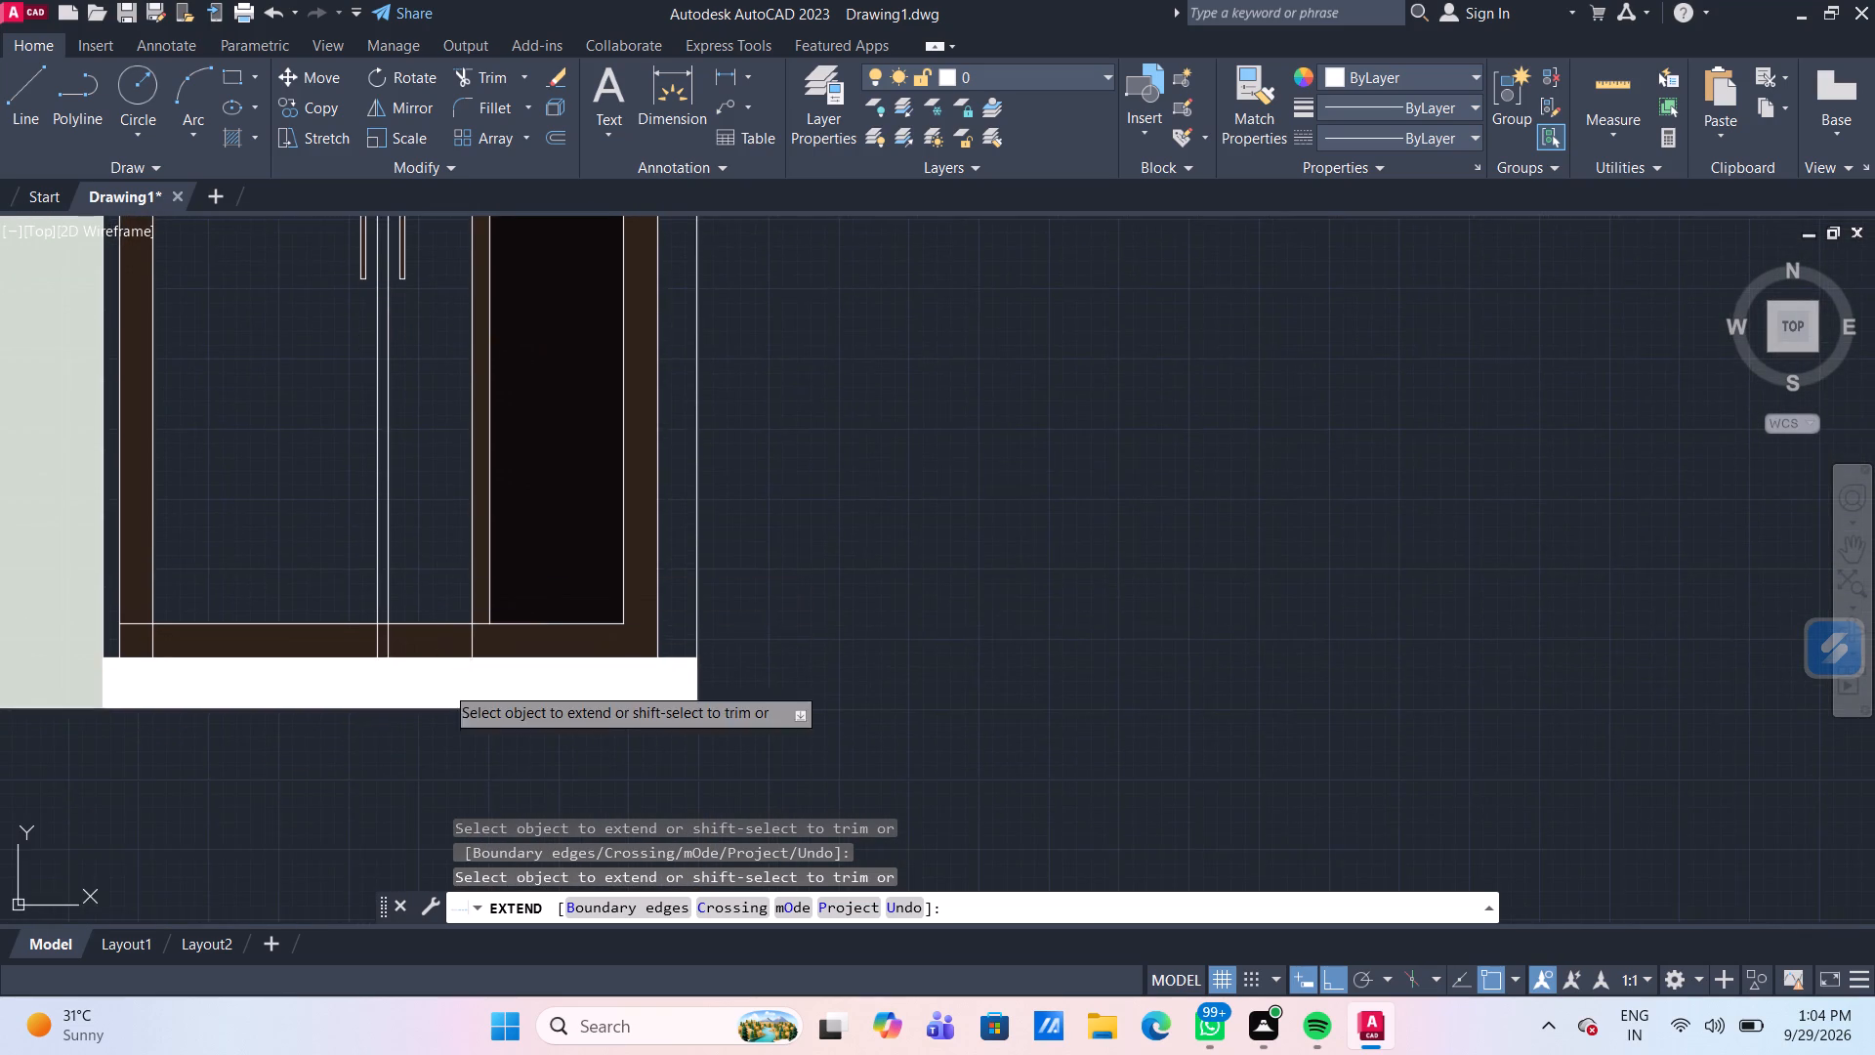
pyautogui.scroll(1, 444, 685)
pyautogui.scroll(-4, 499, 611)
pyautogui.moveTo(950, 482); pyautogui.dragTo(984, 536, button='middle')
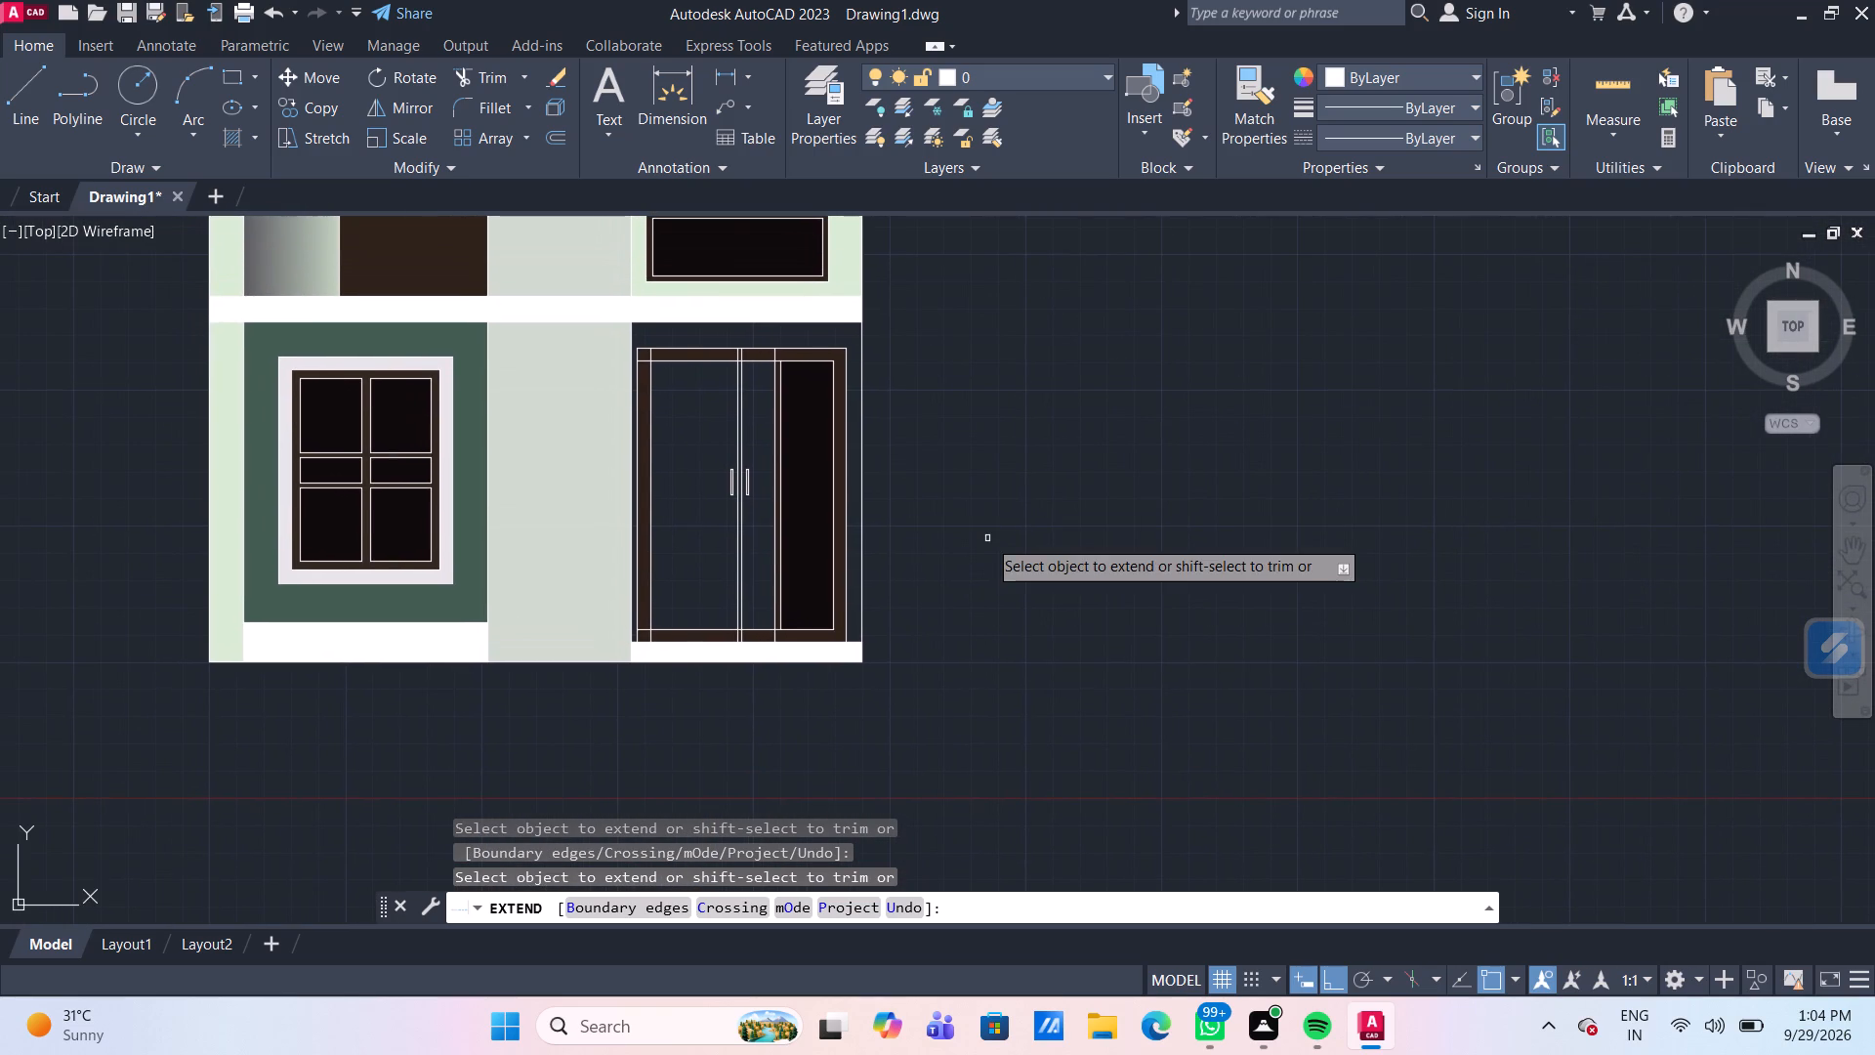
pyautogui.press('Escape')
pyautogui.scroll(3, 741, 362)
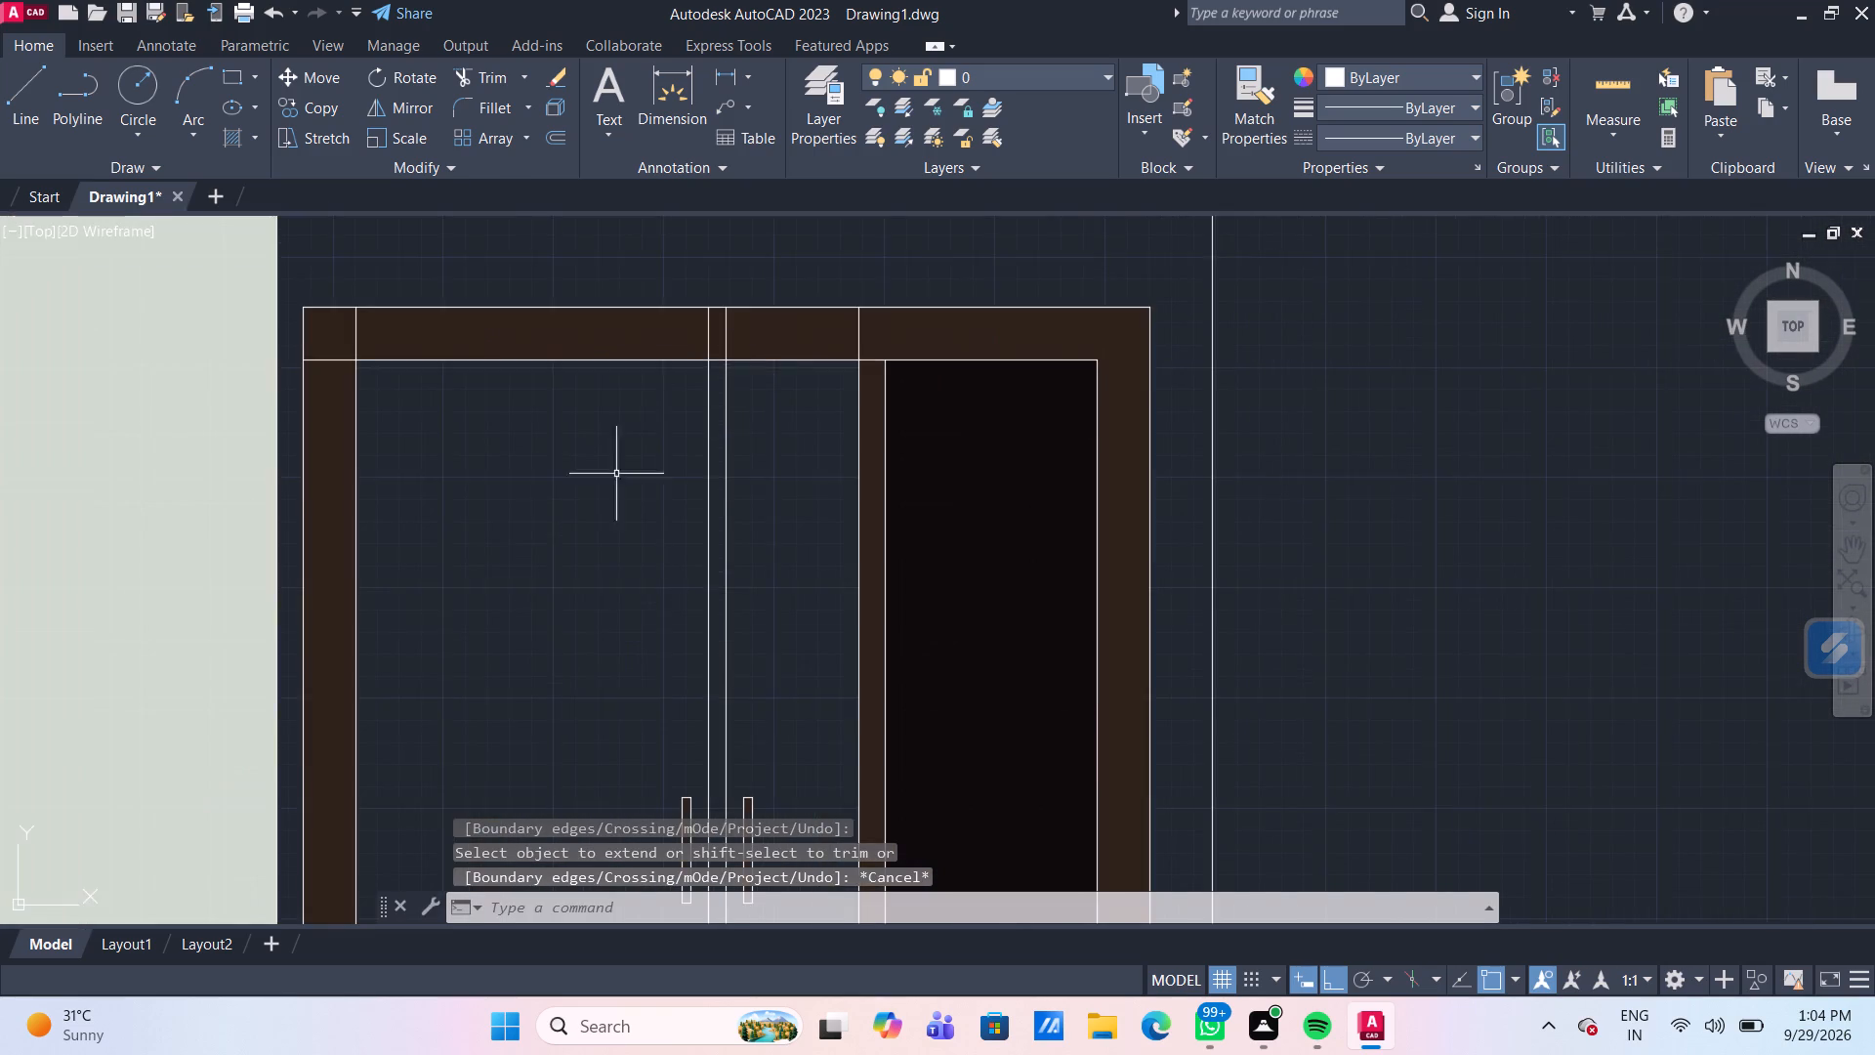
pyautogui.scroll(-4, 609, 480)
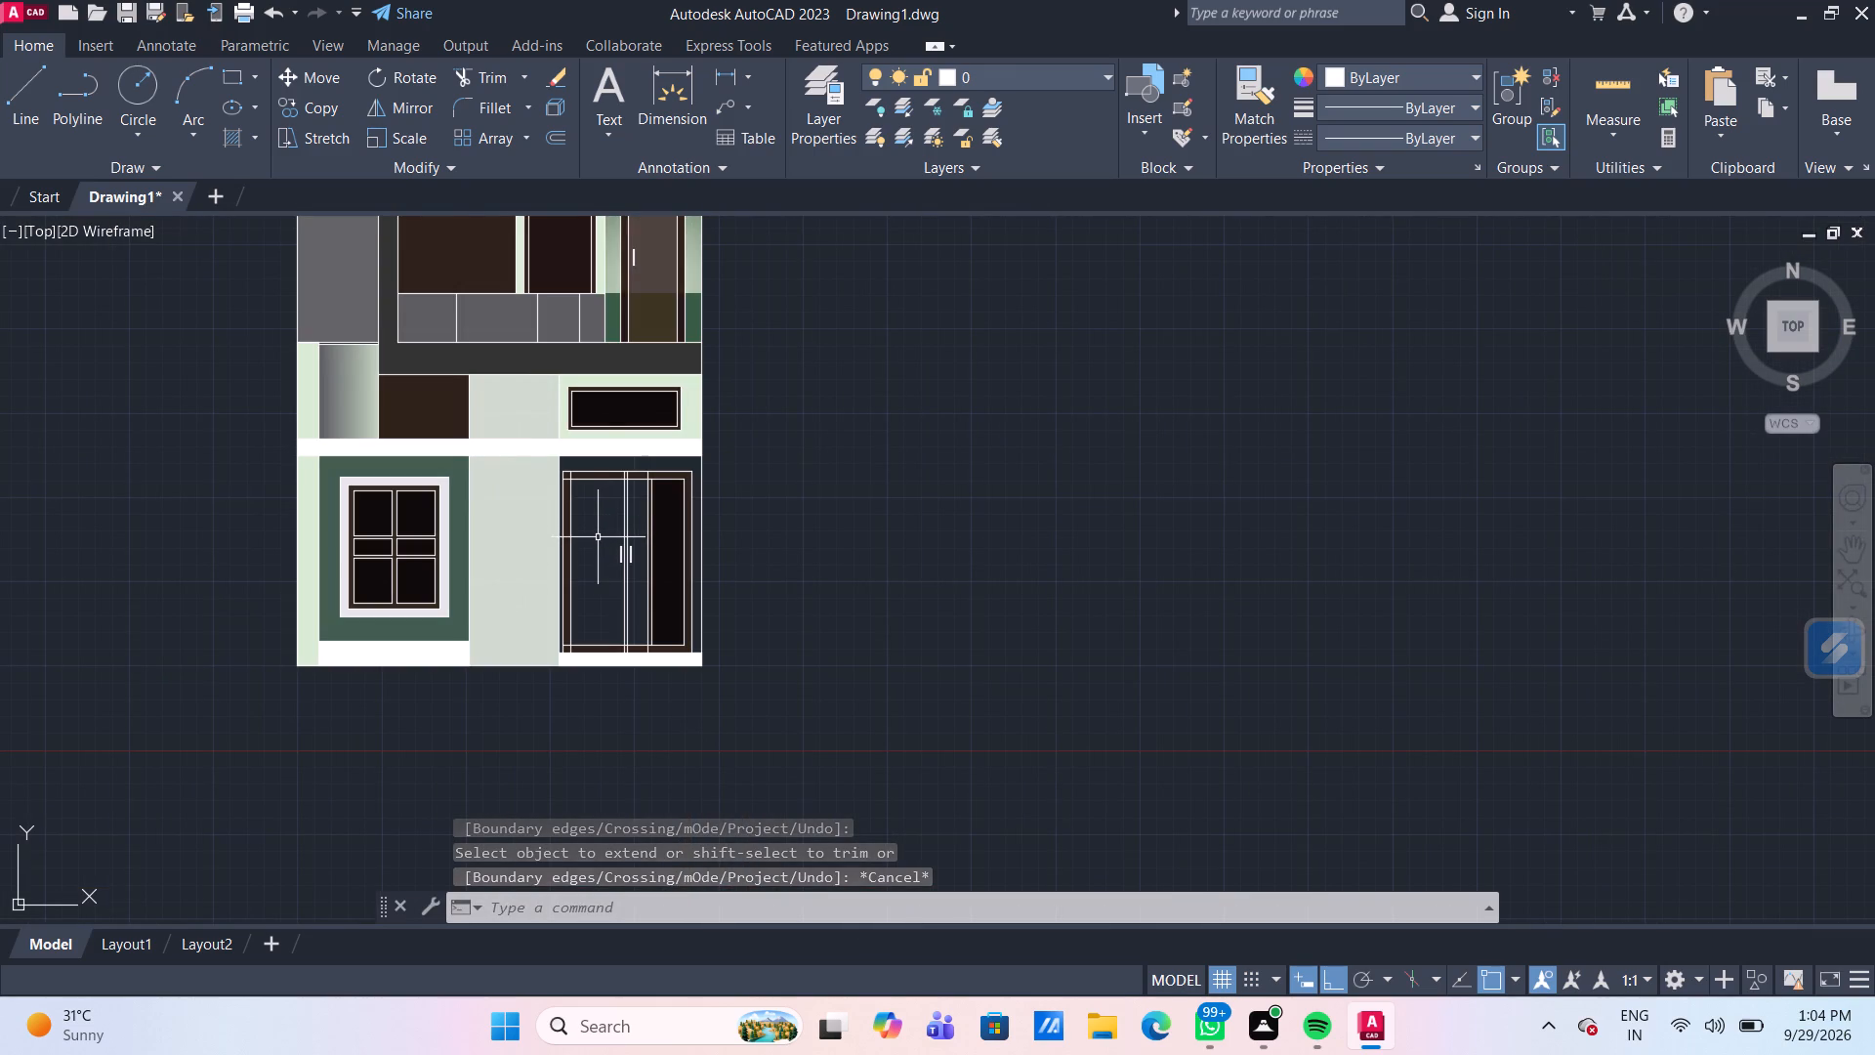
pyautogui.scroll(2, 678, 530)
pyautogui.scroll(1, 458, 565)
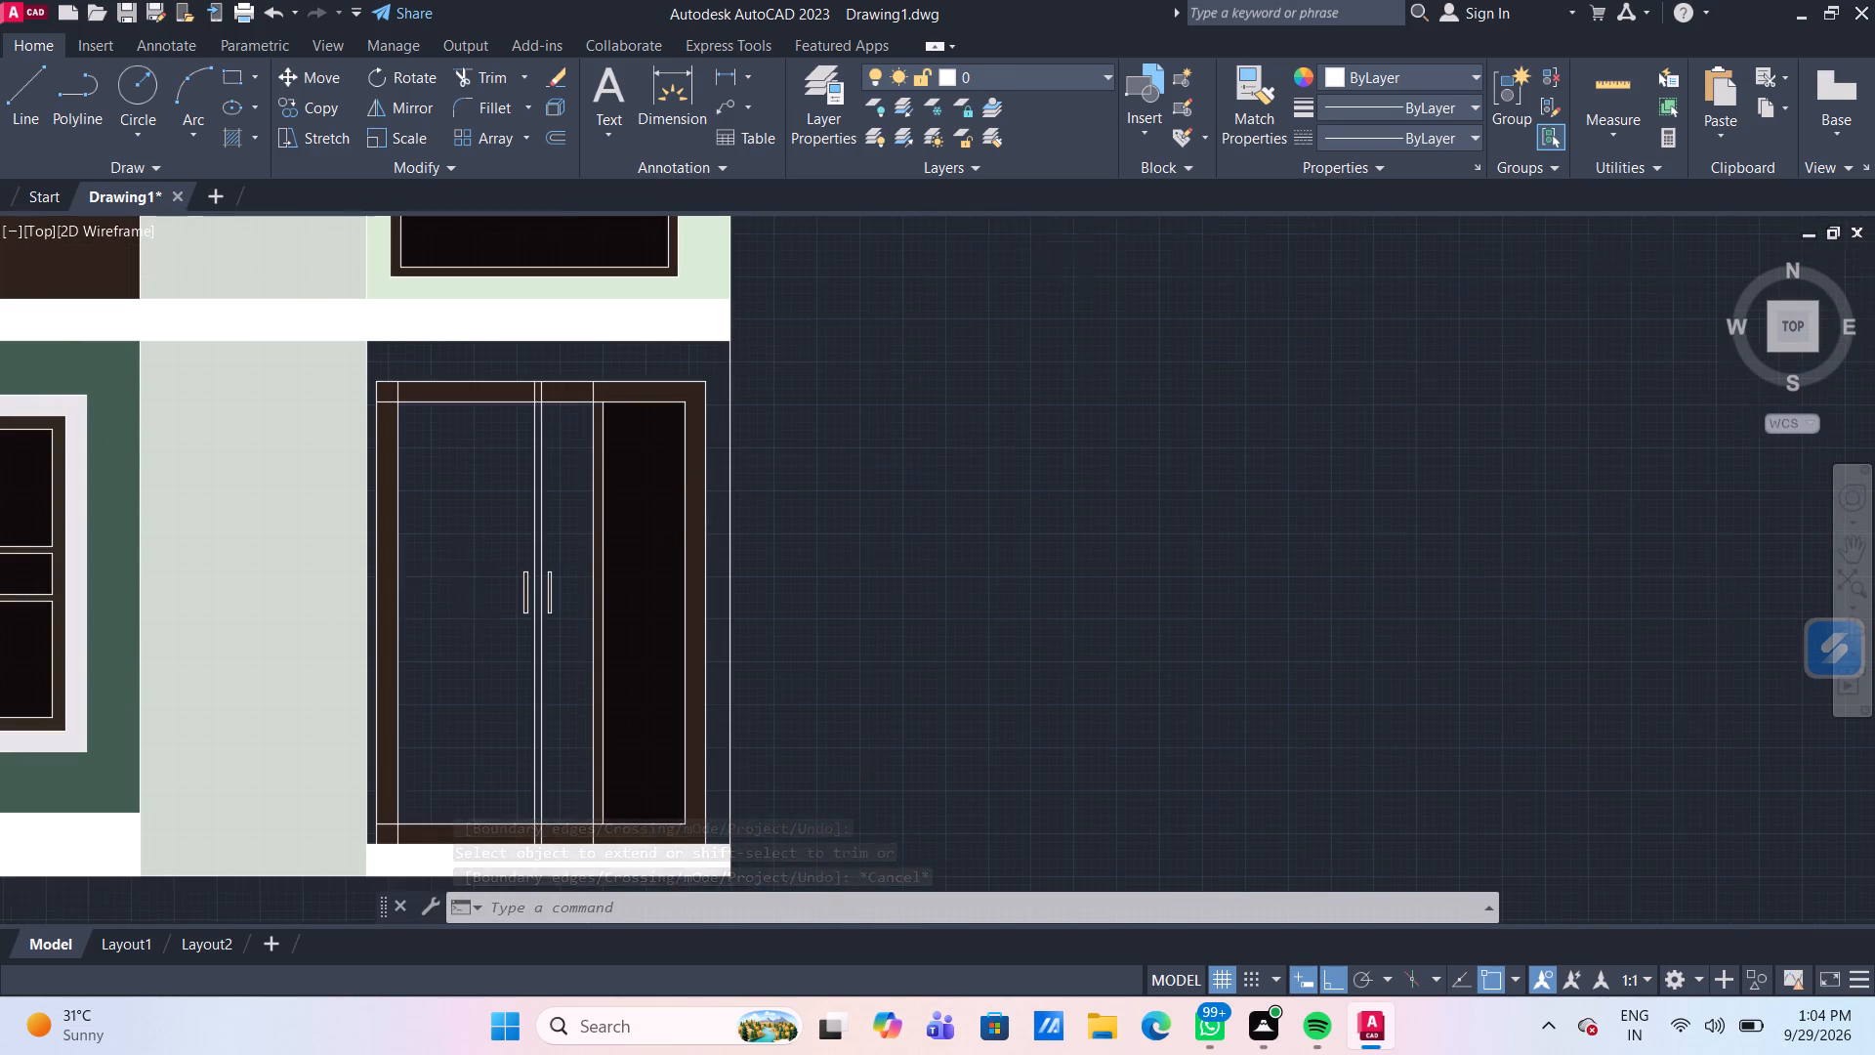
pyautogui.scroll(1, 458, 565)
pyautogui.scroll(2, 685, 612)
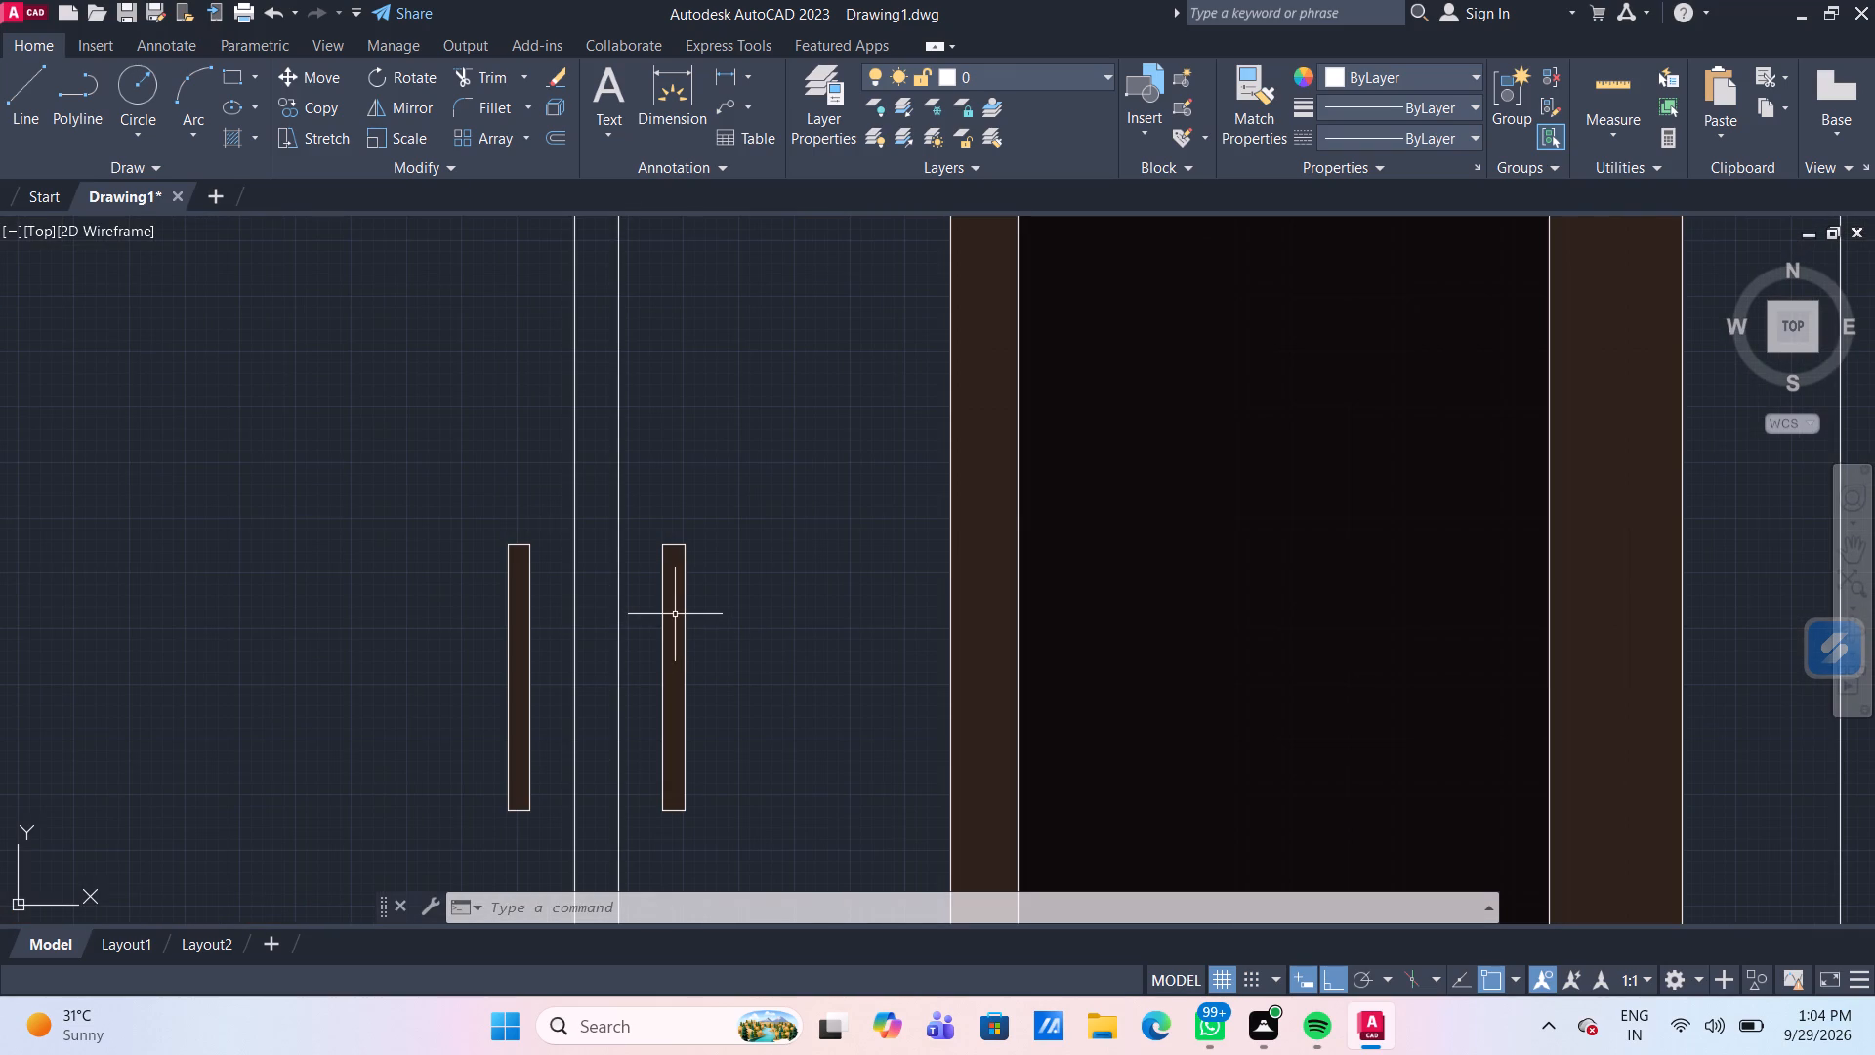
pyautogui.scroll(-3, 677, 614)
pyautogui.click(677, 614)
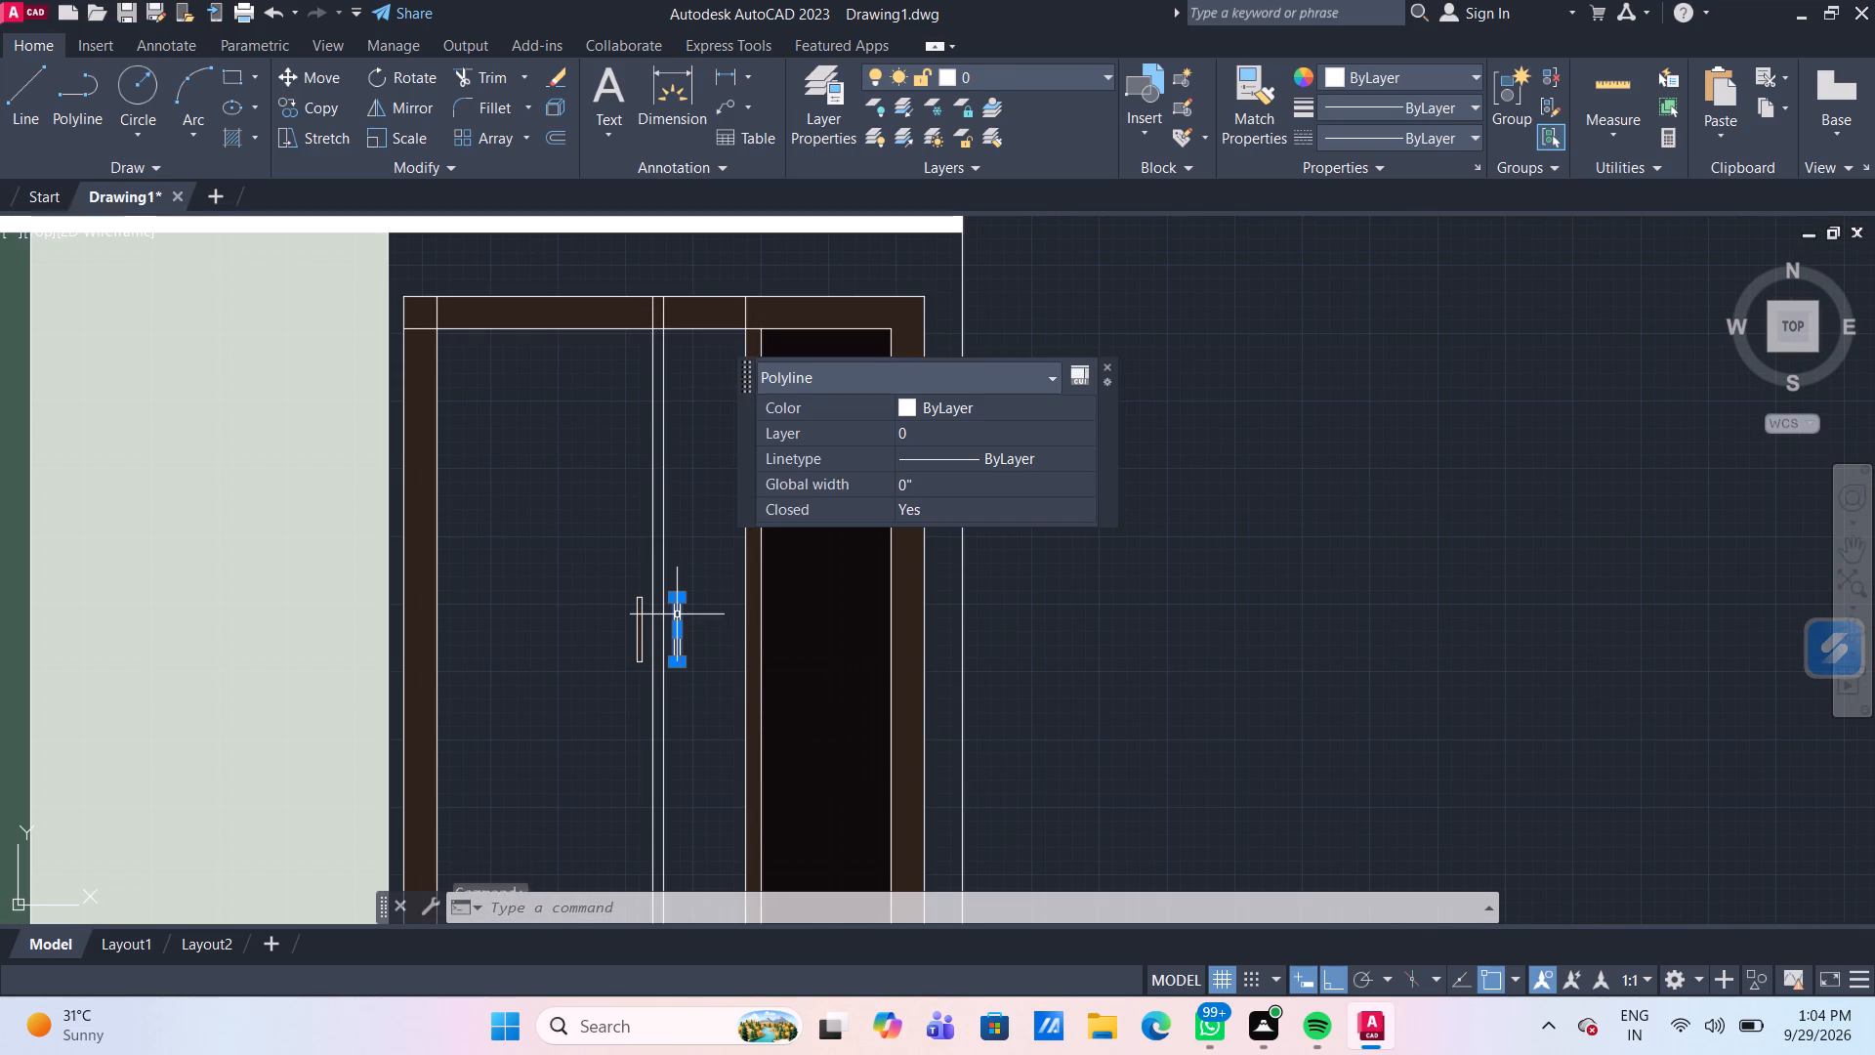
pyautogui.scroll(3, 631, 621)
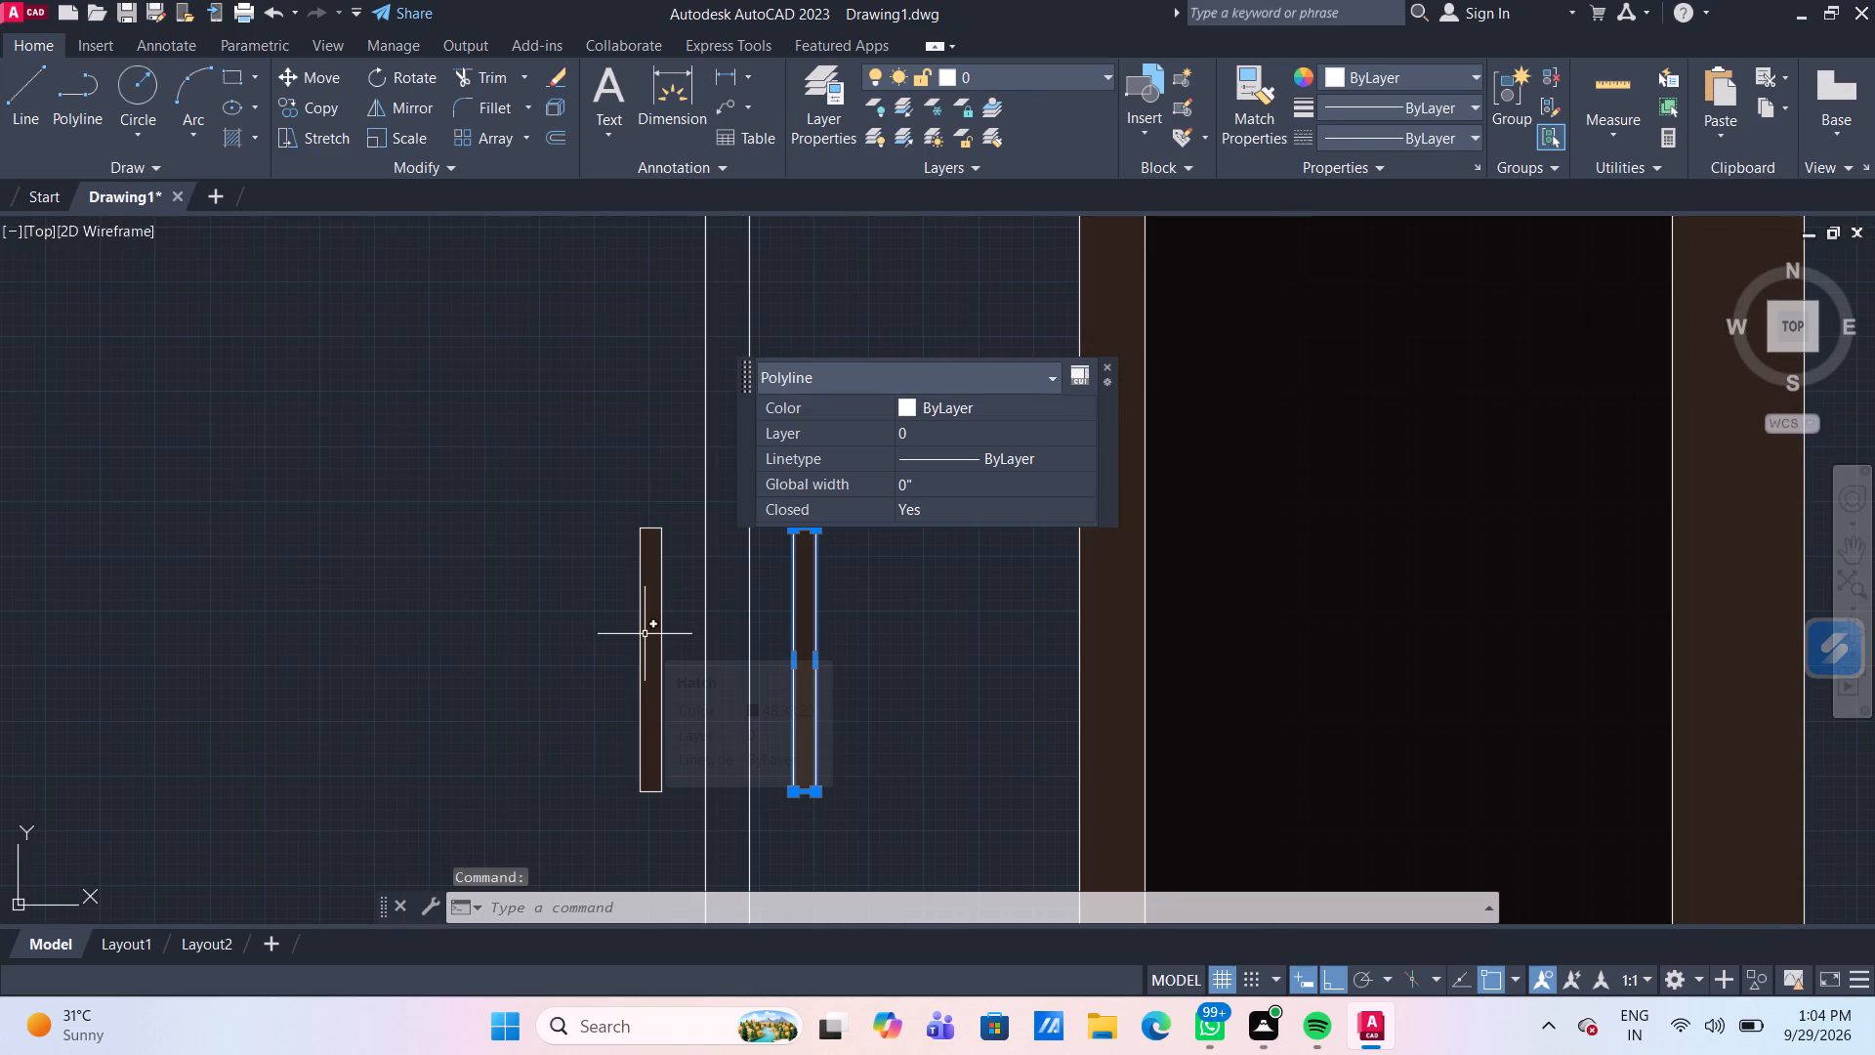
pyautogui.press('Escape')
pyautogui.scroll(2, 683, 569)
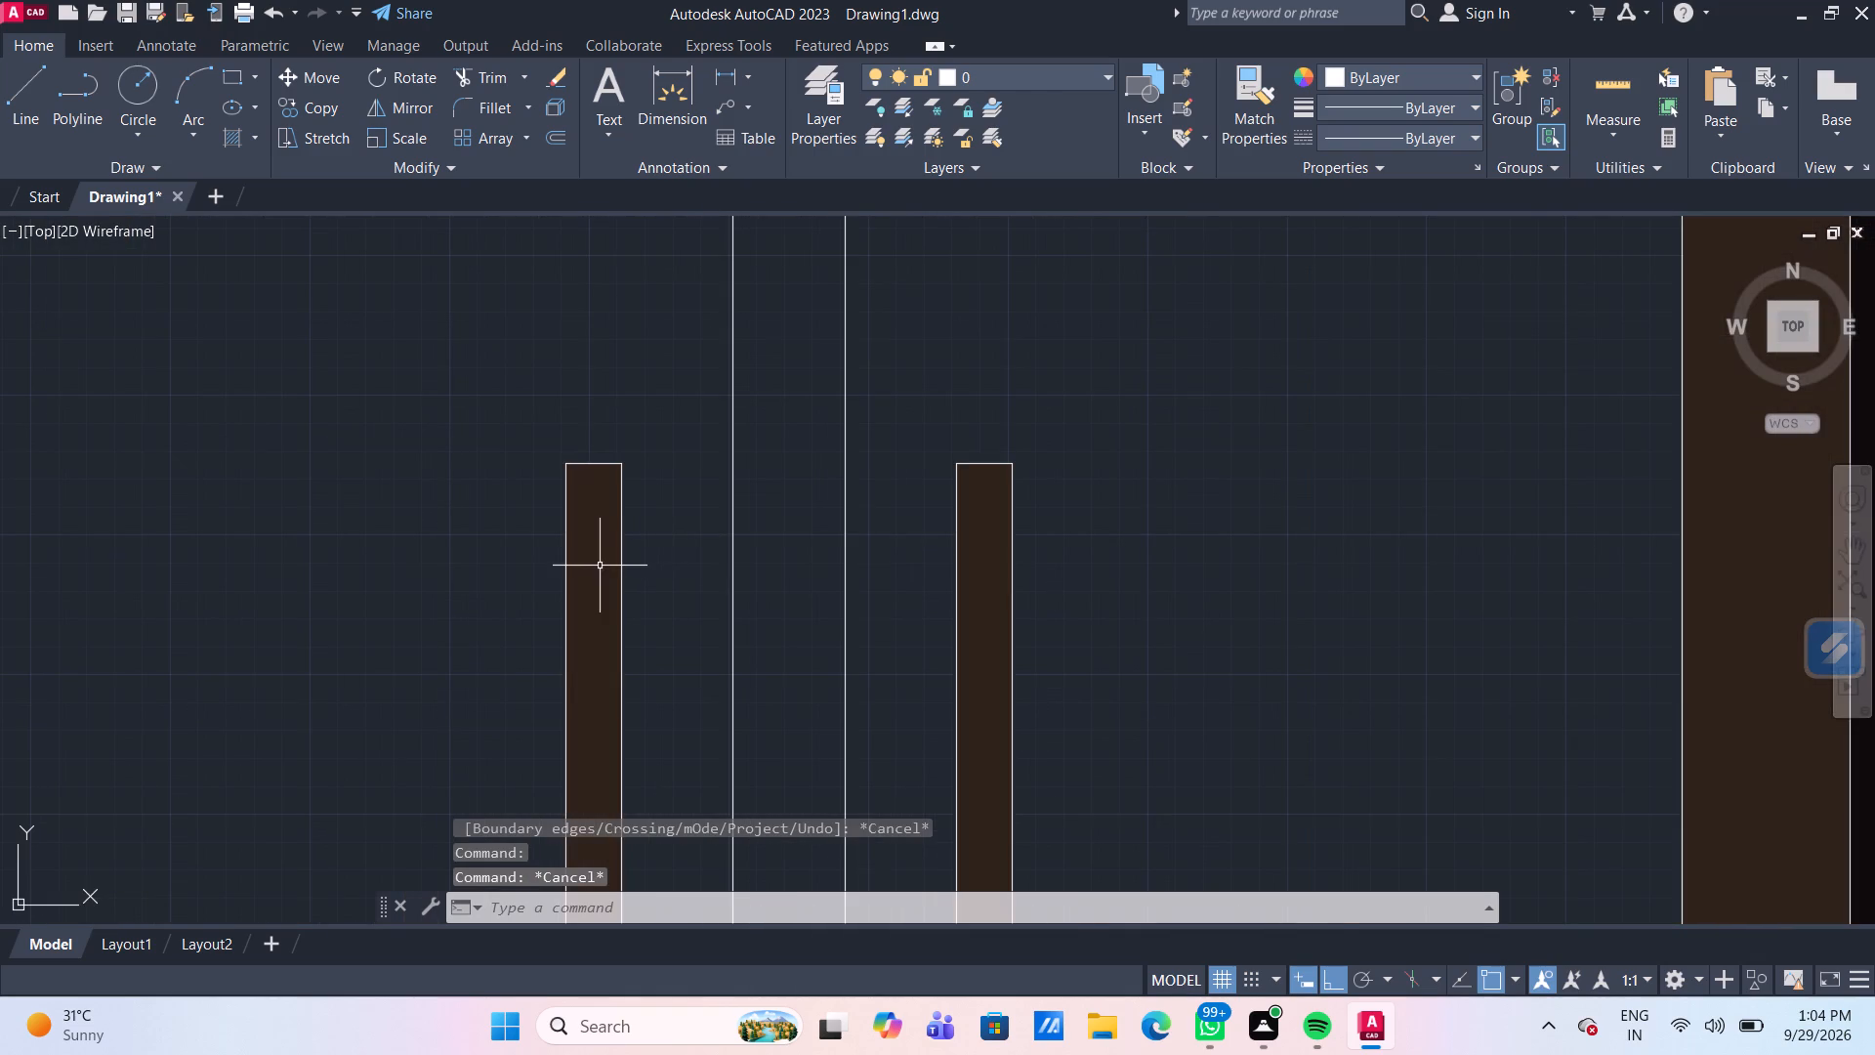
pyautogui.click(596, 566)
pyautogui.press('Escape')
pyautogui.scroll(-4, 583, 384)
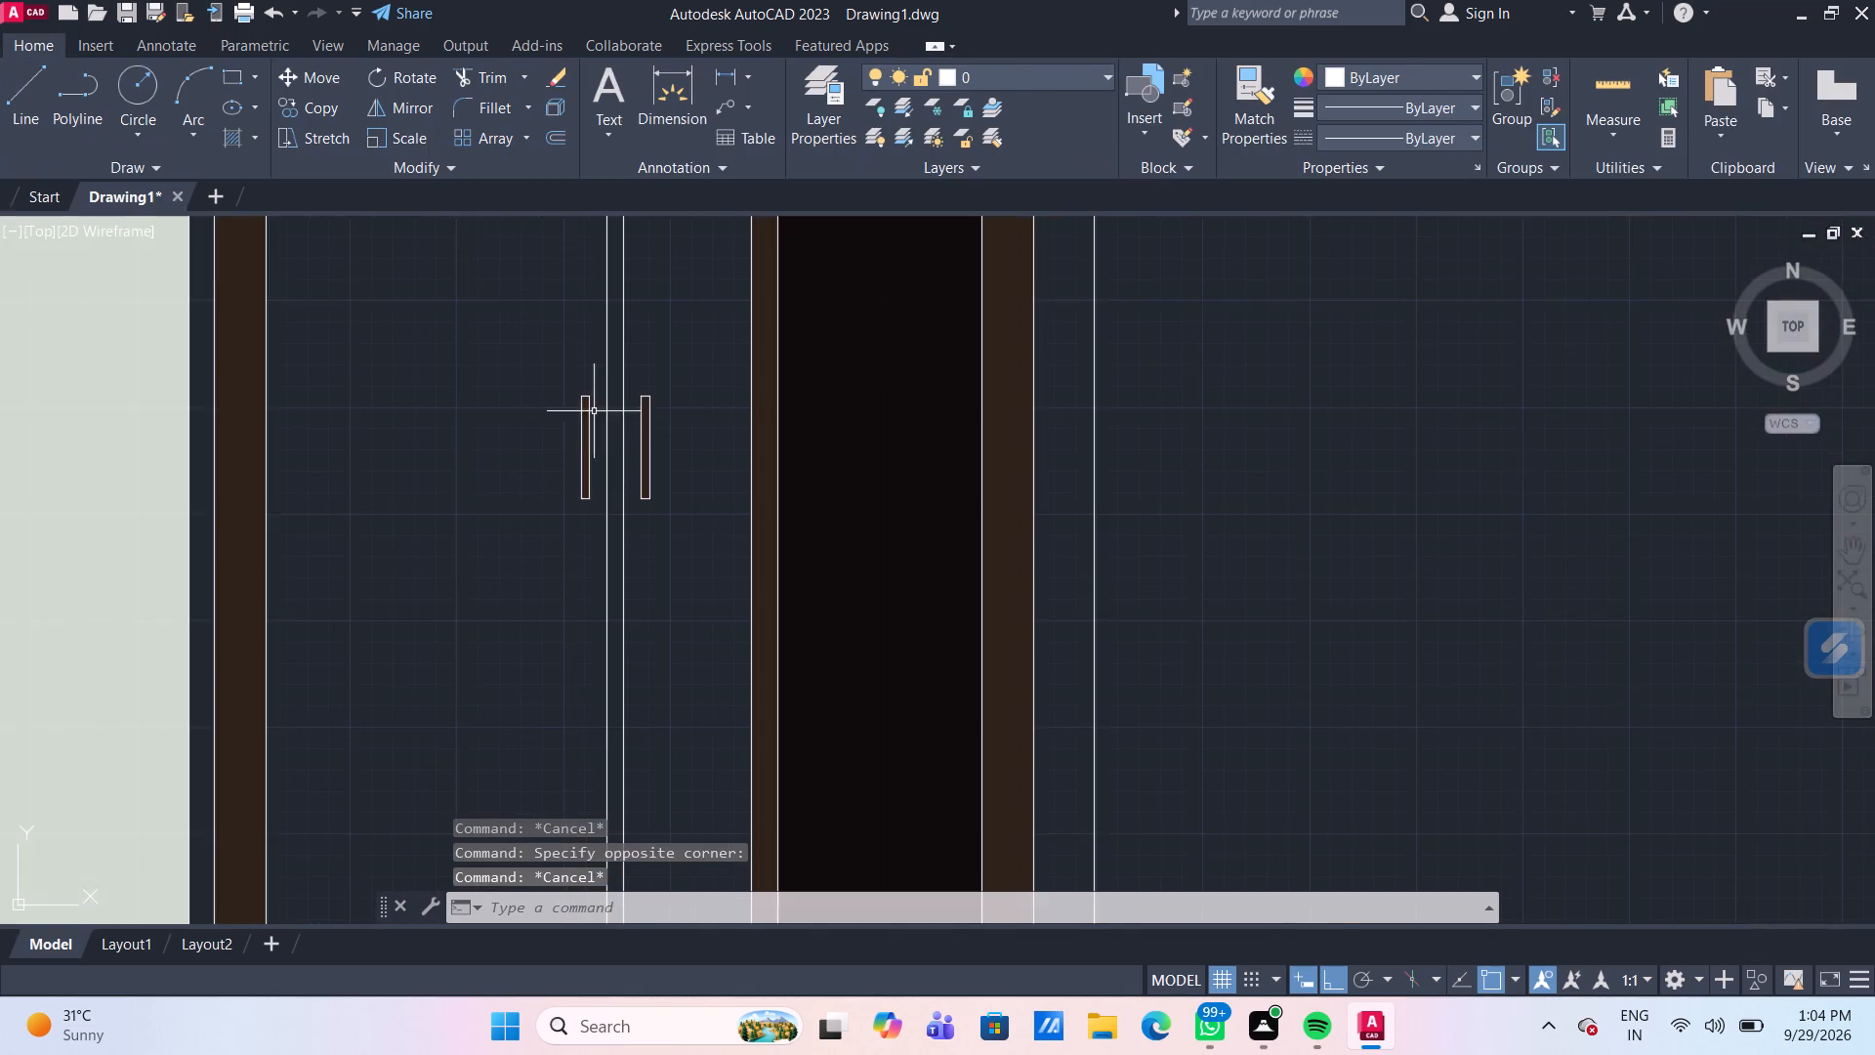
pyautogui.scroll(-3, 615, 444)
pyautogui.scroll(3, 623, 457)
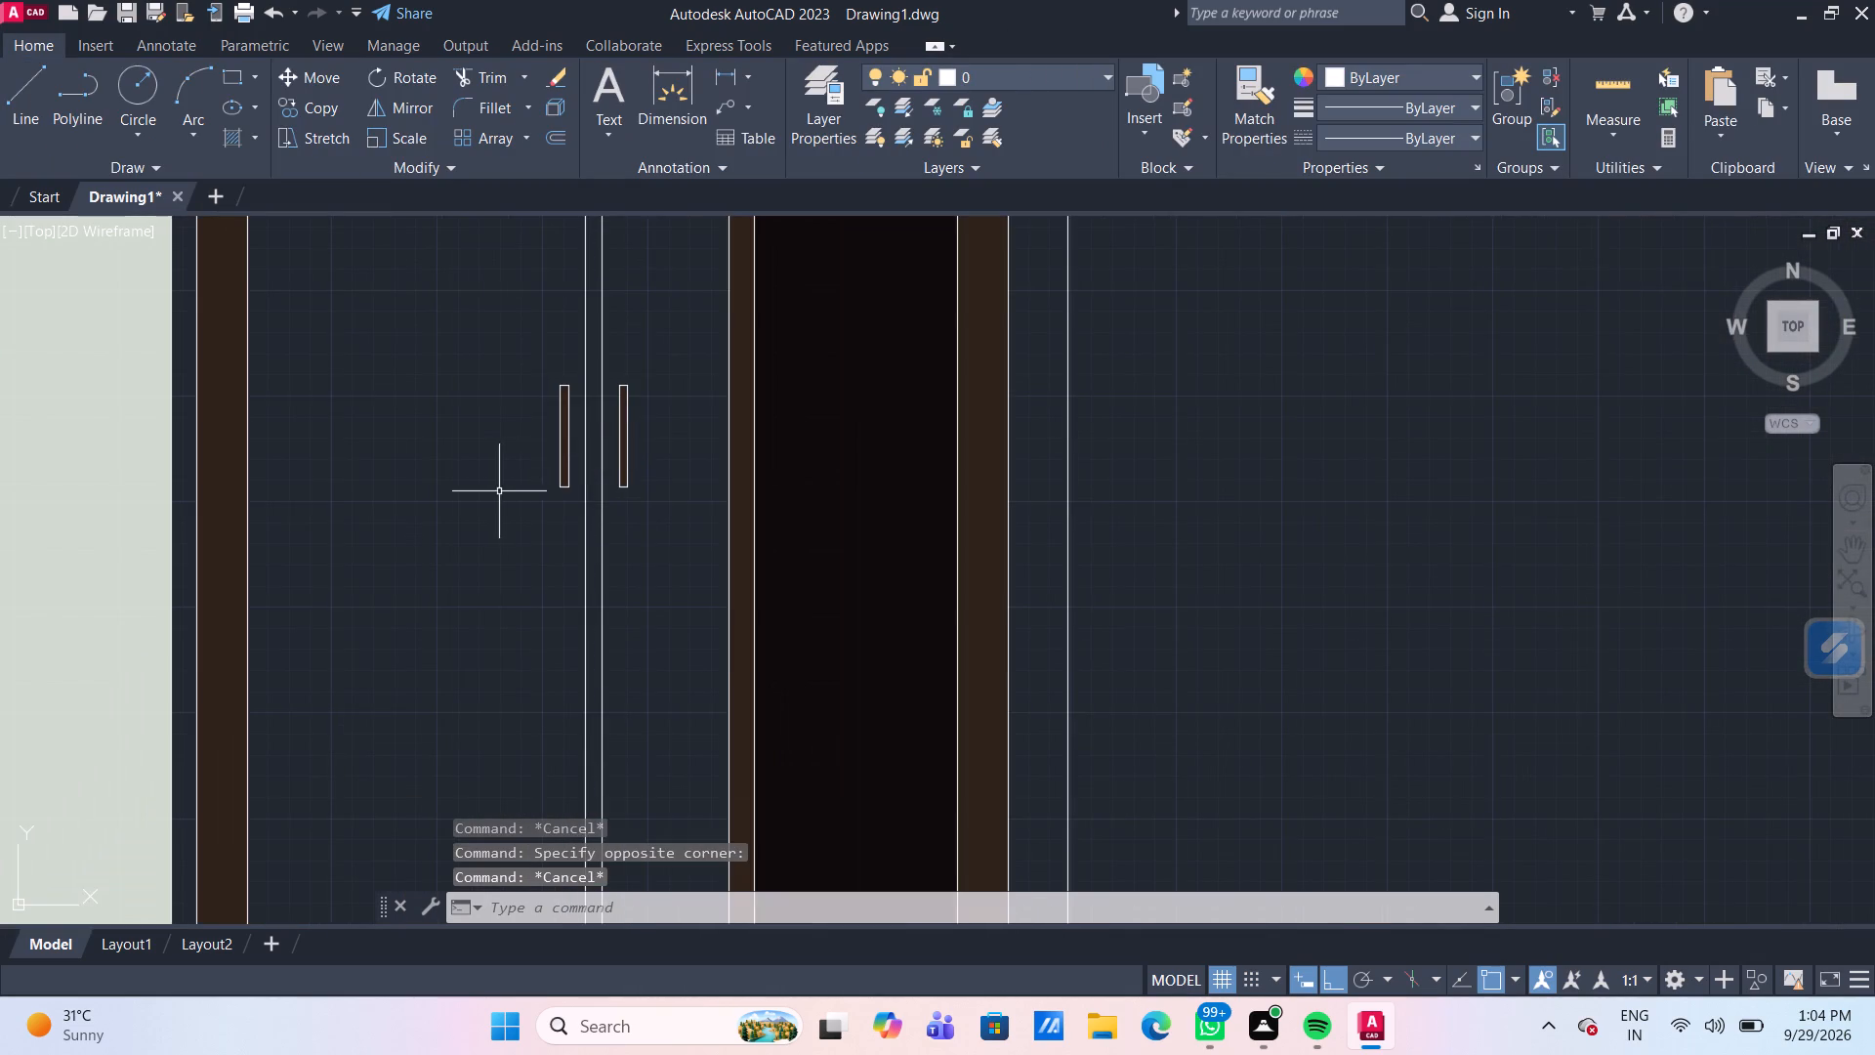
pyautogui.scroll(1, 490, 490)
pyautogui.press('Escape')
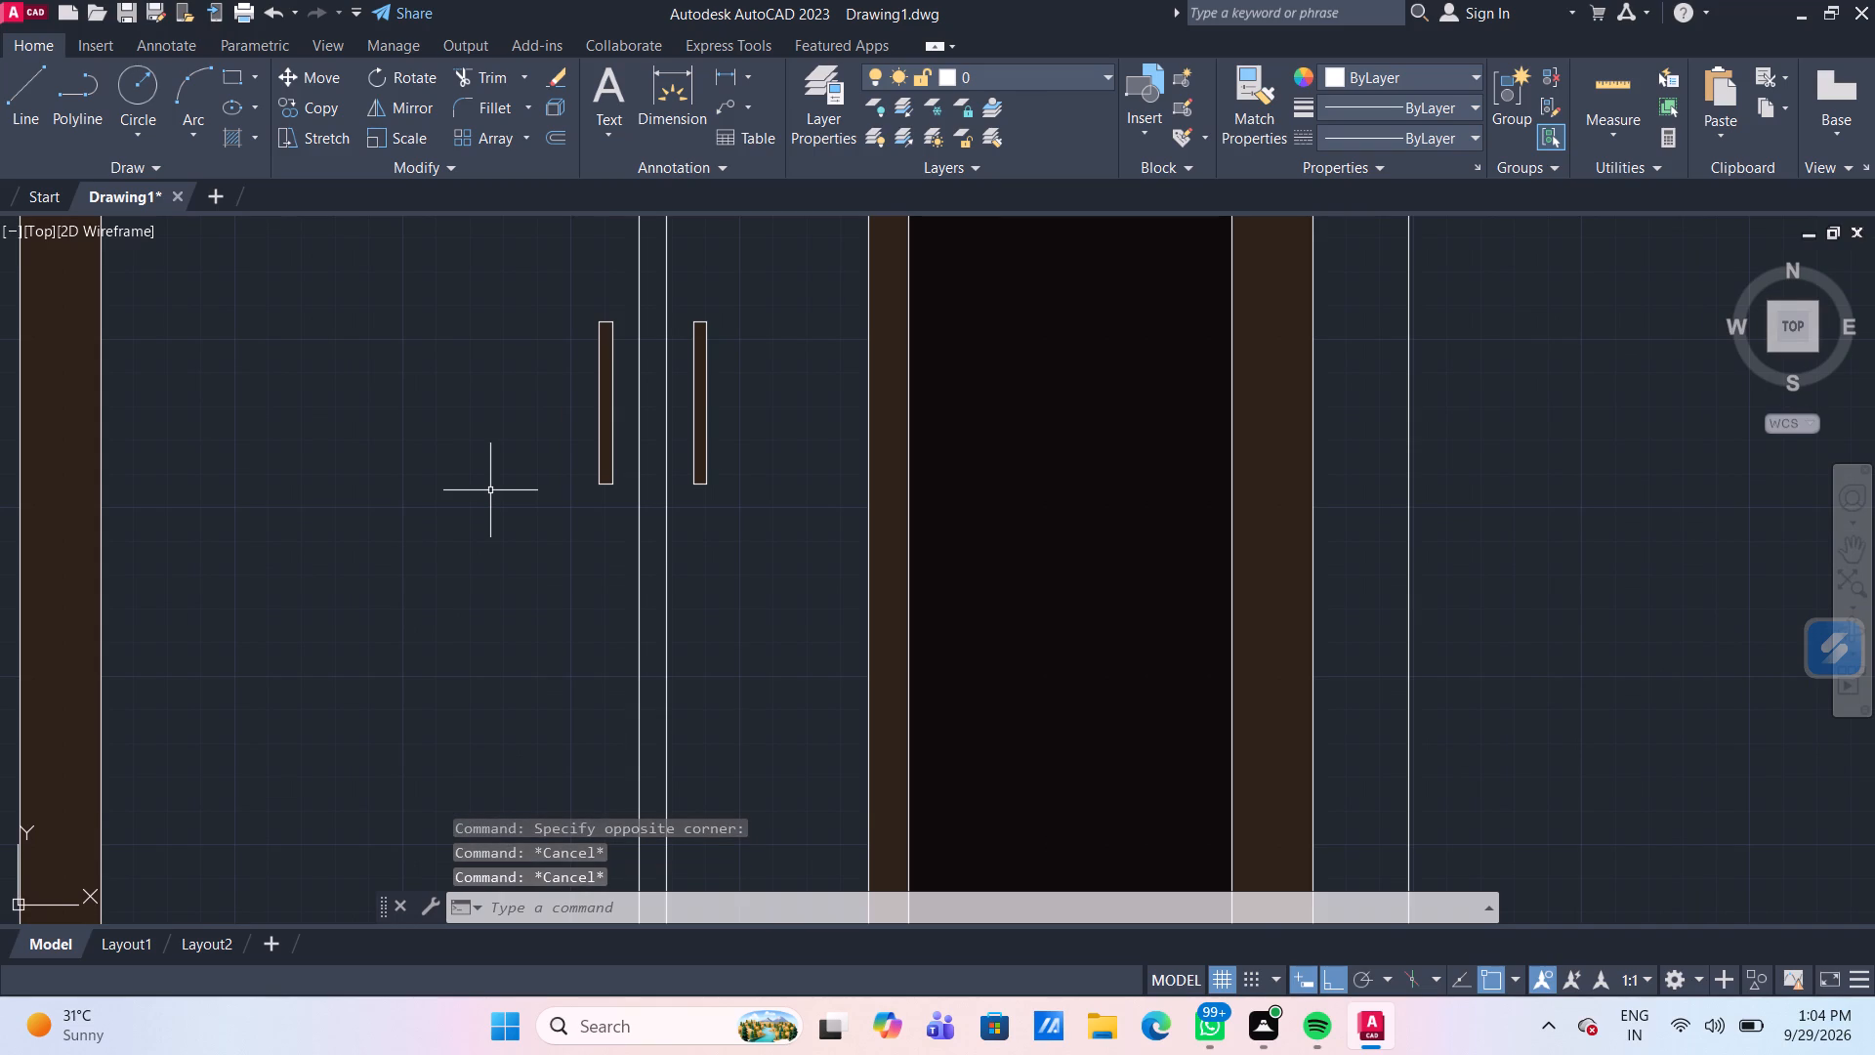
# Trim away the brown hatch inside both handles of the ground-floor entrance door.
pyautogui.write('tr')
pyautogui.press('Return')
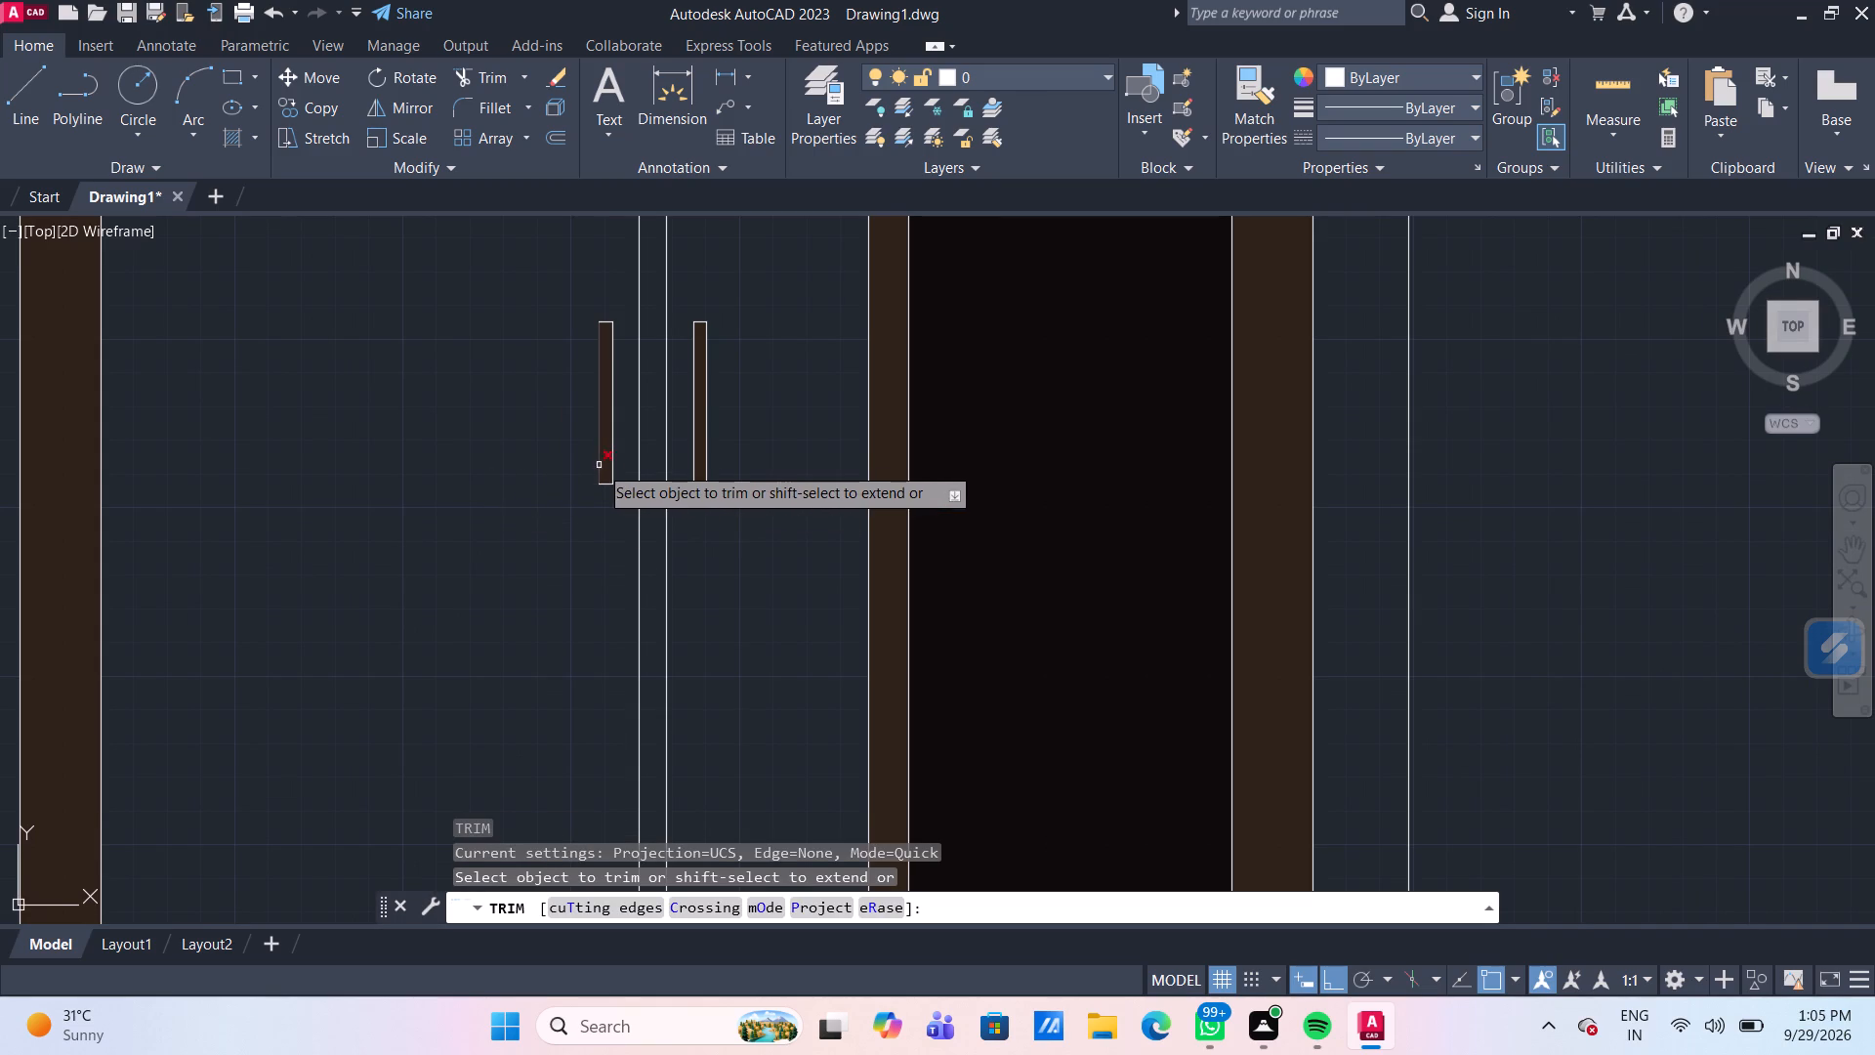
pyautogui.click(607, 468)
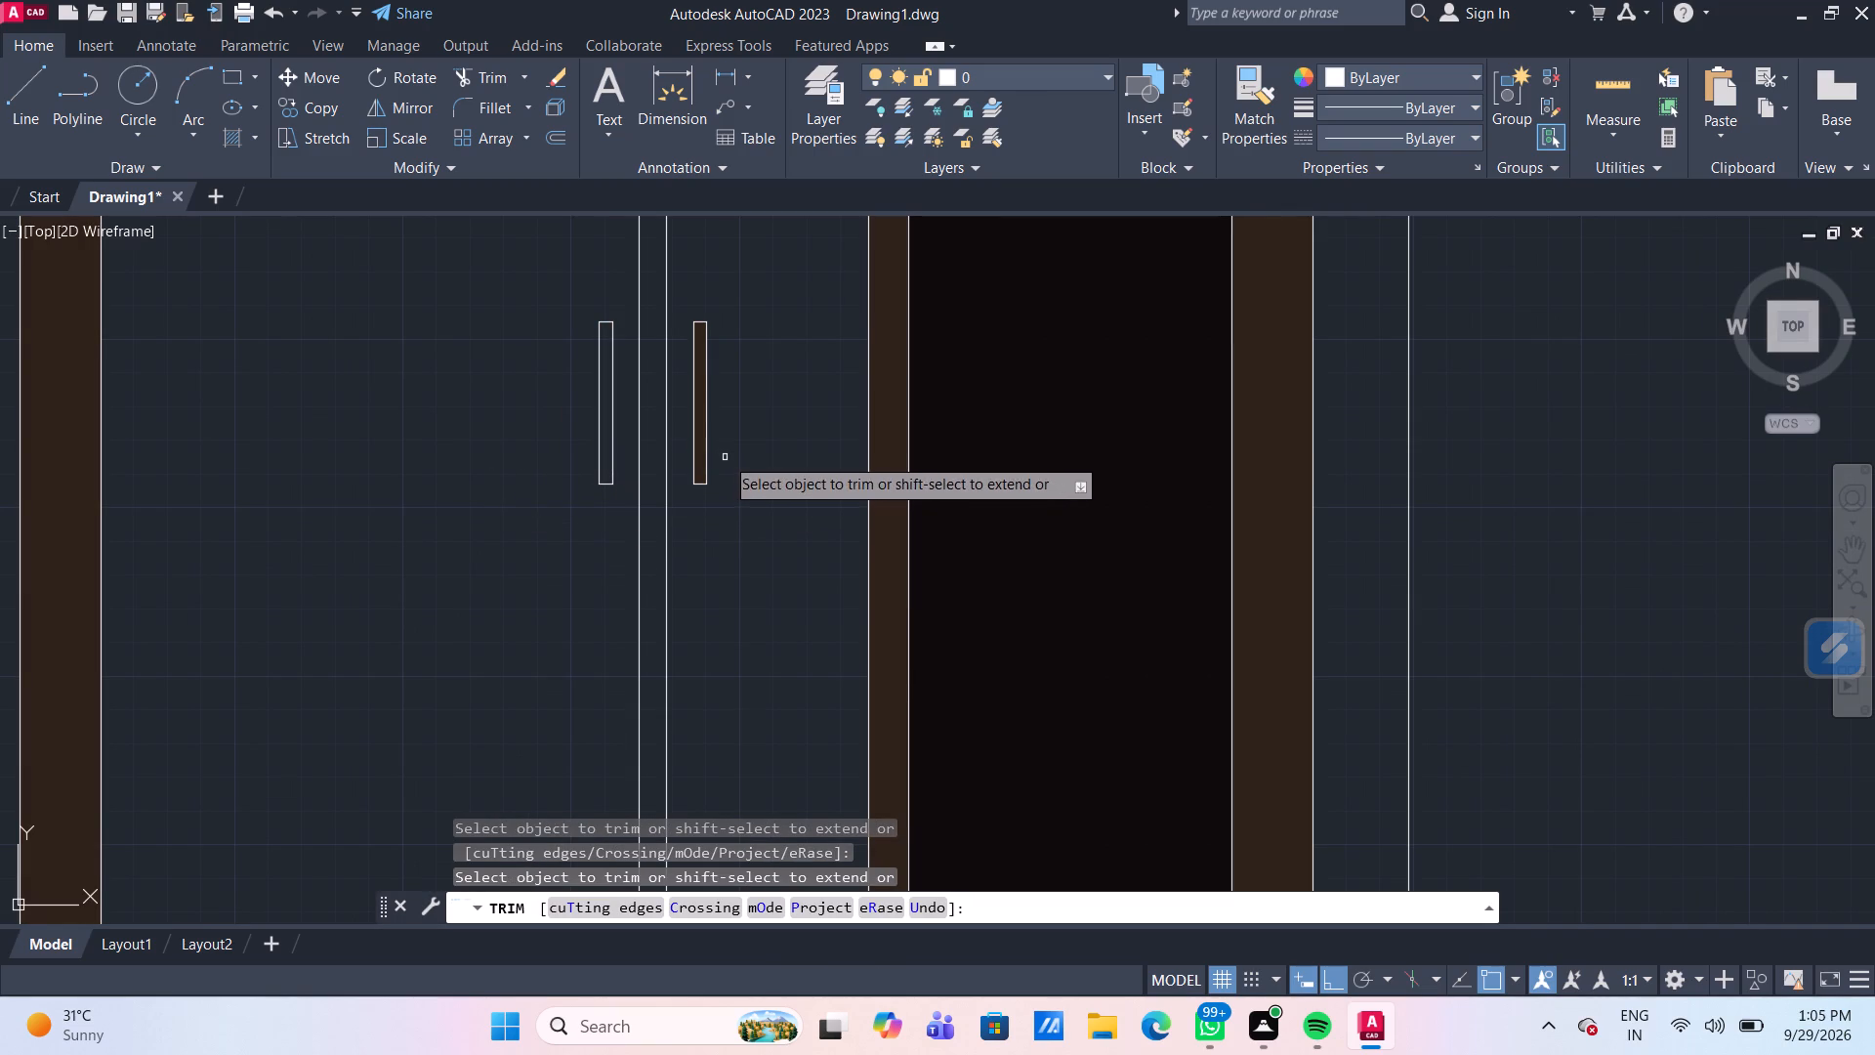
pyautogui.click(702, 446)
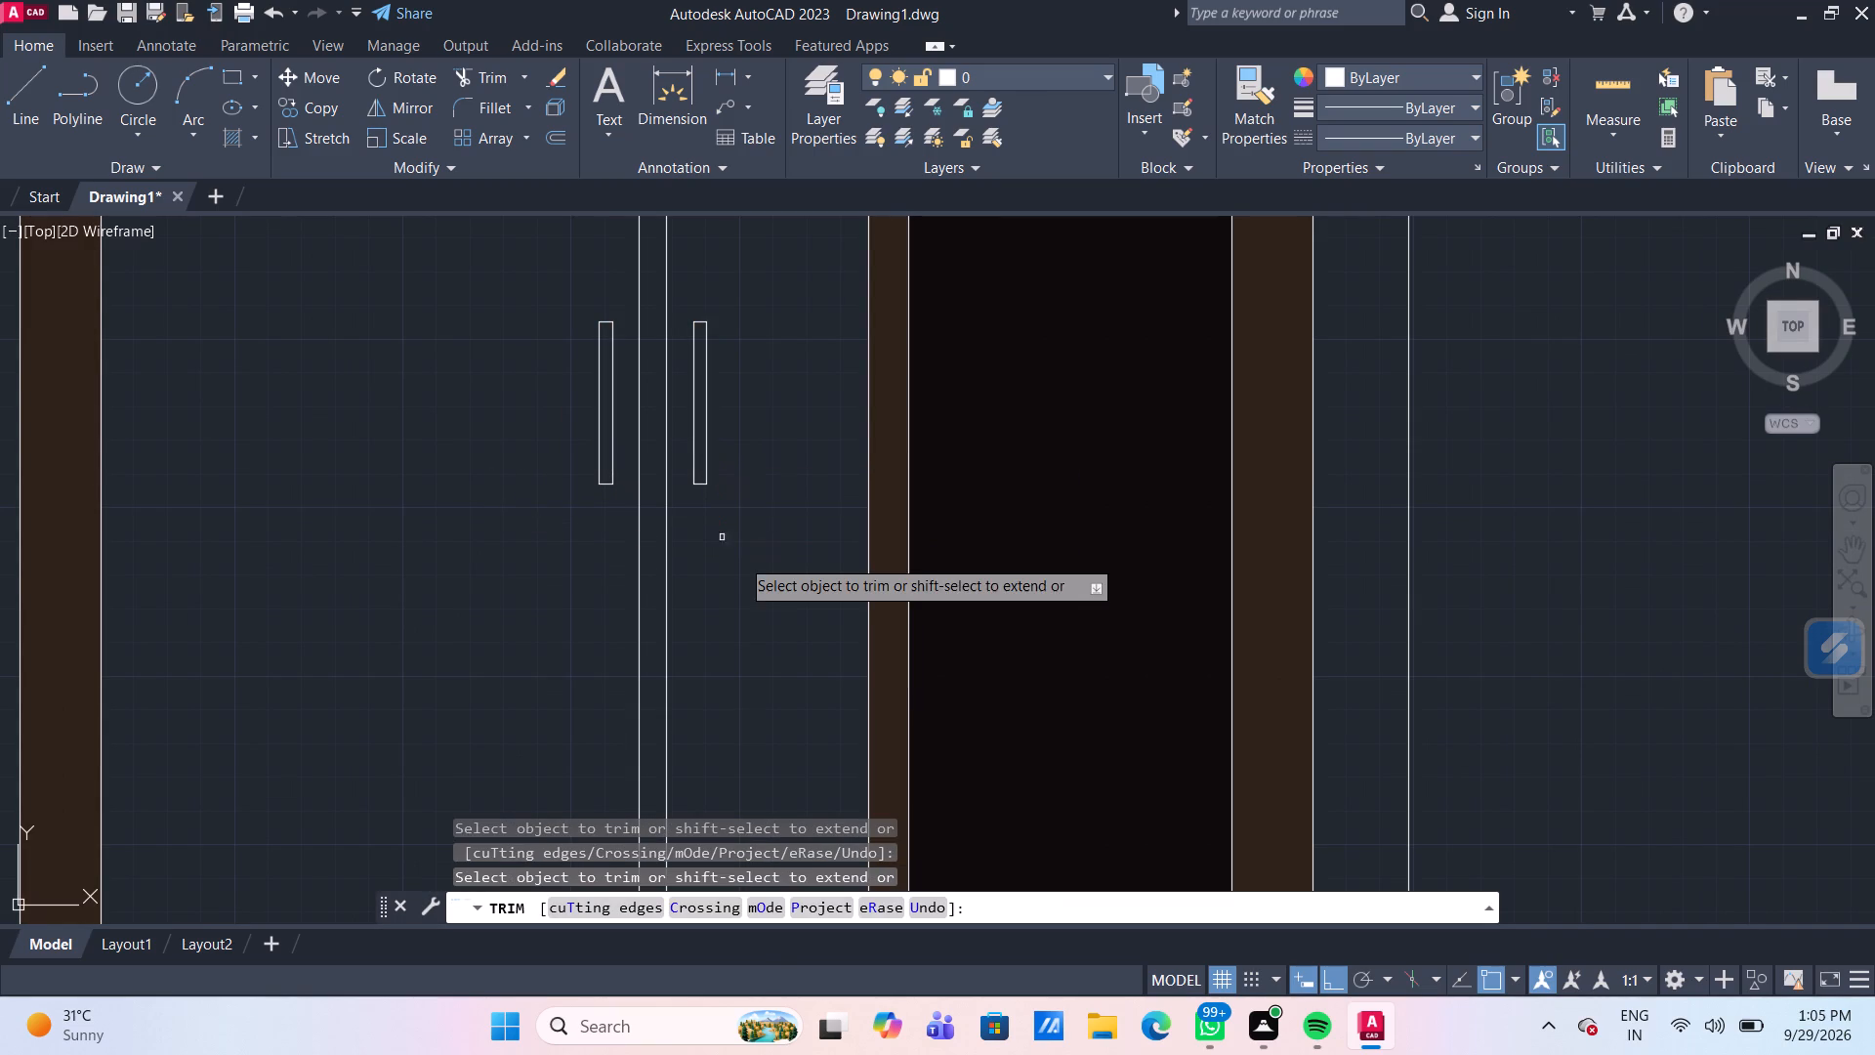
pyautogui.press('Escape')
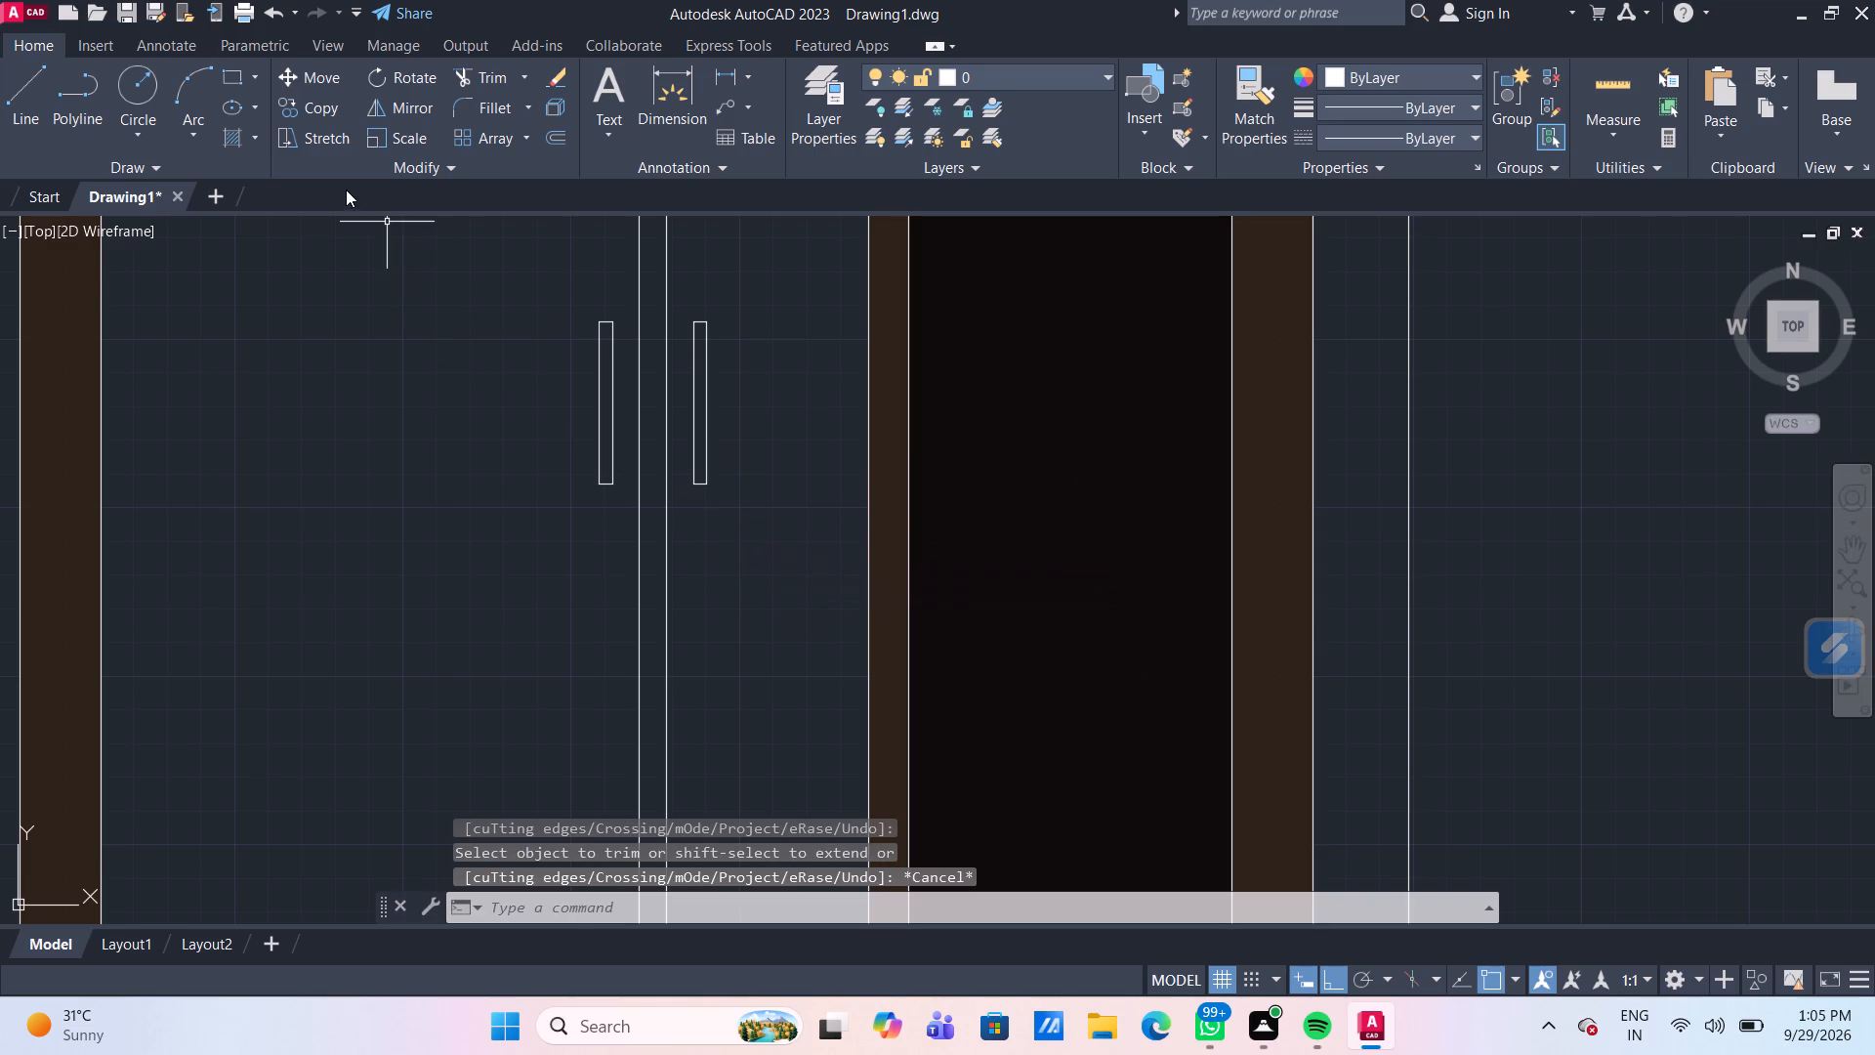
# Hatch both ground-floor entrance door handles and the upper-floor door's handle with solid colour 14,7,7.
pyautogui.click(230, 134)
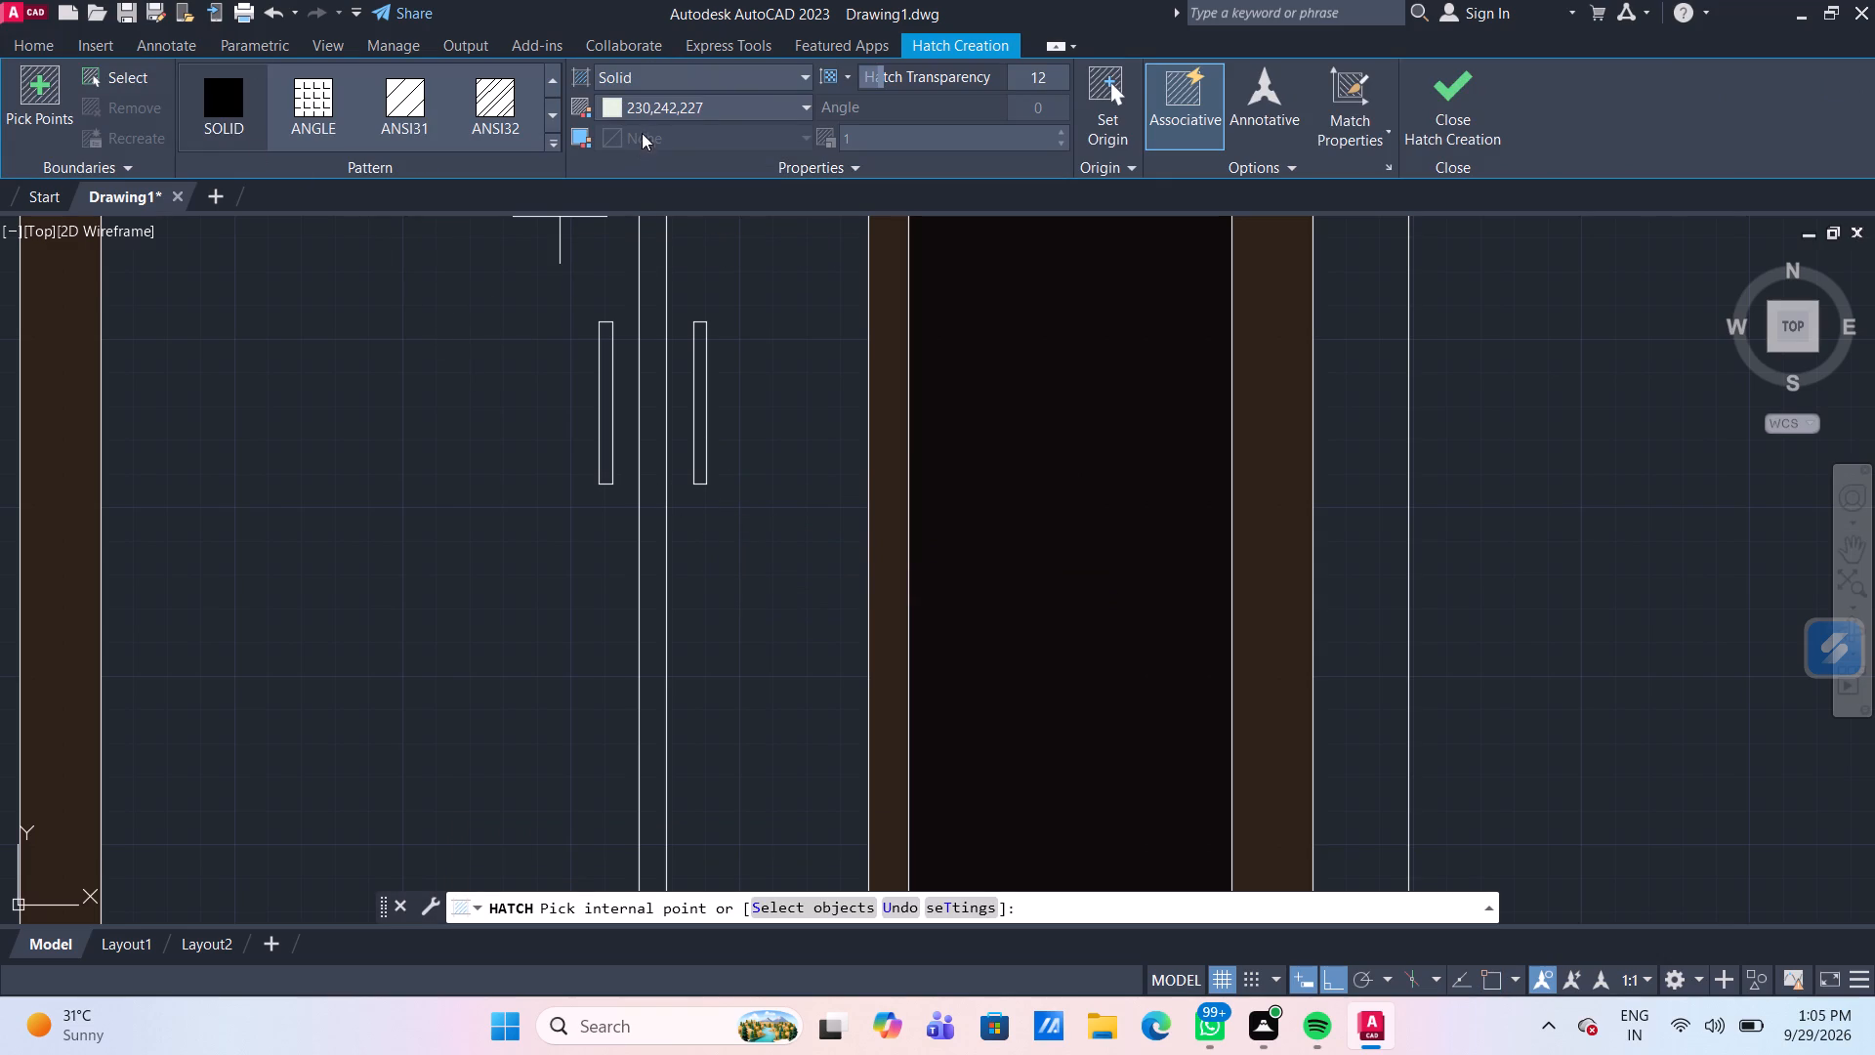
pyautogui.click(693, 104)
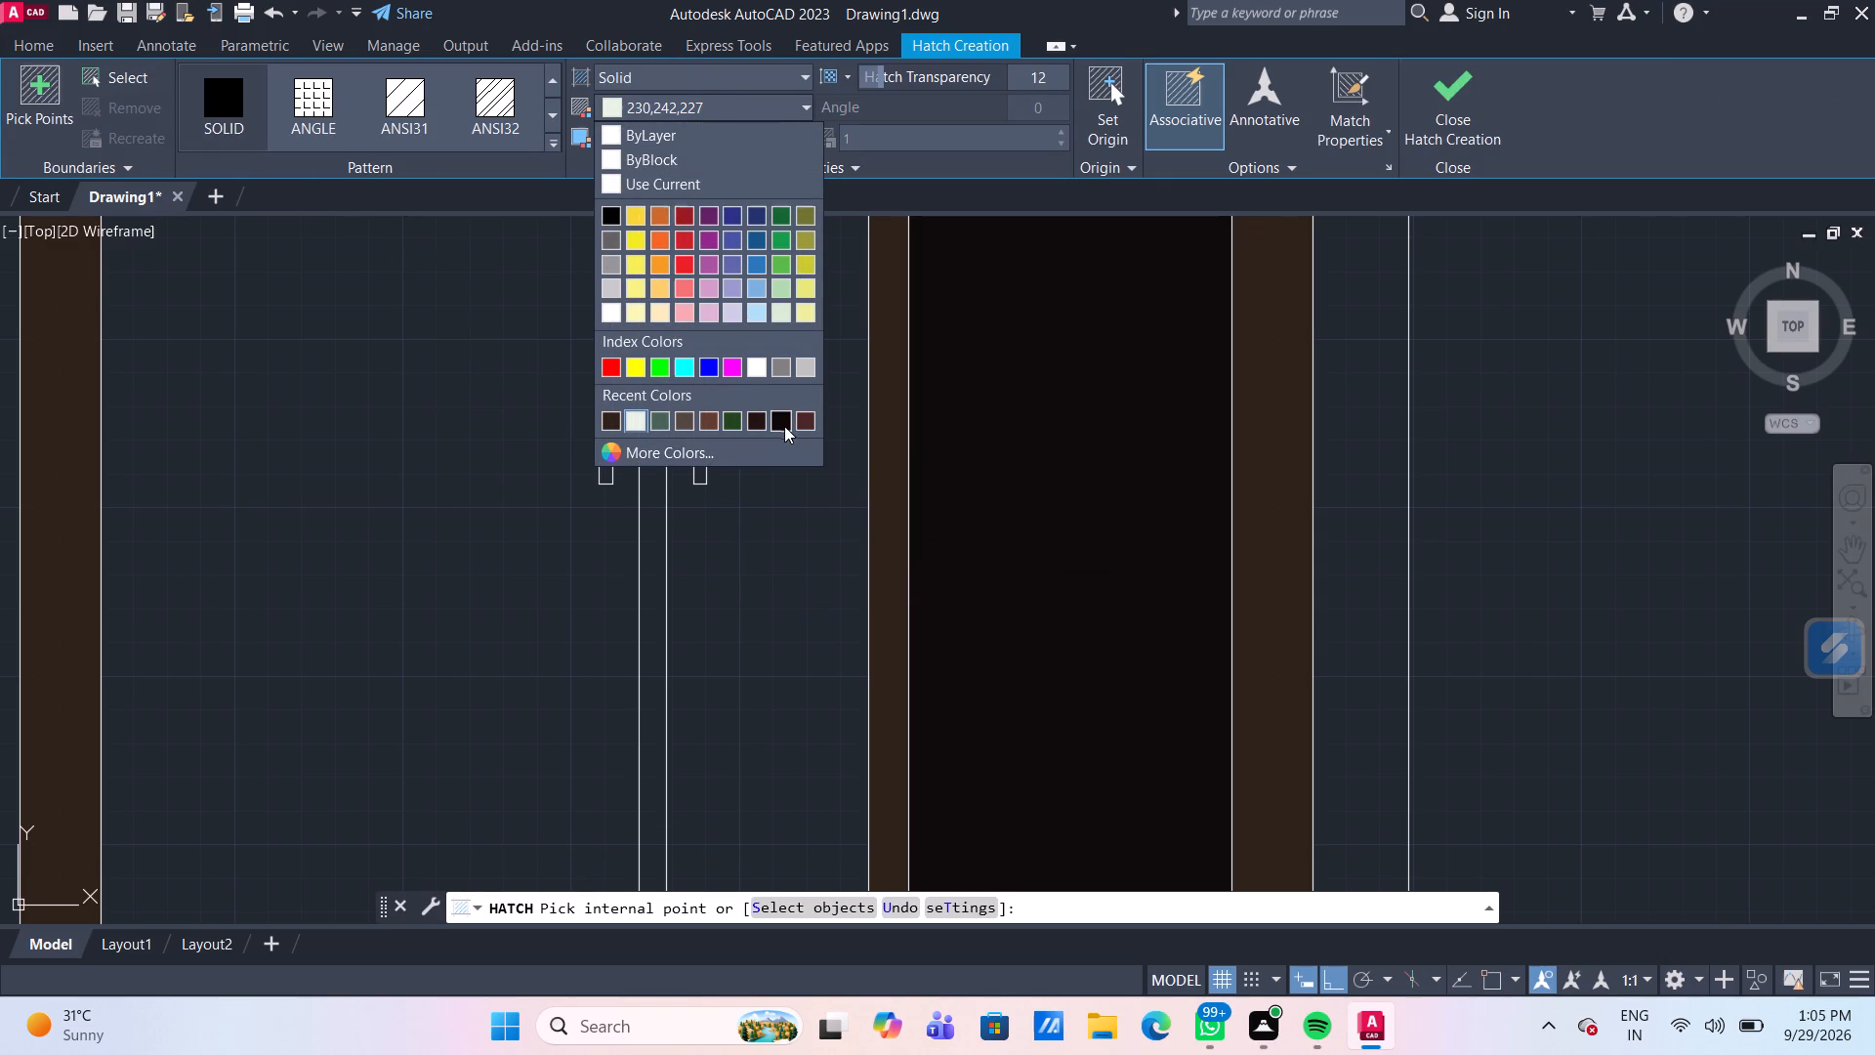
pyautogui.click(782, 423)
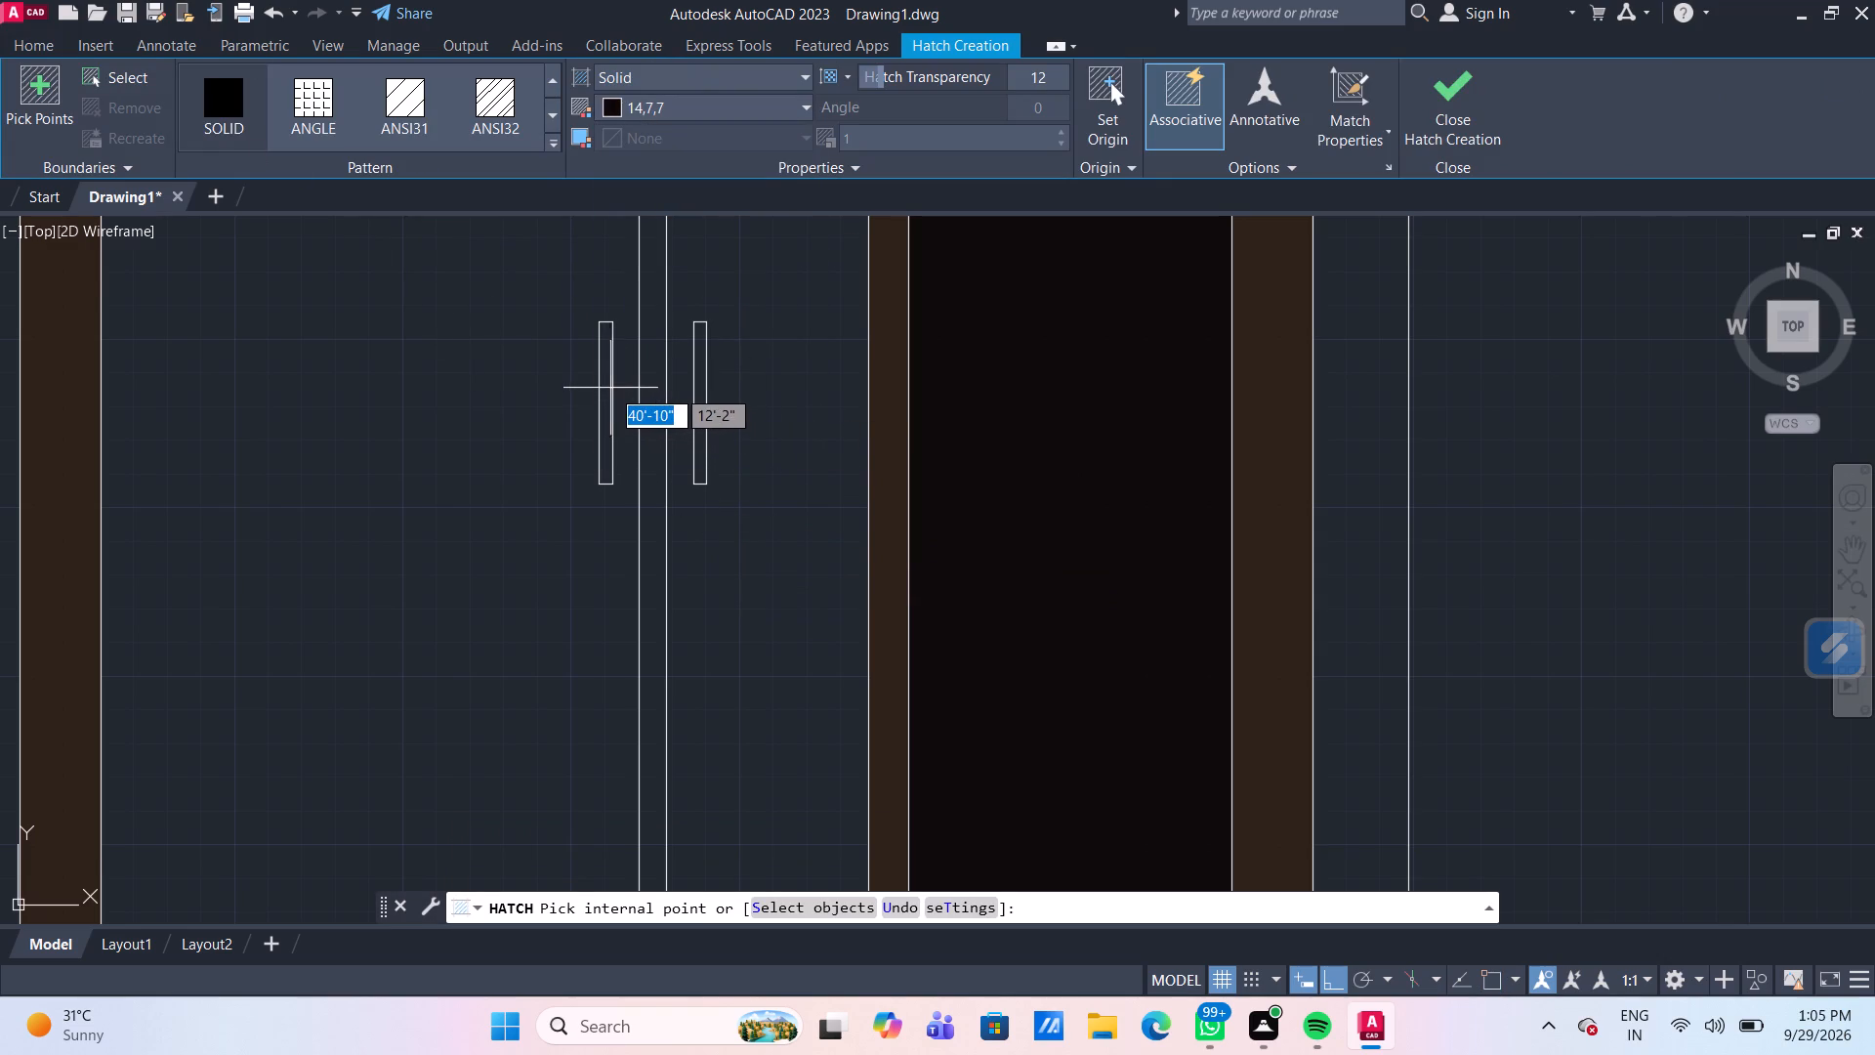
pyautogui.click(605, 385)
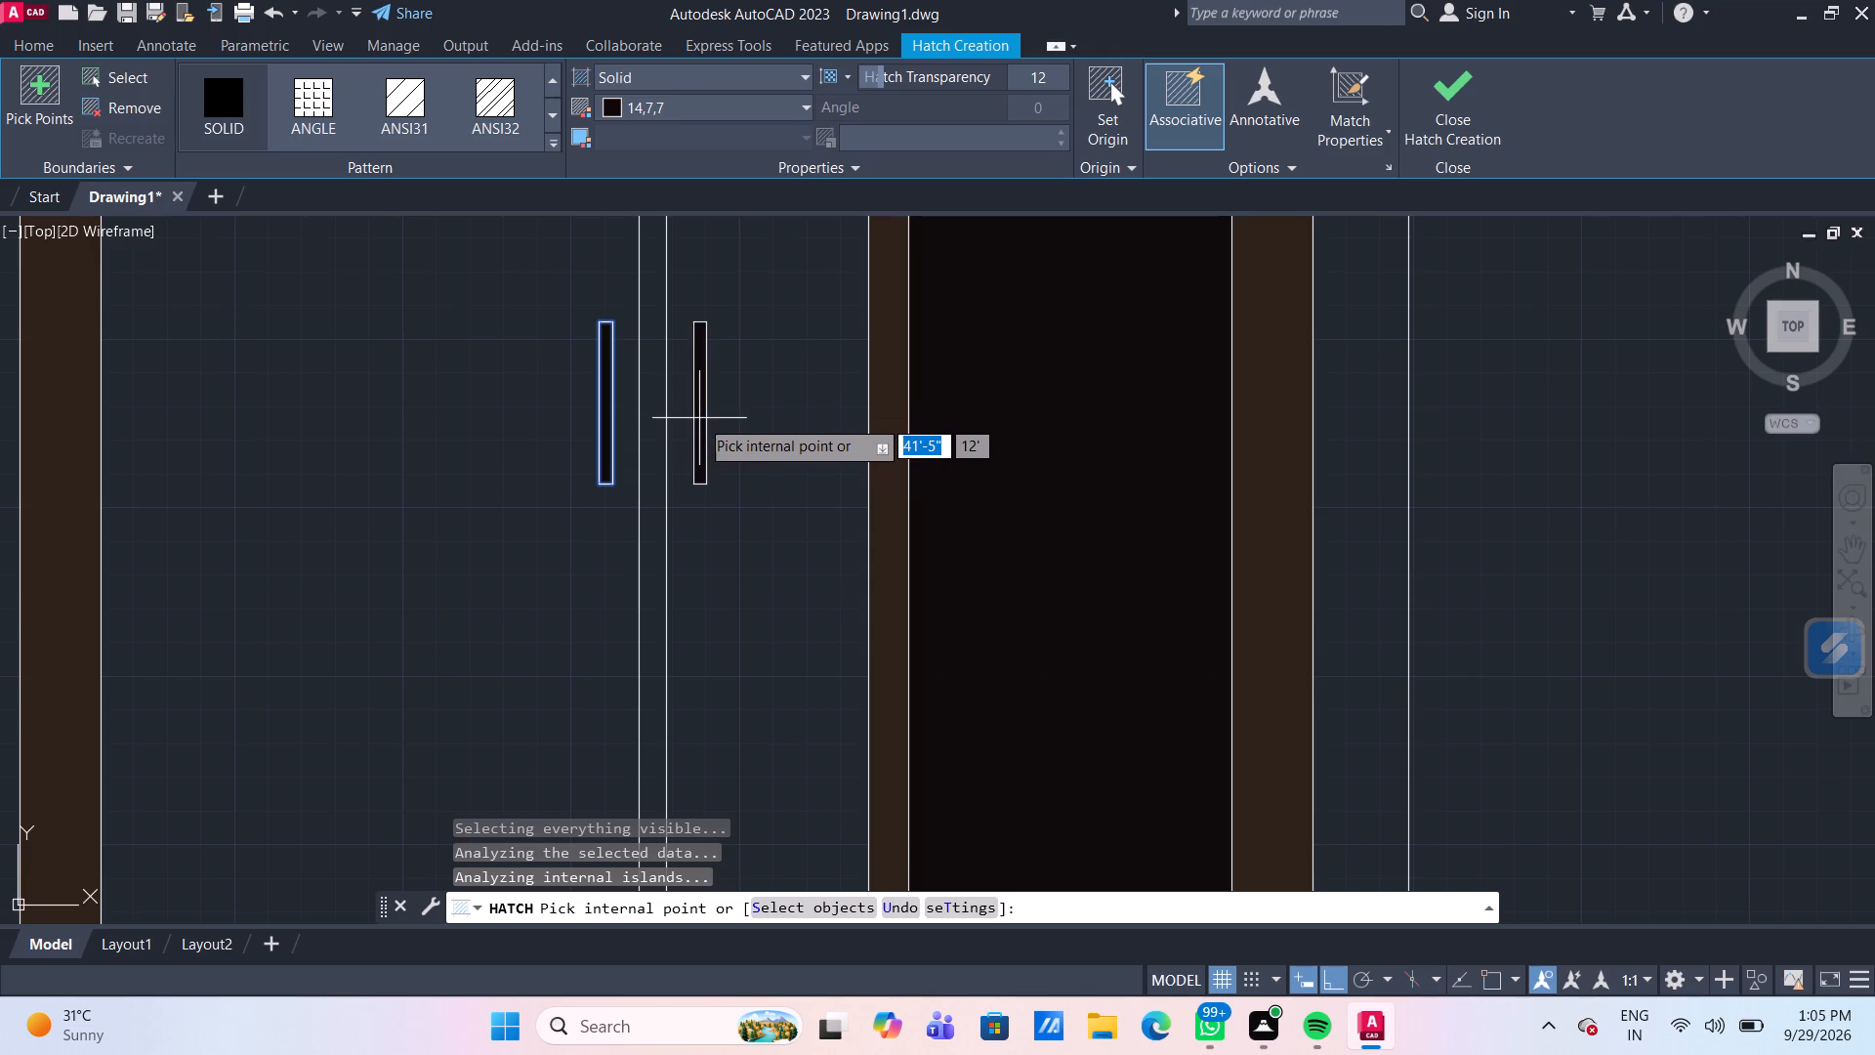
pyautogui.click(699, 418)
pyautogui.scroll(-3, 511, 437)
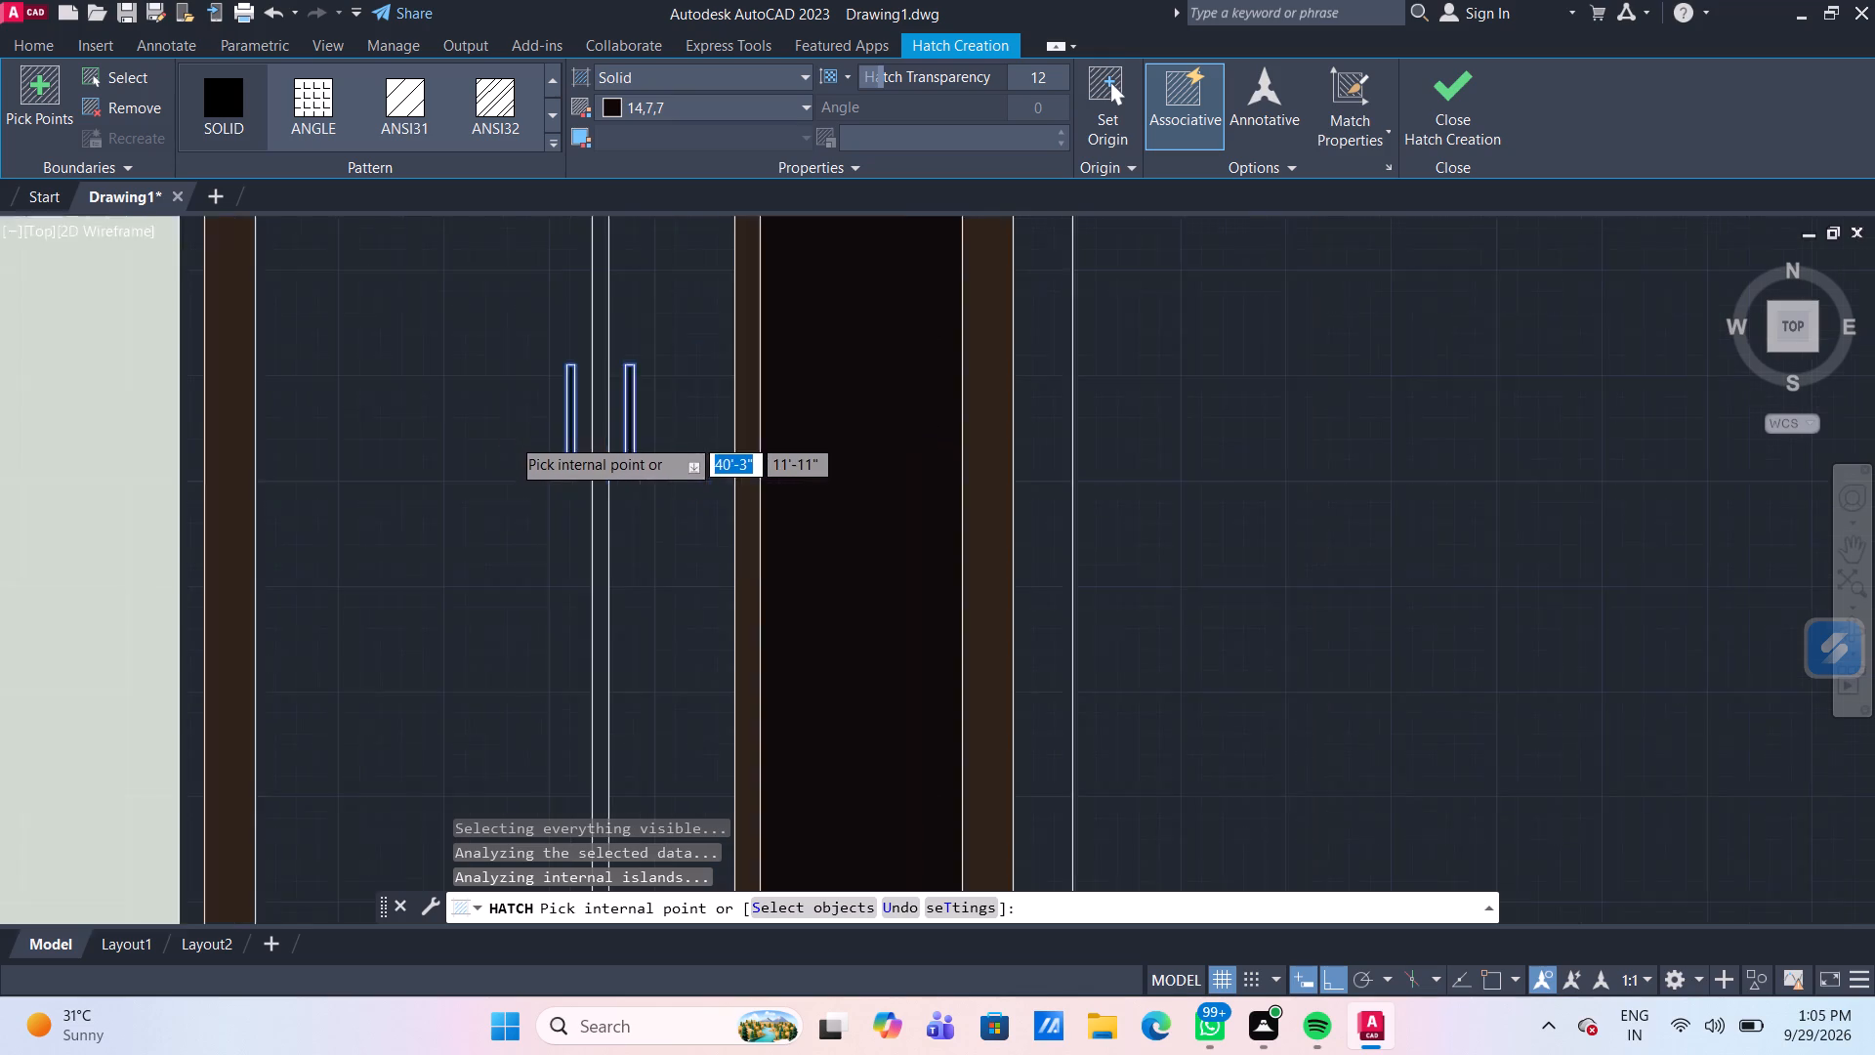
pyautogui.moveTo(842, 311); pyautogui.dragTo(858, 666, button='middle')
pyautogui.moveTo(777, 319); pyautogui.dragTo(805, 483, button='middle')
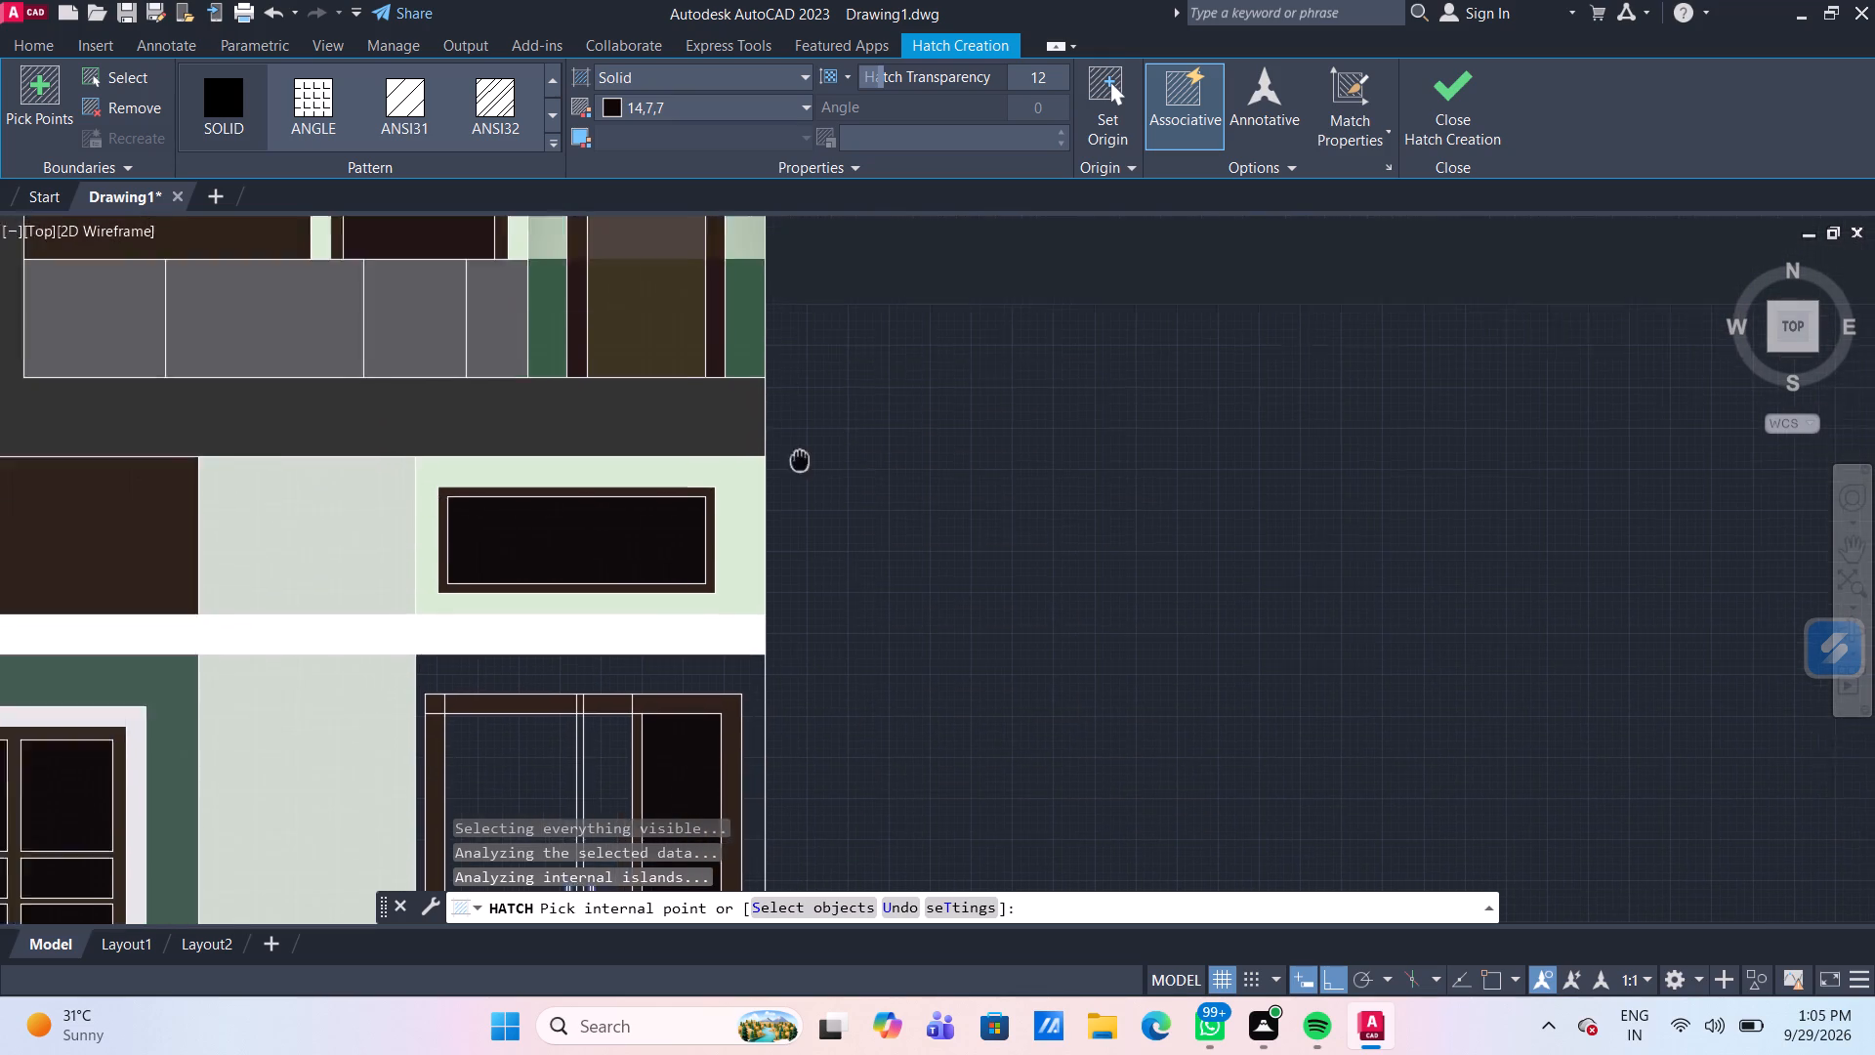
pyautogui.moveTo(805, 483); pyautogui.dragTo(865, 629, button='middle')
pyautogui.scroll(4, 685, 371)
pyautogui.scroll(2, 489, 318)
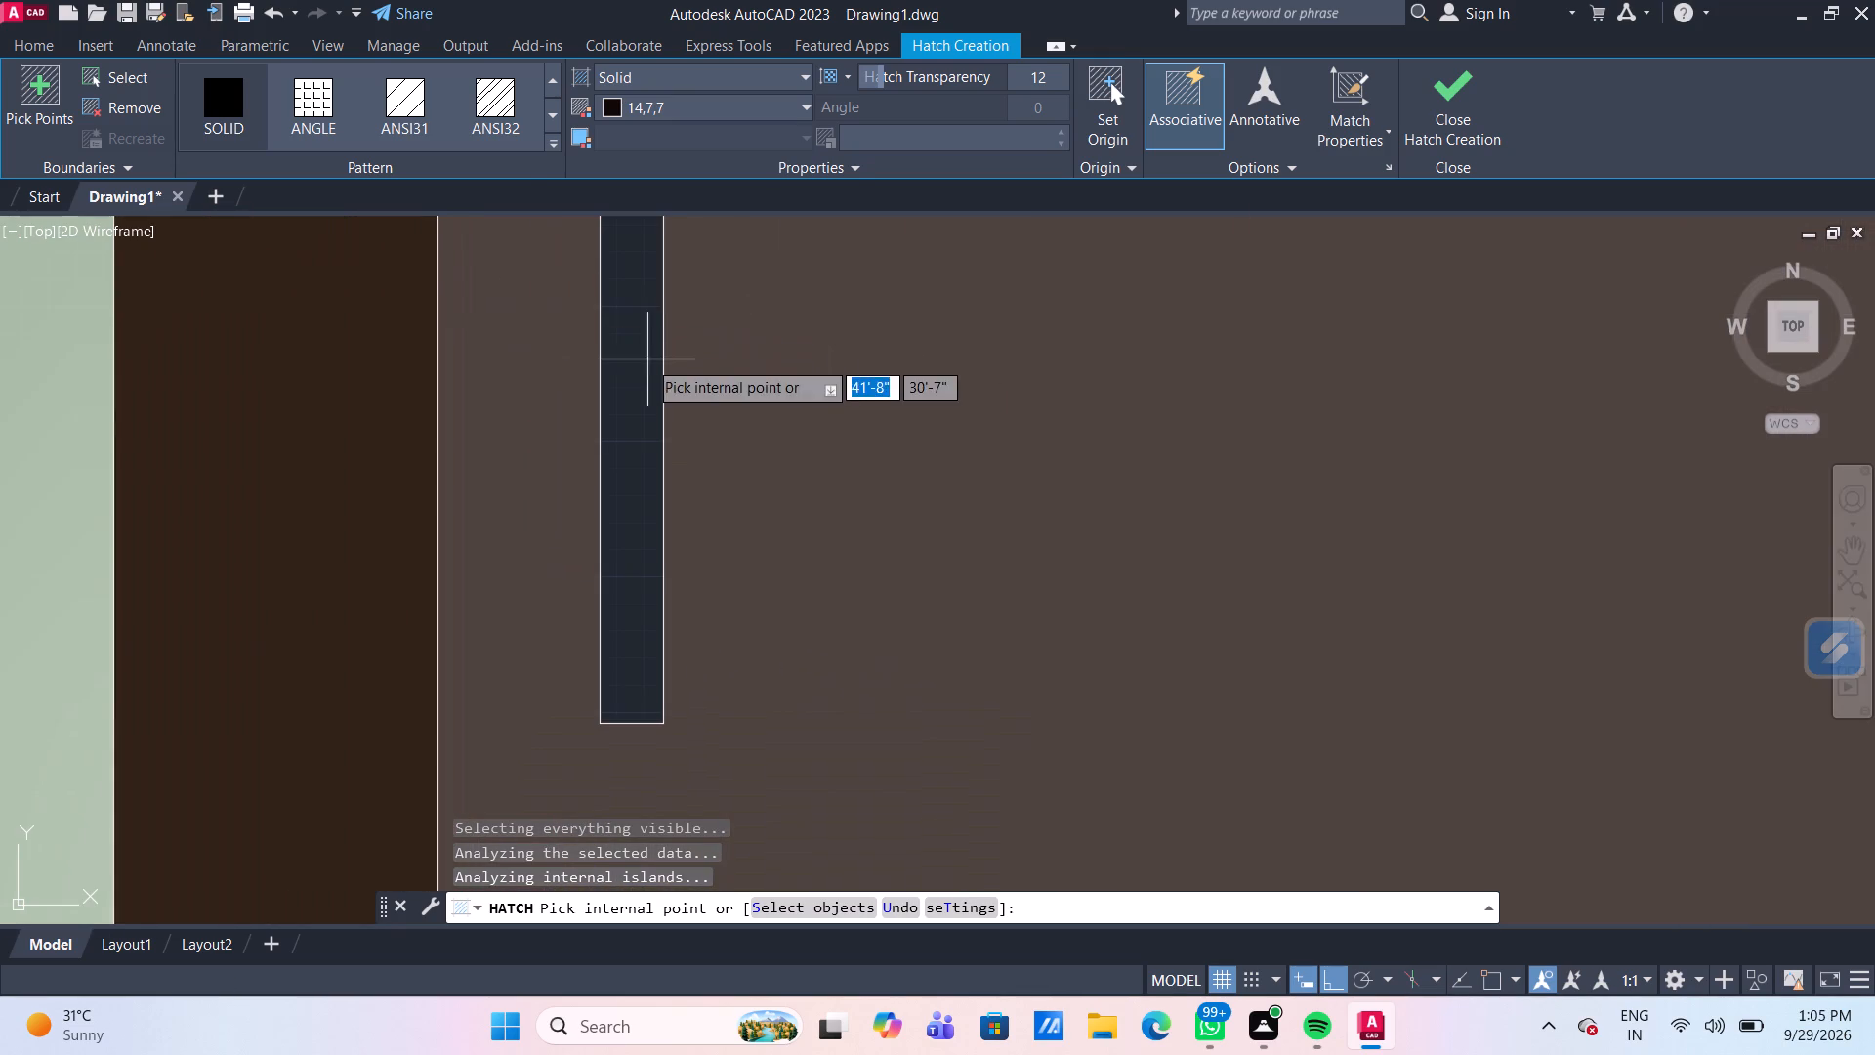
pyautogui.click(634, 353)
pyautogui.scroll(-4, 634, 353)
pyautogui.scroll(-3, 794, 358)
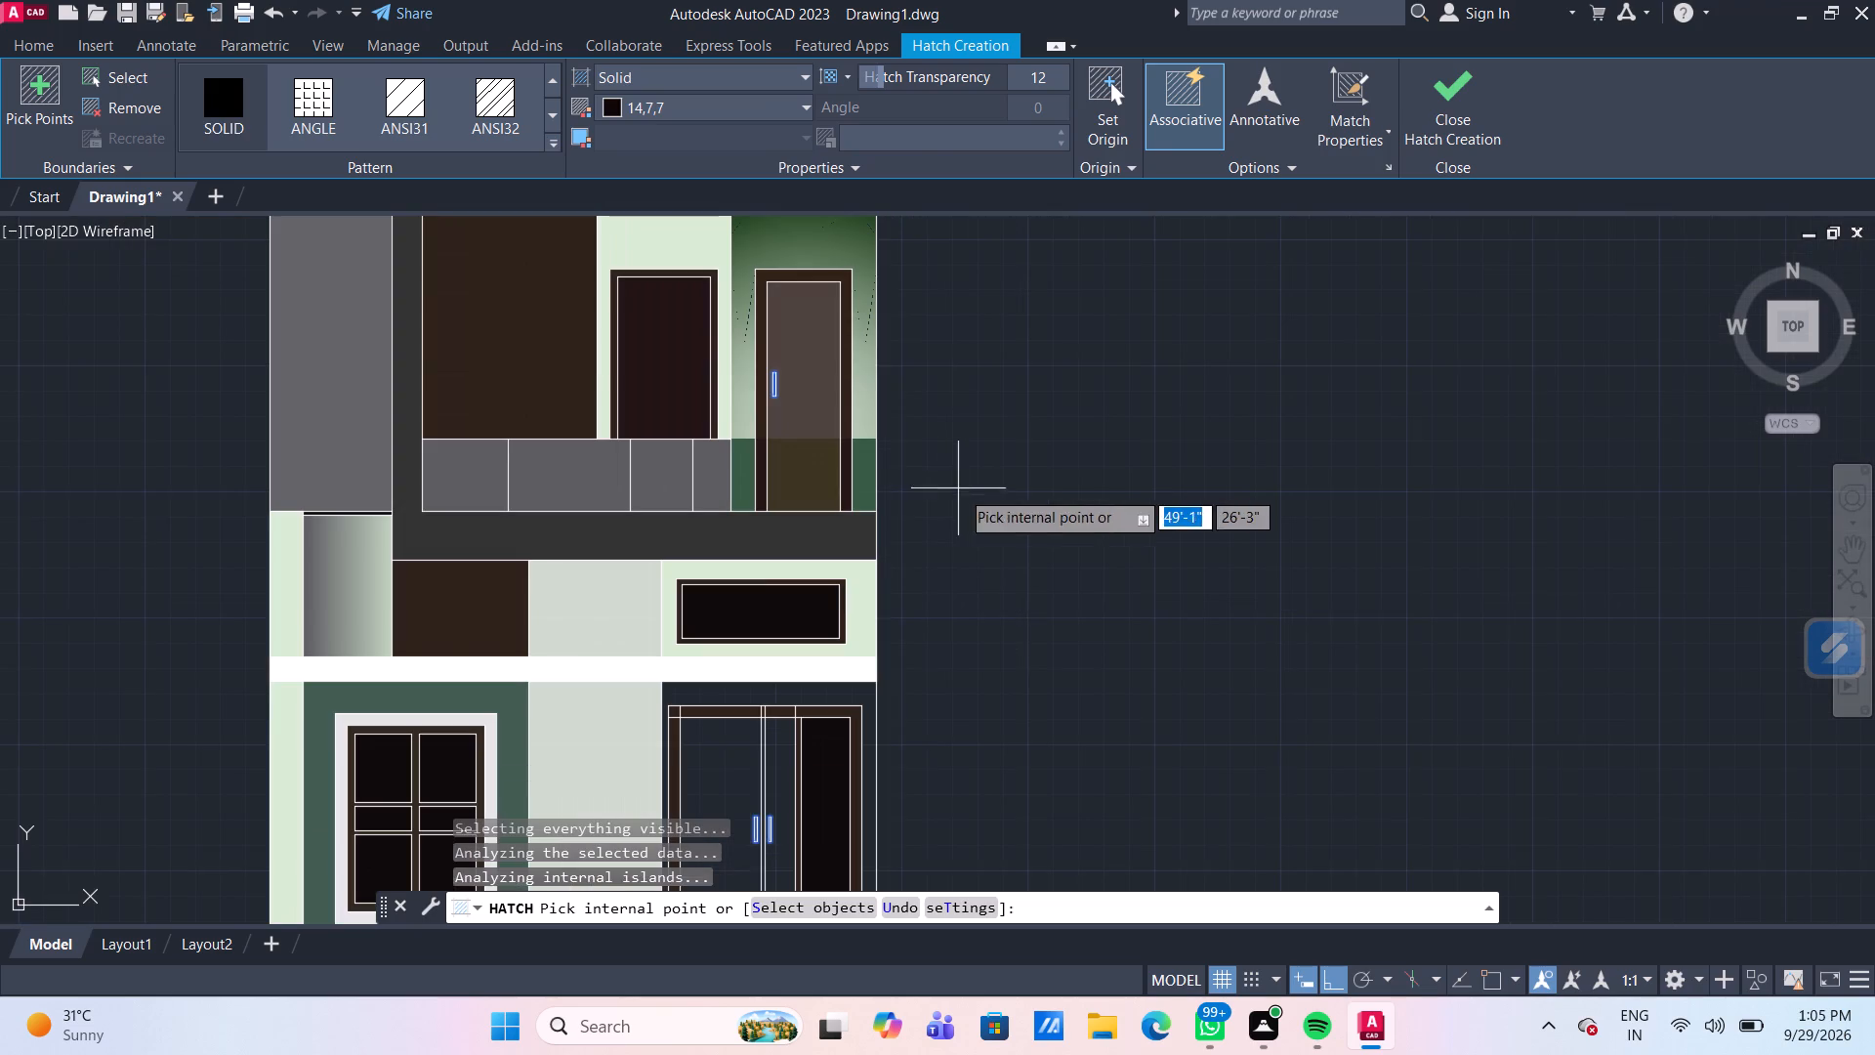
pyautogui.press('Escape')
# Hatch the narrow strip between the two ground-floor entrance door leaves with solid colour 14,7,7.
pyautogui.moveTo(944, 650); pyautogui.dragTo(870, 491, button='middle')
pyautogui.scroll(1, 765, 645)
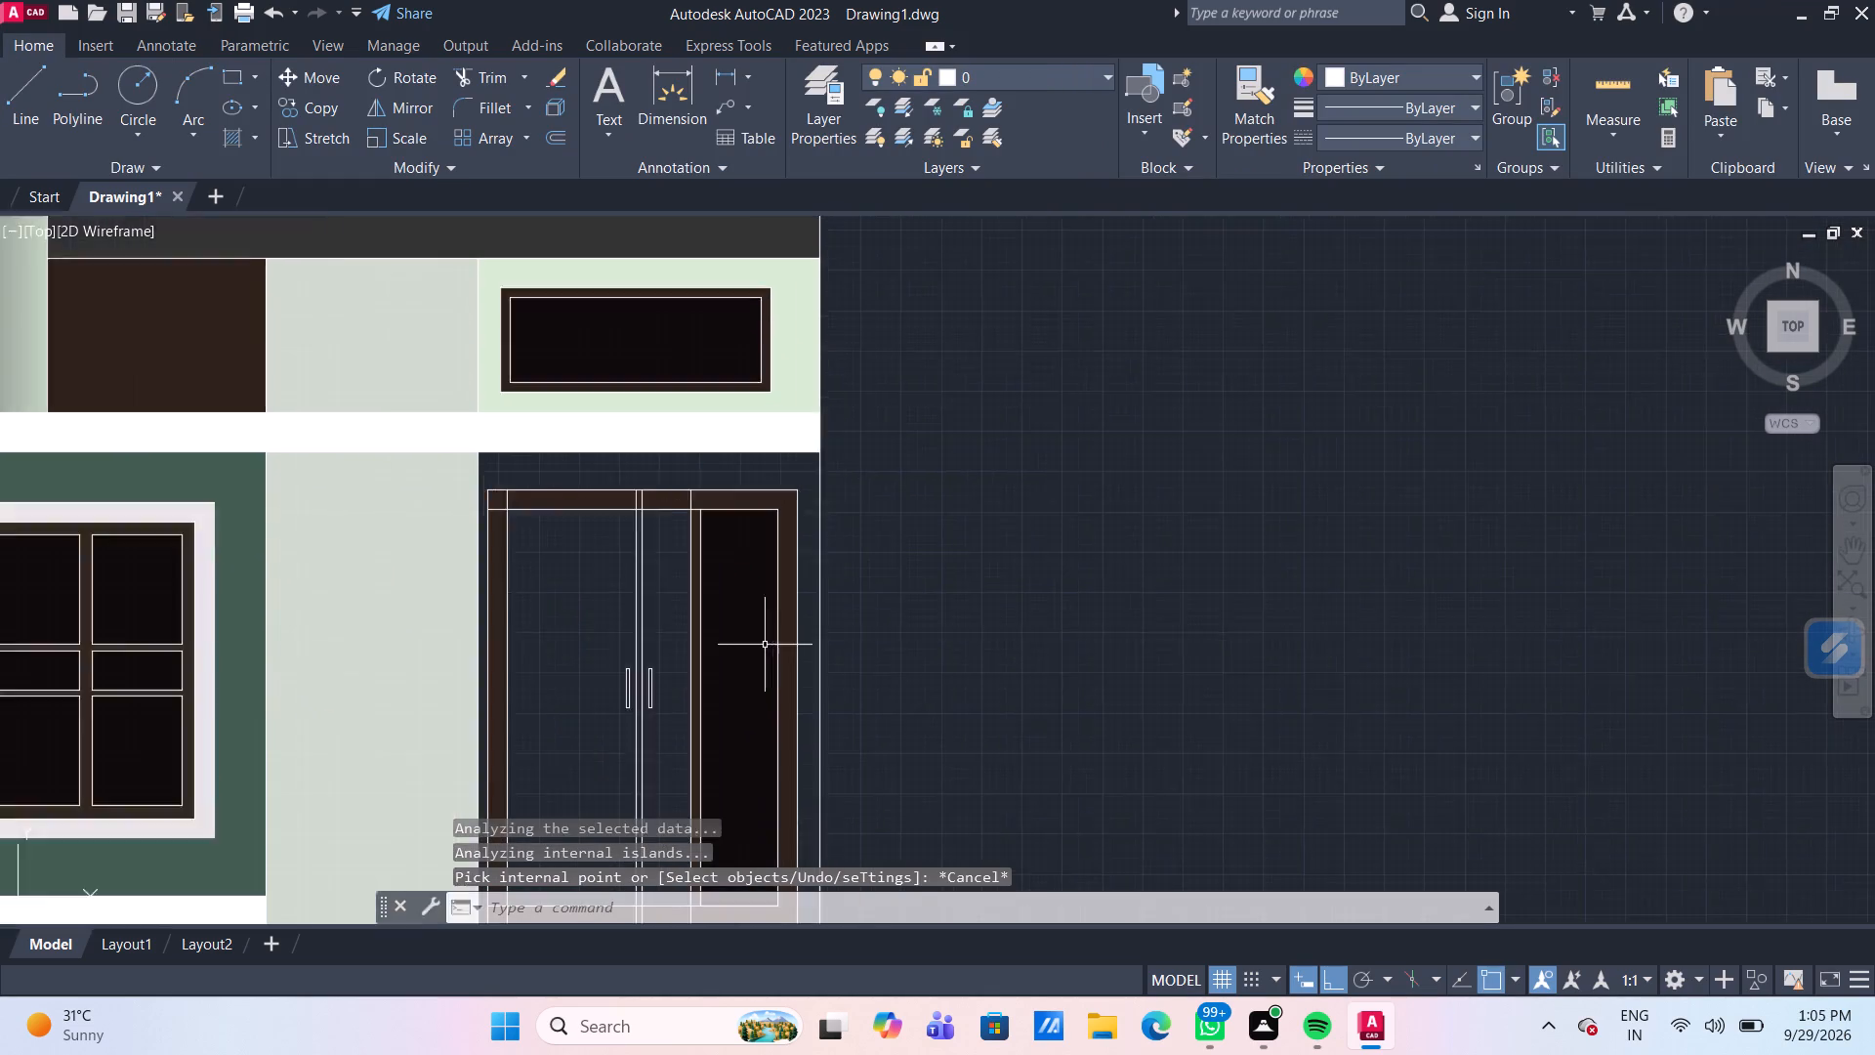
pyautogui.scroll(1, 758, 645)
pyautogui.scroll(2, 561, 664)
pyautogui.moveTo(617, 654); pyautogui.dragTo(615, 565, button='middle')
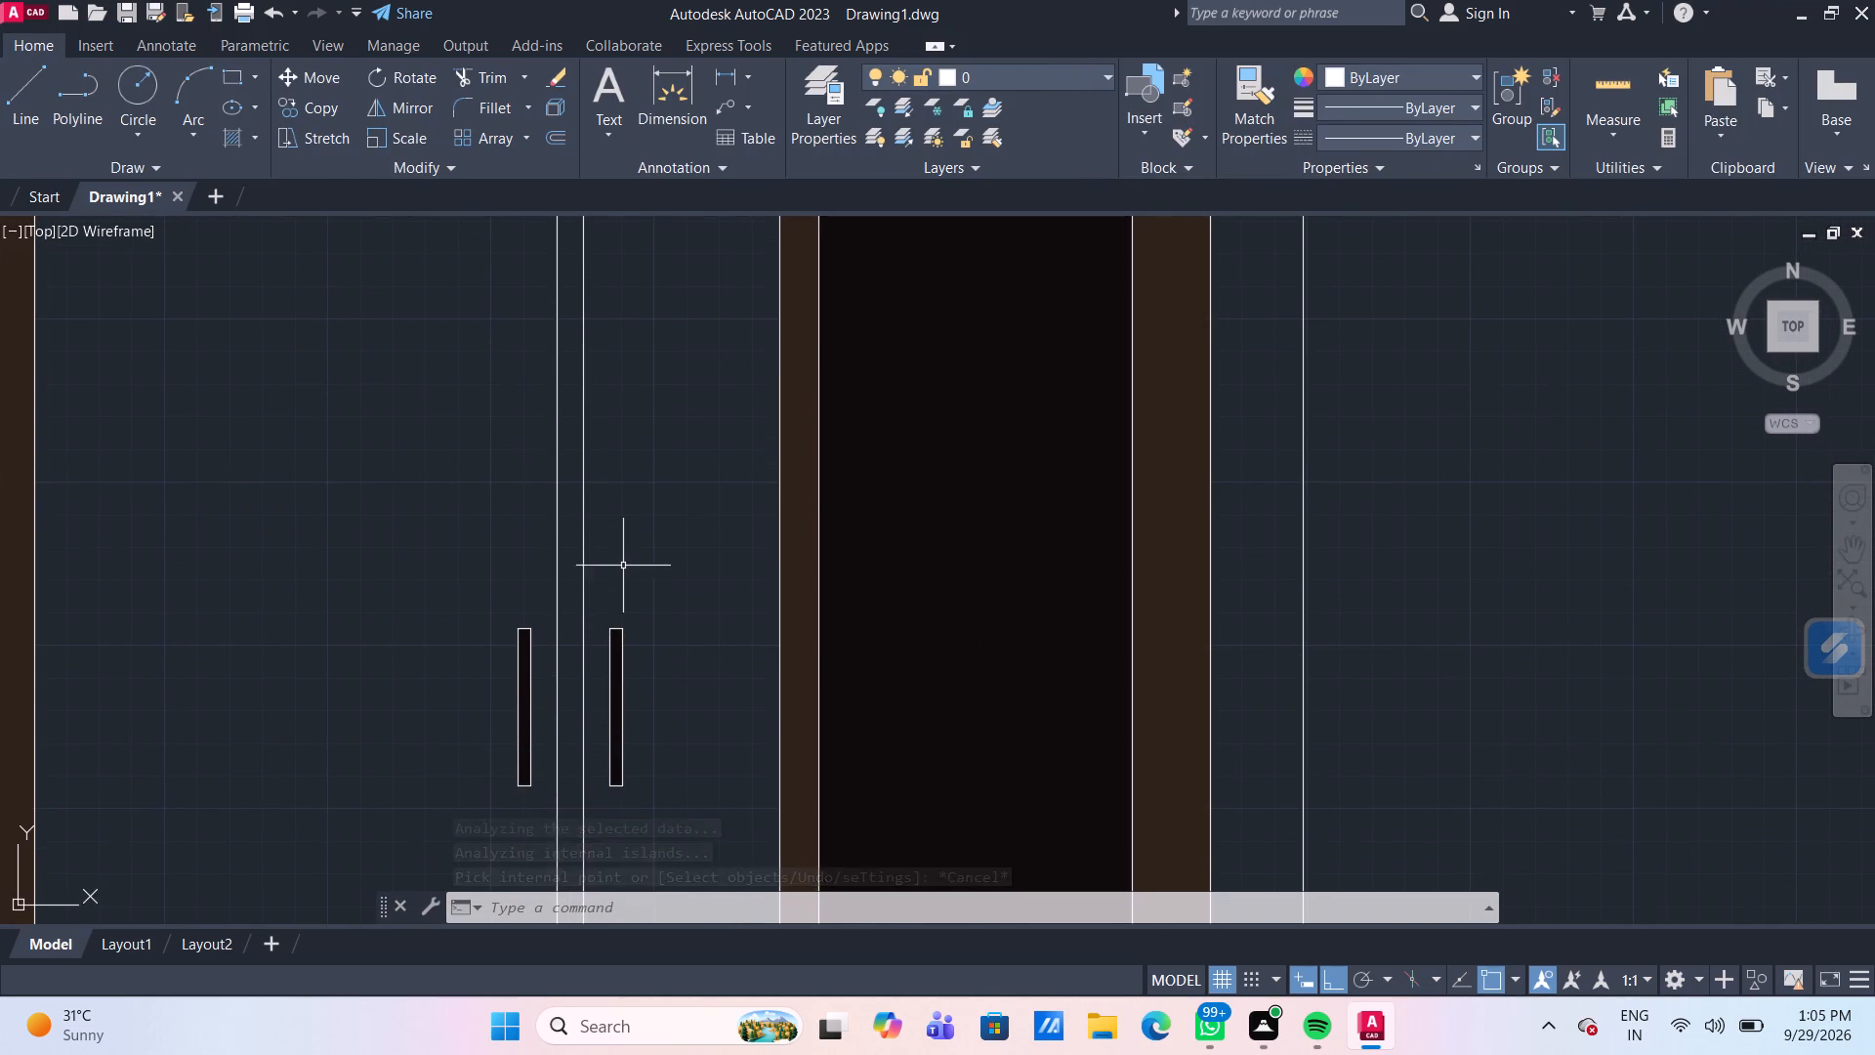
pyautogui.scroll(-2, 629, 543)
pyautogui.scroll(1, 644, 483)
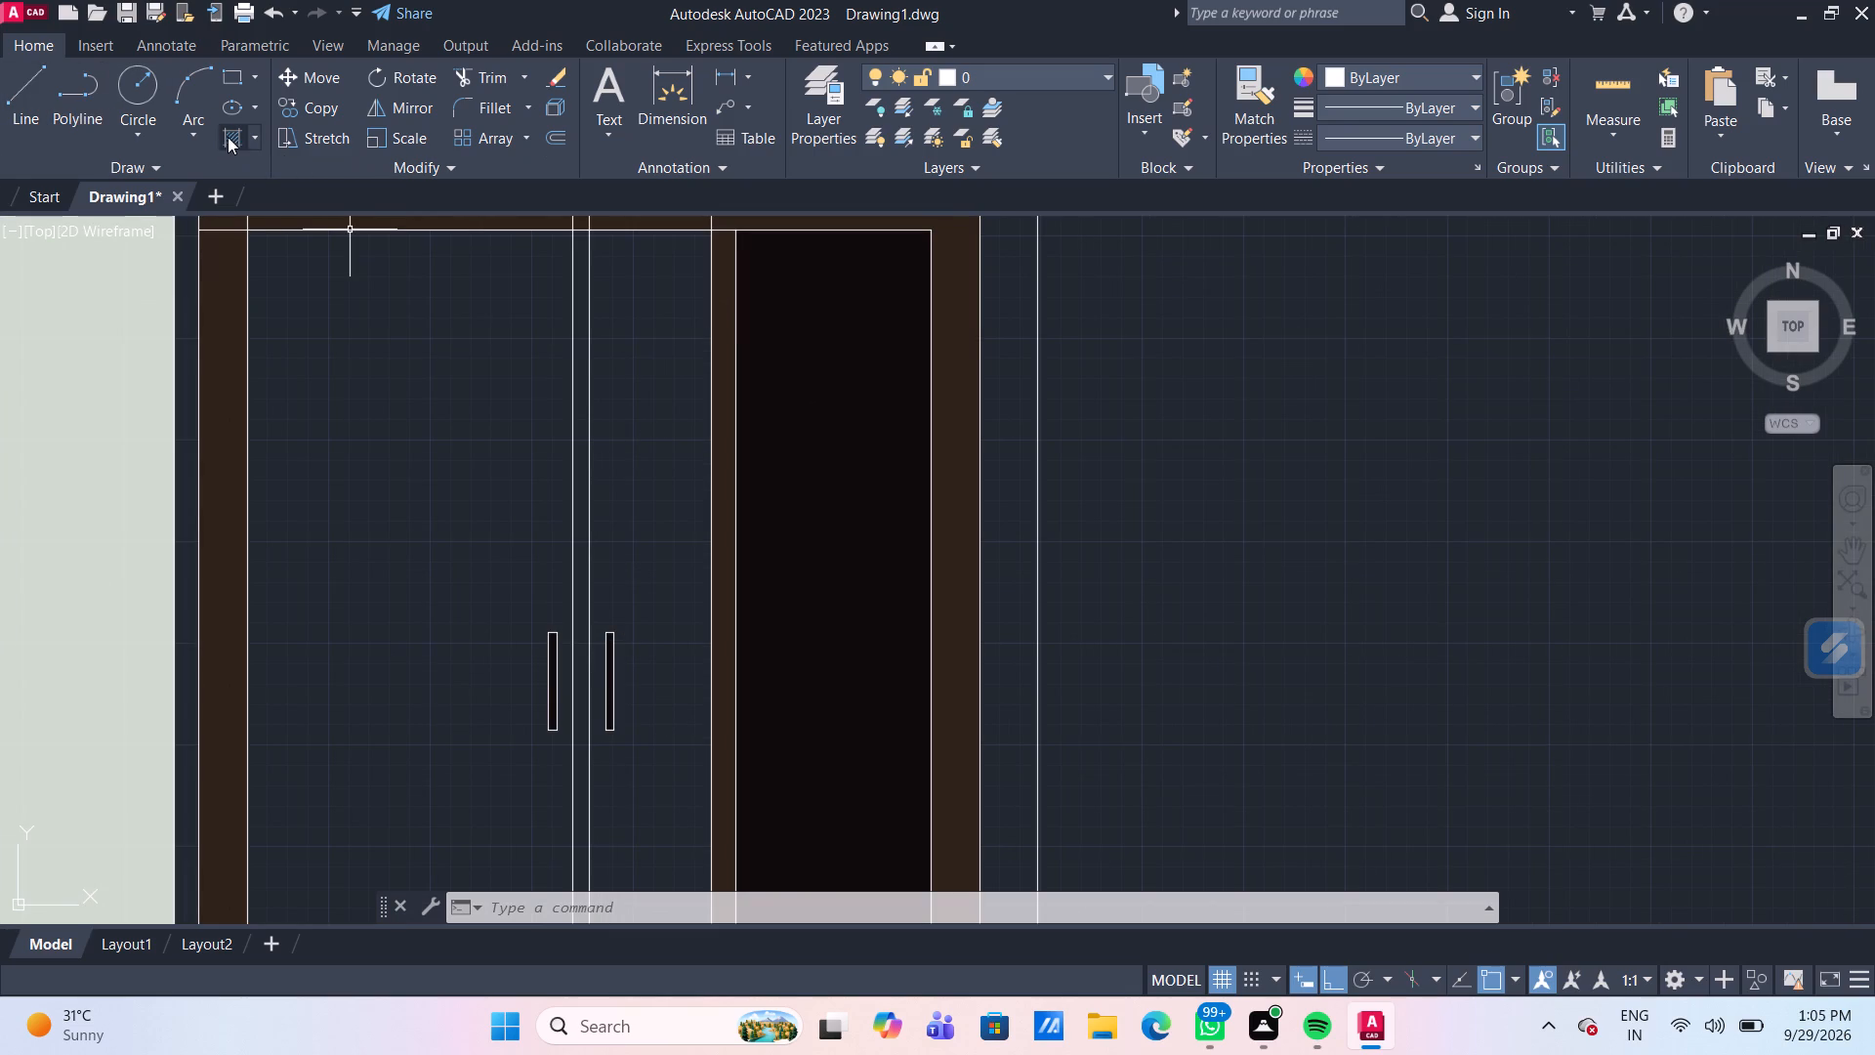
pyautogui.click(229, 138)
pyautogui.click(582, 382)
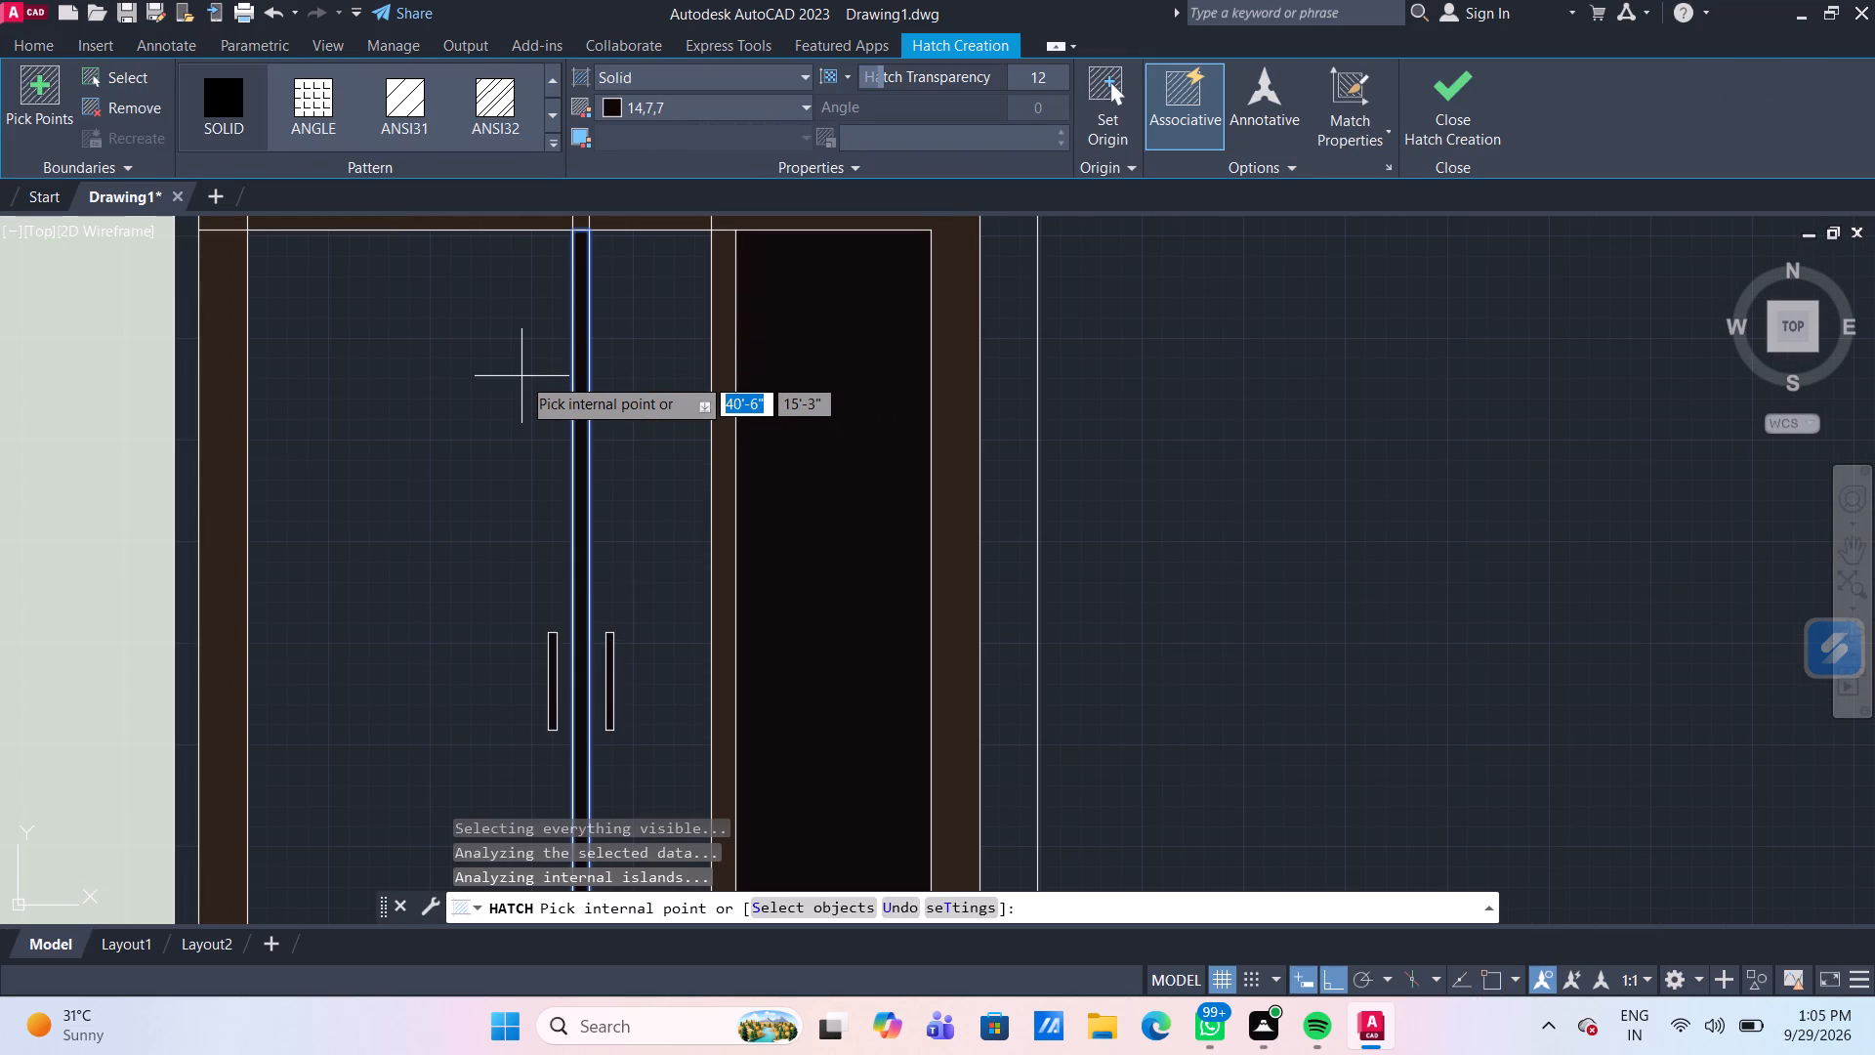
pyautogui.press('Escape')
# Hatch both leaves of the ground-floor entrance door with solid colour 84,71,64.
pyautogui.scroll(-1, 521, 376)
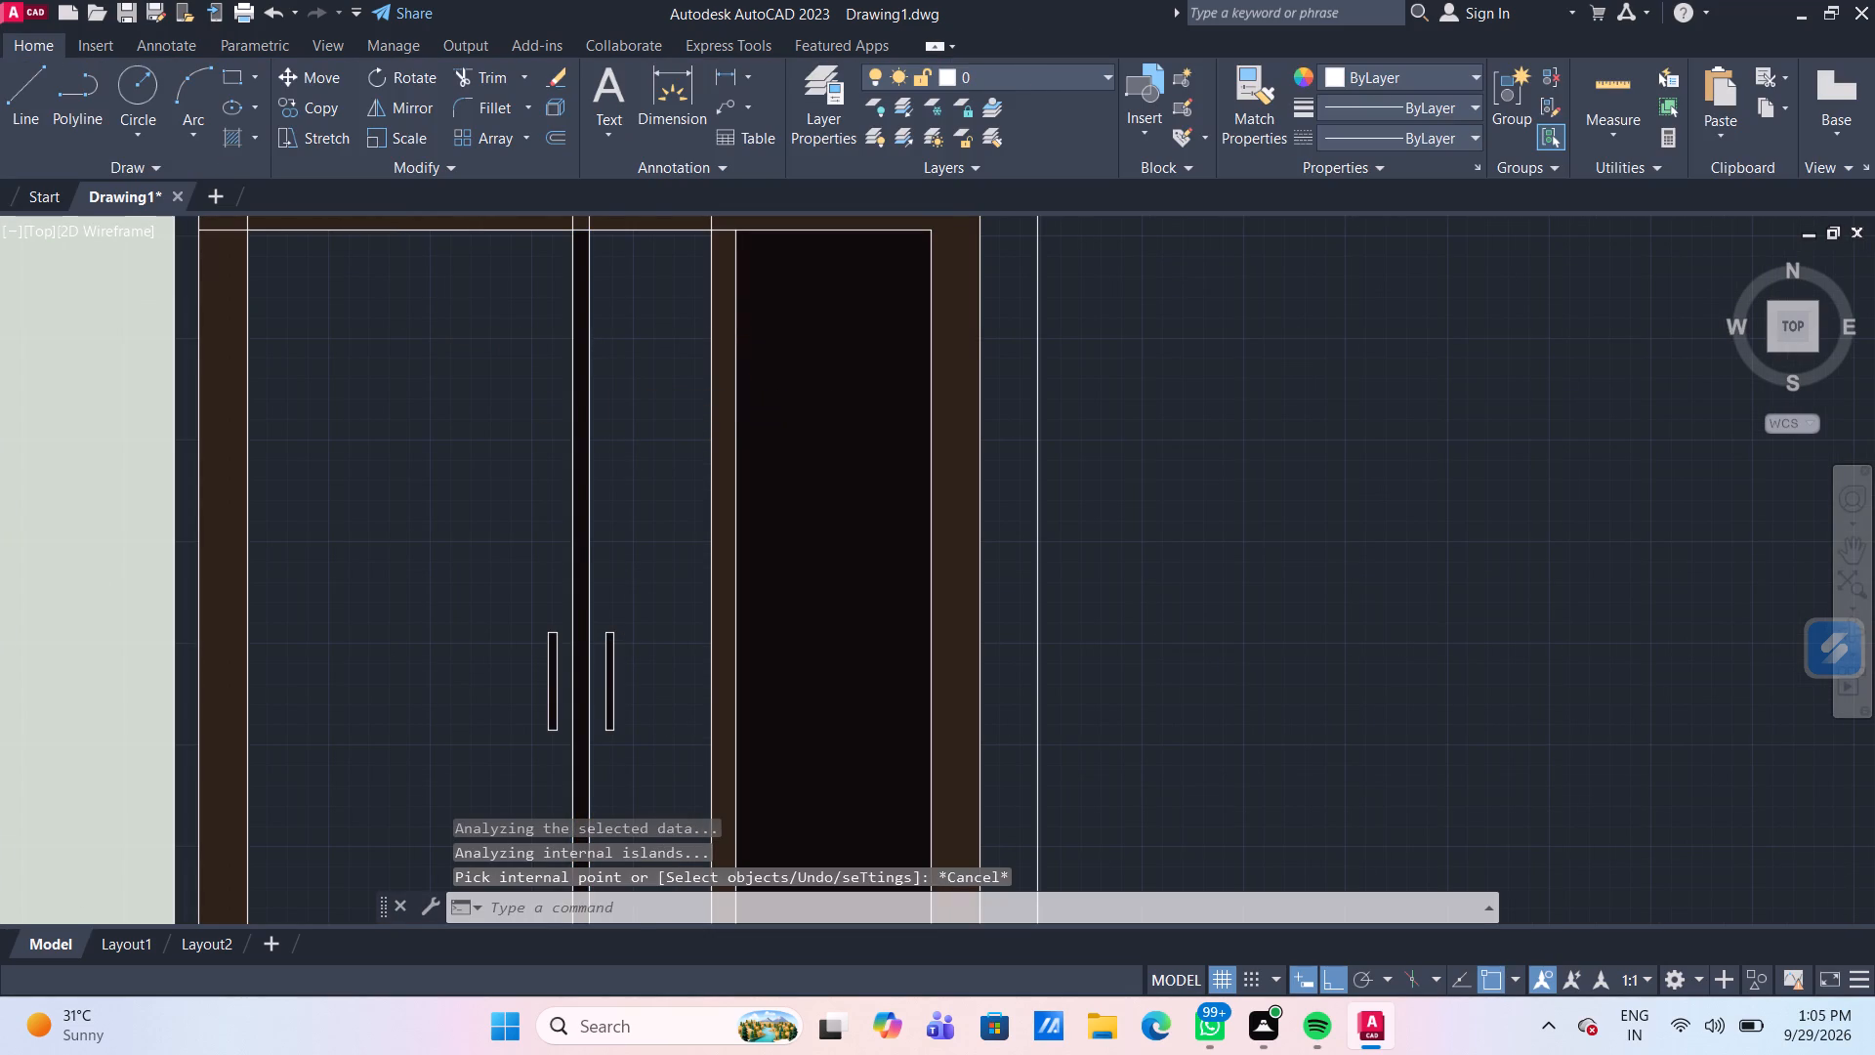
pyautogui.moveTo(497, 455); pyautogui.dragTo(467, 359, button='middle')
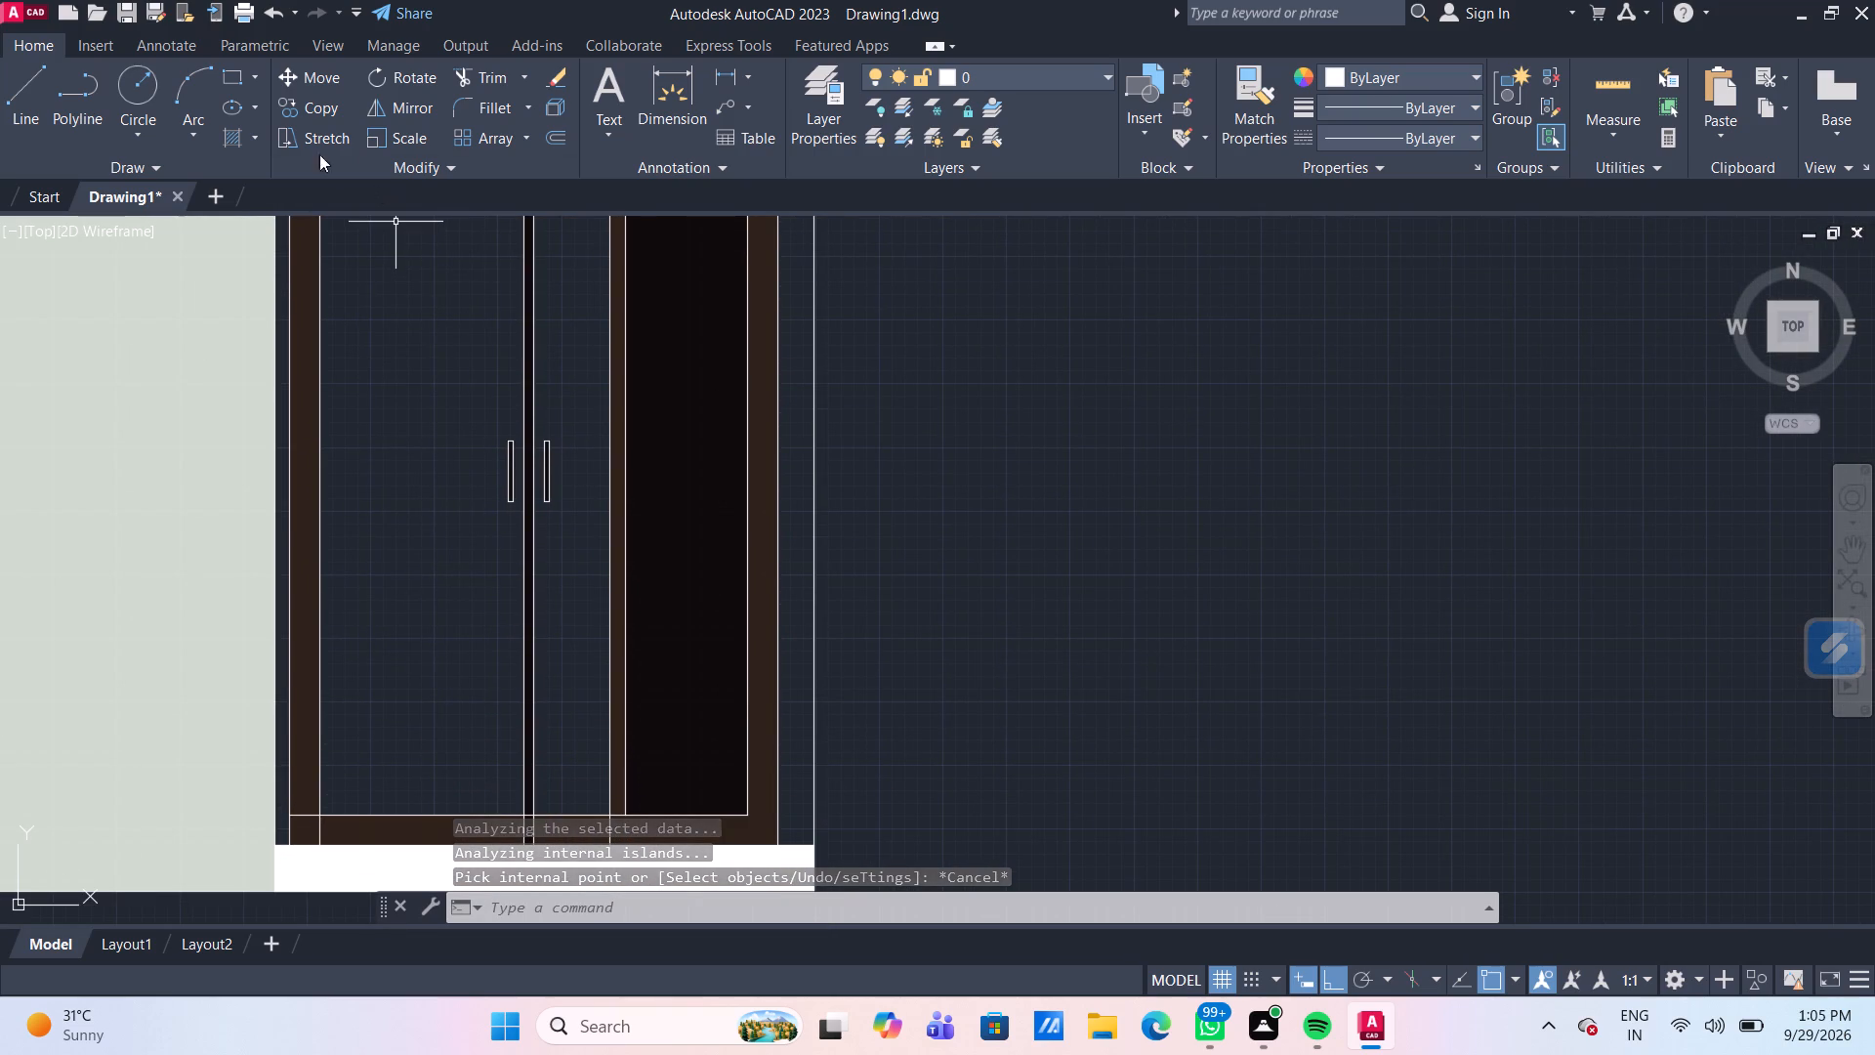
pyautogui.click(229, 135)
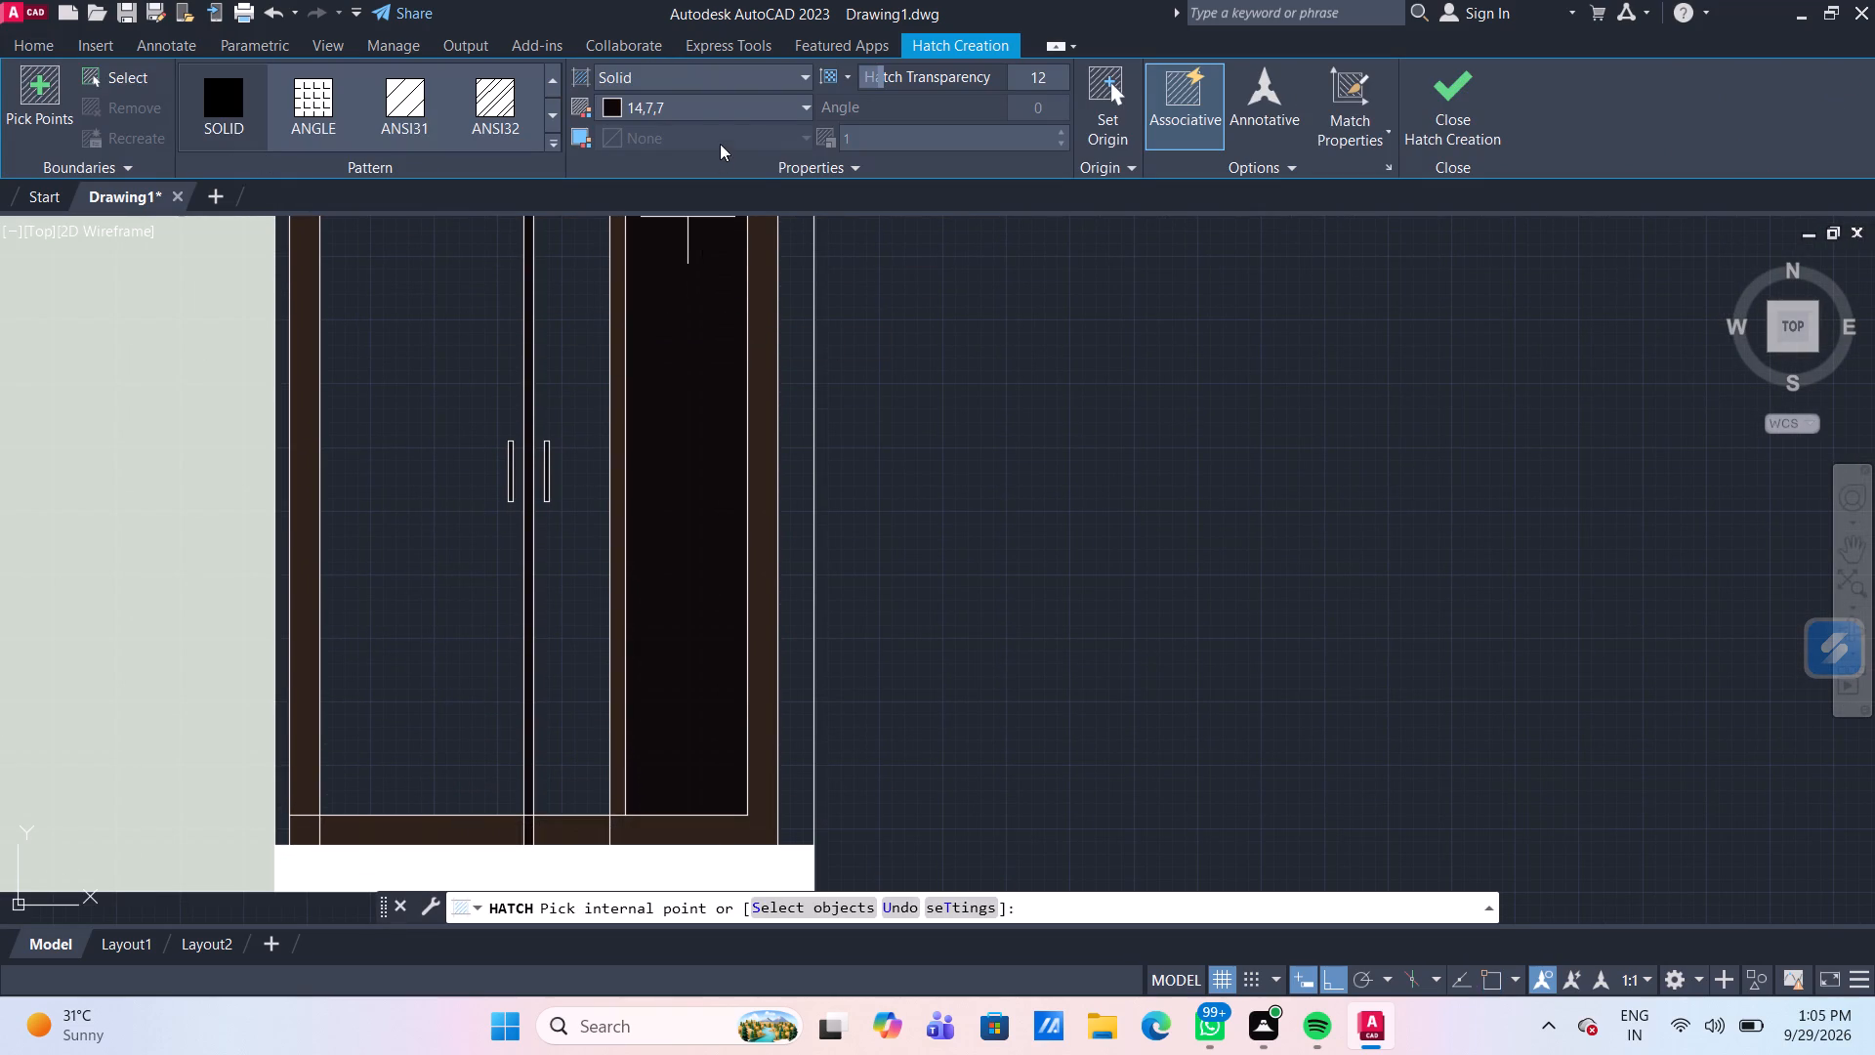
pyautogui.click(725, 114)
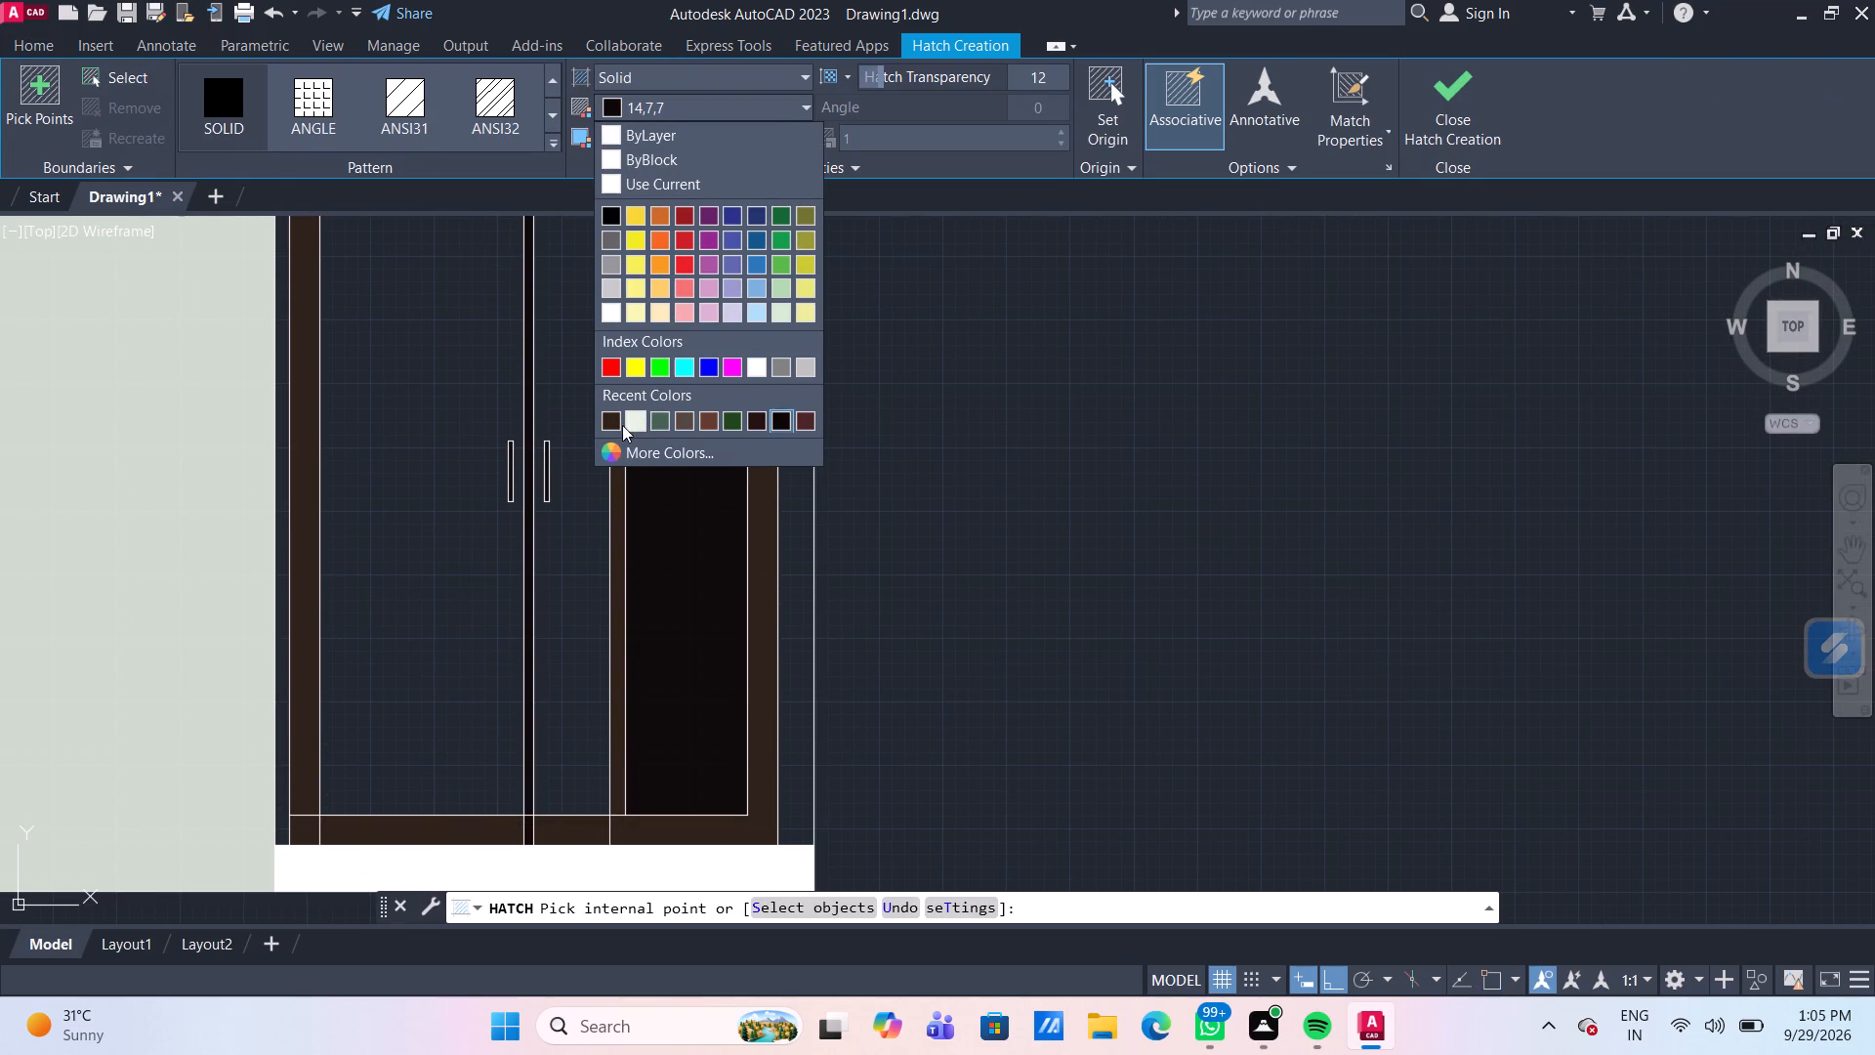
pyautogui.click(706, 424)
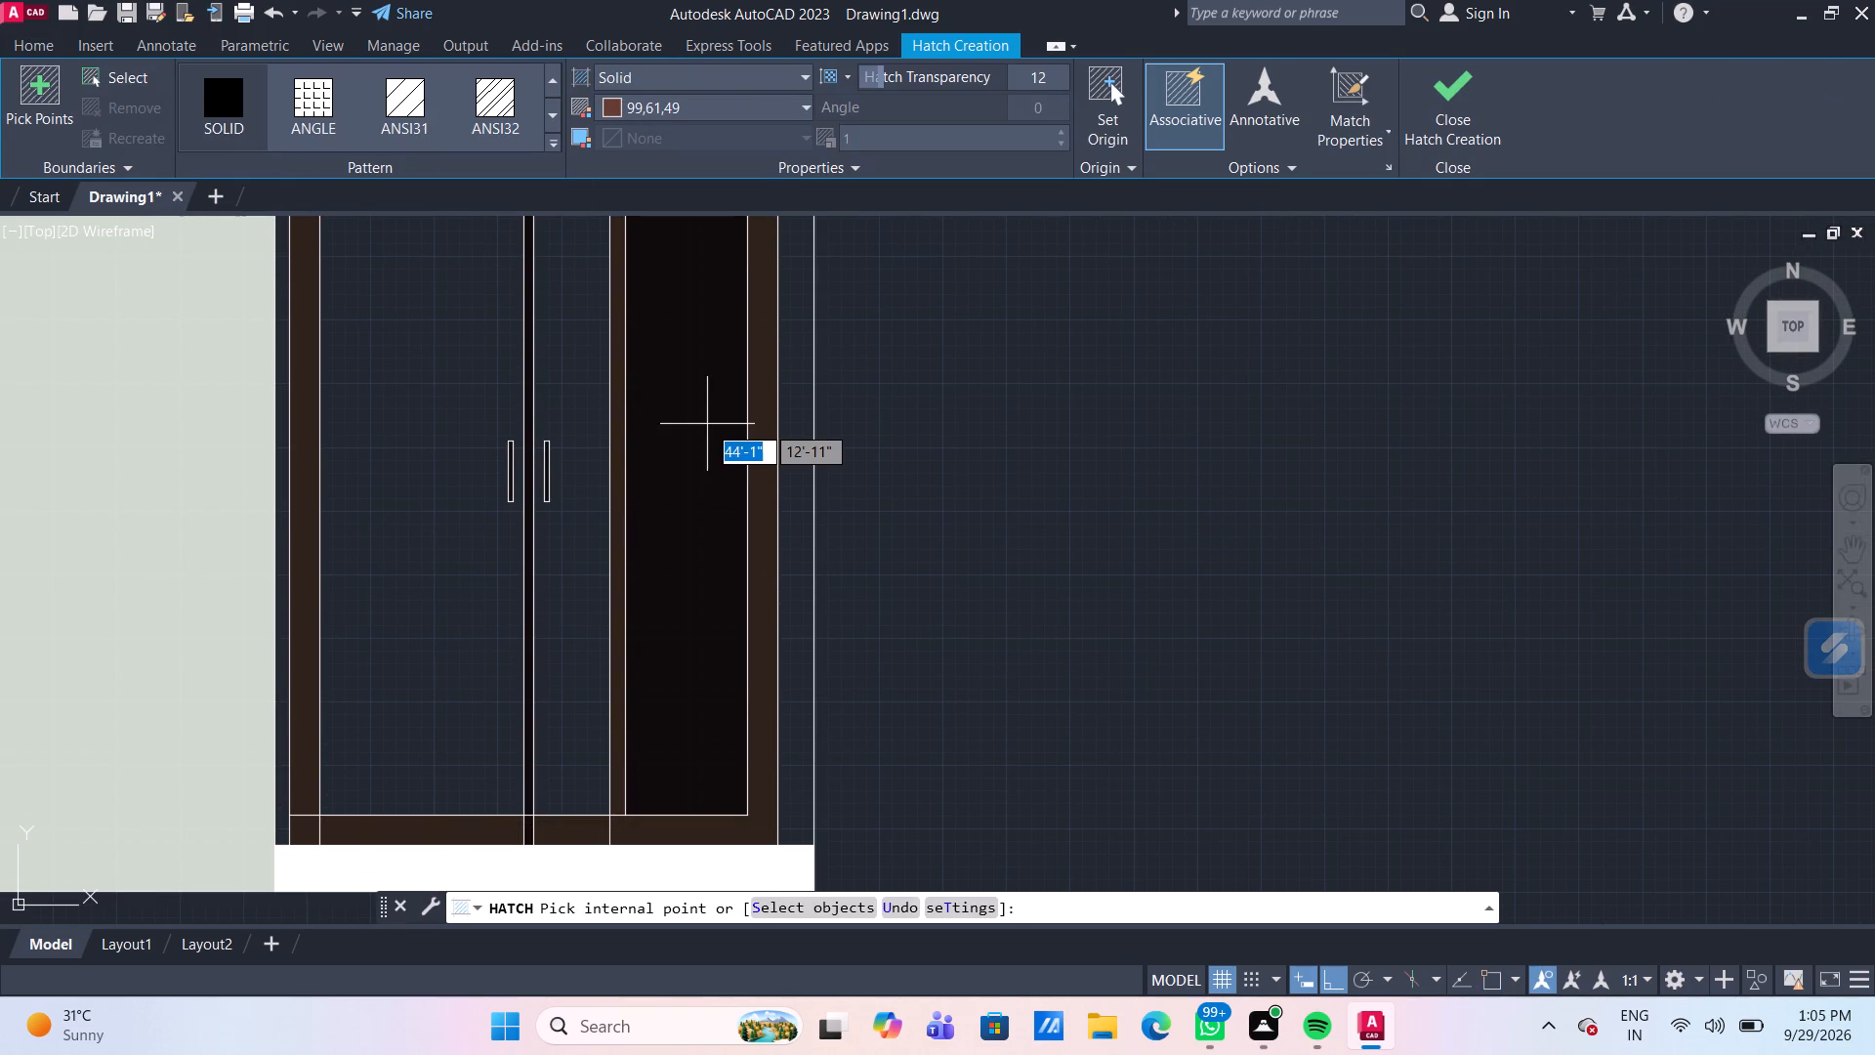
pyautogui.click(721, 105)
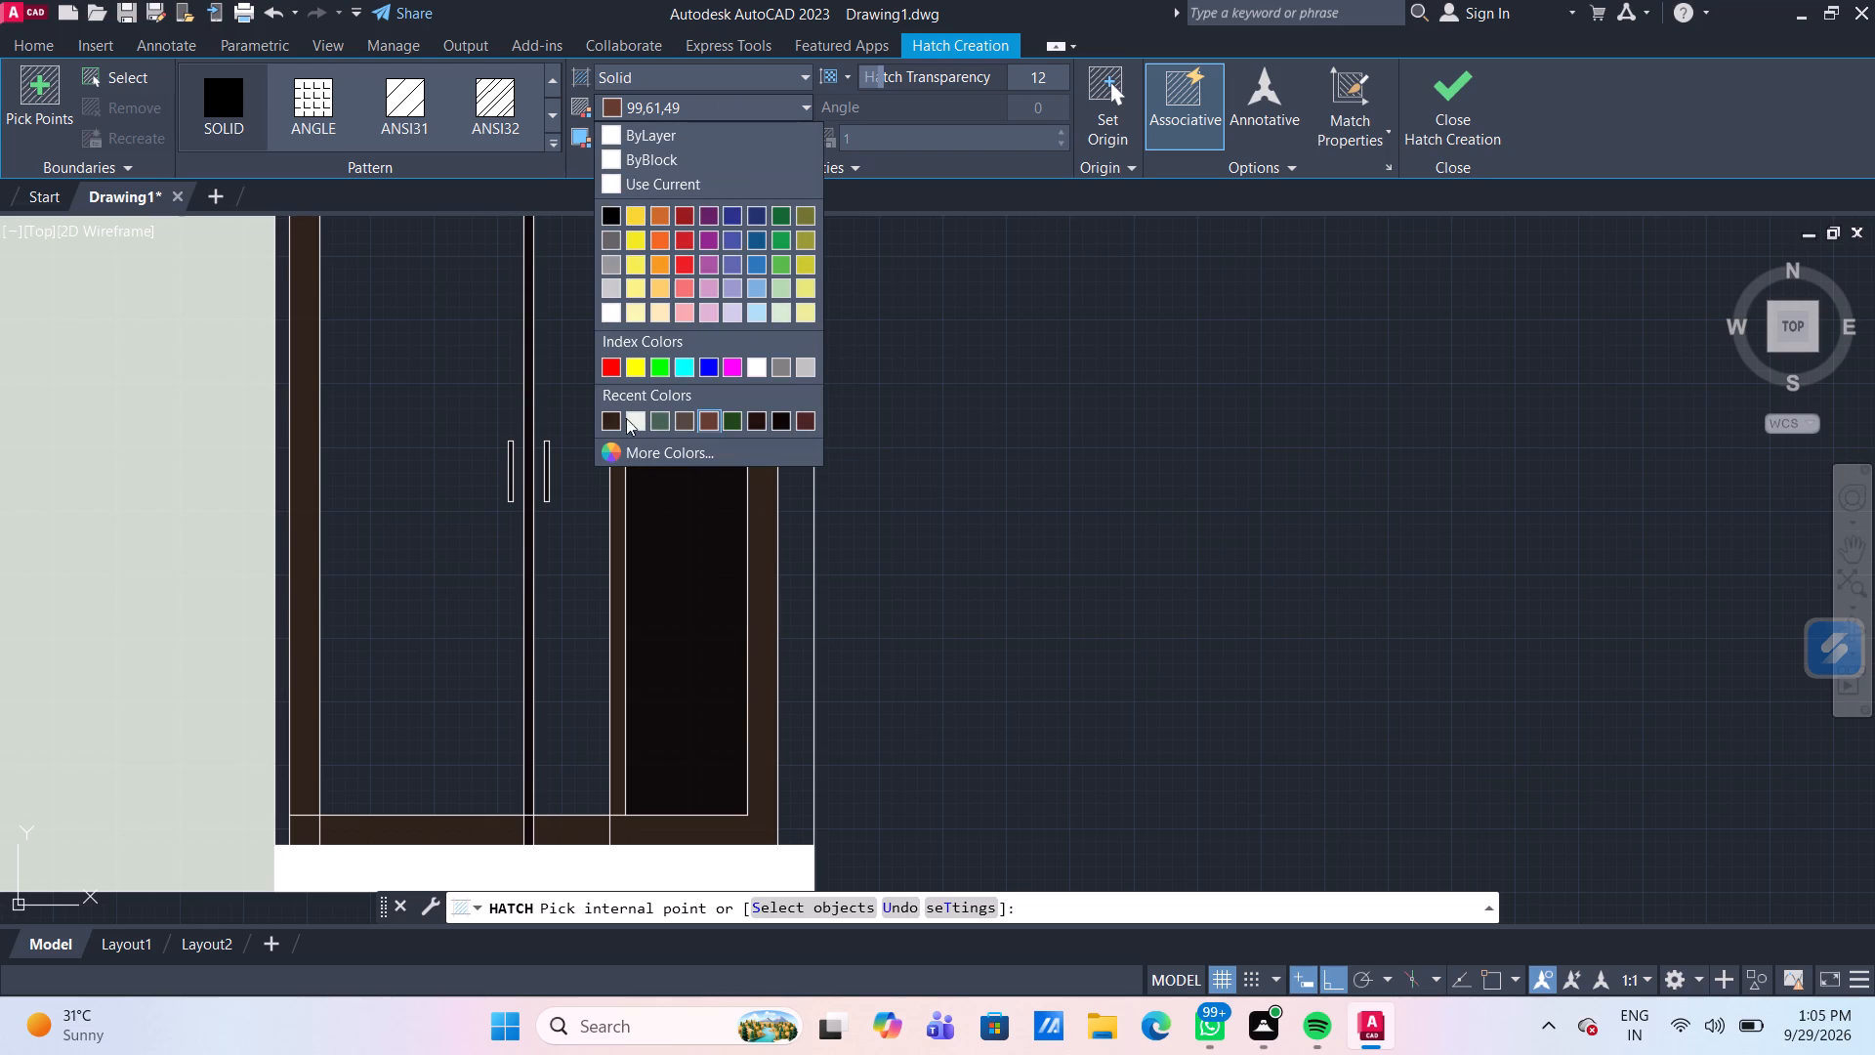
pyautogui.click(610, 417)
pyautogui.click(725, 106)
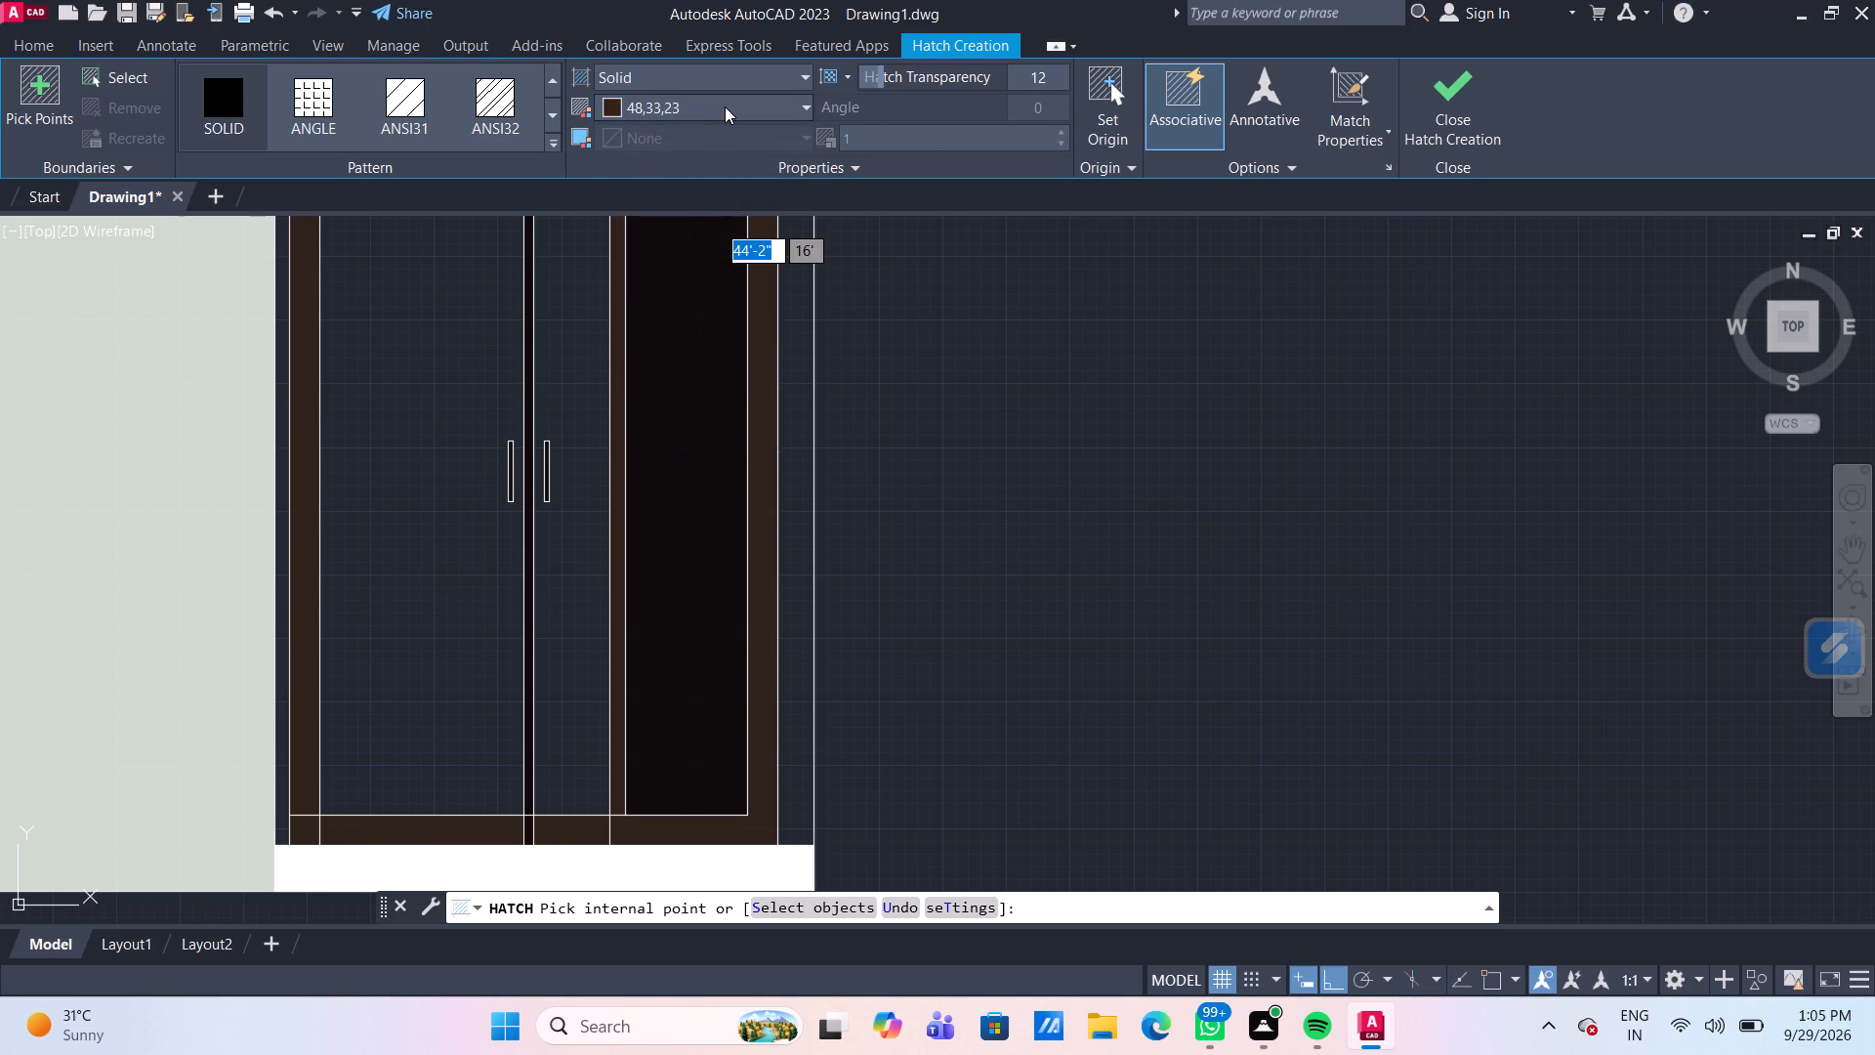
pyautogui.click(683, 417)
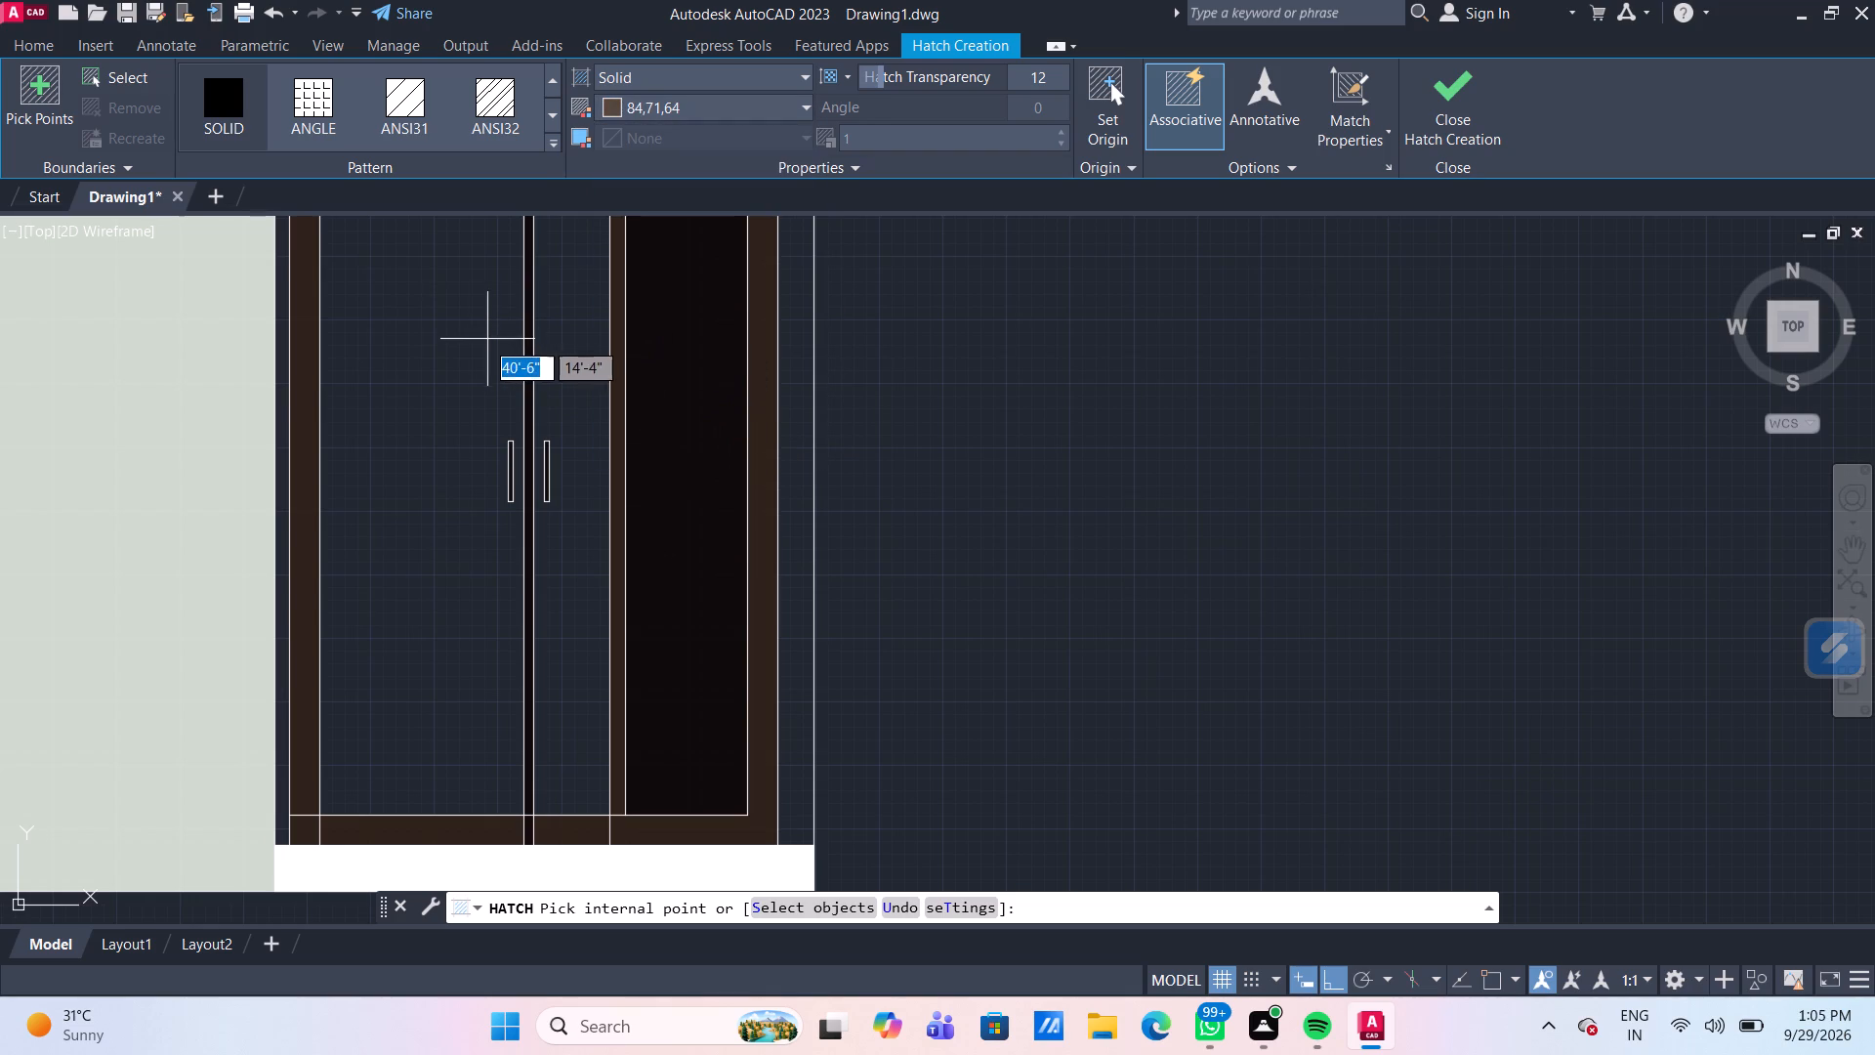
pyautogui.click(478, 345)
pyautogui.click(581, 344)
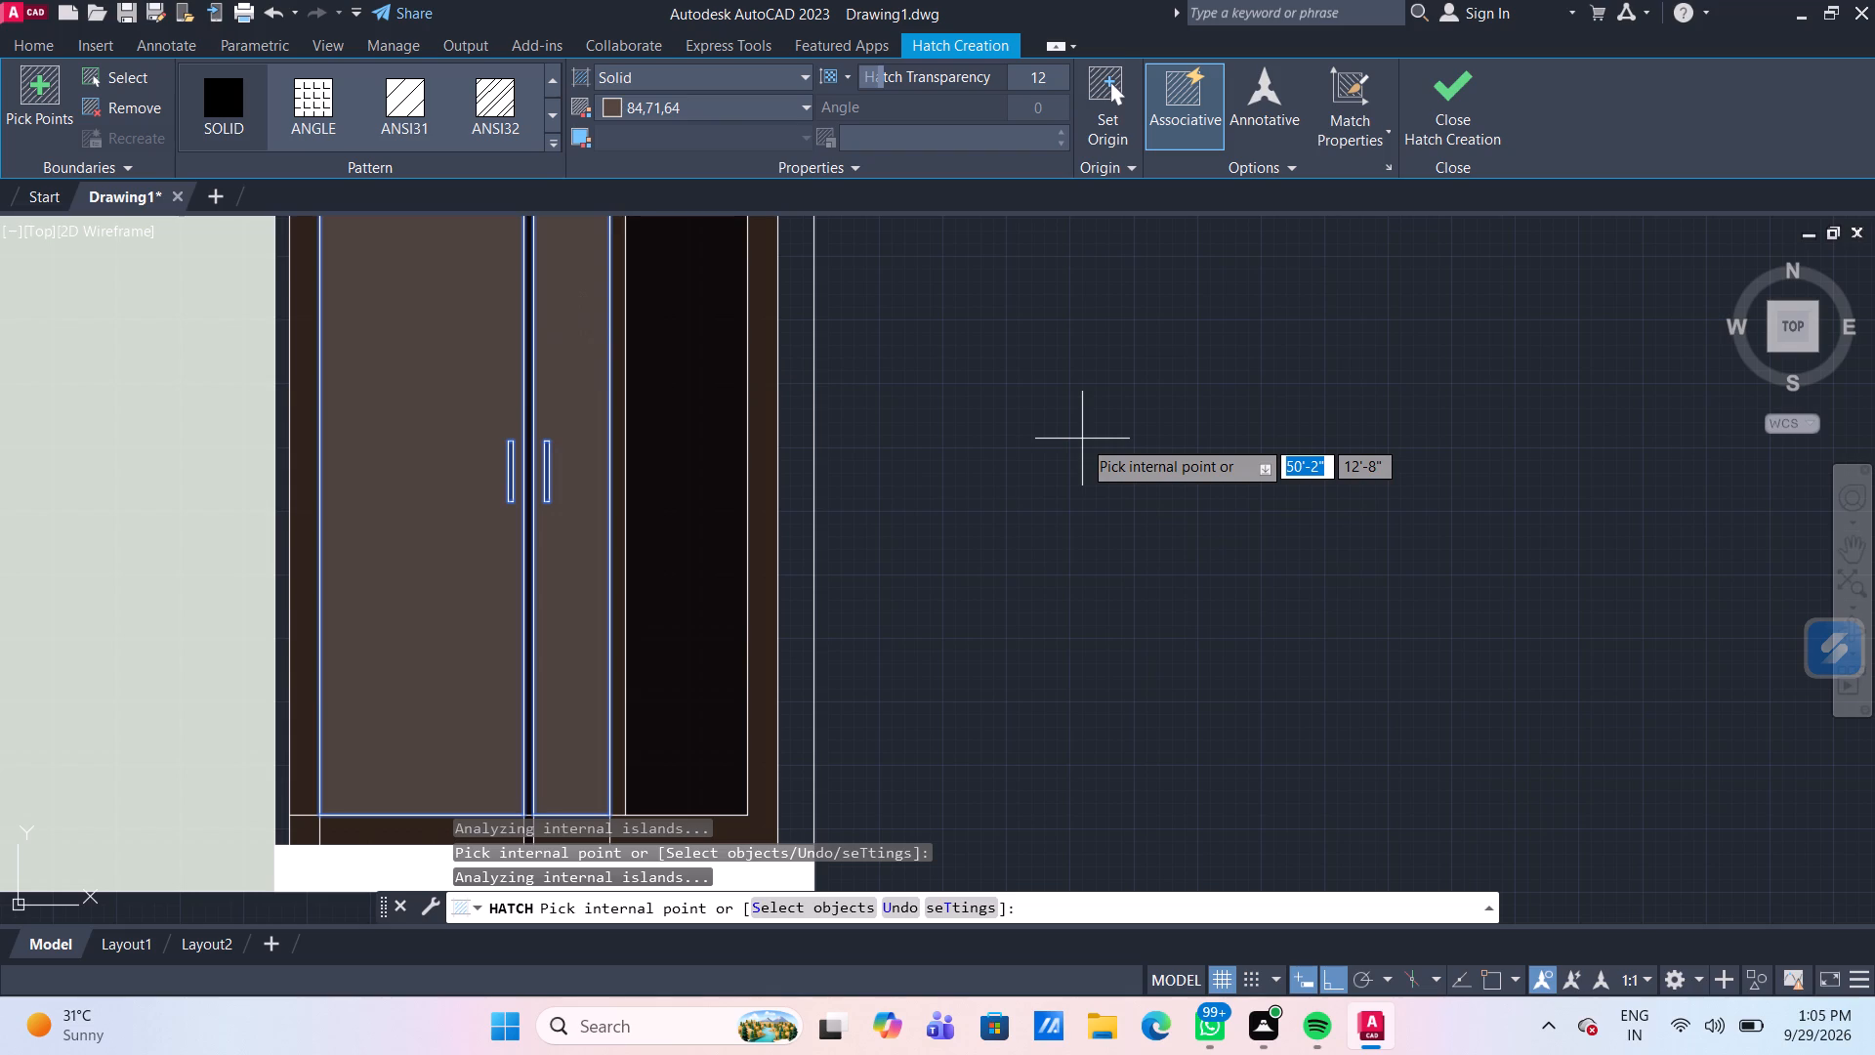
pyautogui.press('Escape')
# Examine the coloured elevation and the hatch colour of the green wall around the ground-floor window.
pyautogui.scroll(-2, 1082, 439)
pyautogui.moveTo(1093, 443); pyautogui.dragTo(1062, 578, button='middle')
pyautogui.scroll(-1, 1085, 507)
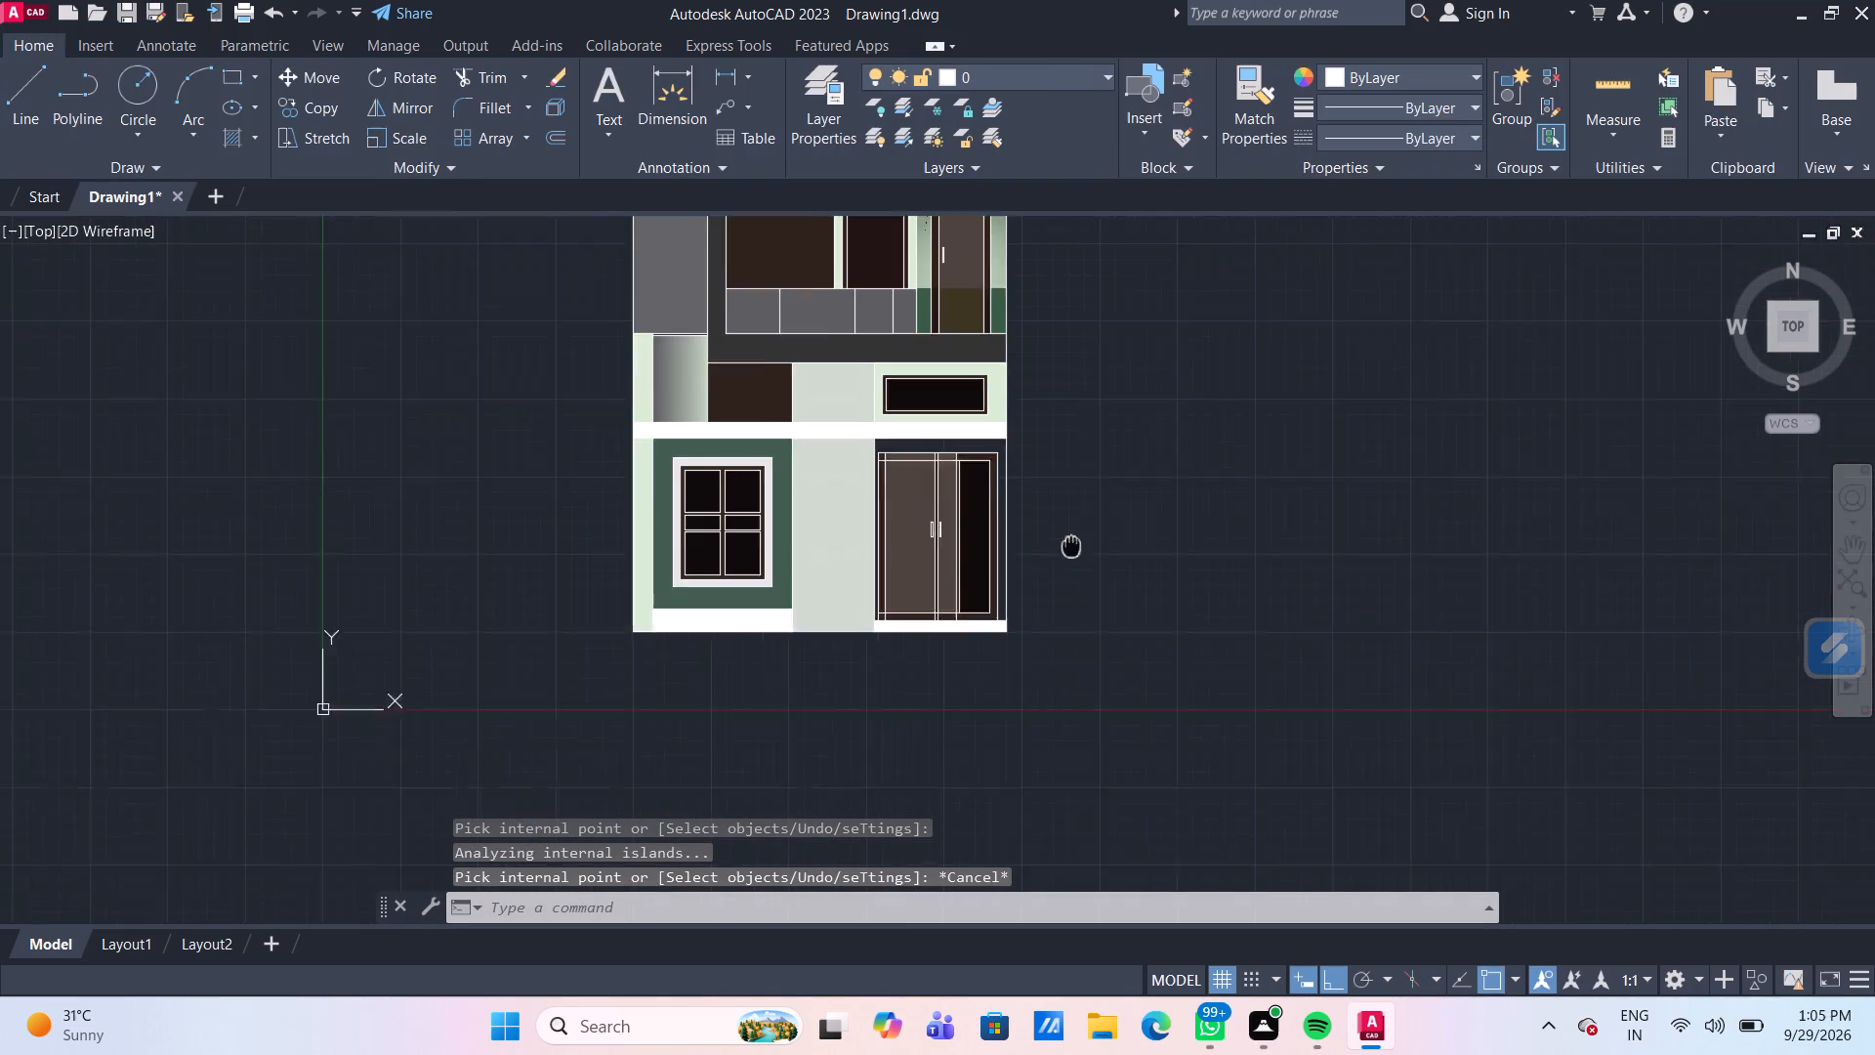
pyautogui.moveTo(1062, 578); pyautogui.dragTo(1034, 667, button='middle')
pyautogui.moveTo(1253, 456); pyautogui.dragTo(1190, 529, button='middle')
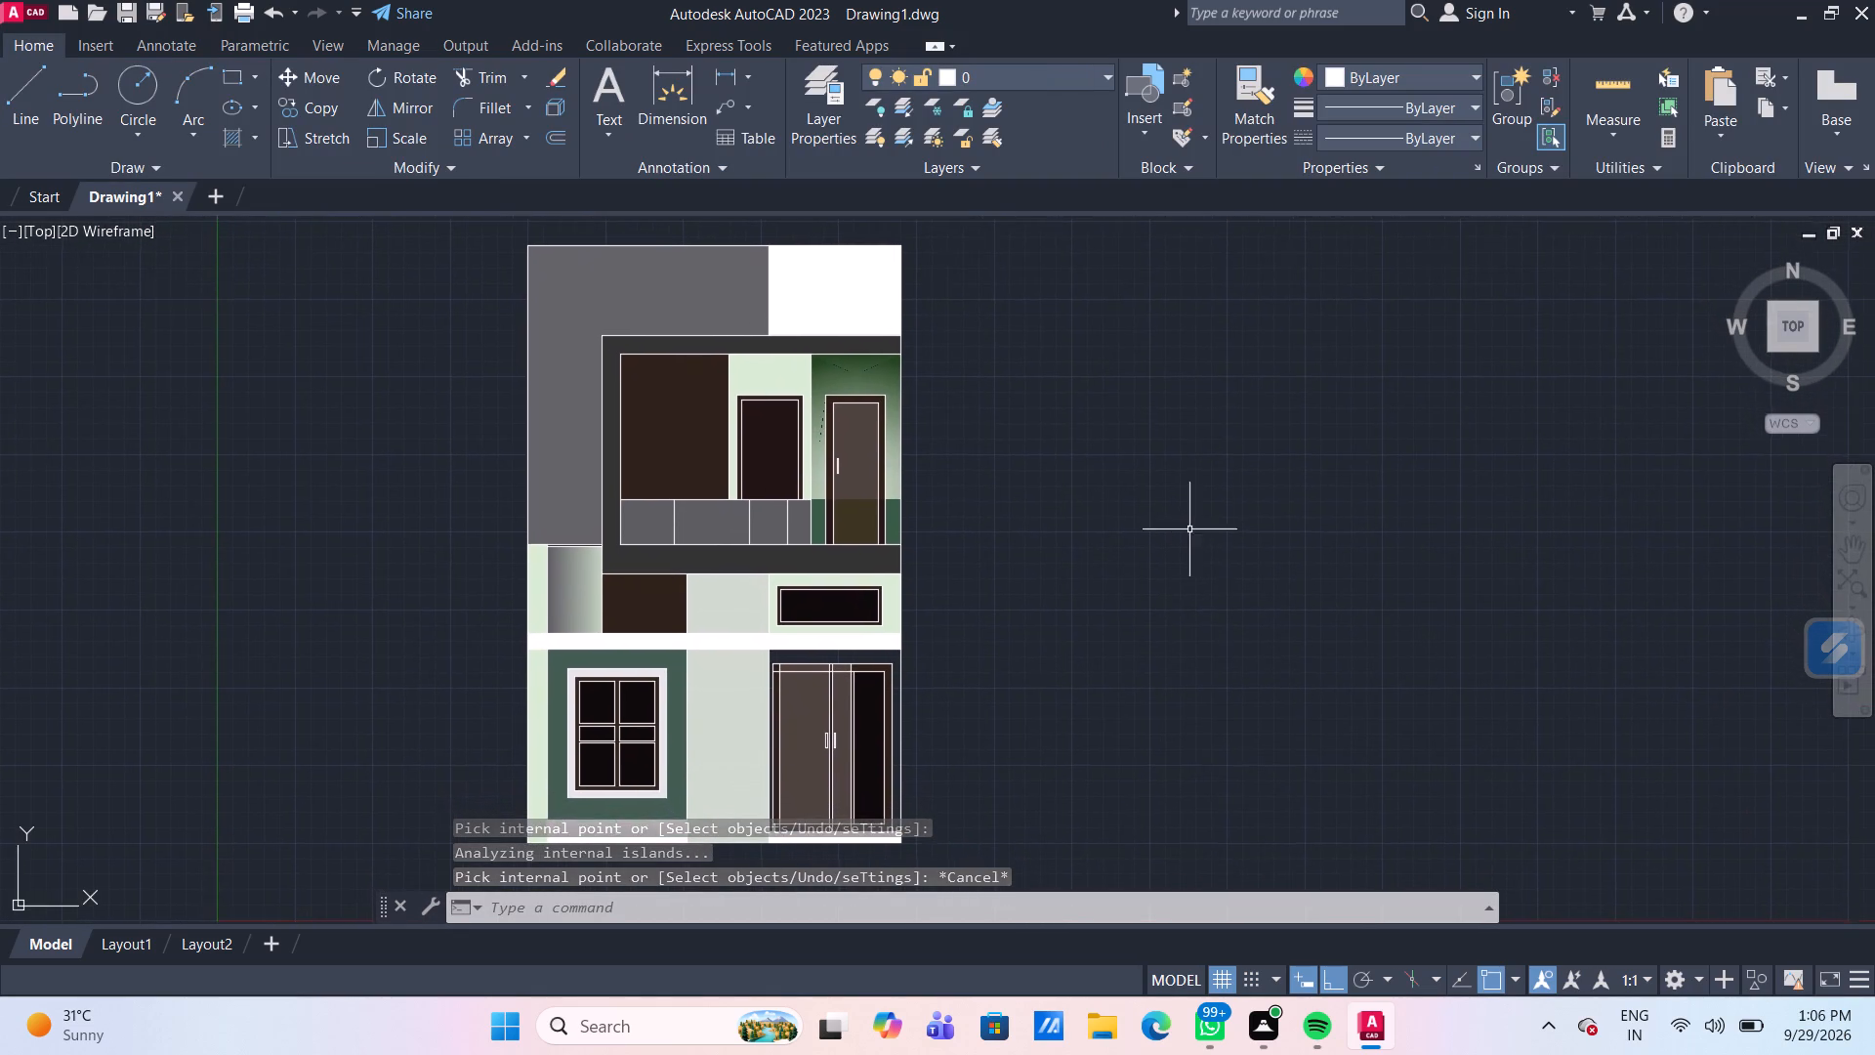
pyautogui.scroll(2, 992, 688)
pyautogui.moveTo(992, 685); pyautogui.dragTo(1006, 583, button='middle')
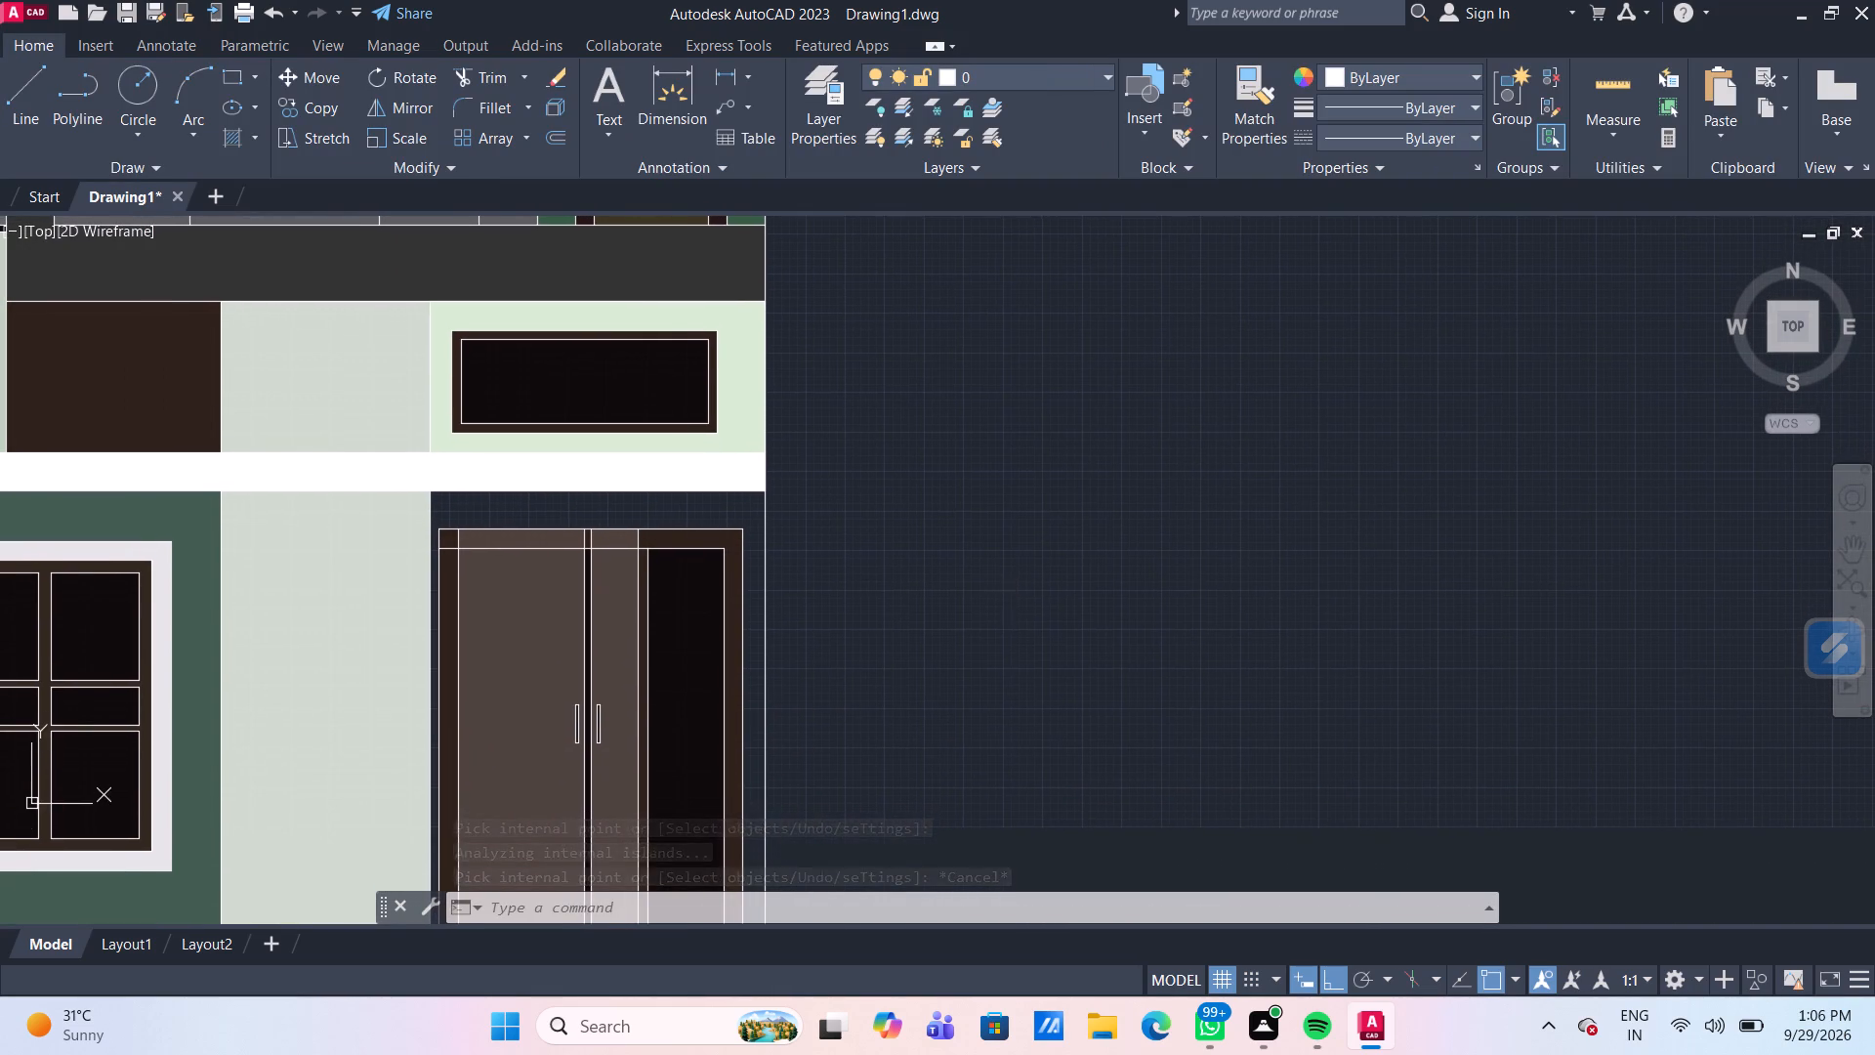
pyautogui.moveTo(1012, 657); pyautogui.dragTo(1077, 595, button='middle')
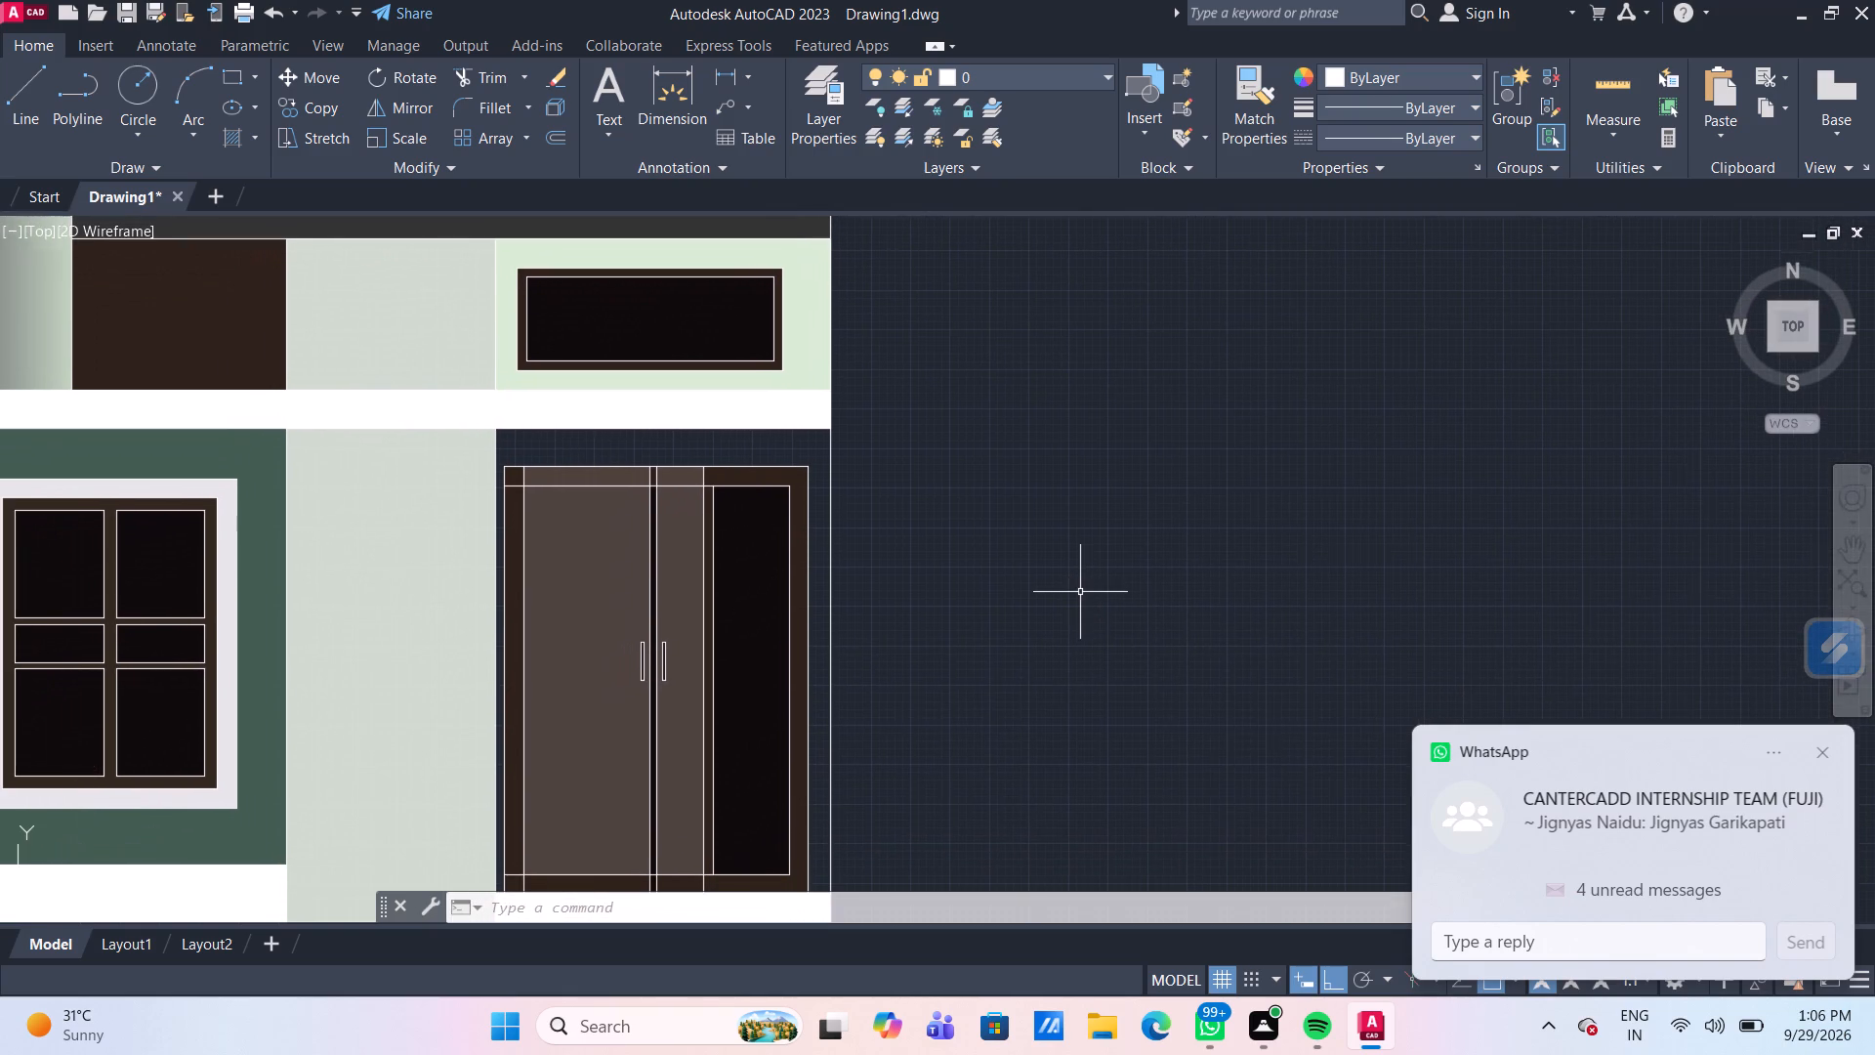
pyautogui.scroll(-1, 1080, 590)
pyautogui.scroll(2, 651, 551)
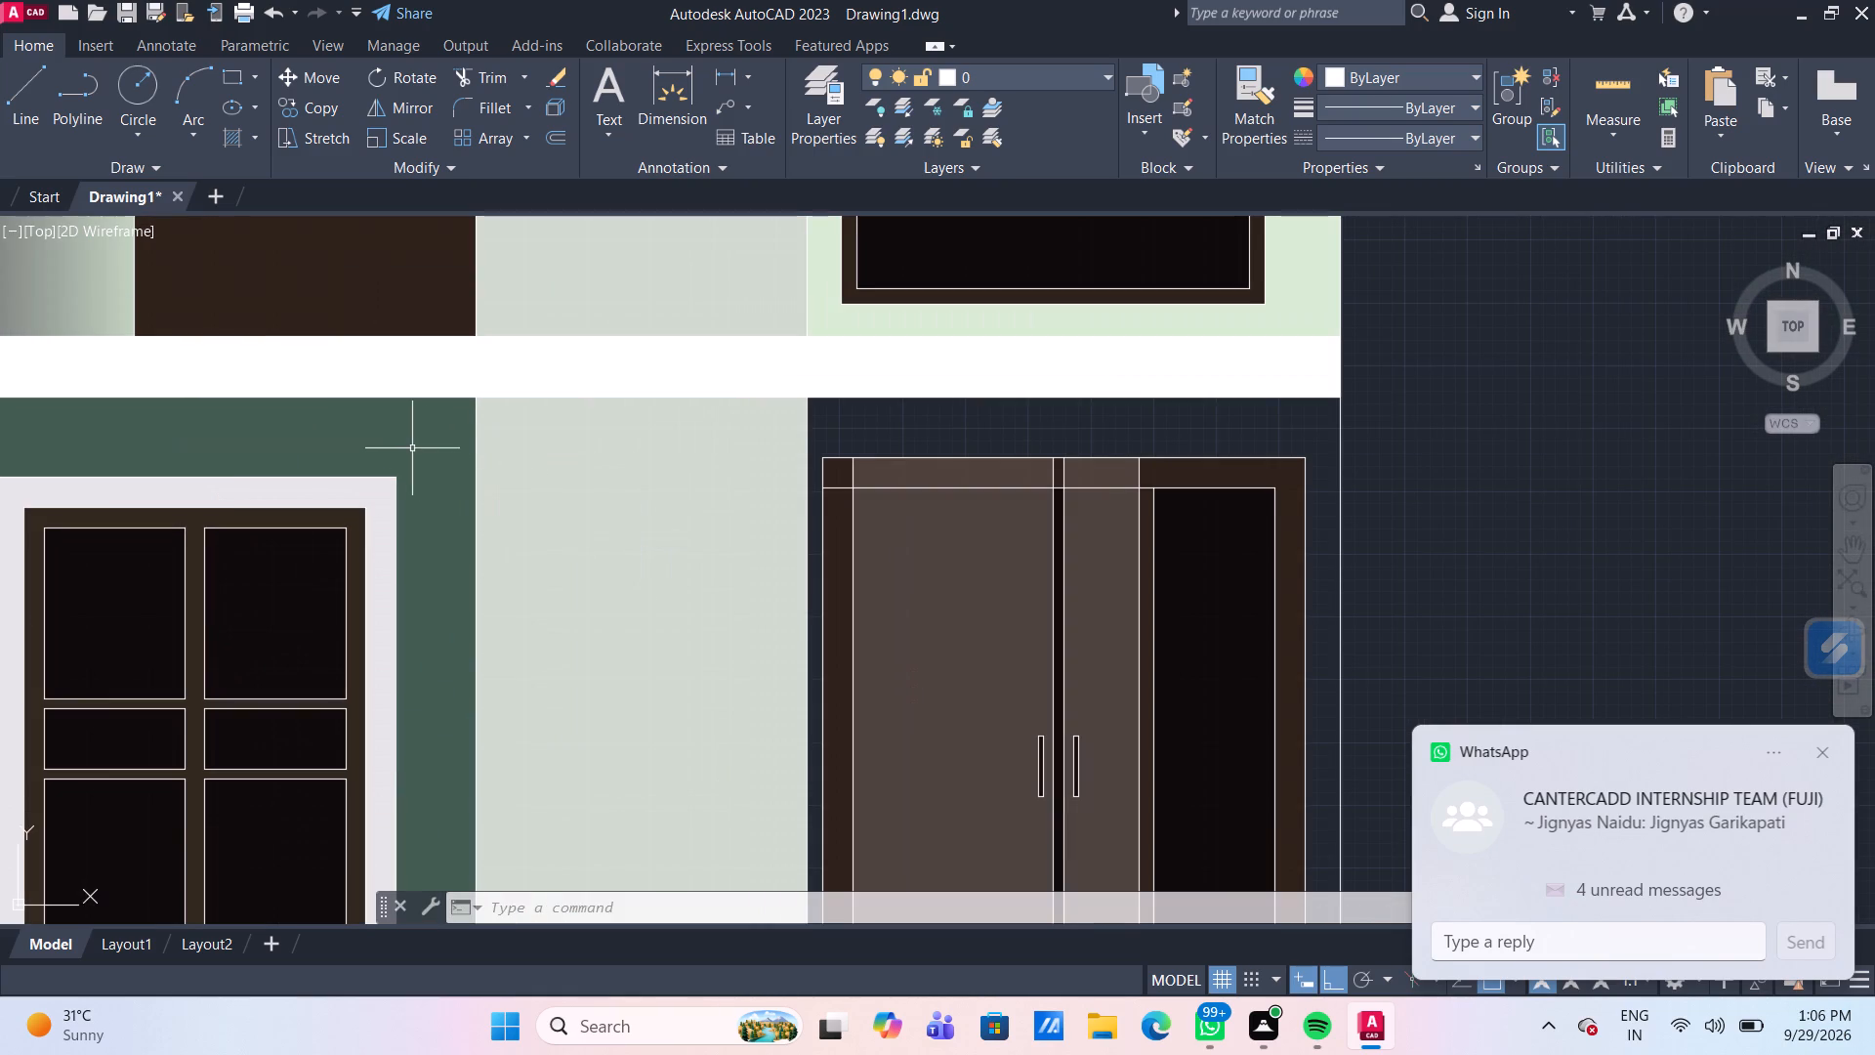
pyautogui.click(412, 448)
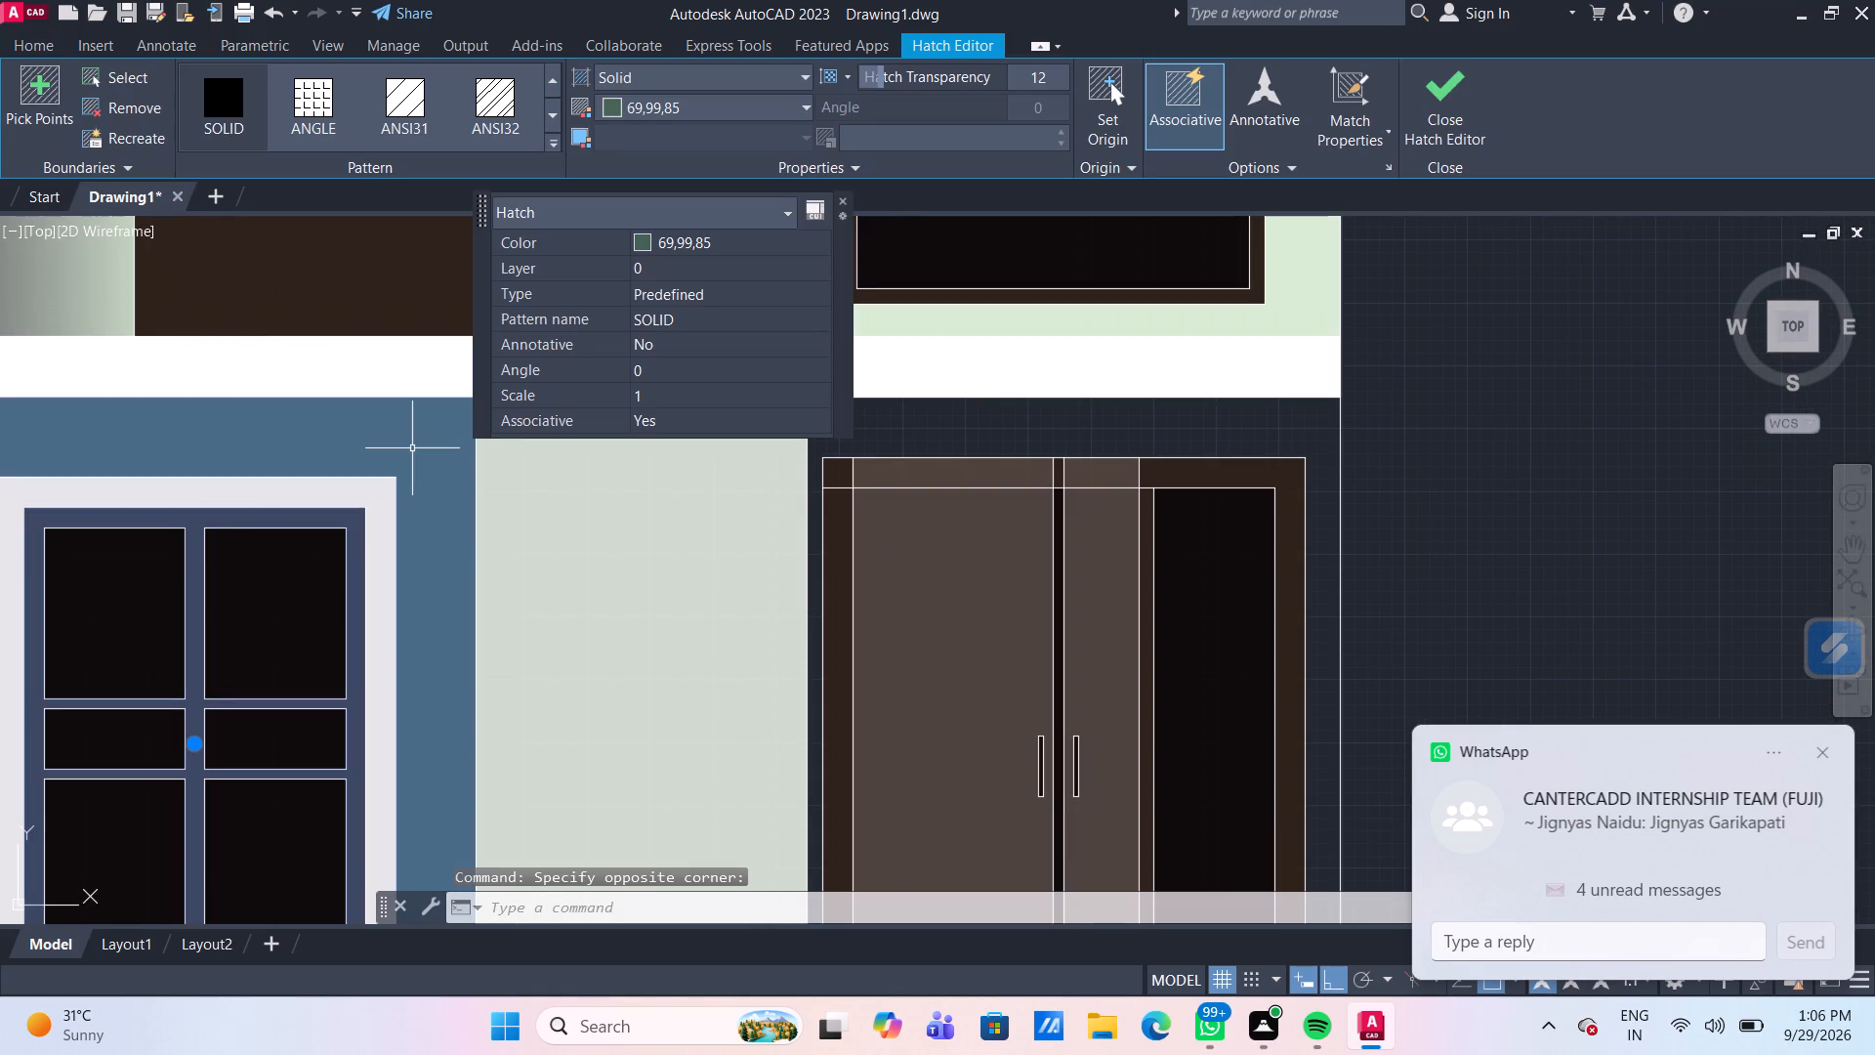
pyautogui.press('Escape')
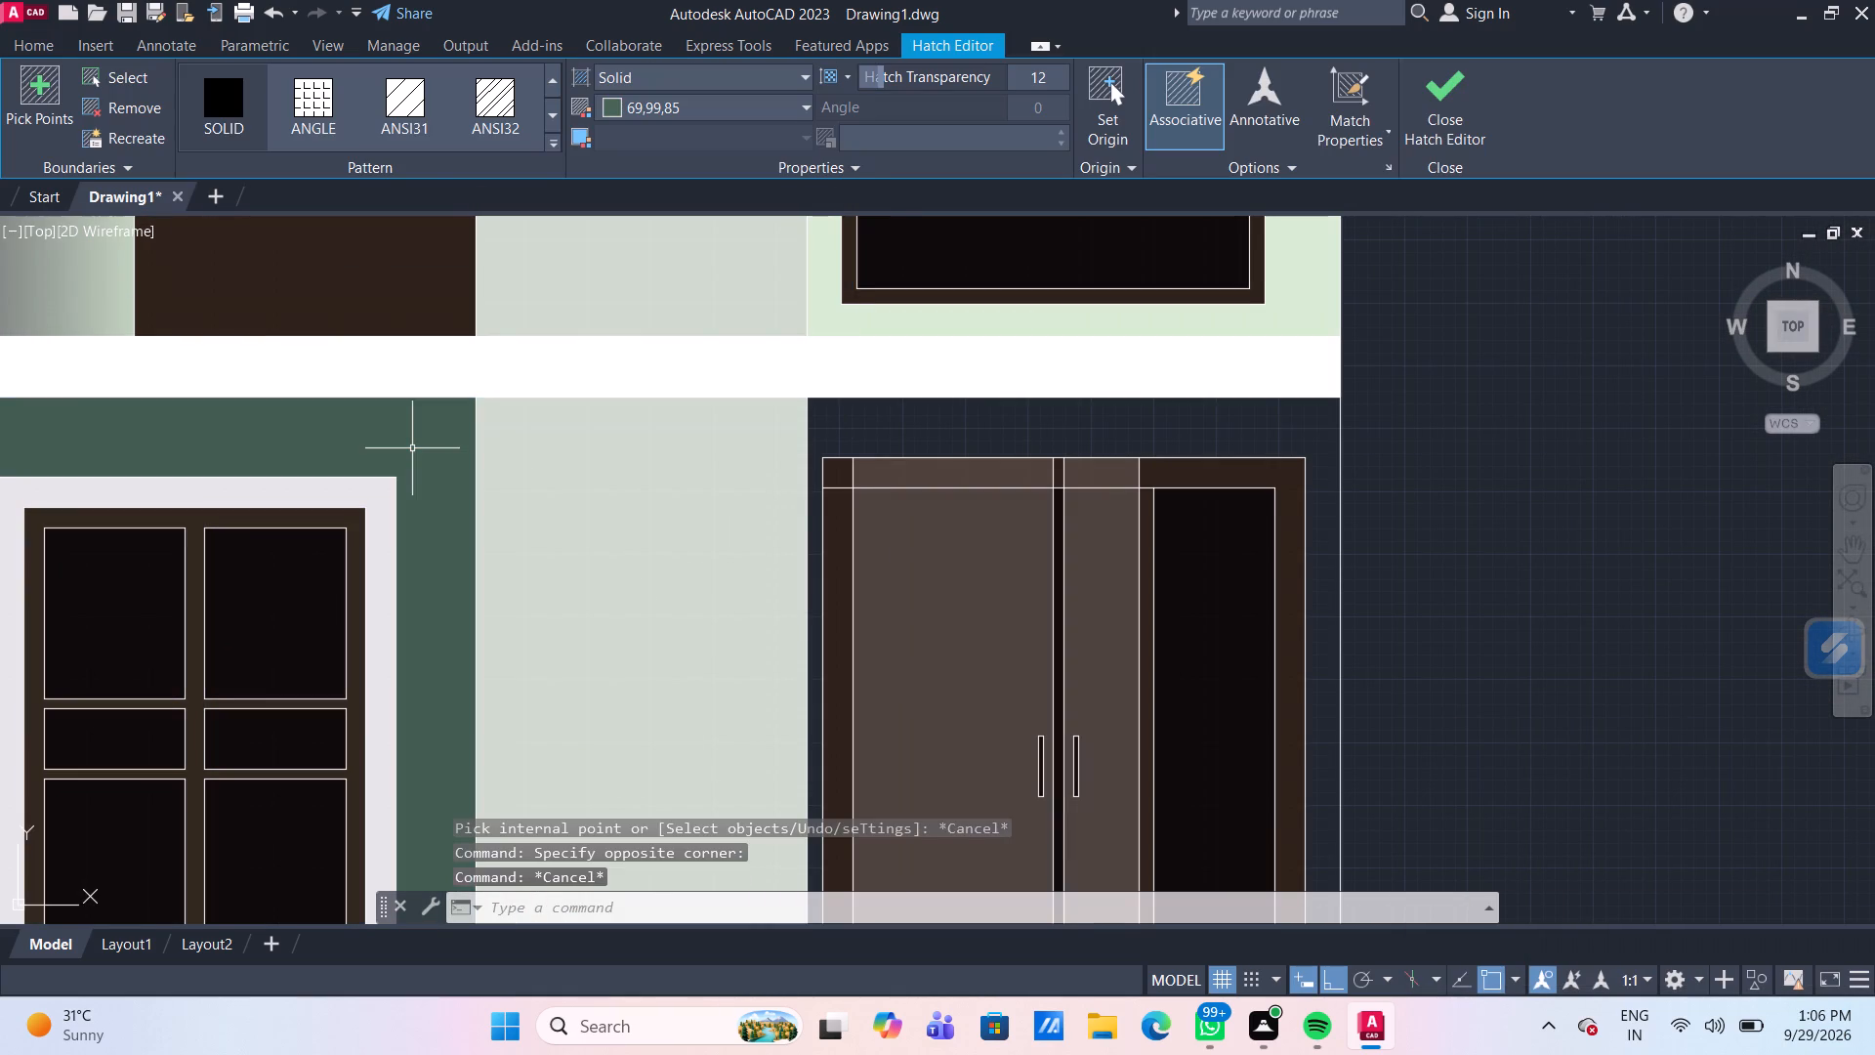
# Hatch the wall area around the ground-floor entrance door frame with solid colour 69,99,85.
pyautogui.scroll(-2, 412, 448)
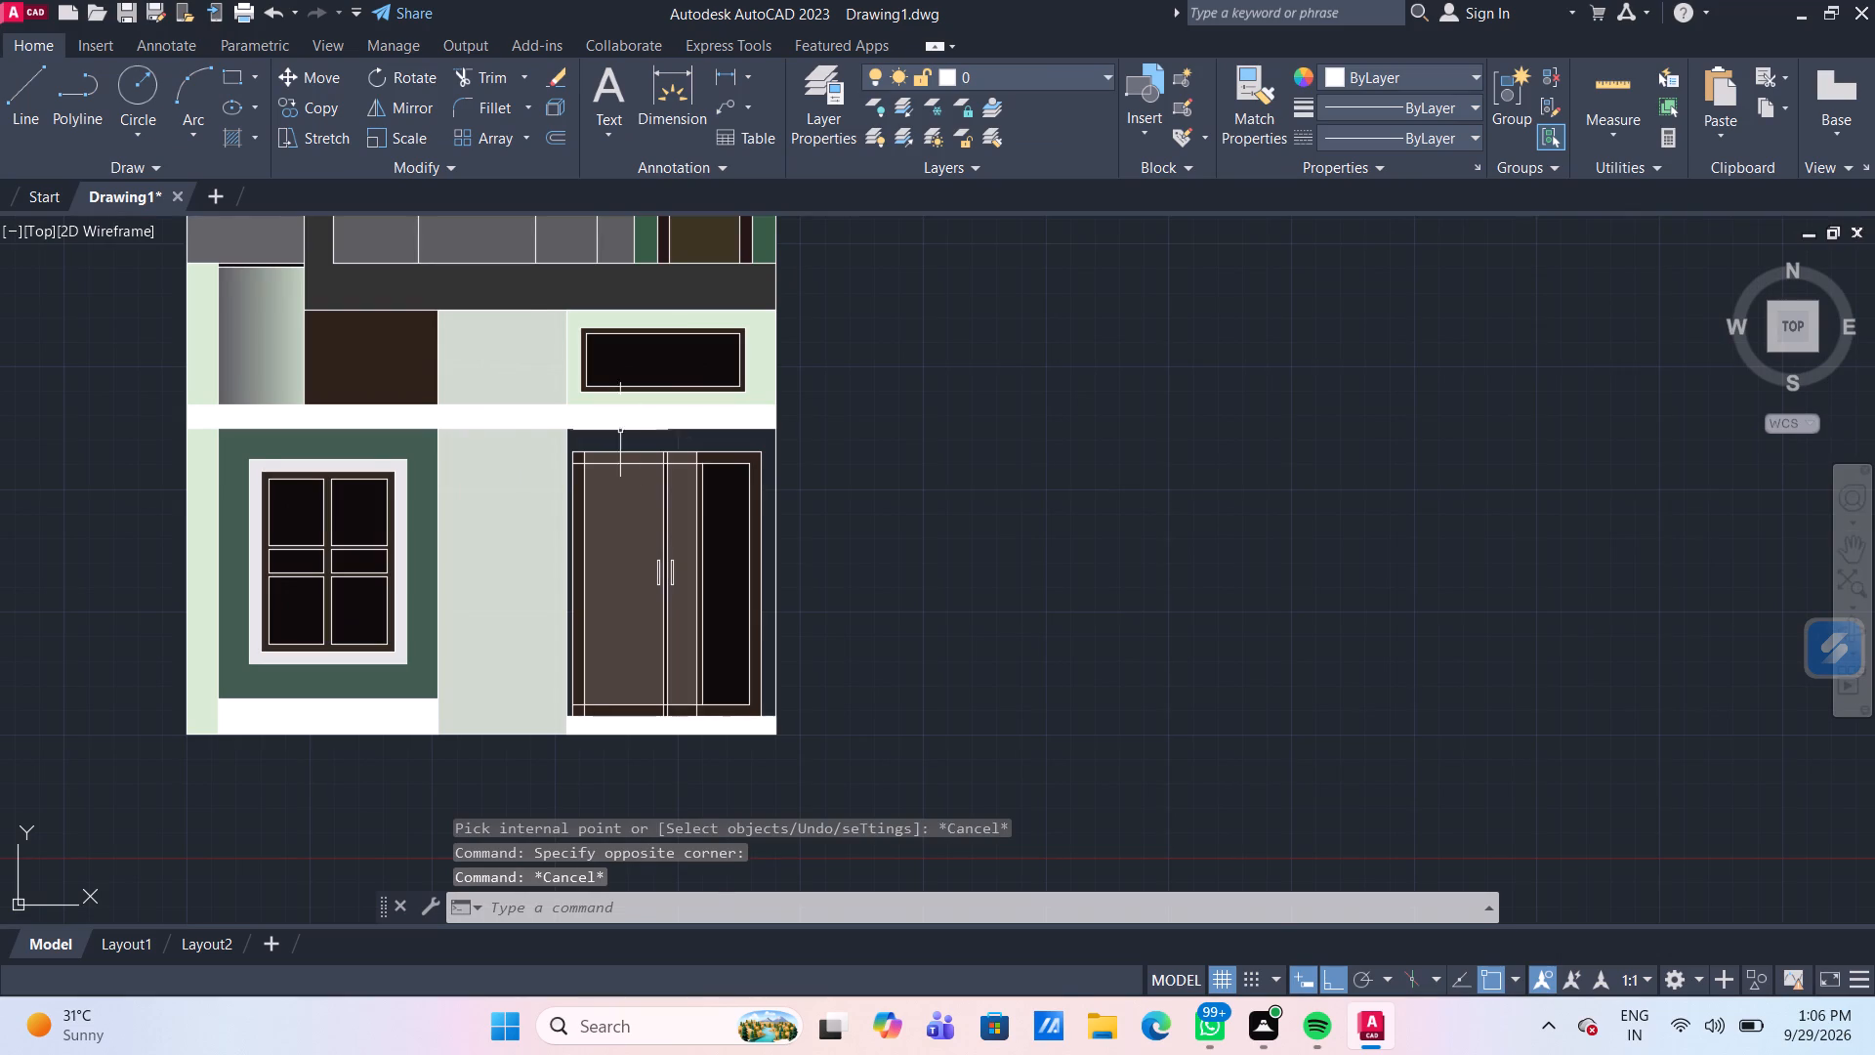
pyautogui.scroll(1, 326, 453)
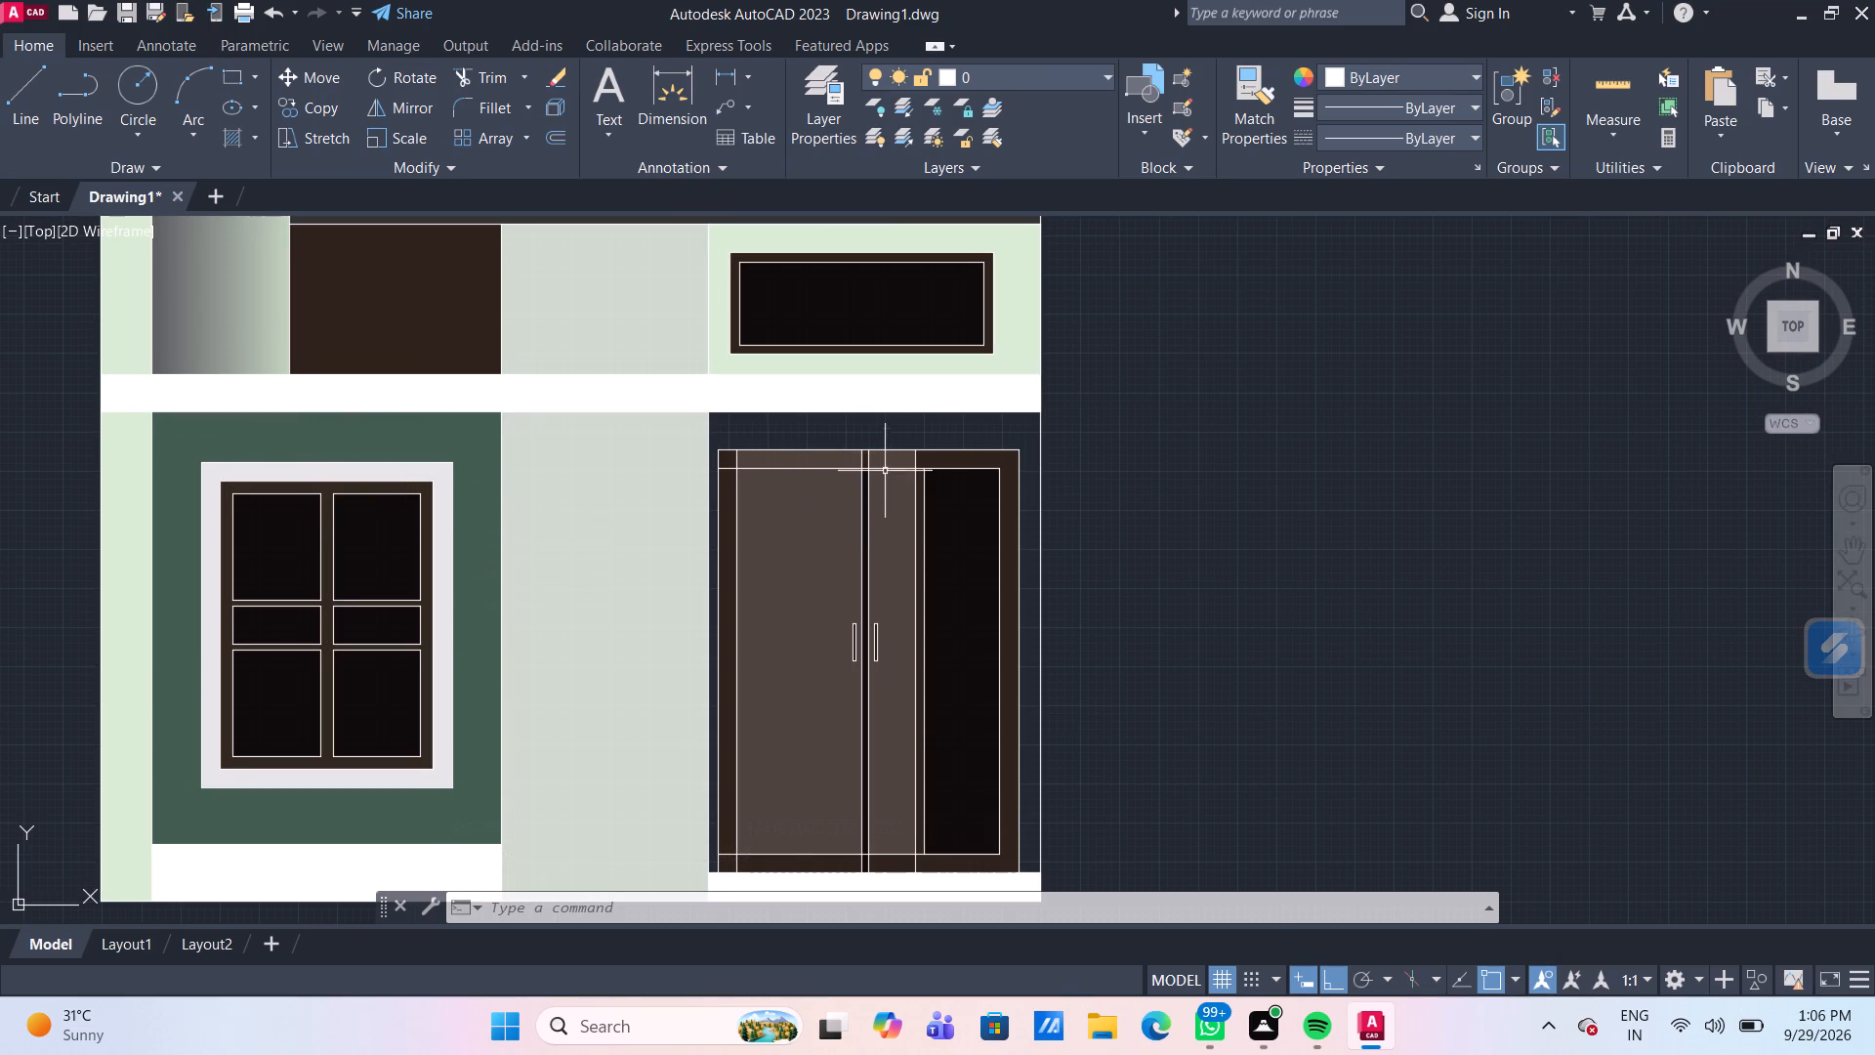
pyautogui.moveTo(943, 424); pyautogui.dragTo(842, 393, button='middle')
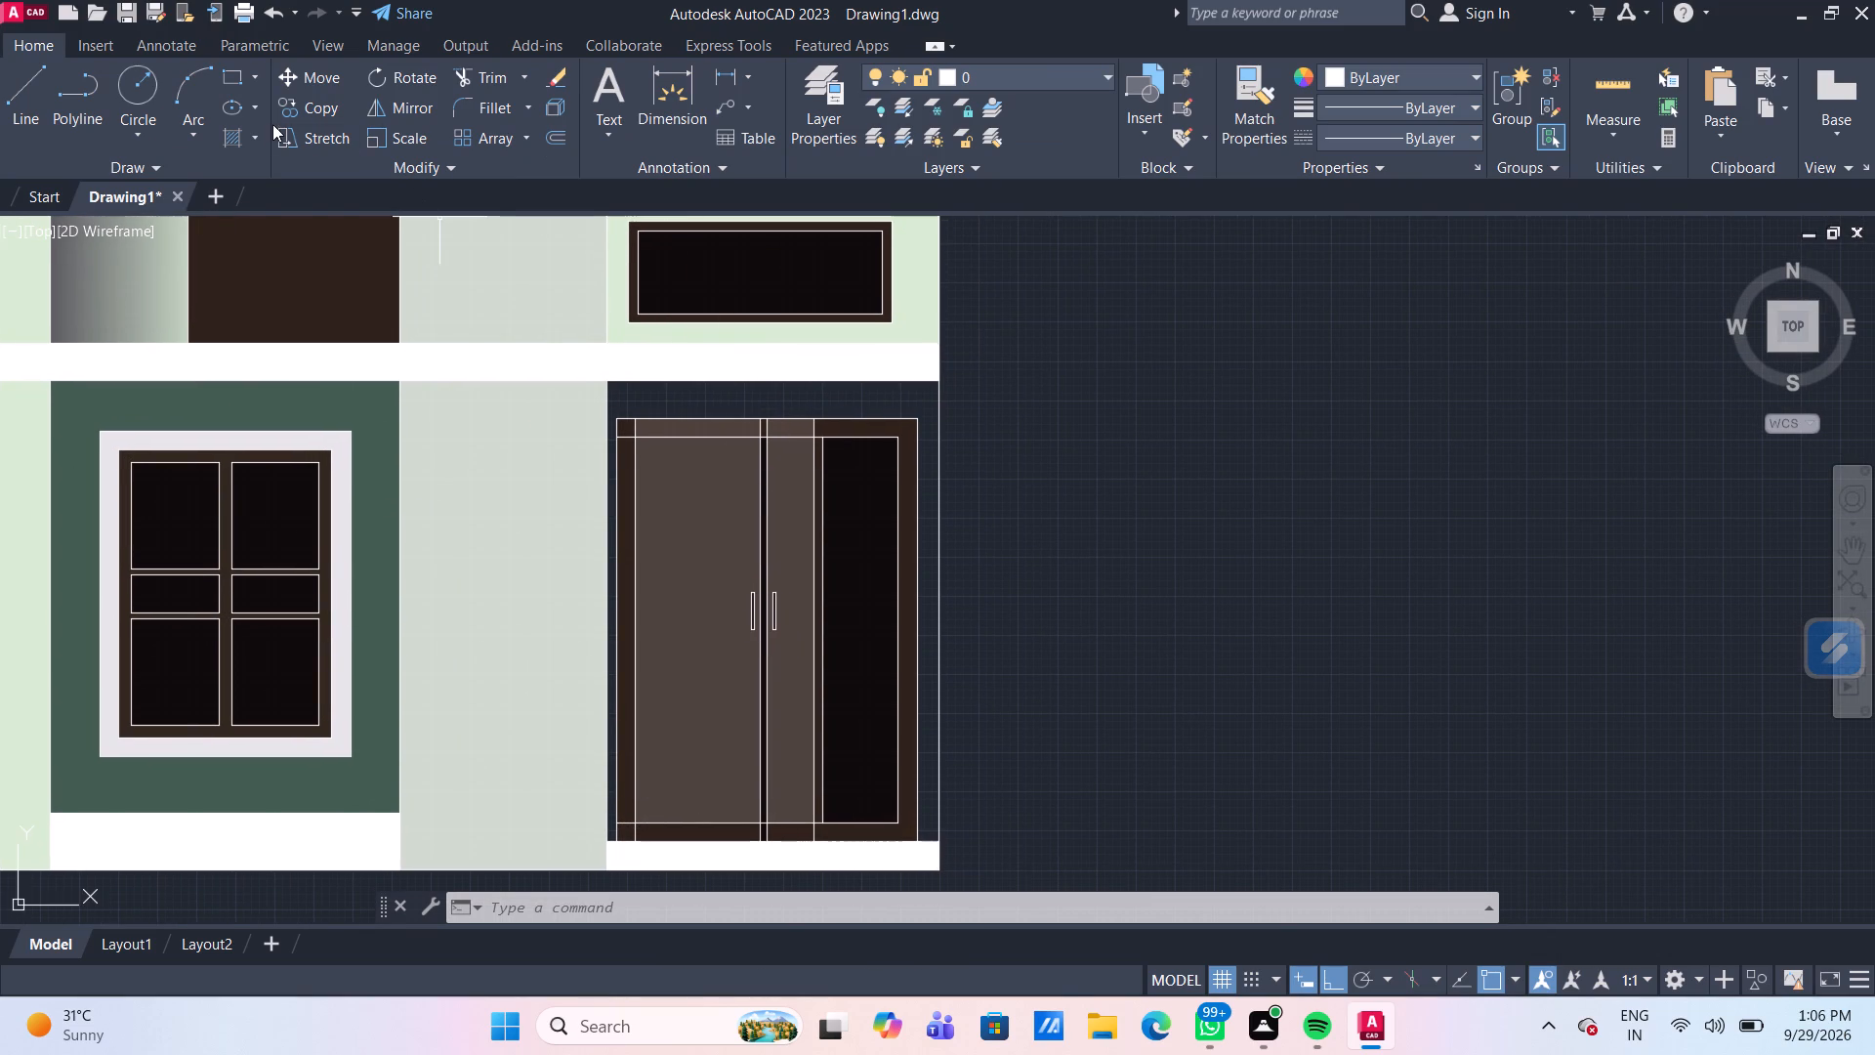
pyautogui.click(237, 139)
pyautogui.click(762, 109)
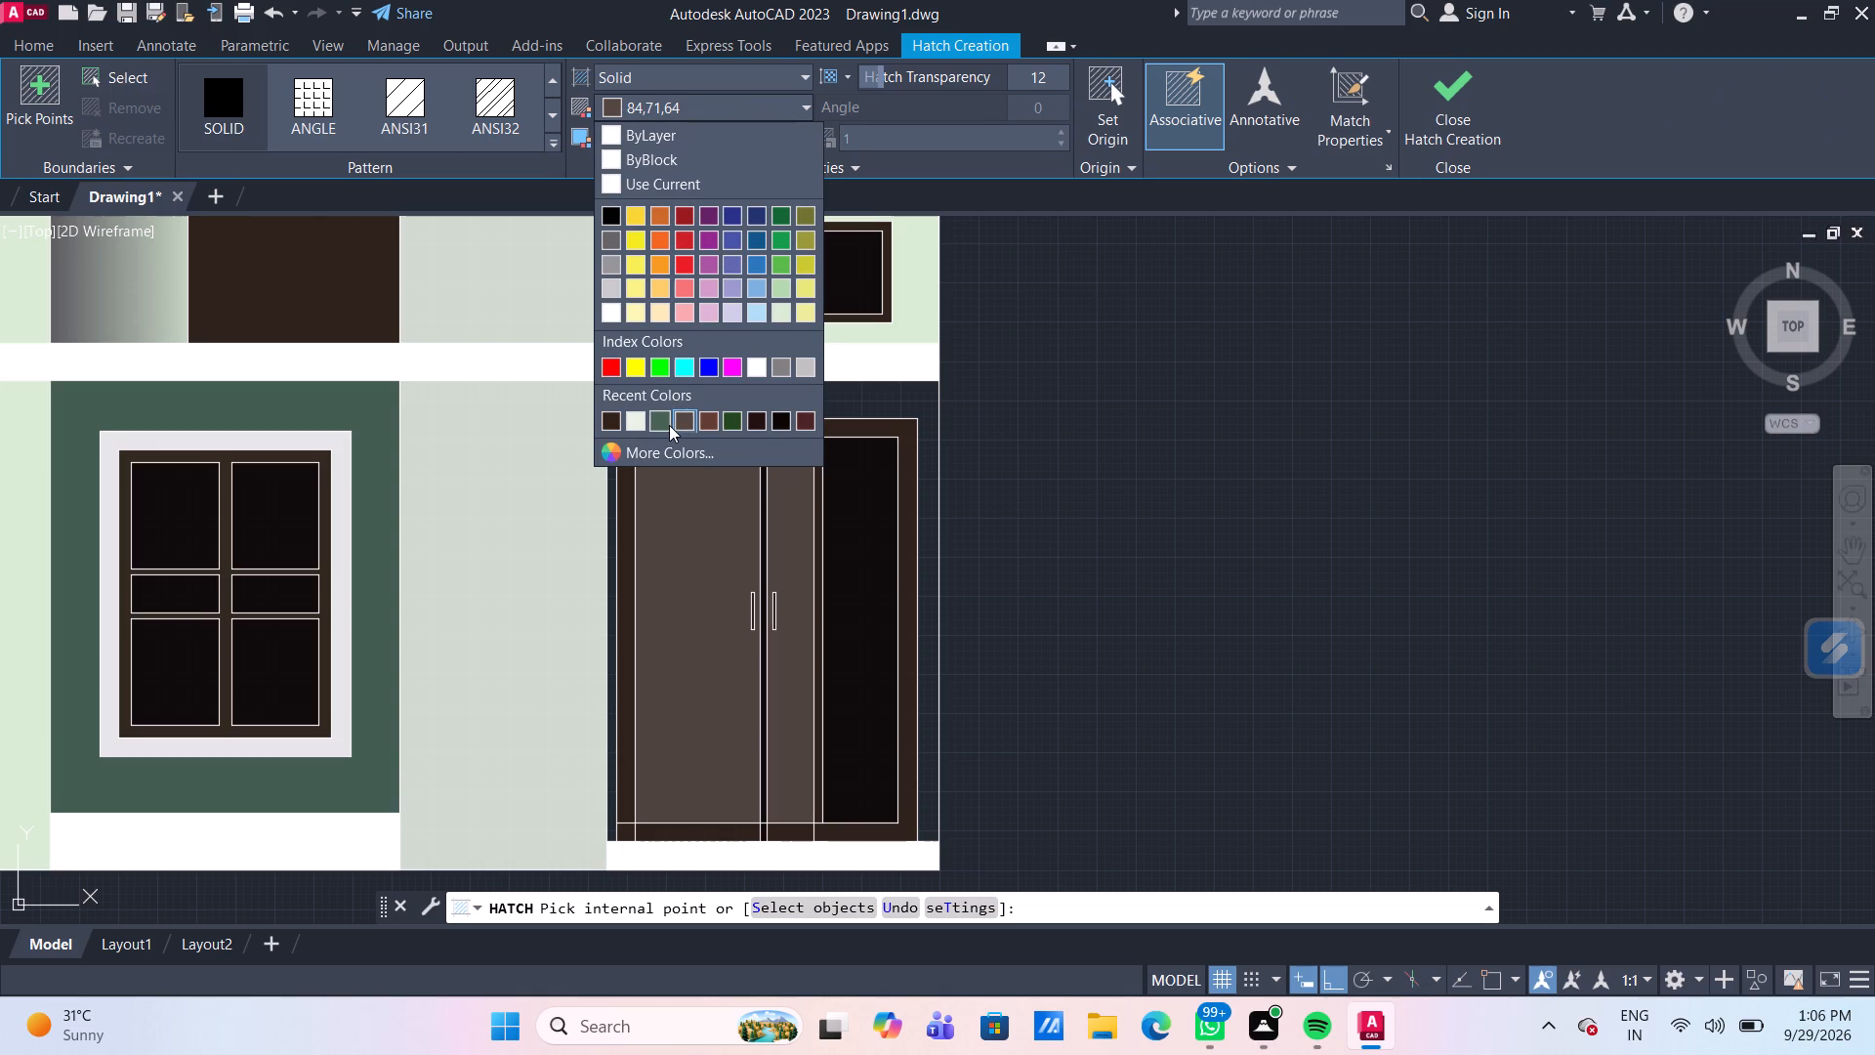
pyautogui.click(656, 425)
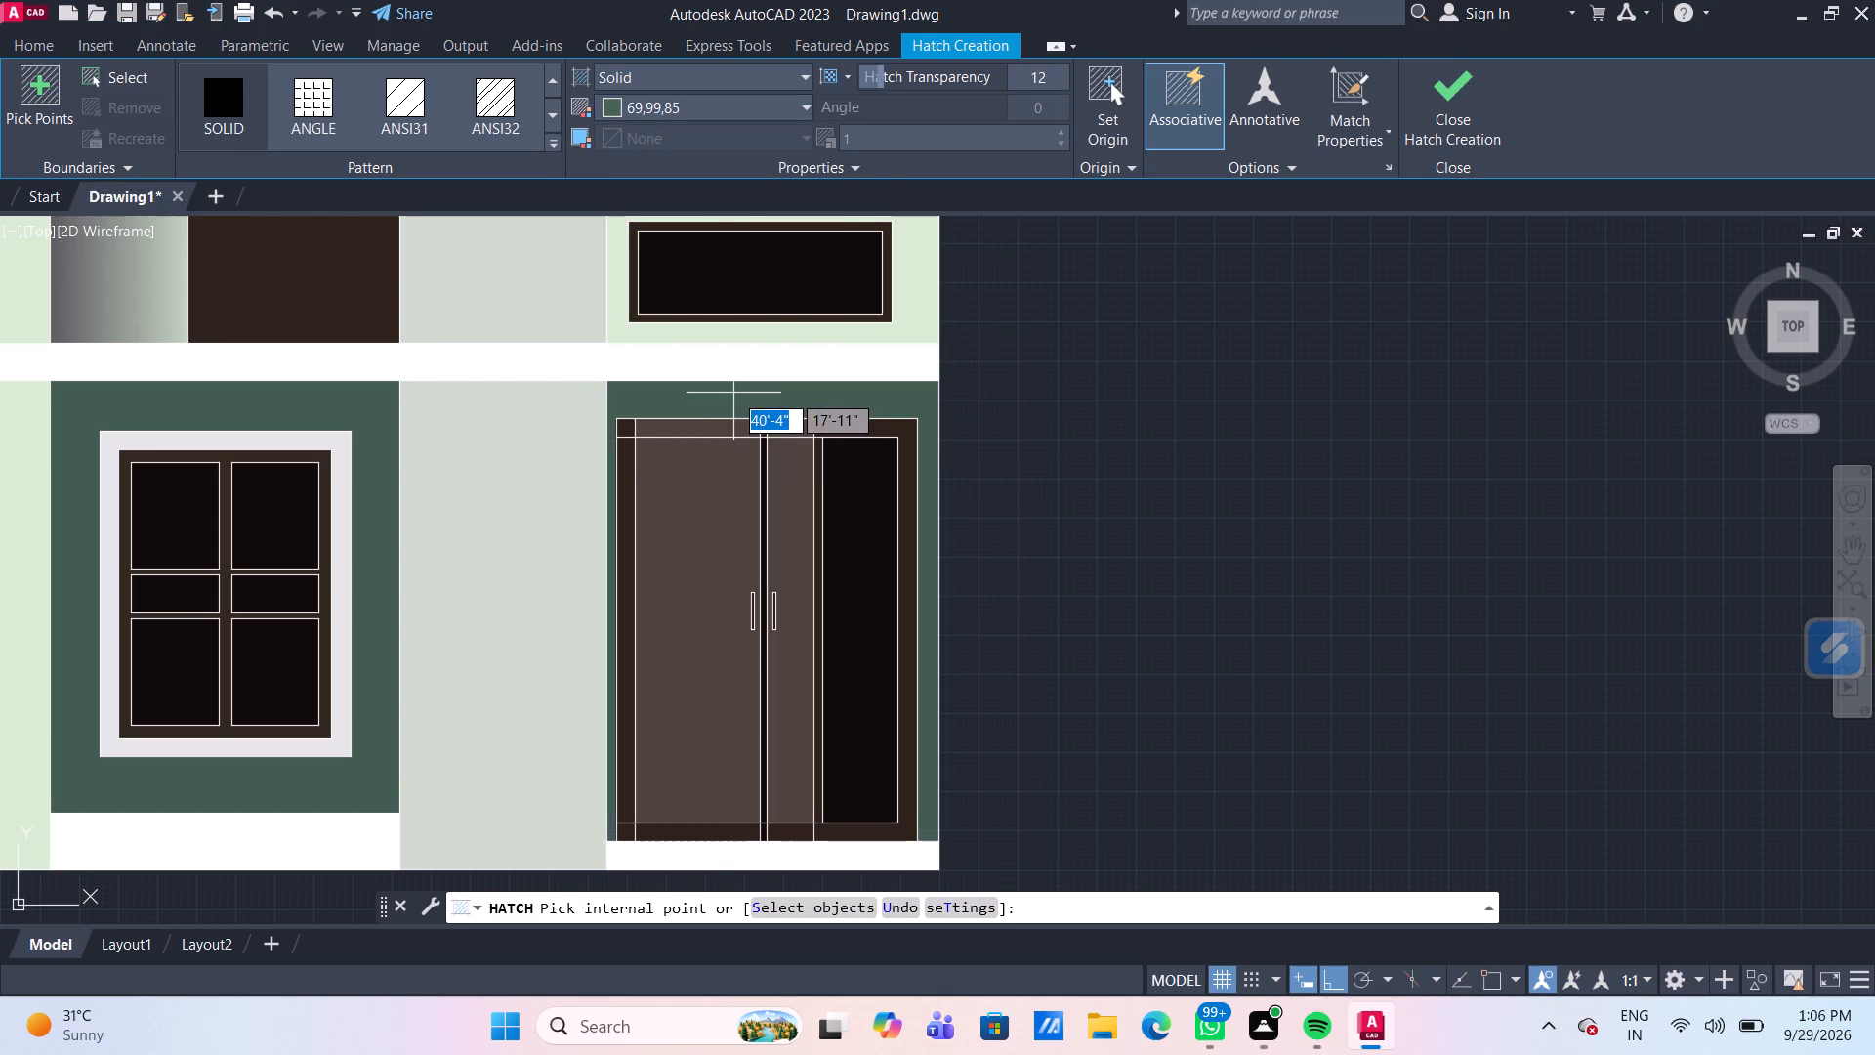
pyautogui.click(736, 395)
pyautogui.press('Escape')
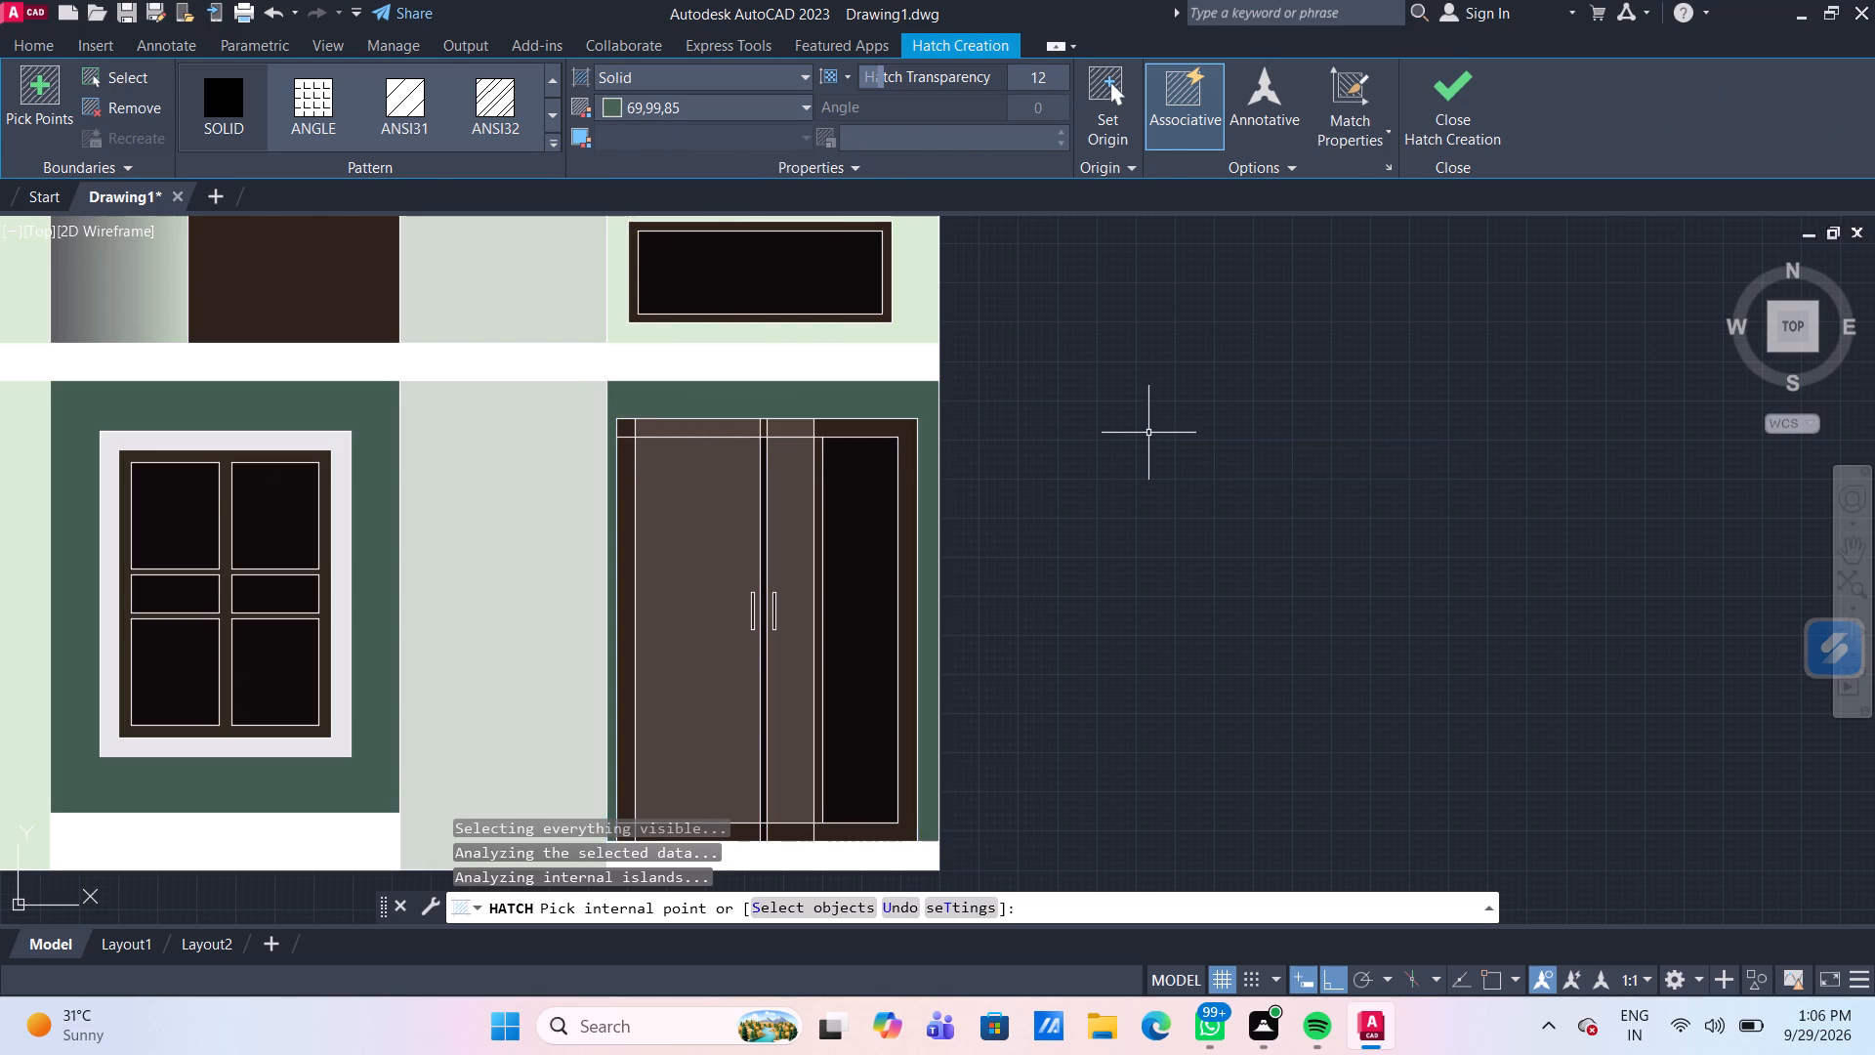
pyautogui.scroll(3, 825, 406)
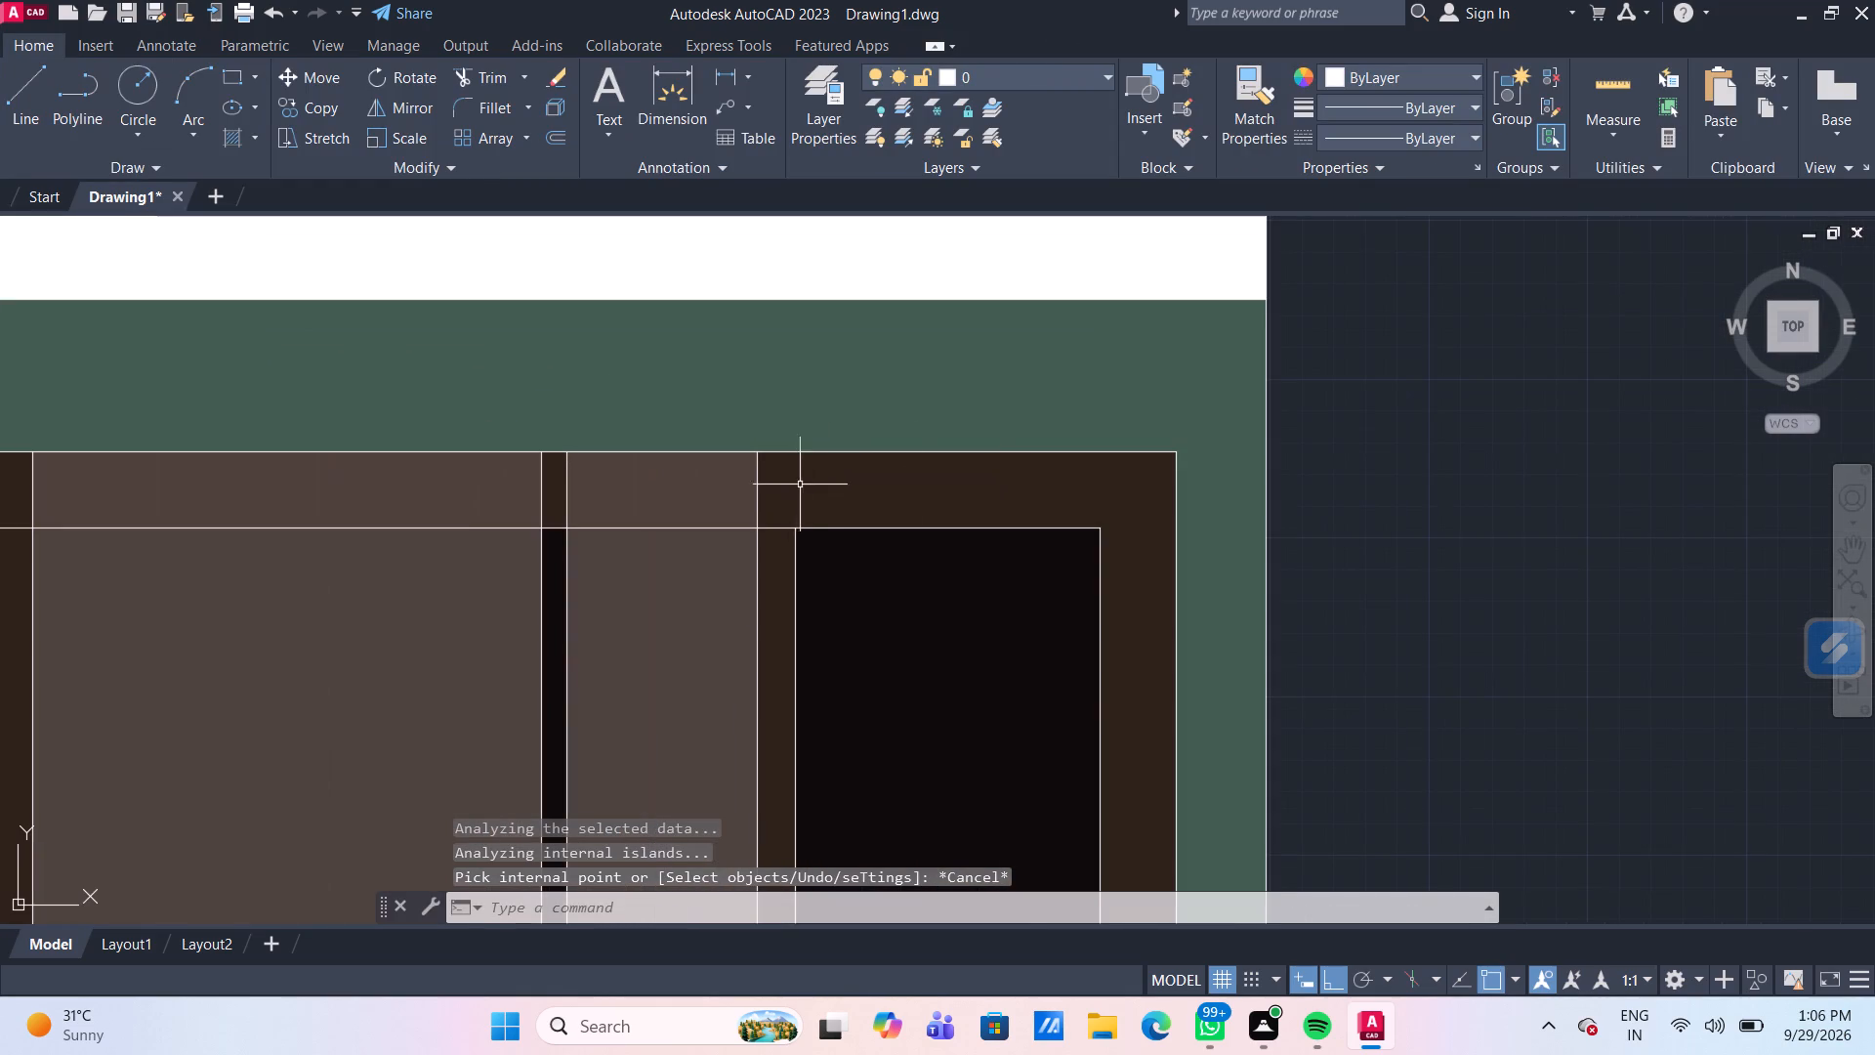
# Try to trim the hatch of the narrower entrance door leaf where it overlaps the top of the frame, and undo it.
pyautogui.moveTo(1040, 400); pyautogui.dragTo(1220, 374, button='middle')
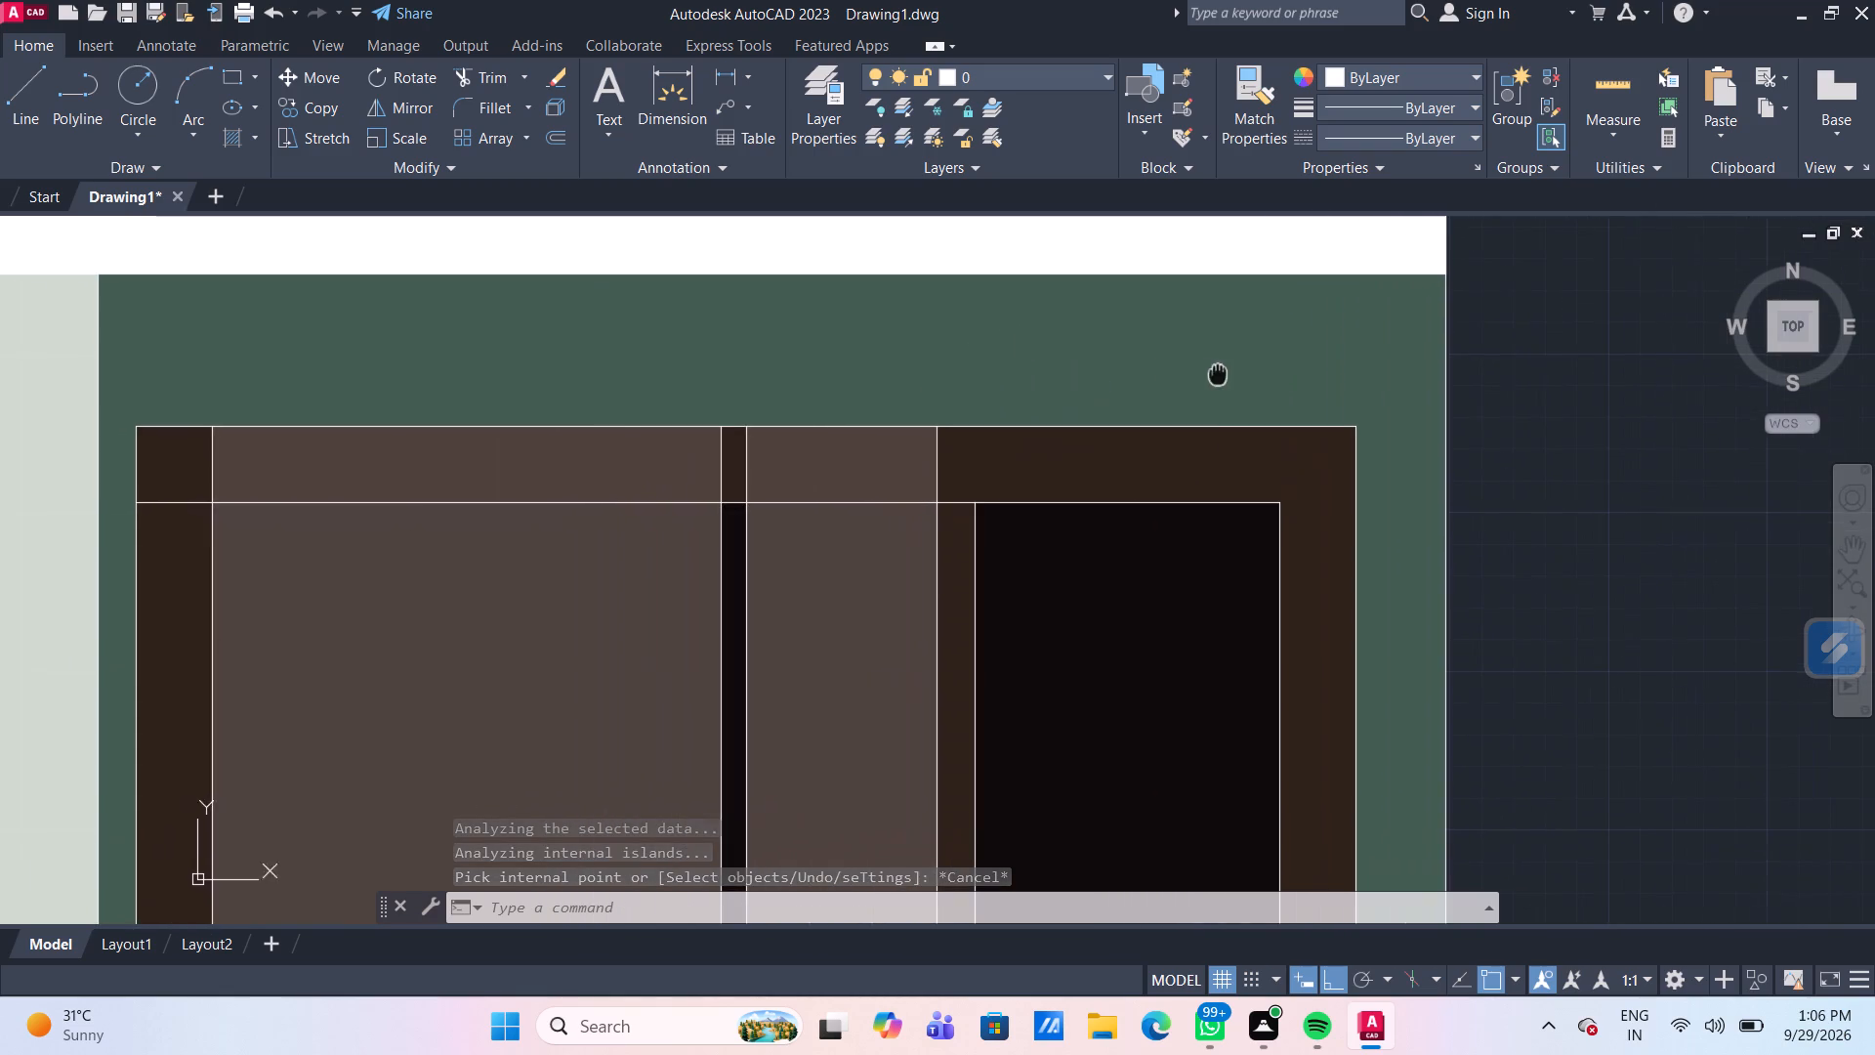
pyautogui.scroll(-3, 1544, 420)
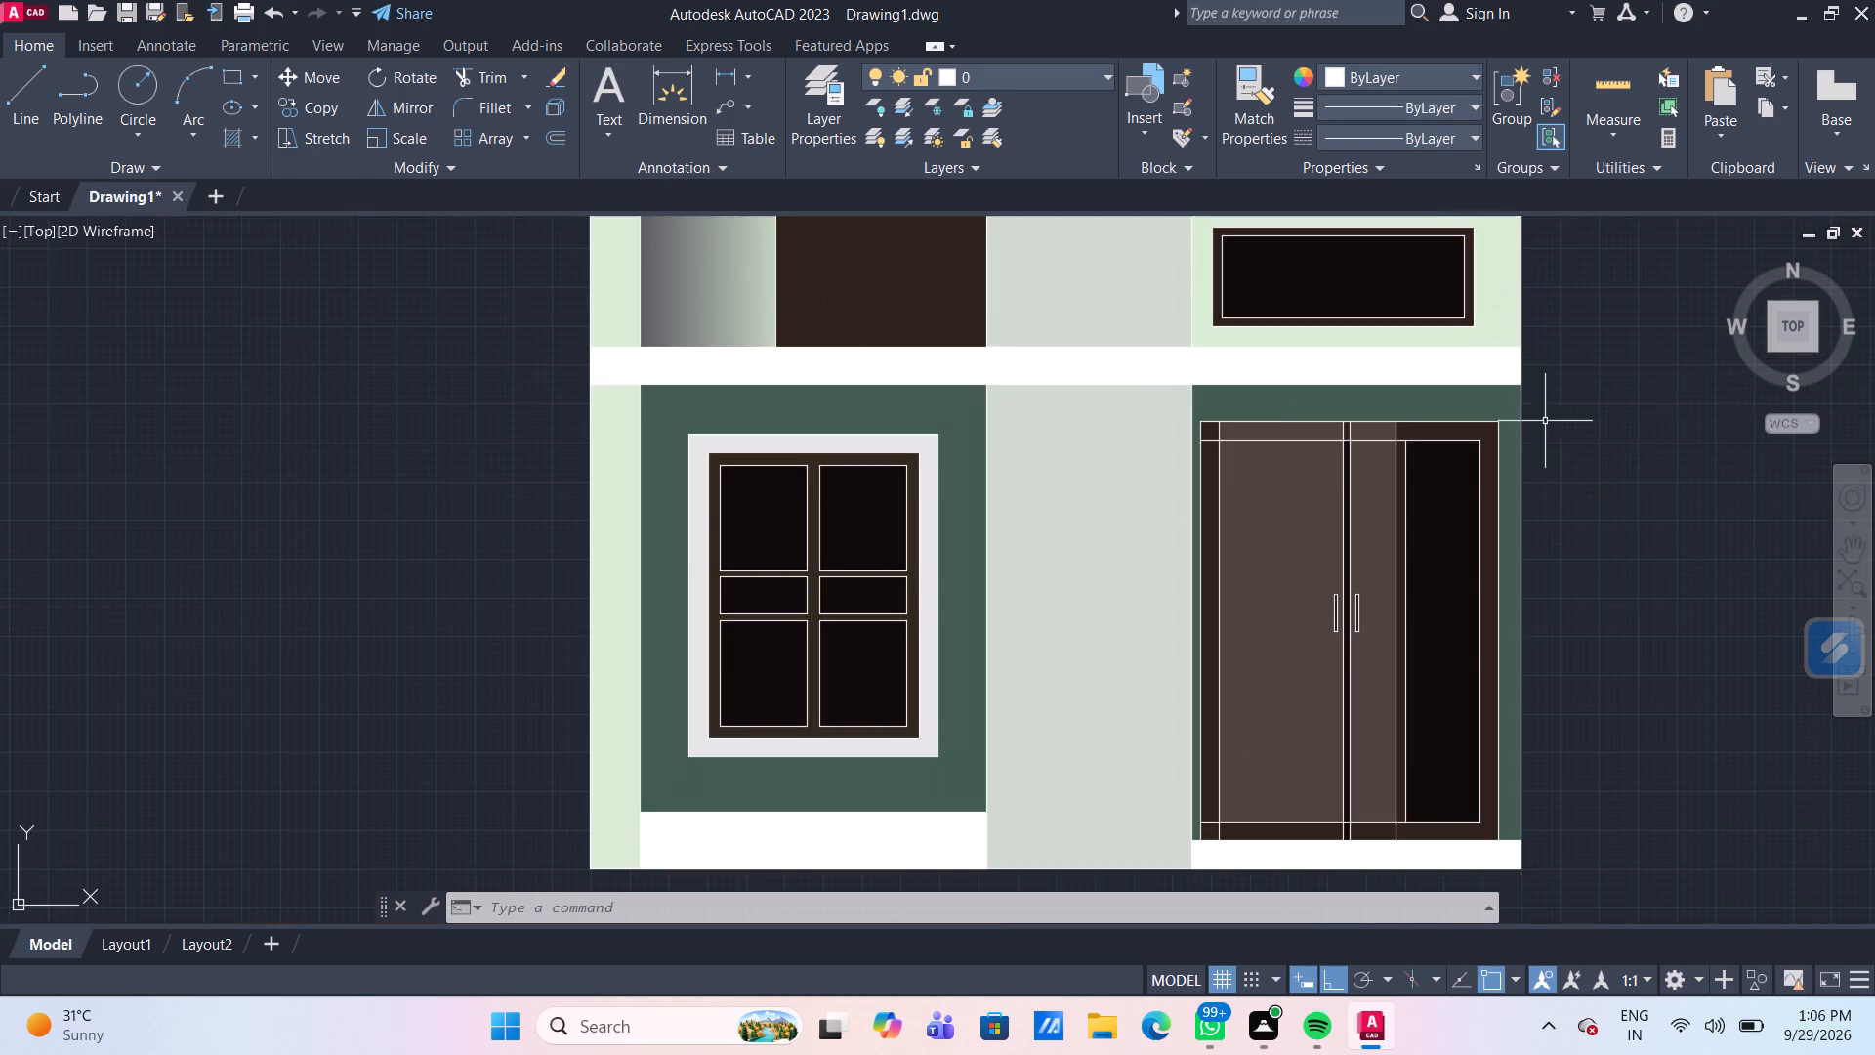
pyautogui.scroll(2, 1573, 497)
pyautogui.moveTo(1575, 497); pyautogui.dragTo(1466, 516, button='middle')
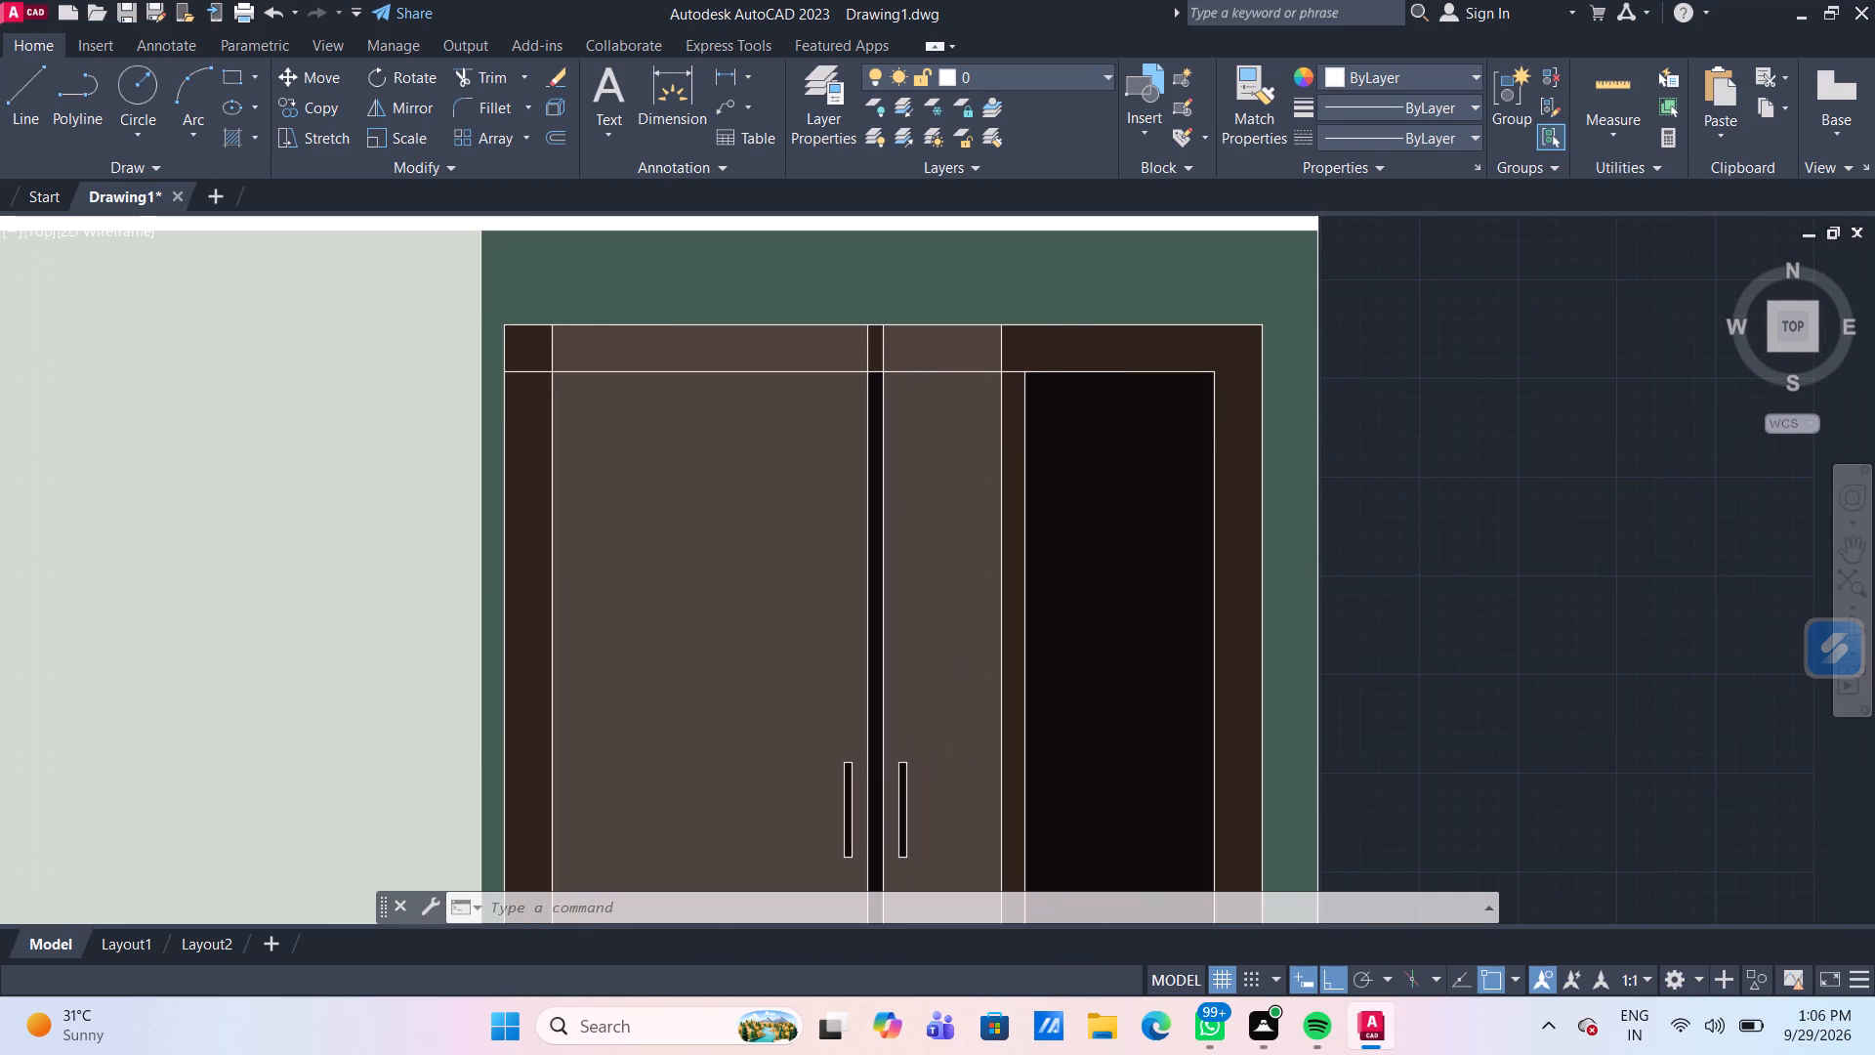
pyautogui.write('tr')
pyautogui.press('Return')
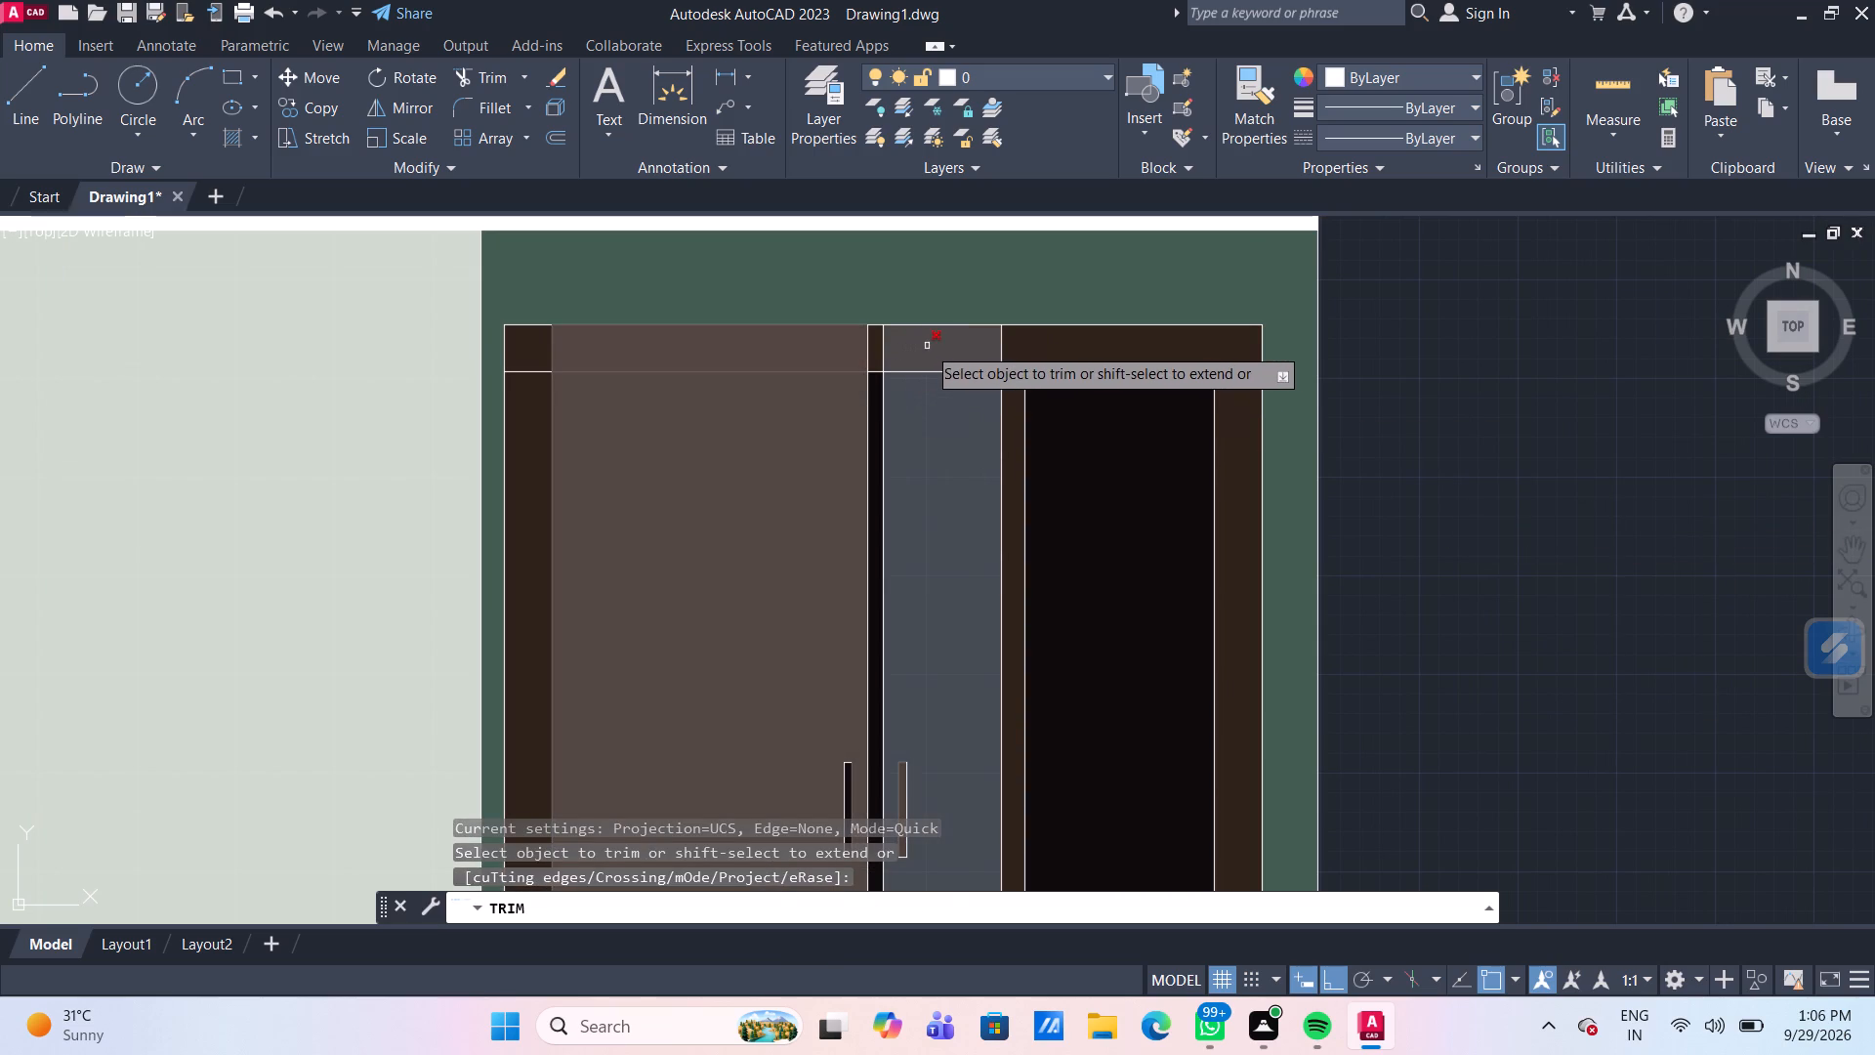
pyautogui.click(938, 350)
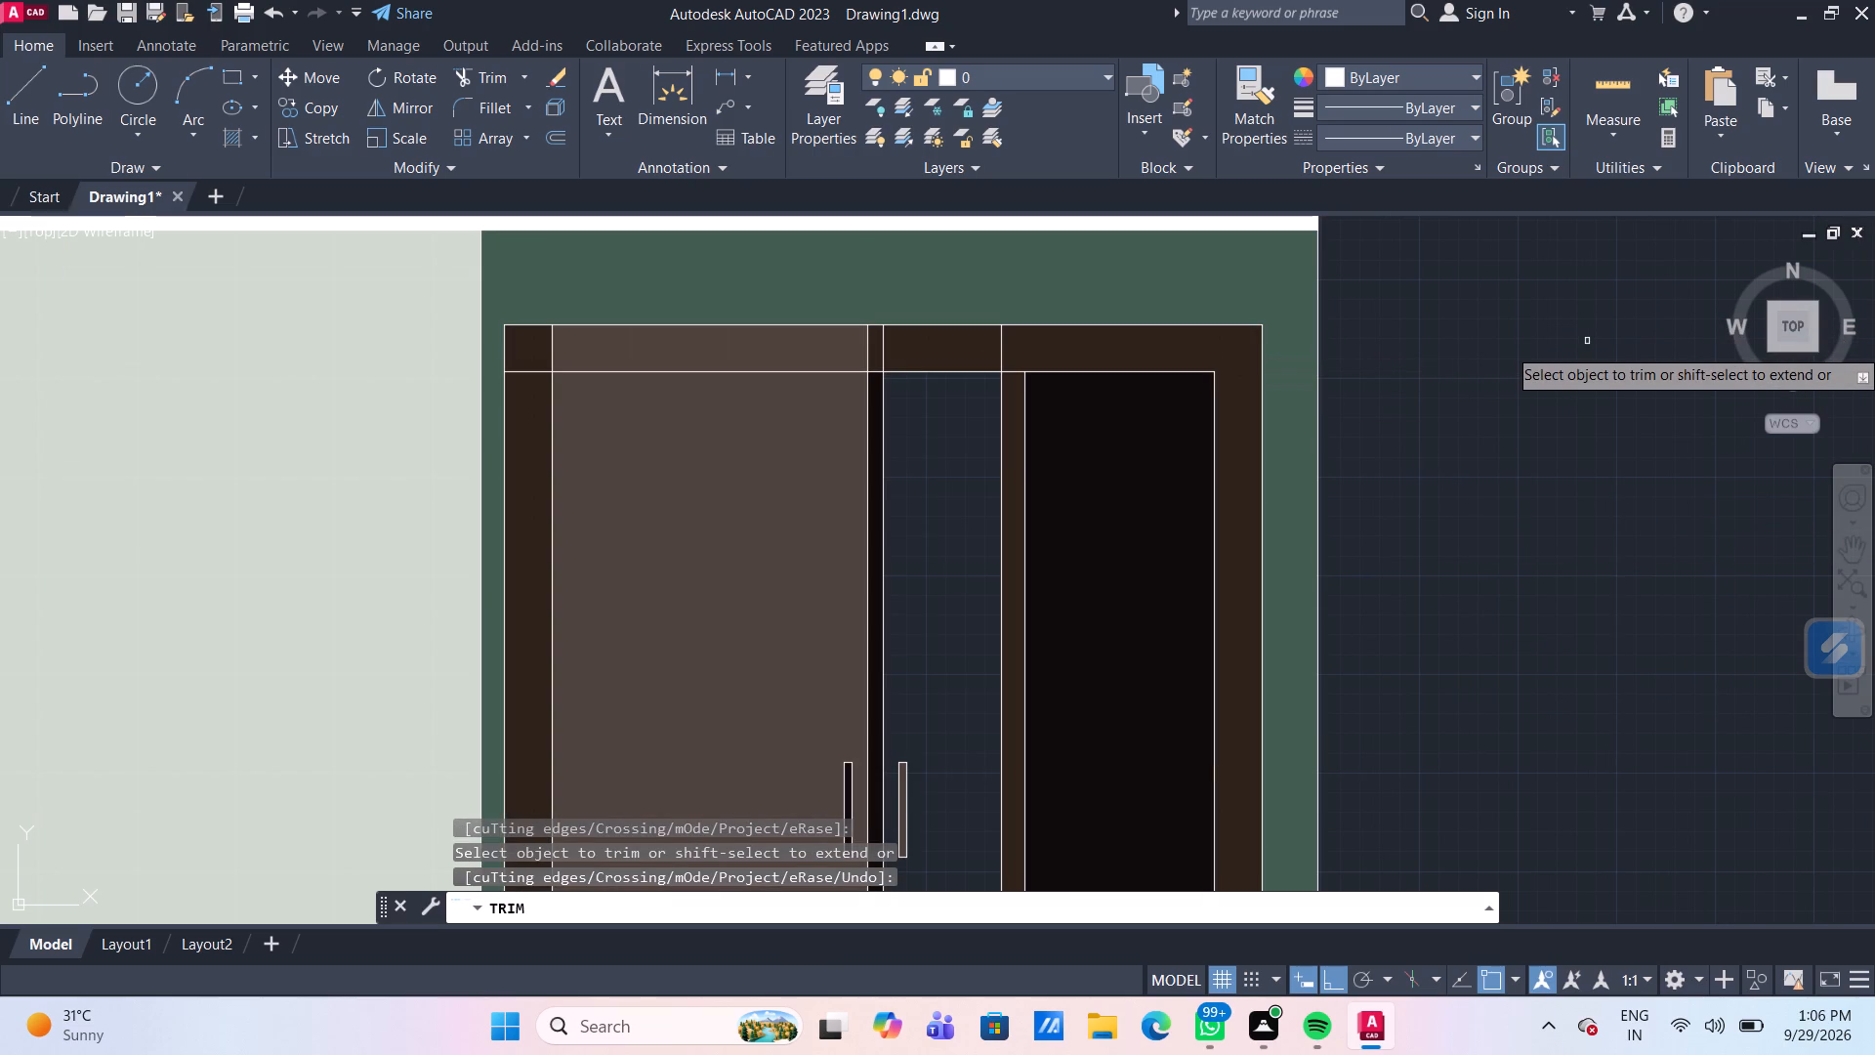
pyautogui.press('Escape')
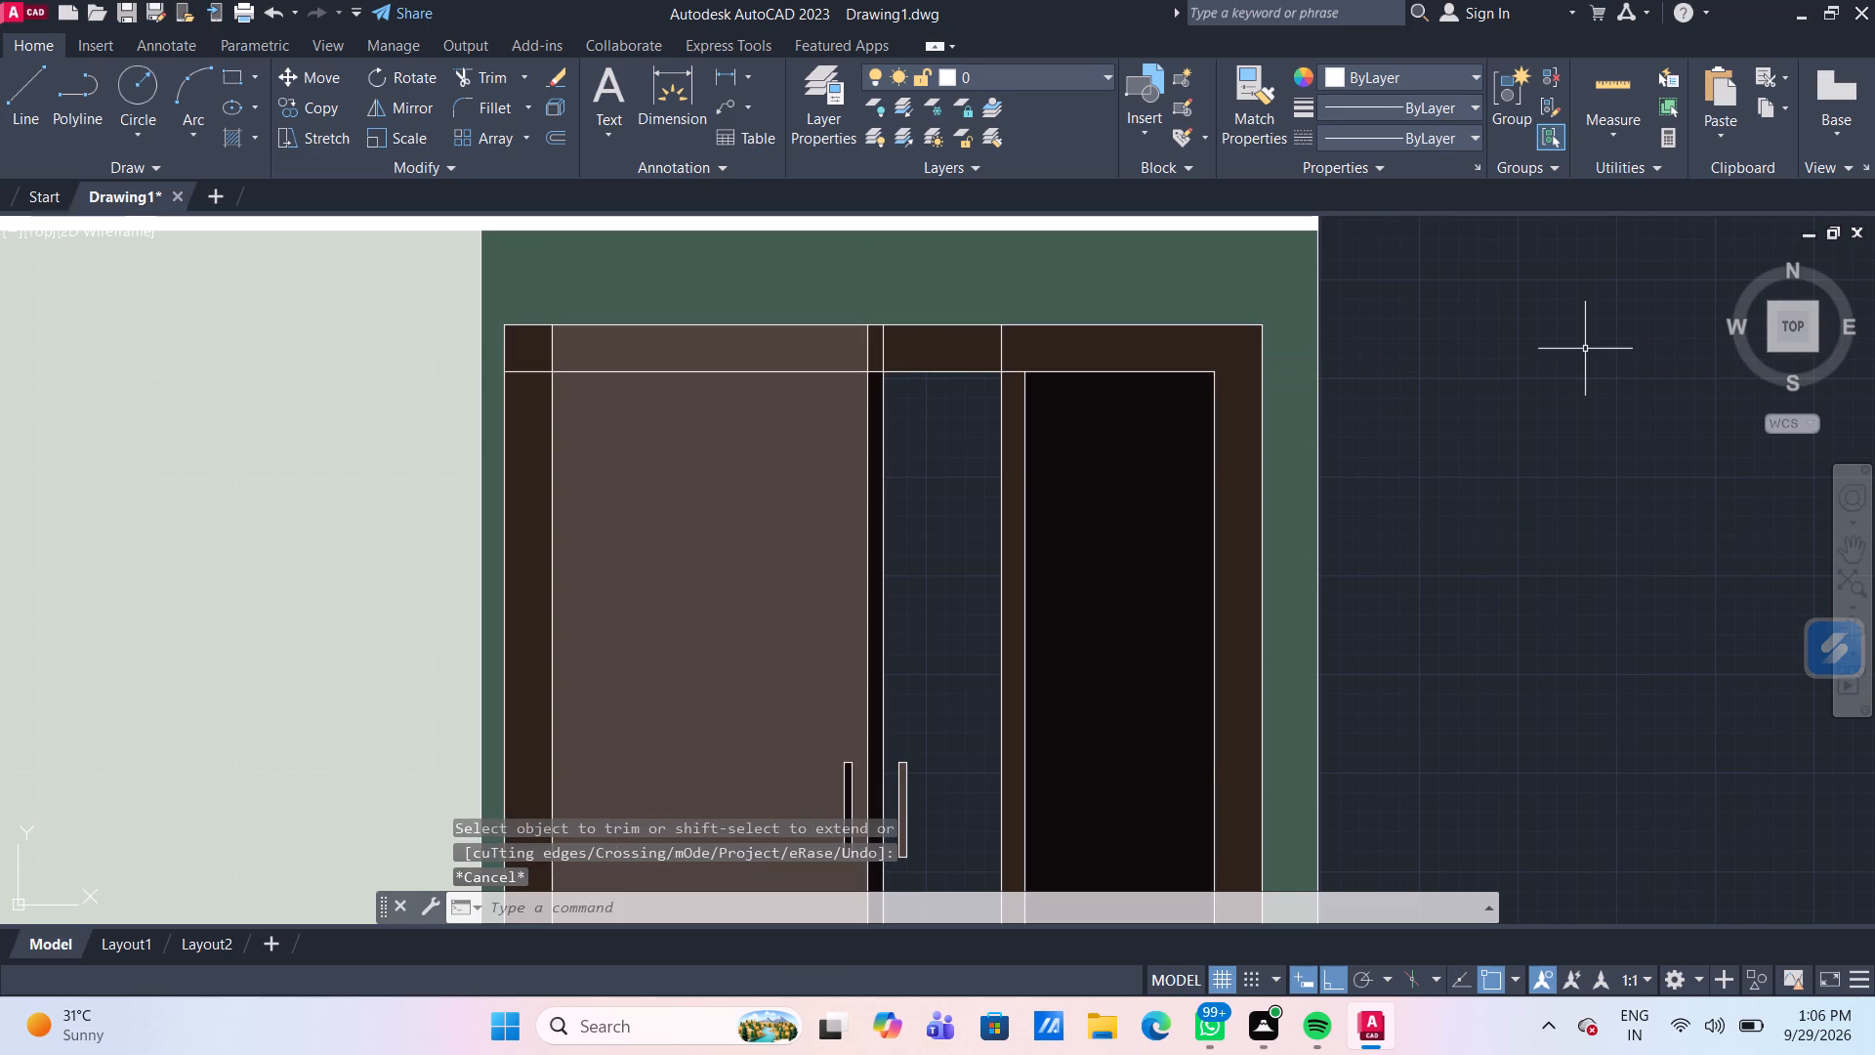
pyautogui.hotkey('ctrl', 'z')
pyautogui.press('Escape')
# Trim away the parts of both entrance door leaves' brown hatches that overlap the top member of the door frame.
pyautogui.scroll(1, 676, 408)
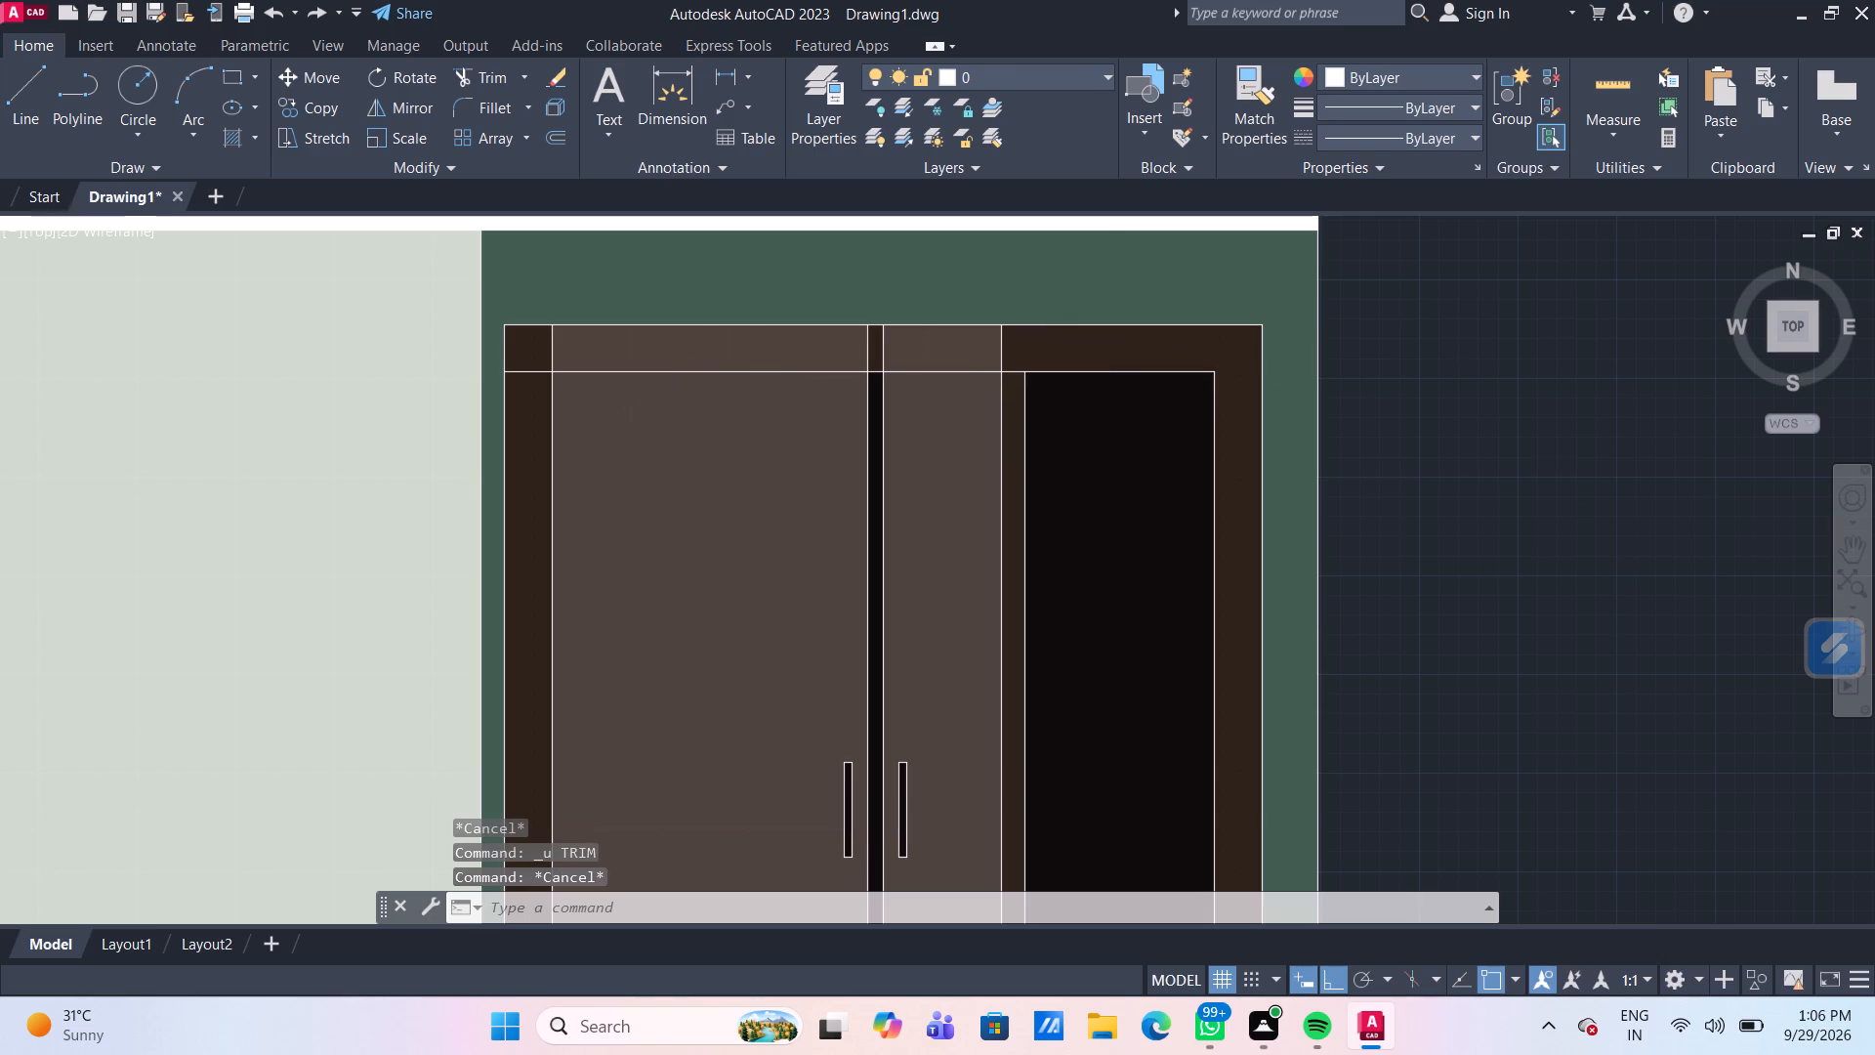
pyautogui.click(729, 331)
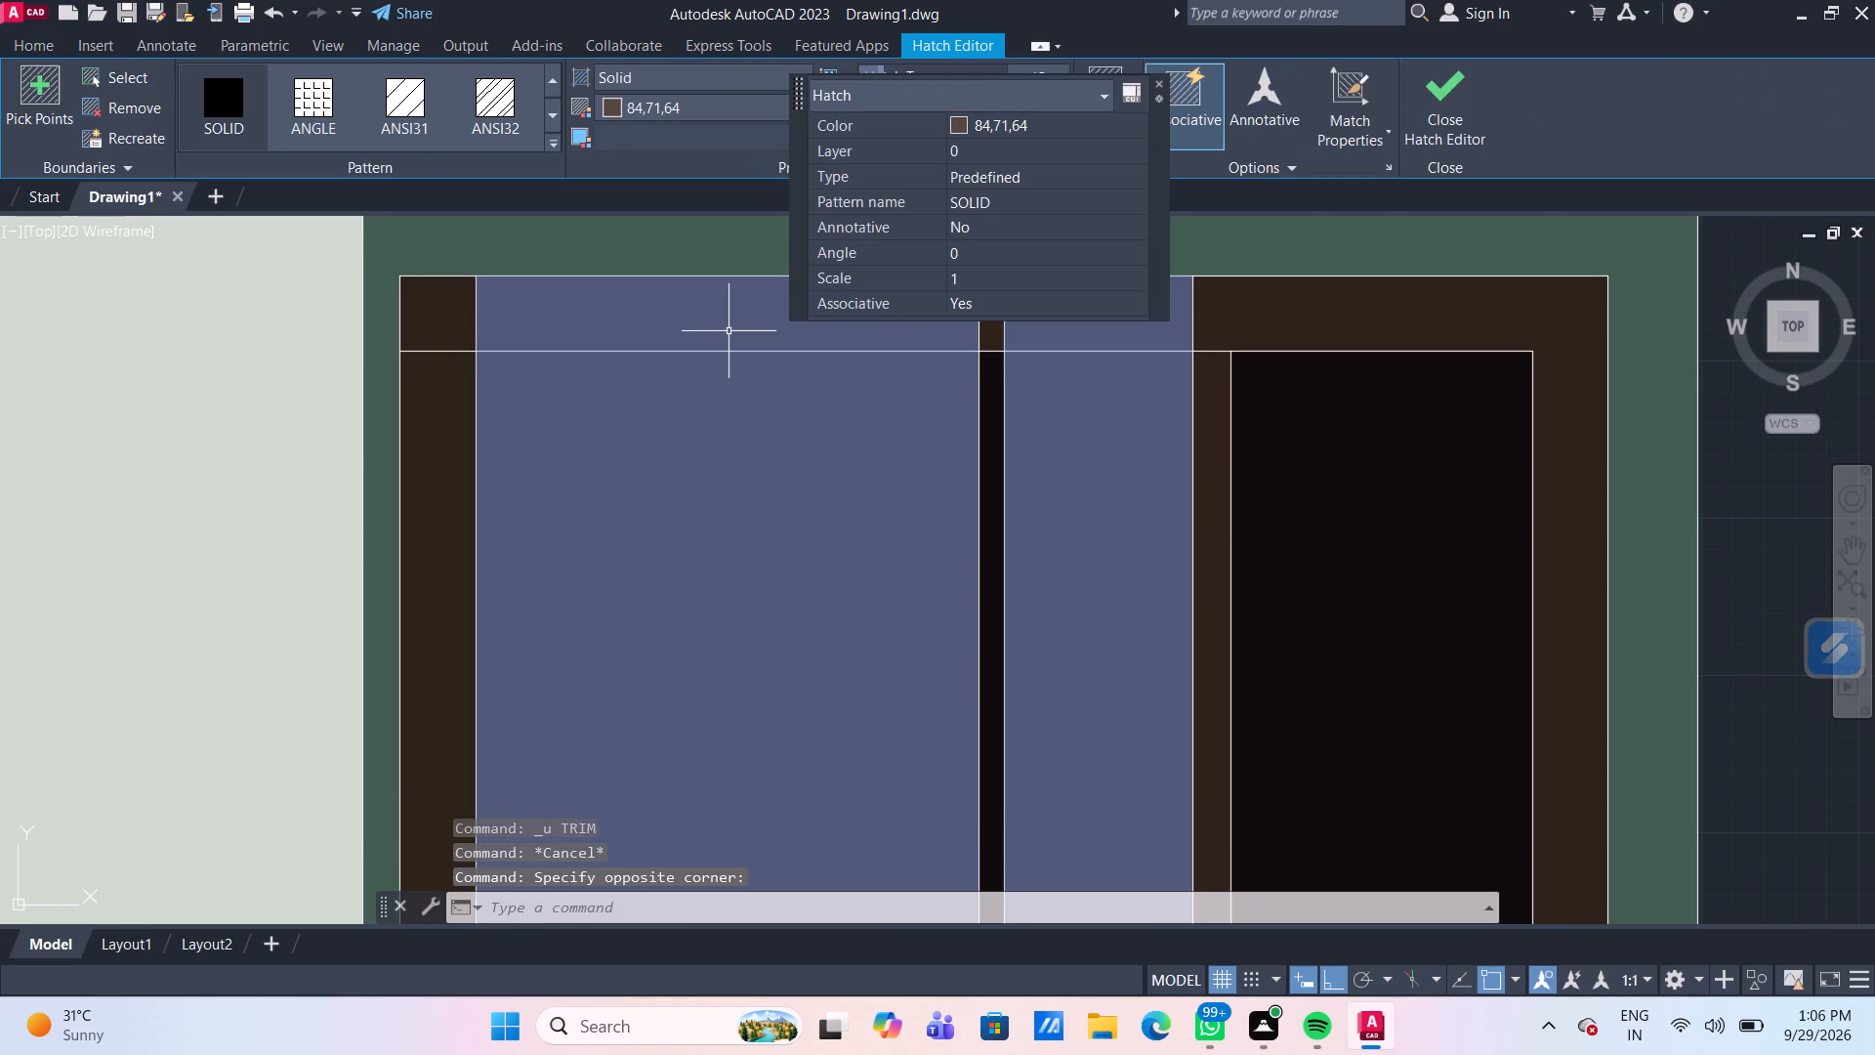
pyautogui.press('Escape')
pyautogui.write('tr')
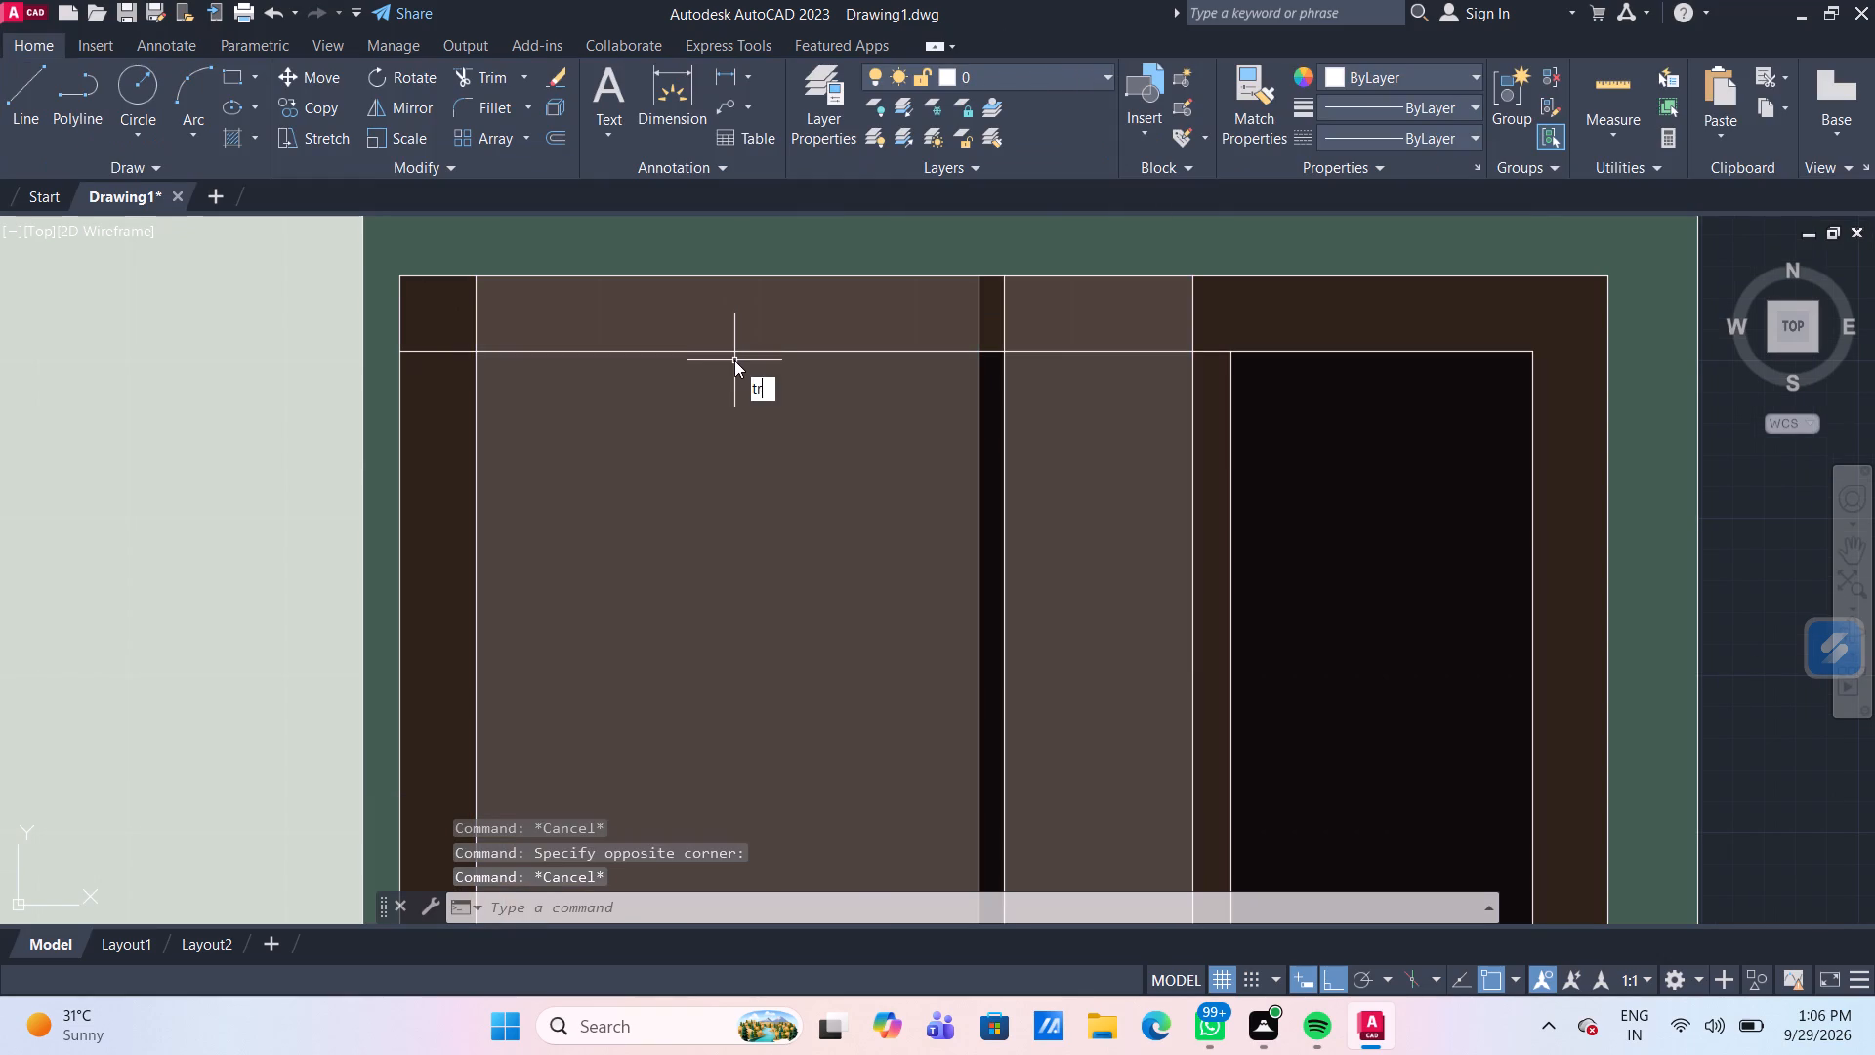
pyautogui.press('Return')
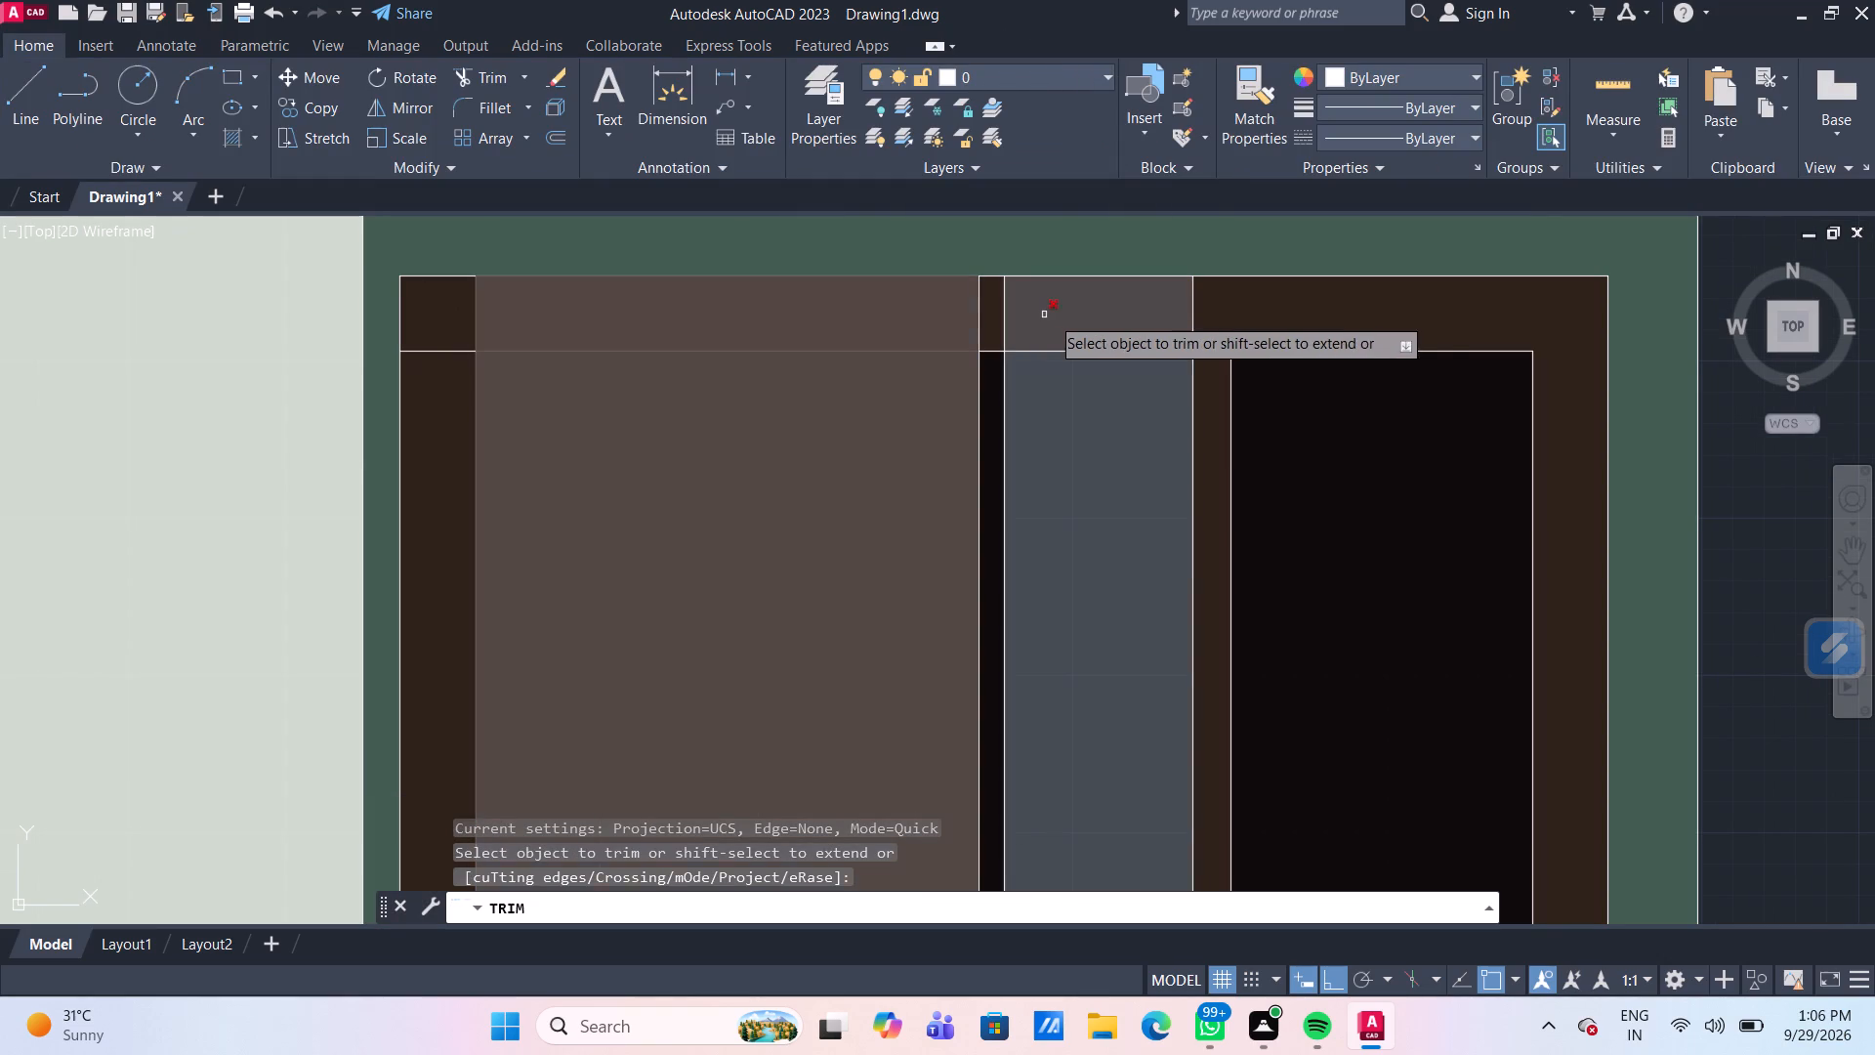
pyautogui.click(910, 299)
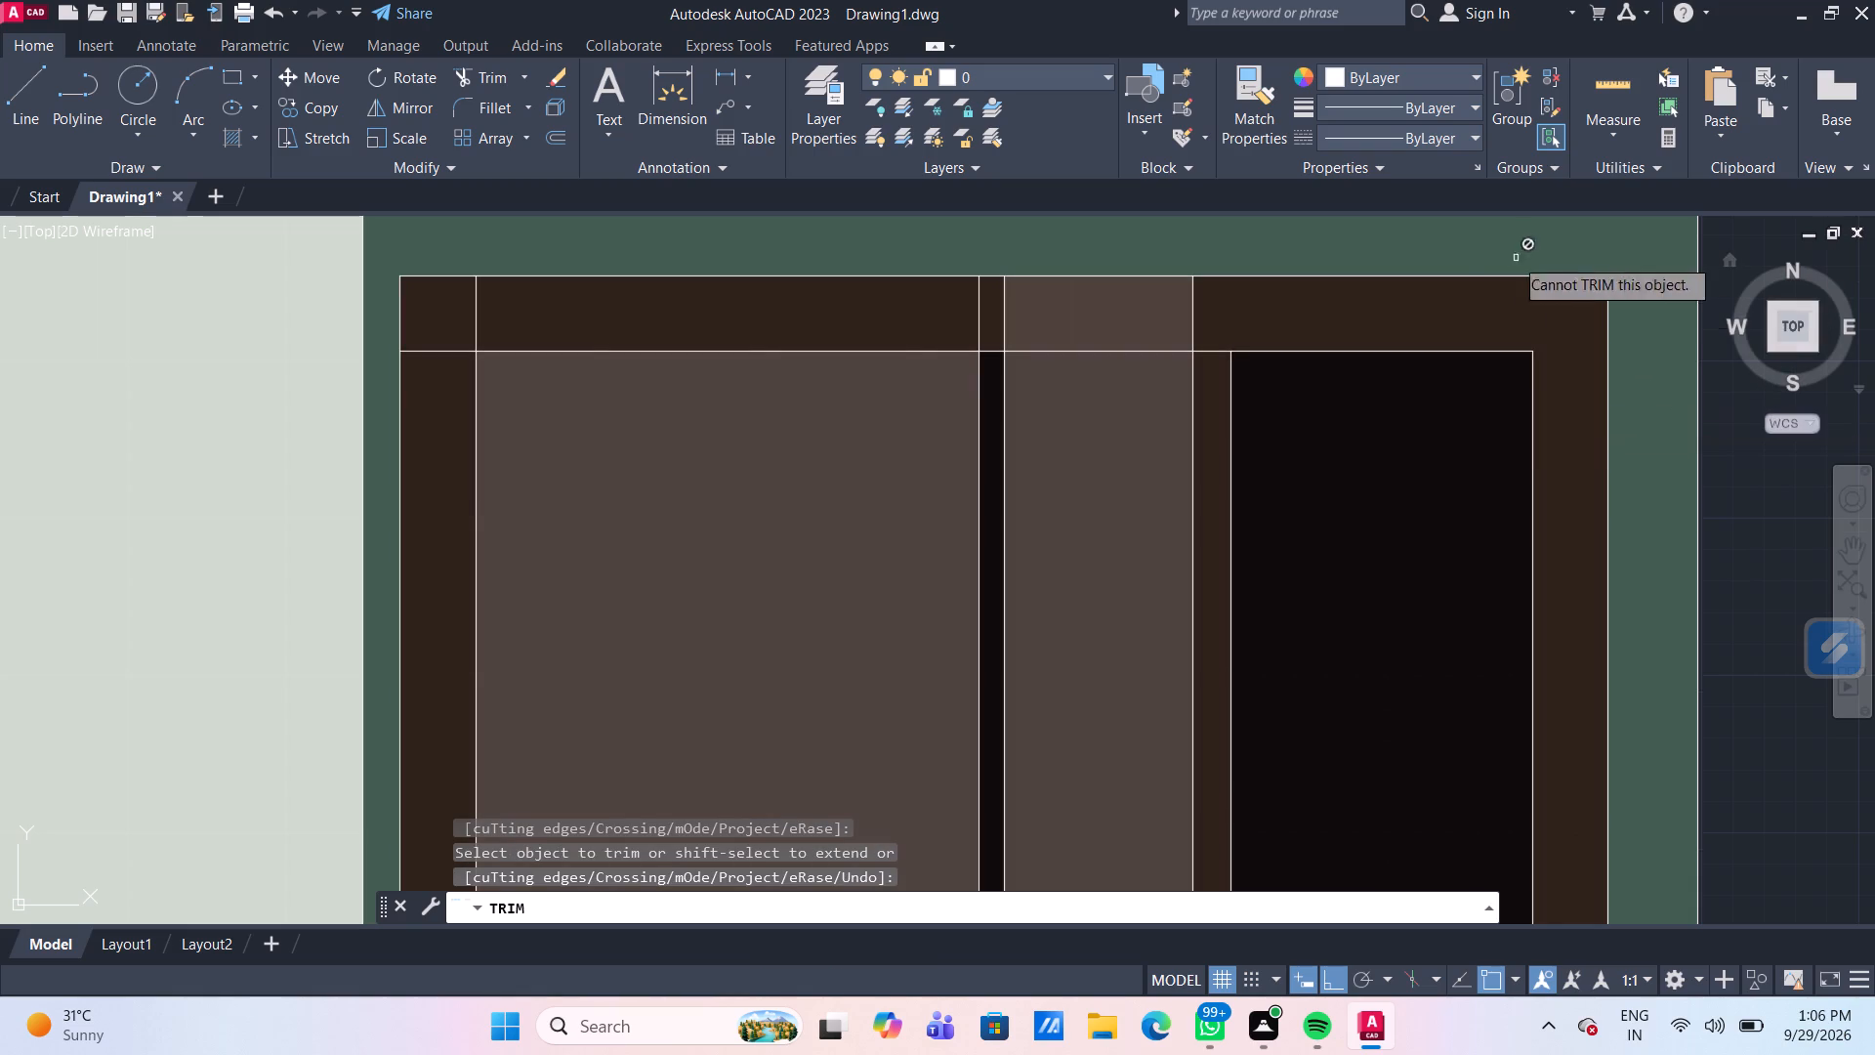
pyautogui.click(1074, 282)
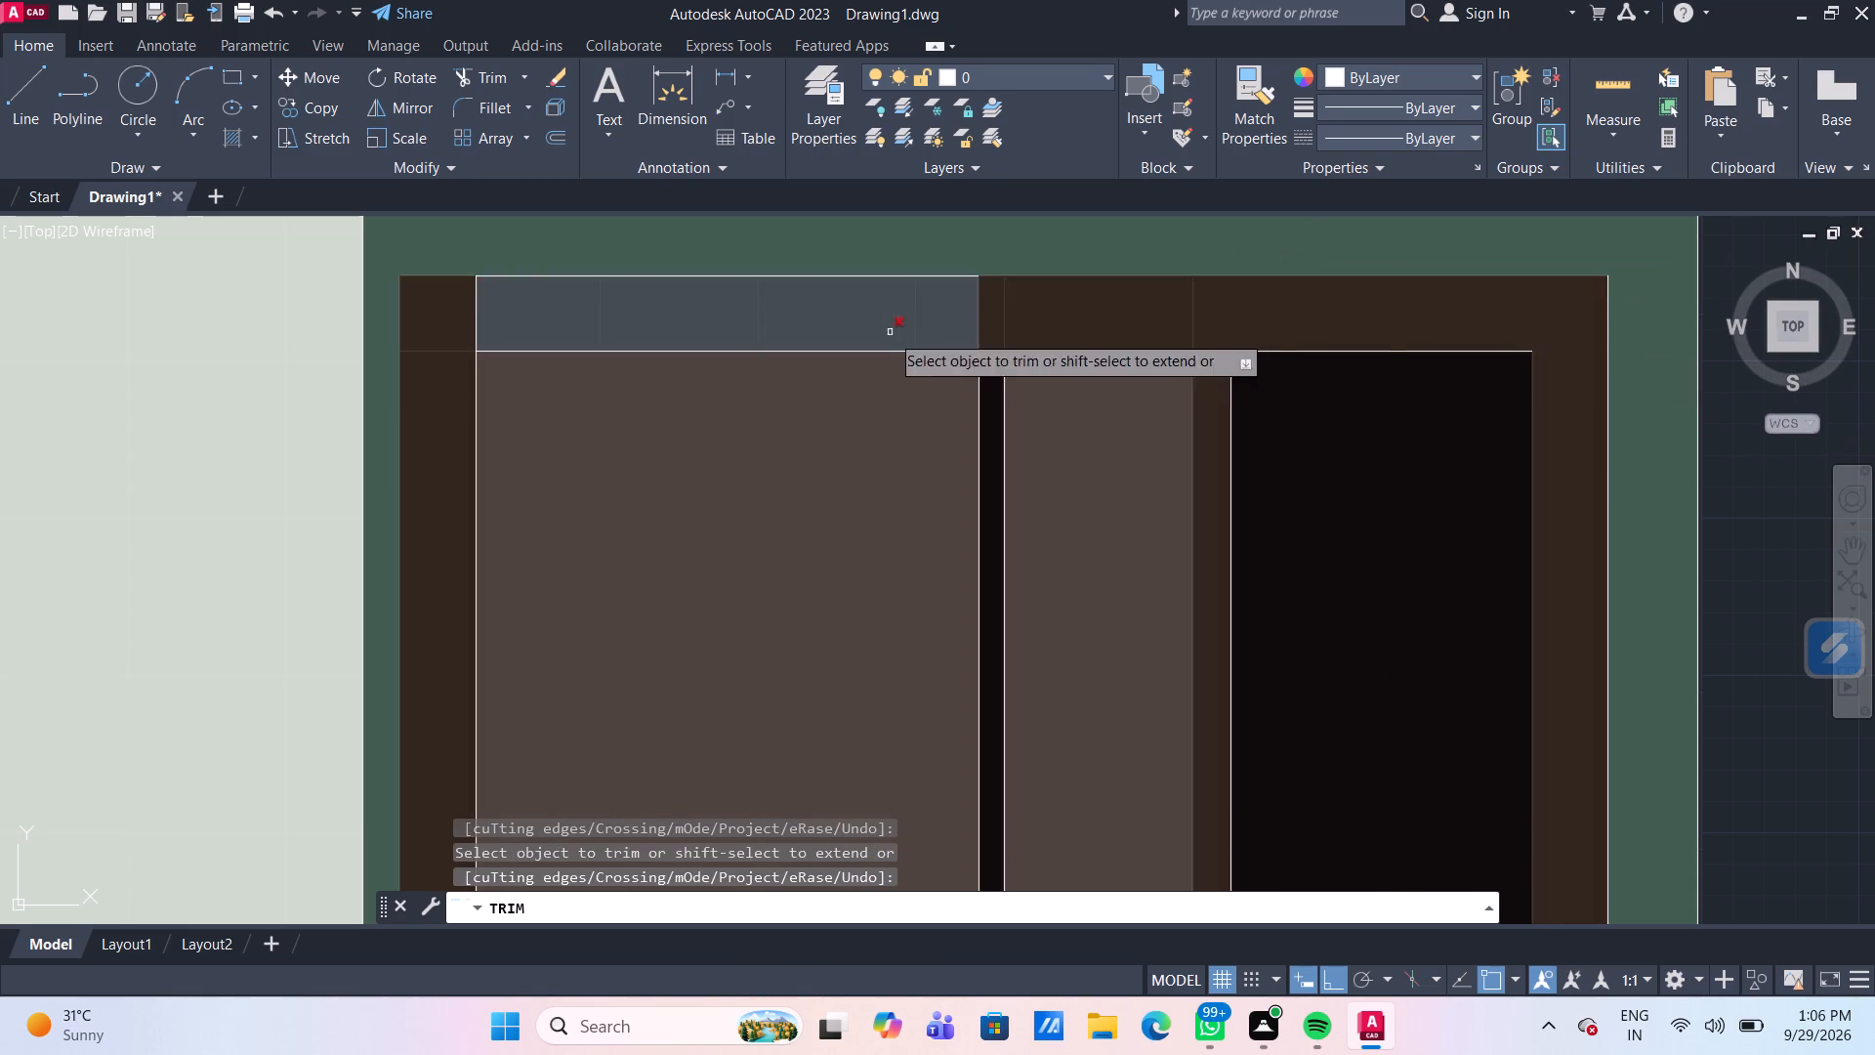
# Trim the leaf edge lines crossing the door frame's top member, its upper-left corner lines and the line capping the strip between the leaves.
pyautogui.scroll(1, 1199, 312)
pyautogui.click(1186, 304)
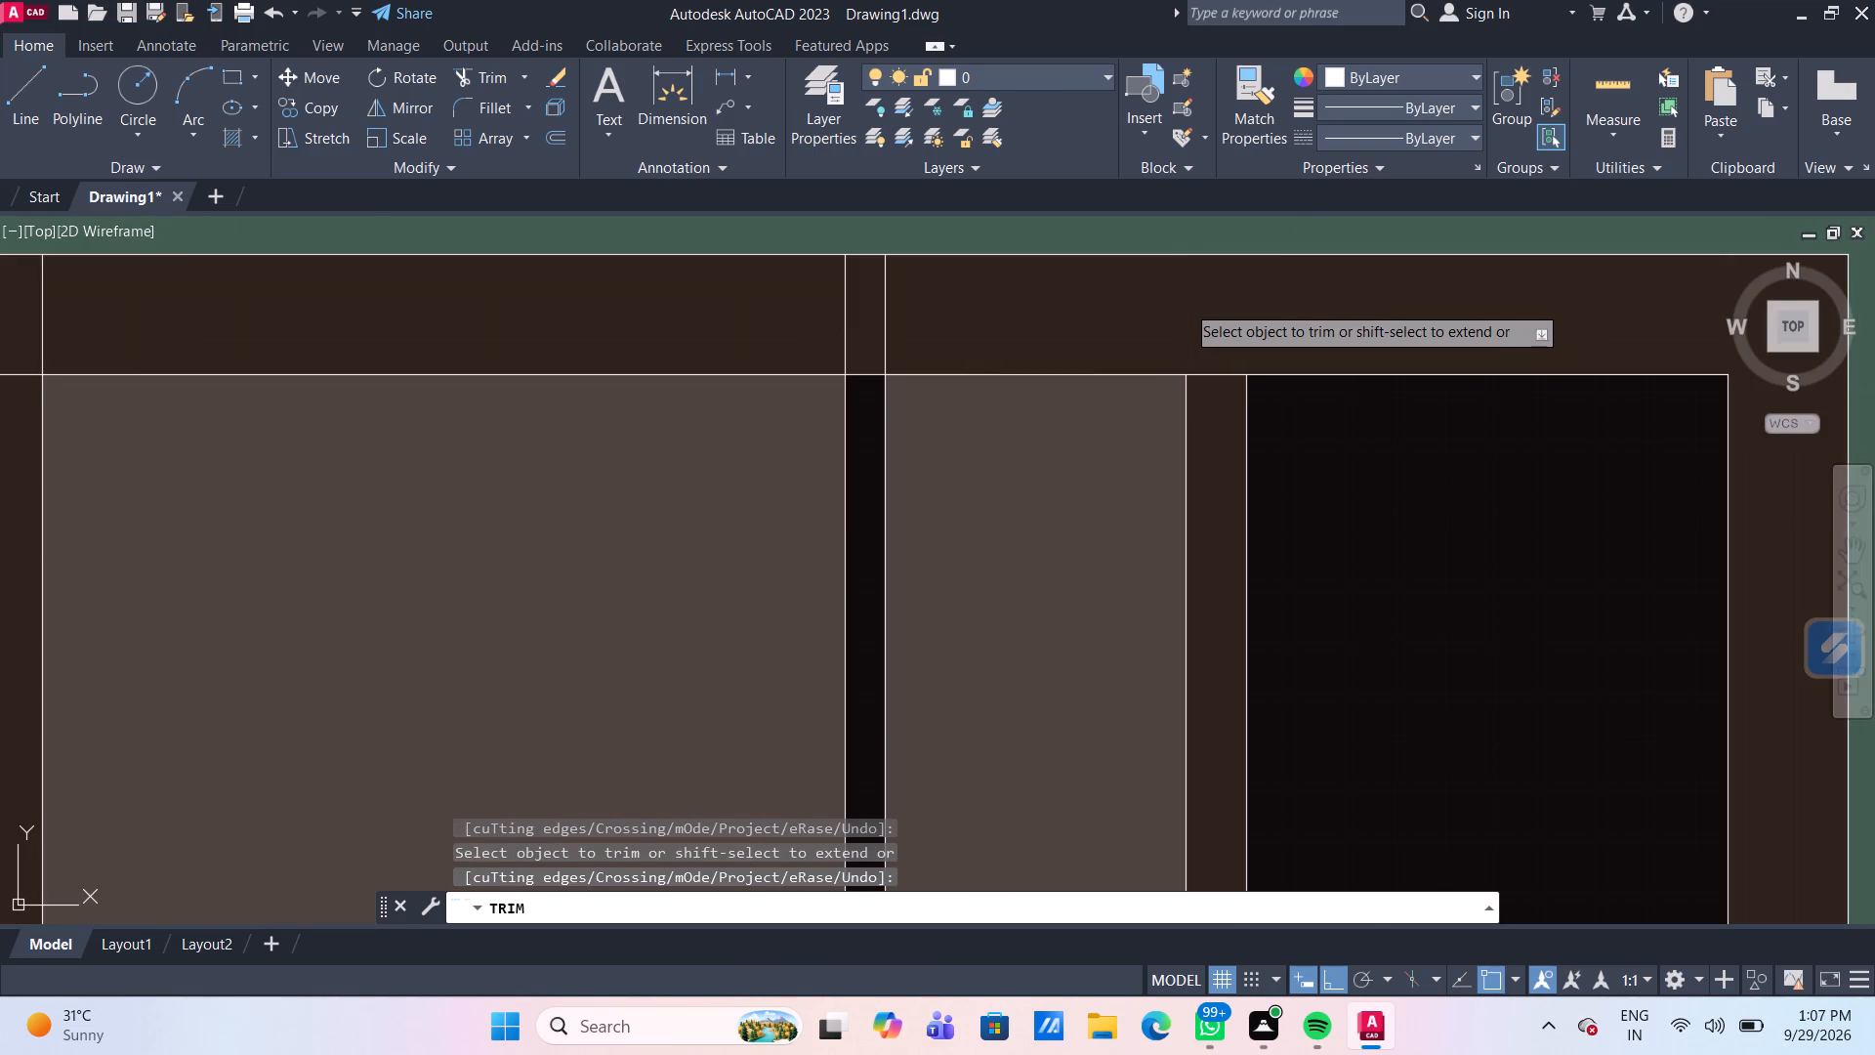
pyautogui.click(887, 326)
pyautogui.click(846, 321)
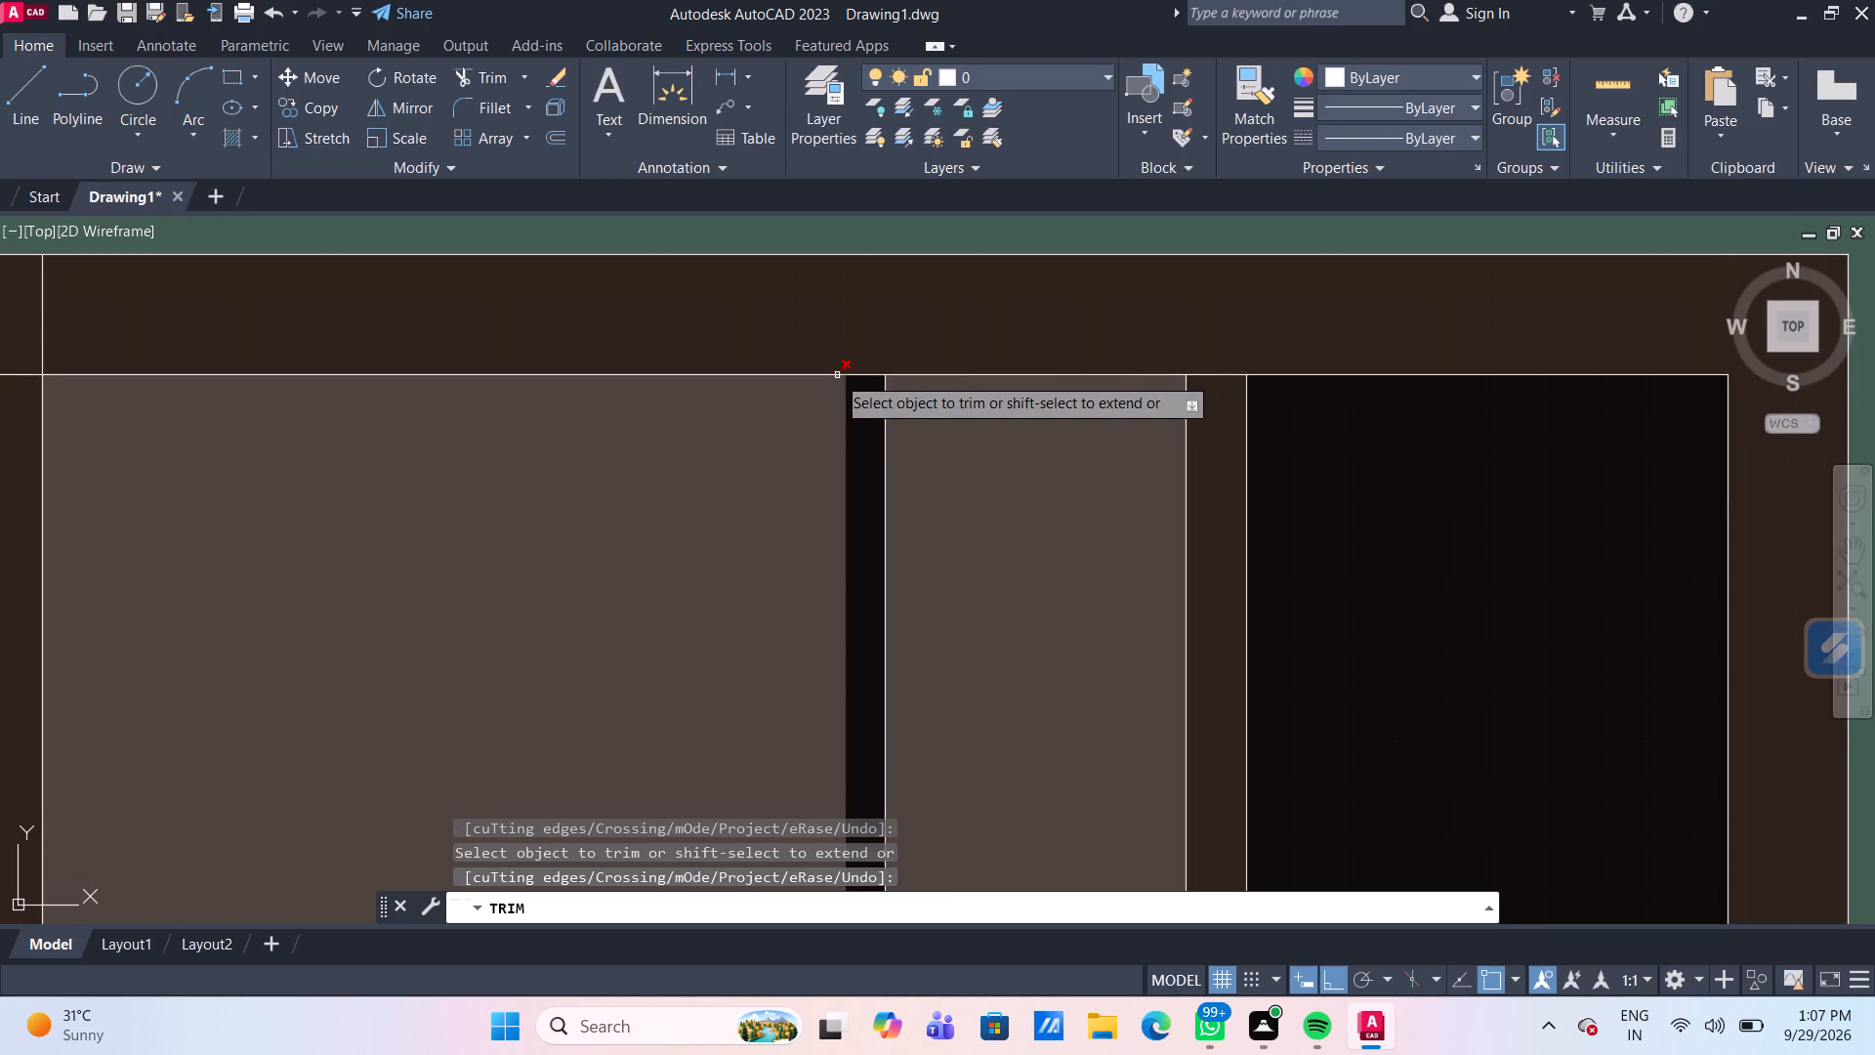
pyautogui.click(860, 373)
pyautogui.scroll(-3, 946, 332)
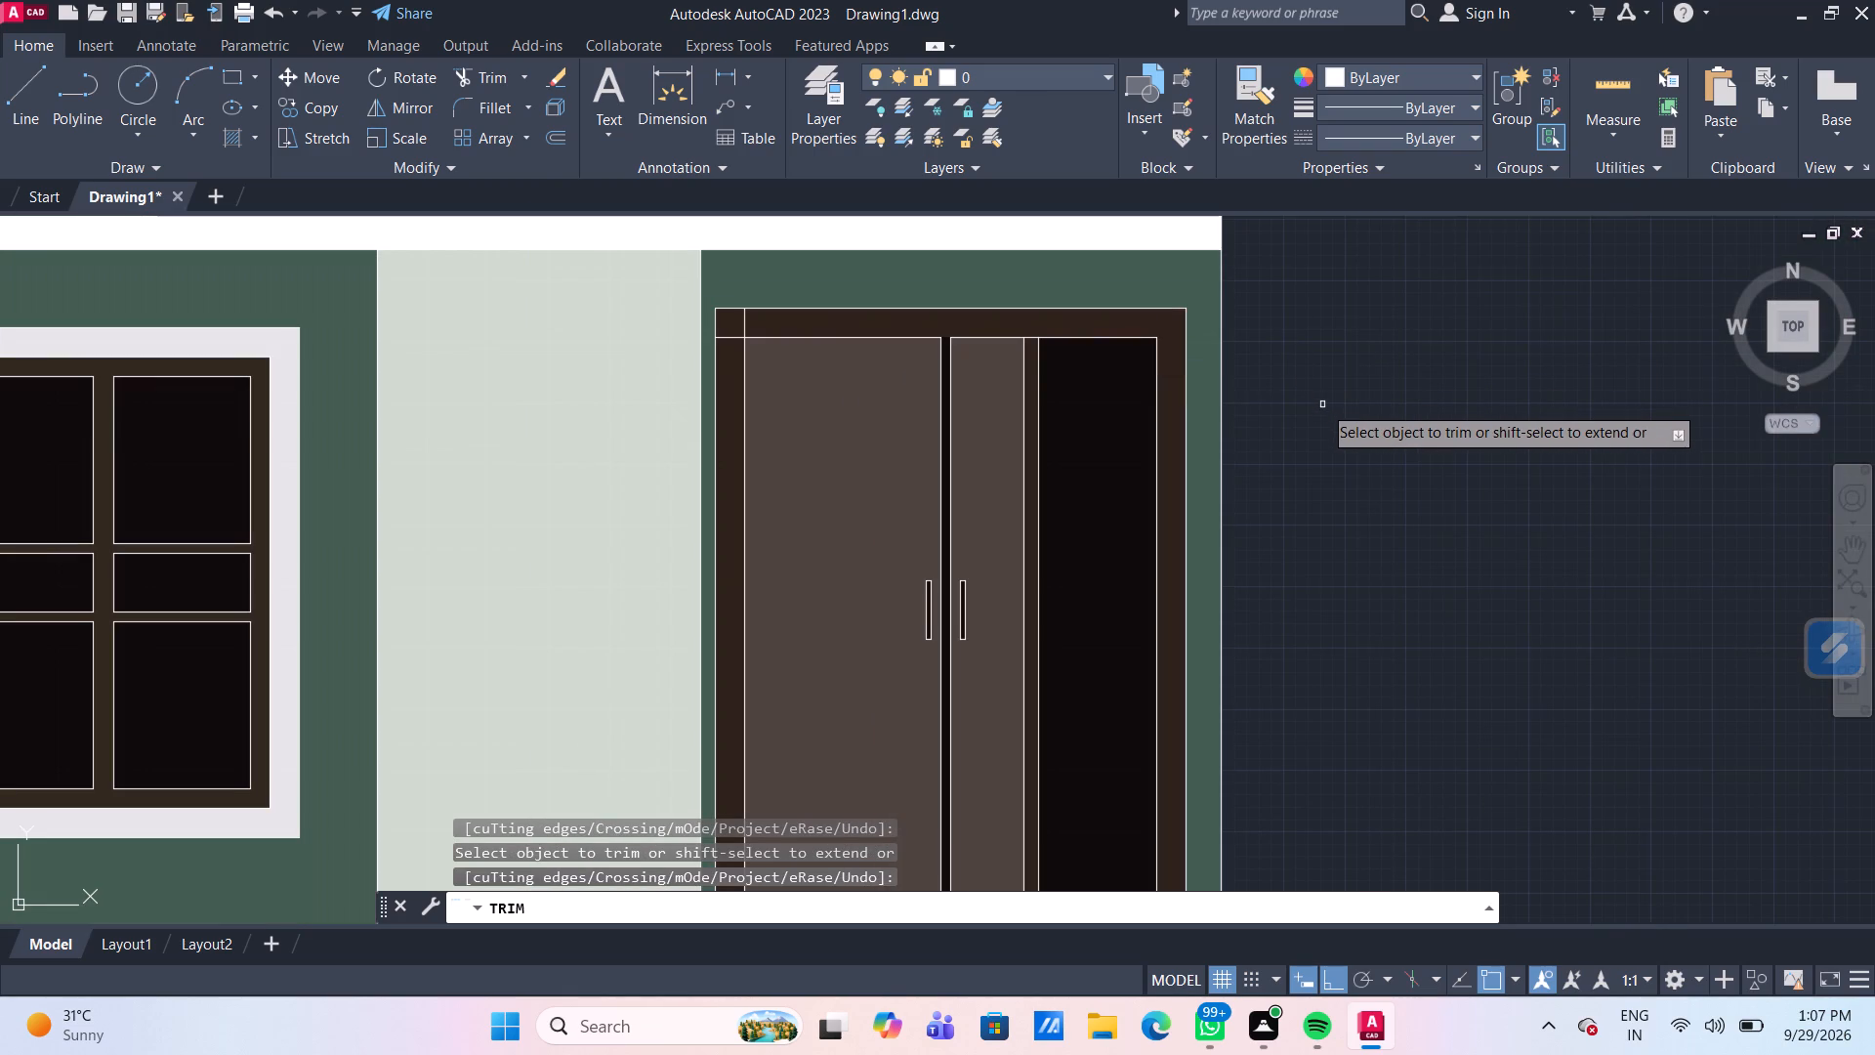
pyautogui.scroll(2, 788, 313)
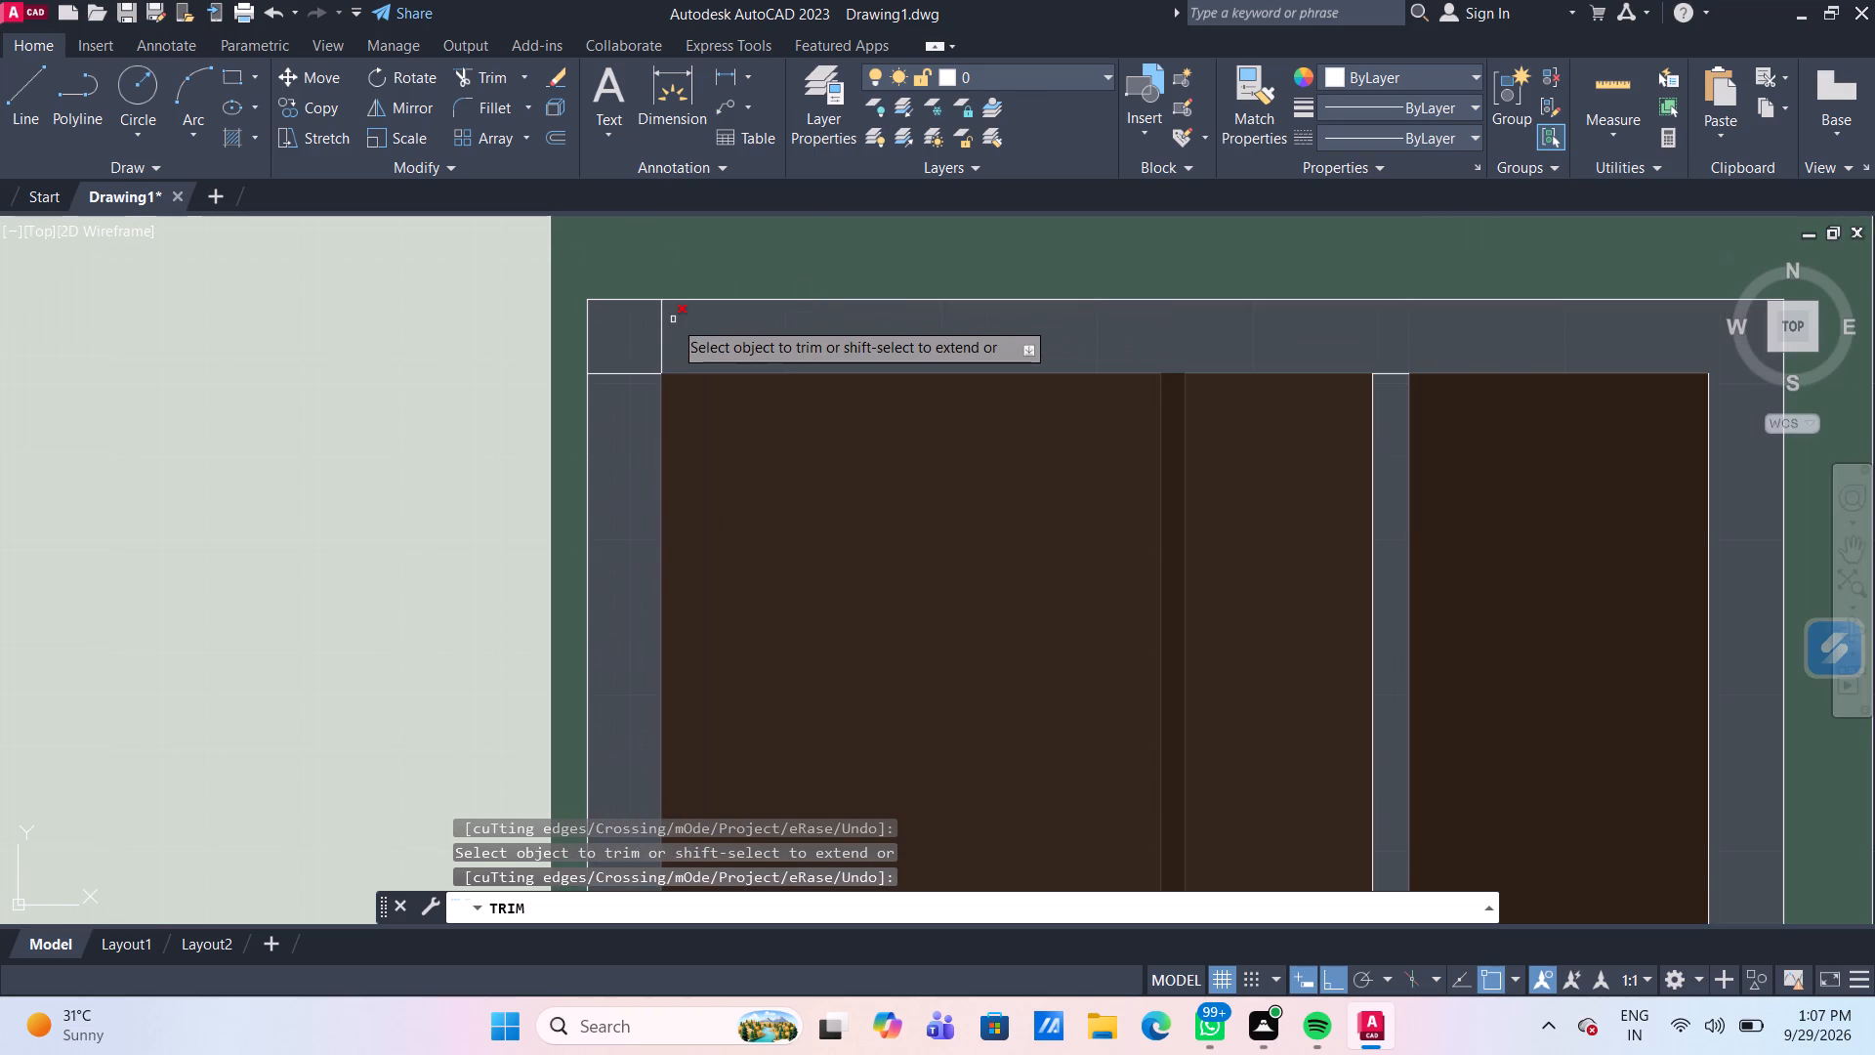
pyautogui.click(664, 327)
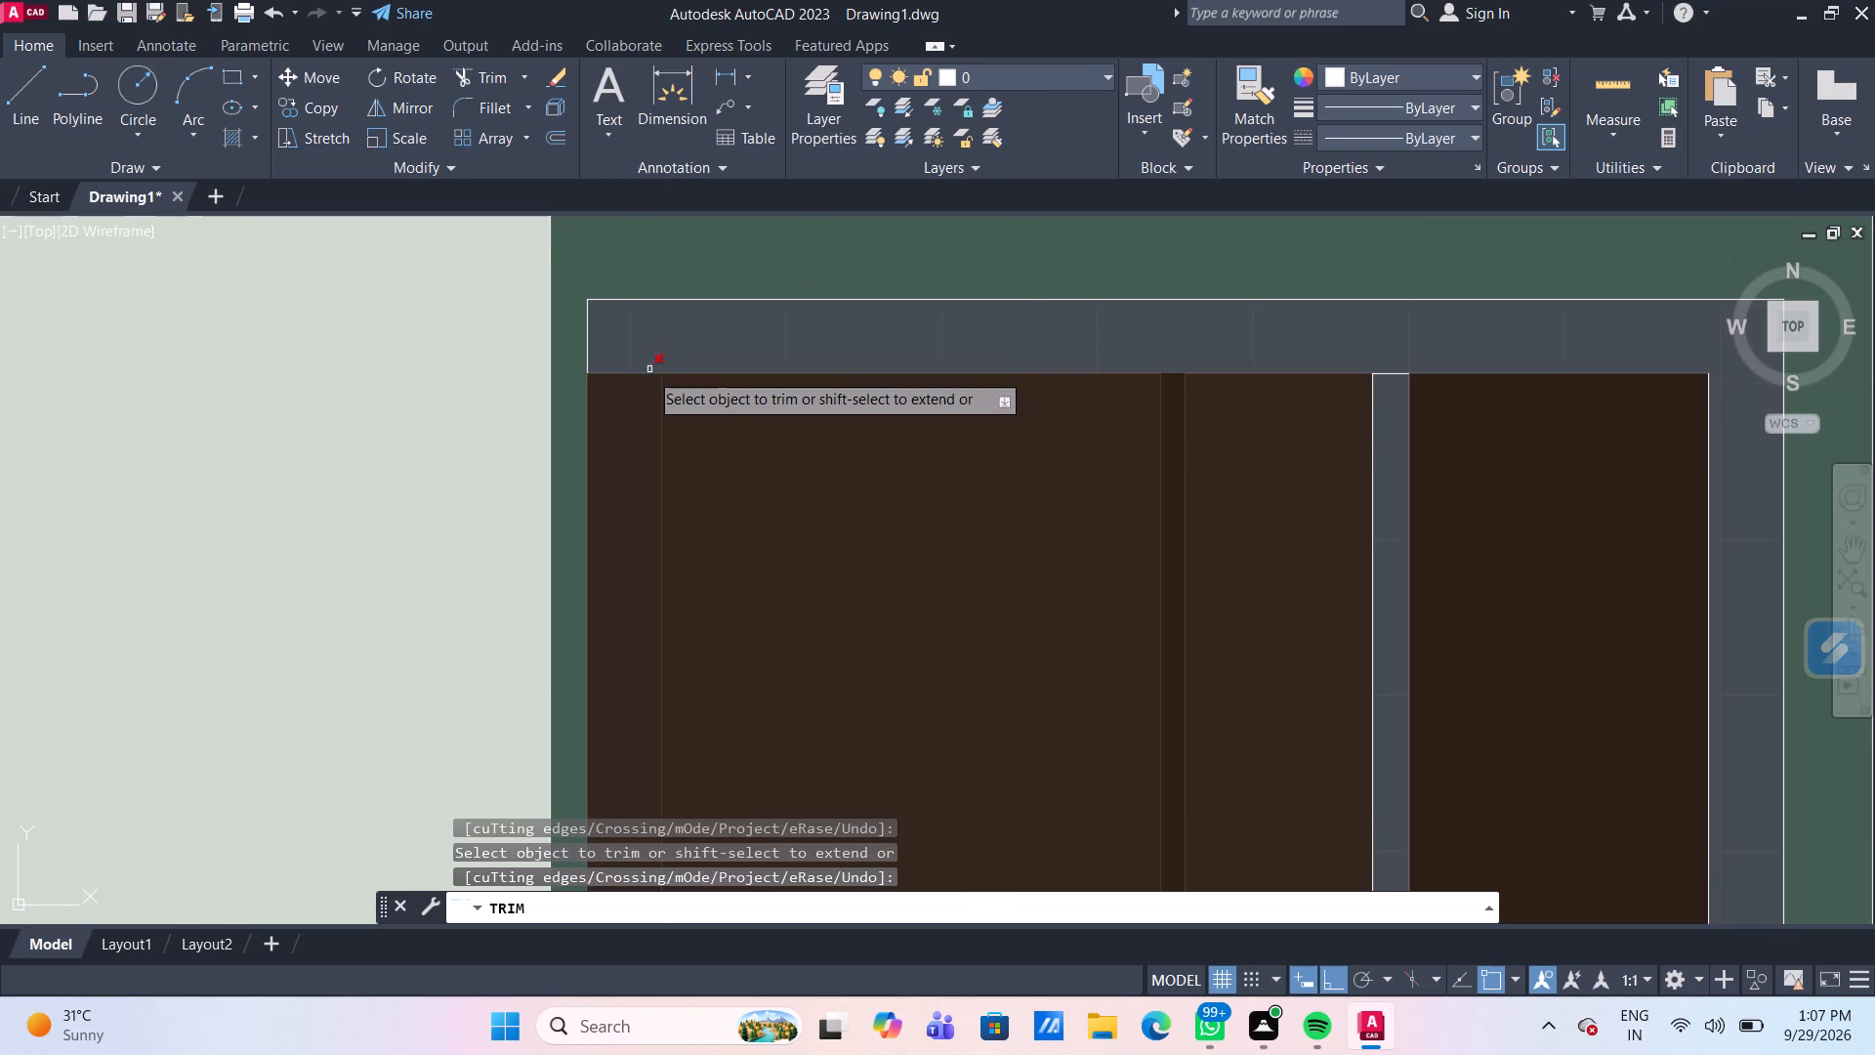
pyautogui.click(647, 373)
# Trim the leaf edge lines and dark strip hatch crossing the frame's bottom member, and the short line between the narrower leaf and side panel.
pyautogui.scroll(-4, 647, 373)
pyautogui.scroll(1, 780, 707)
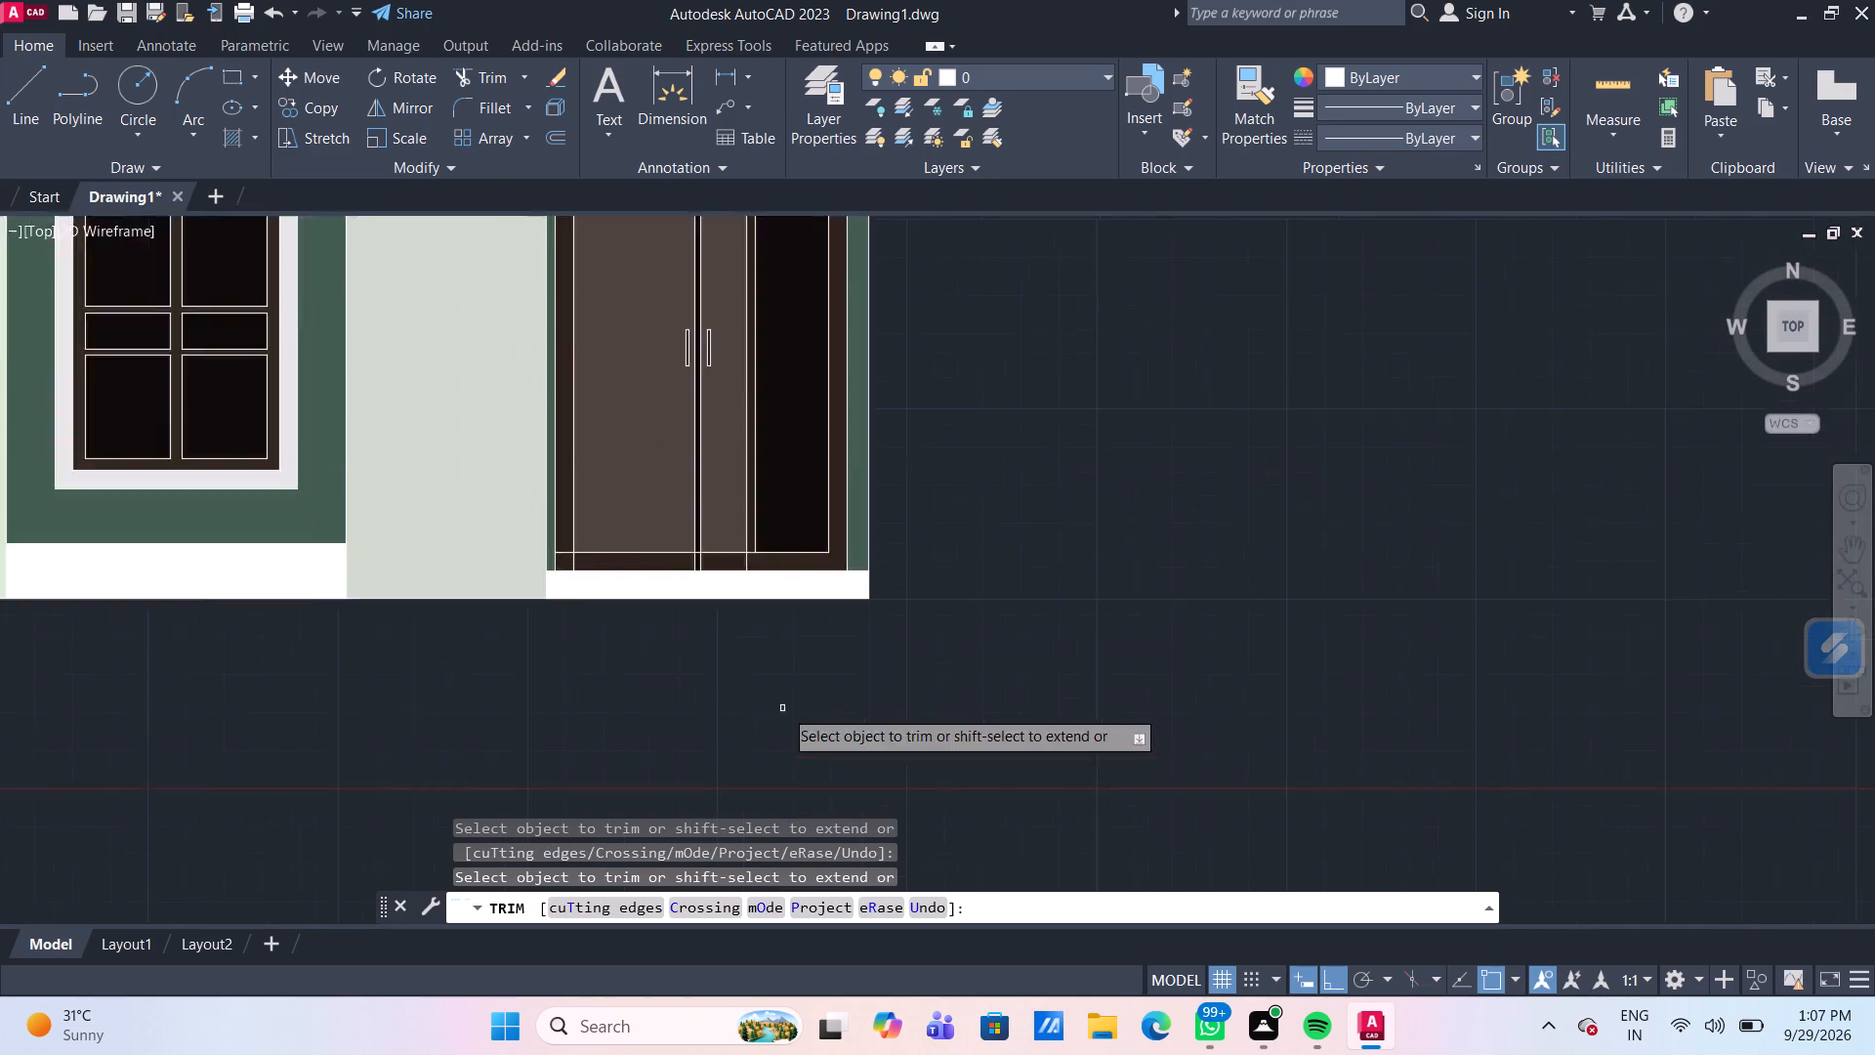
pyautogui.scroll(2, 784, 708)
pyautogui.scroll(2, 660, 366)
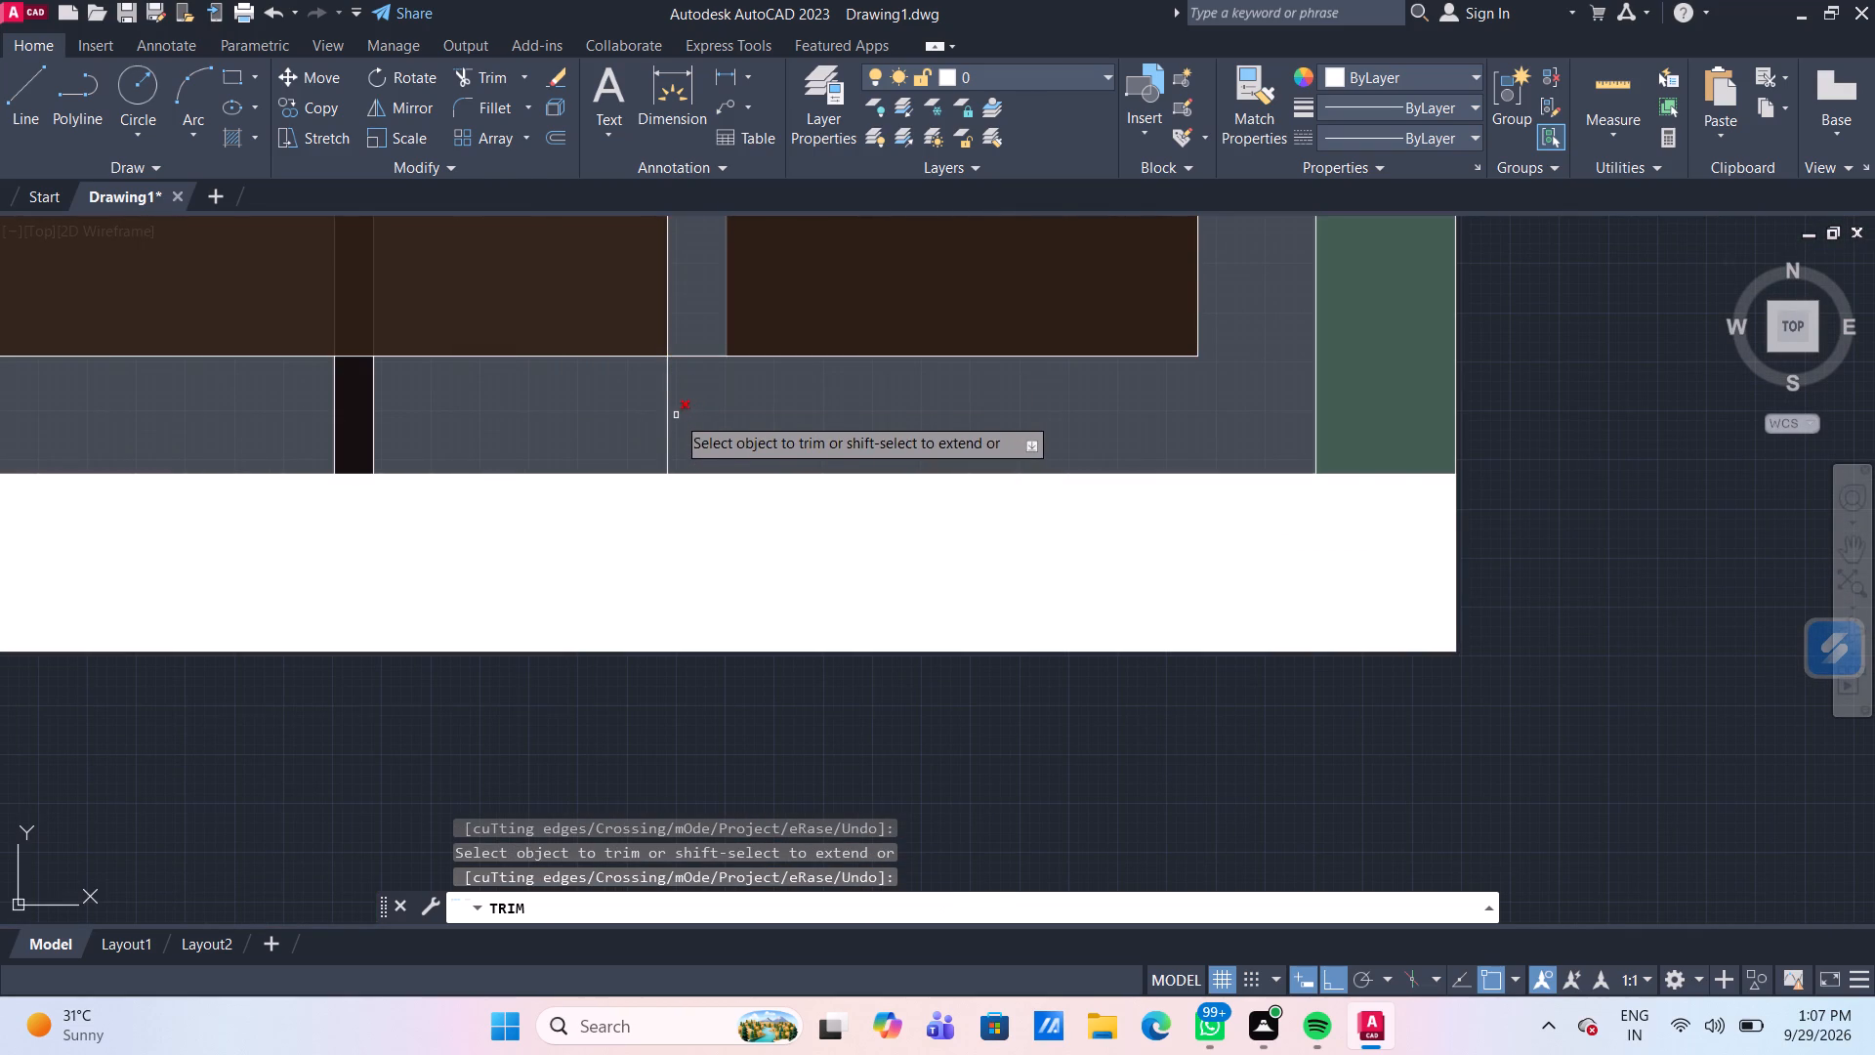
pyautogui.click(670, 412)
pyautogui.scroll(-1, 690, 363)
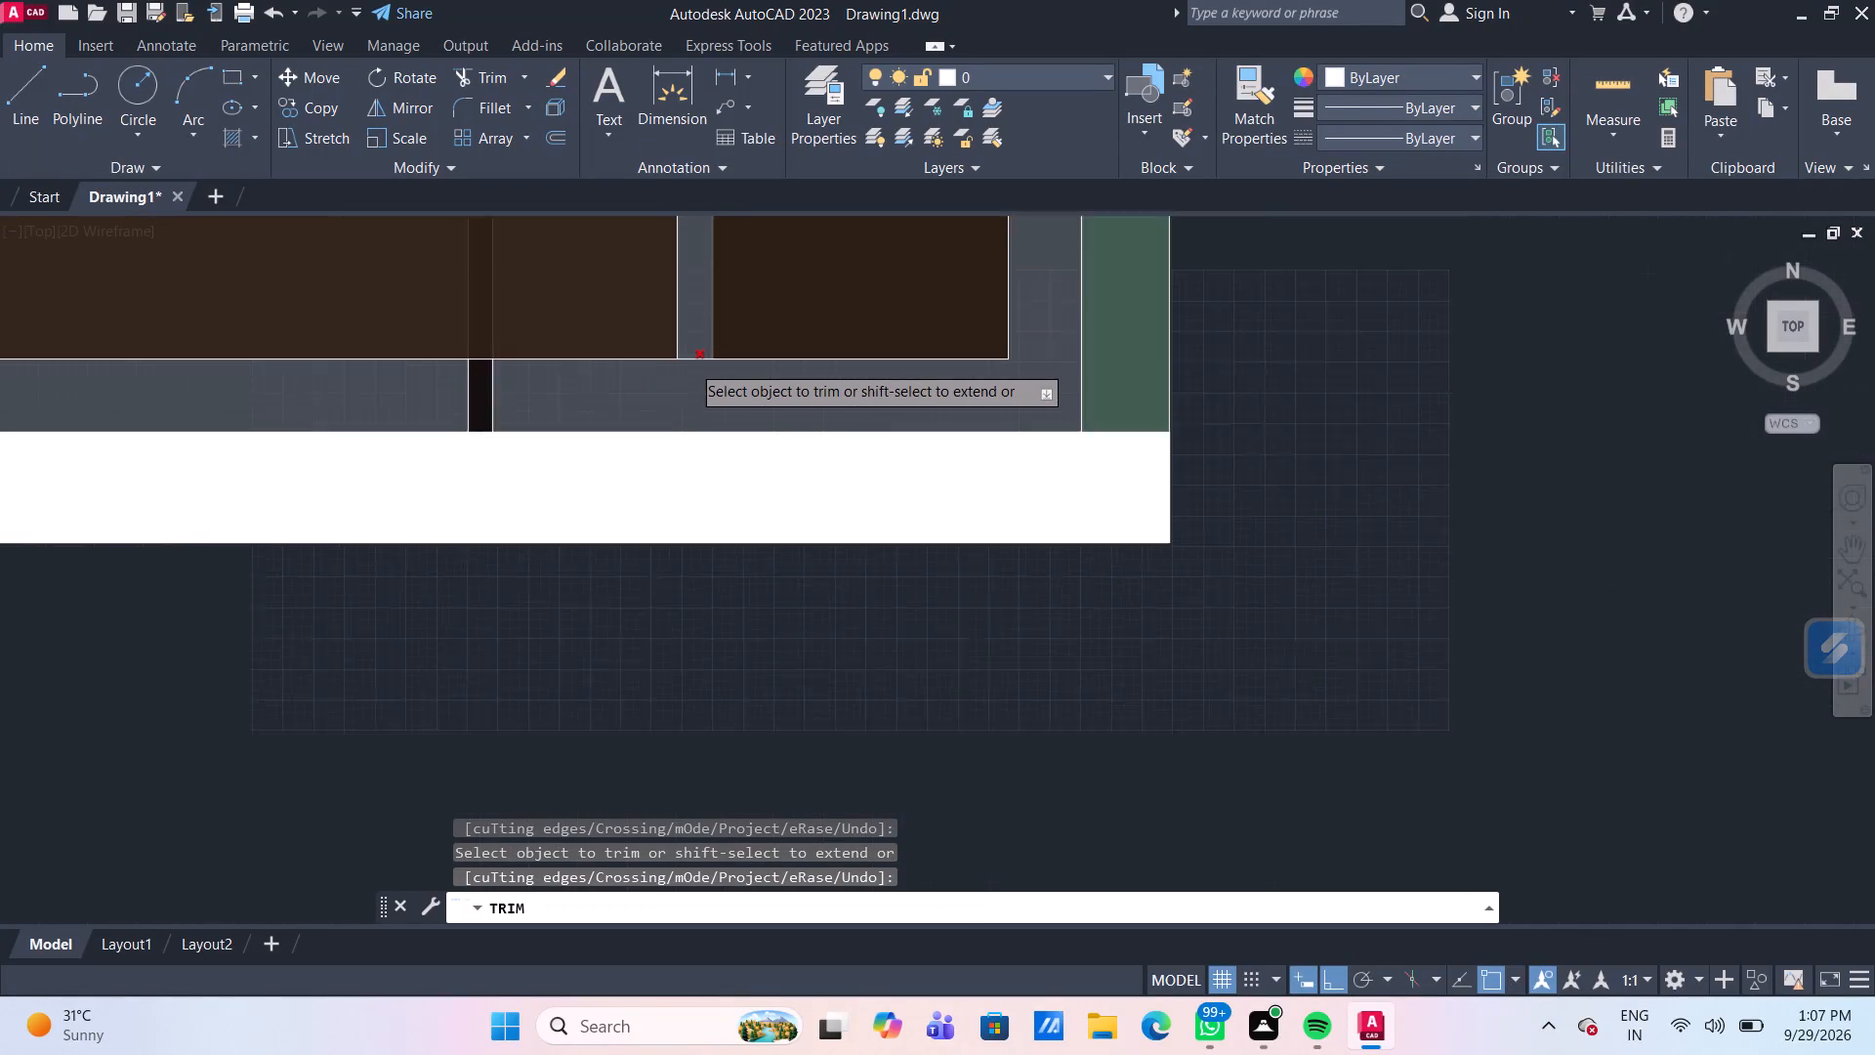
pyautogui.scroll(-1, 690, 363)
pyautogui.click(694, 359)
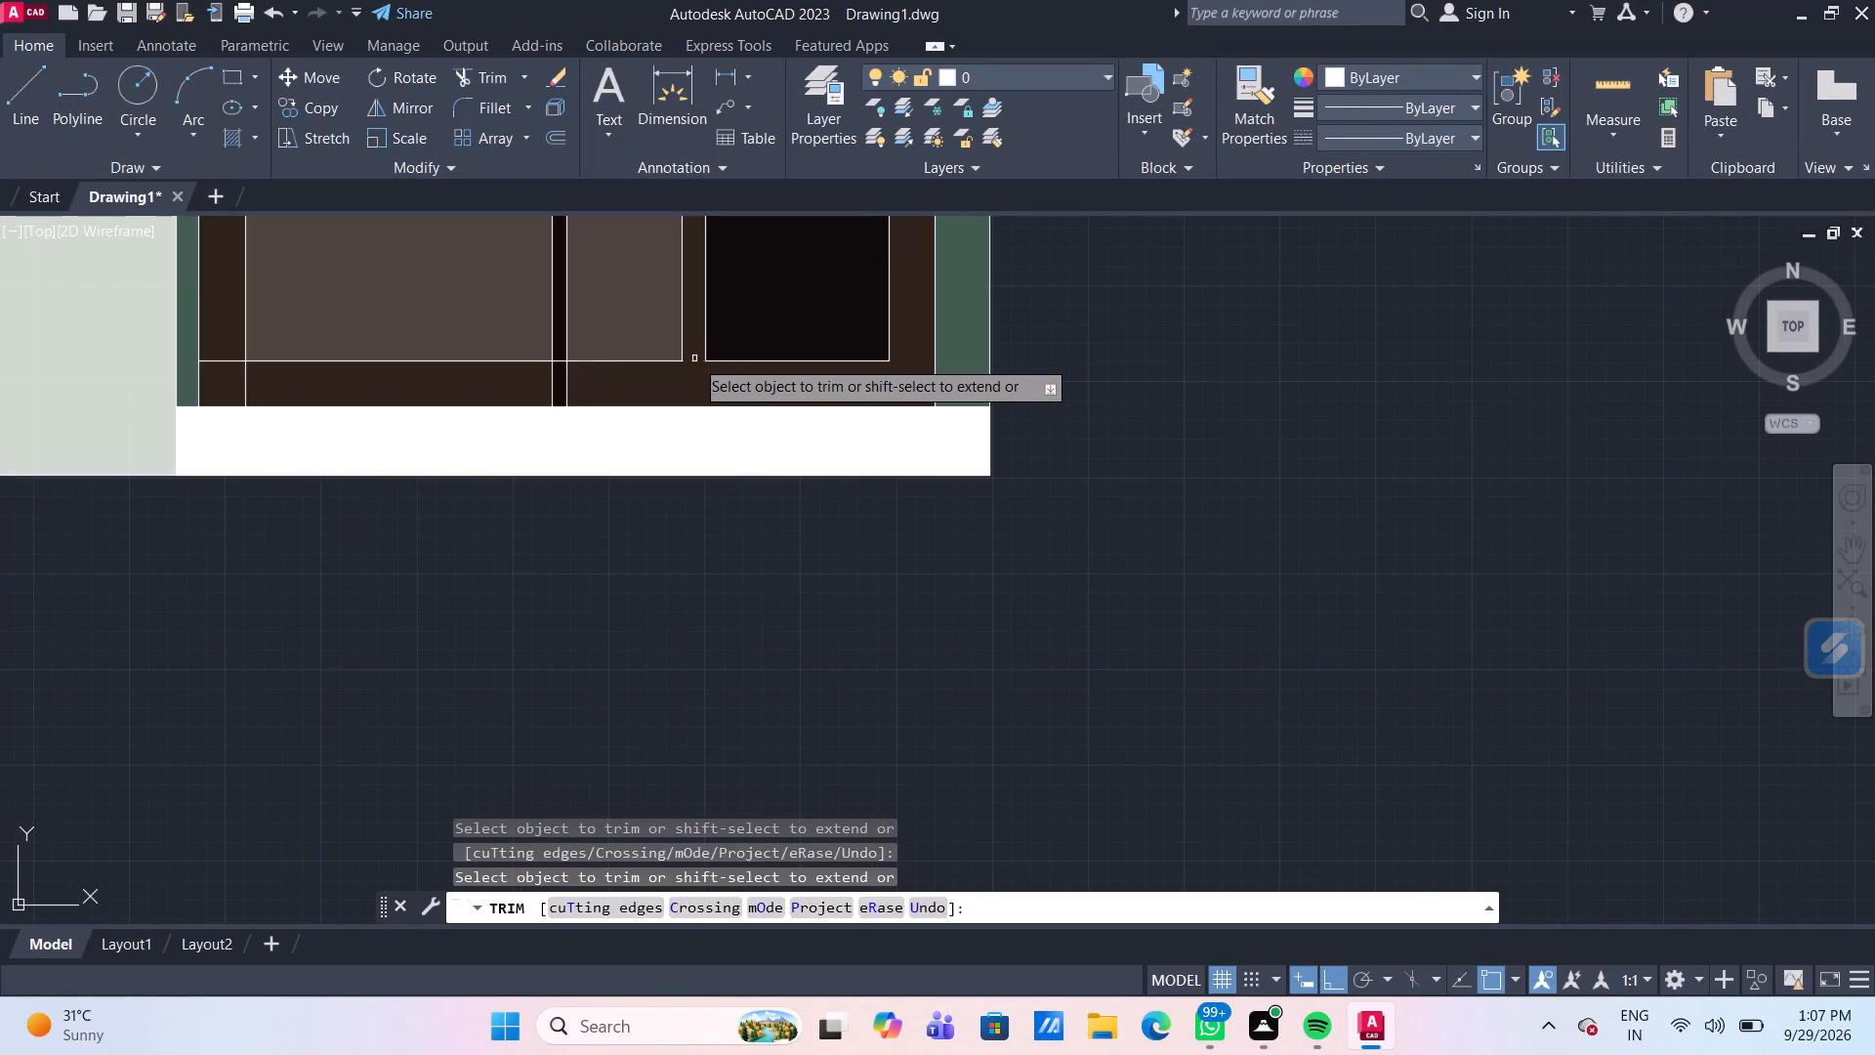
pyautogui.scroll(3, 545, 362)
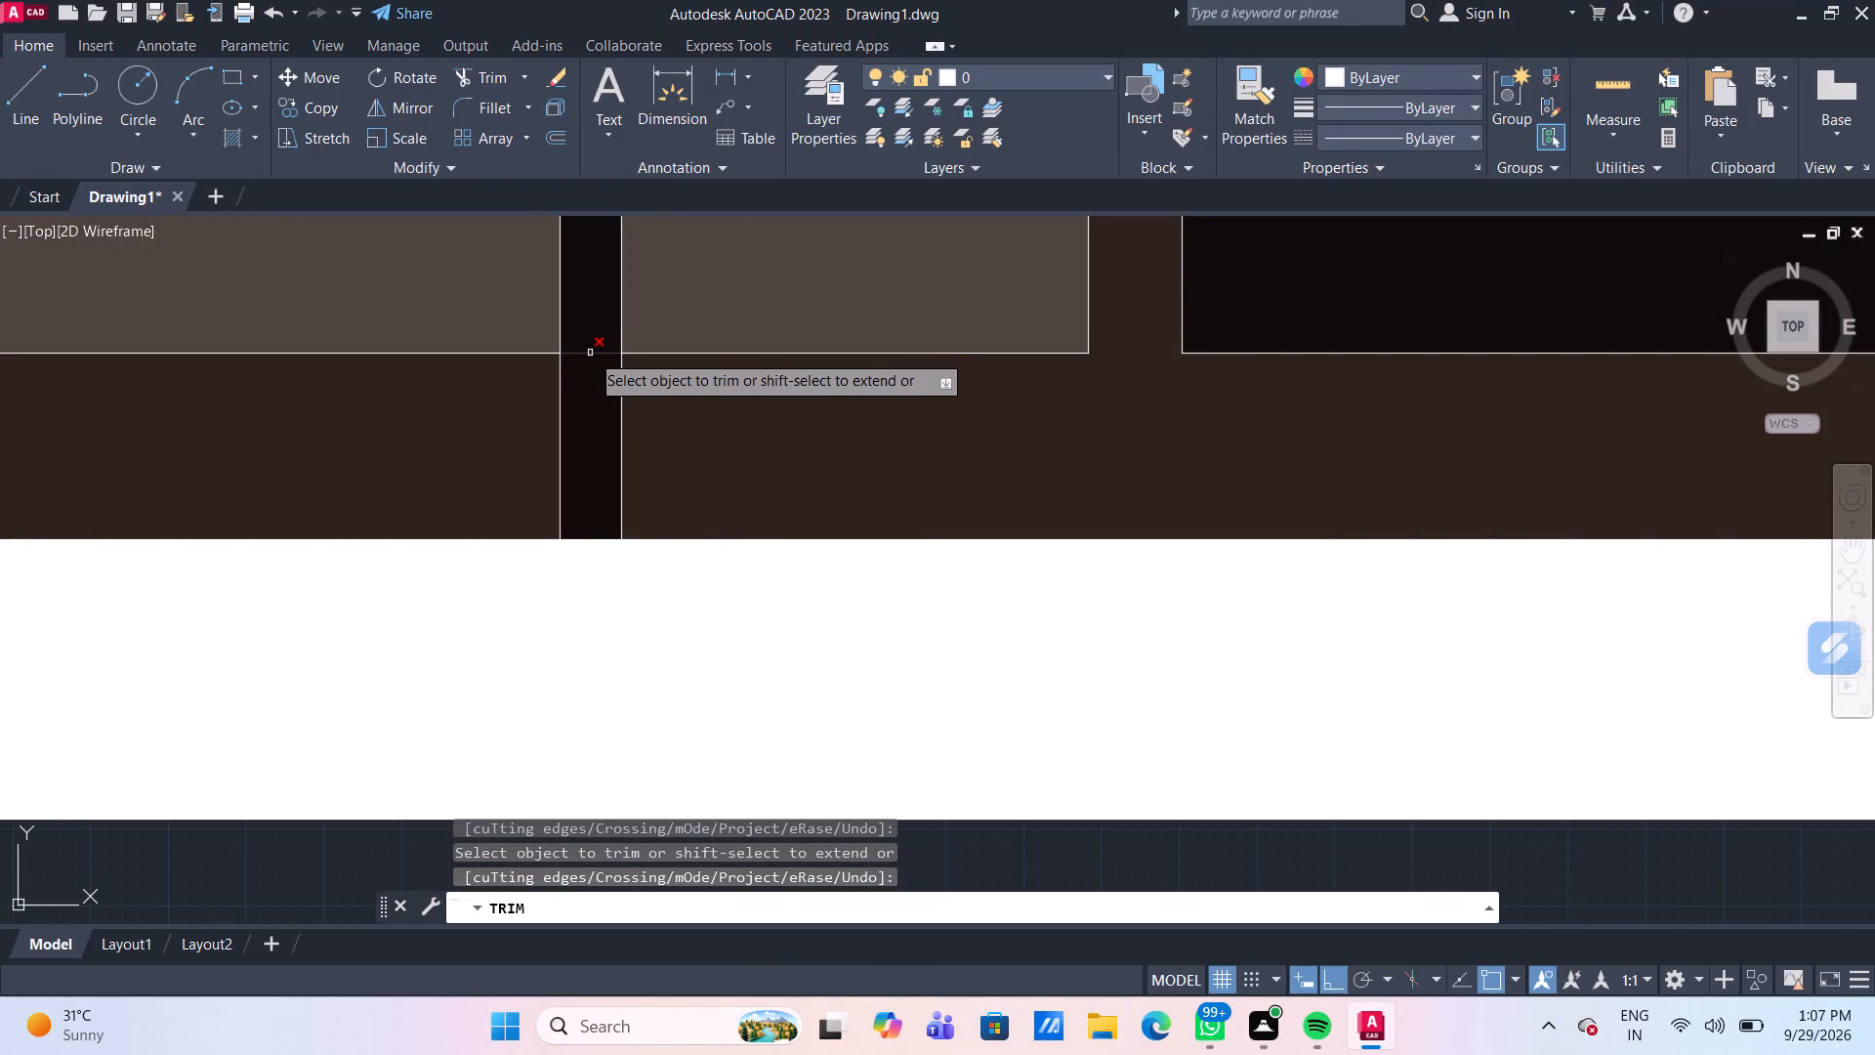
pyautogui.click(595, 417)
pyautogui.click(622, 422)
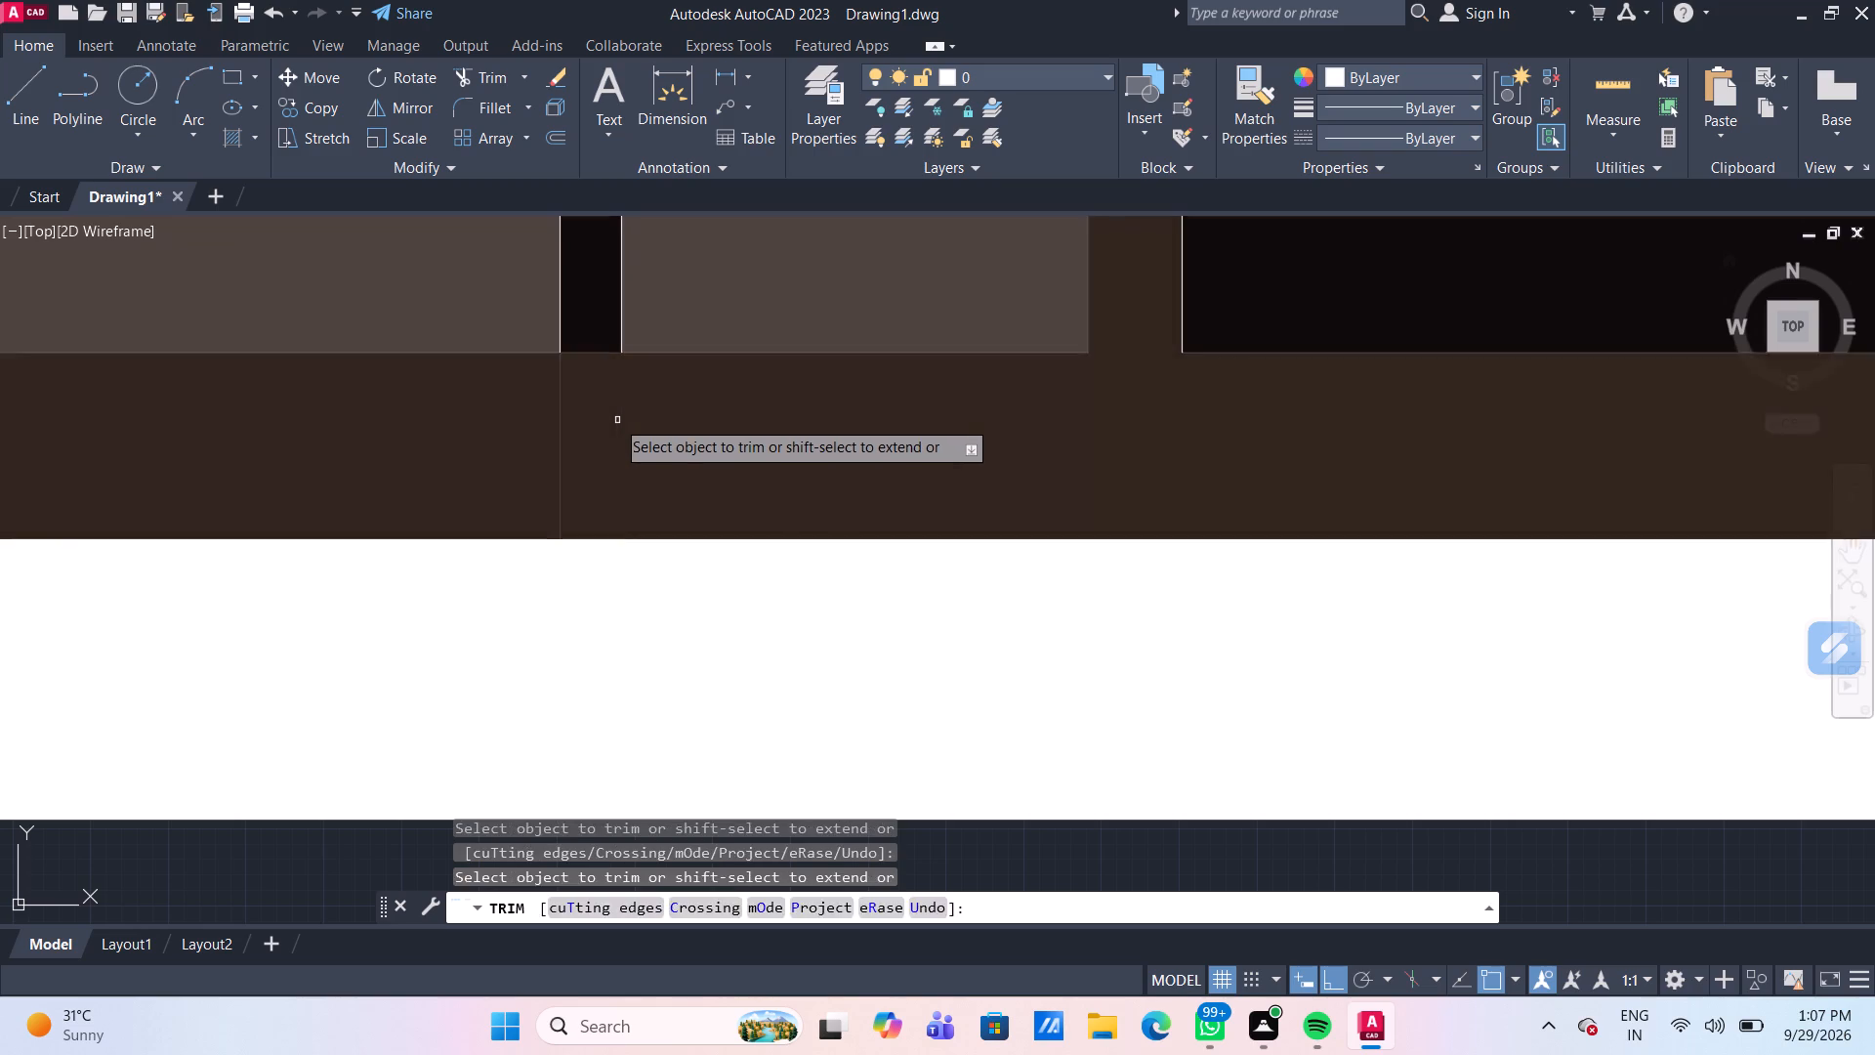
pyautogui.click(560, 413)
# Trim the lines crossing the door frame's lower-left corner and the line closing the bottom of the strip between the leaves.
pyautogui.scroll(-4, 560, 413)
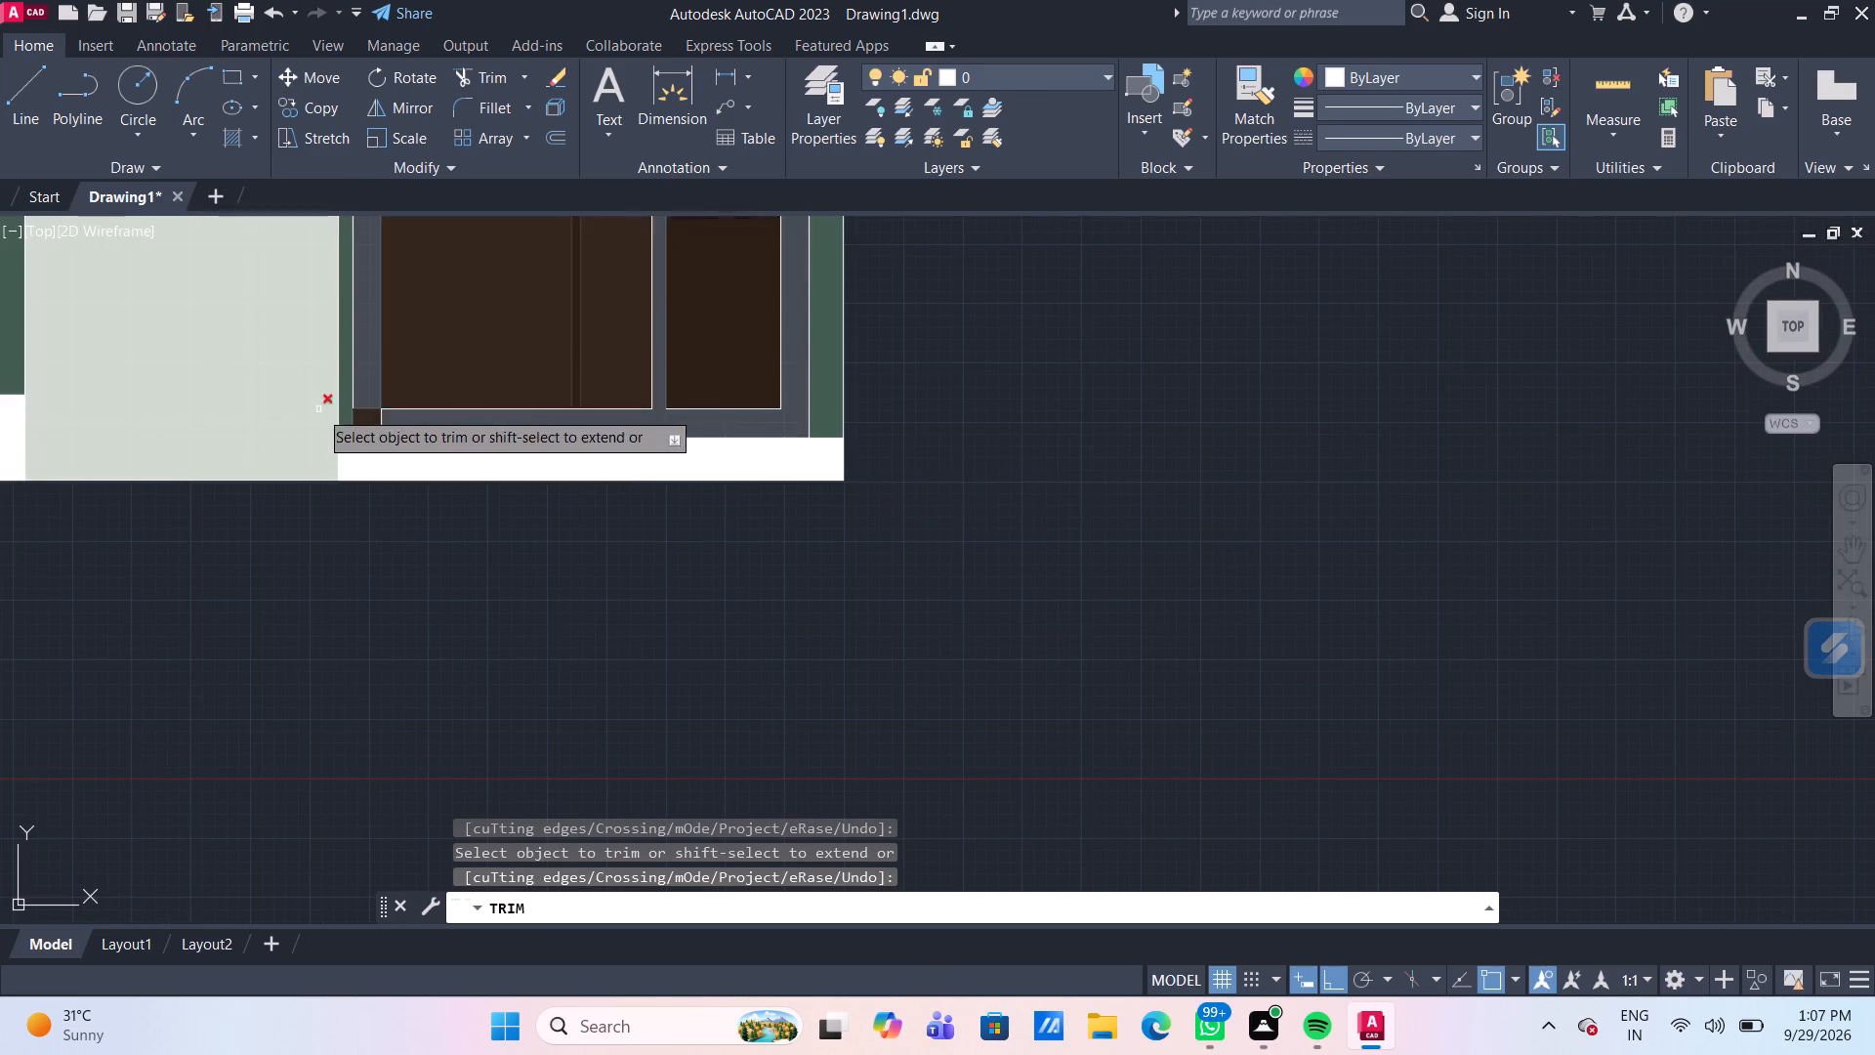
pyautogui.scroll(3, 347, 414)
pyautogui.click(415, 380)
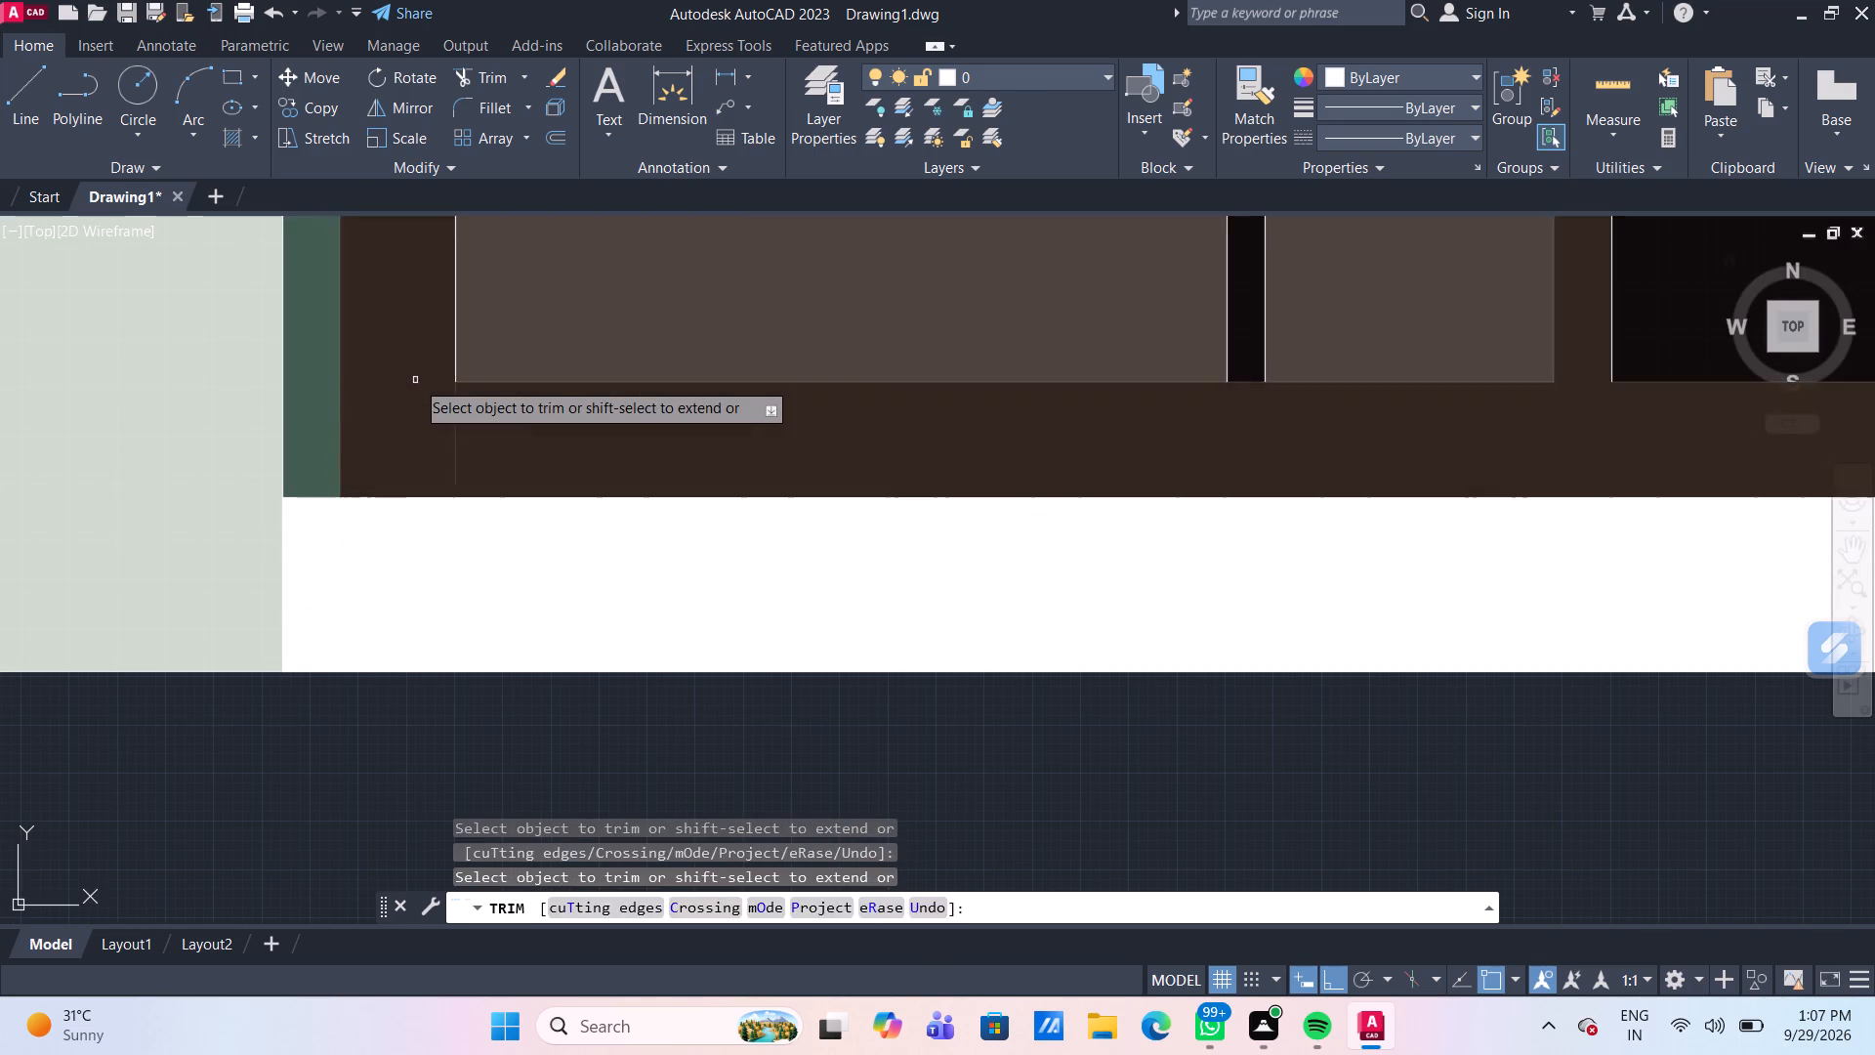
pyautogui.click(457, 410)
pyautogui.scroll(-4, 457, 410)
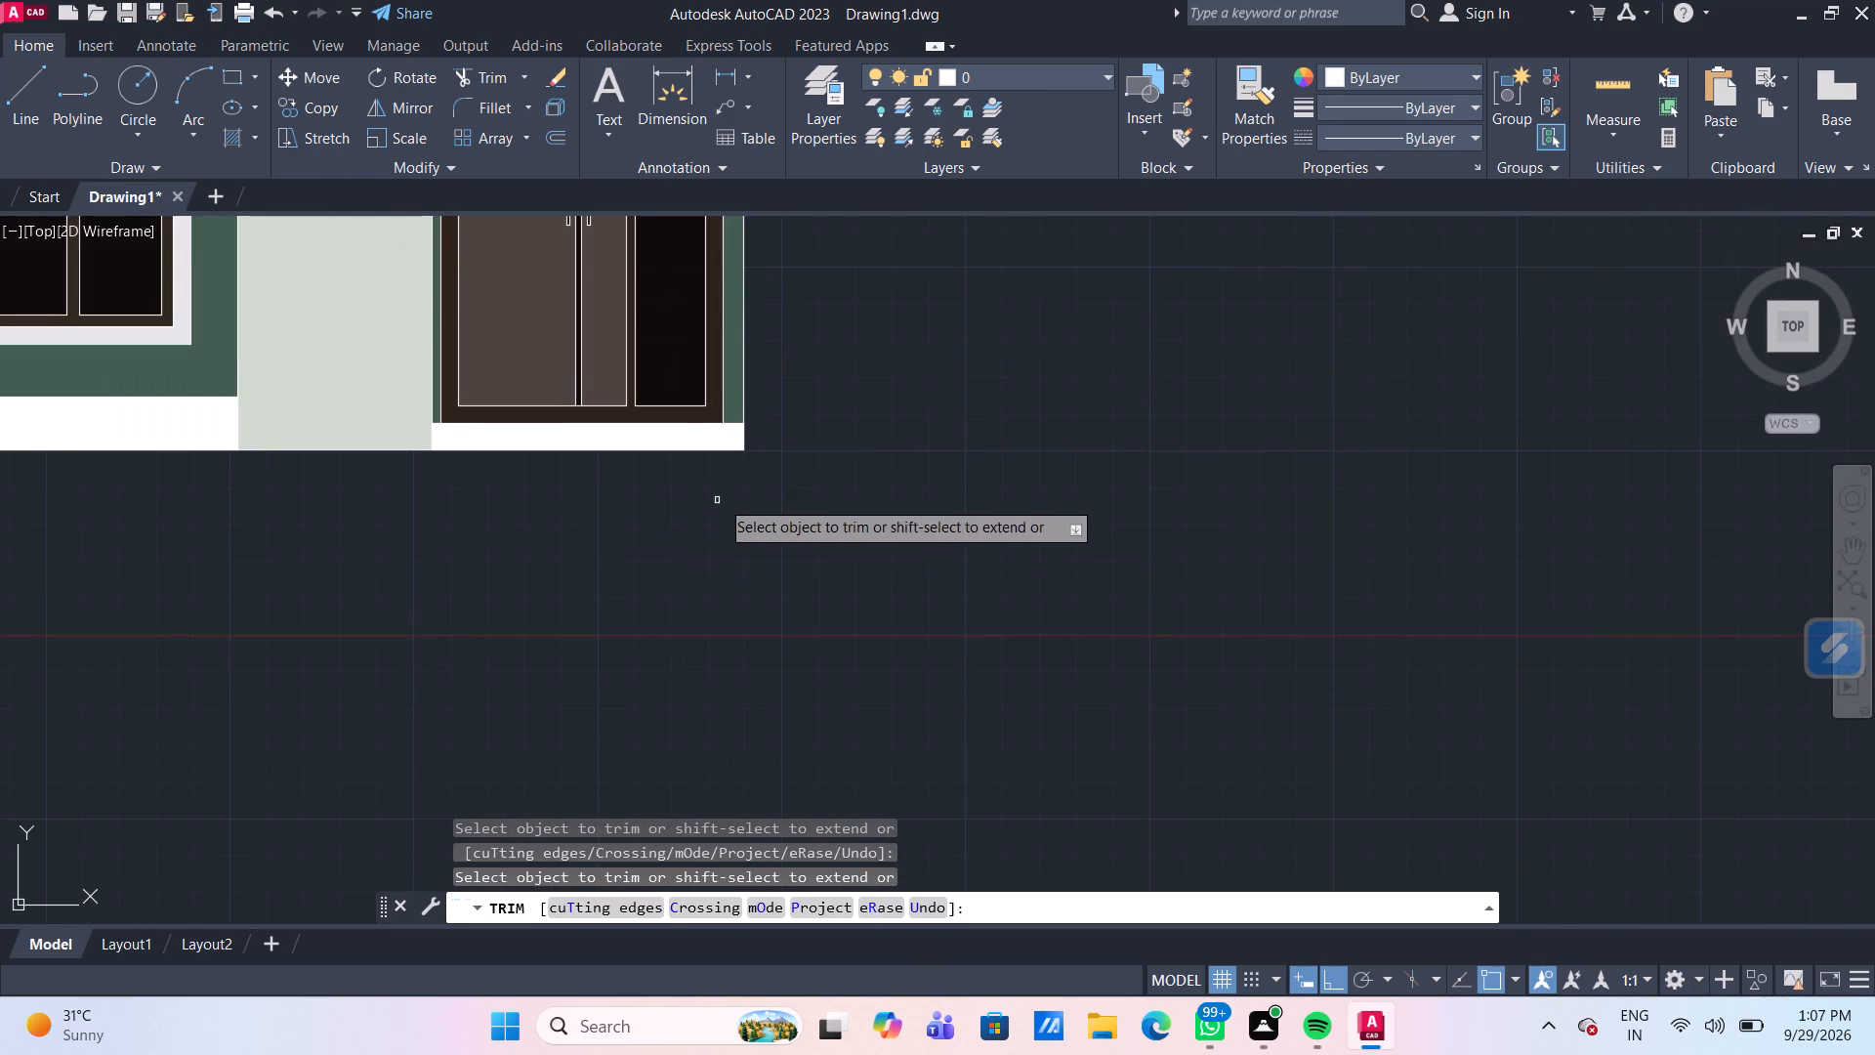
pyautogui.moveTo(821, 419); pyautogui.dragTo(848, 606, button='middle')
pyautogui.scroll(-1, 848, 606)
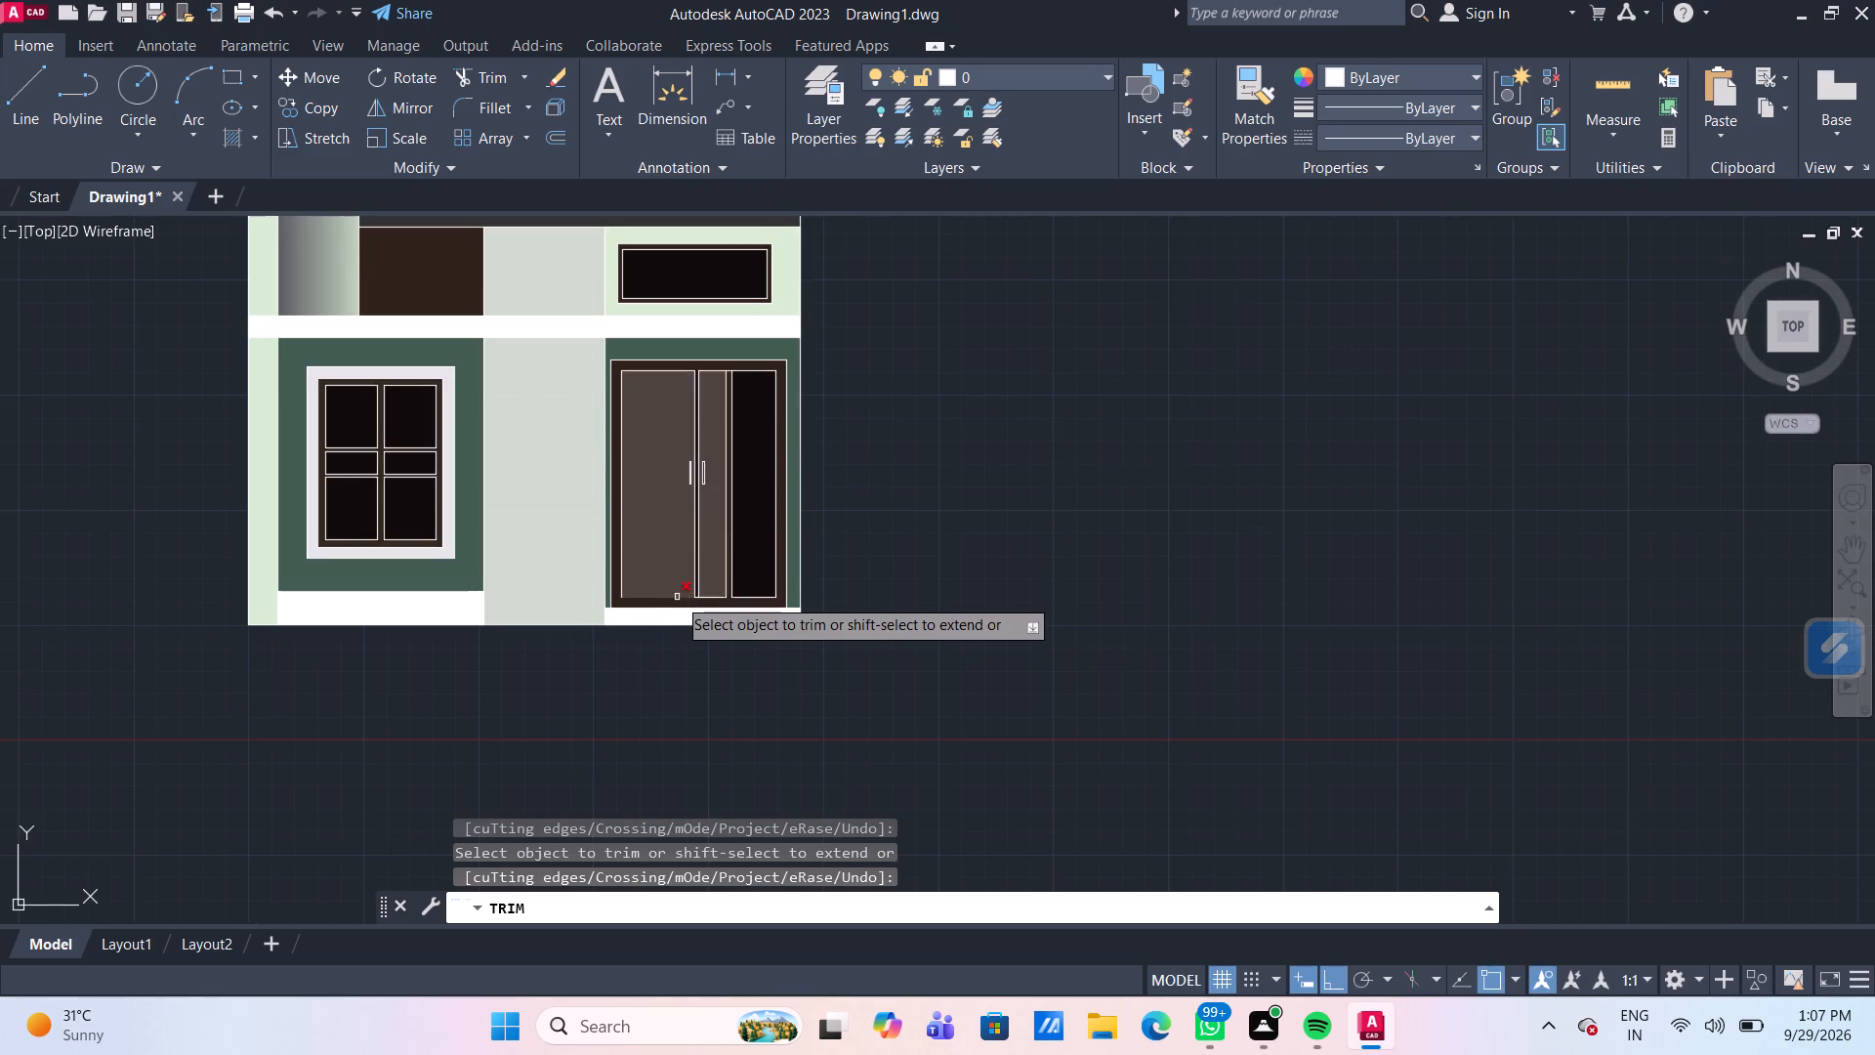
pyautogui.scroll(4, 722, 599)
pyautogui.scroll(2, 561, 589)
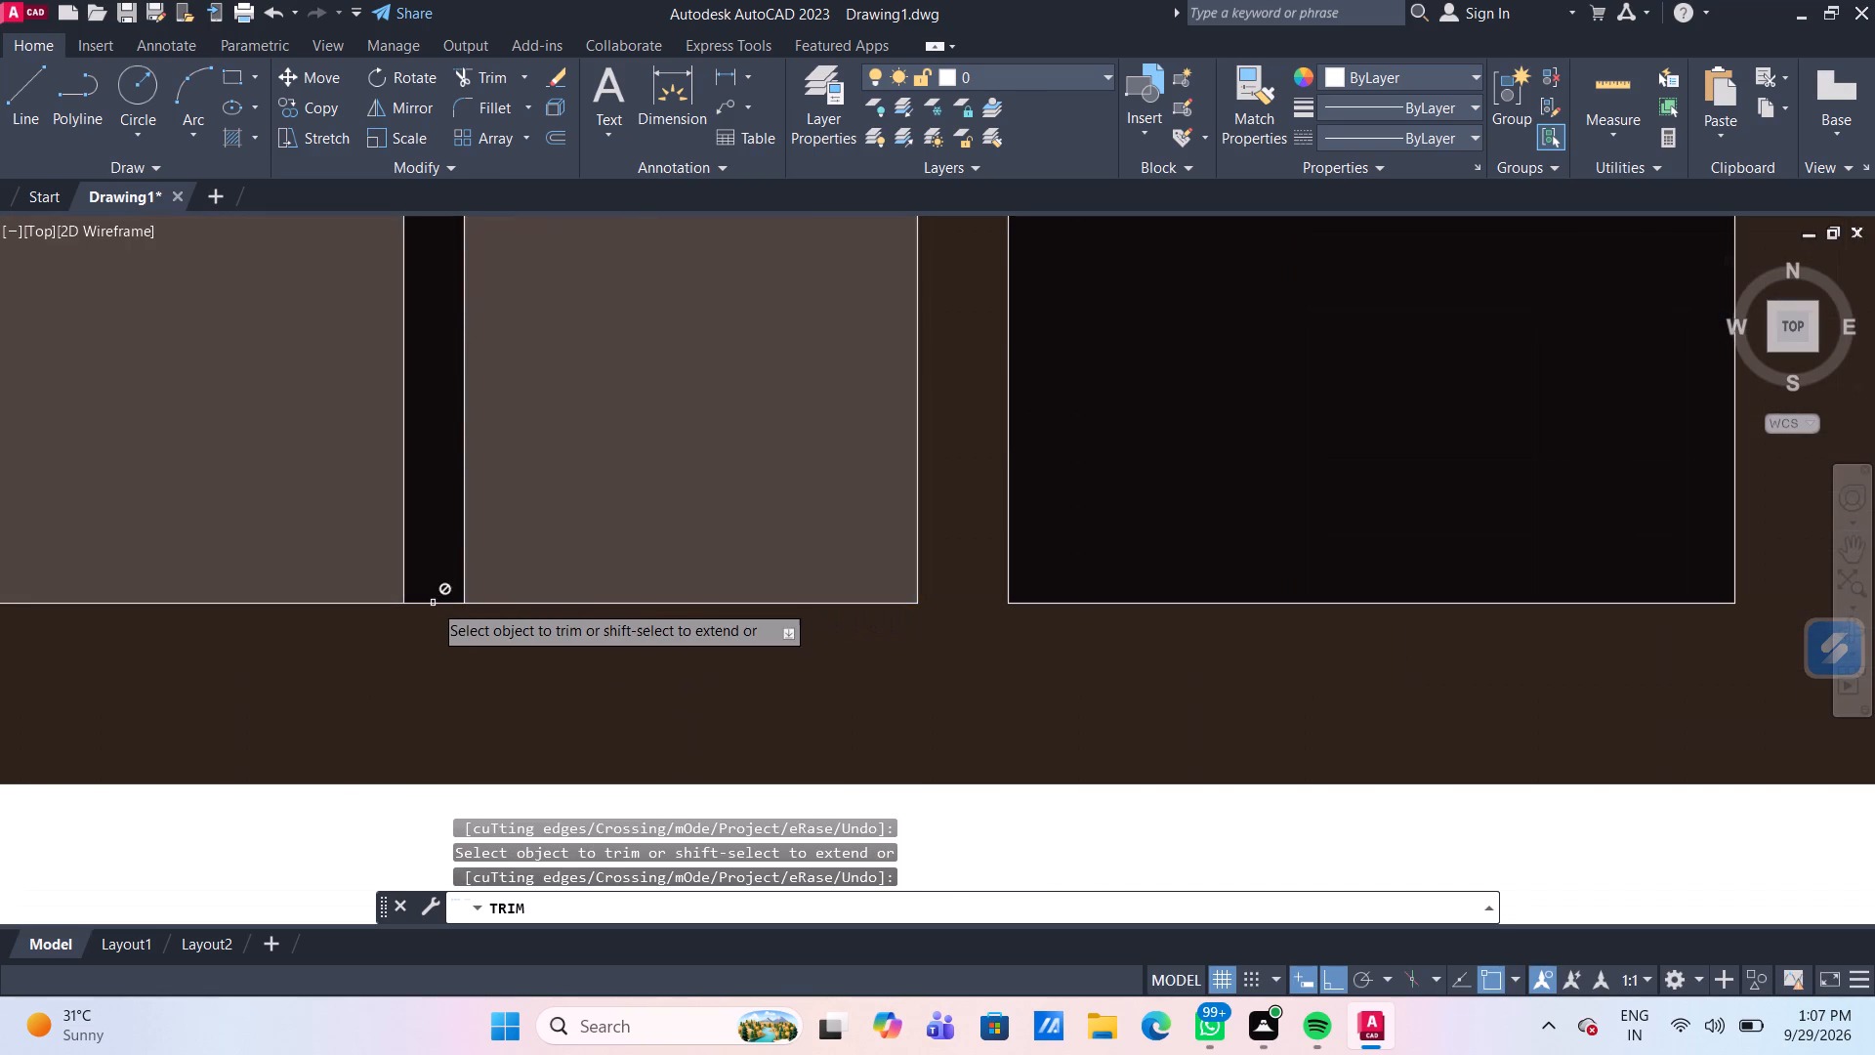
pyautogui.click(433, 603)
pyautogui.scroll(-3, 435, 604)
pyautogui.moveTo(1045, 503); pyautogui.dragTo(1070, 558, button='middle')
pyautogui.scroll(-1, 1049, 504)
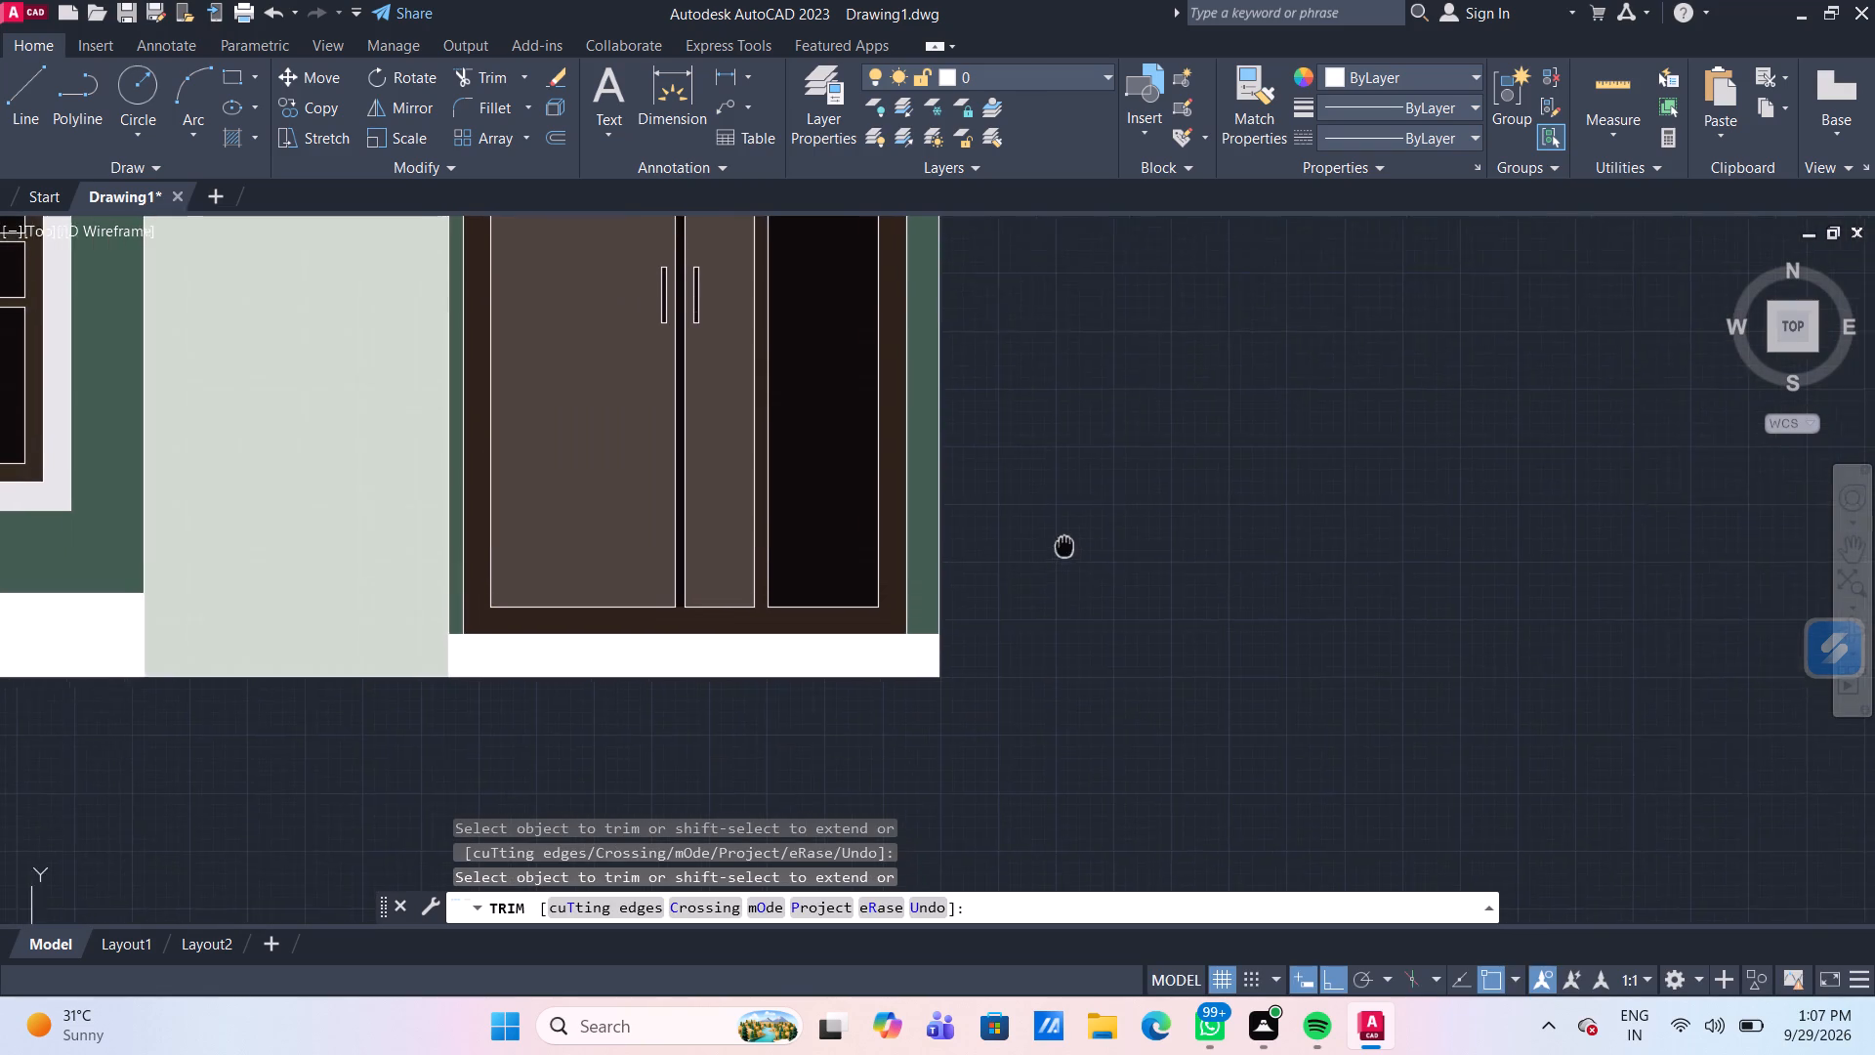
pyautogui.moveTo(1070, 558); pyautogui.dragTo(1089, 596, button='middle')
pyautogui.scroll(-1, 1103, 605)
pyautogui.press('Return')
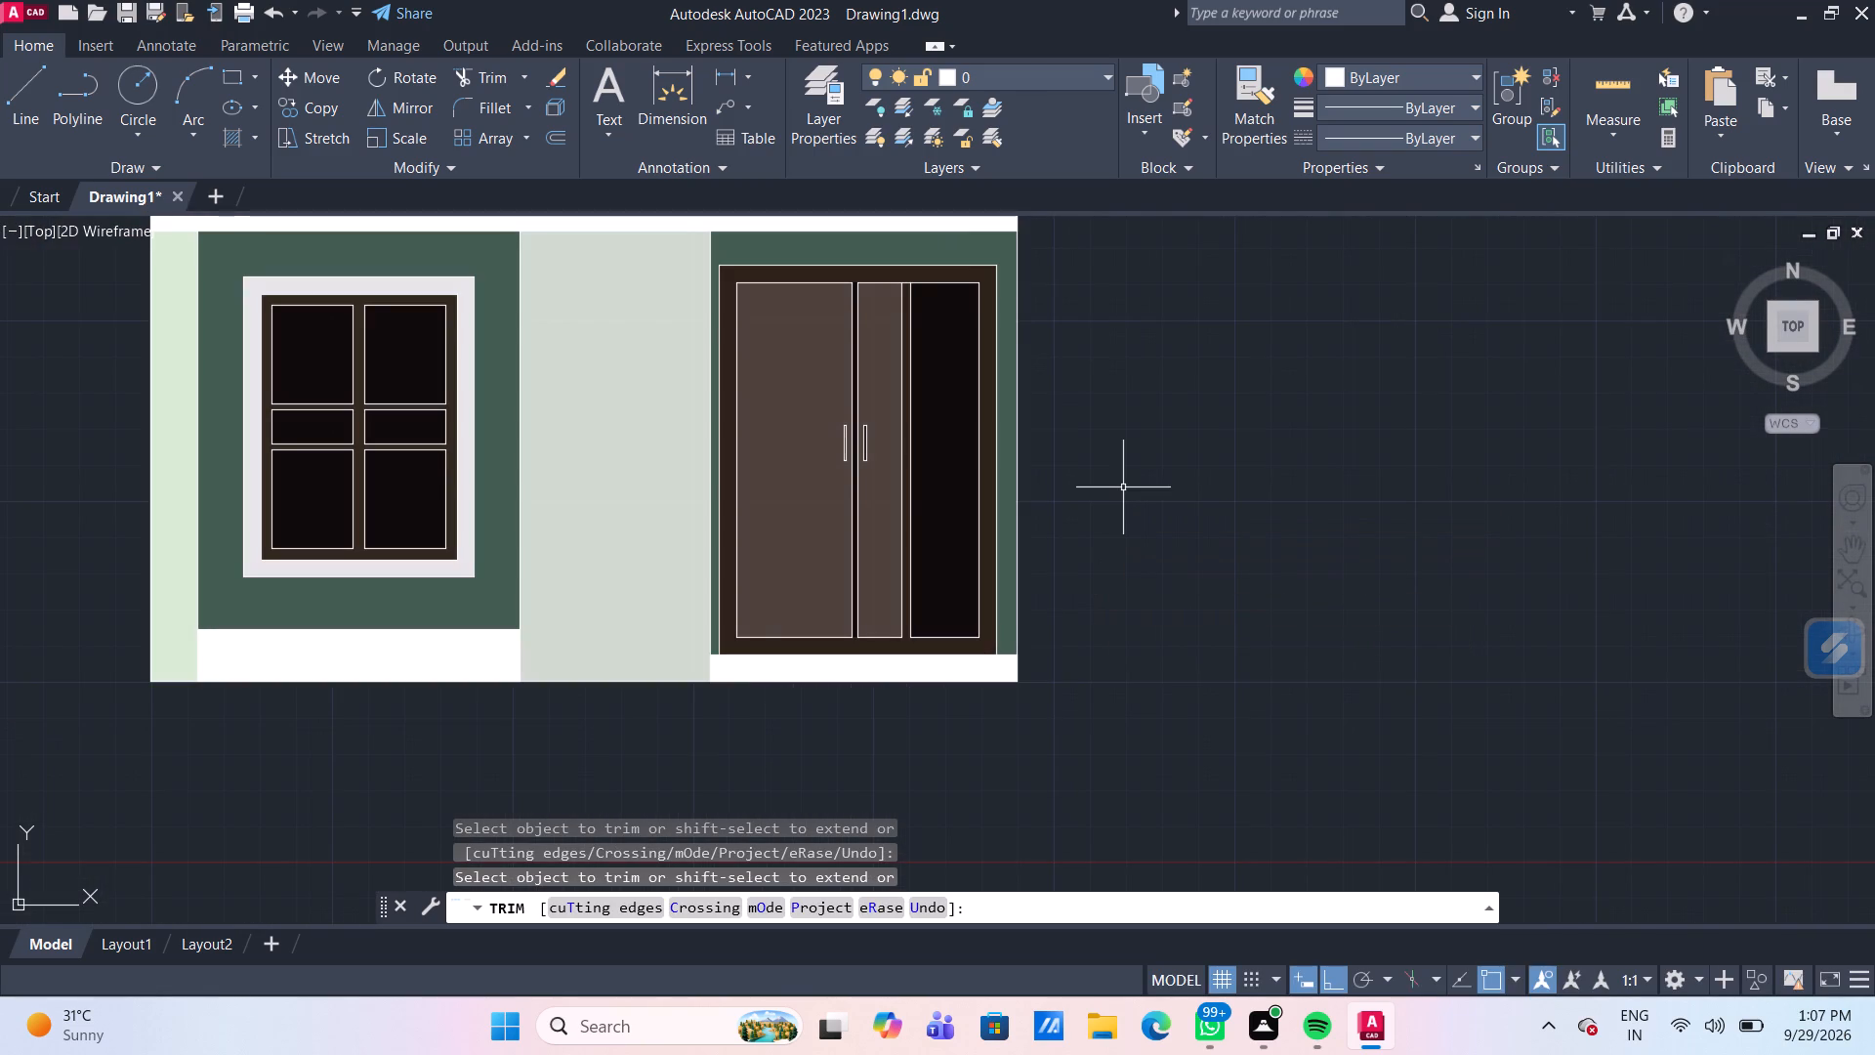
# Trim the brown frame hatch out of the handle on the wider entrance door leaf.
pyautogui.scroll(2, 946, 422)
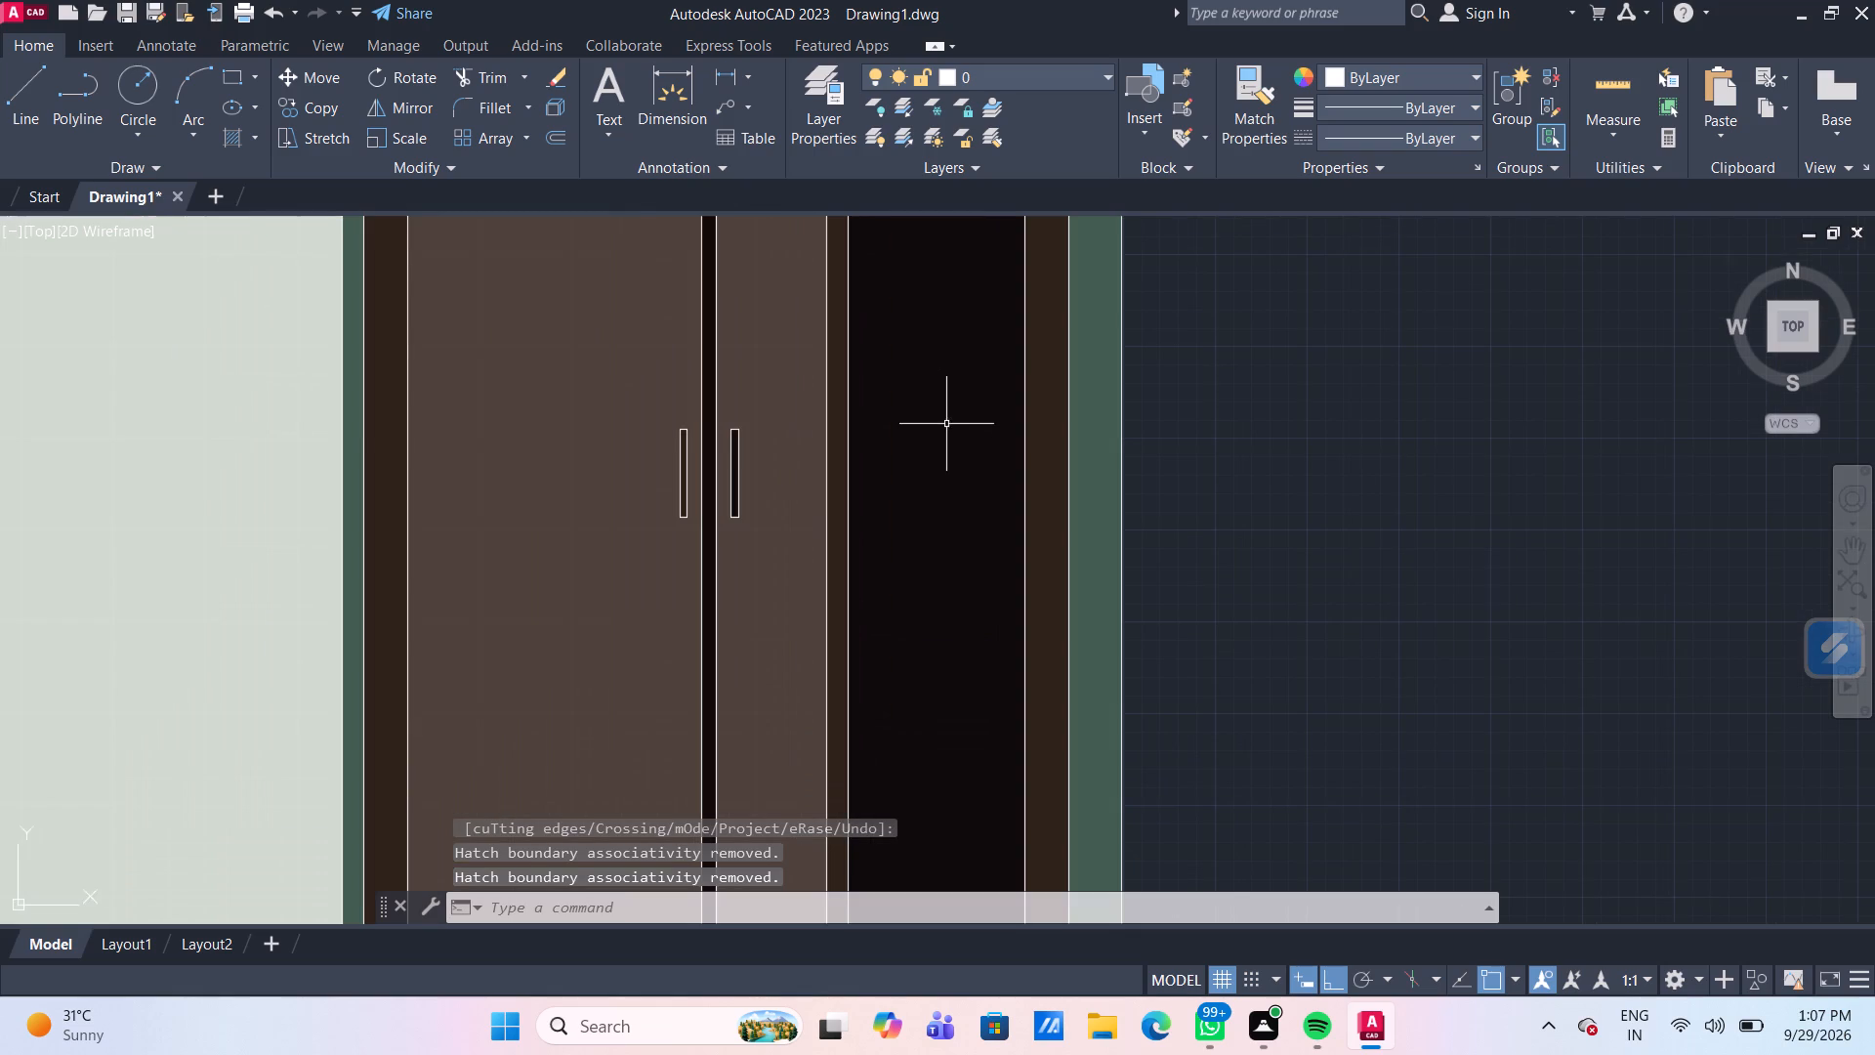
pyautogui.scroll(1, 946, 424)
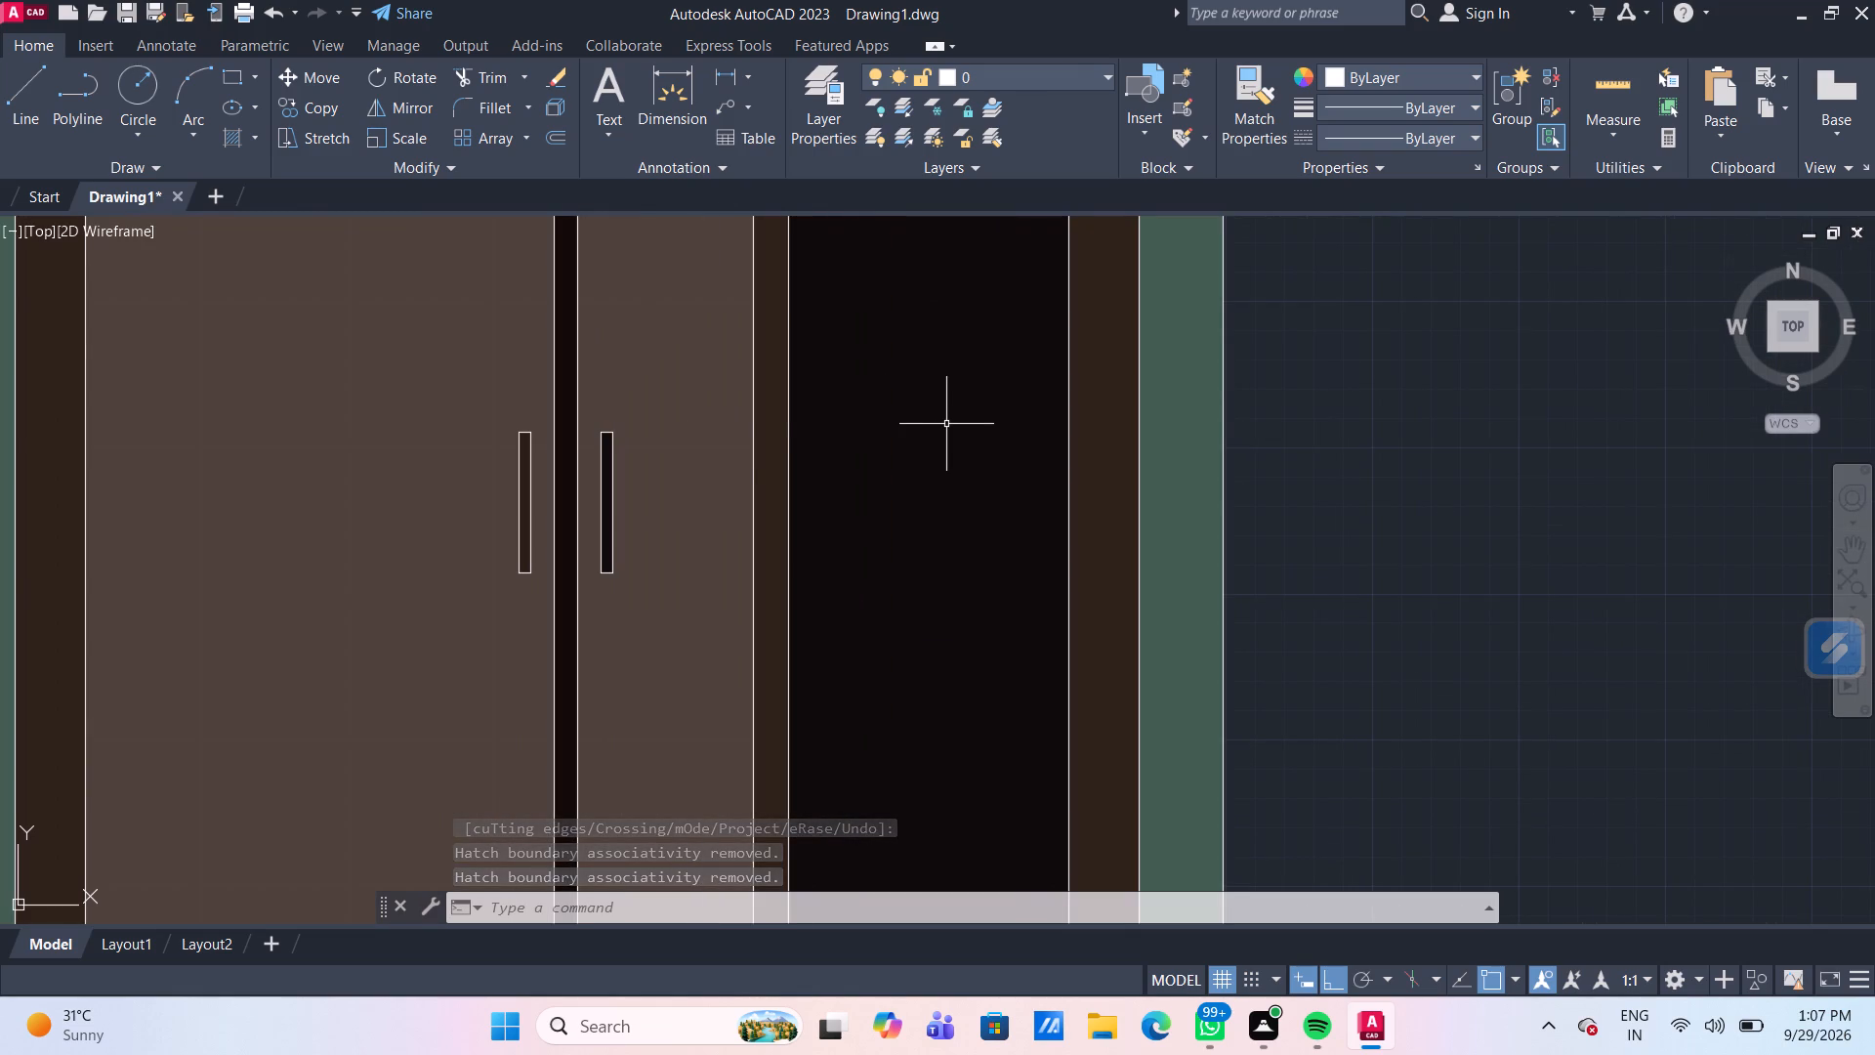
pyautogui.scroll(3, 743, 417)
pyautogui.scroll(-3, 515, 486)
pyautogui.scroll(-1, 364, 541)
pyautogui.scroll(3, 362, 541)
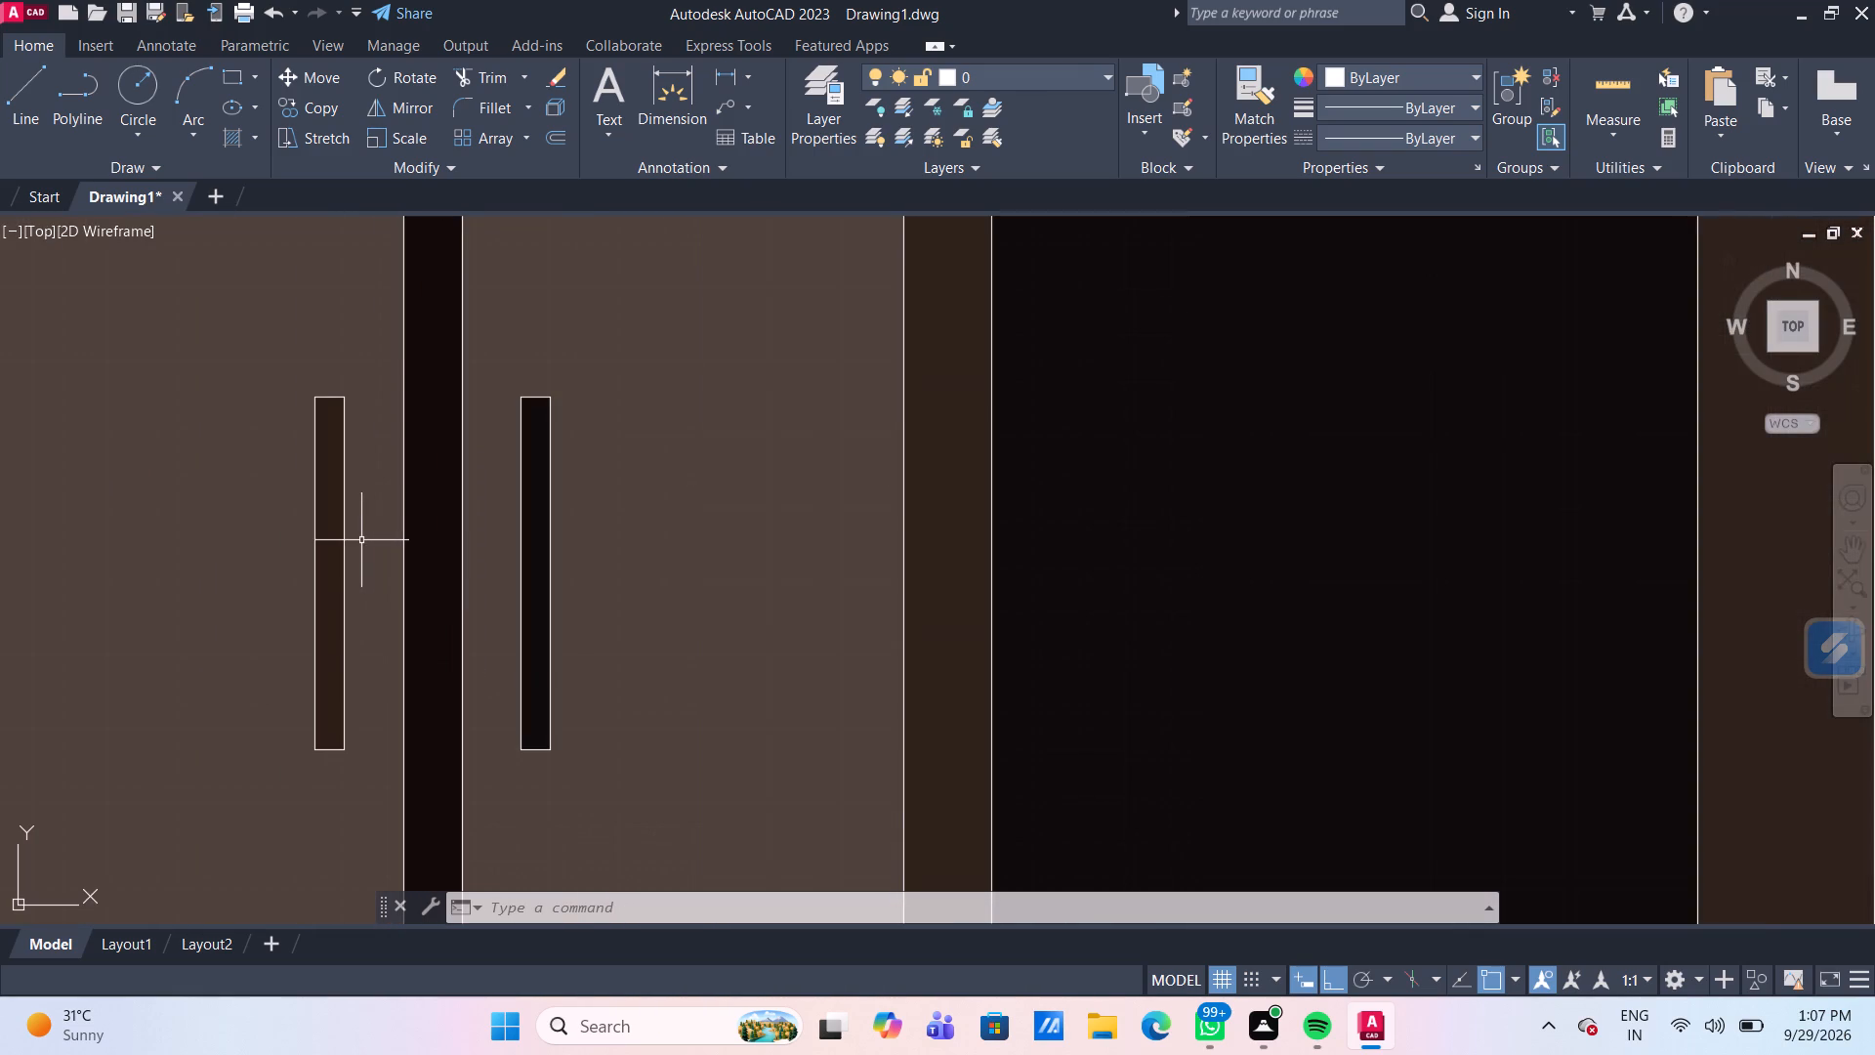
pyautogui.write('tr')
pyautogui.press('Return')
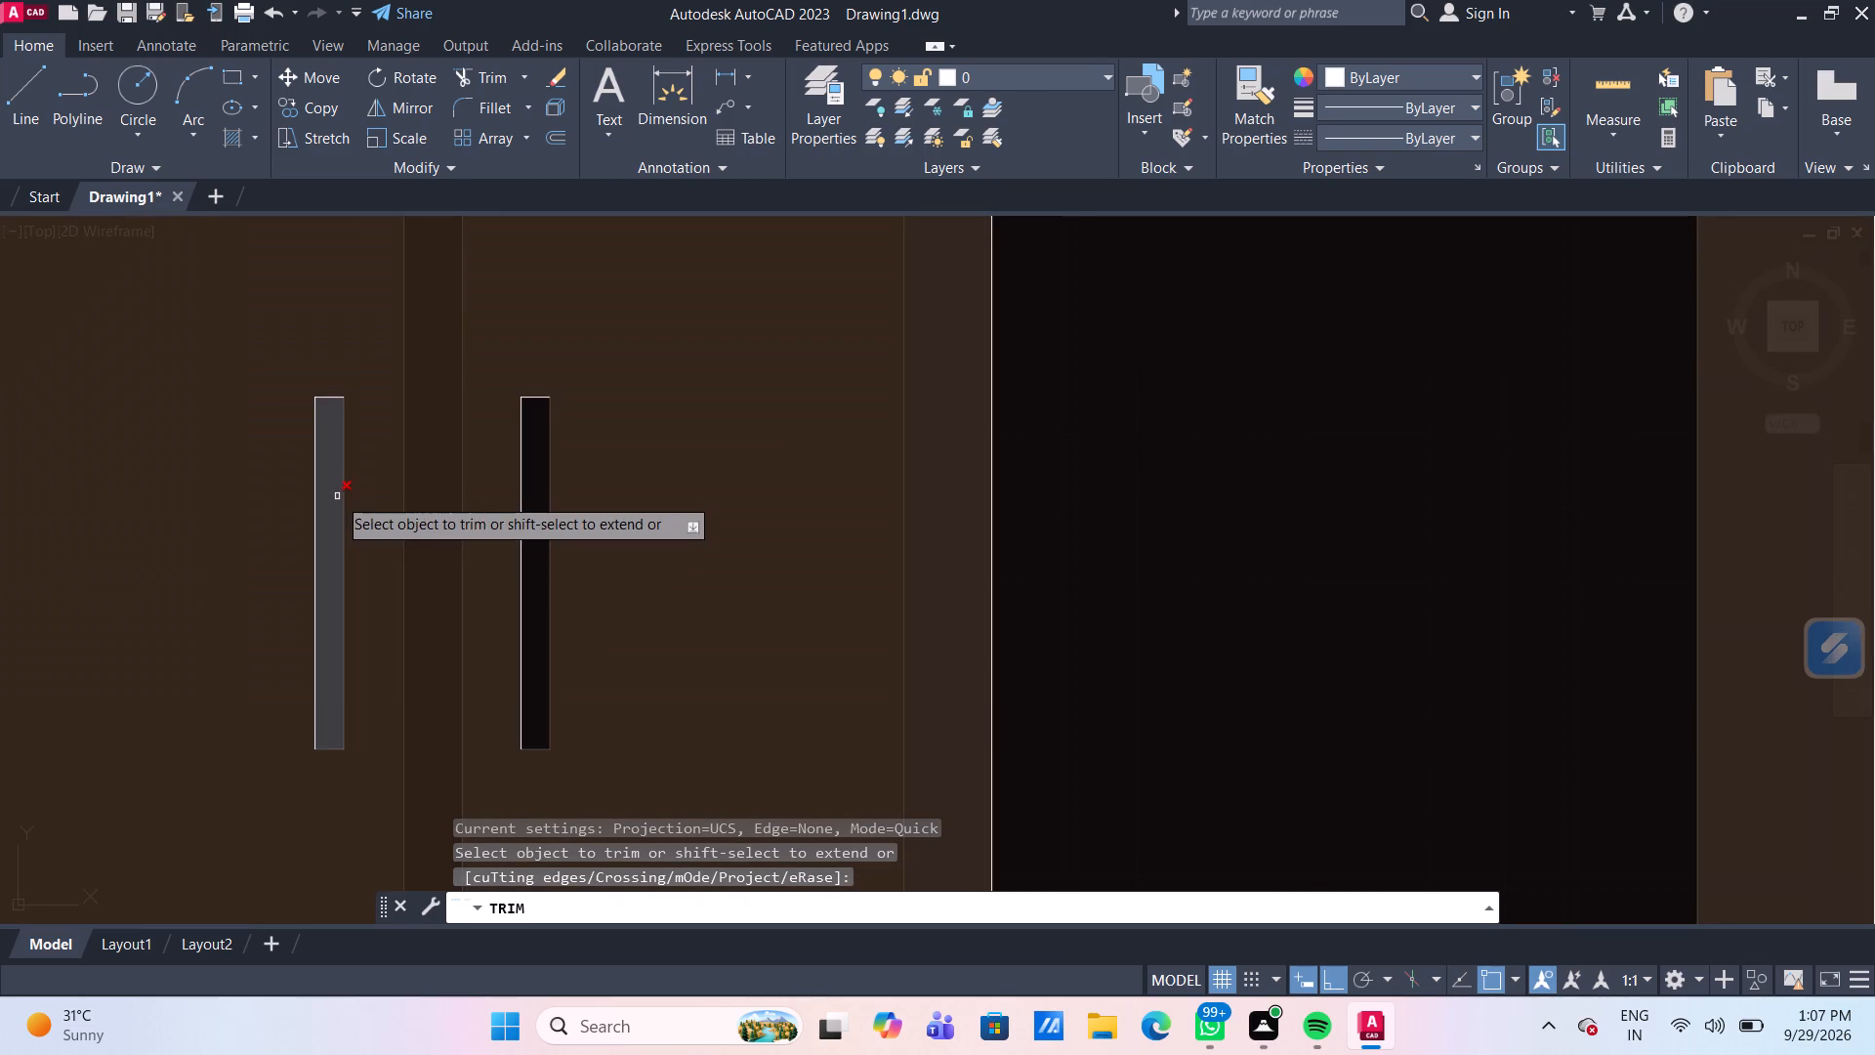
pyautogui.click(336, 496)
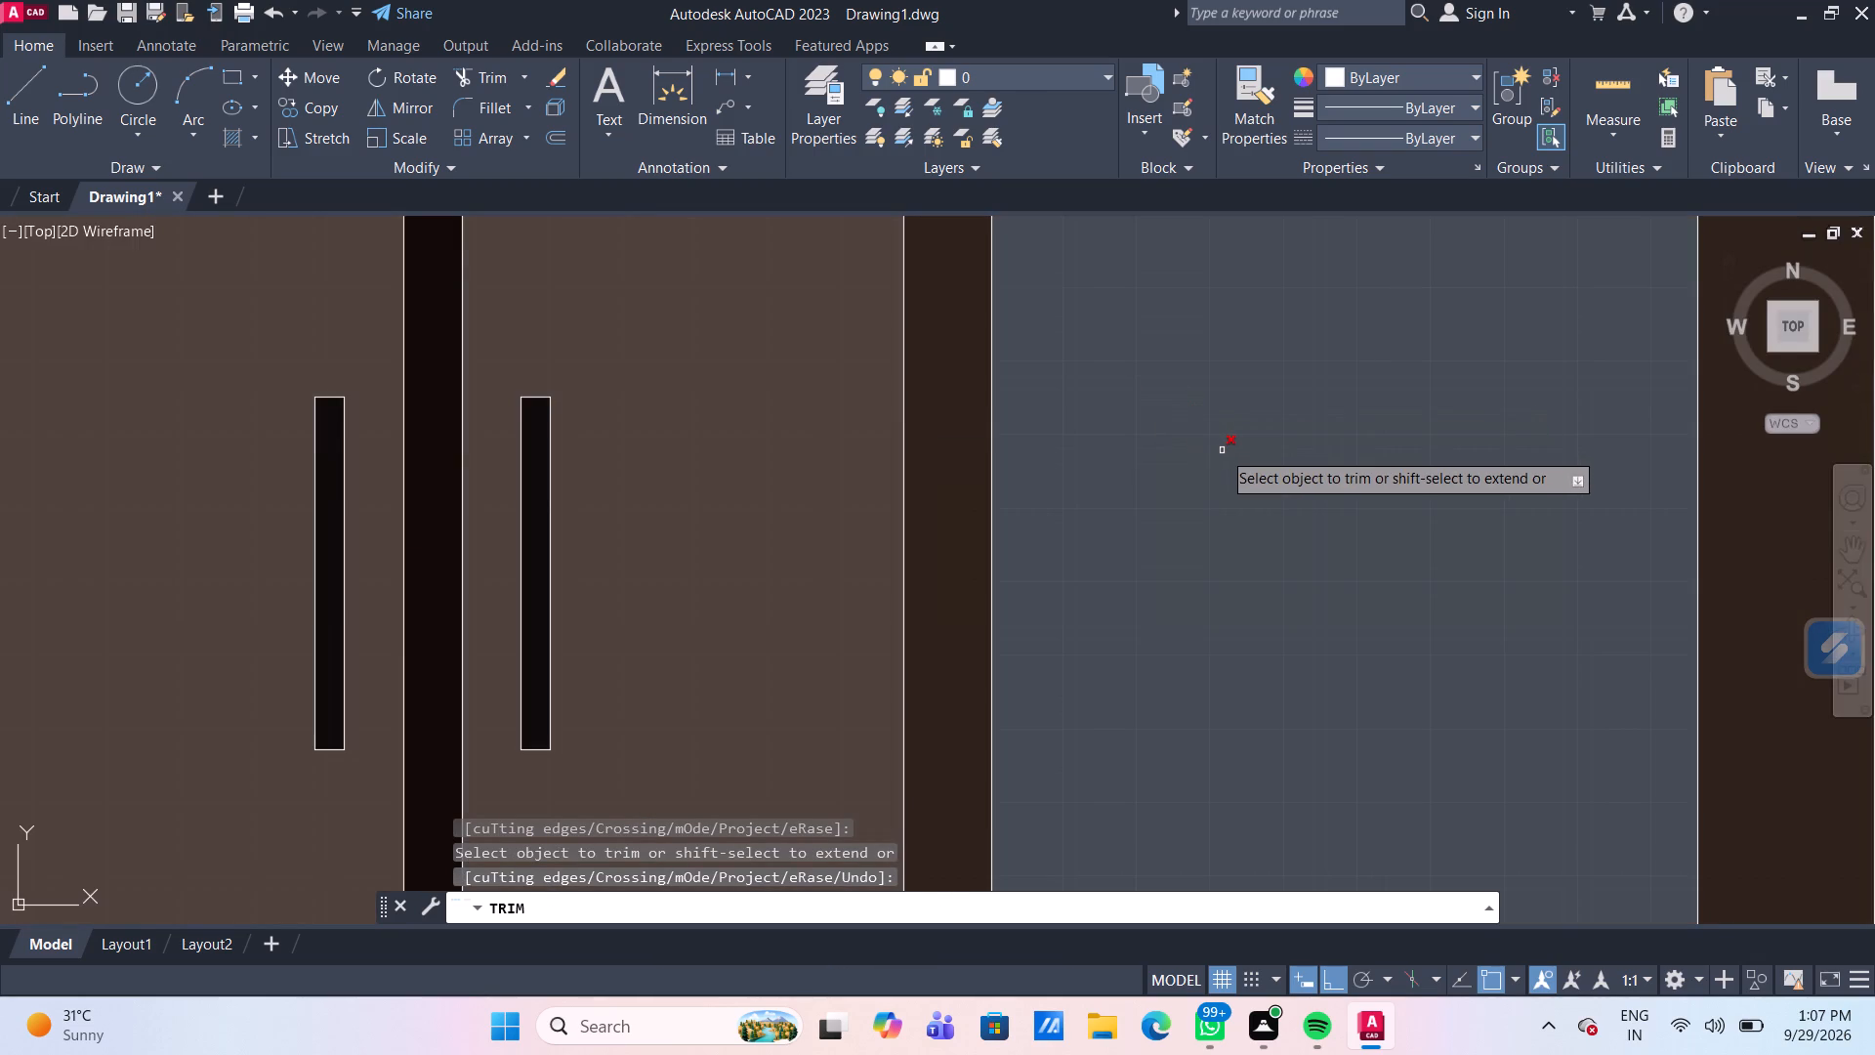
pyautogui.press('Escape')
# Examine the whole front elevation, from the ground-floor entrance up to the roof parapet.
pyautogui.scroll(-3, 1222, 450)
pyautogui.scroll(-3, 1292, 490)
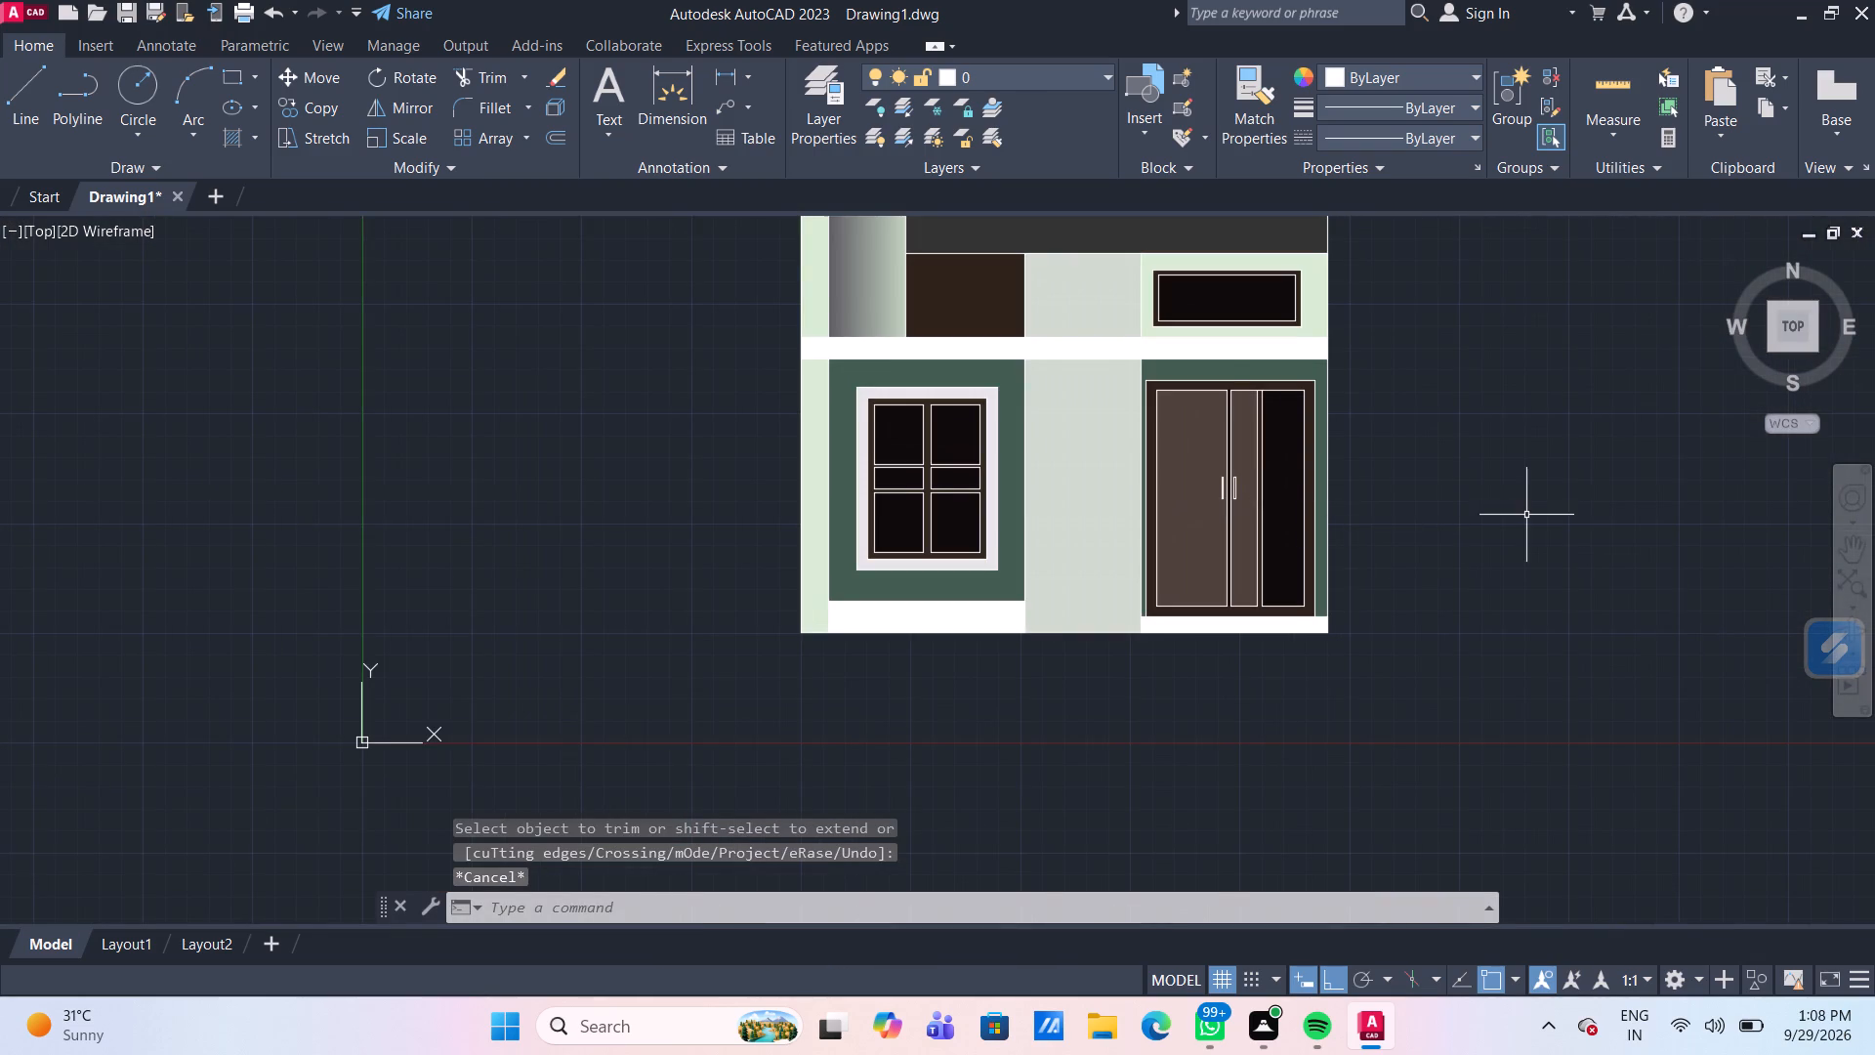
pyautogui.moveTo(1393, 644); pyautogui.dragTo(1656, 552, button='middle')
pyautogui.moveTo(1699, 549); pyautogui.dragTo(1505, 660, button='middle')
pyautogui.scroll(-1, 1636, 581)
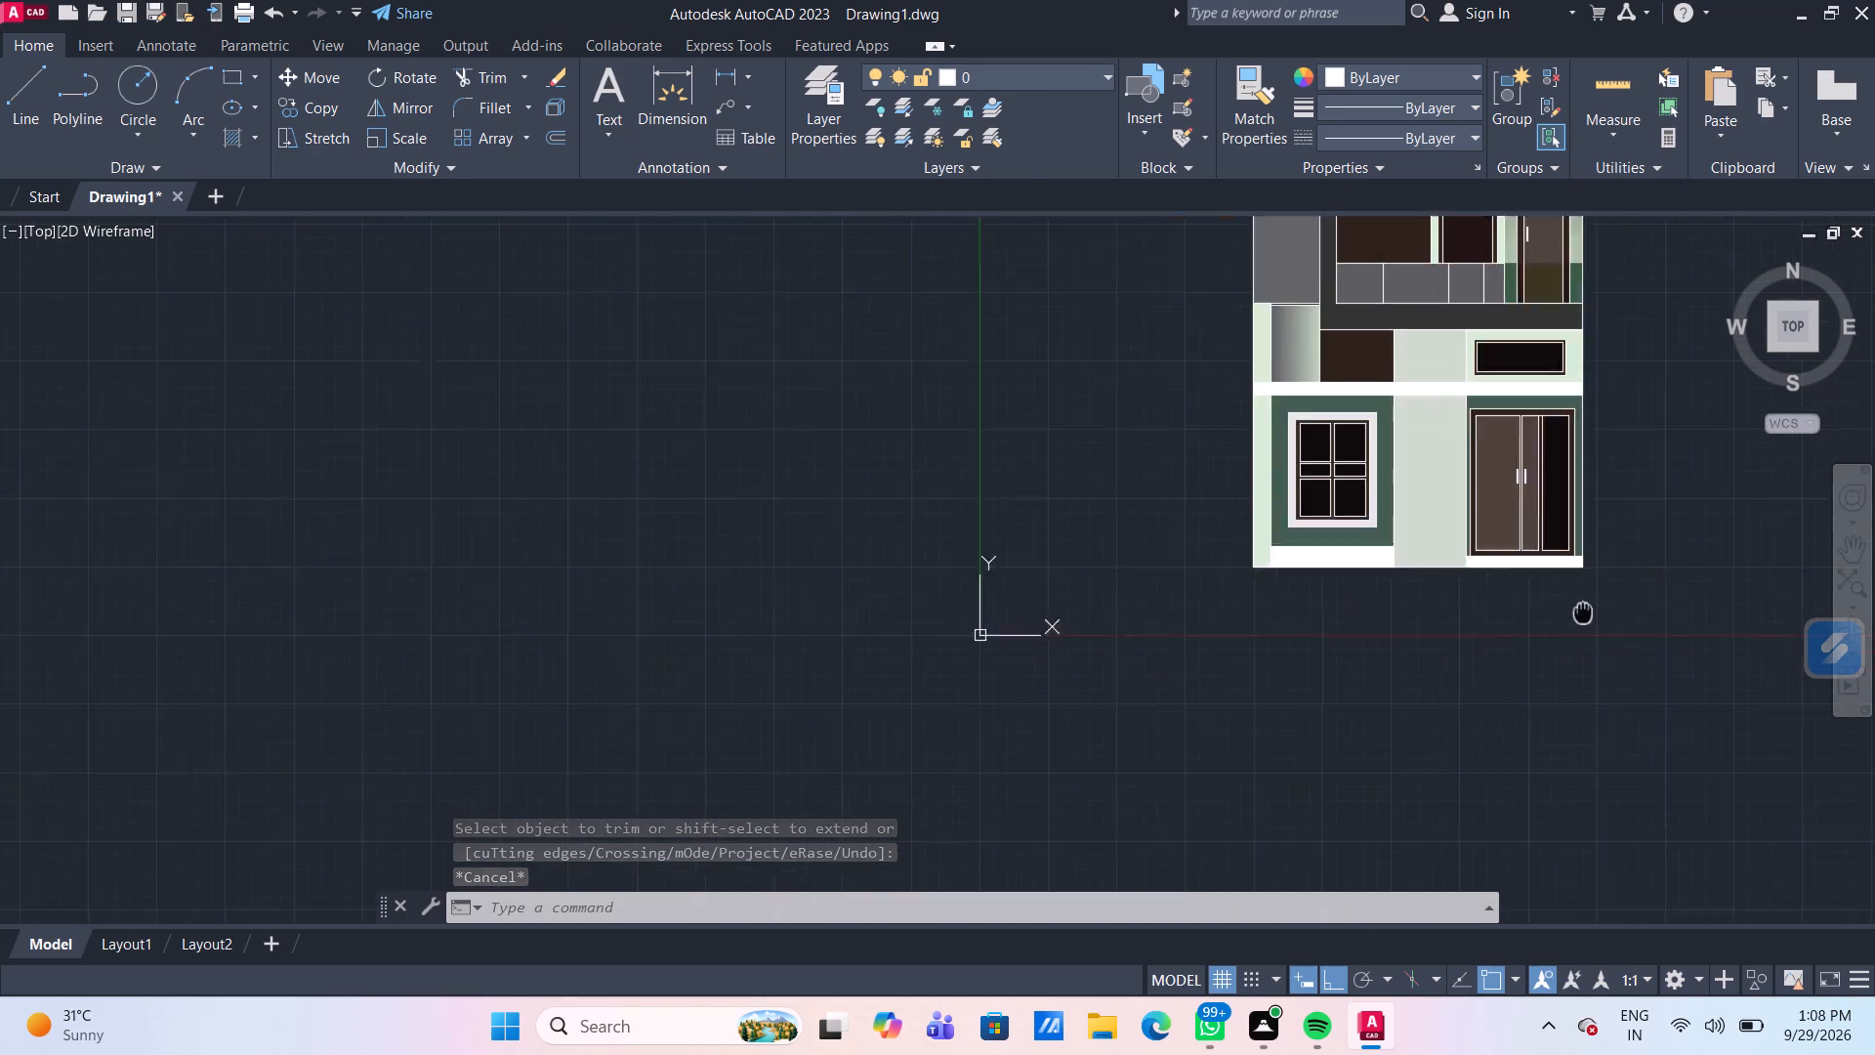
pyautogui.moveTo(1505, 660); pyautogui.dragTo(1385, 726, button='middle')
pyautogui.moveTo(1473, 596); pyautogui.dragTo(1294, 698, button='middle')
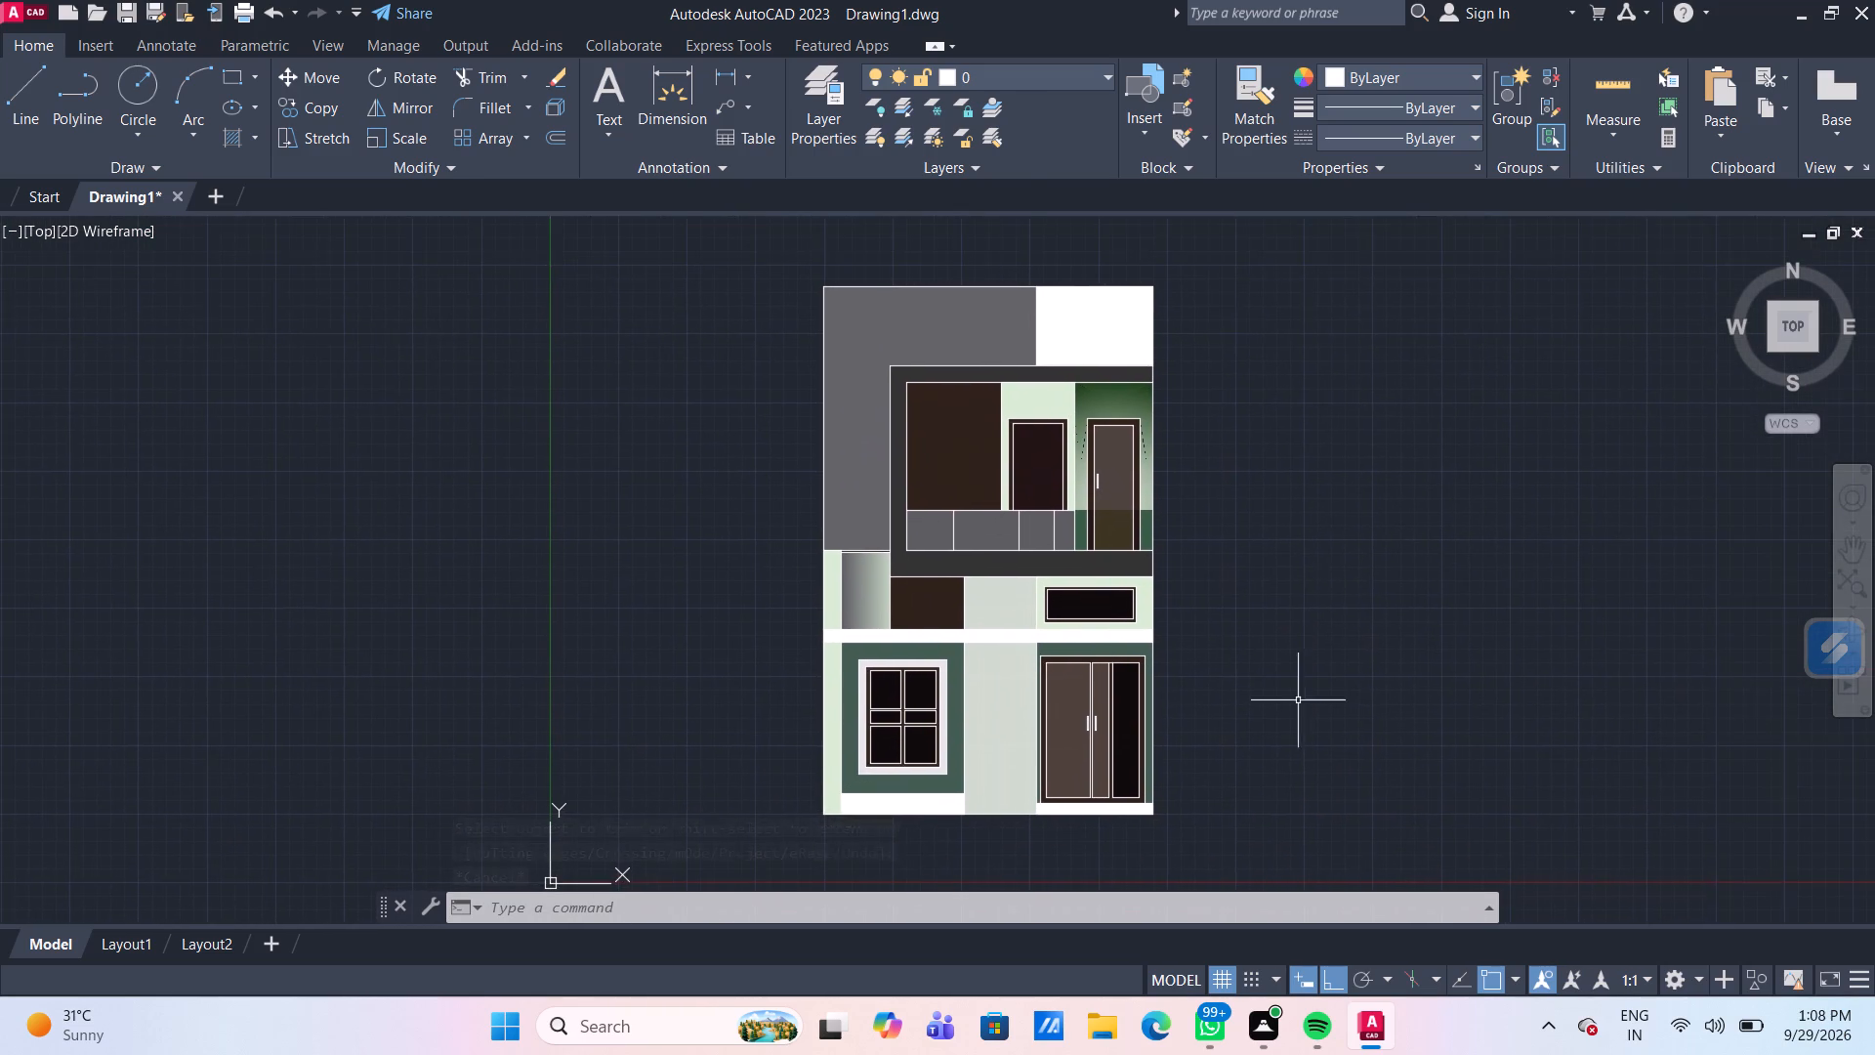
pyautogui.scroll(1, 1315, 612)
pyautogui.moveTo(1315, 612); pyautogui.dragTo(1311, 584, button='middle')
pyautogui.scroll(-1, 1311, 581)
pyautogui.moveTo(1306, 558); pyautogui.dragTo(1303, 542, button='middle')
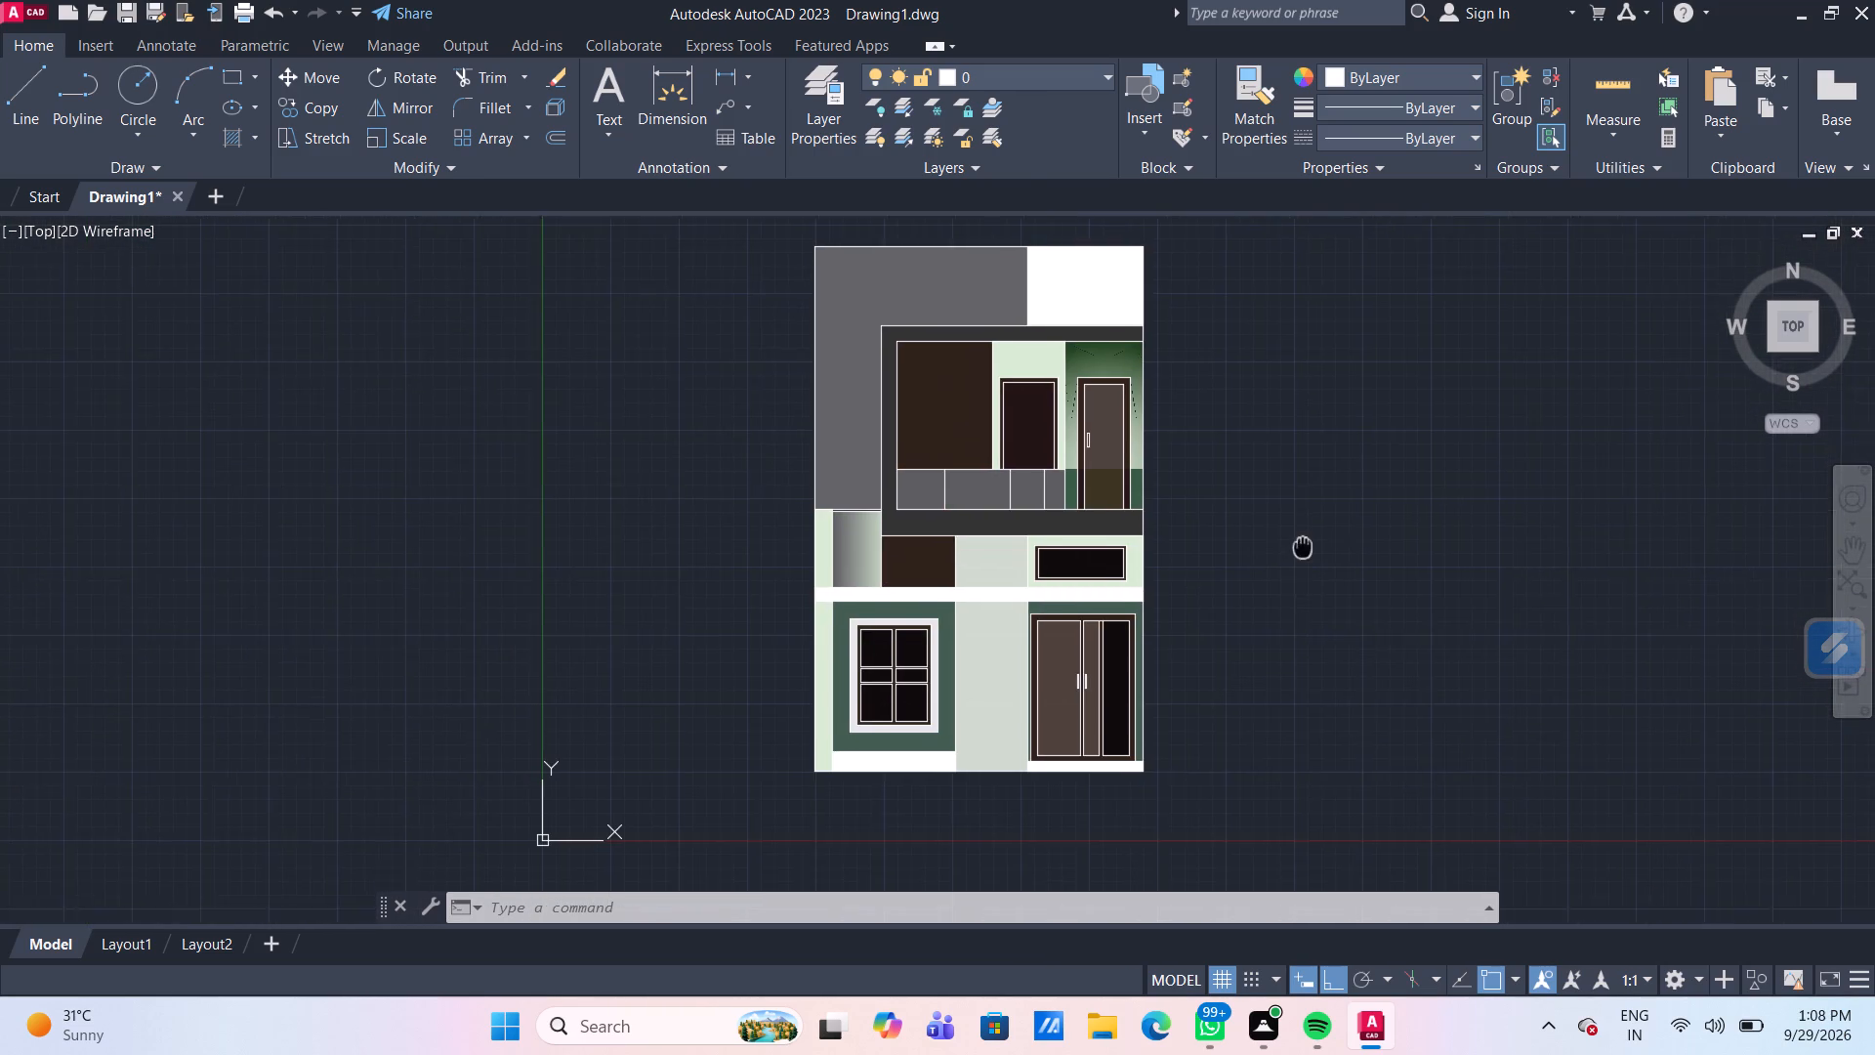
pyautogui.moveTo(1303, 542); pyautogui.dragTo(1291, 537, button='middle')
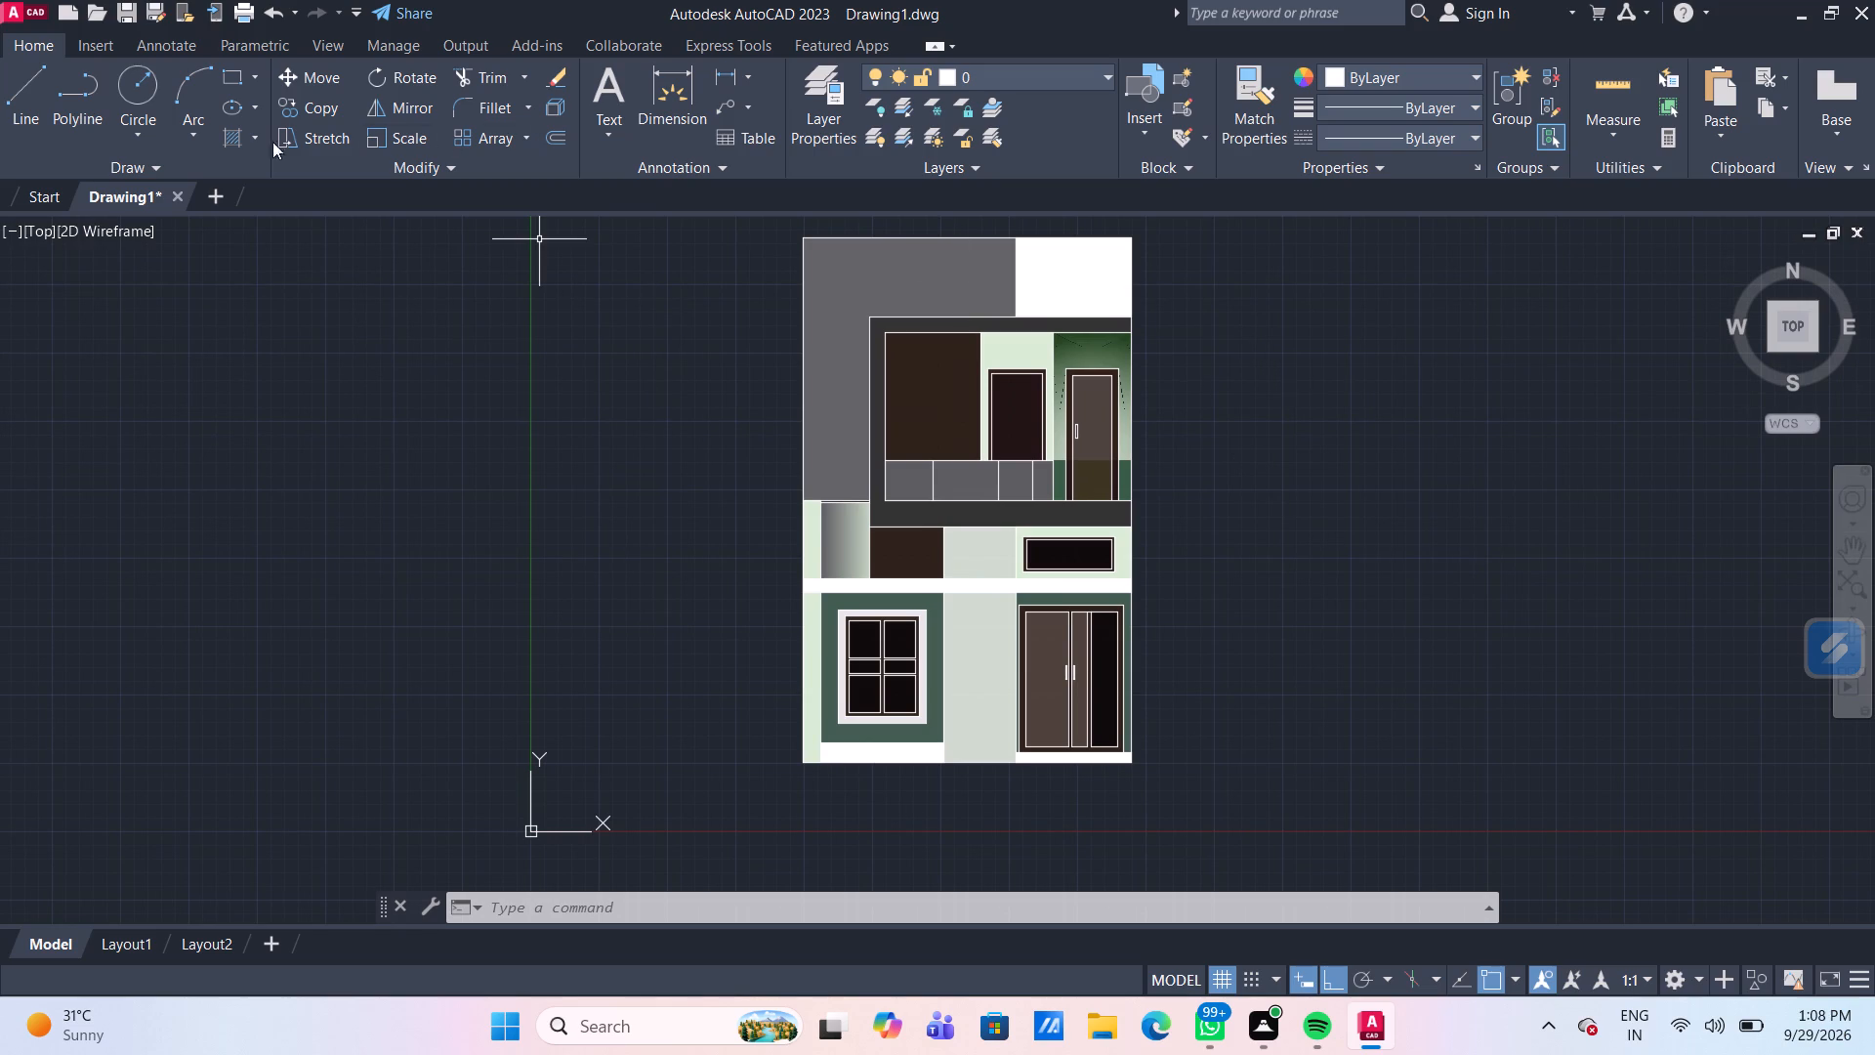
# Start a hatch with the ANSI31 pattern at an angle of 135 and a scale of 50.
pyautogui.click(234, 134)
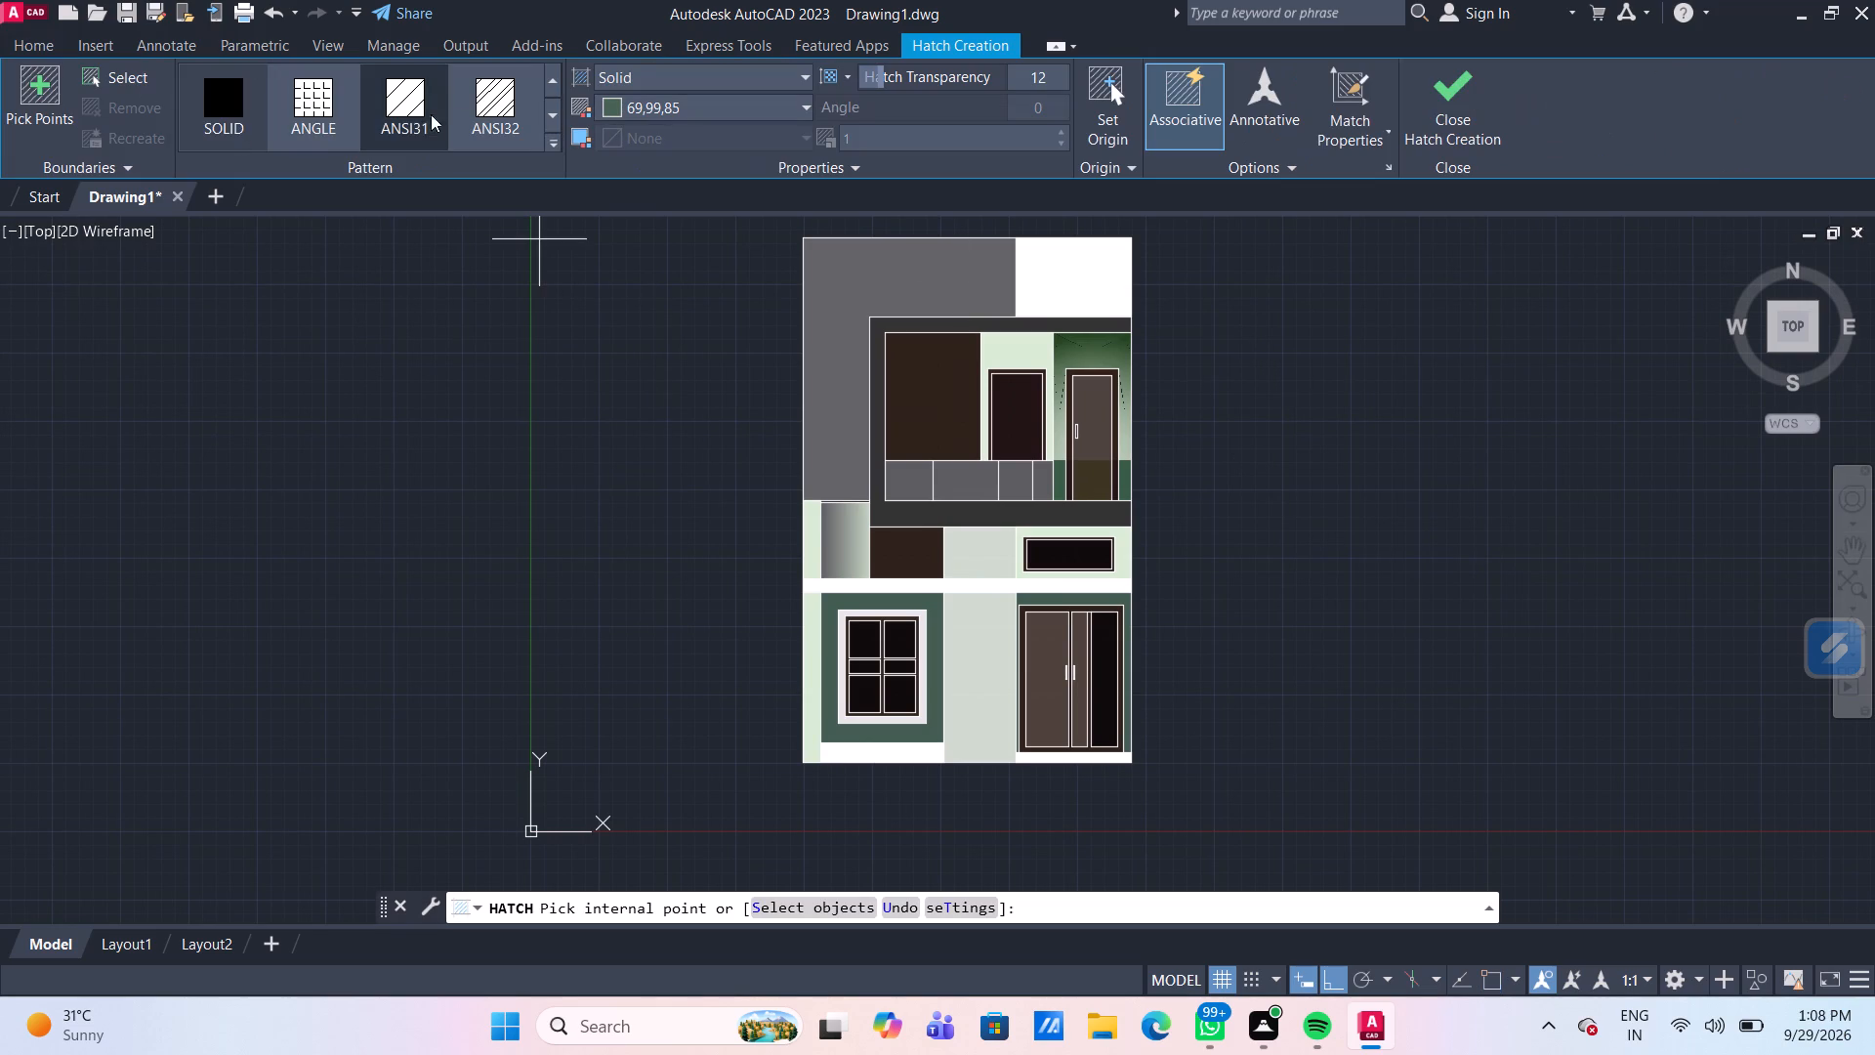
pyautogui.click(424, 114)
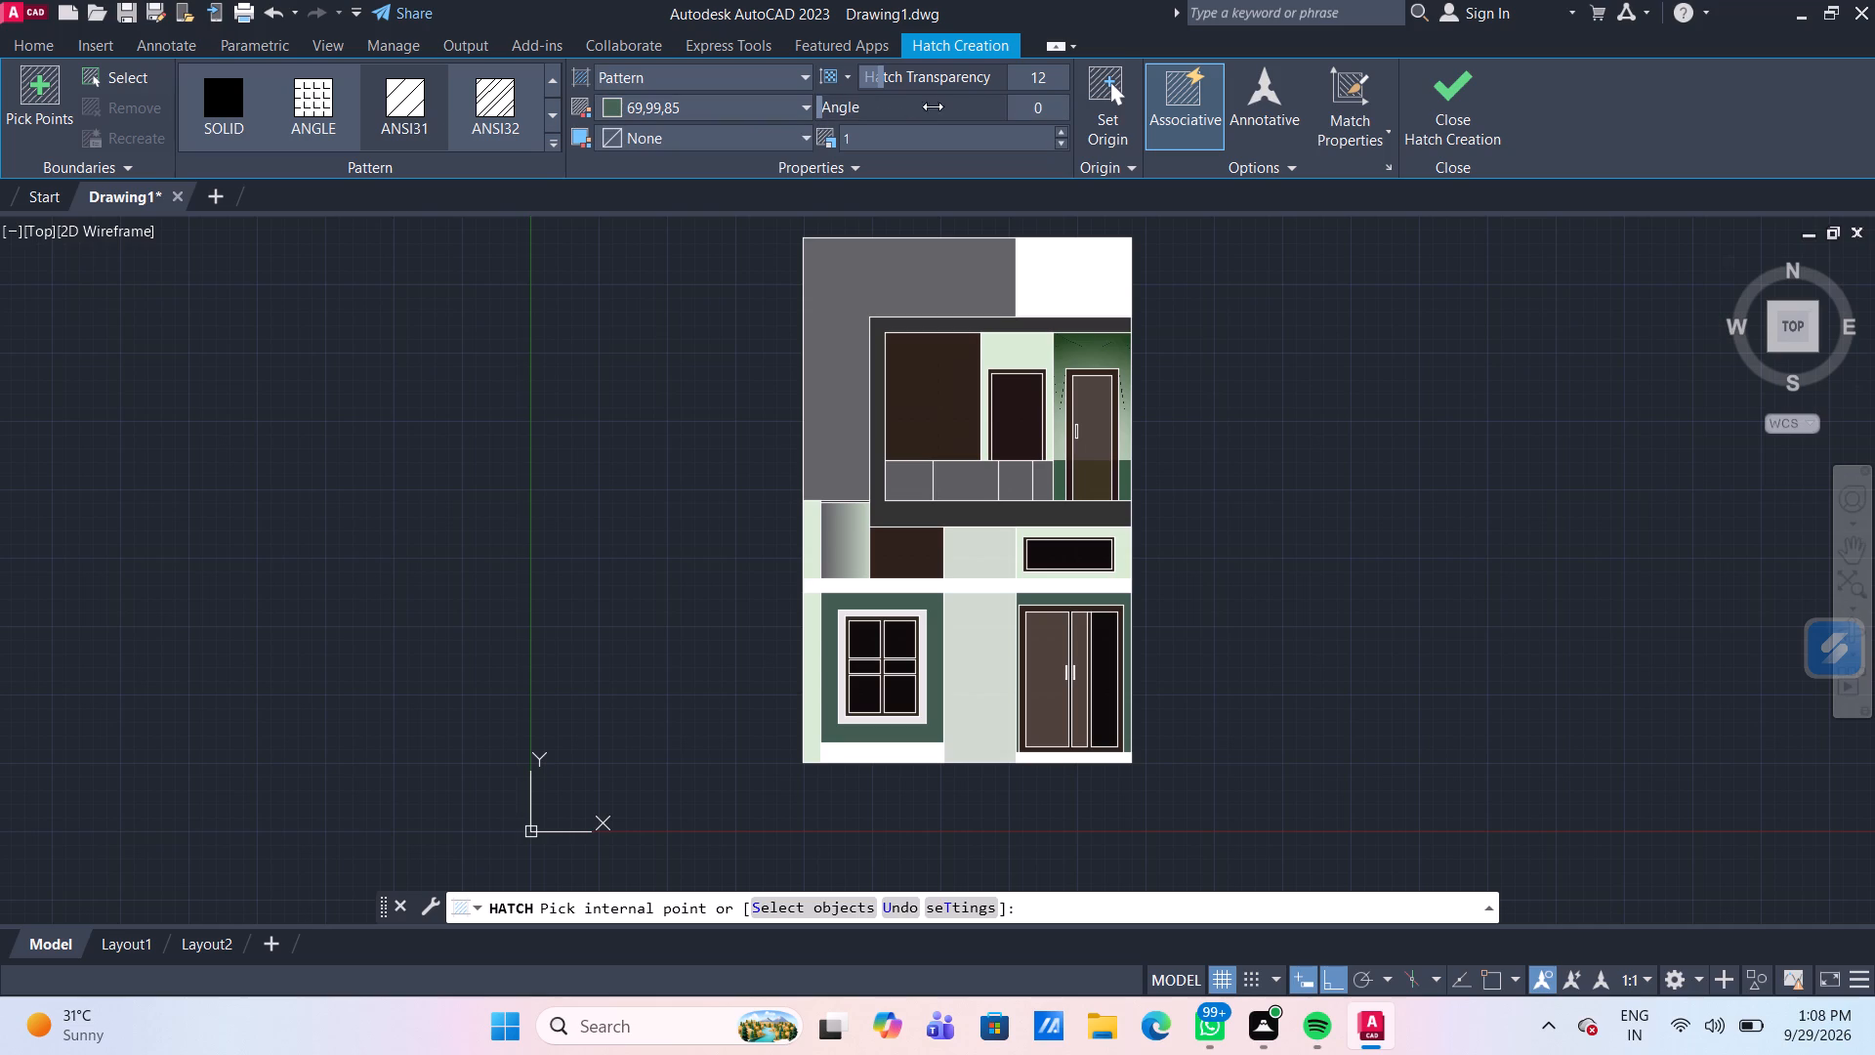
pyautogui.click(1045, 112)
pyautogui.write('135')
pyautogui.press('Return')
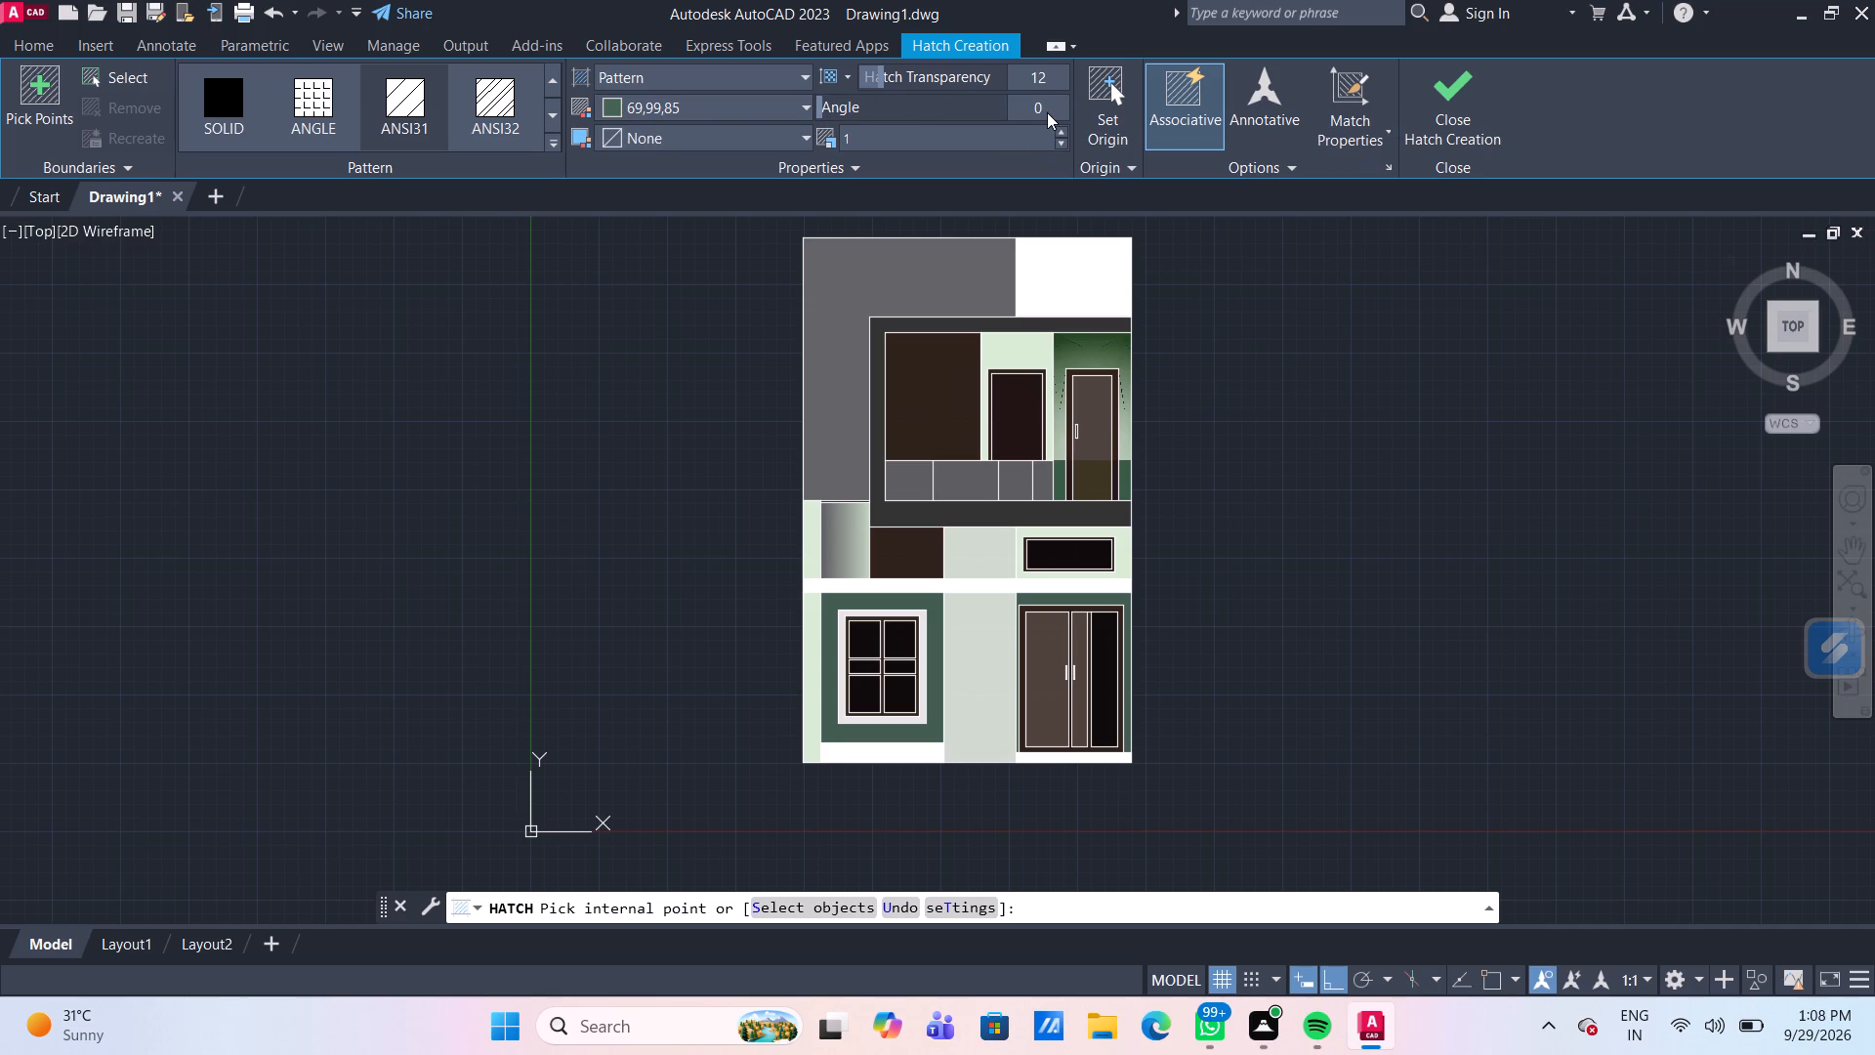
pyautogui.click(1042, 111)
pyautogui.write('135')
pyautogui.press('Return')
pyautogui.click(938, 141)
pyautogui.write('50')
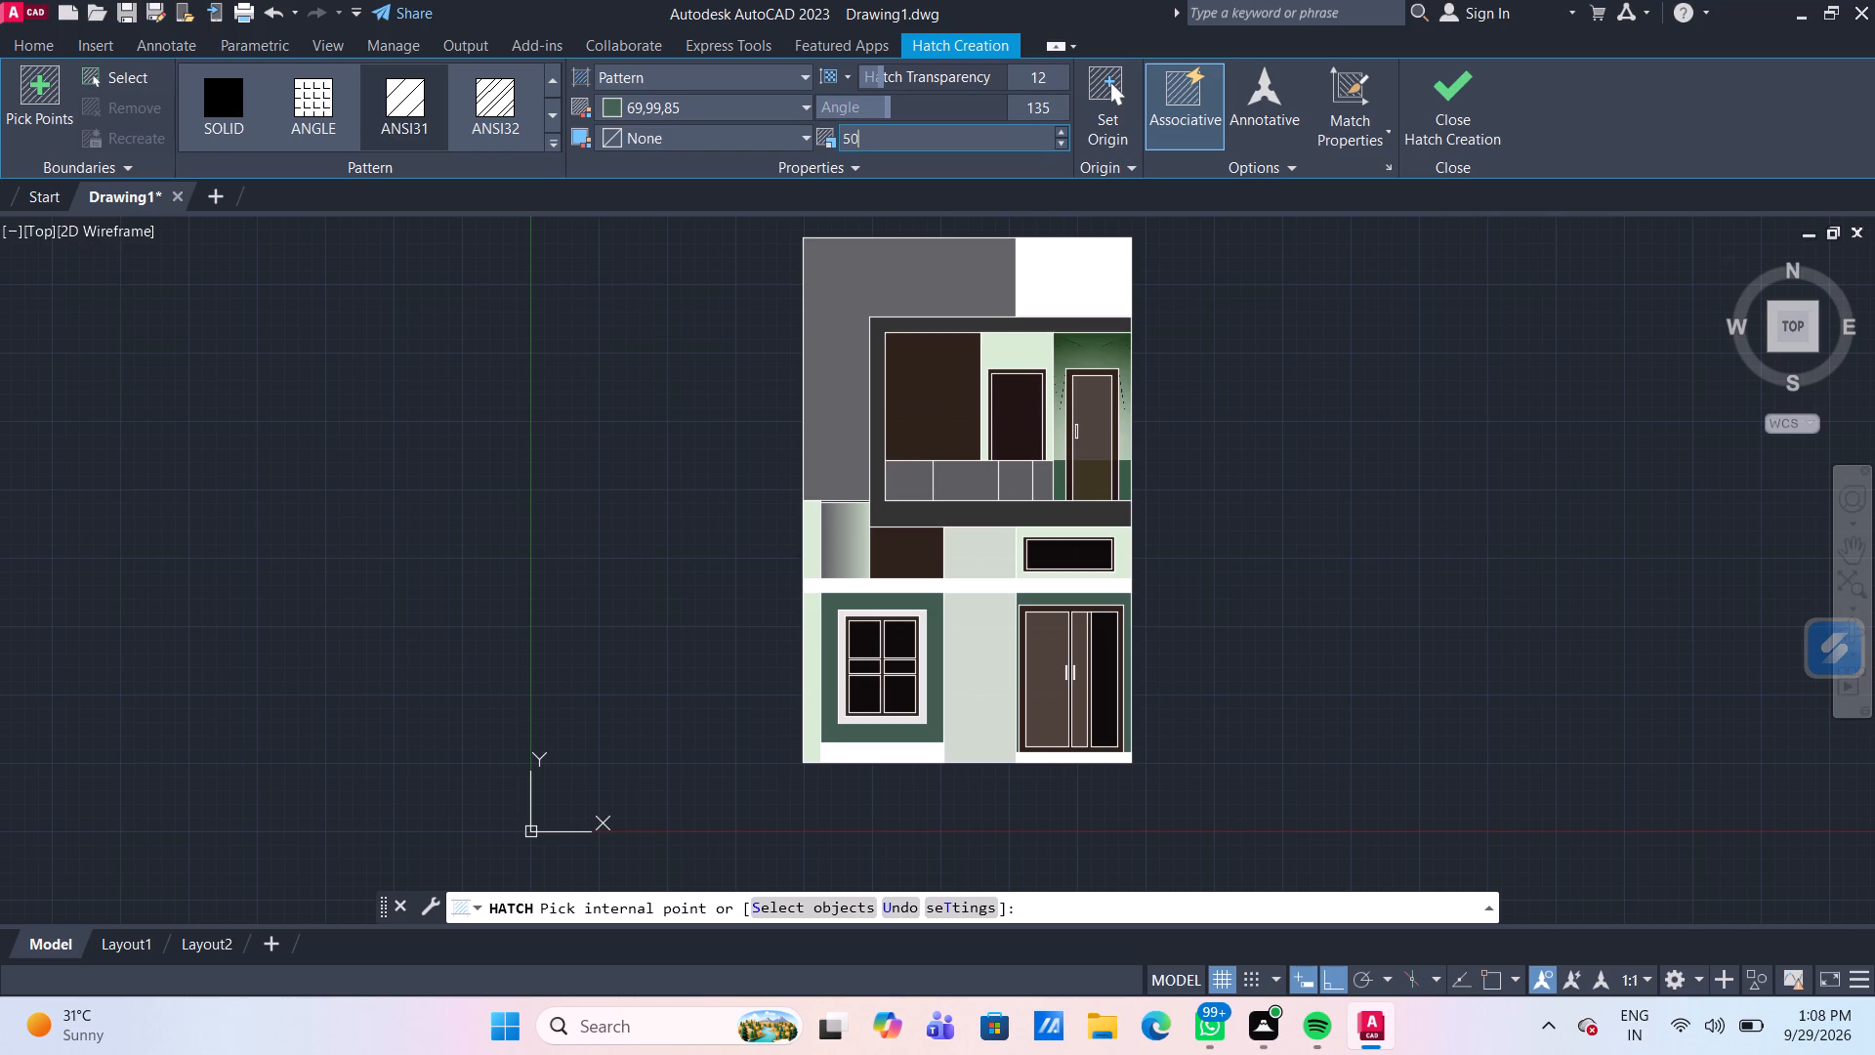
pyautogui.press('Return')
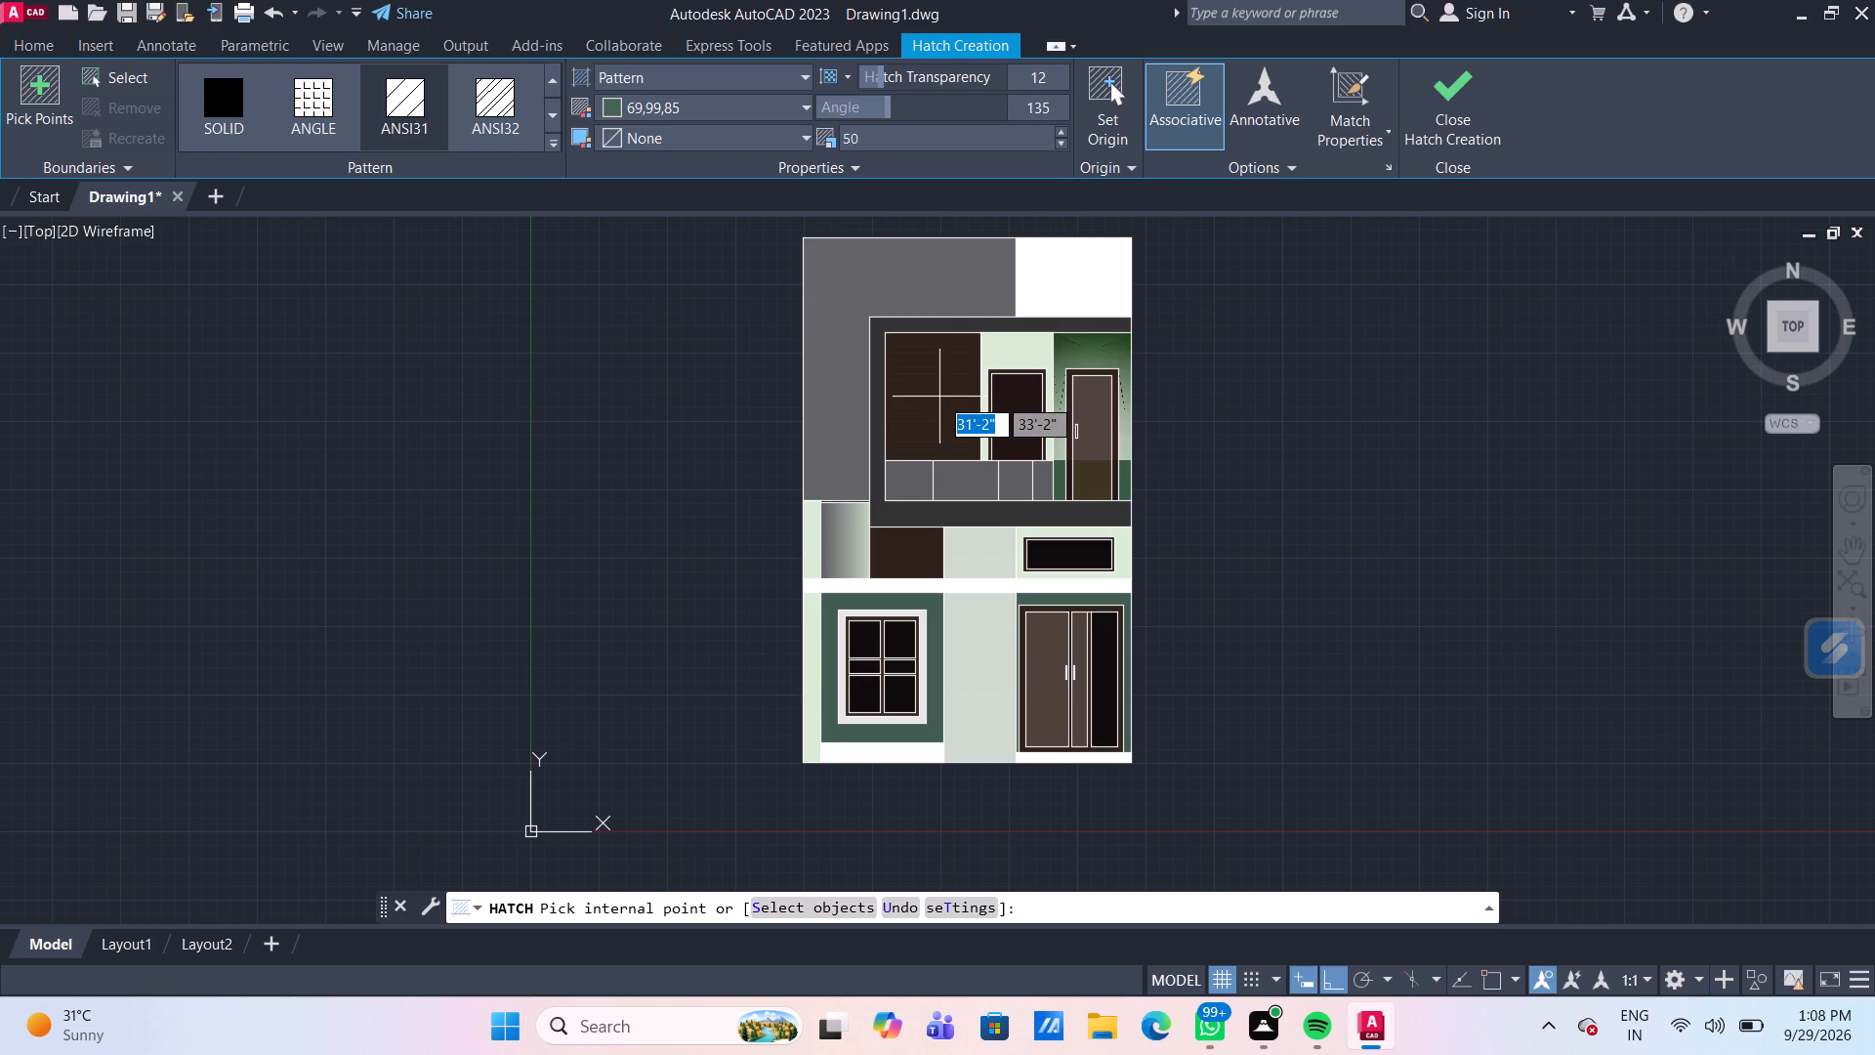
# Change the new hatch's angle to 45 and its pattern scale to 25.
pyautogui.click(1043, 105)
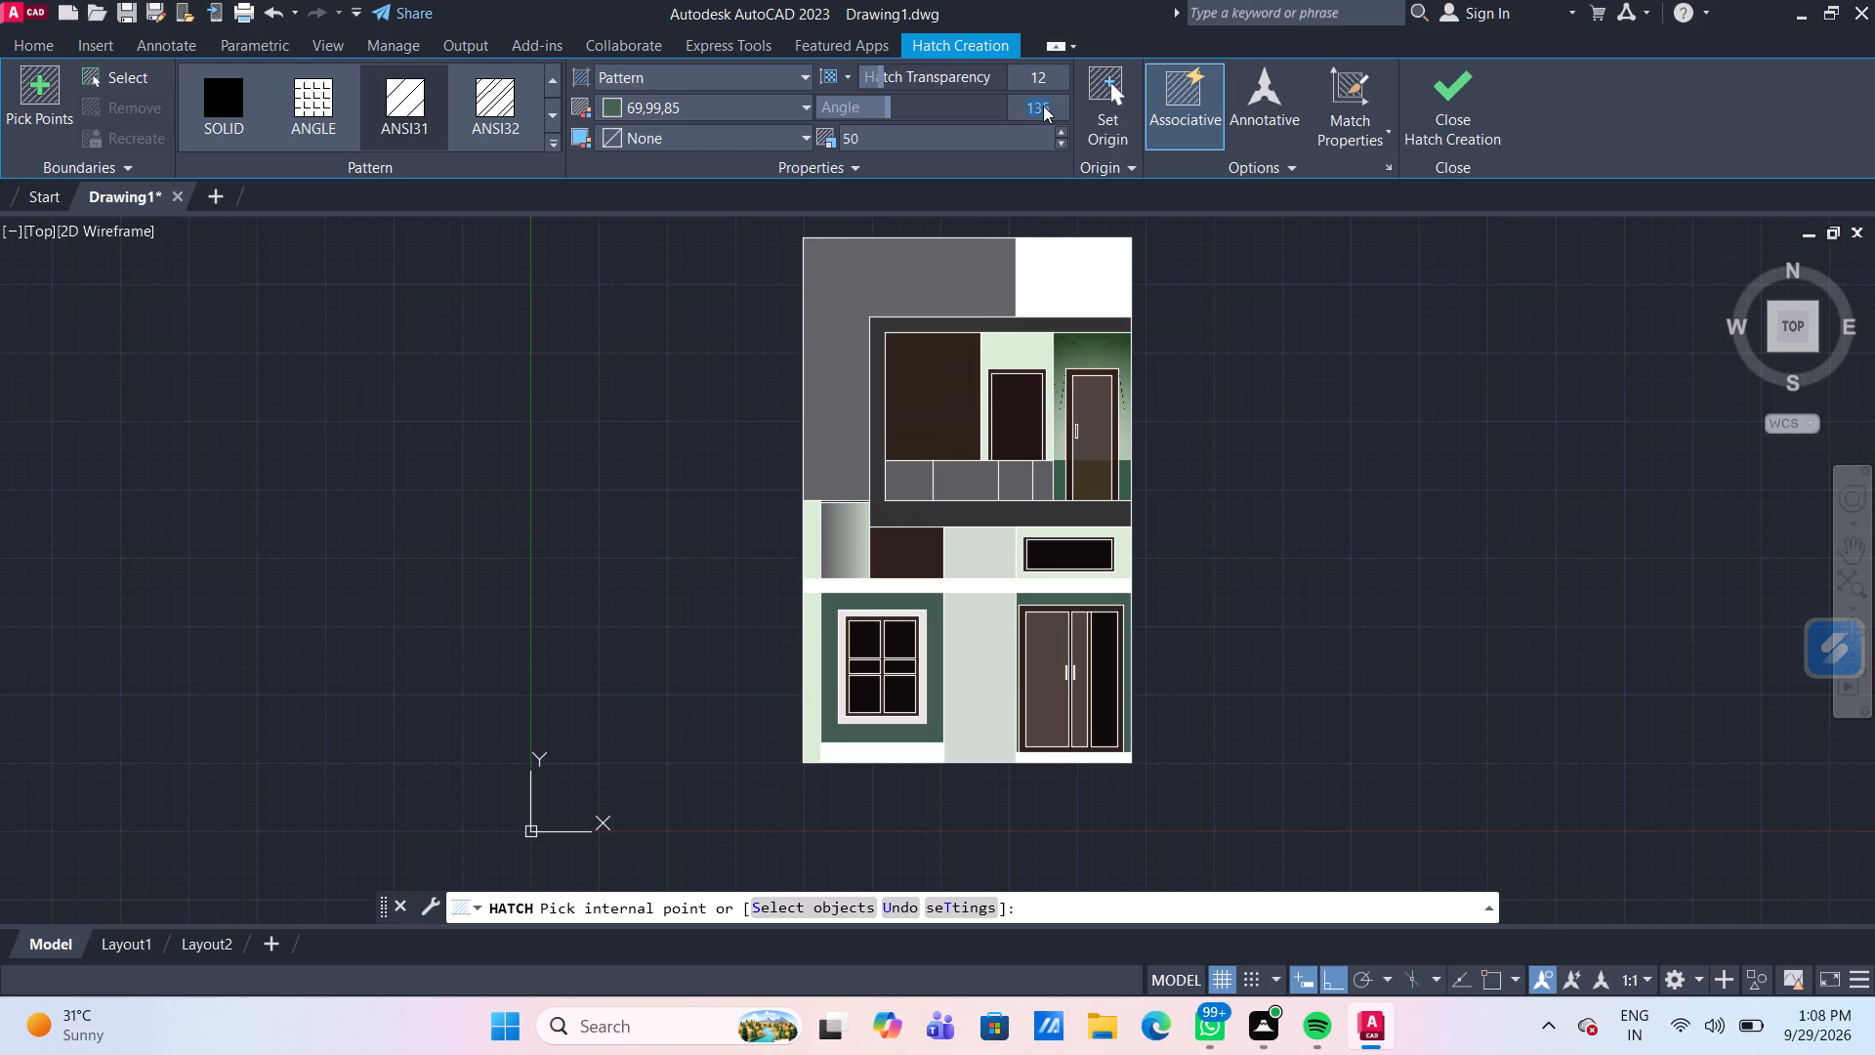
pyautogui.press('1')
pyautogui.press('BackSpace')
pyautogui.write('45')
pyautogui.press('Return')
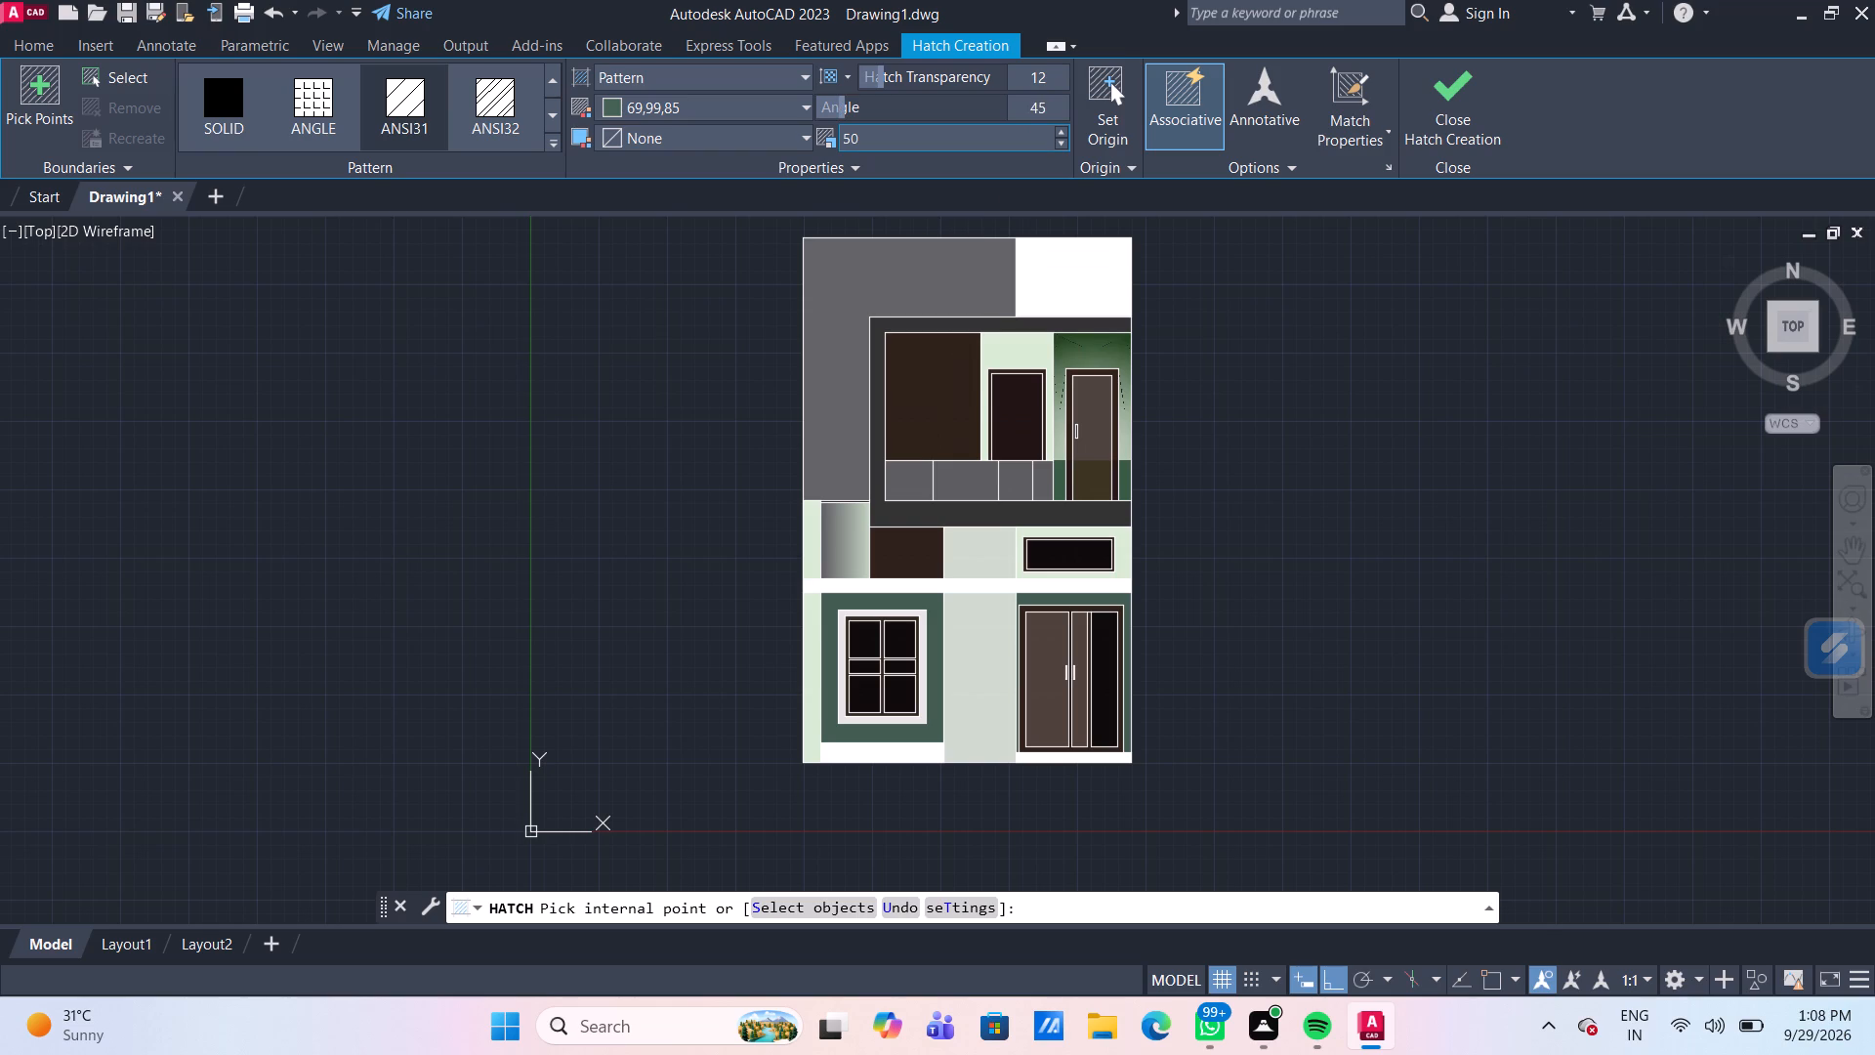
pyautogui.click(977, 144)
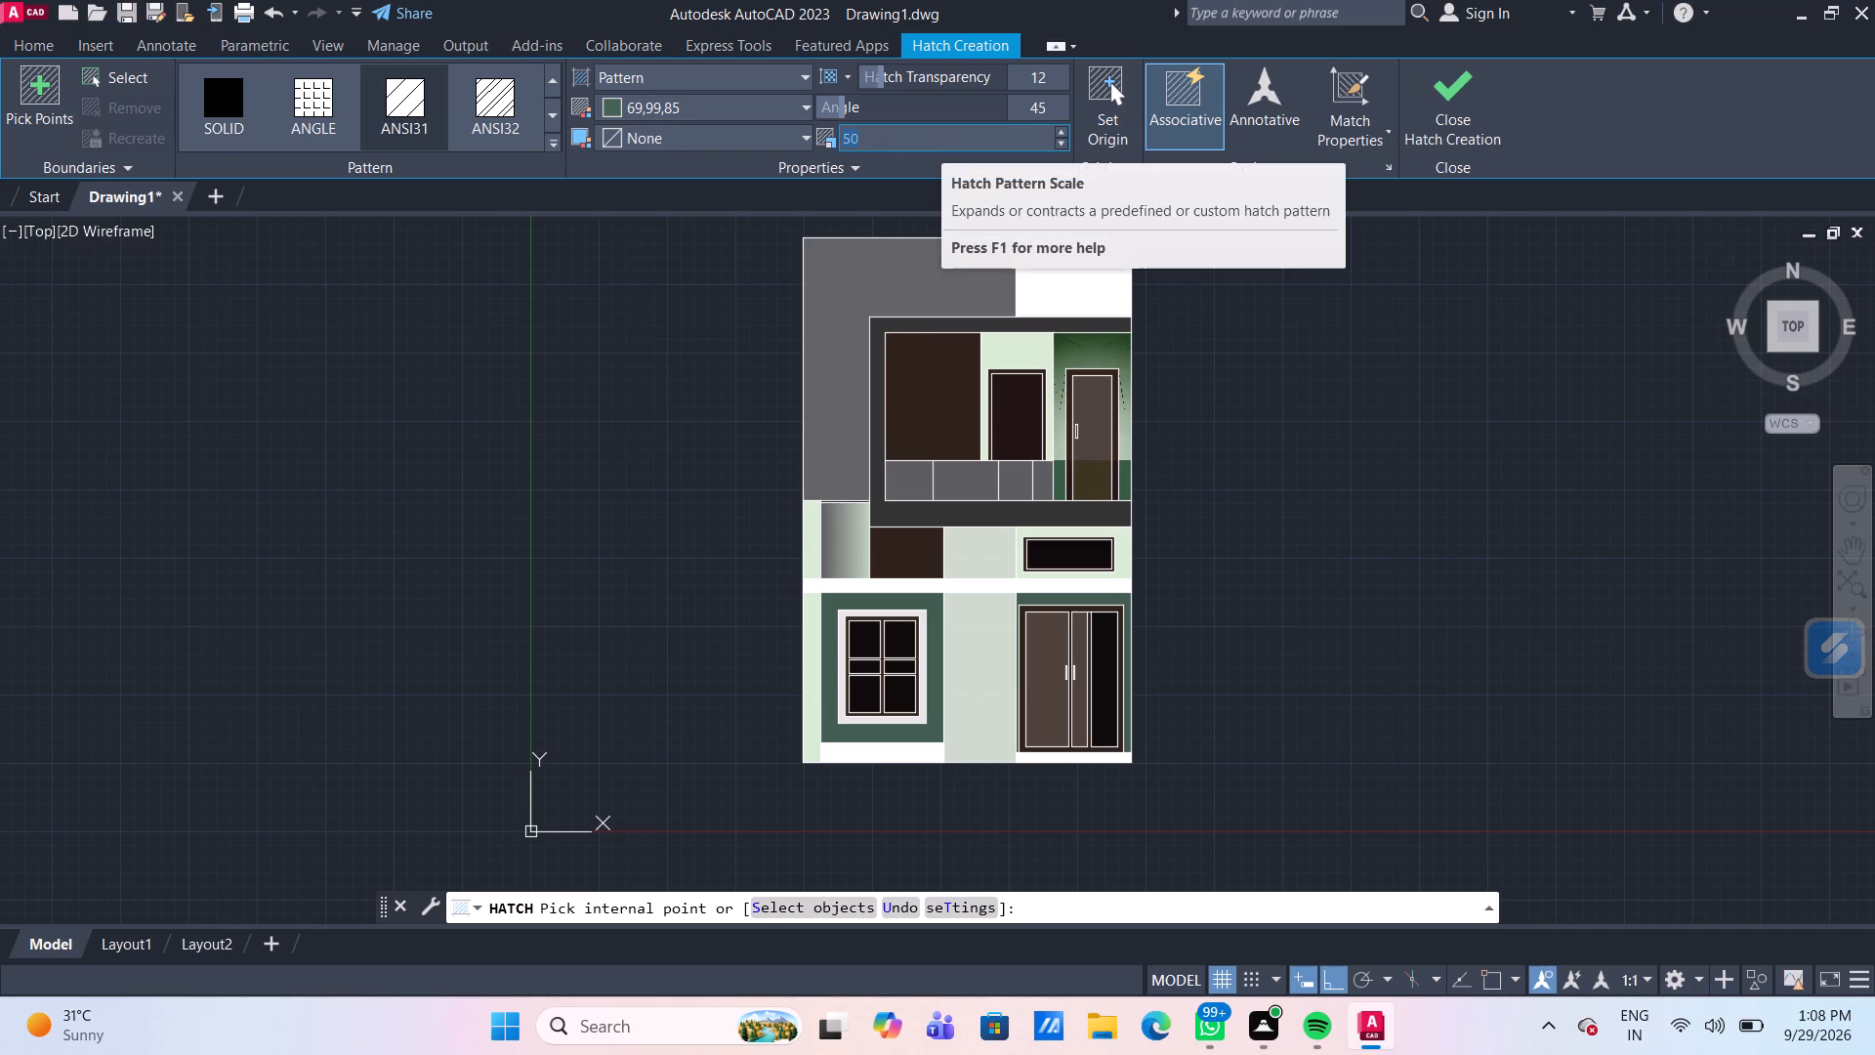
pyautogui.write('25')
pyautogui.press('Return')
# Try olive 114,116,48 as the hatch colour, then set it to yellow 248,215,49.
pyautogui.click(781, 108)
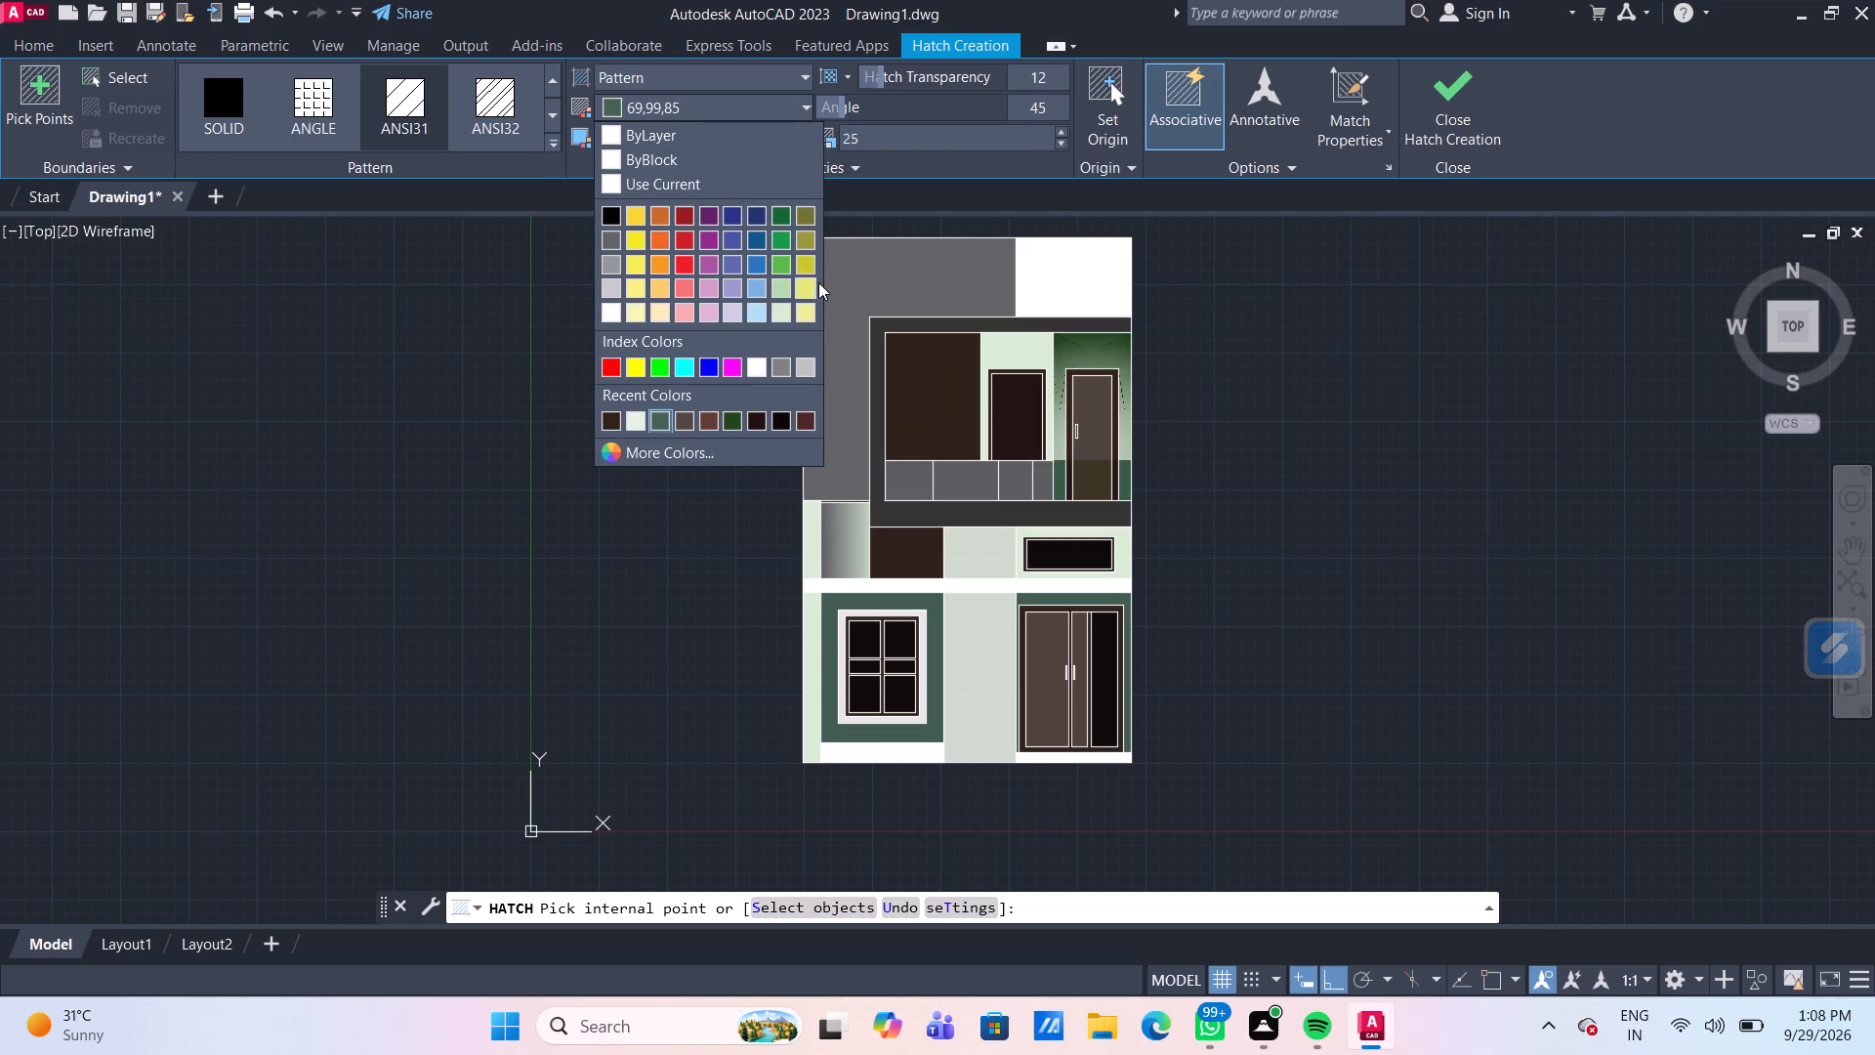
pyautogui.click(809, 218)
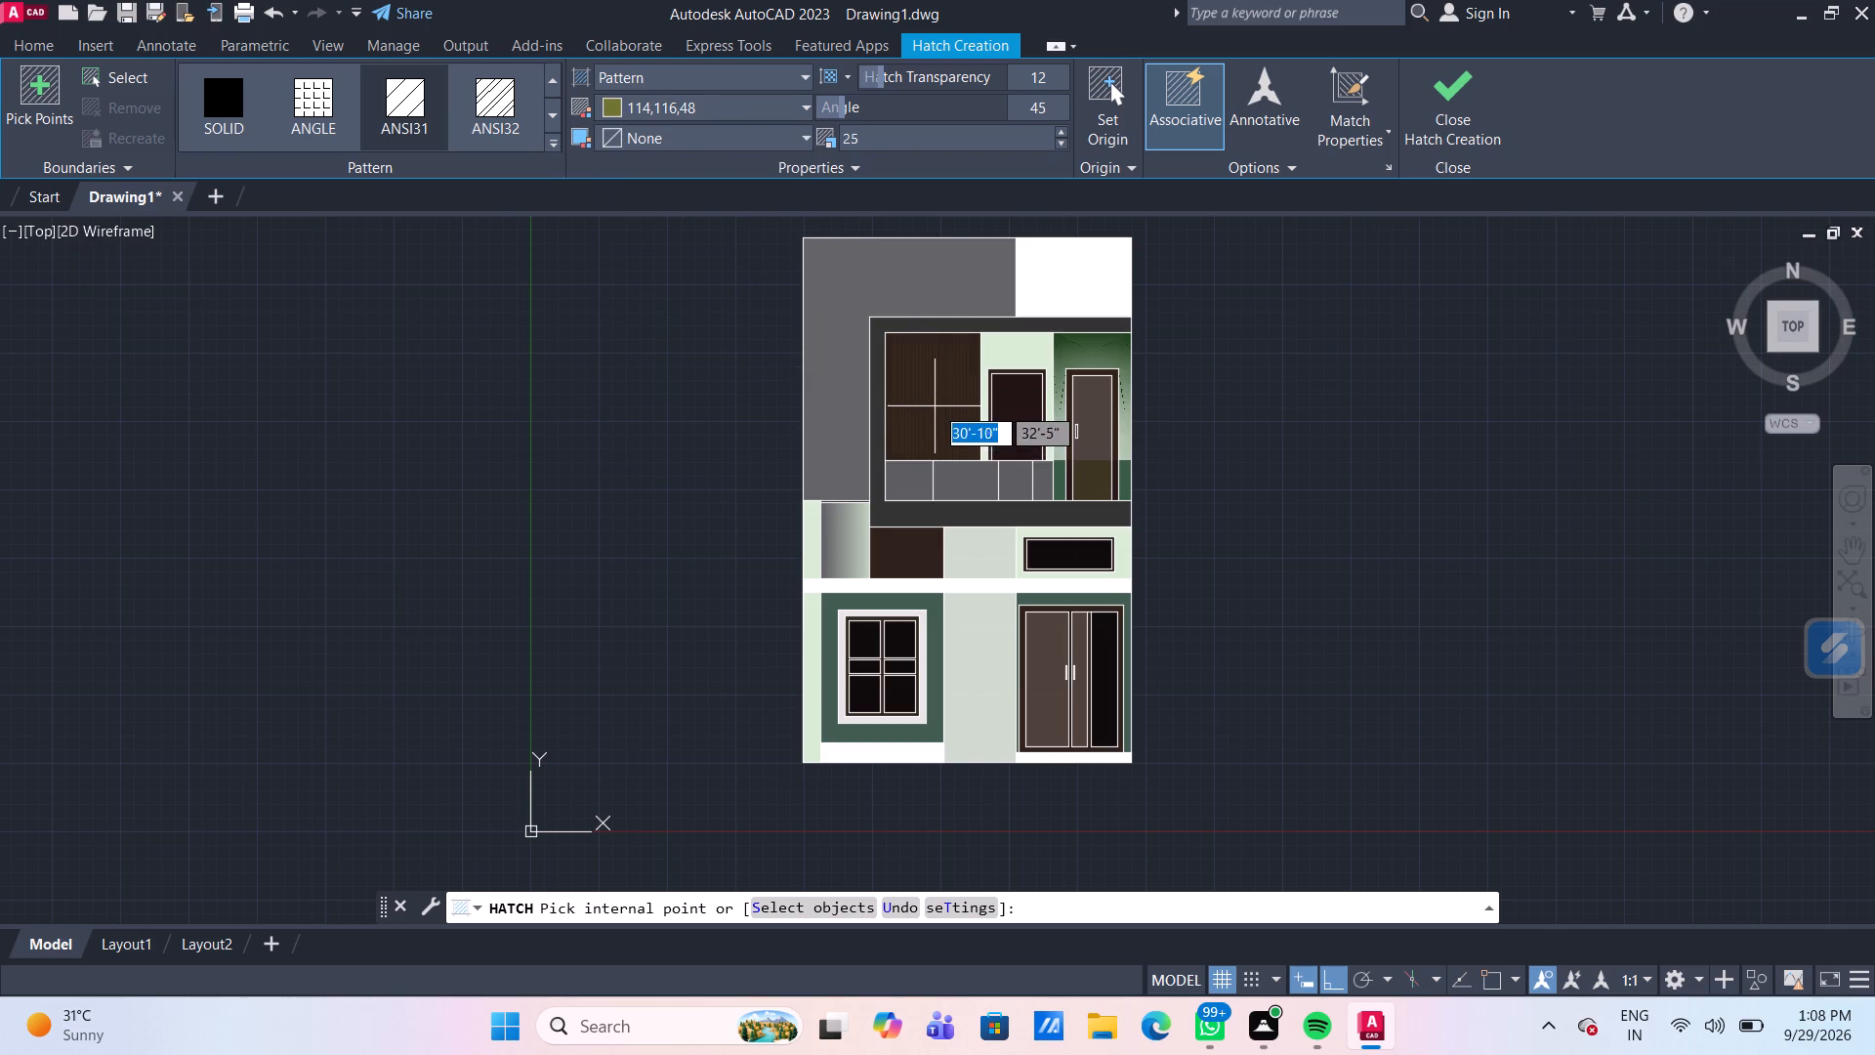
pyautogui.scroll(2, 937, 400)
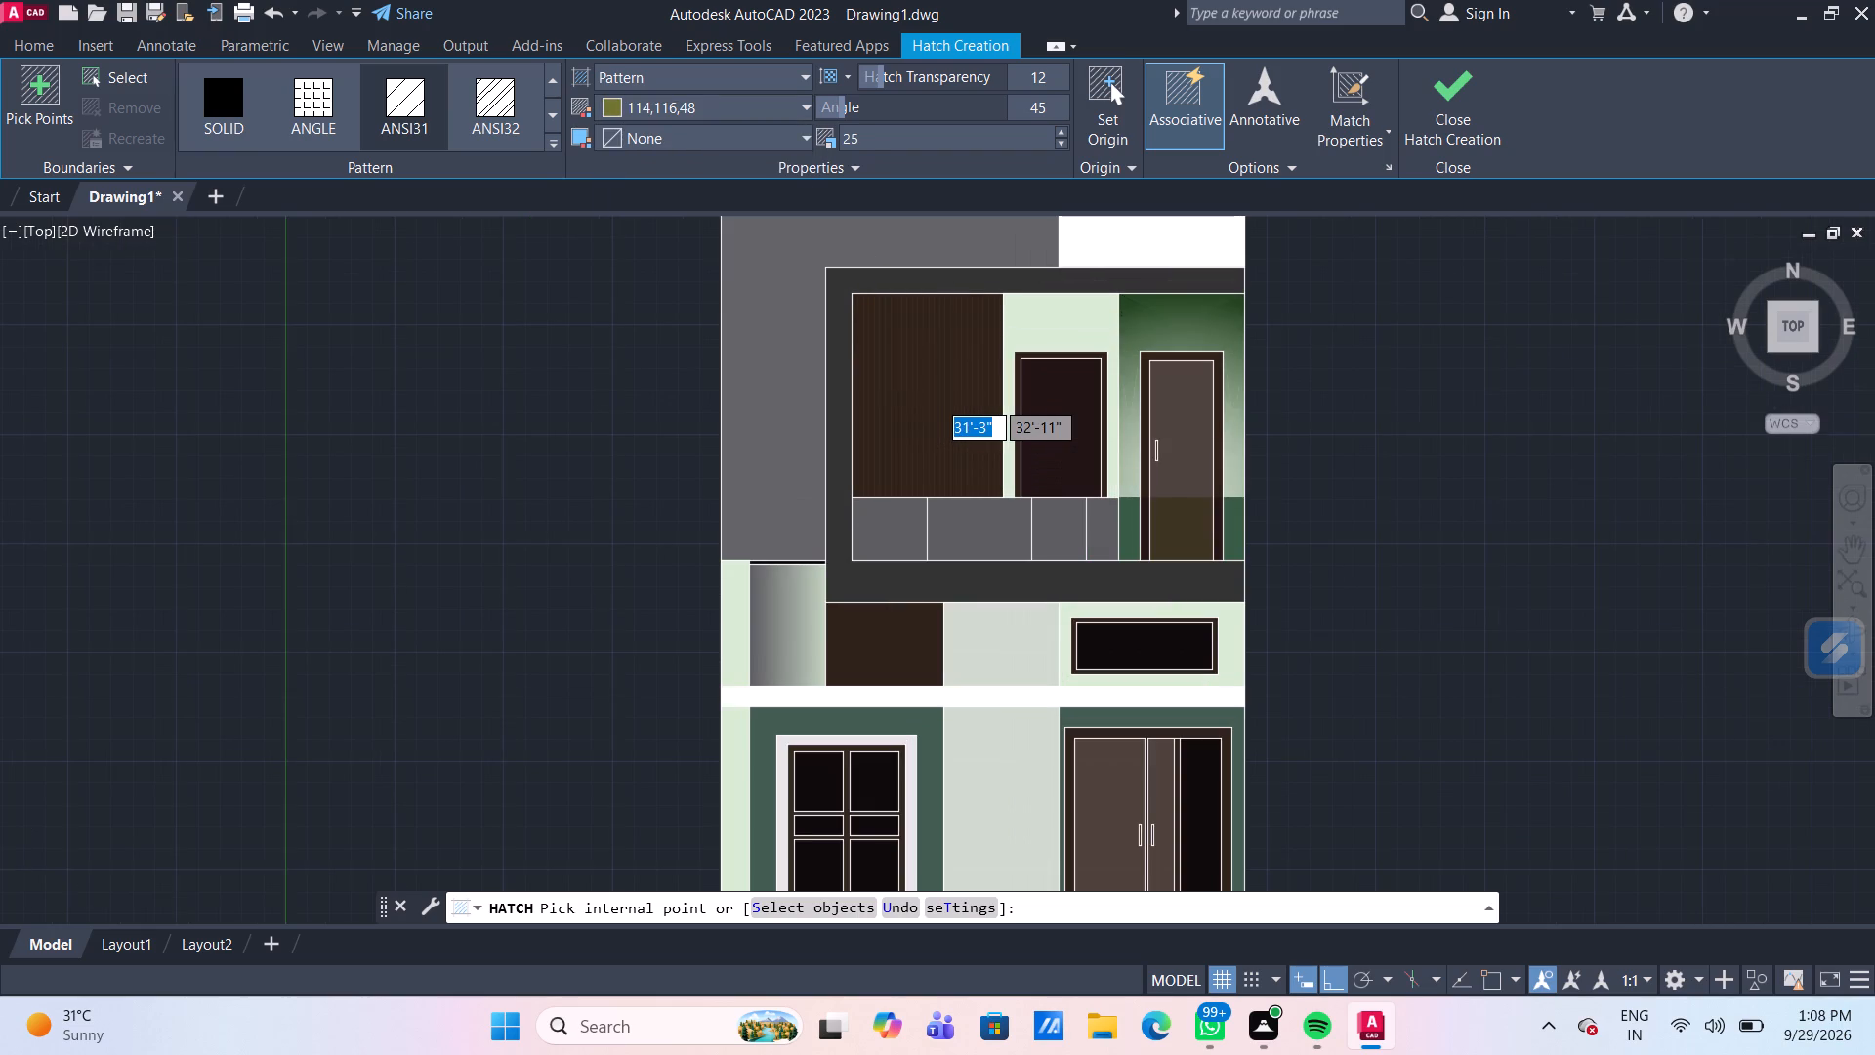
pyautogui.click(762, 113)
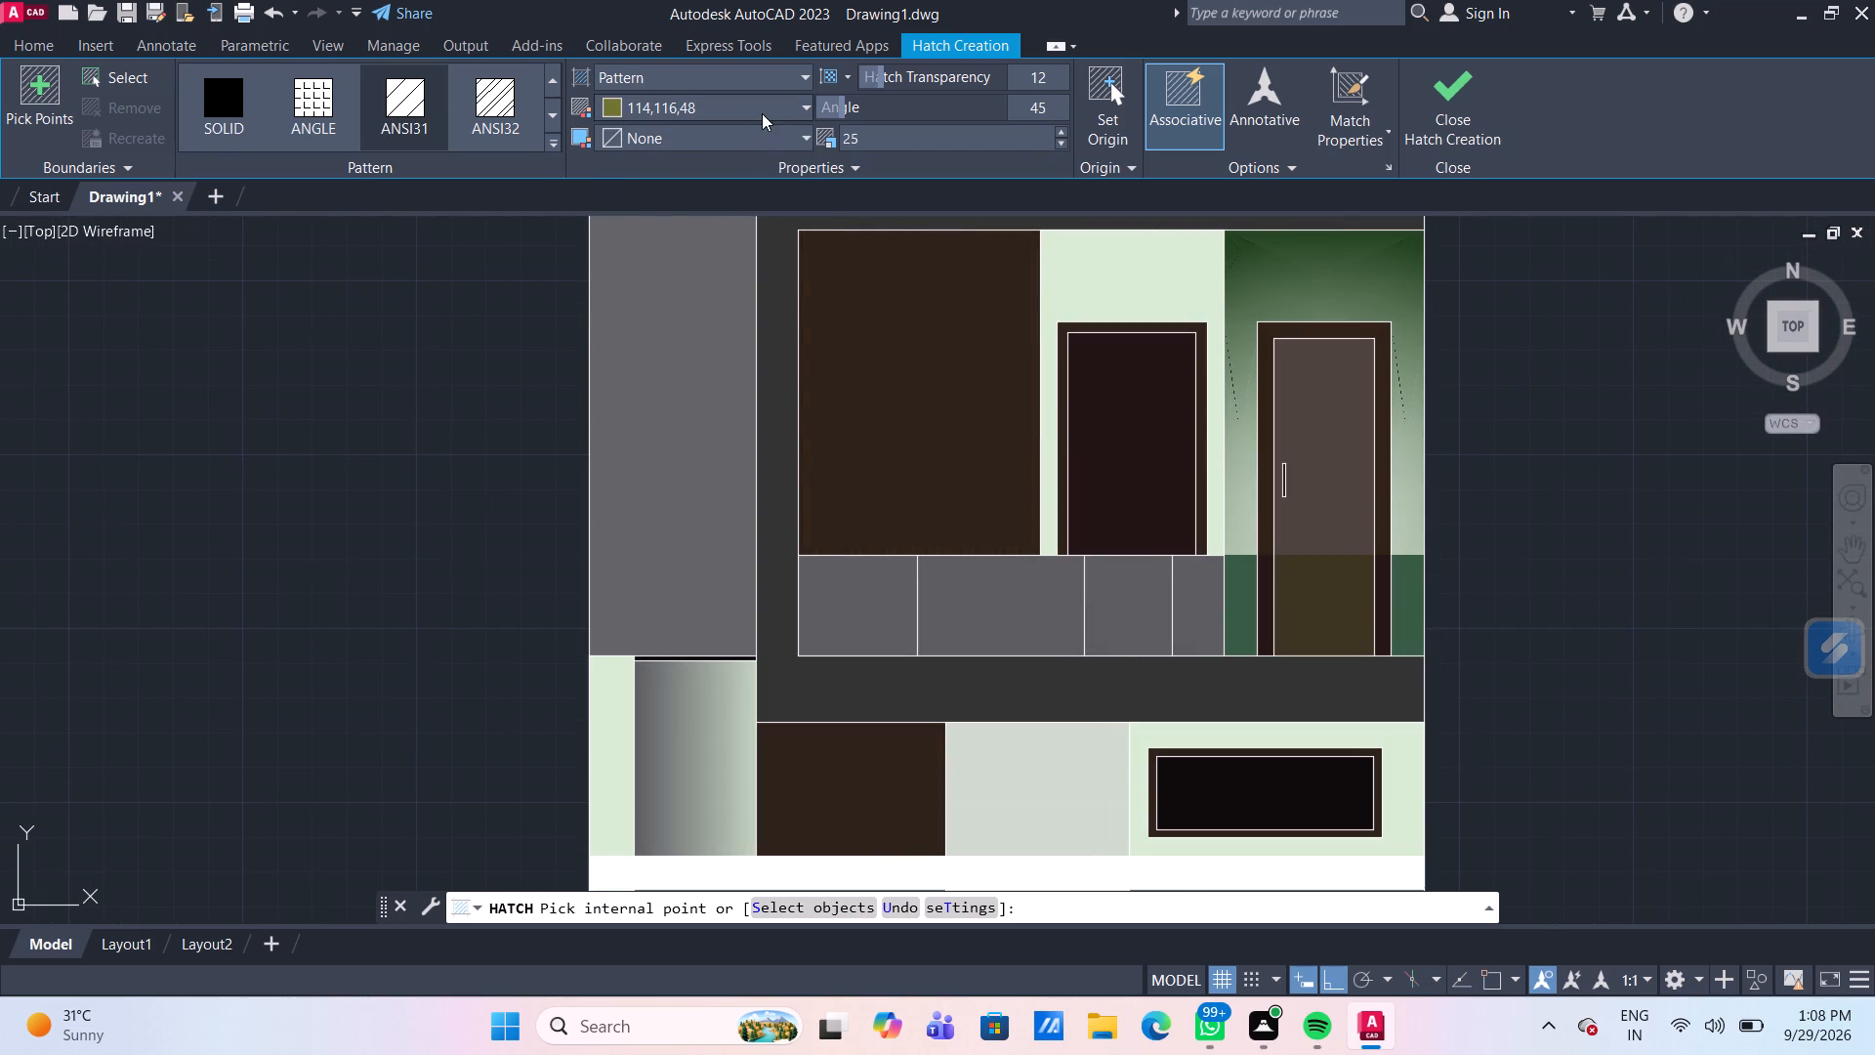
pyautogui.click(636, 220)
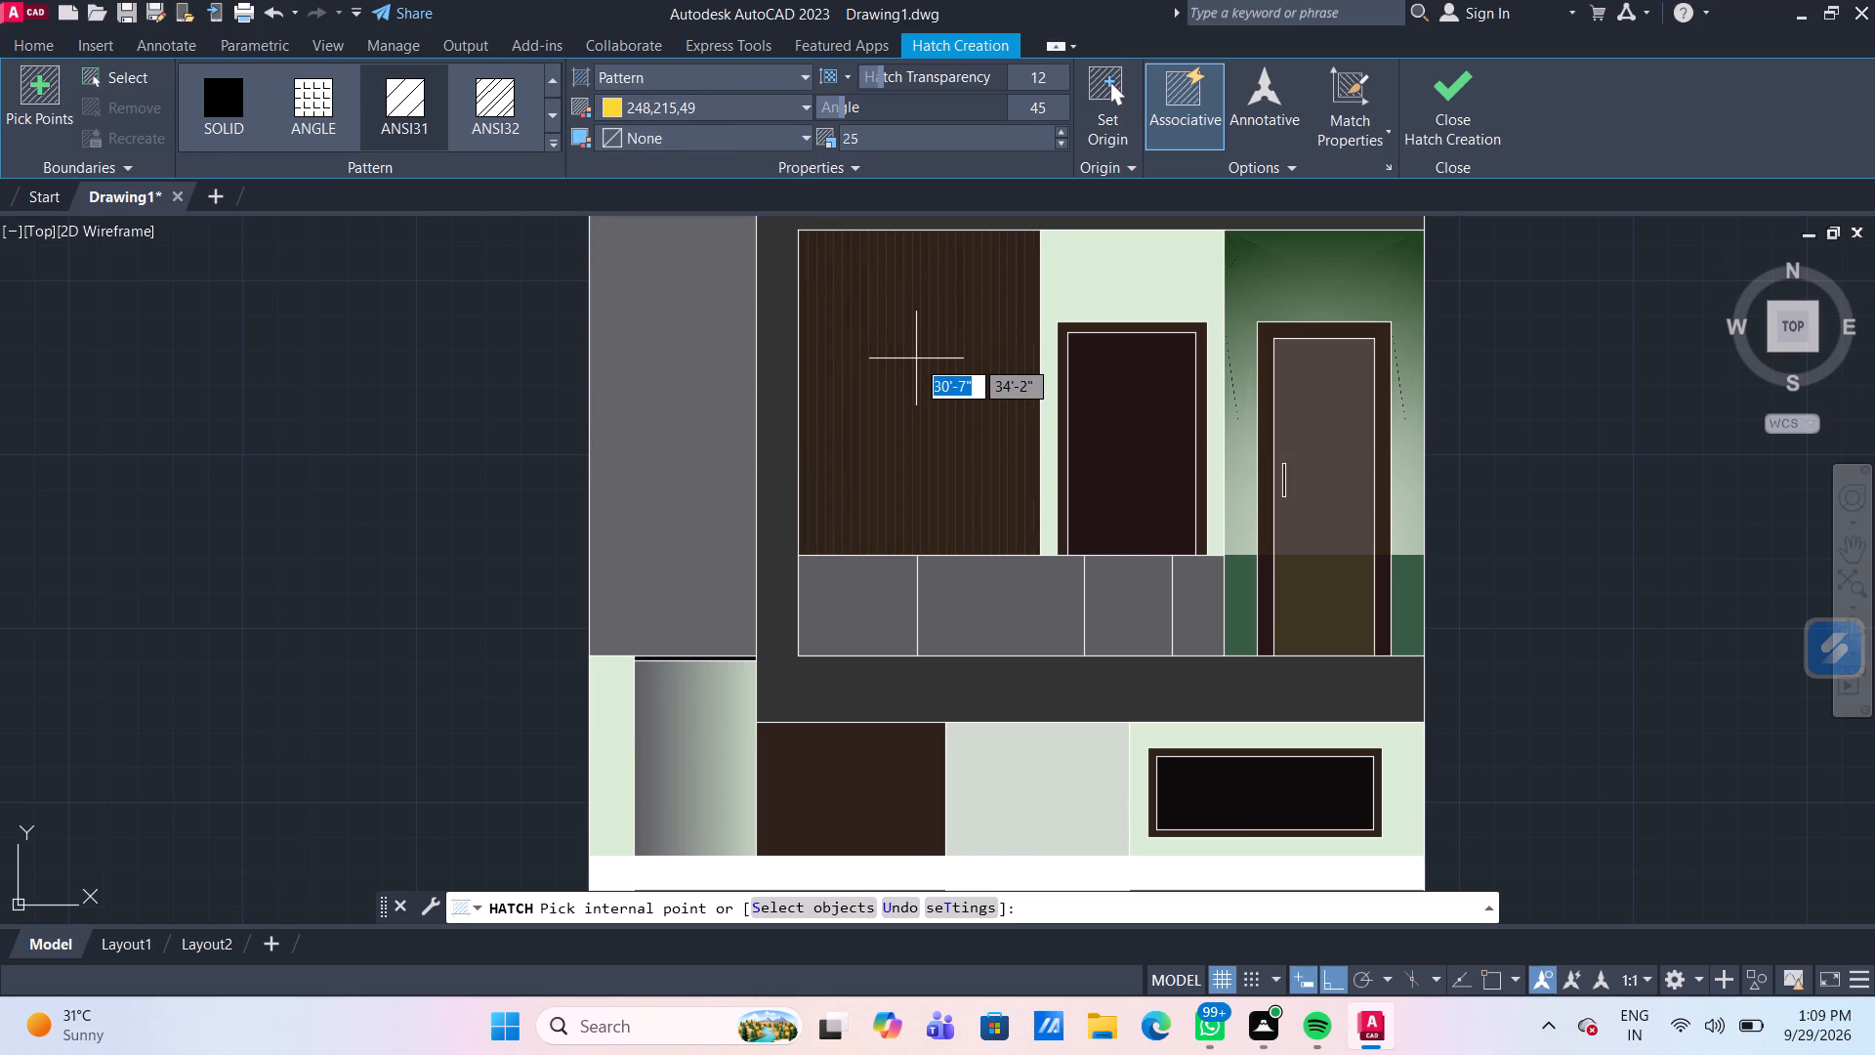
# Set the pattern scale to 35 and hatch the dark brown upper-floor wall panel and the smaller brown panel below the balcony.
pyautogui.scroll(-3, 916, 359)
pyautogui.scroll(2, 922, 363)
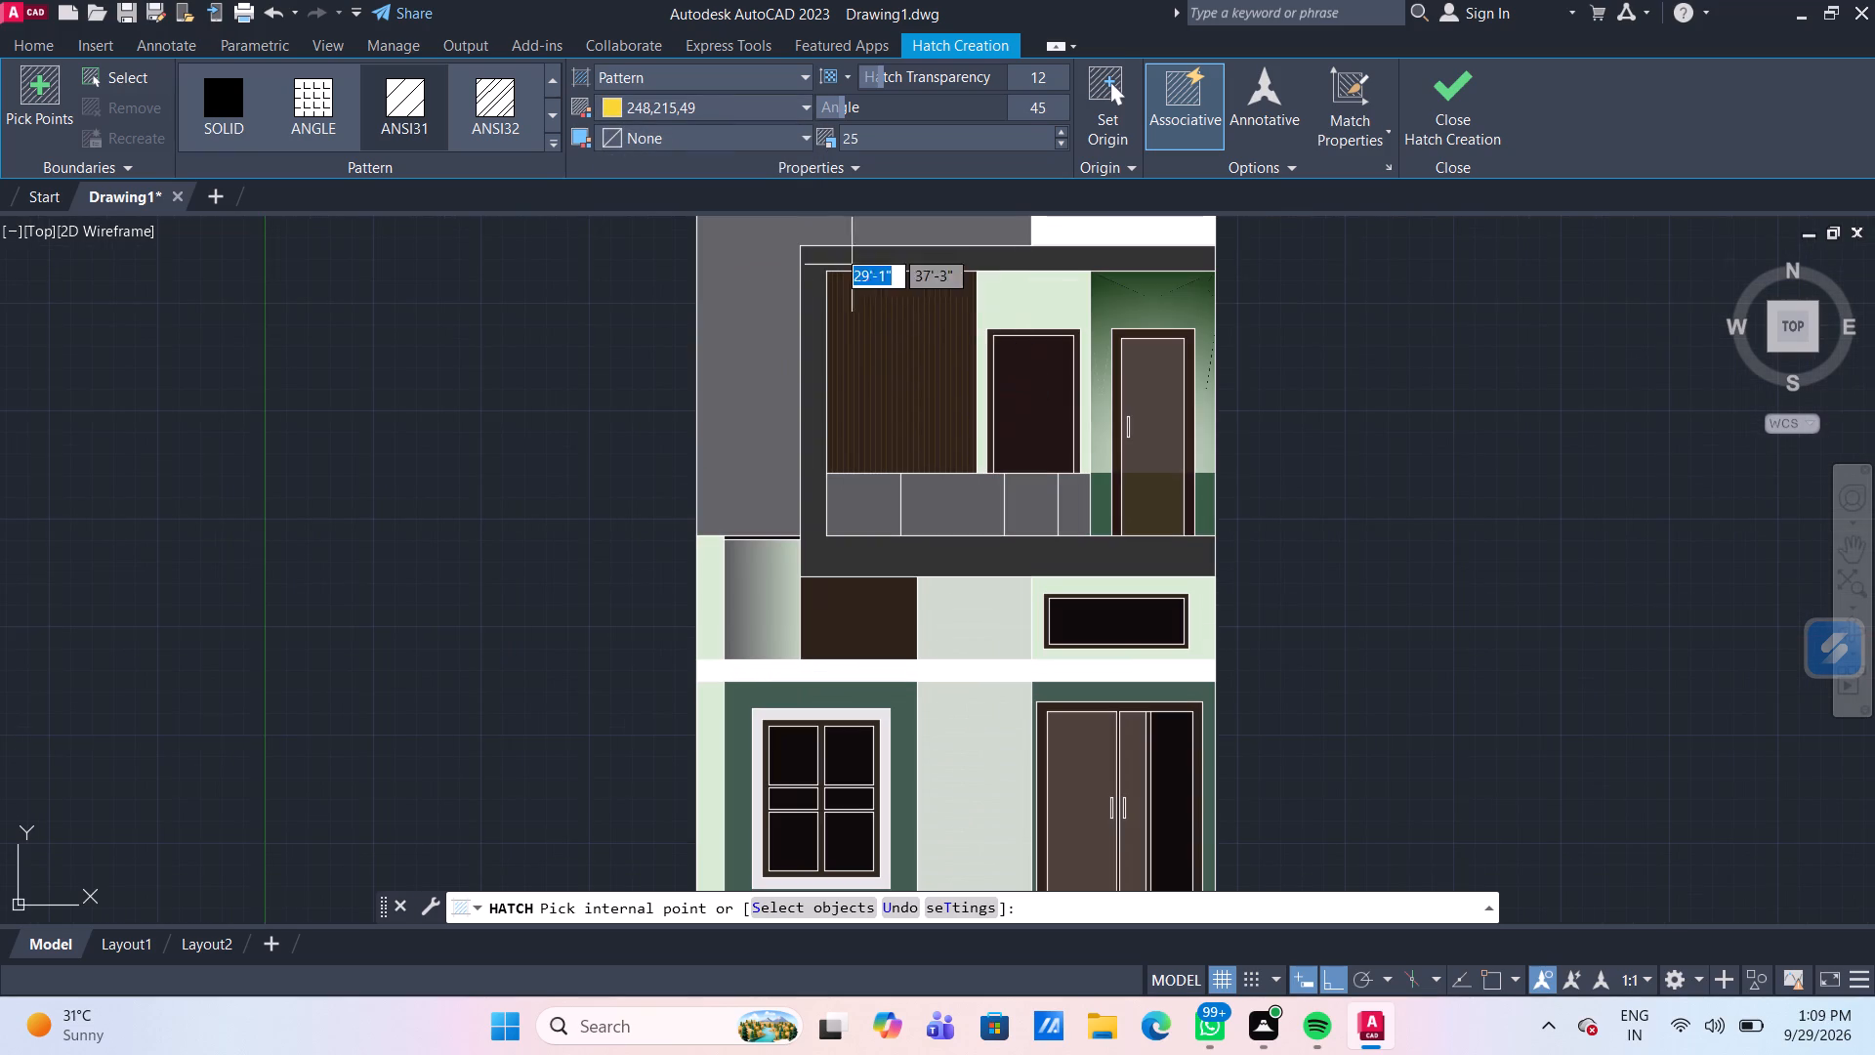
pyautogui.click(882, 139)
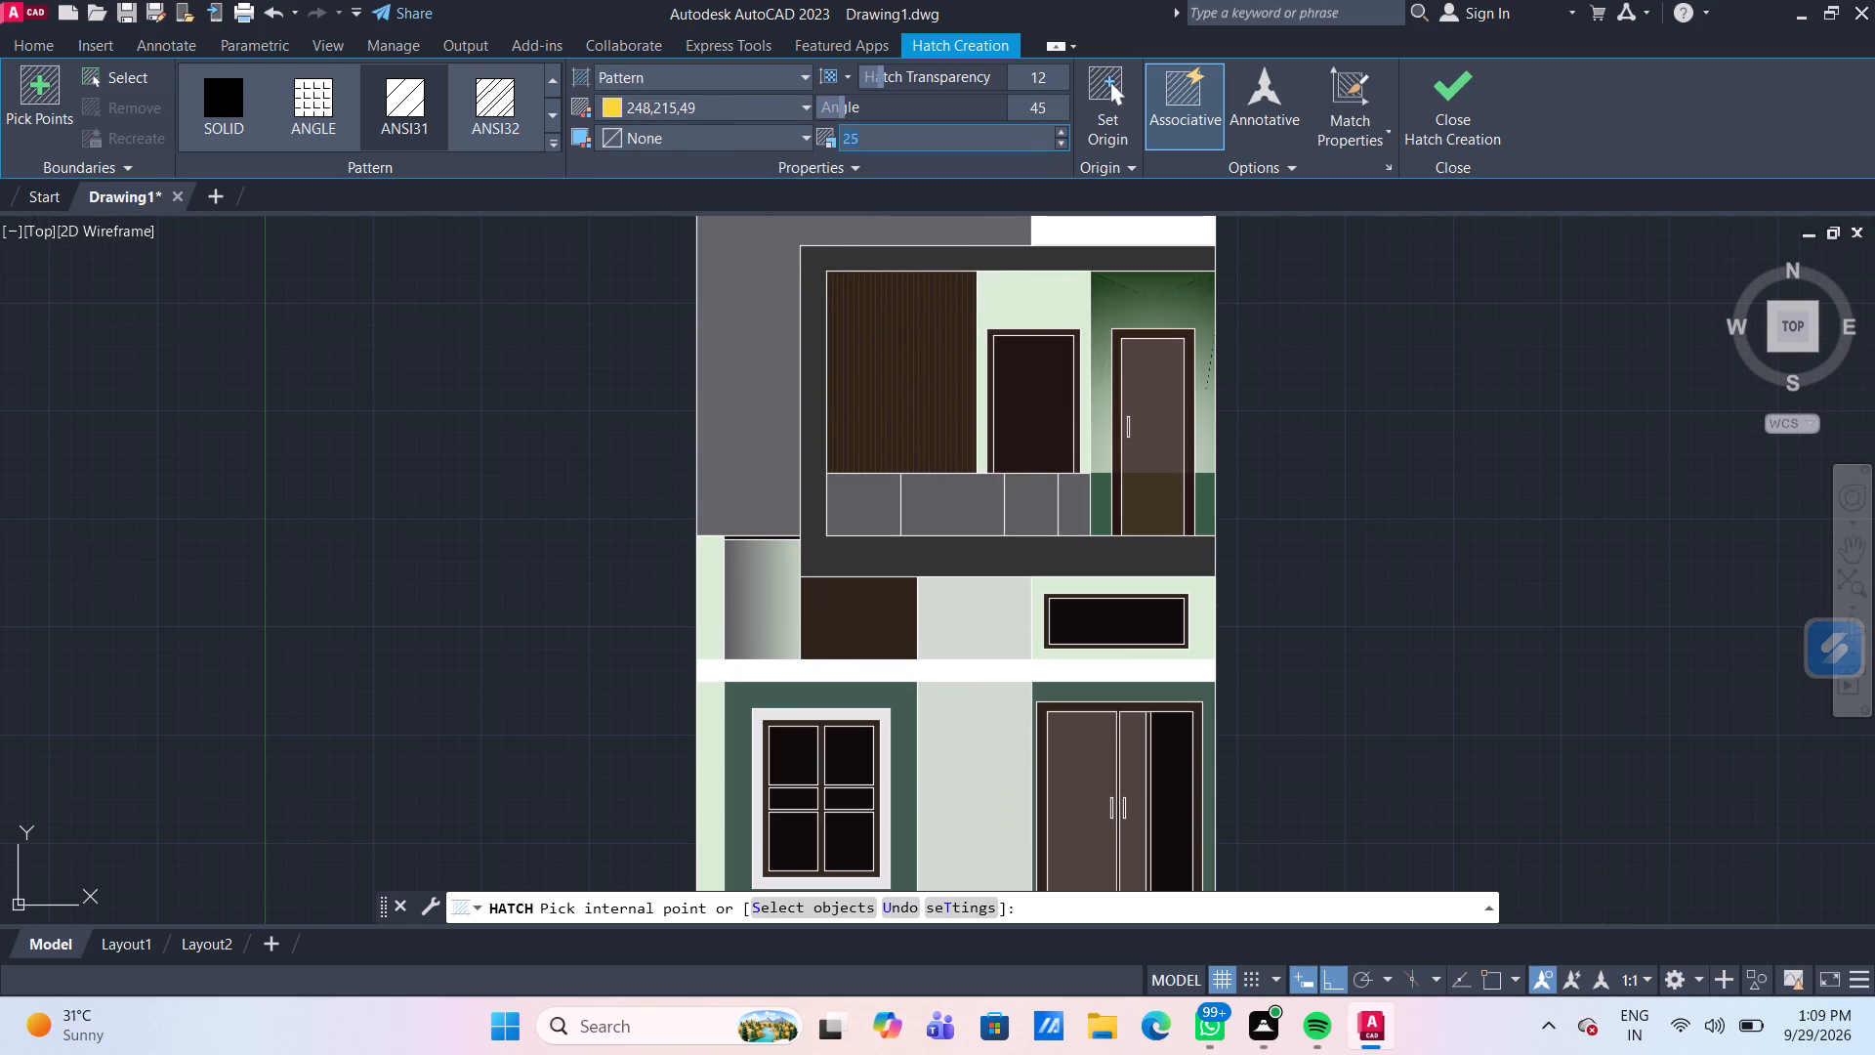
pyautogui.write('35')
pyautogui.press('Return')
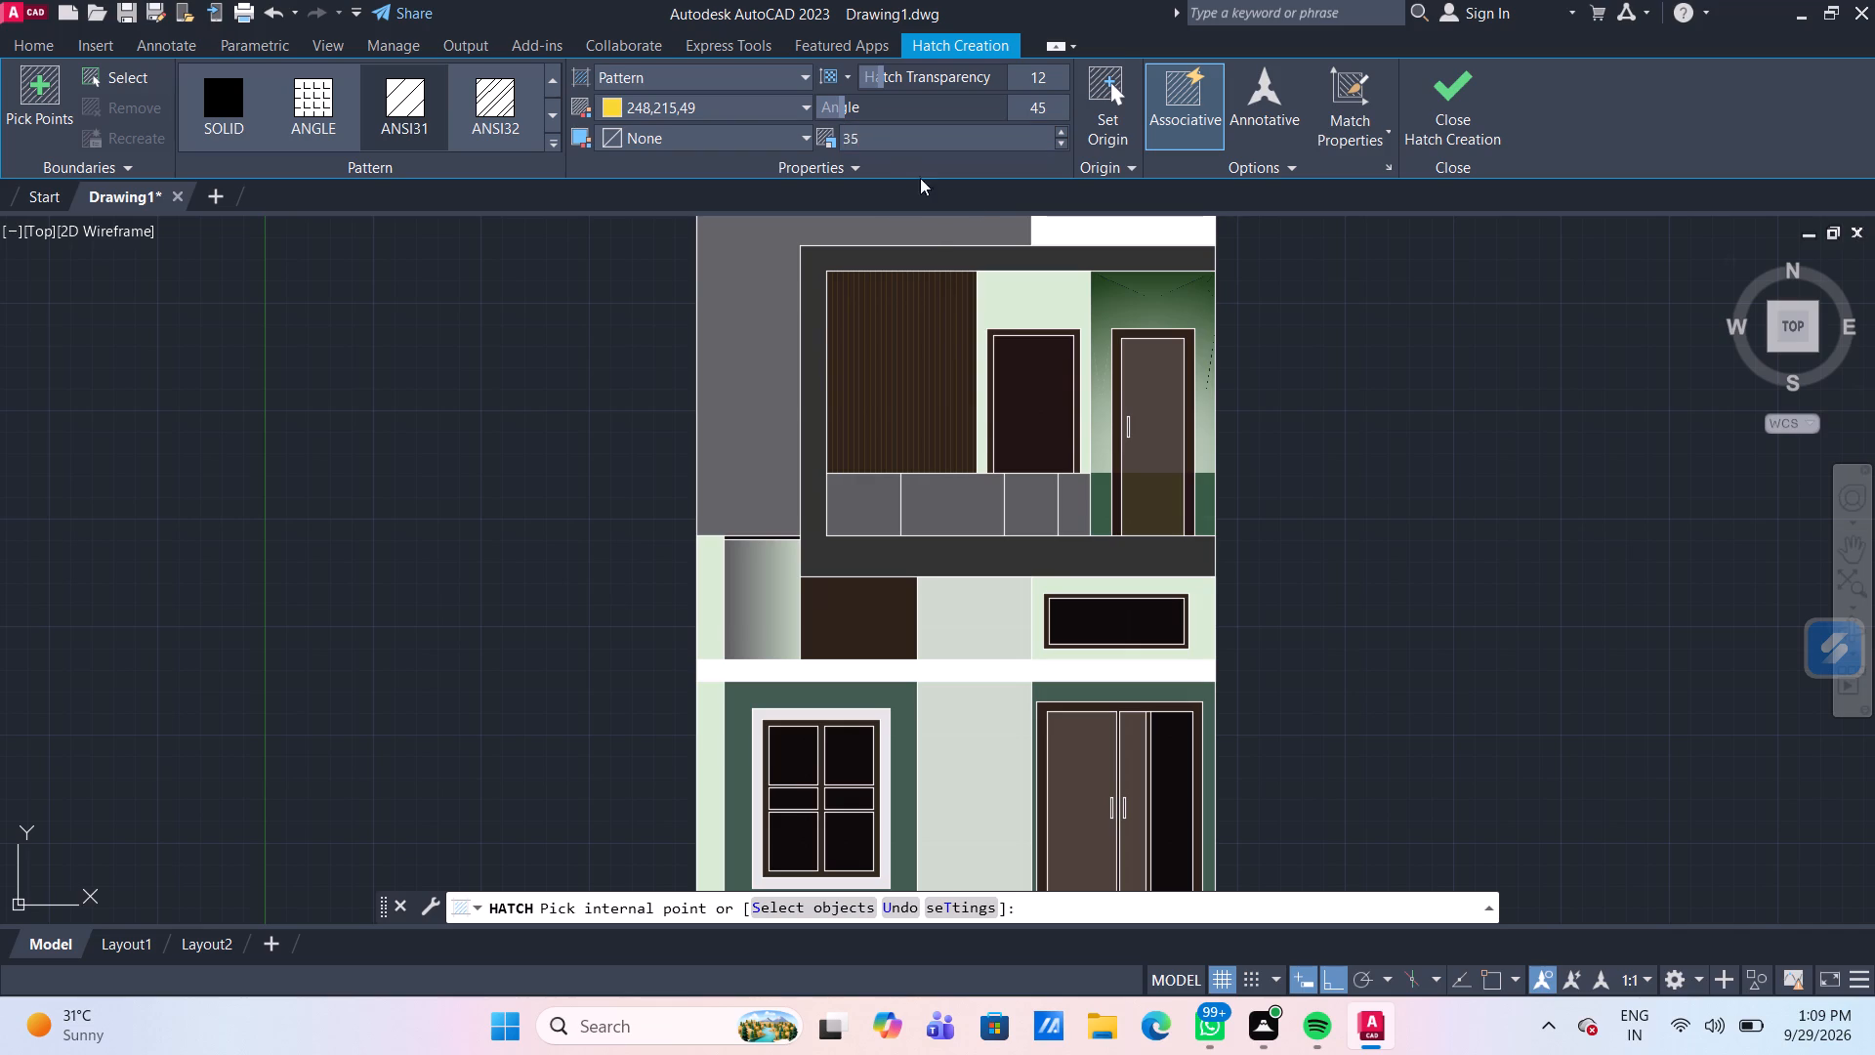
pyautogui.click(921, 387)
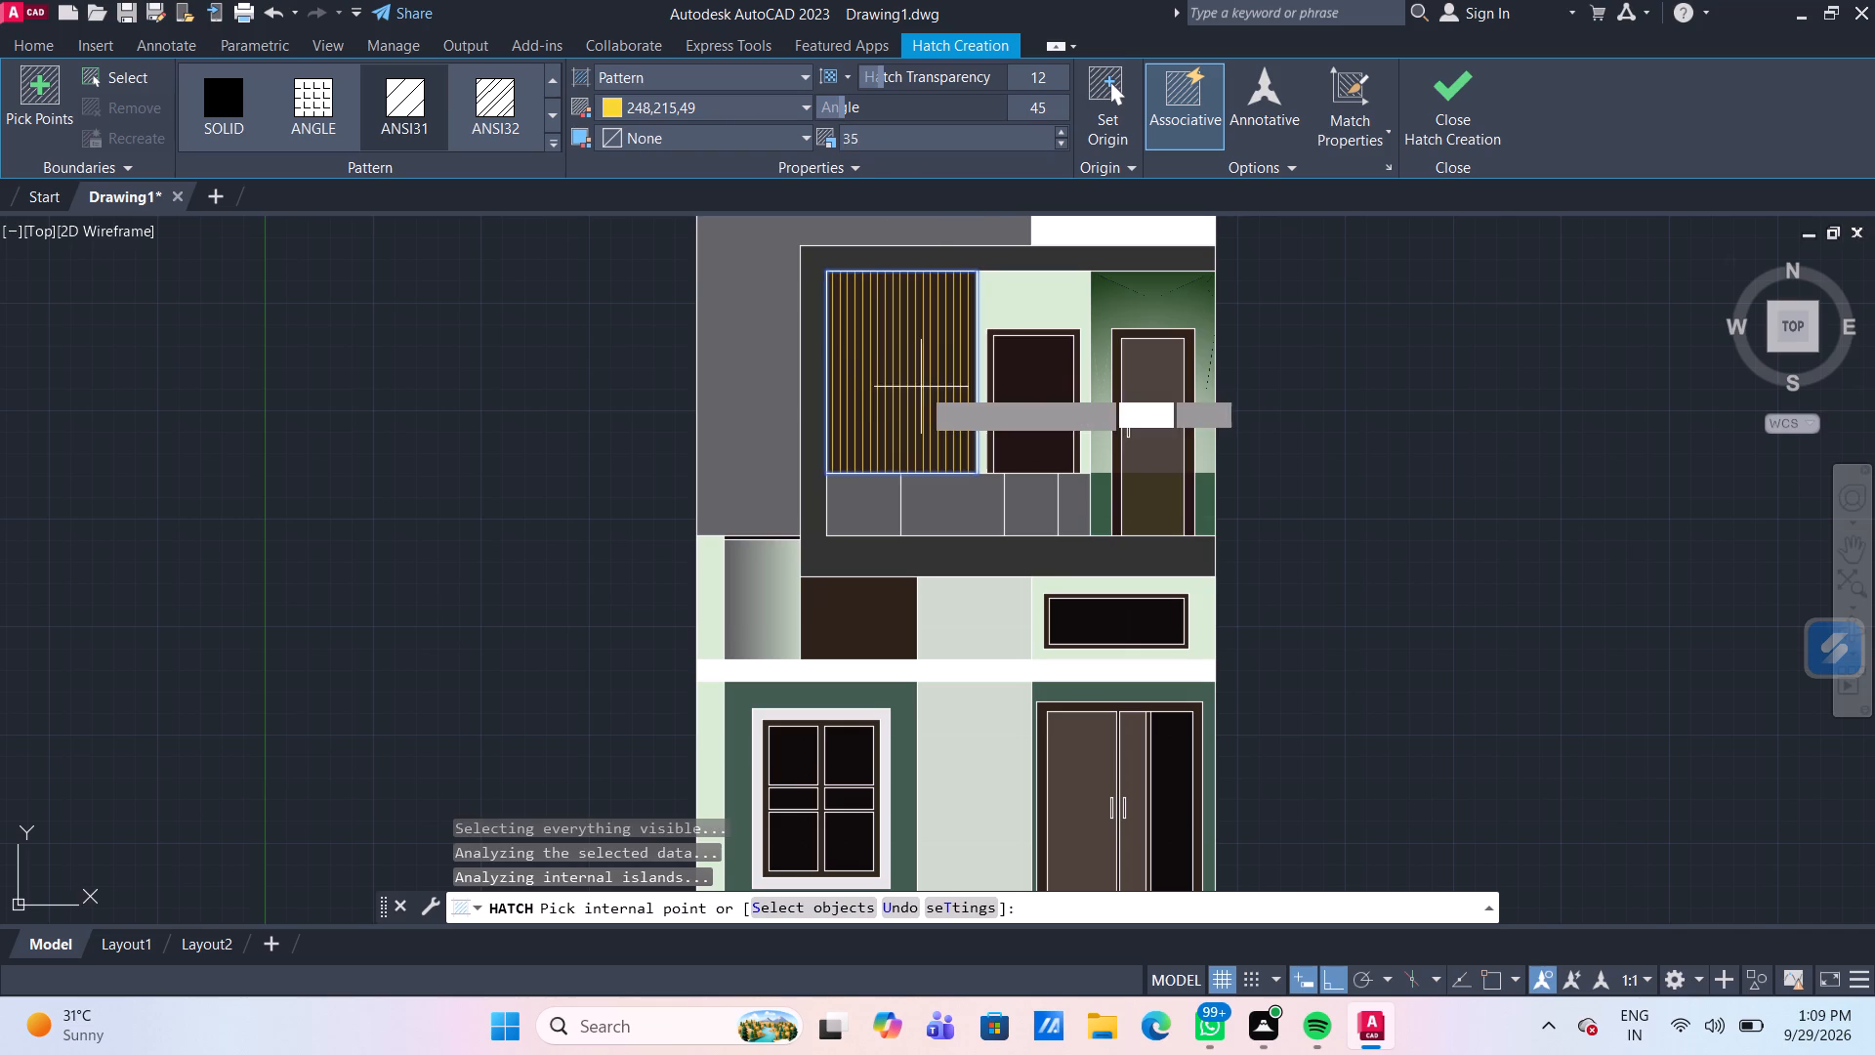
pyautogui.click(868, 615)
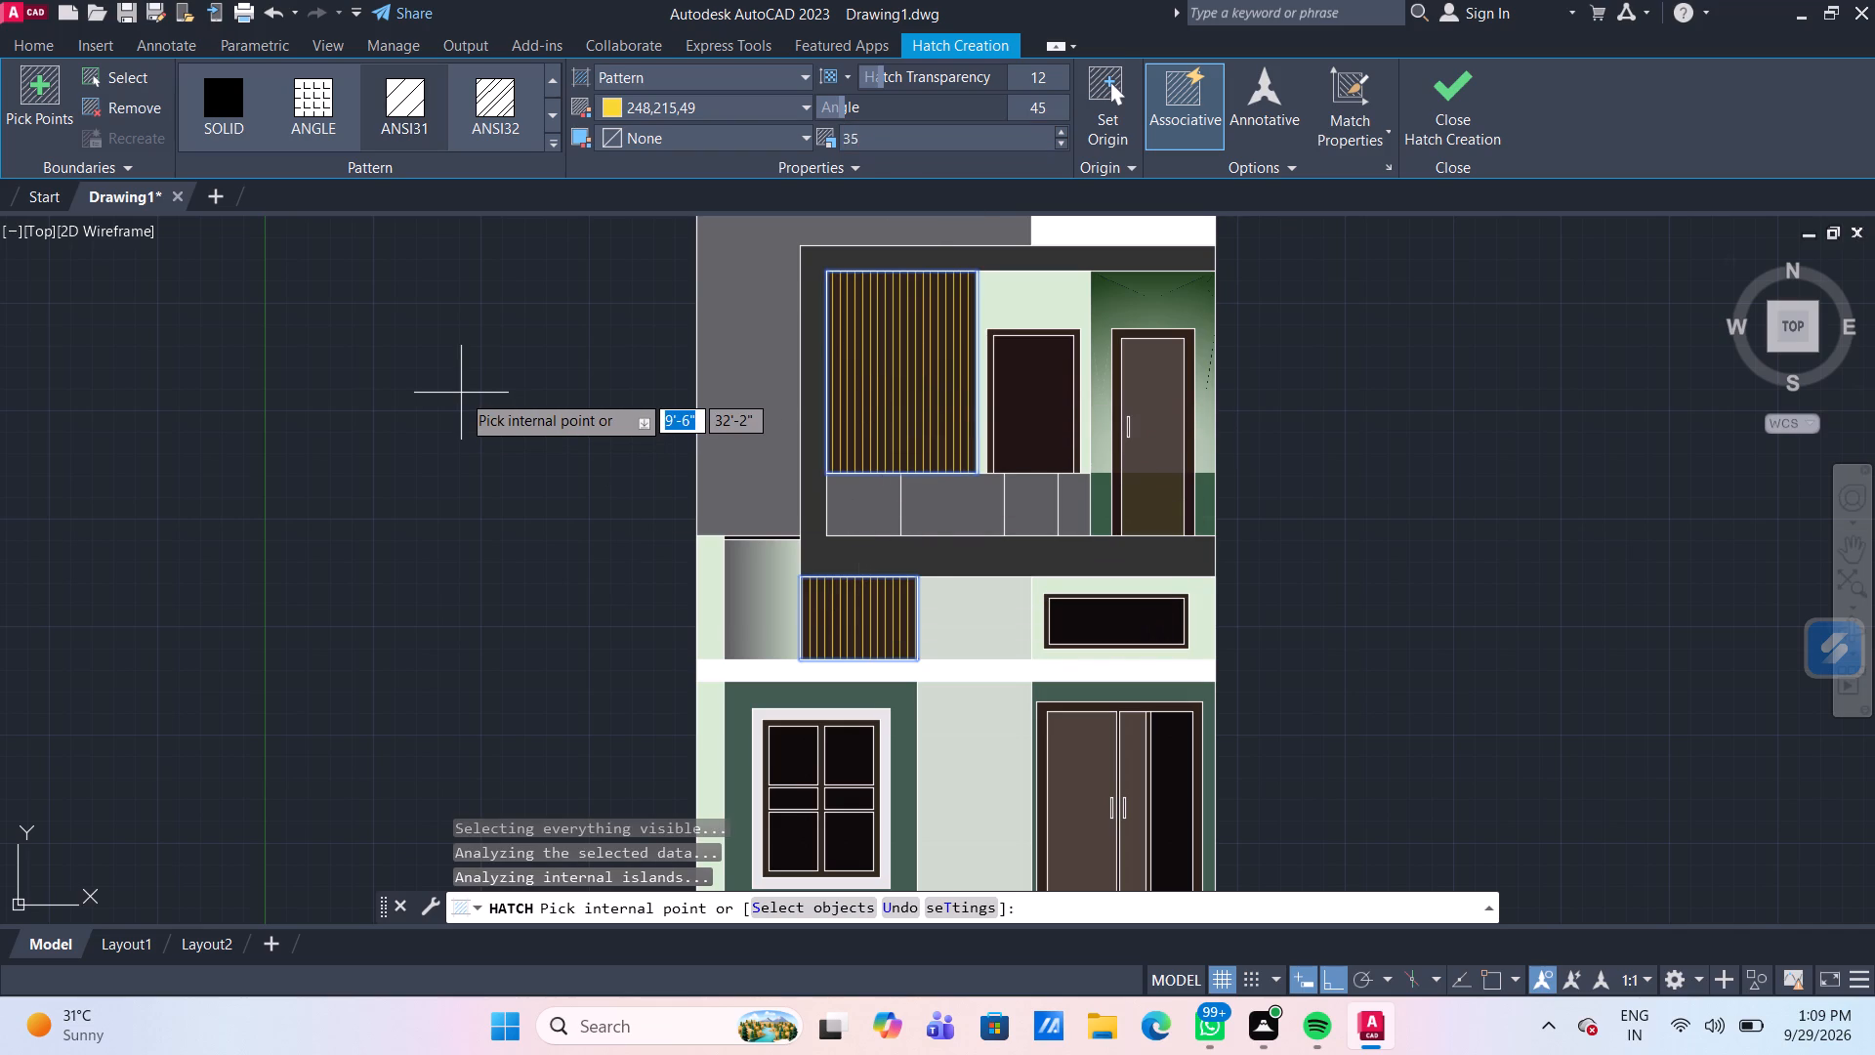
pyautogui.press('Escape')
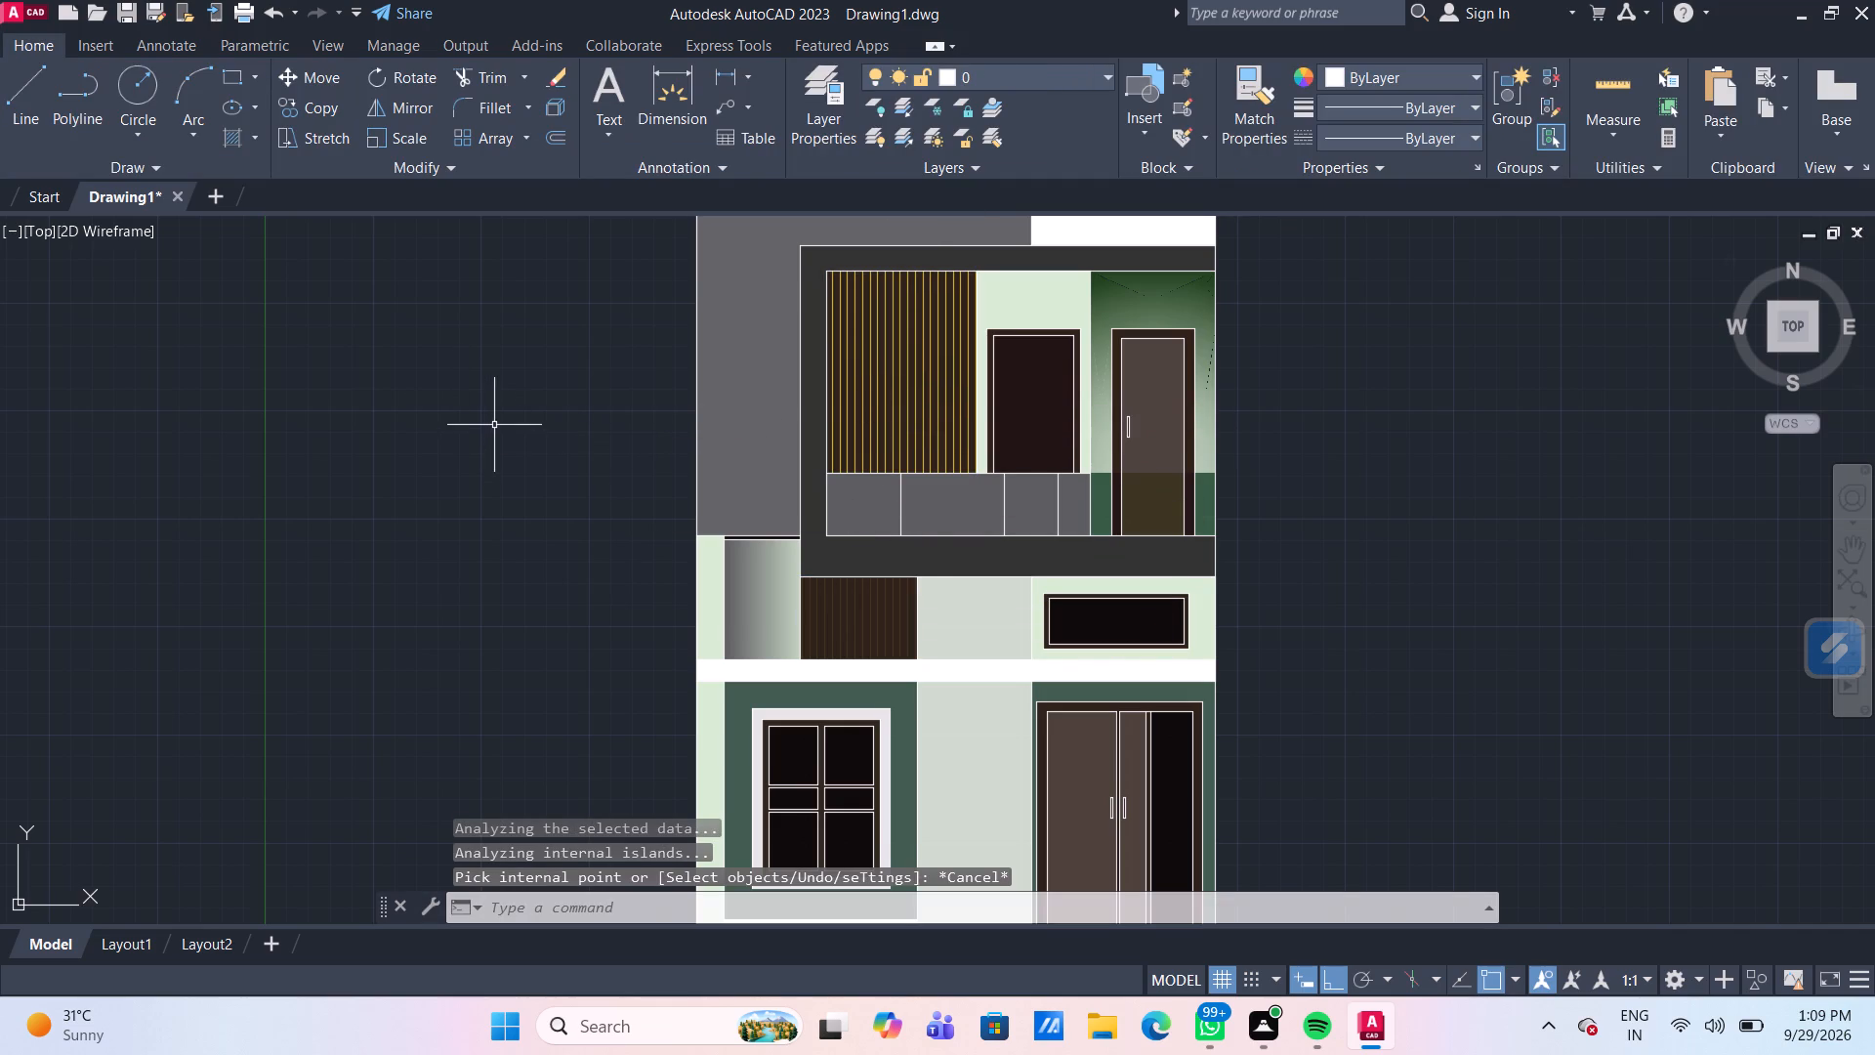
pyautogui.press('Escape')
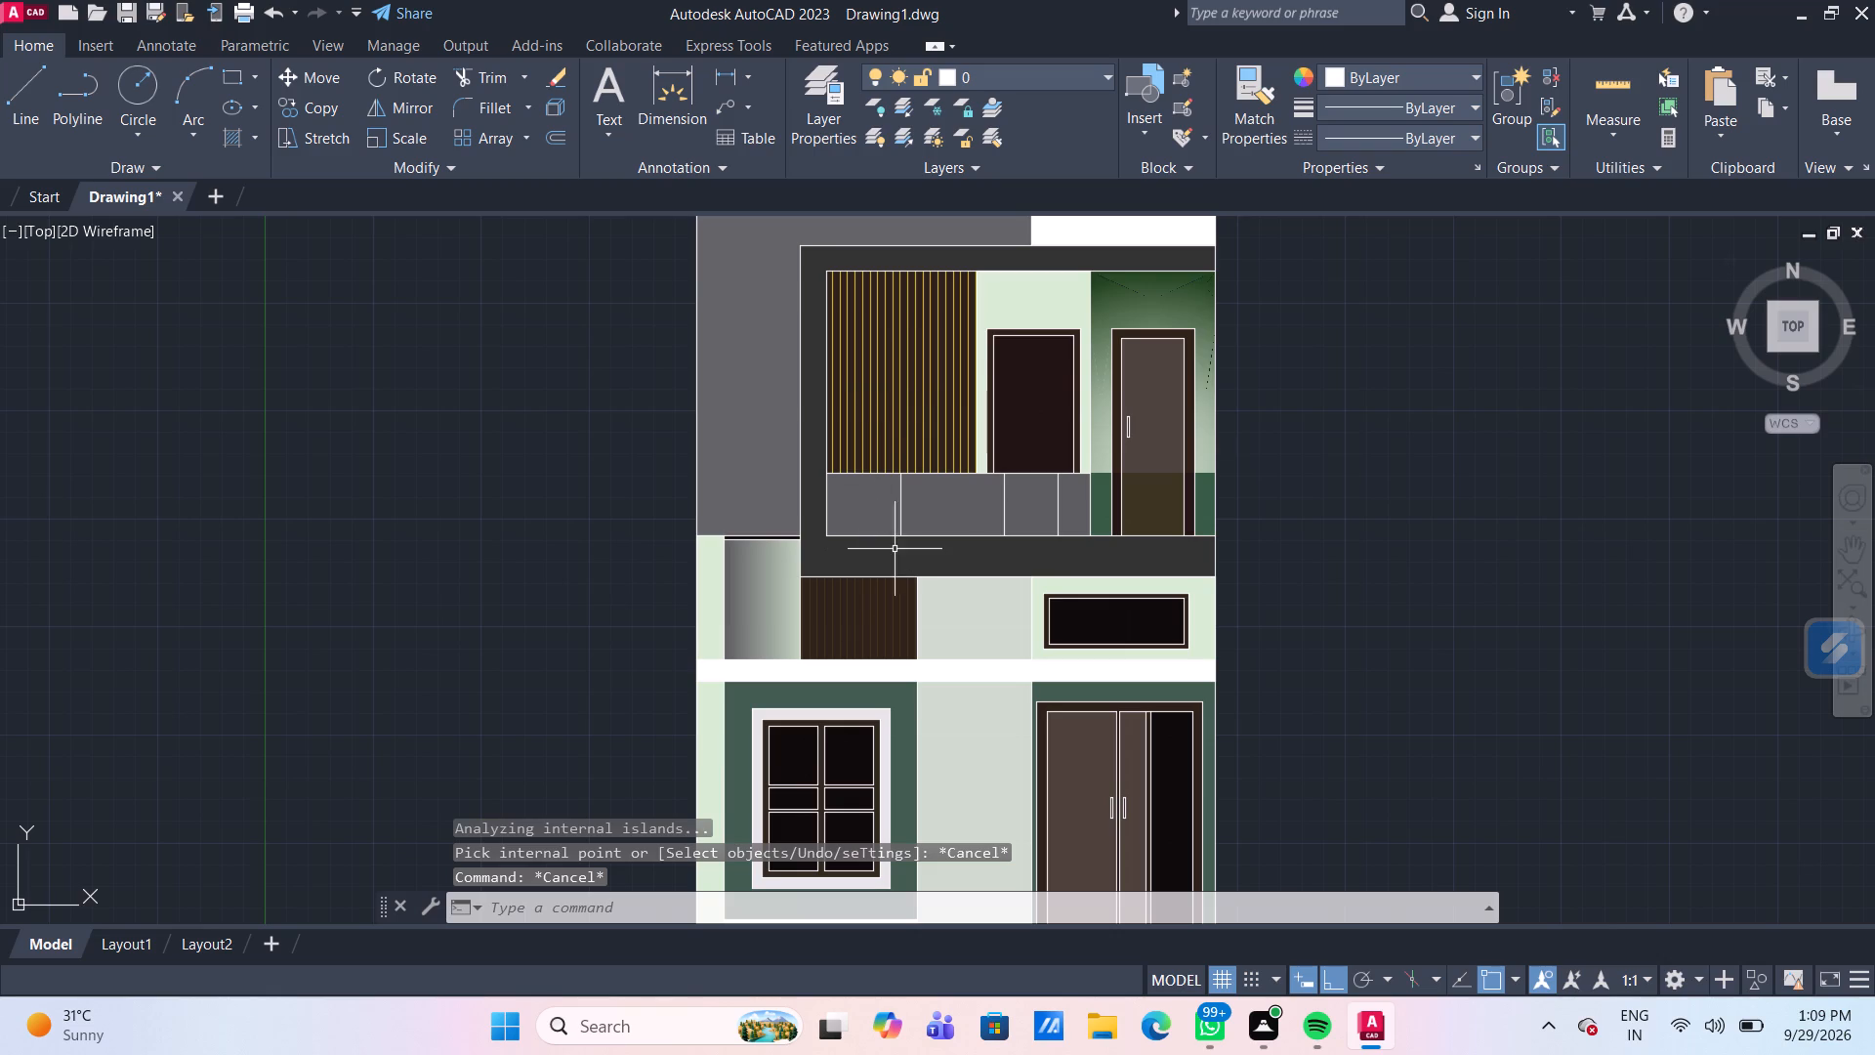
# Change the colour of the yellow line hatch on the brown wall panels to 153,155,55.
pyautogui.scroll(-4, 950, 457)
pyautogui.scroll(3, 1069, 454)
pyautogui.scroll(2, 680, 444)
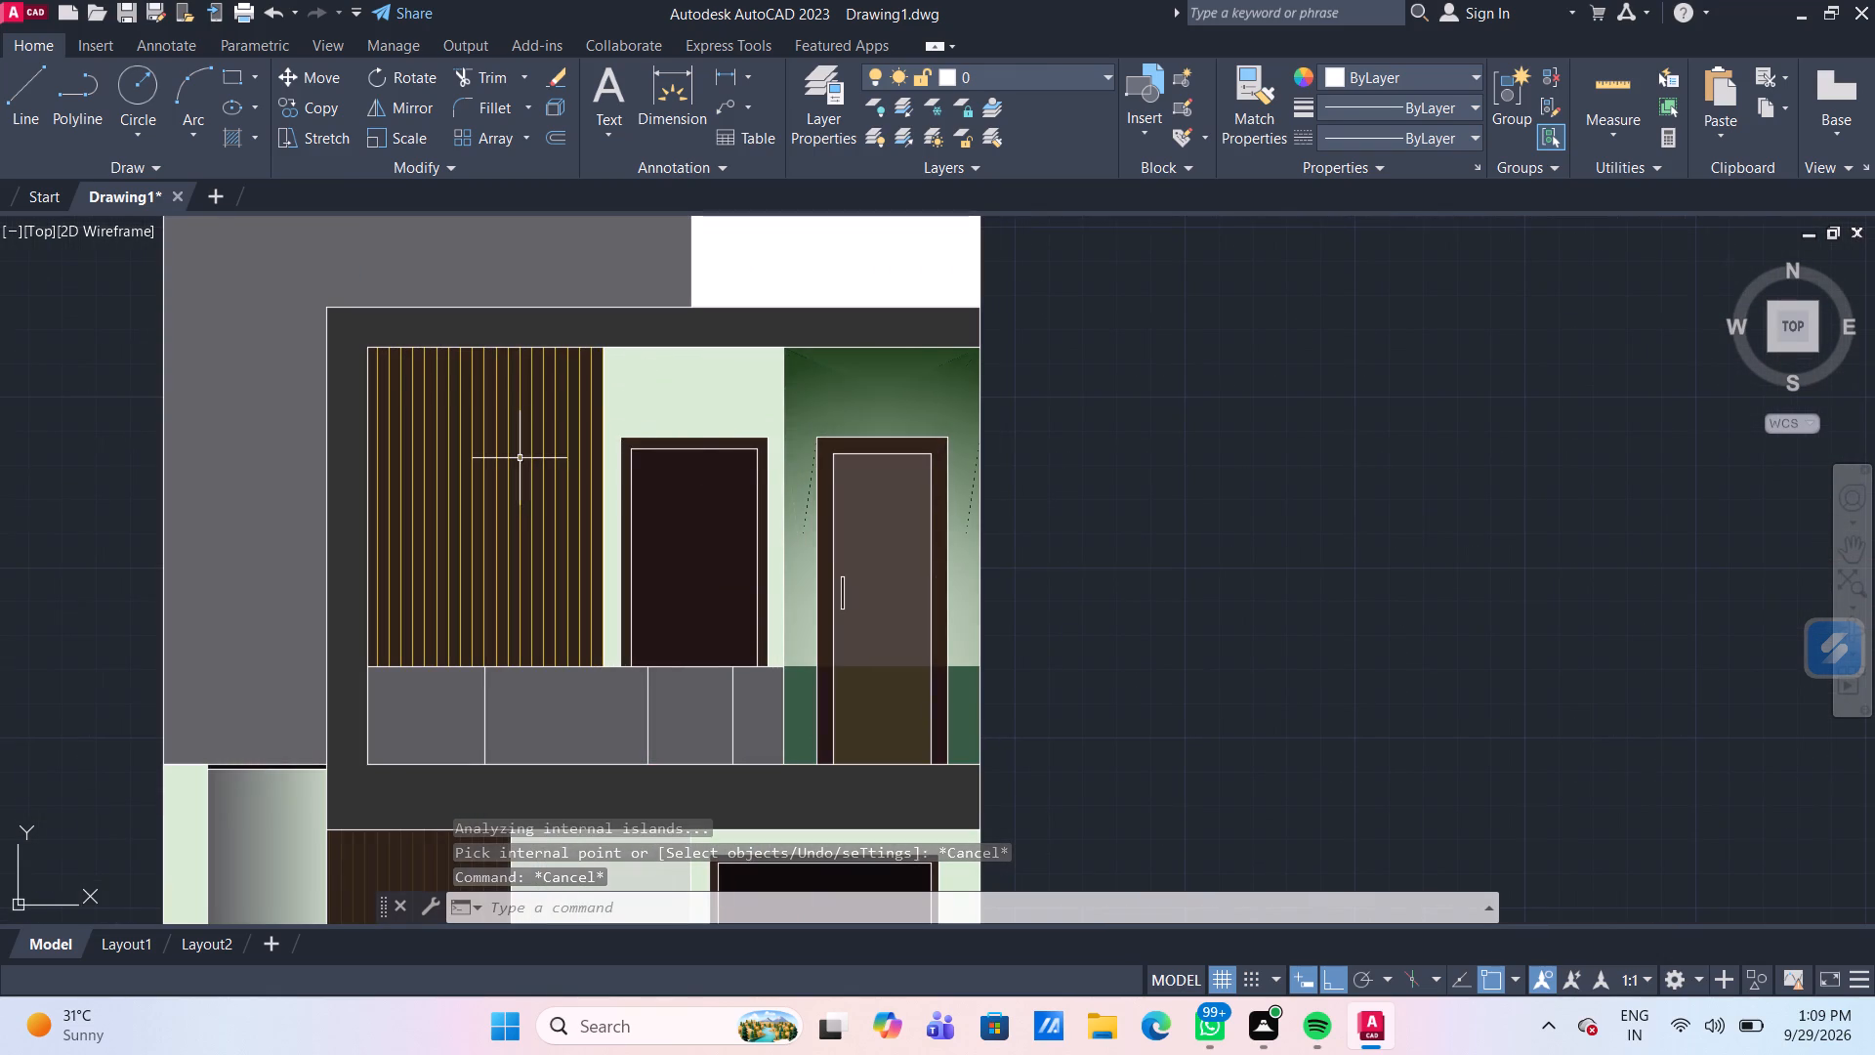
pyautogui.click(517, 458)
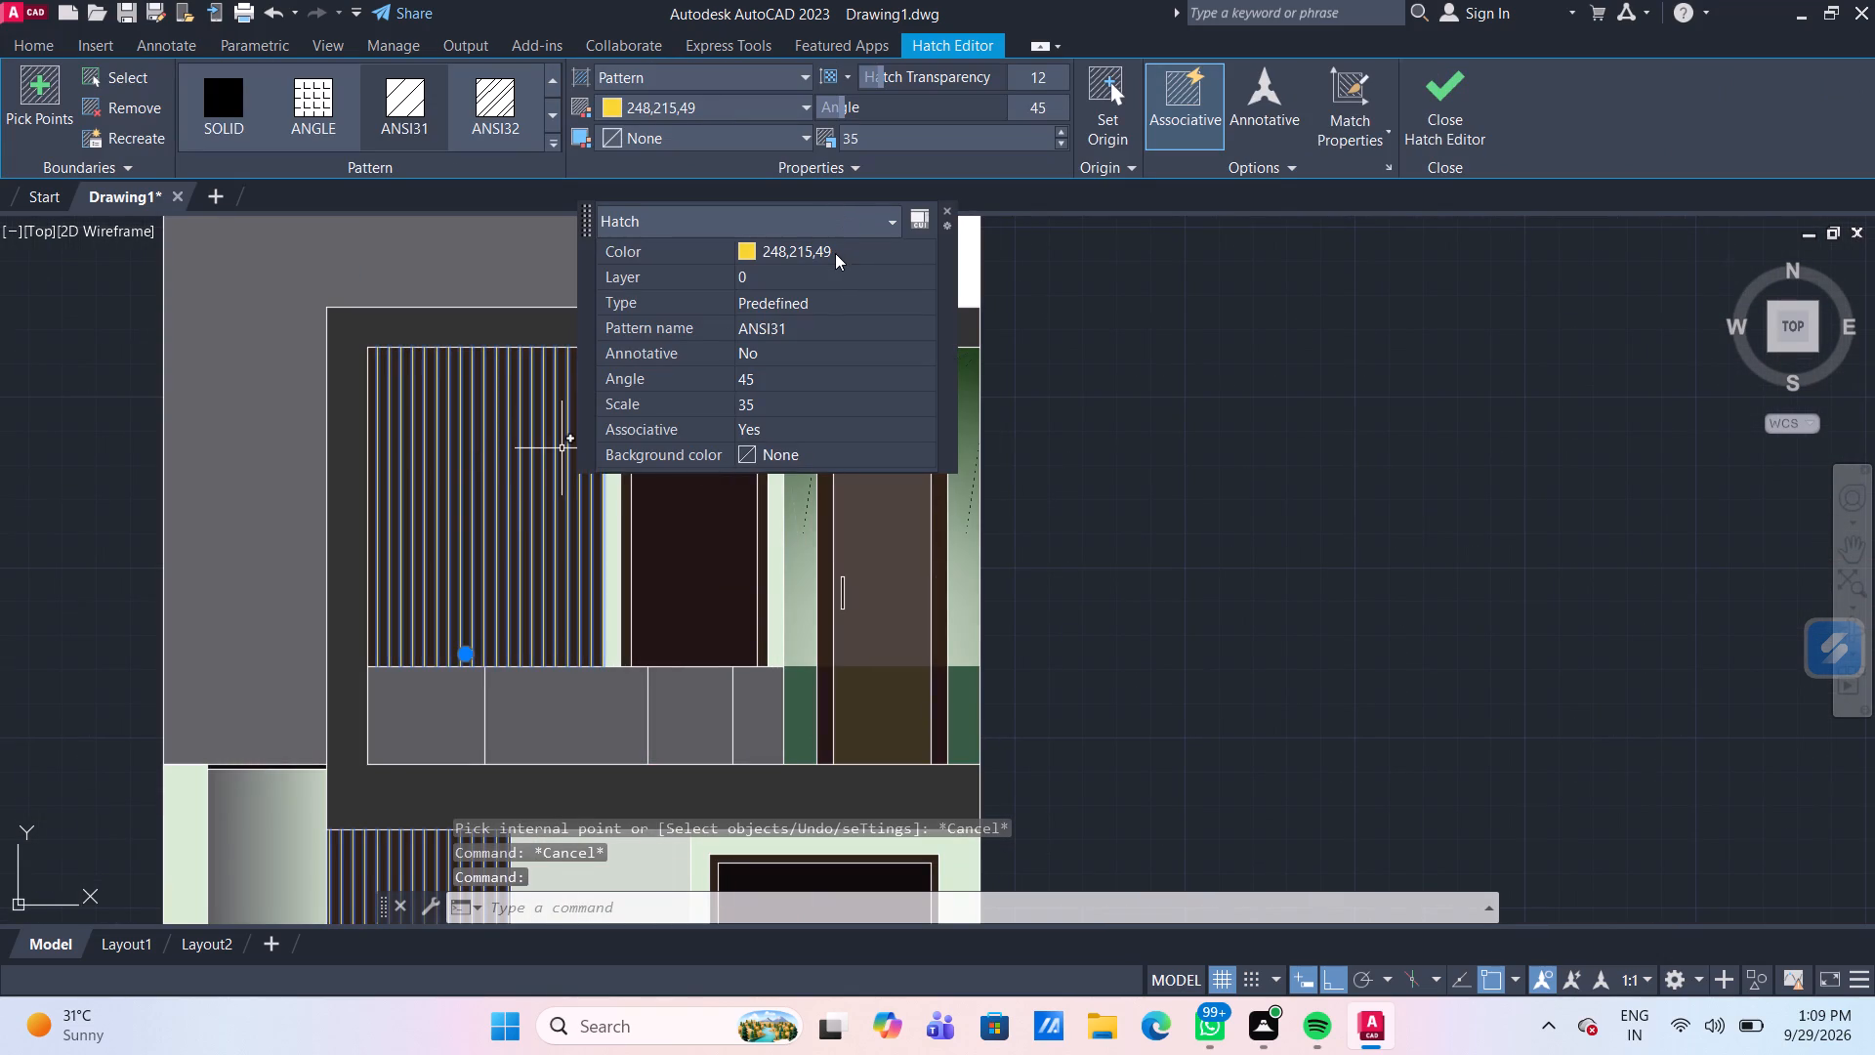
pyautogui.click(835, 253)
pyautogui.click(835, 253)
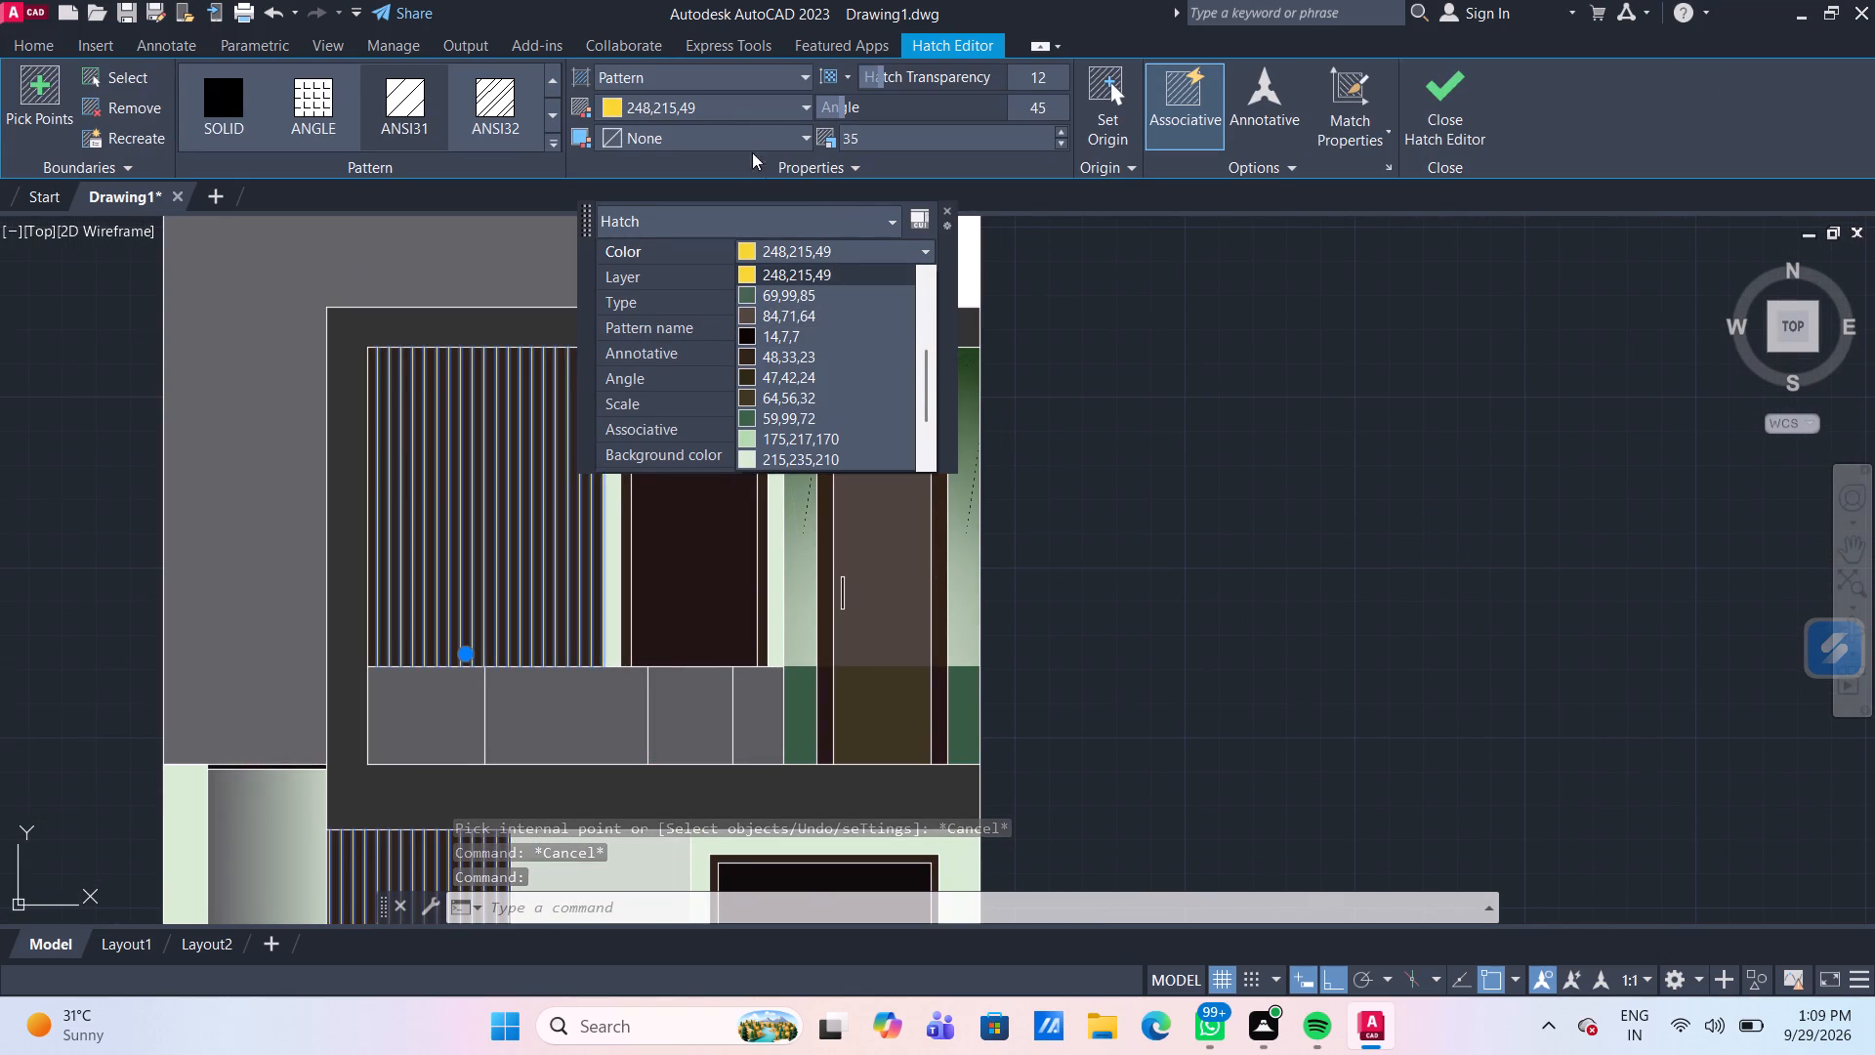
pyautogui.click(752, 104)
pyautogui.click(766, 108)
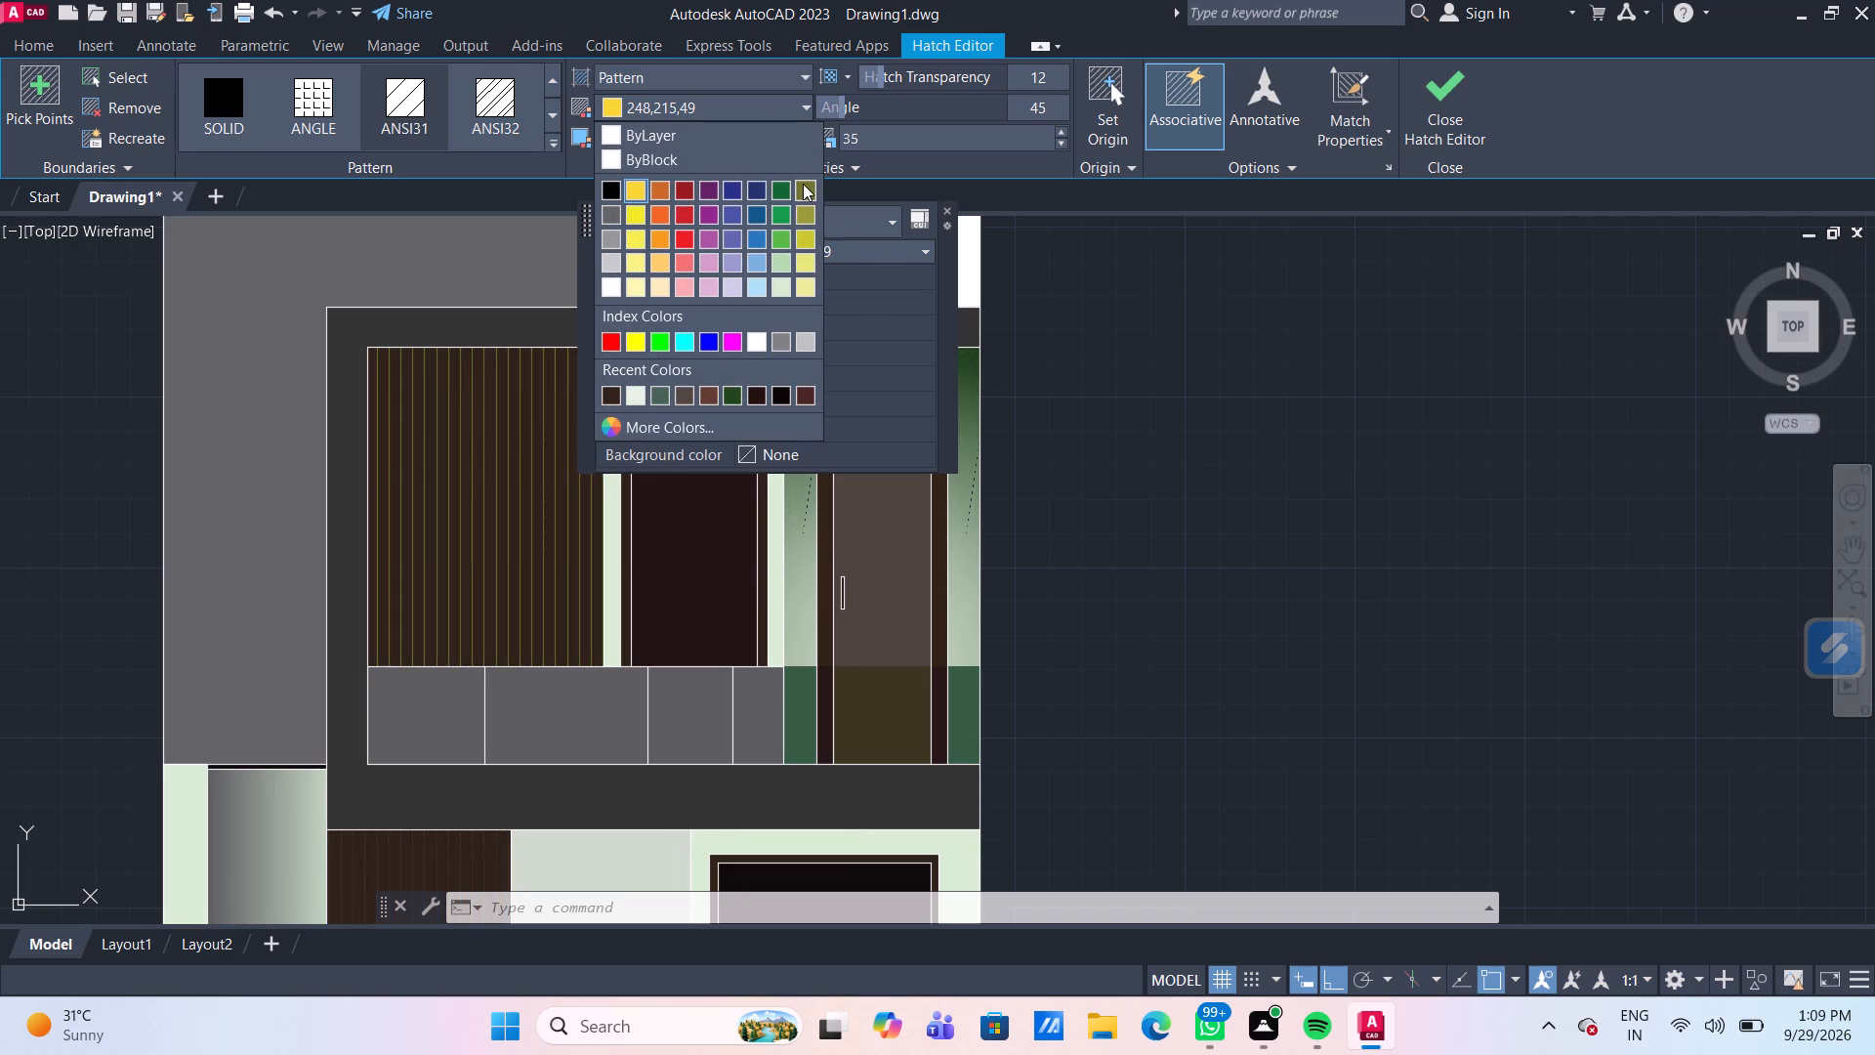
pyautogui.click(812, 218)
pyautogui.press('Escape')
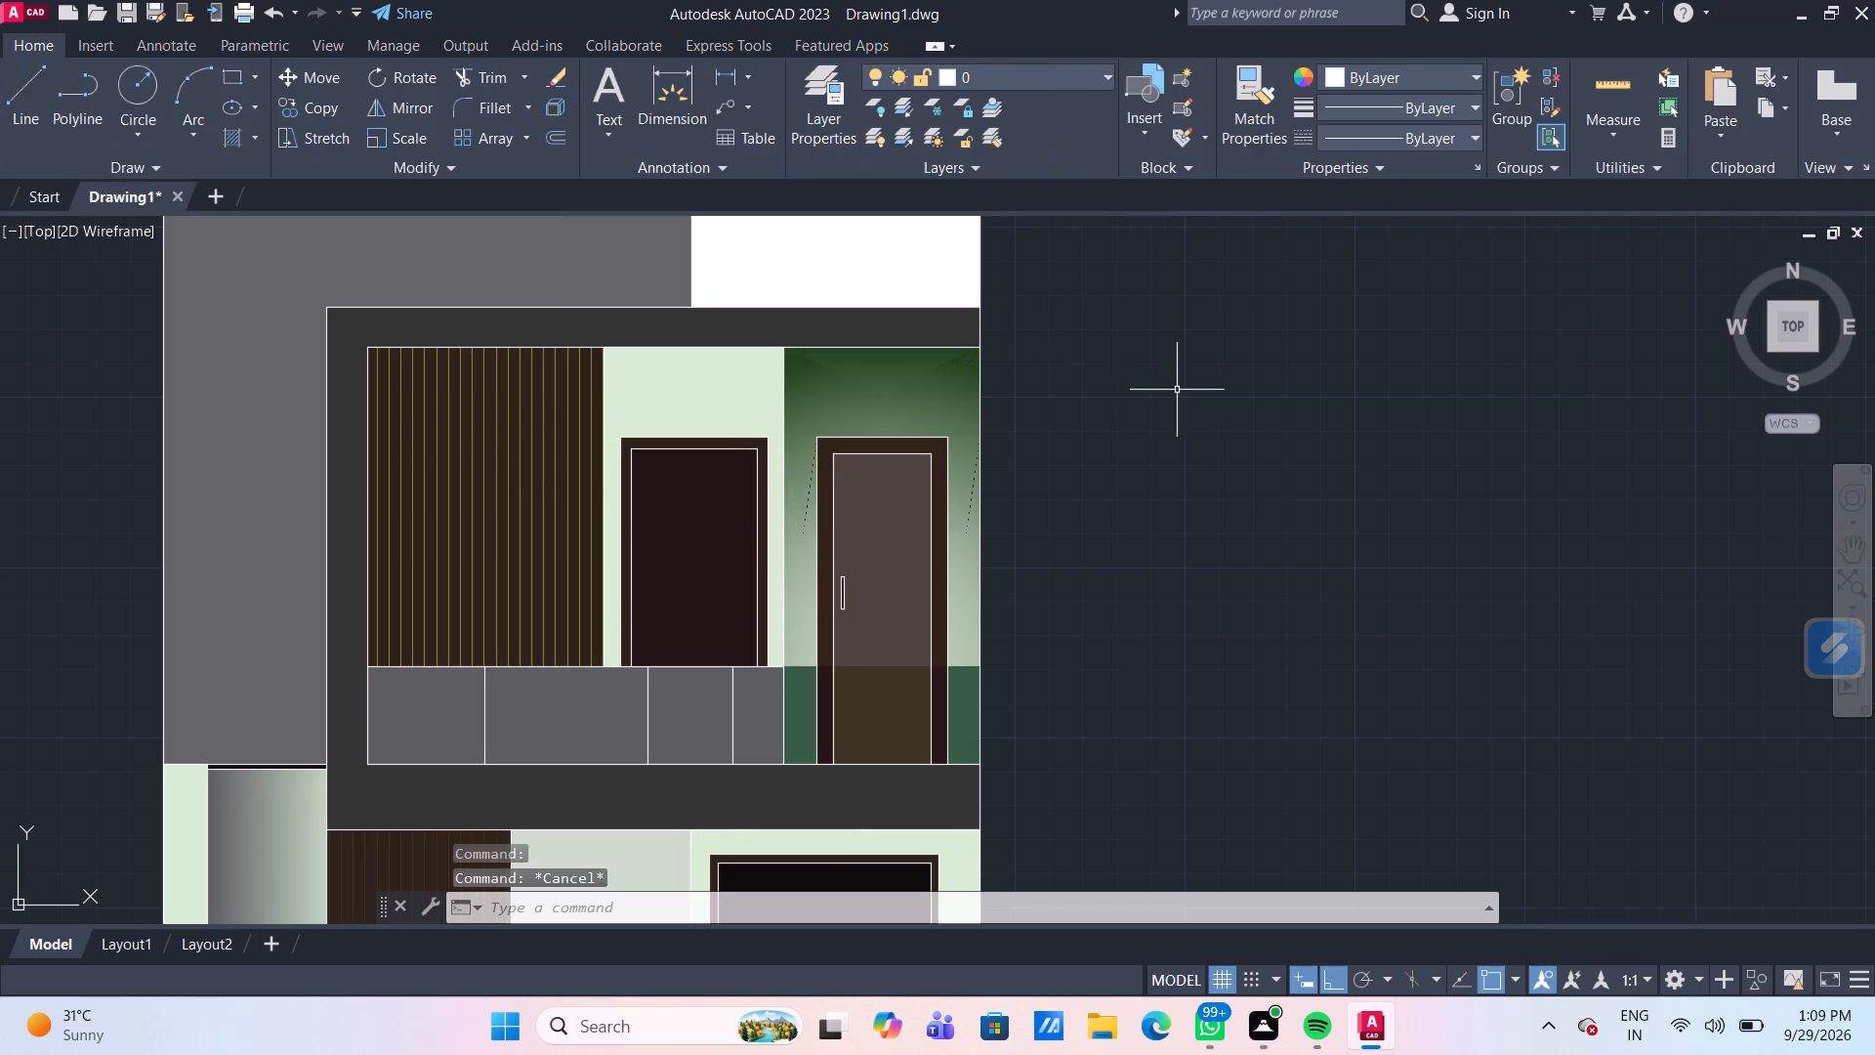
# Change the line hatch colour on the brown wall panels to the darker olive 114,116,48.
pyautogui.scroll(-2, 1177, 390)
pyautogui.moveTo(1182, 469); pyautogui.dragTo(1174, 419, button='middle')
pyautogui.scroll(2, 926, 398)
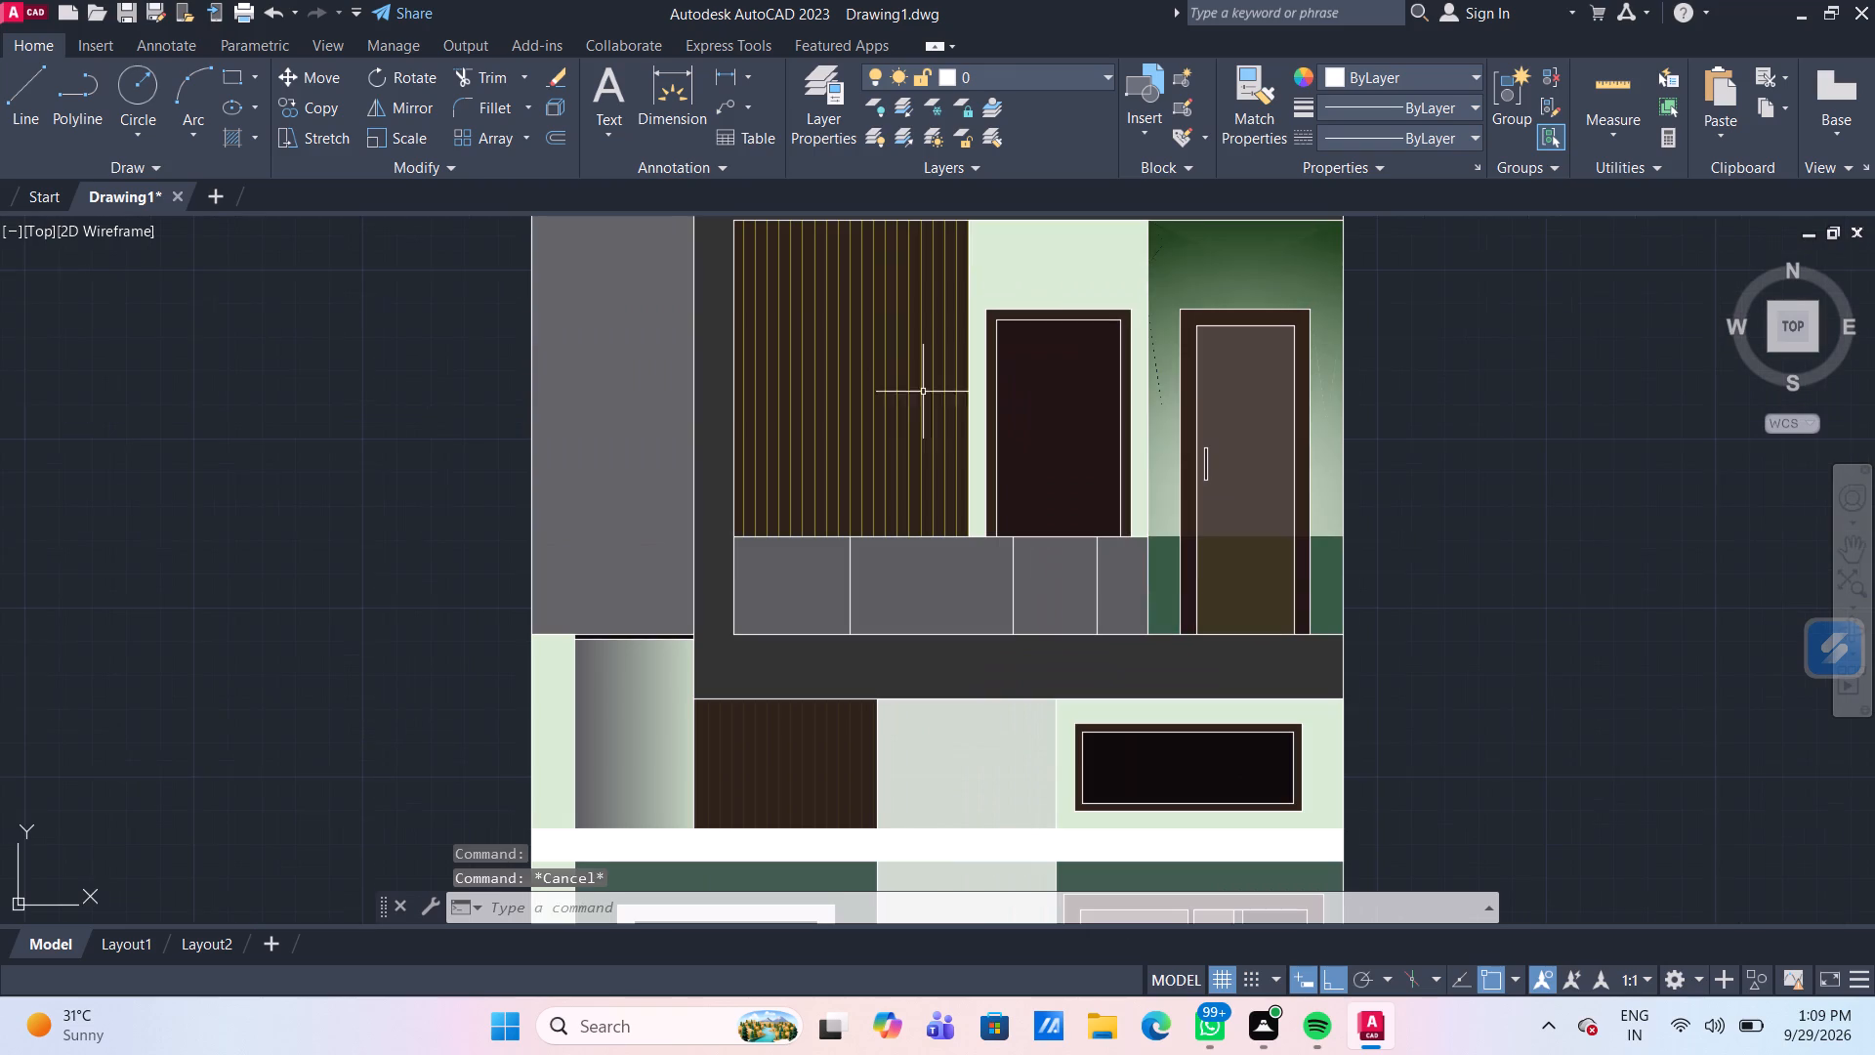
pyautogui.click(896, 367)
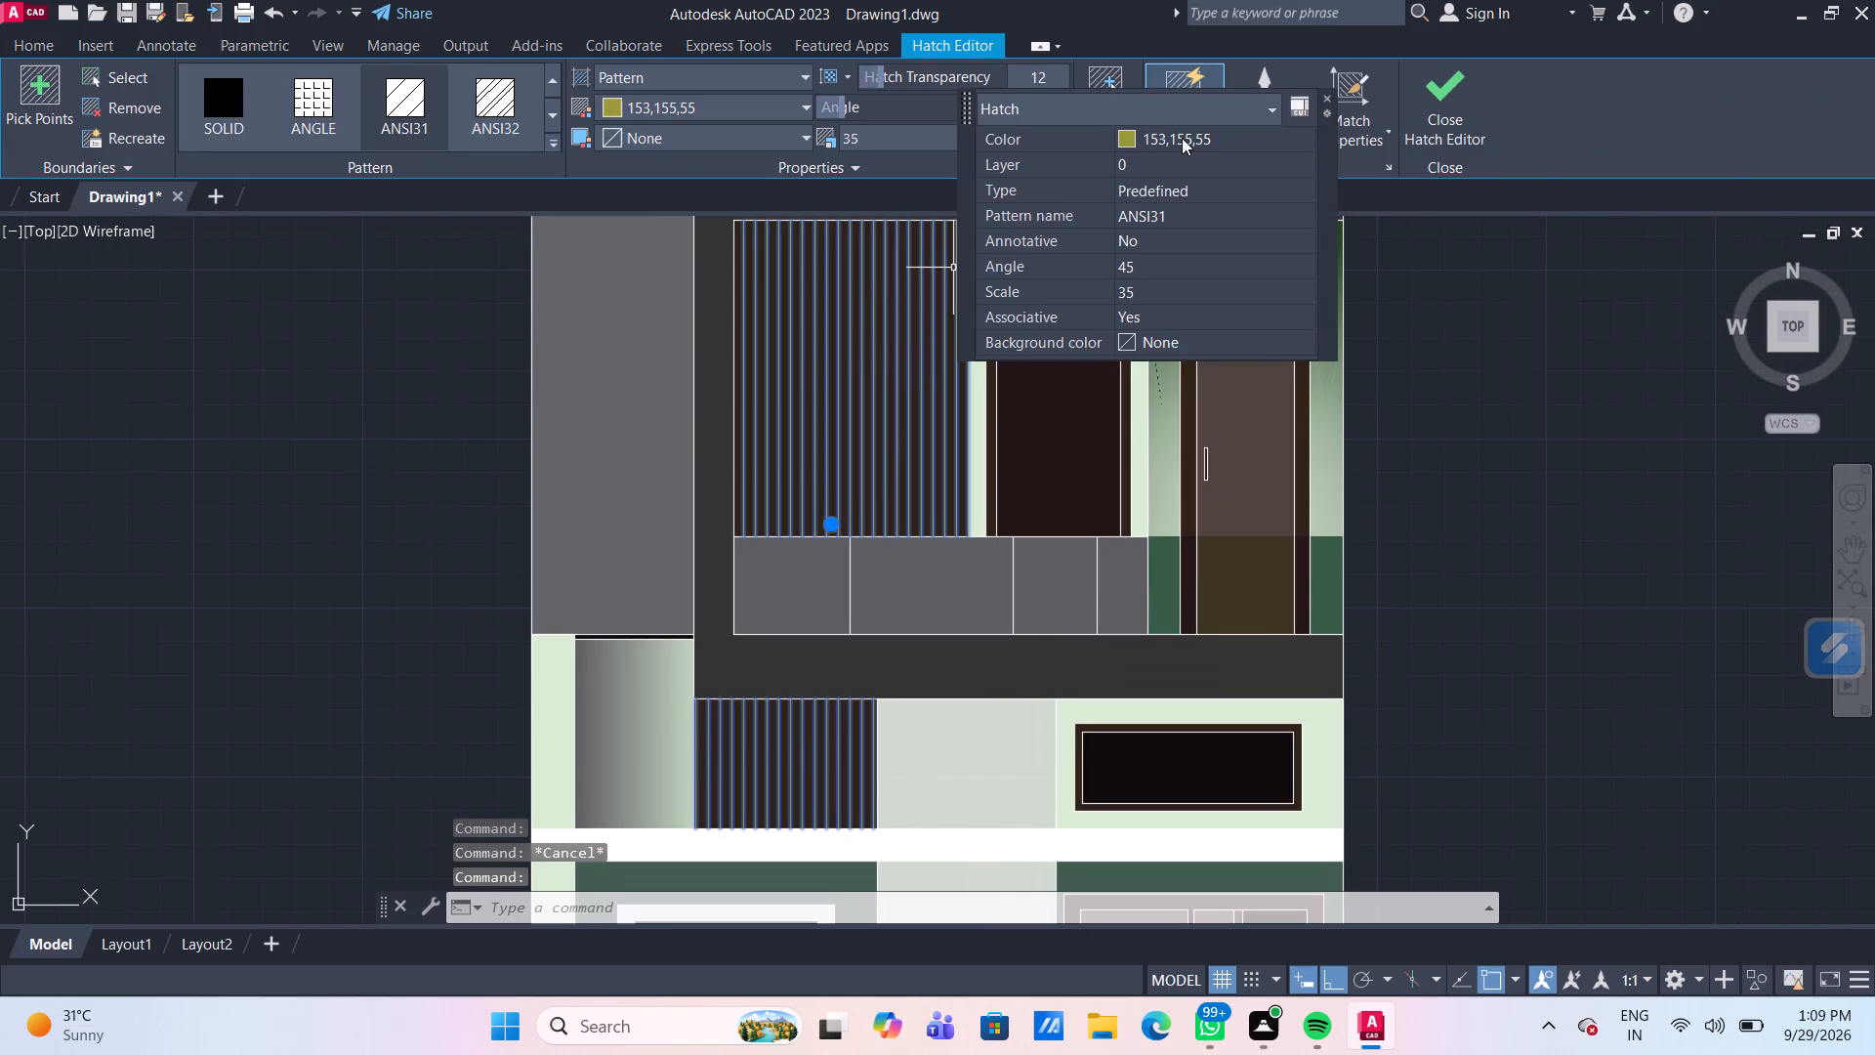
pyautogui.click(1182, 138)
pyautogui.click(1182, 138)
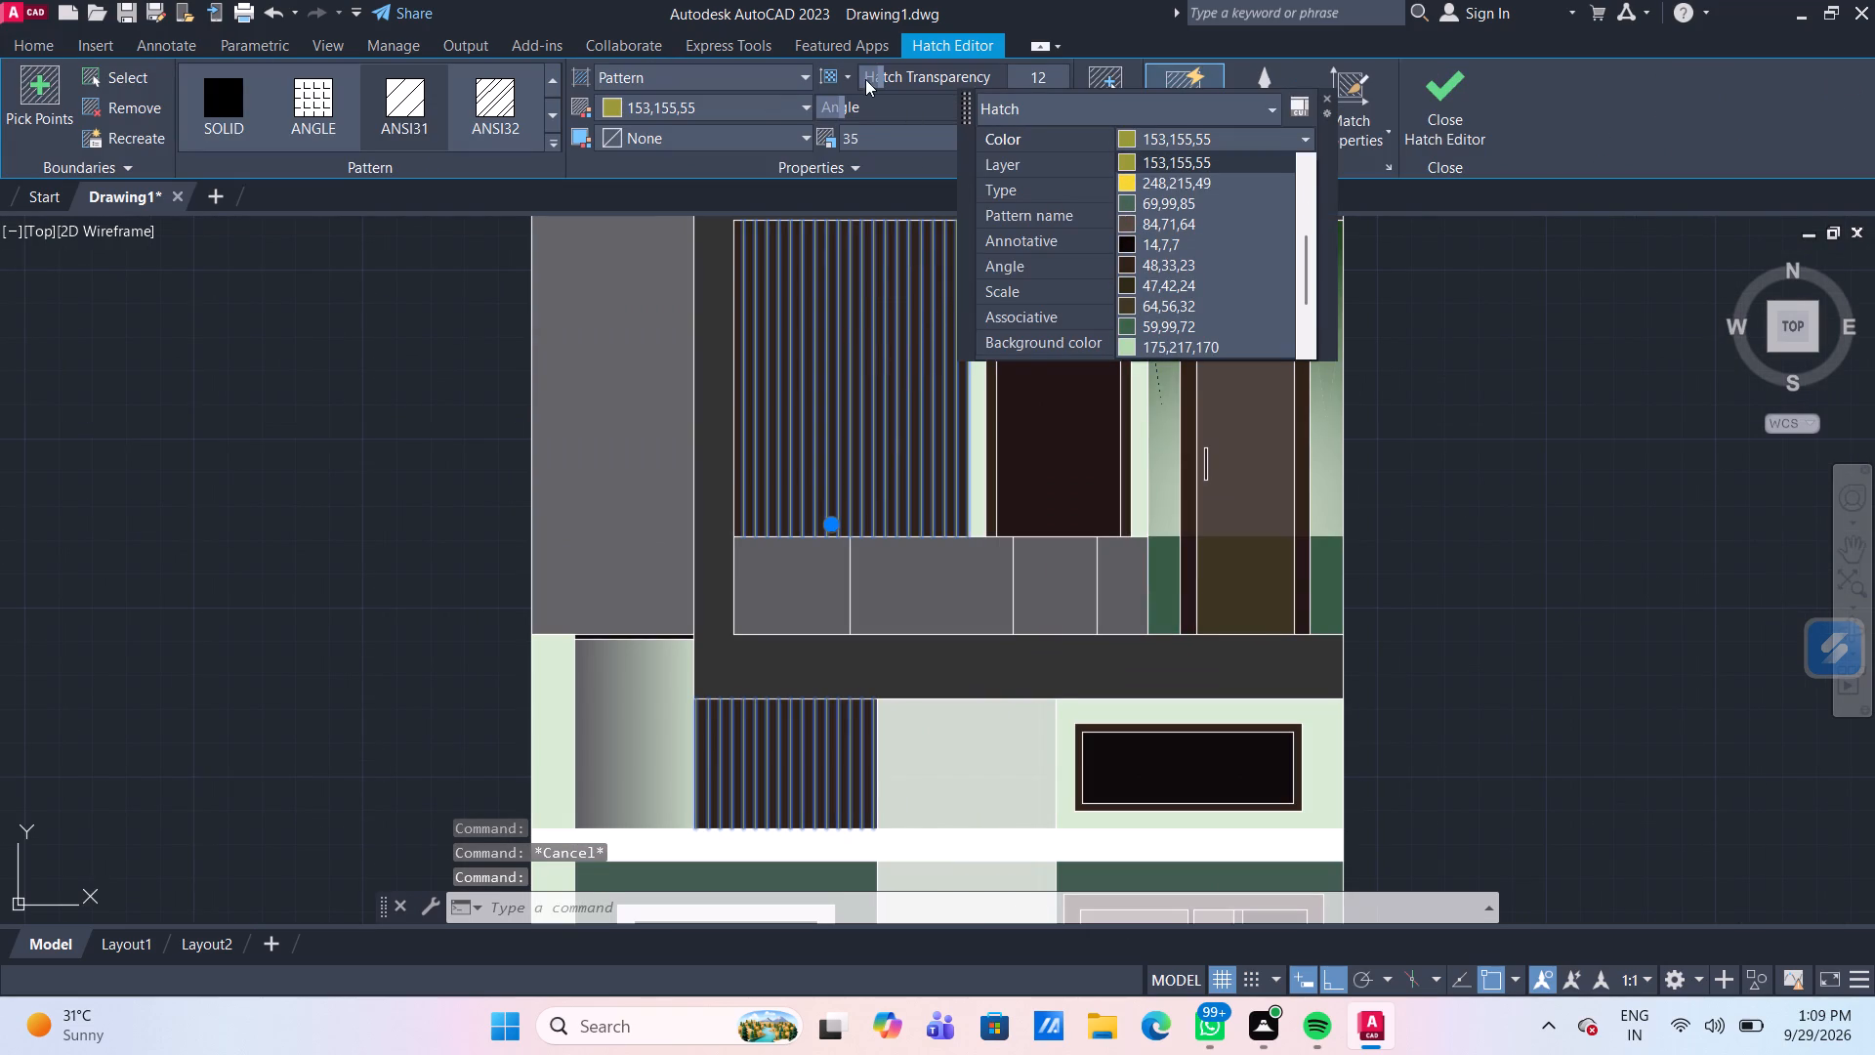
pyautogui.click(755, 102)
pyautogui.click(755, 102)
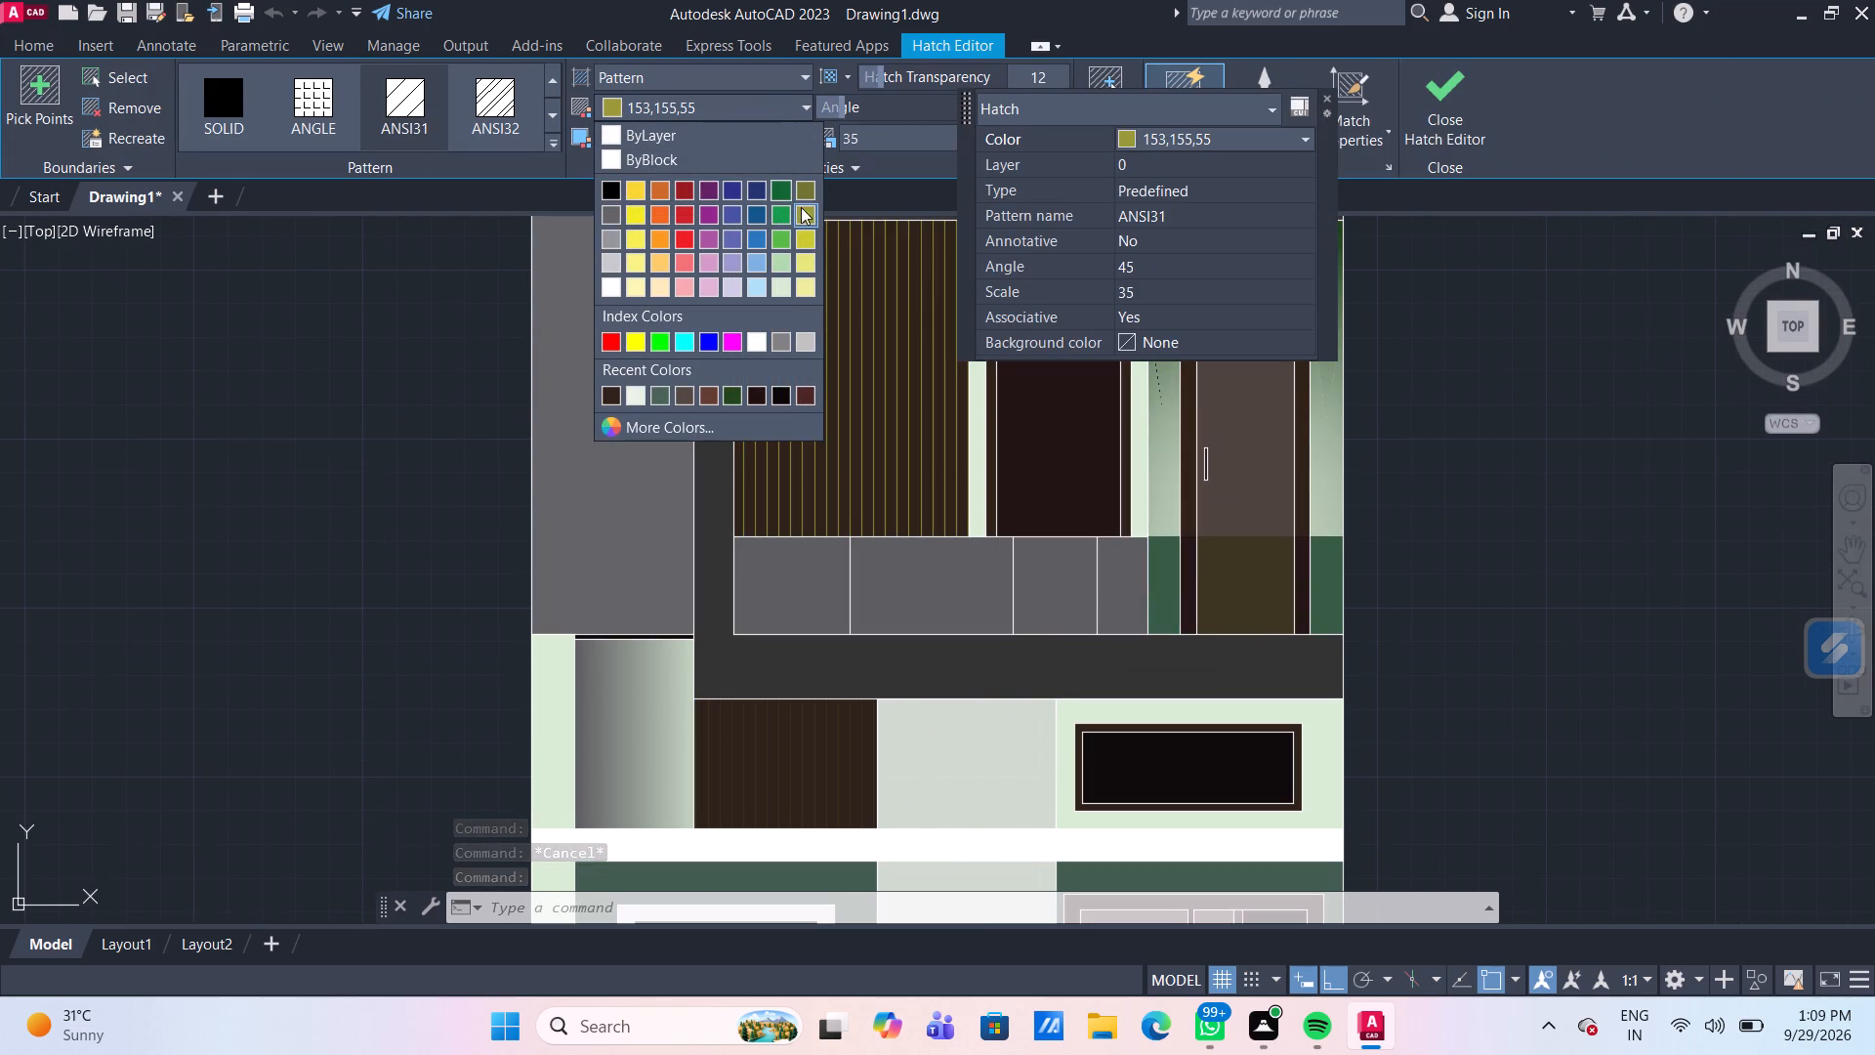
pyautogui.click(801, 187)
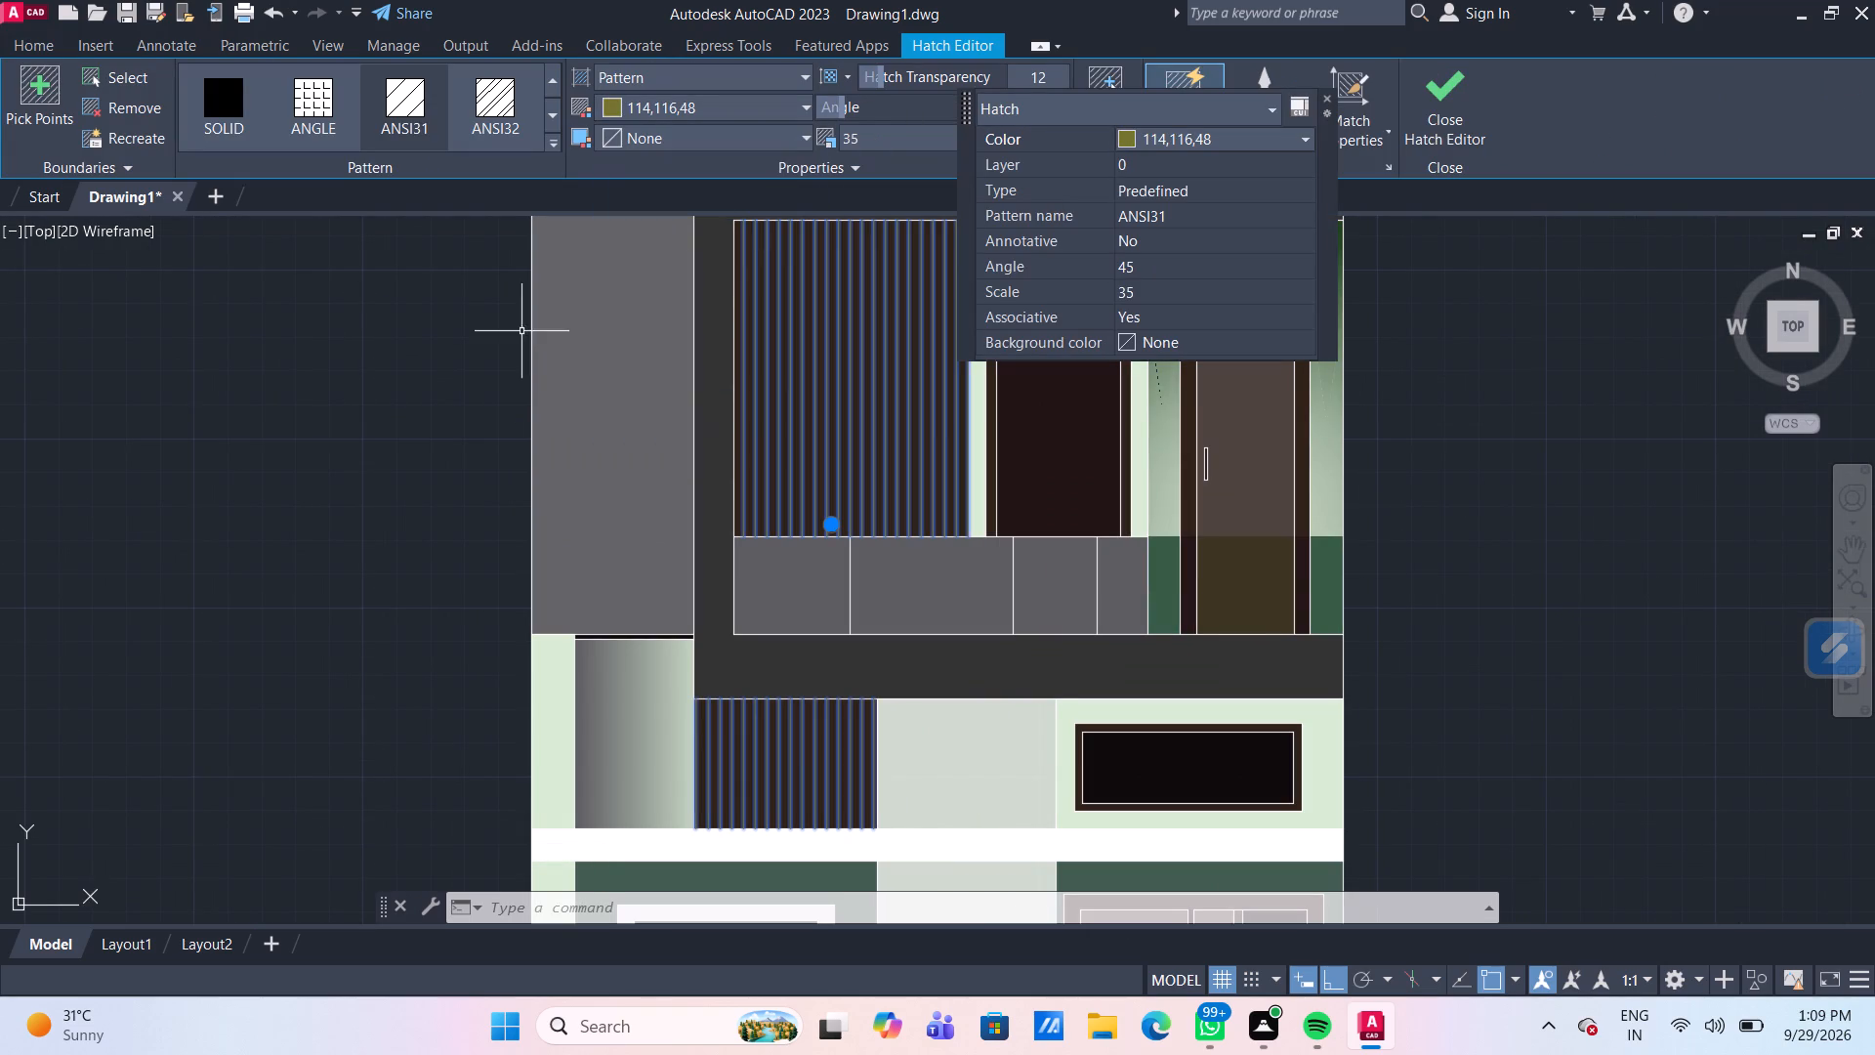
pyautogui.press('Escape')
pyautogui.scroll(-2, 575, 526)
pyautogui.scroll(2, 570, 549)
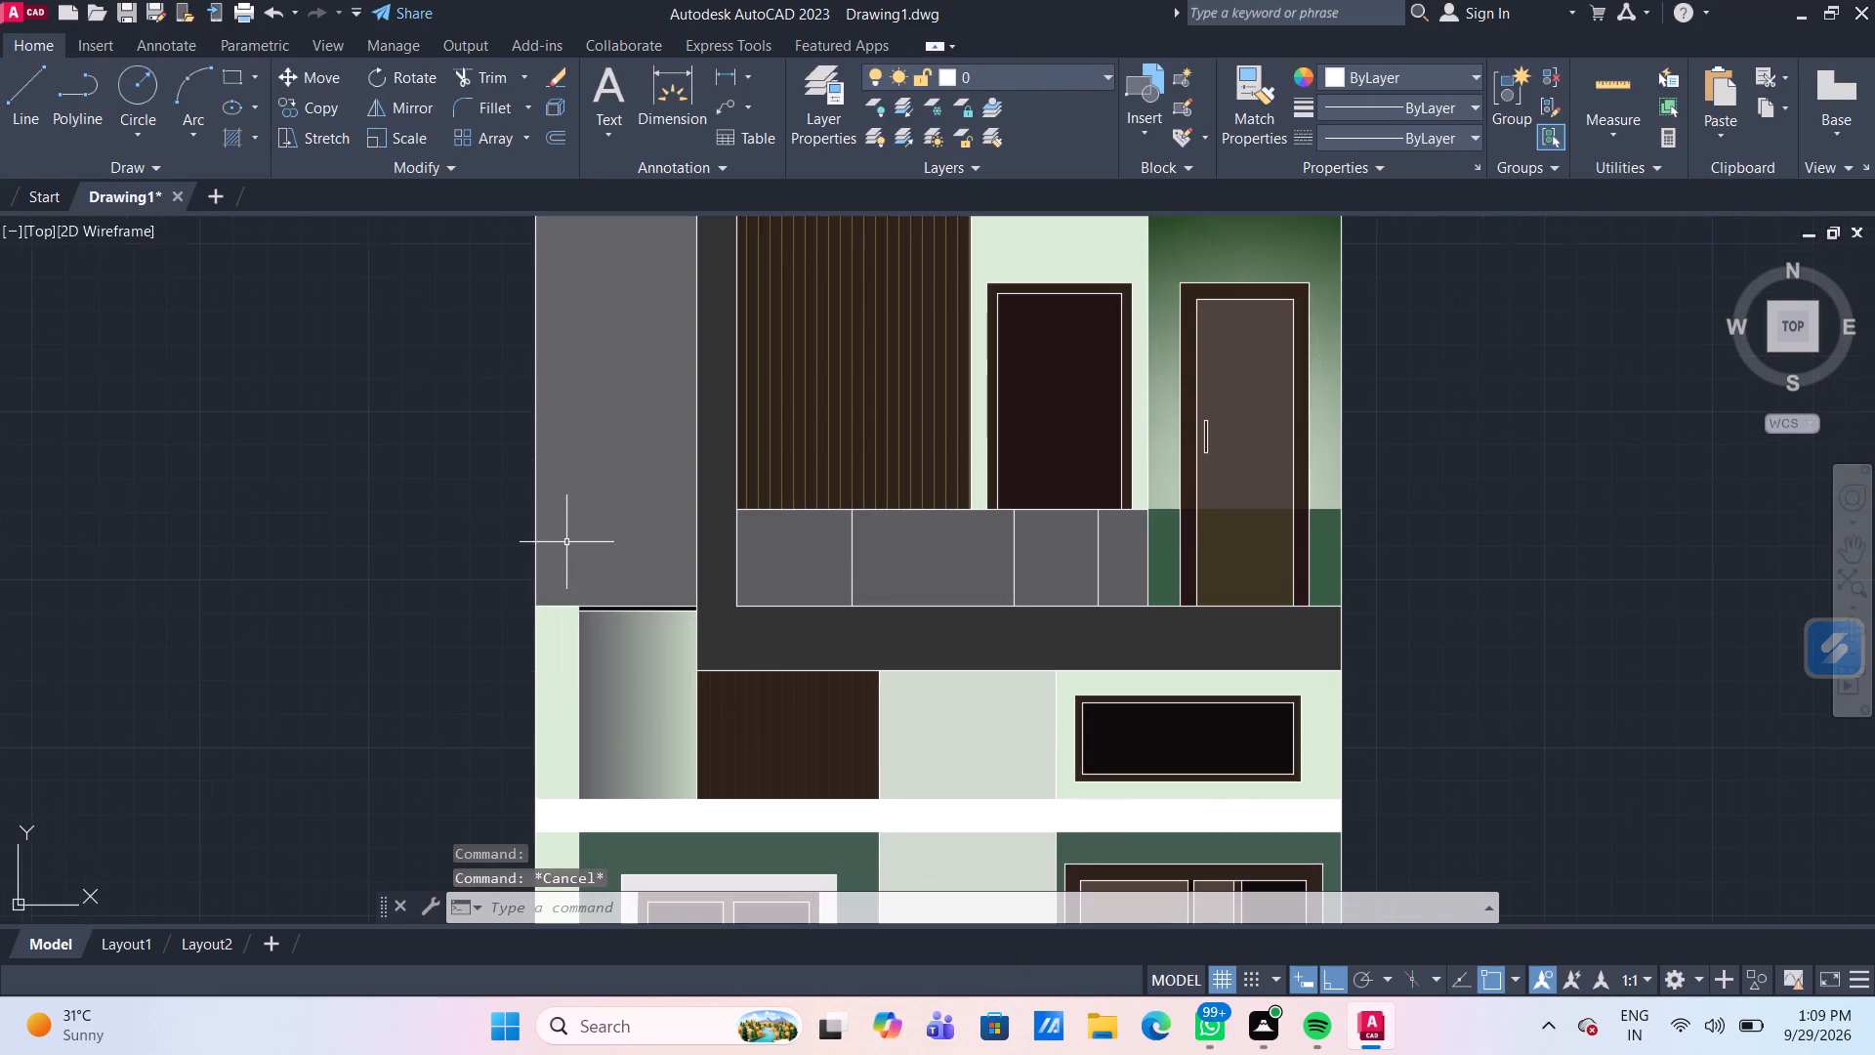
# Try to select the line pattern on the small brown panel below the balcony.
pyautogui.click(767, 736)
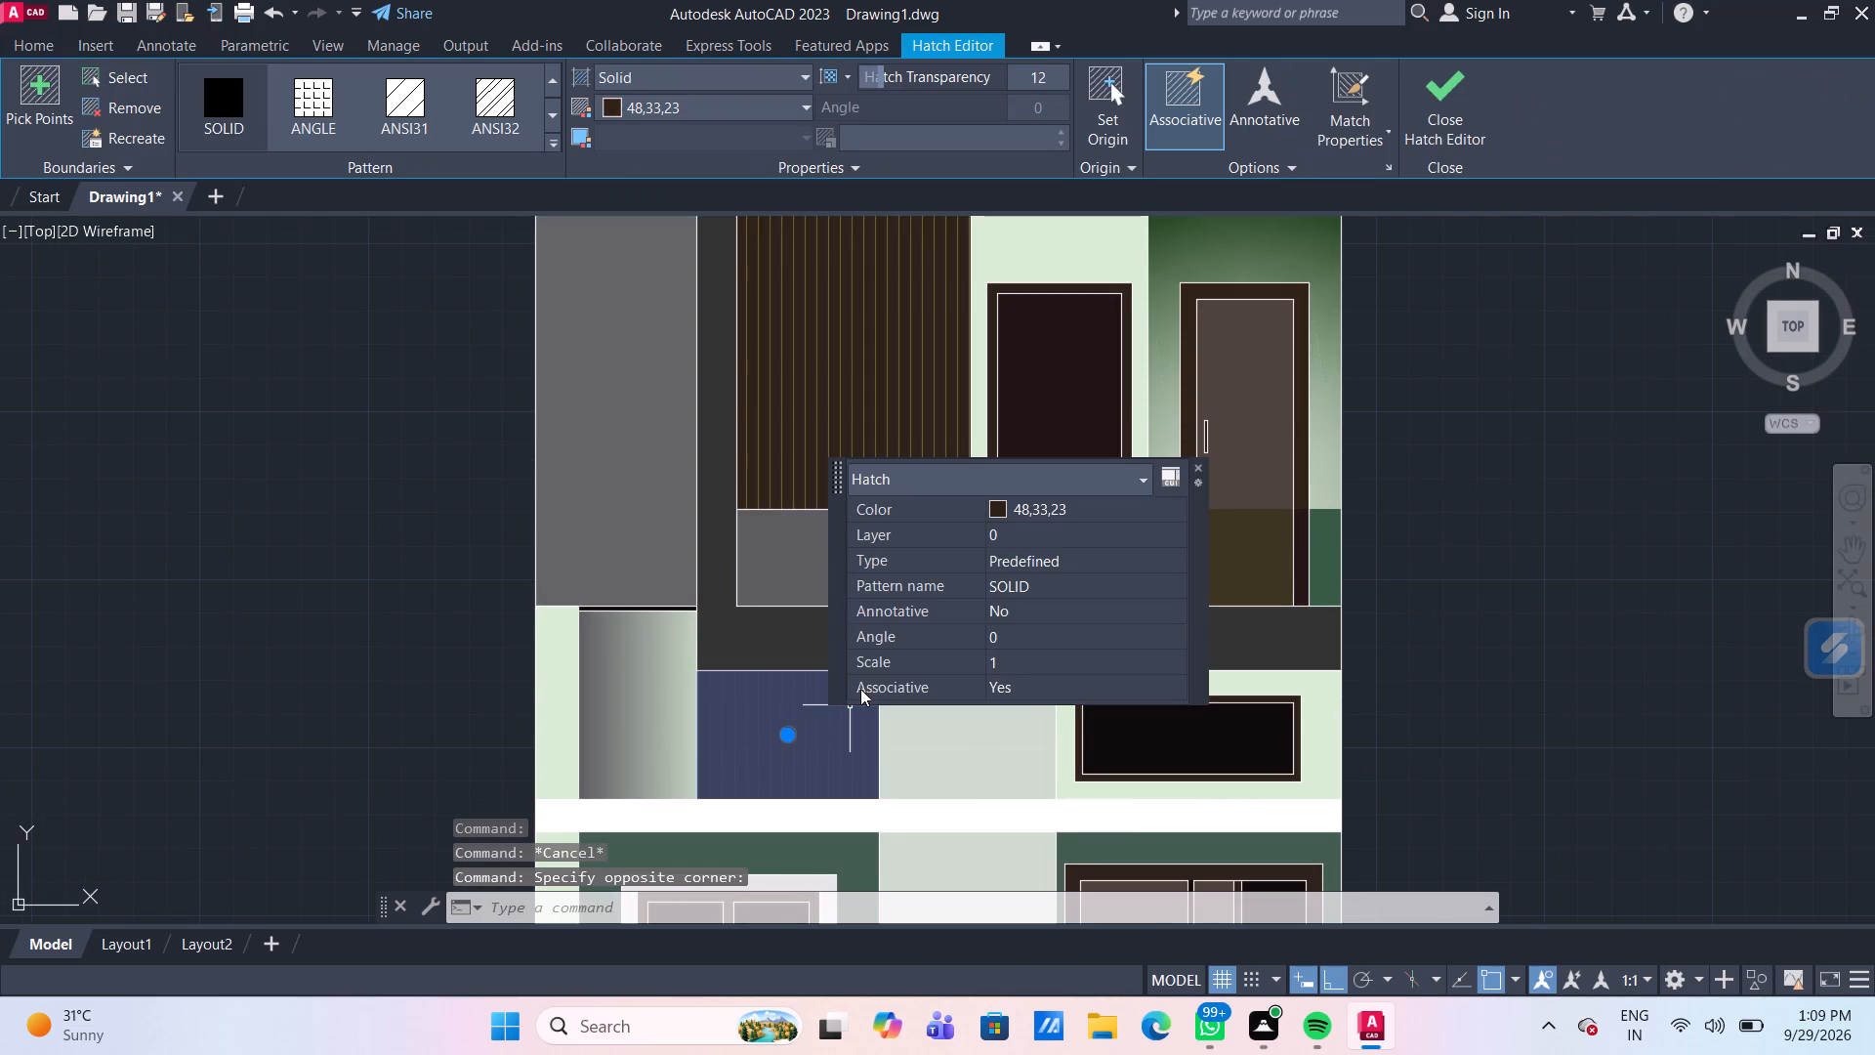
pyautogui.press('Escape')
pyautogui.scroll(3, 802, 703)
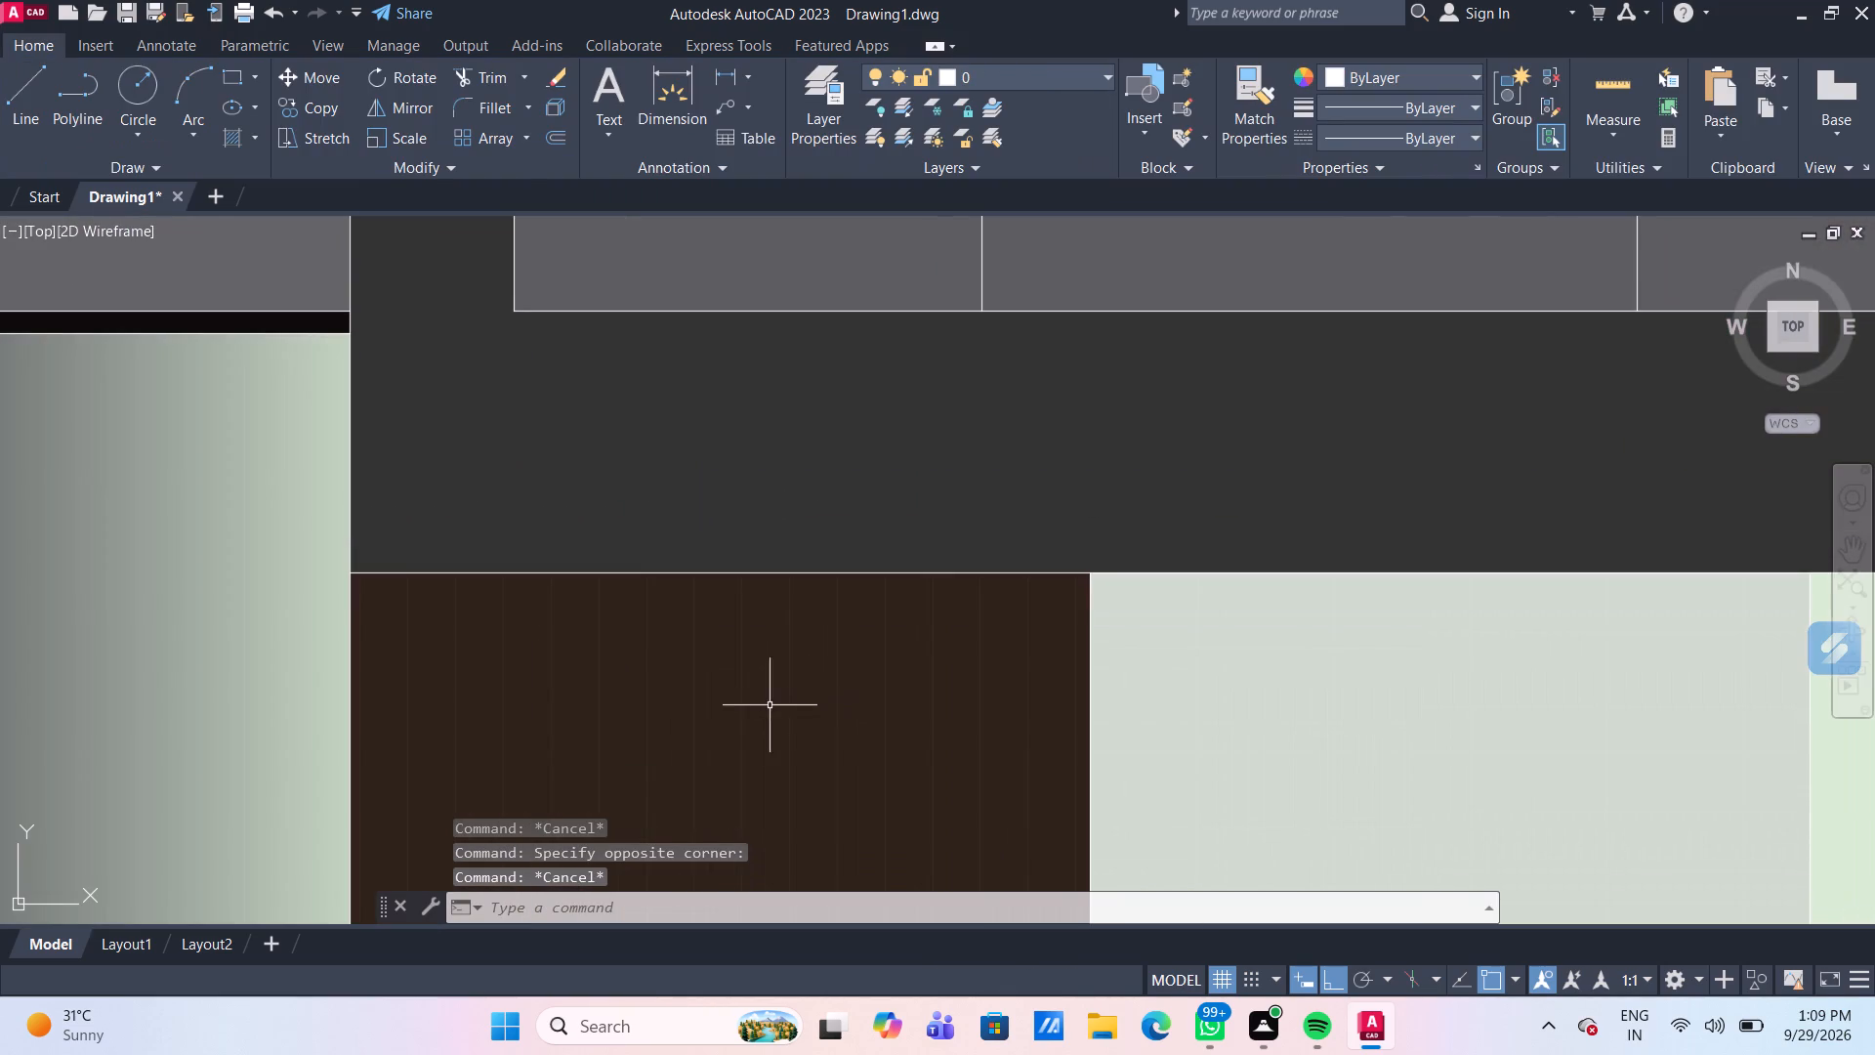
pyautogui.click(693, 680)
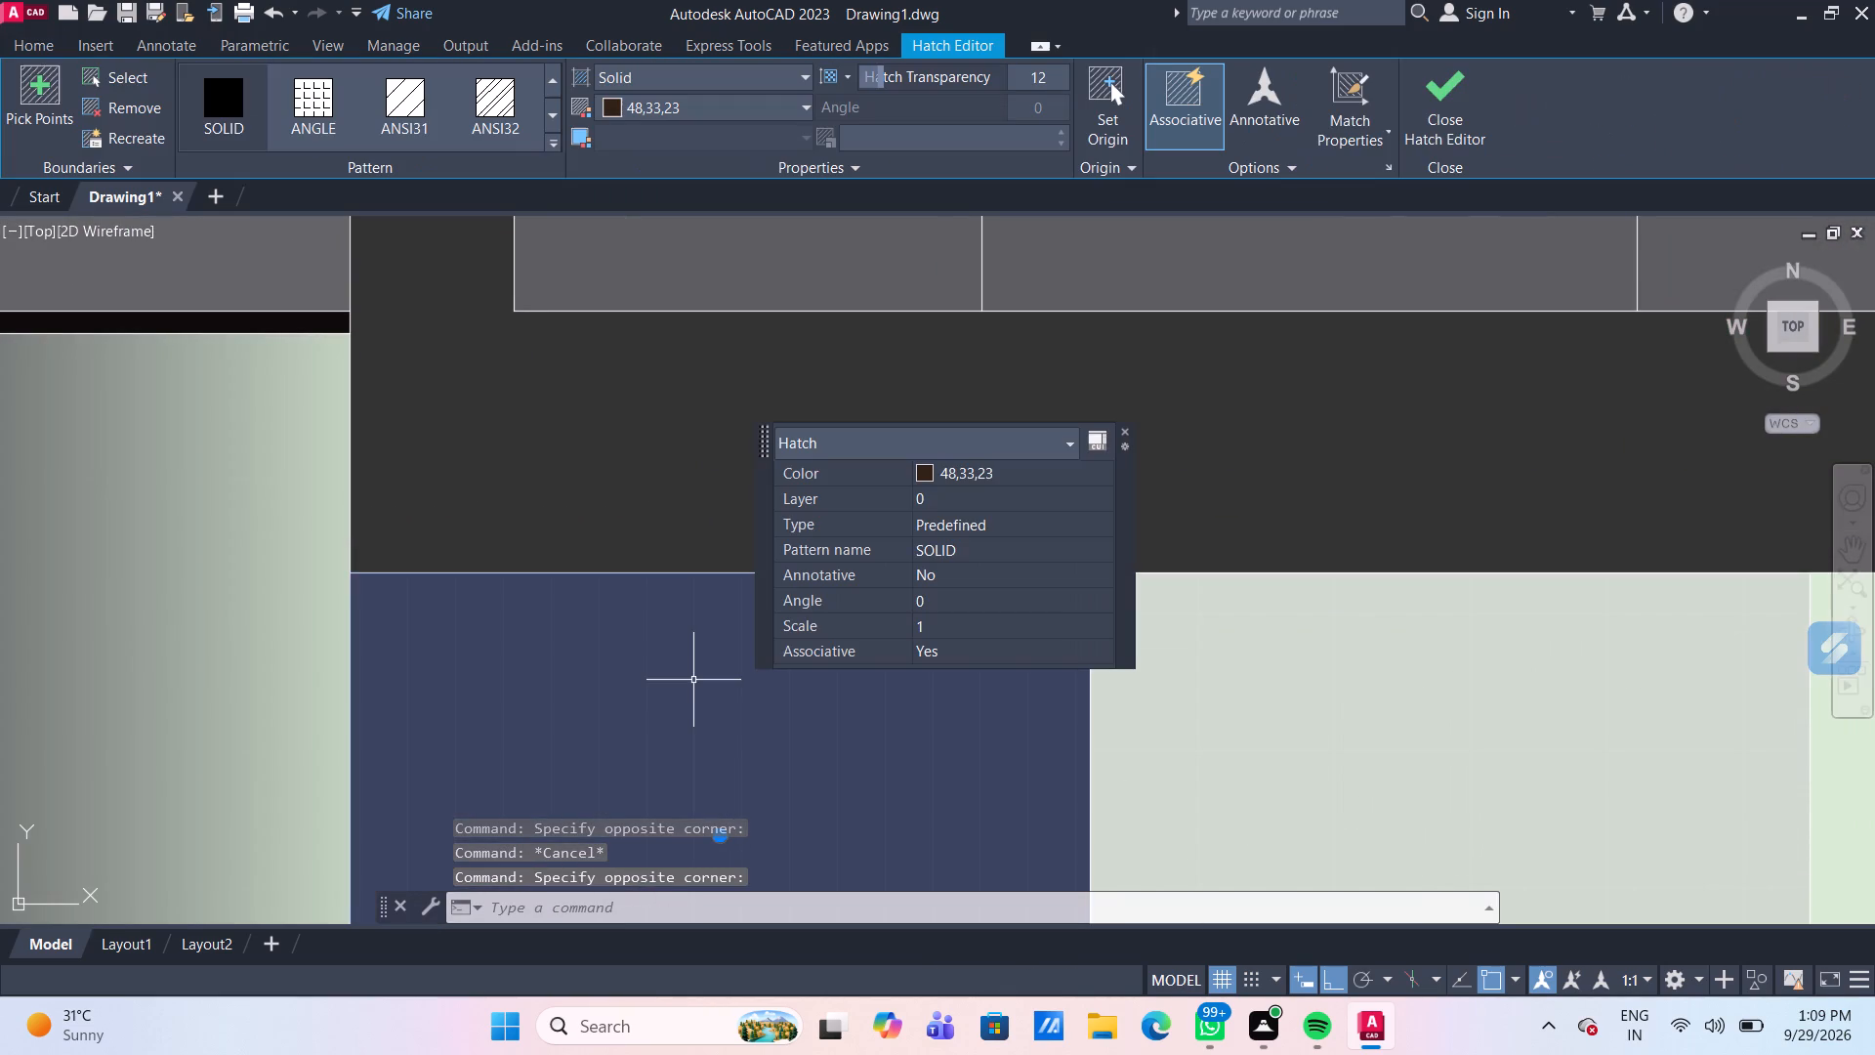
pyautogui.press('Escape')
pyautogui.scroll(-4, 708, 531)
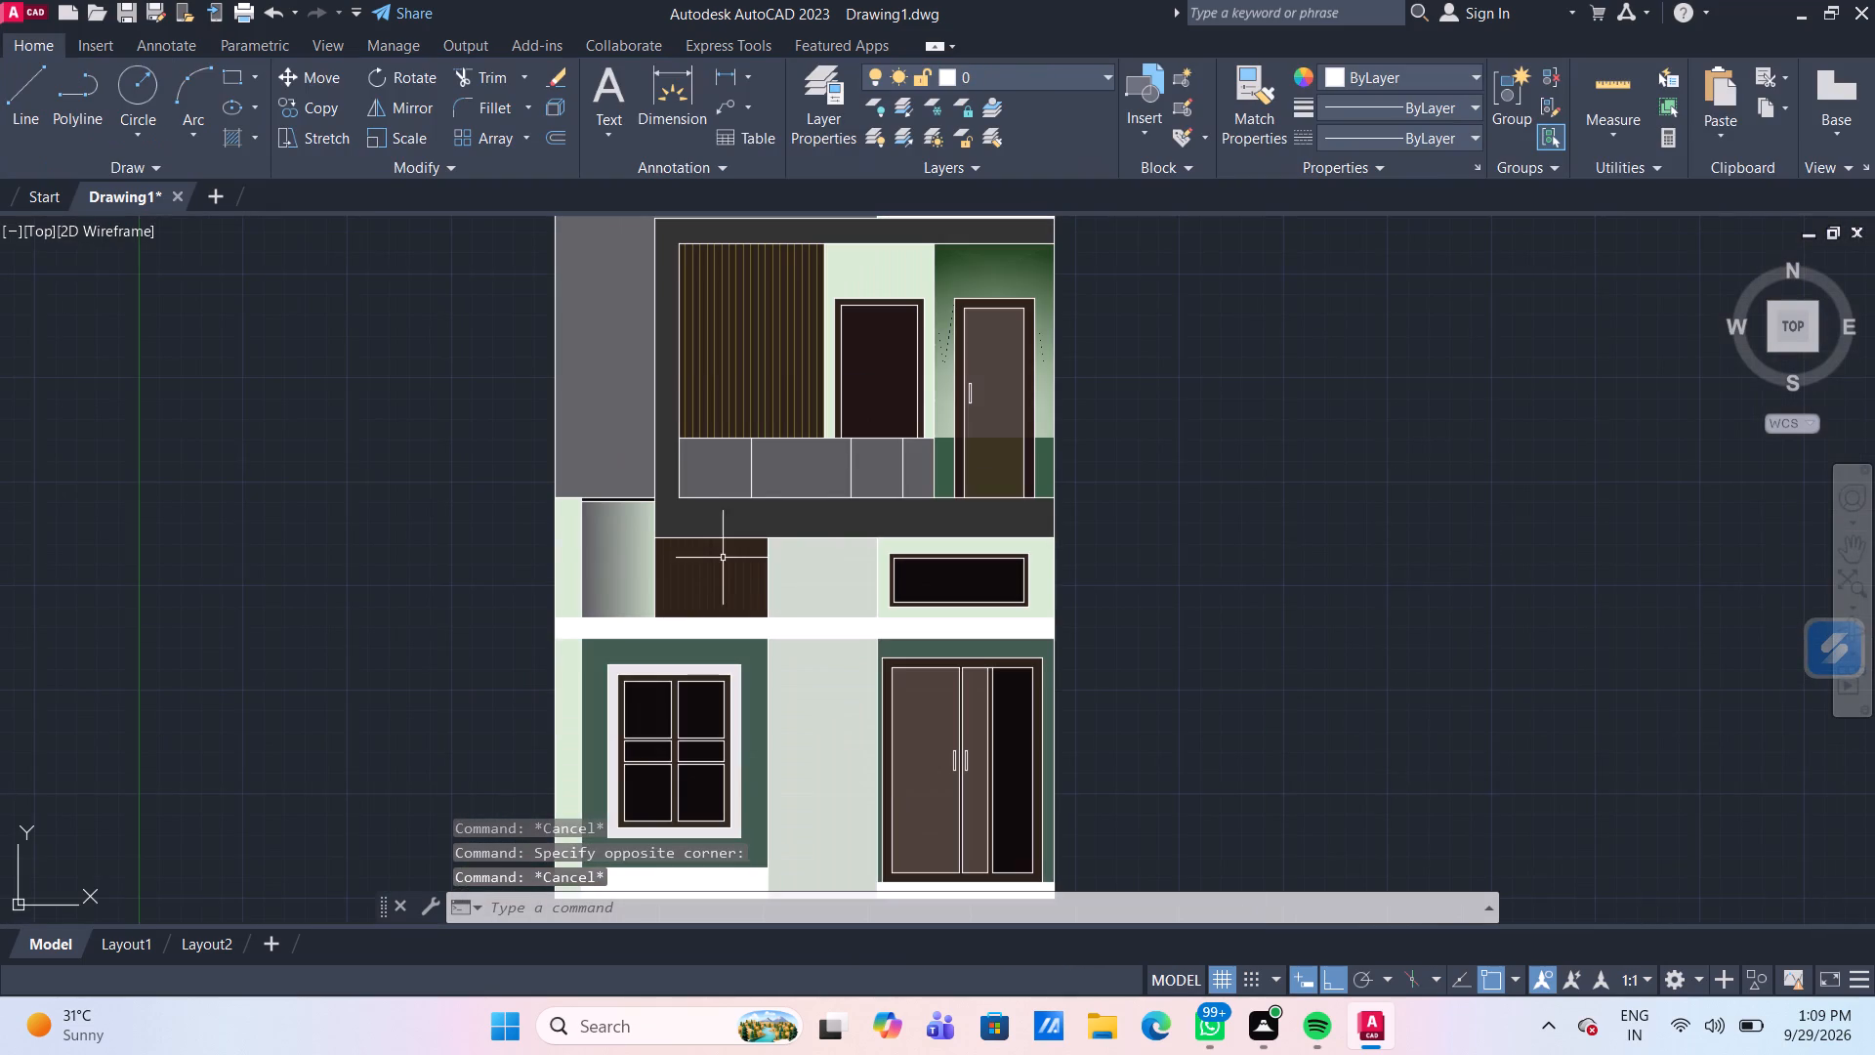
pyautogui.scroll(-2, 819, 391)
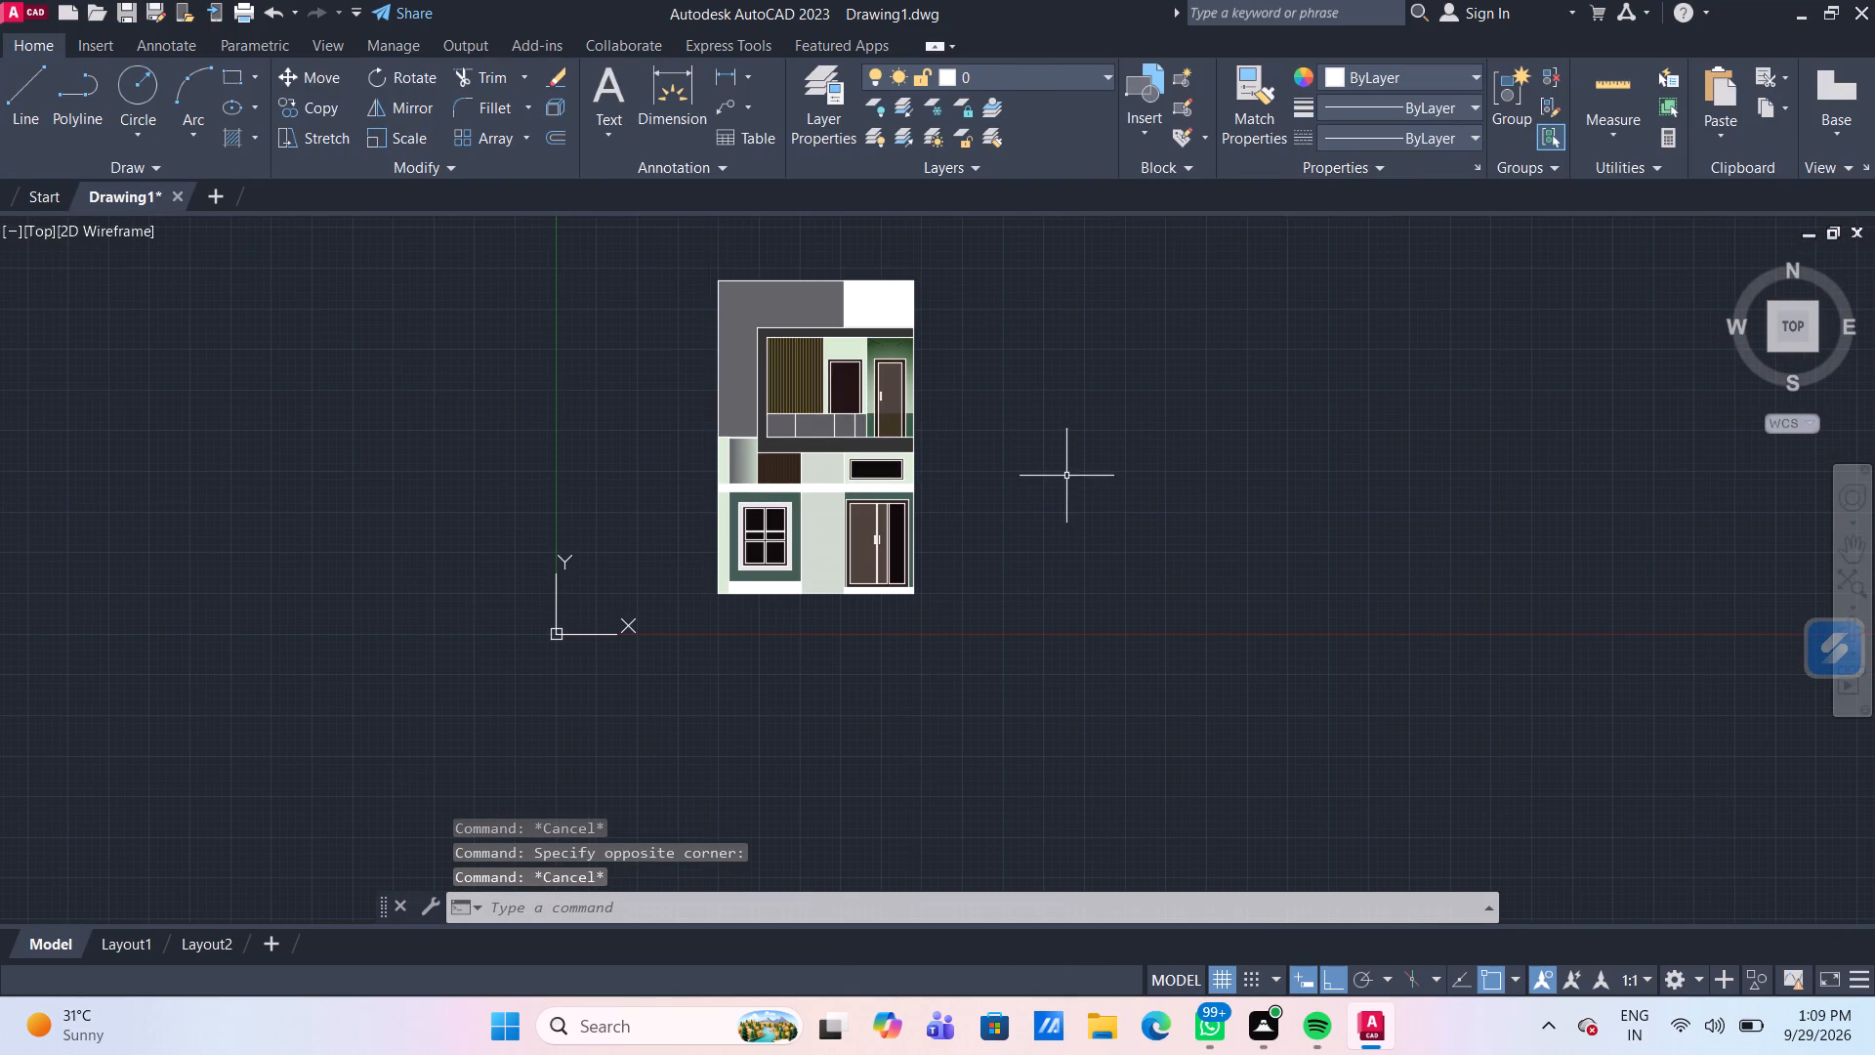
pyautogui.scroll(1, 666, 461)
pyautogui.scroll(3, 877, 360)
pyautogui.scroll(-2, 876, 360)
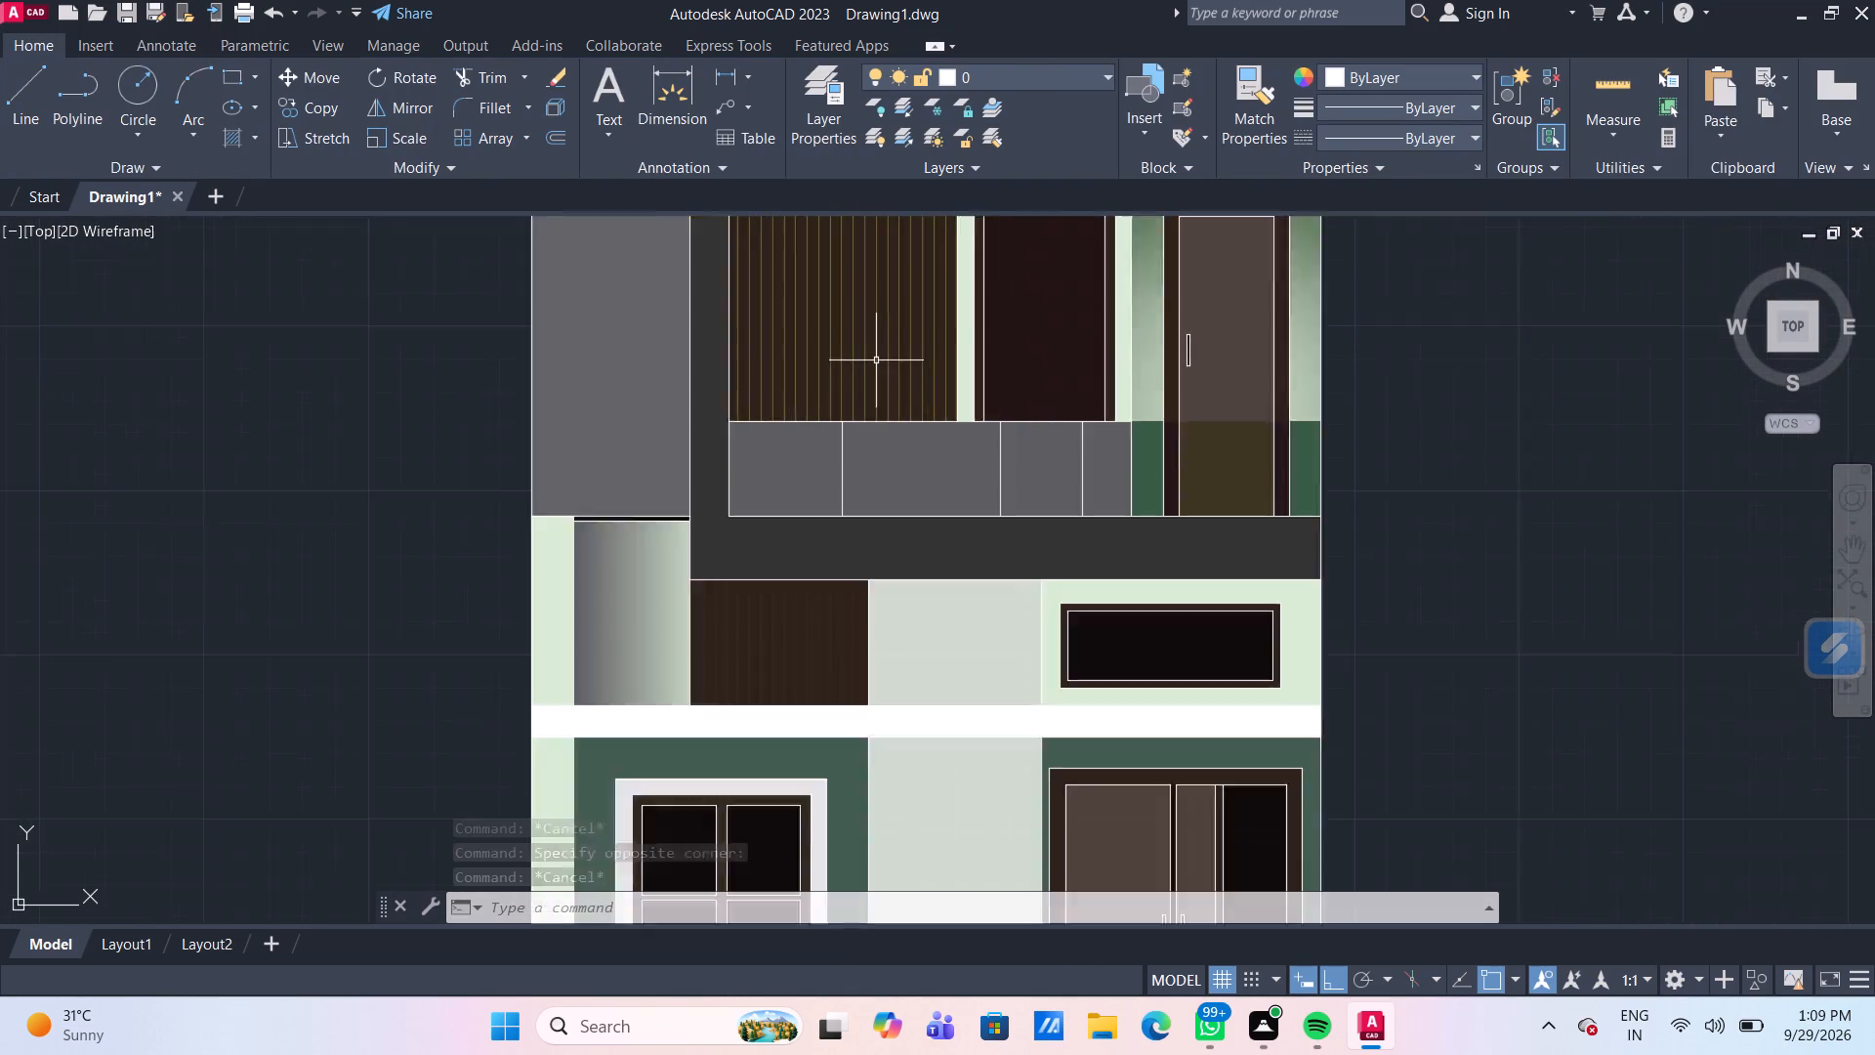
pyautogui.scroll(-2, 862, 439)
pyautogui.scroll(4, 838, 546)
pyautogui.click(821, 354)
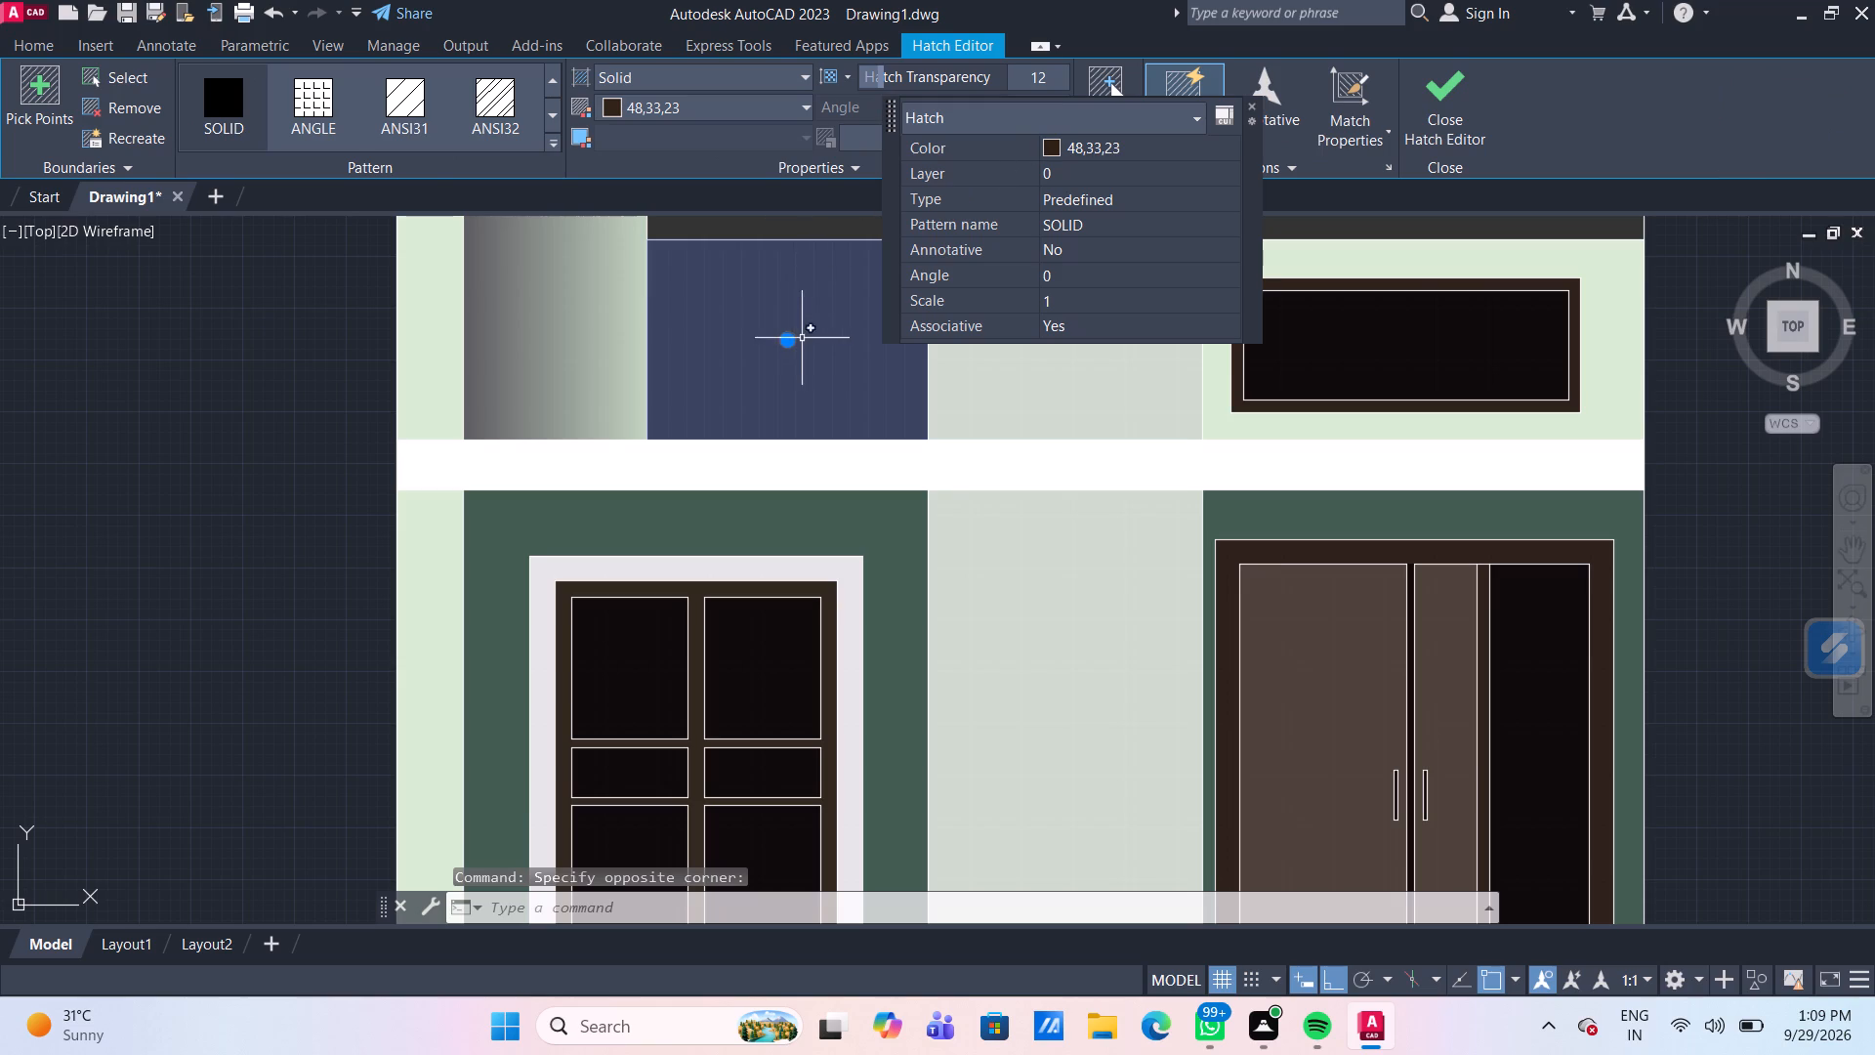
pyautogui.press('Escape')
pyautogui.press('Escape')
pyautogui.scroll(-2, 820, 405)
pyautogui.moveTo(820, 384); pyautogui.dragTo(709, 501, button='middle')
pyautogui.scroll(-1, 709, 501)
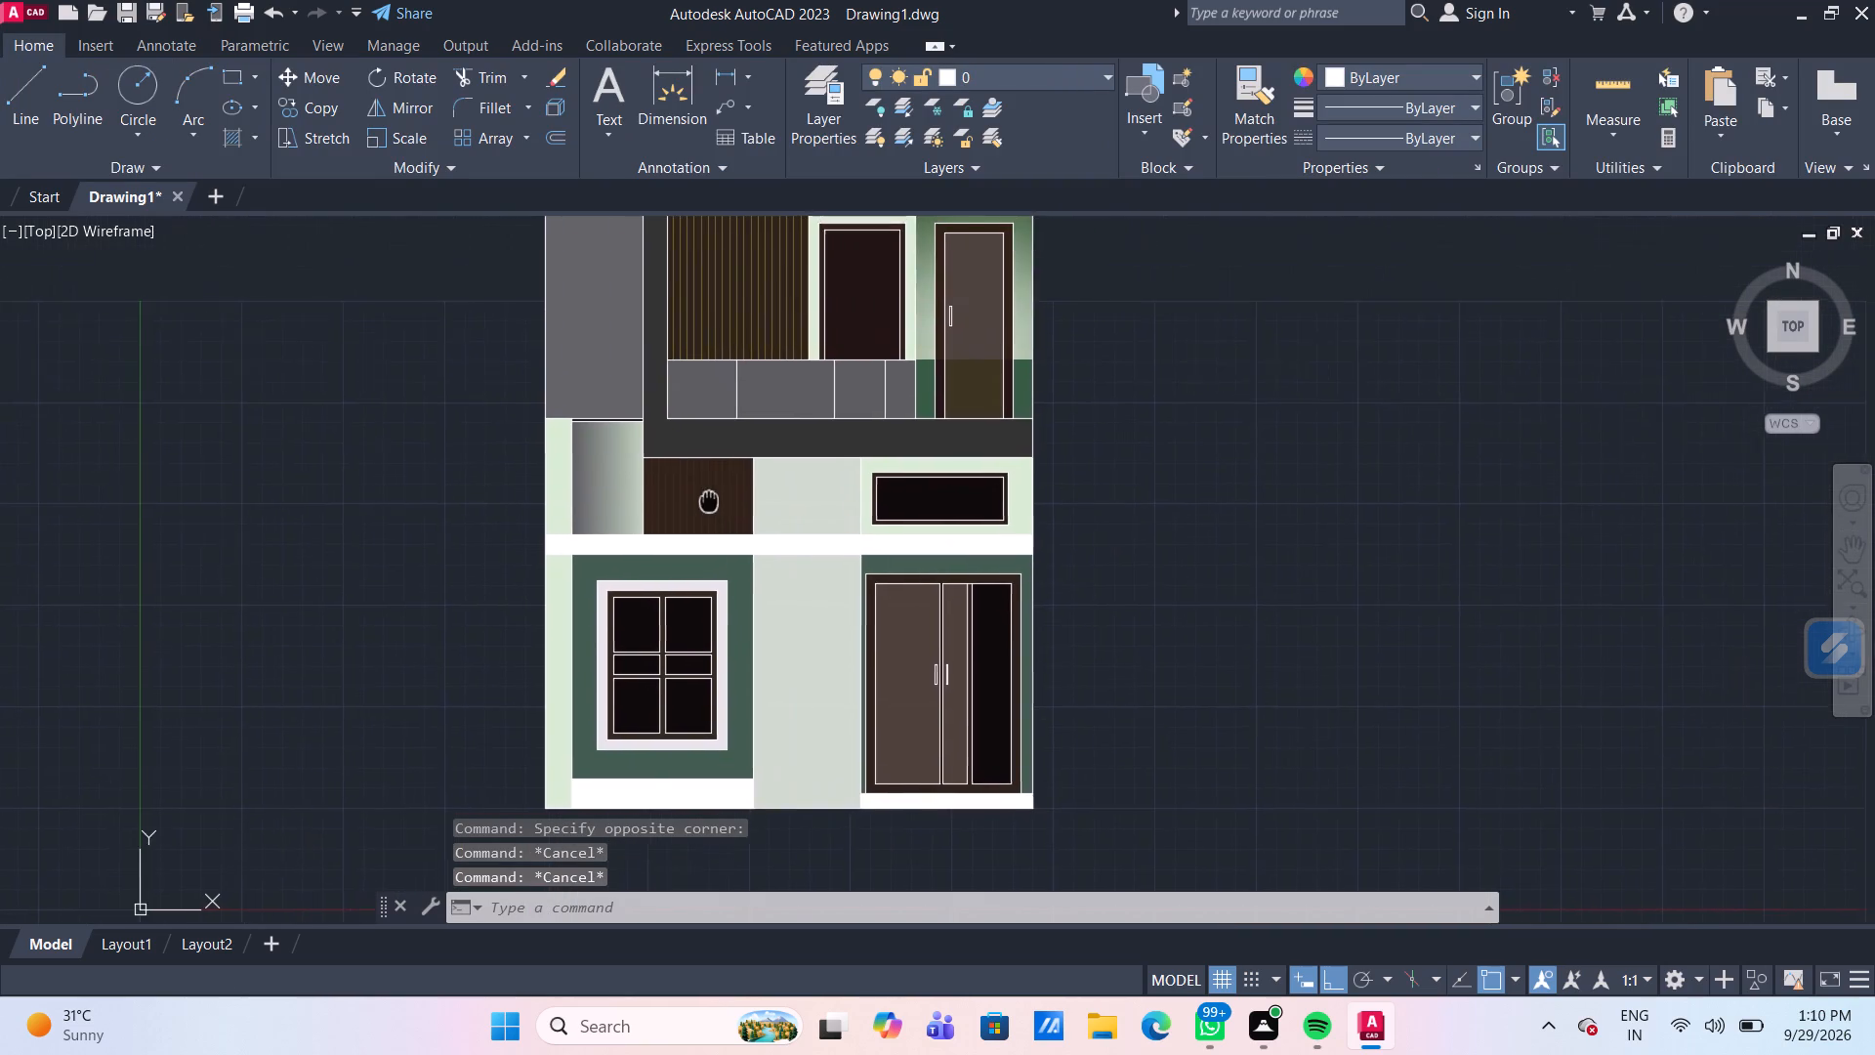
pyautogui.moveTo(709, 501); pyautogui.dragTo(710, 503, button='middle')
# Undo the hatch colour changes and the yellow line hatch applied to both brown panels.
pyautogui.hotkey('ctrl', 'z')
pyautogui.hotkey('ctrl', 'z')
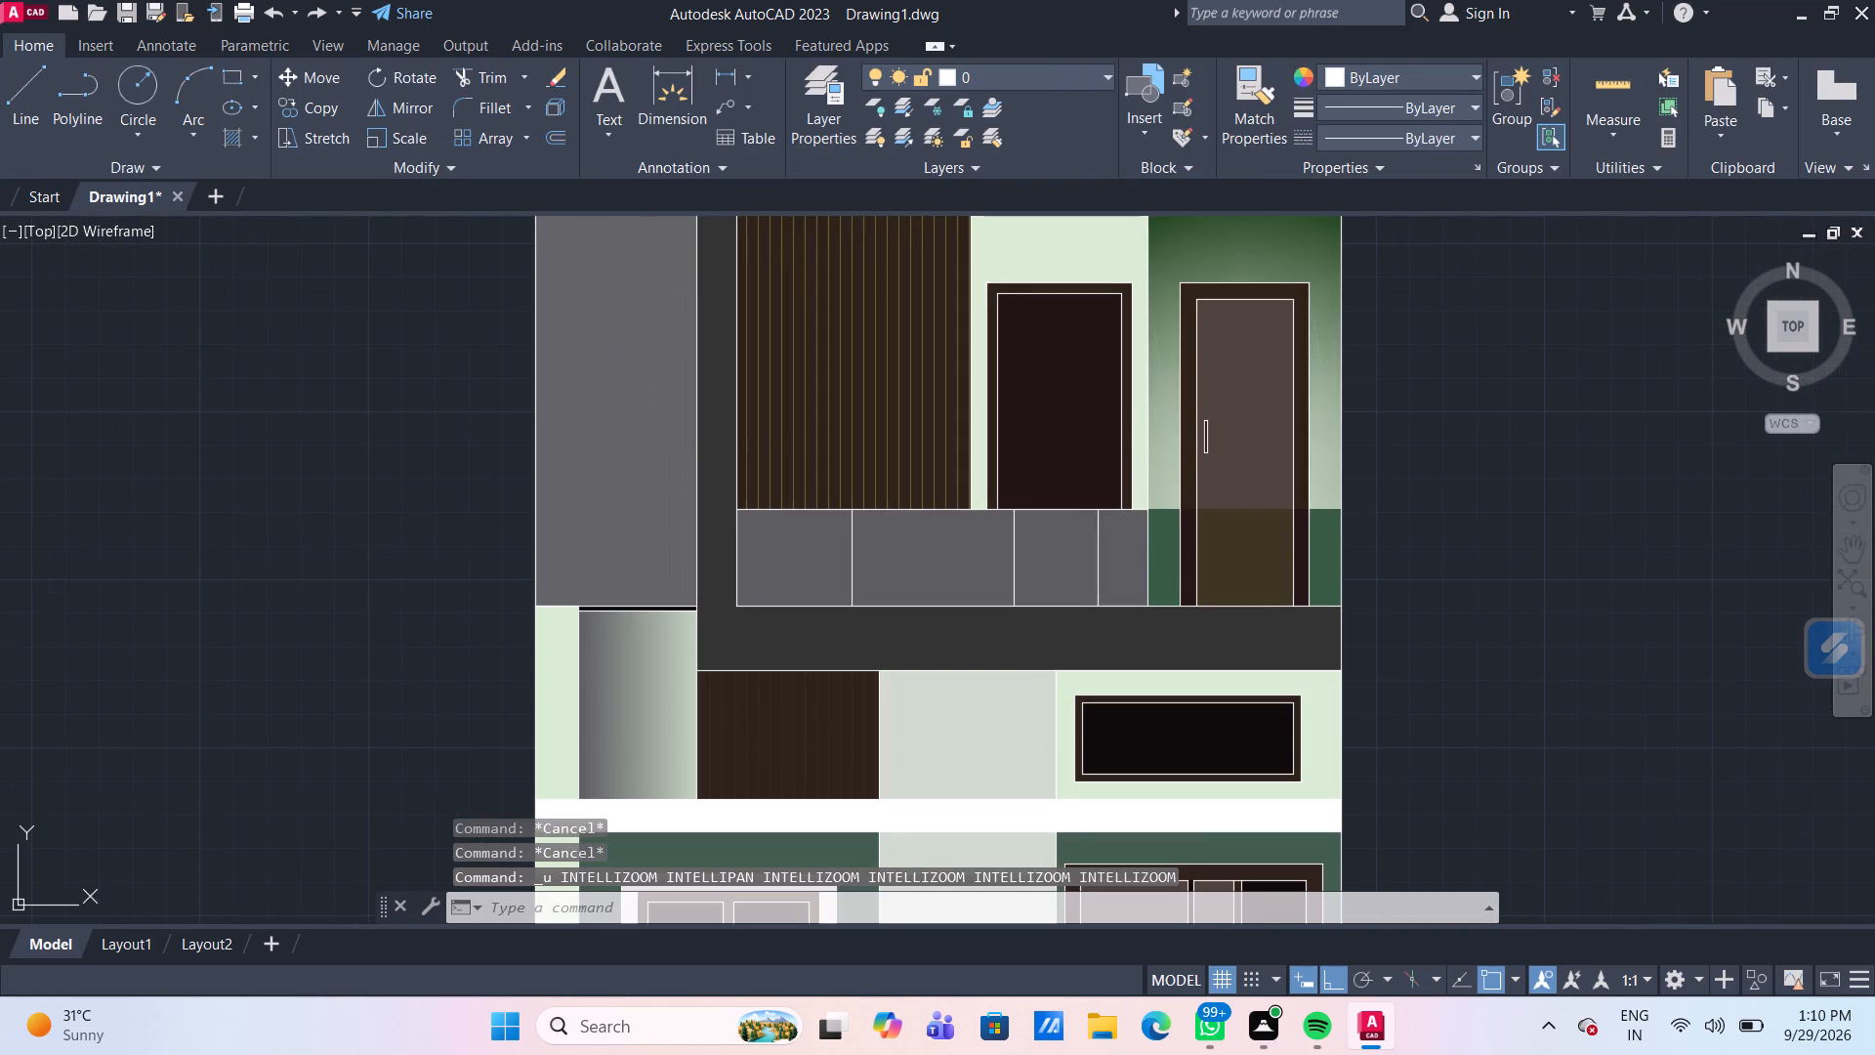
pyautogui.hotkey('ctrl', 'z')
pyautogui.hotkey('ctrl', 'z')
pyautogui.hotkey('ctrl', 'z')
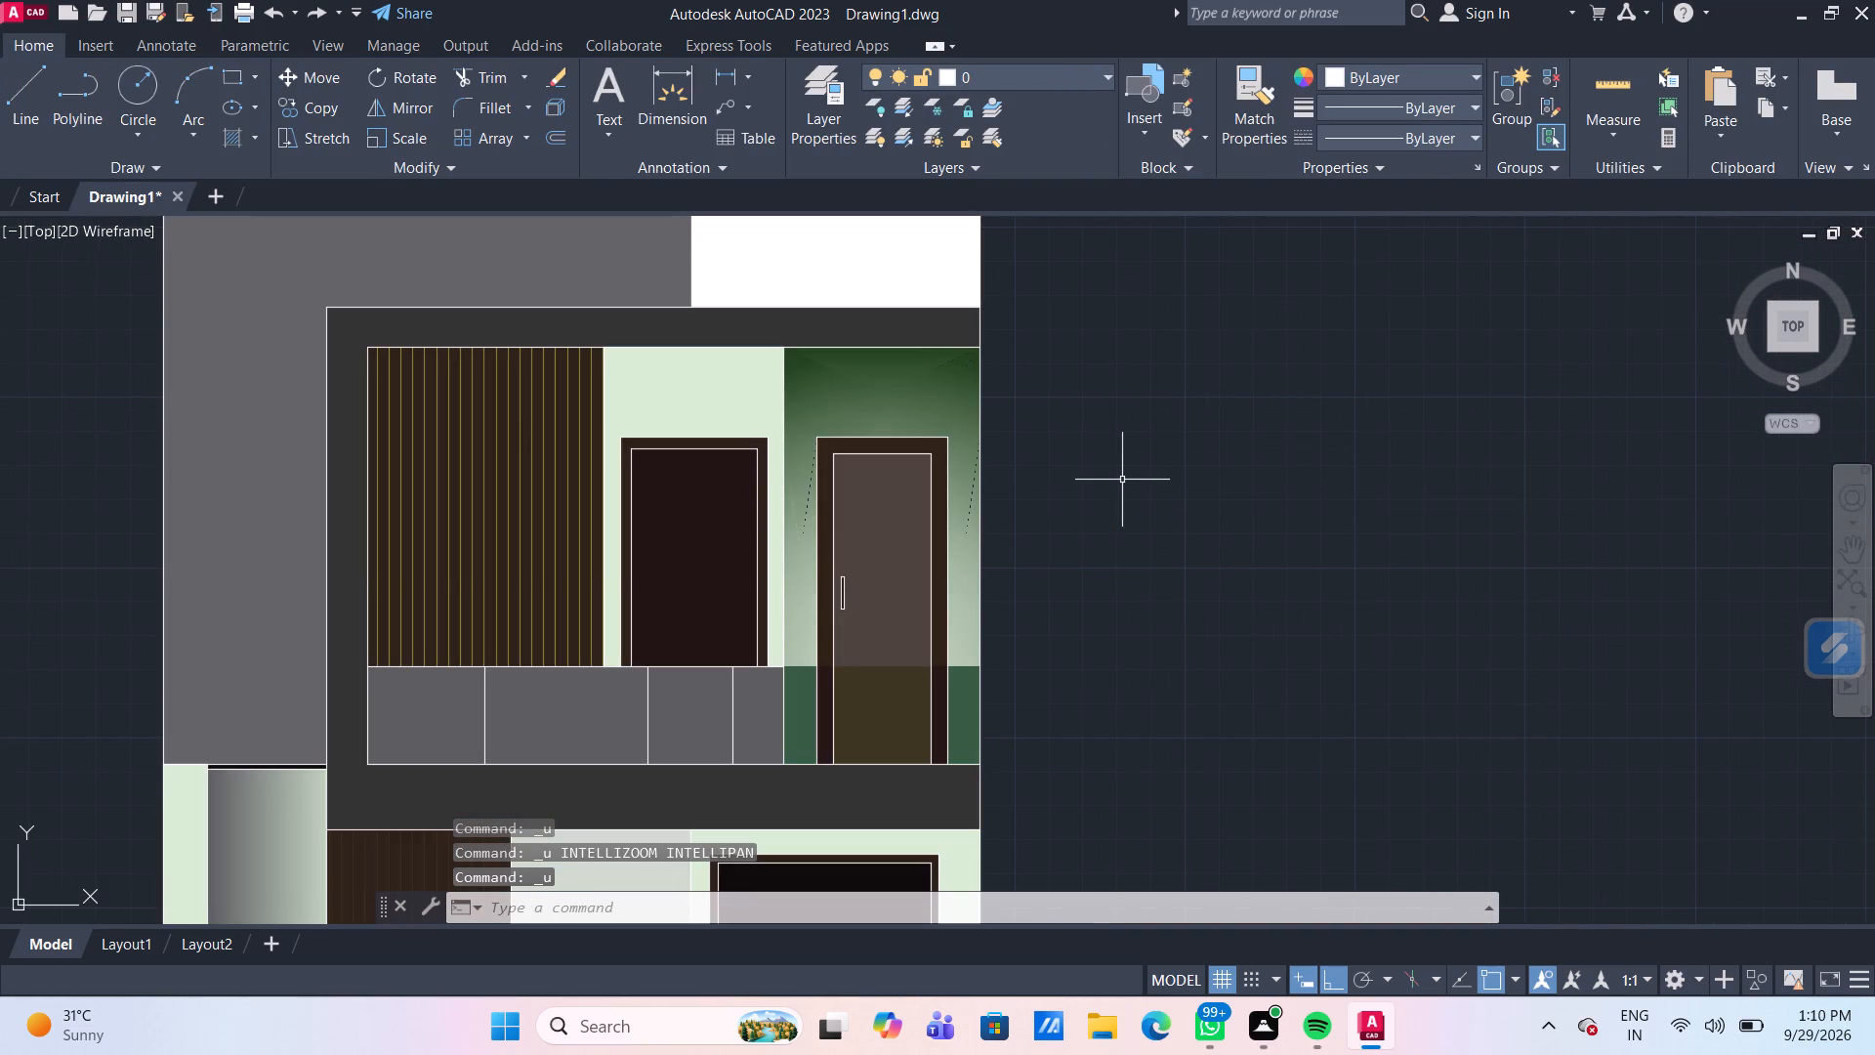
pyautogui.hotkey('ctrl', 'z')
pyautogui.hotkey('ctrl', 'z')
pyautogui.hotkey('ctrl', 'z')
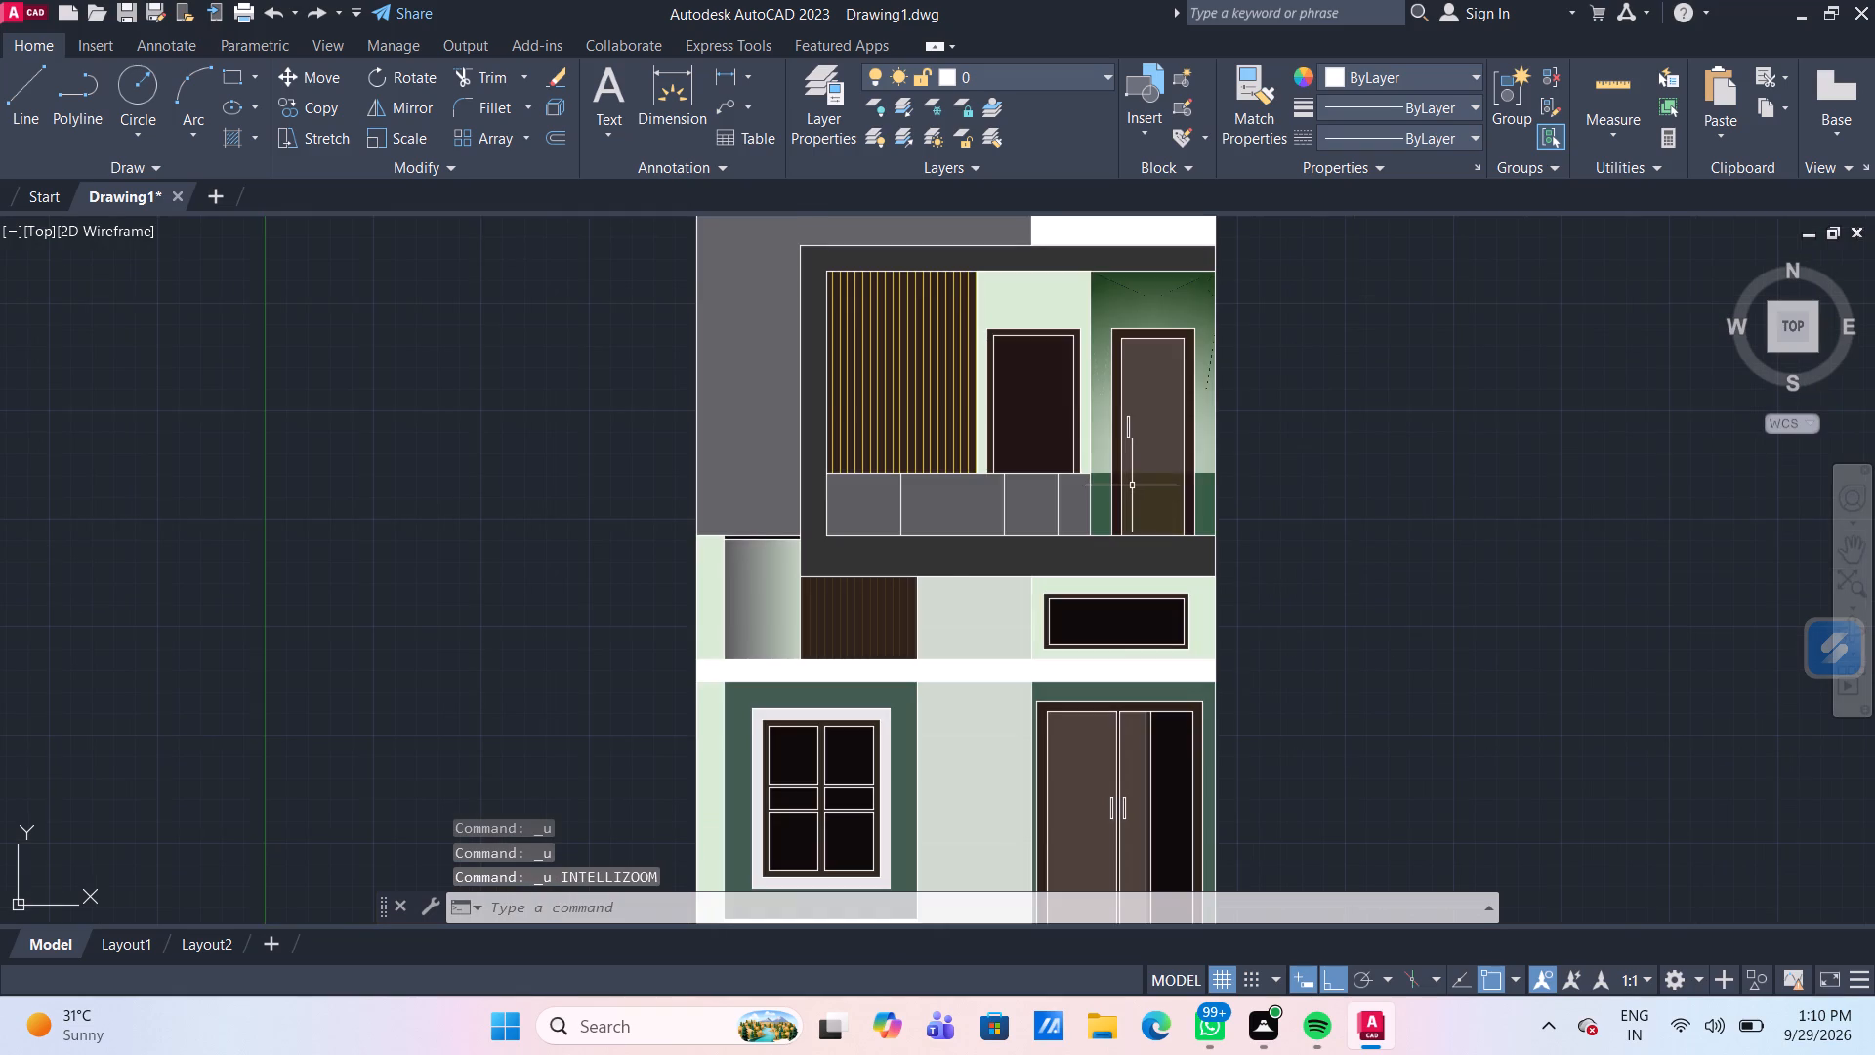
pyautogui.hotkey('ctrl', 'z')
# Hatch the upper-floor dark brown wall panel with ANSI31 in colour 114,116,48, at angle 45 and scale 35.
pyautogui.scroll(1, 981, 427)
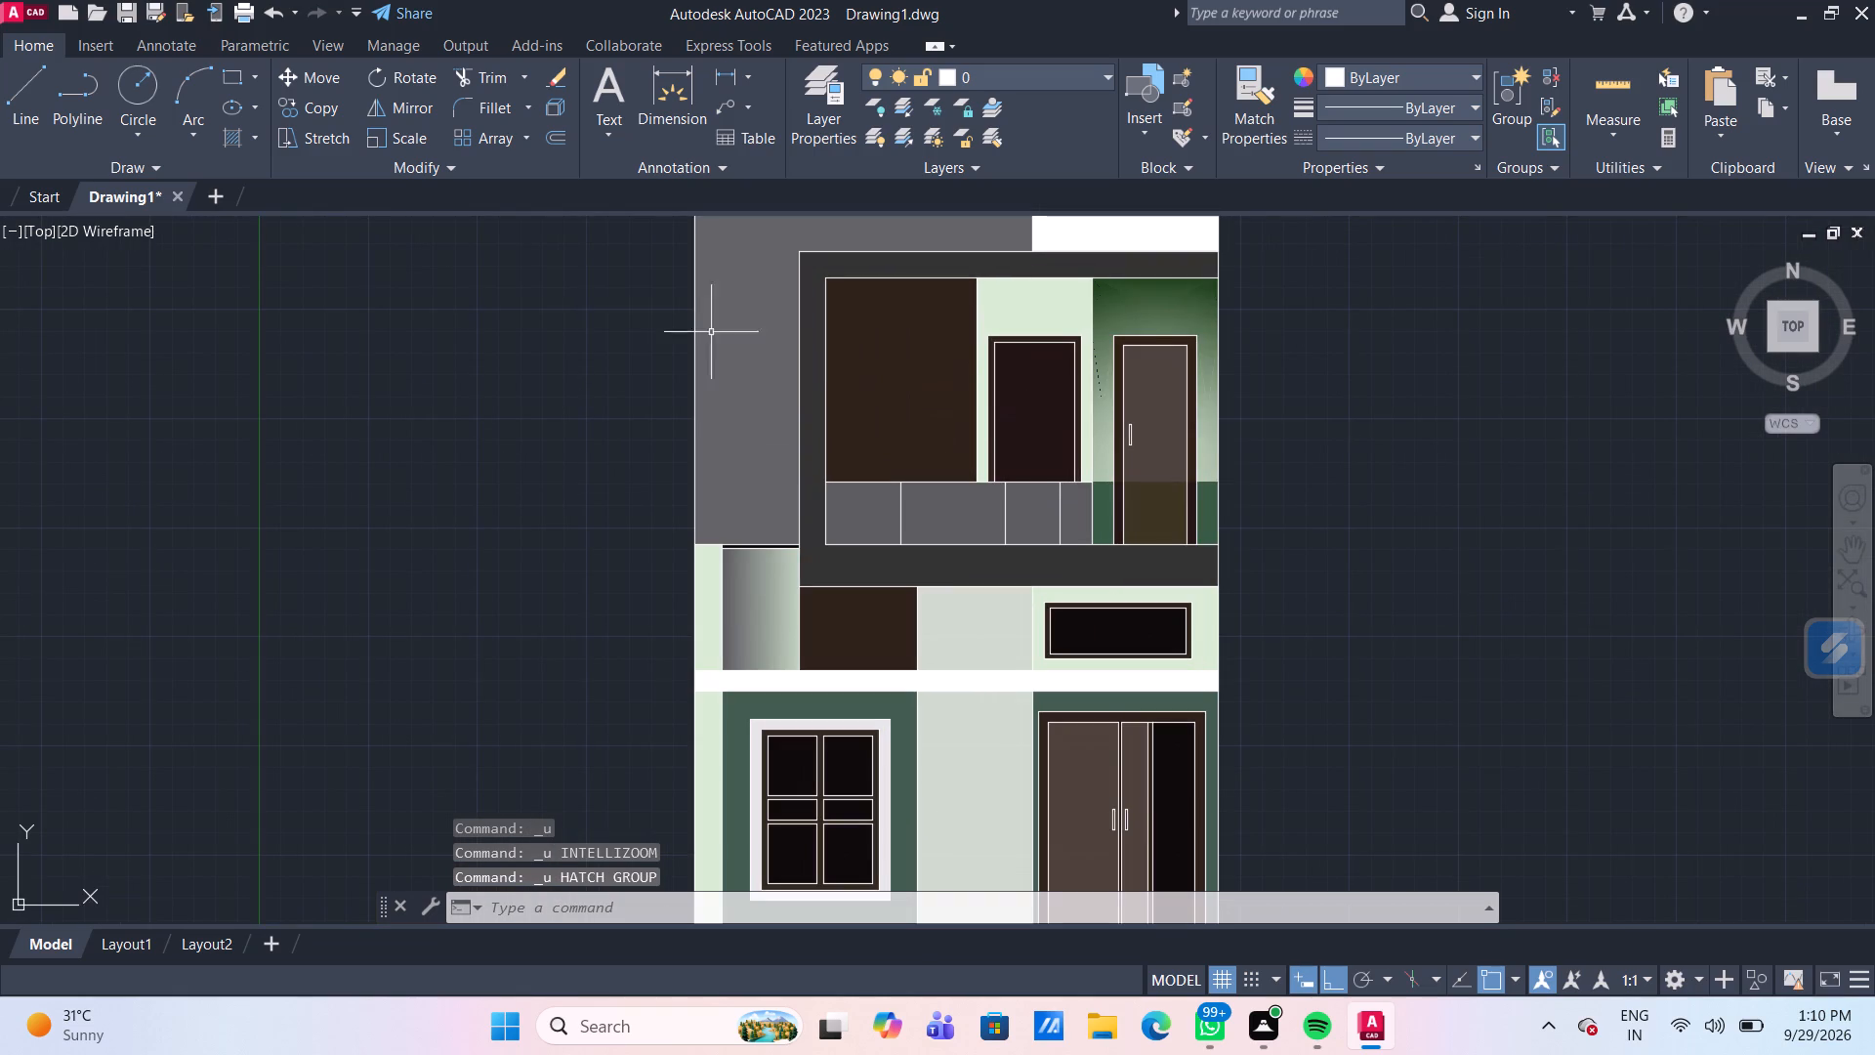
pyautogui.click(230, 142)
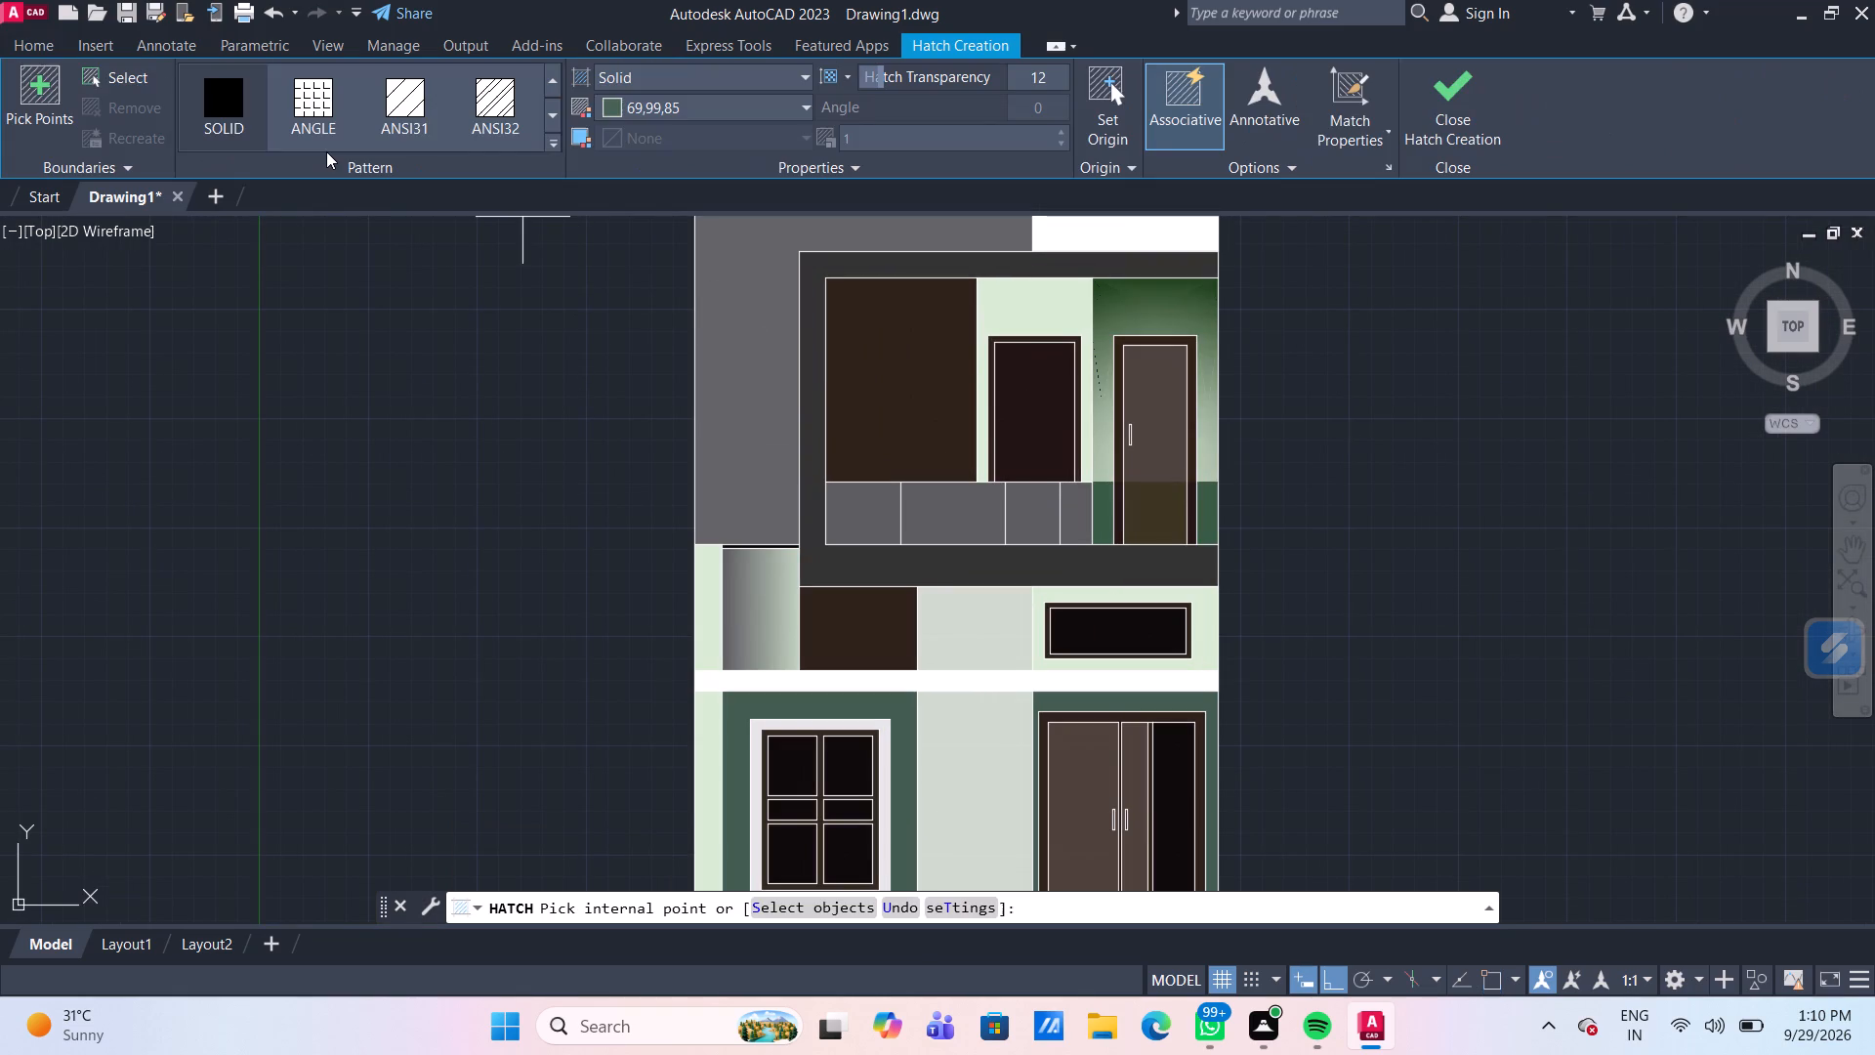
pyautogui.click(731, 105)
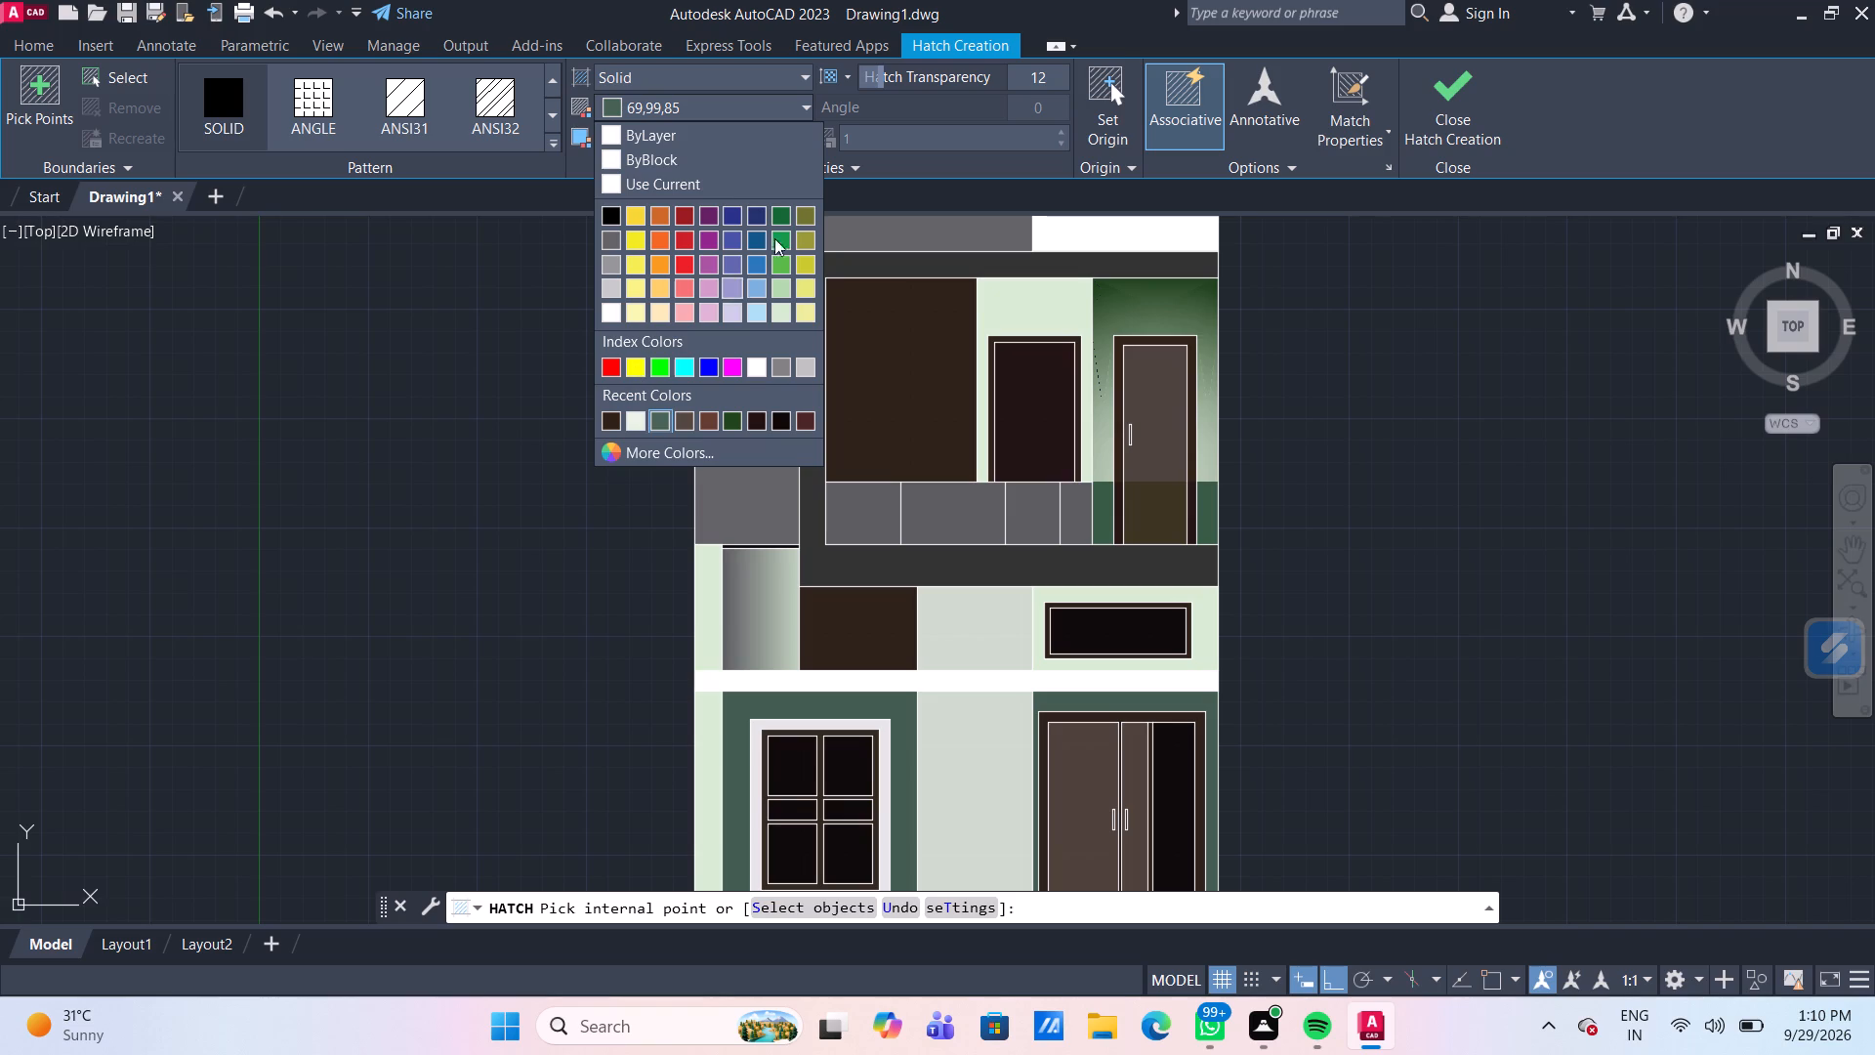
pyautogui.click(814, 208)
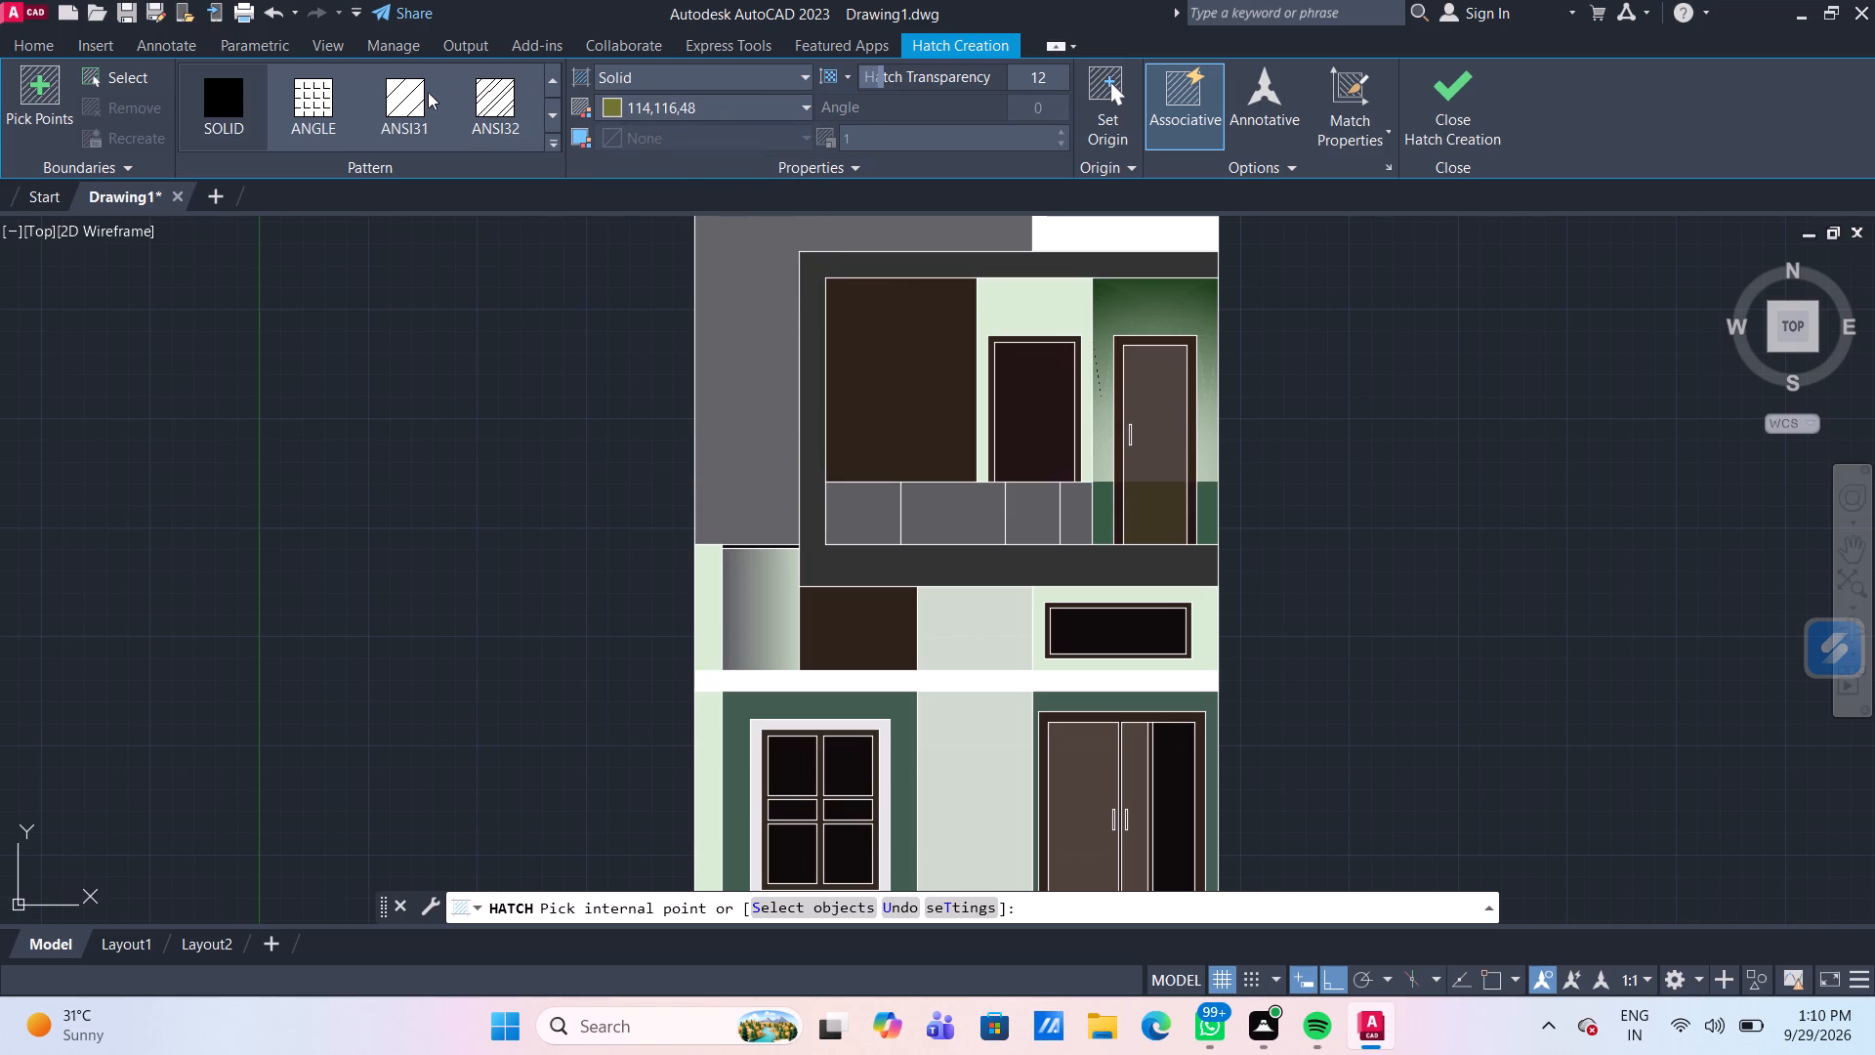
pyautogui.click(415, 100)
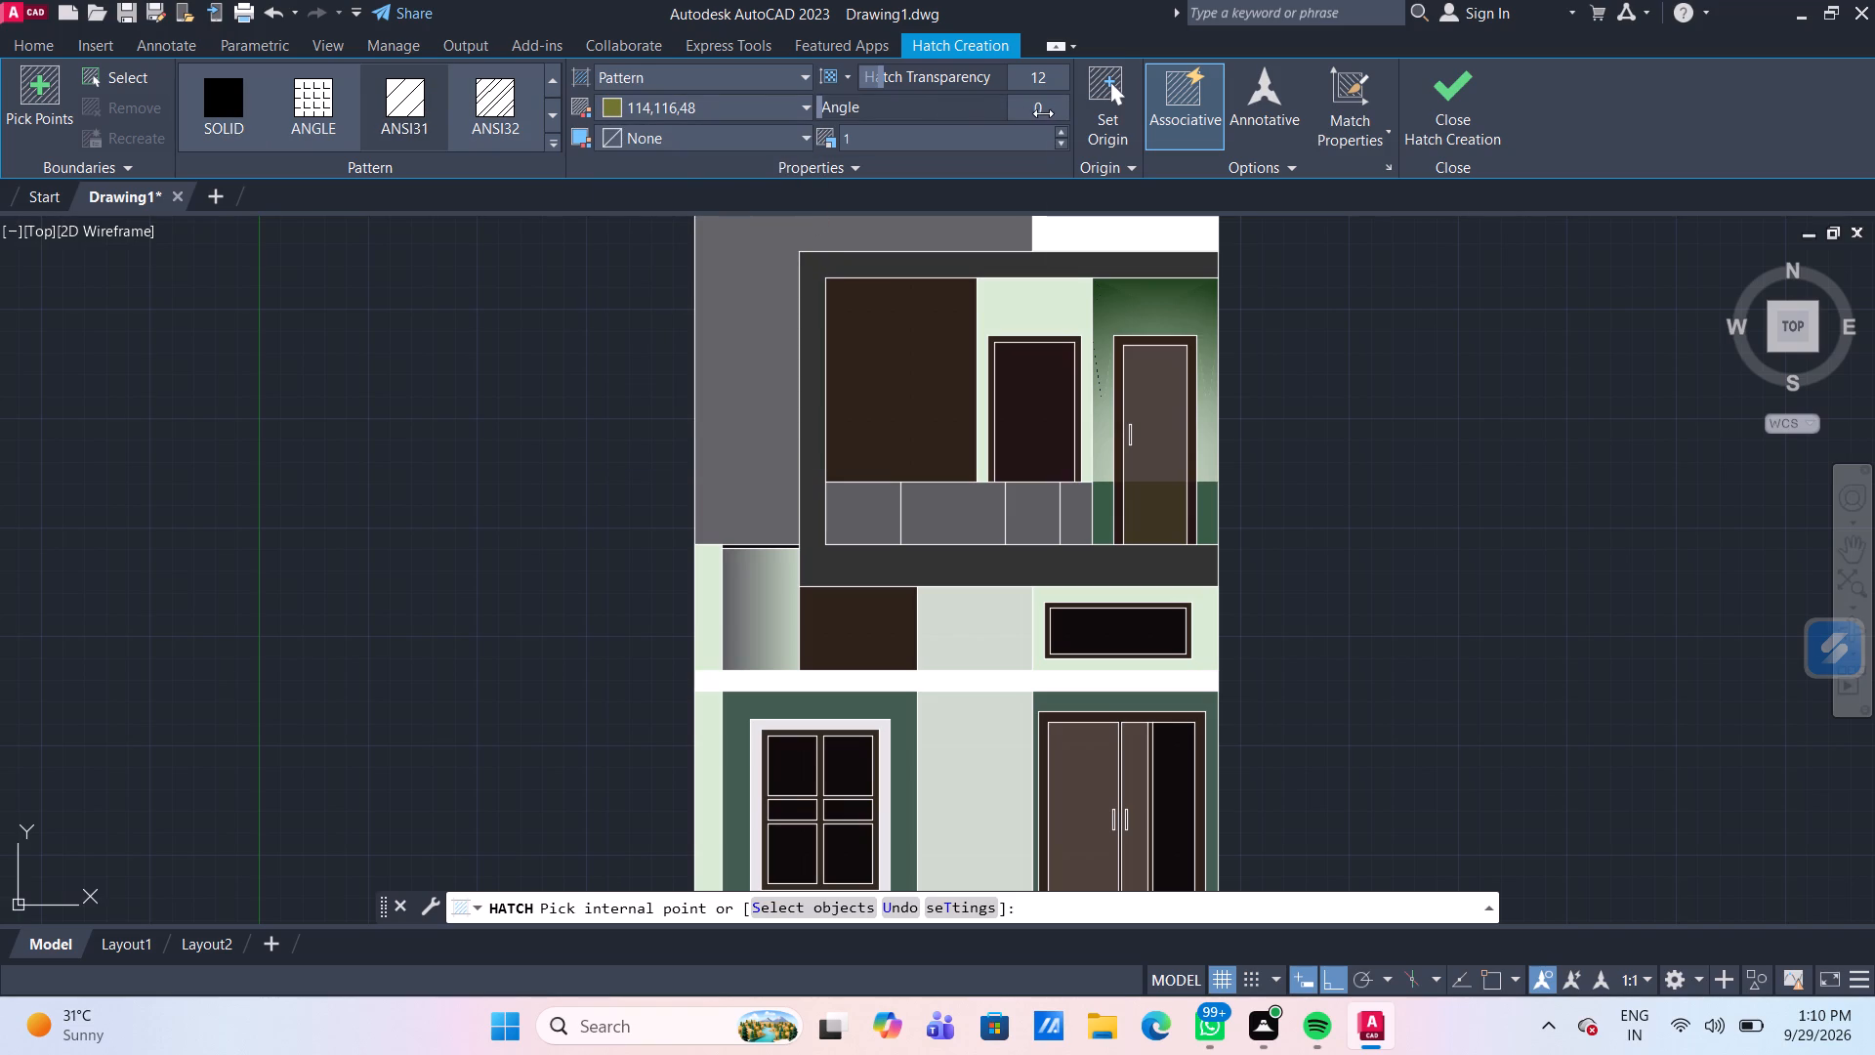
pyautogui.click(1044, 112)
pyautogui.write('45')
pyautogui.click(985, 141)
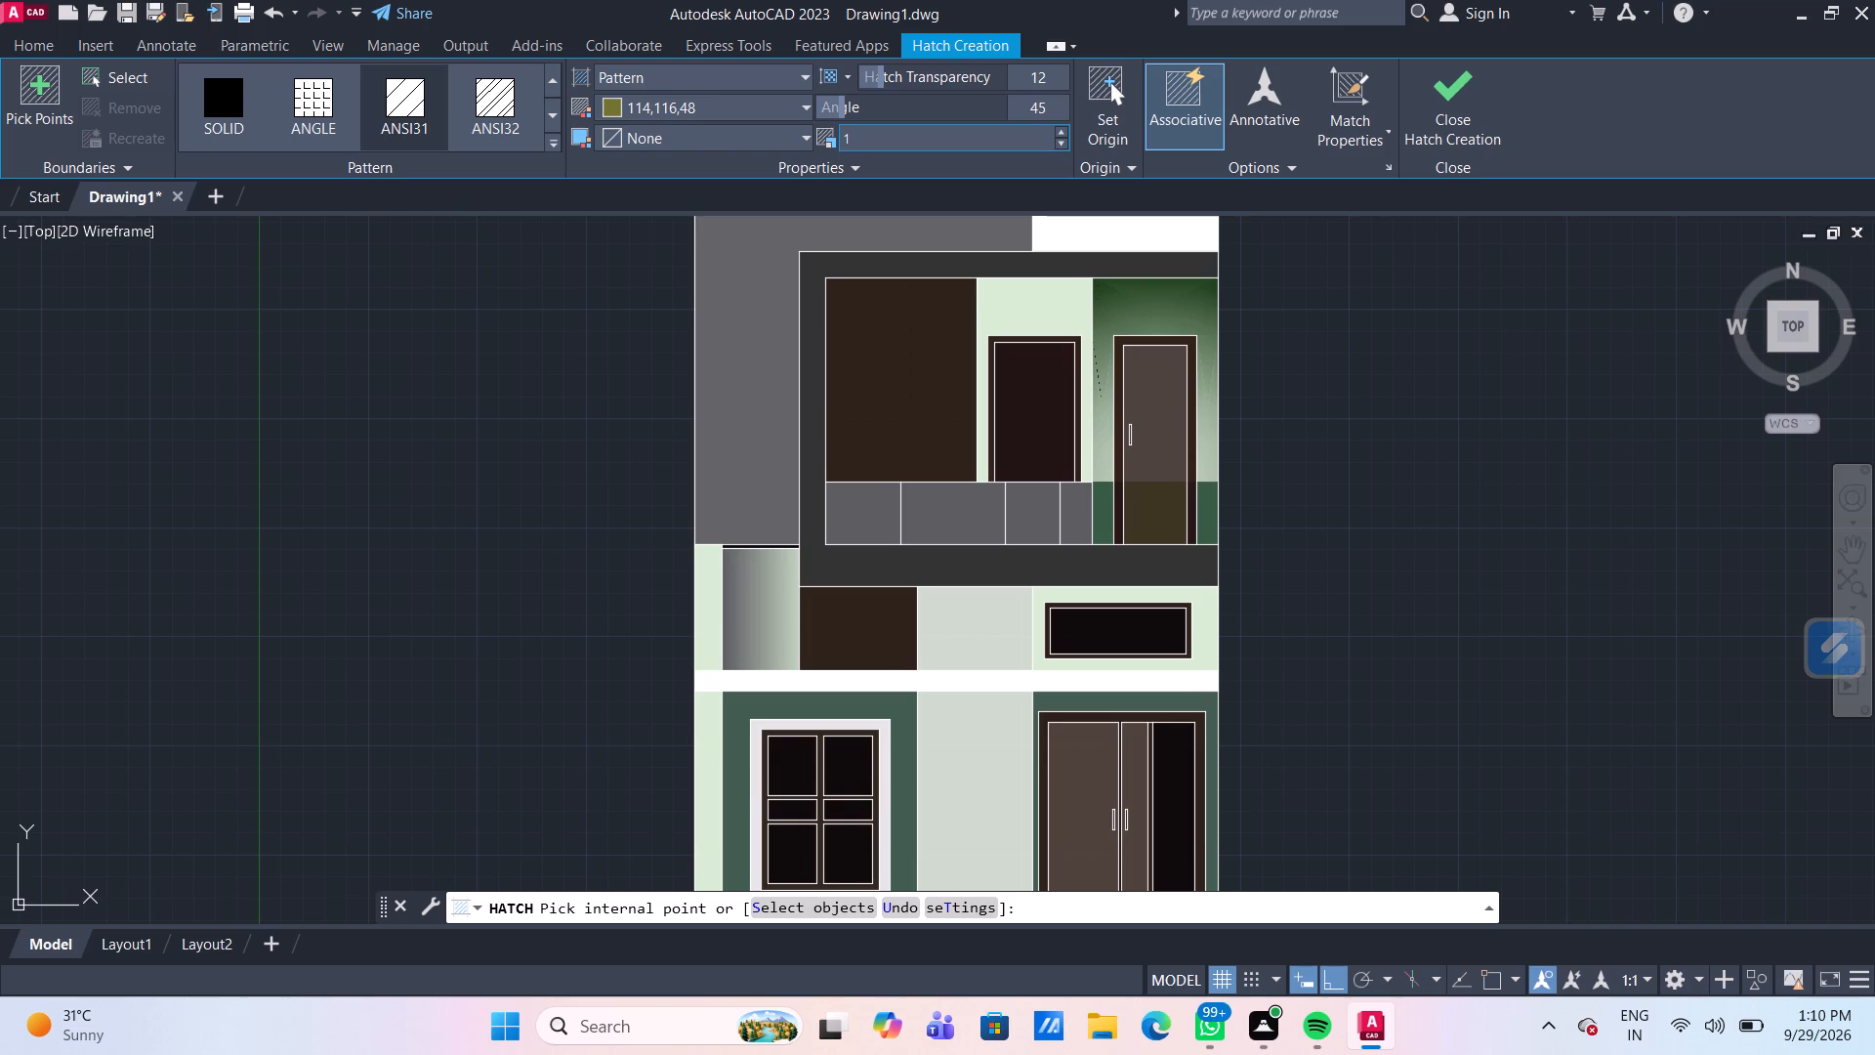
pyautogui.click(985, 141)
pyautogui.write('35')
pyautogui.press('Return')
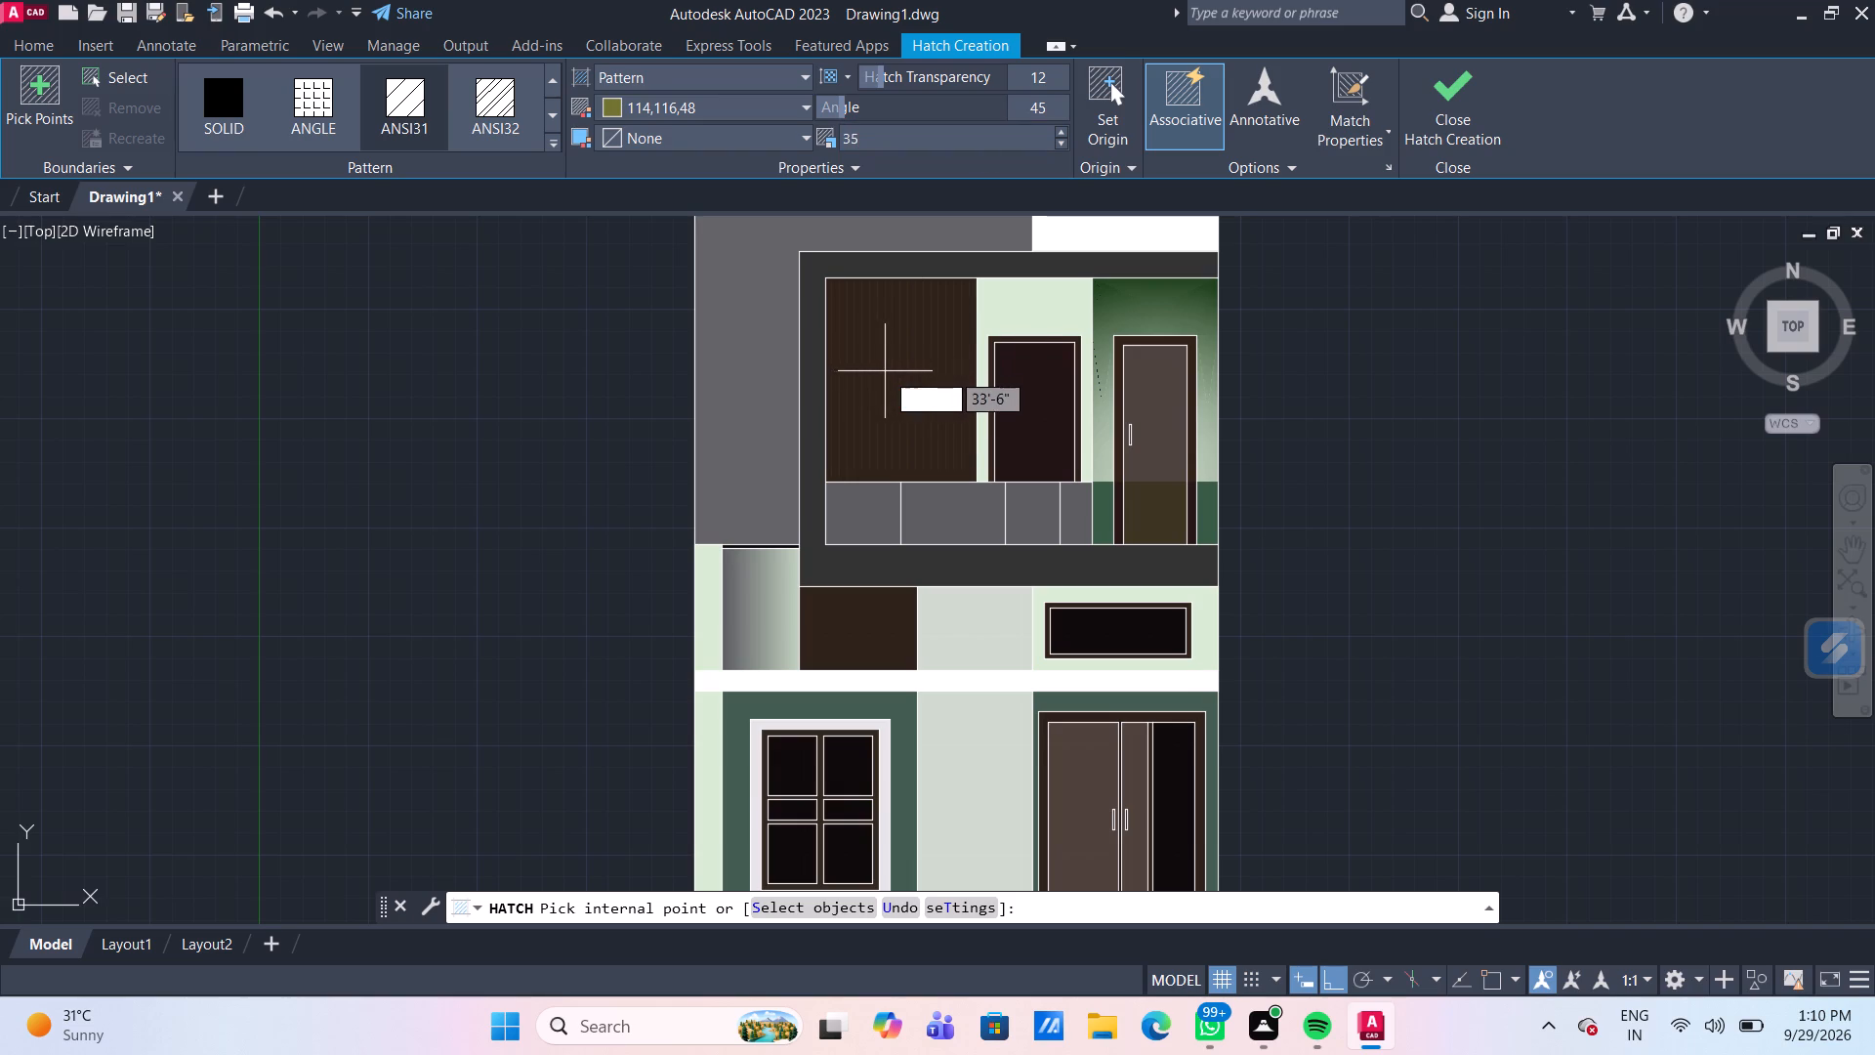
pyautogui.click(888, 371)
pyautogui.press('Return')
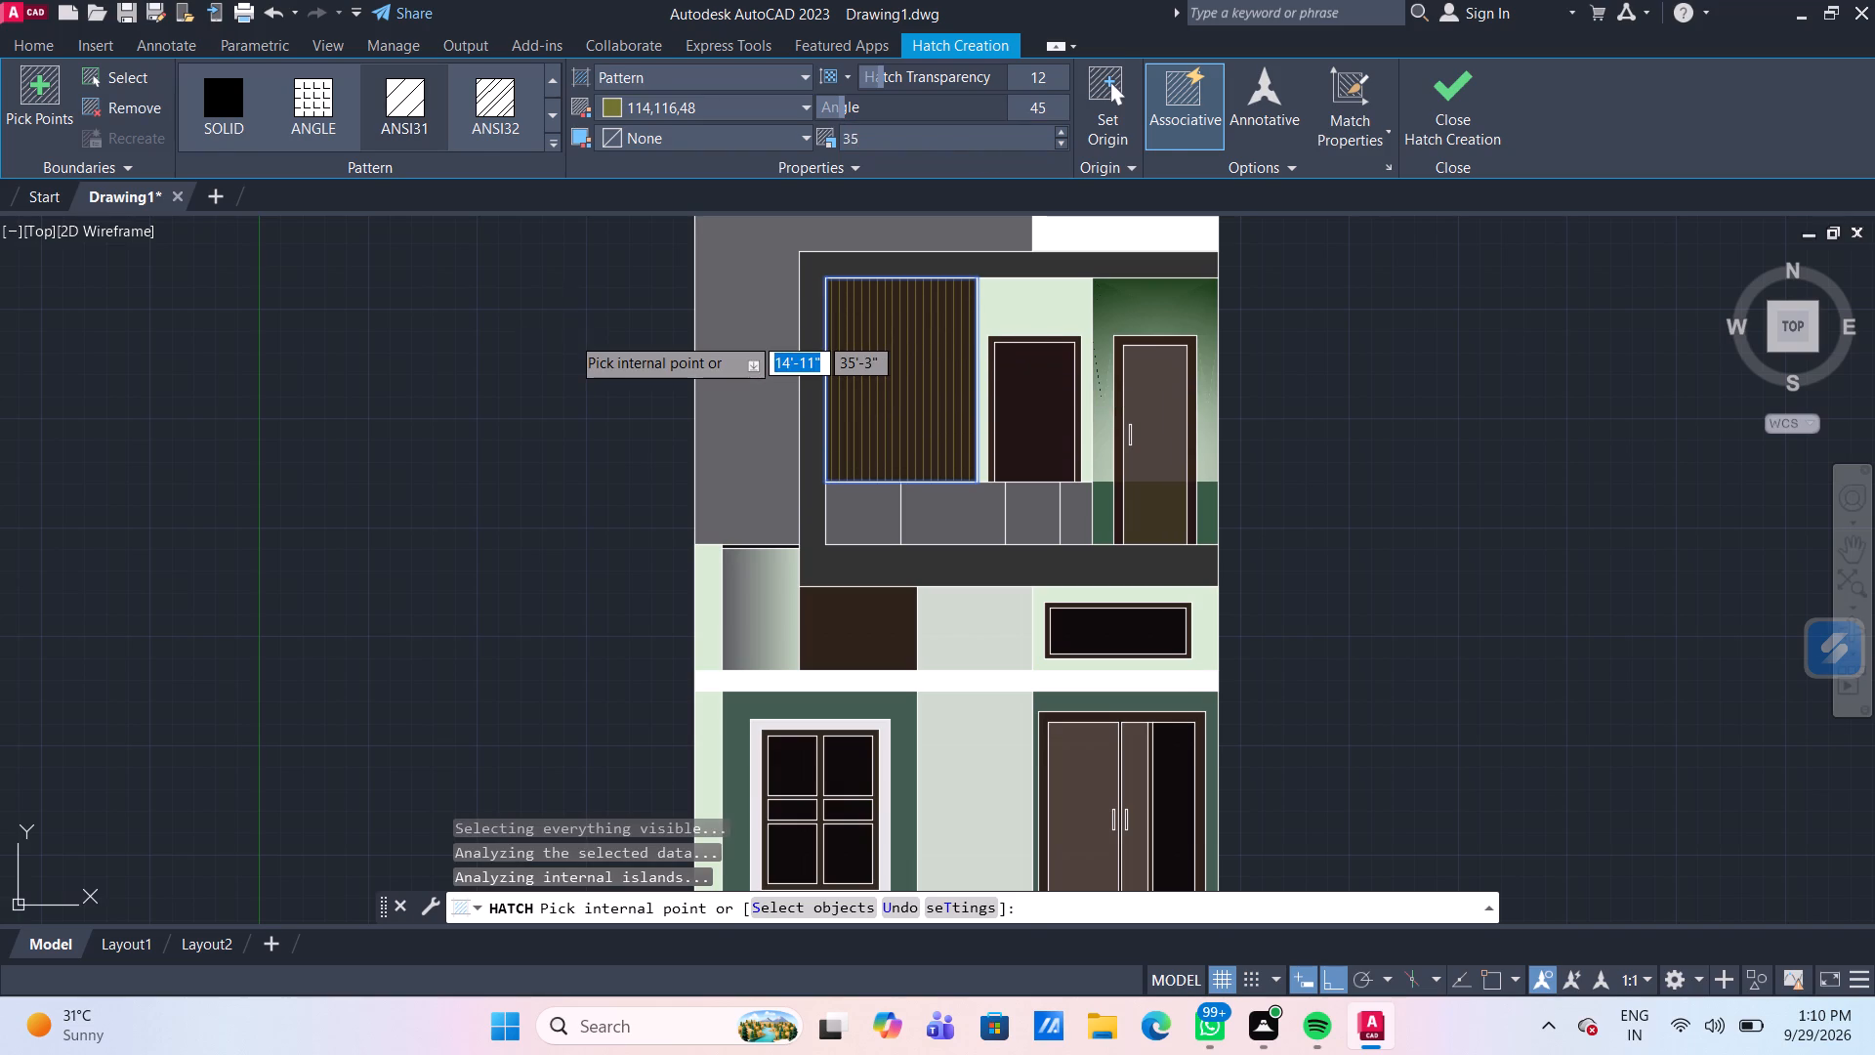
# Hatch the small dark brown panel below the balcony with ANSI31 in colour 114,116,48, at angle 45 and scale 35.
pyautogui.scroll(-2, 570, 335)
pyautogui.scroll(2, 697, 418)
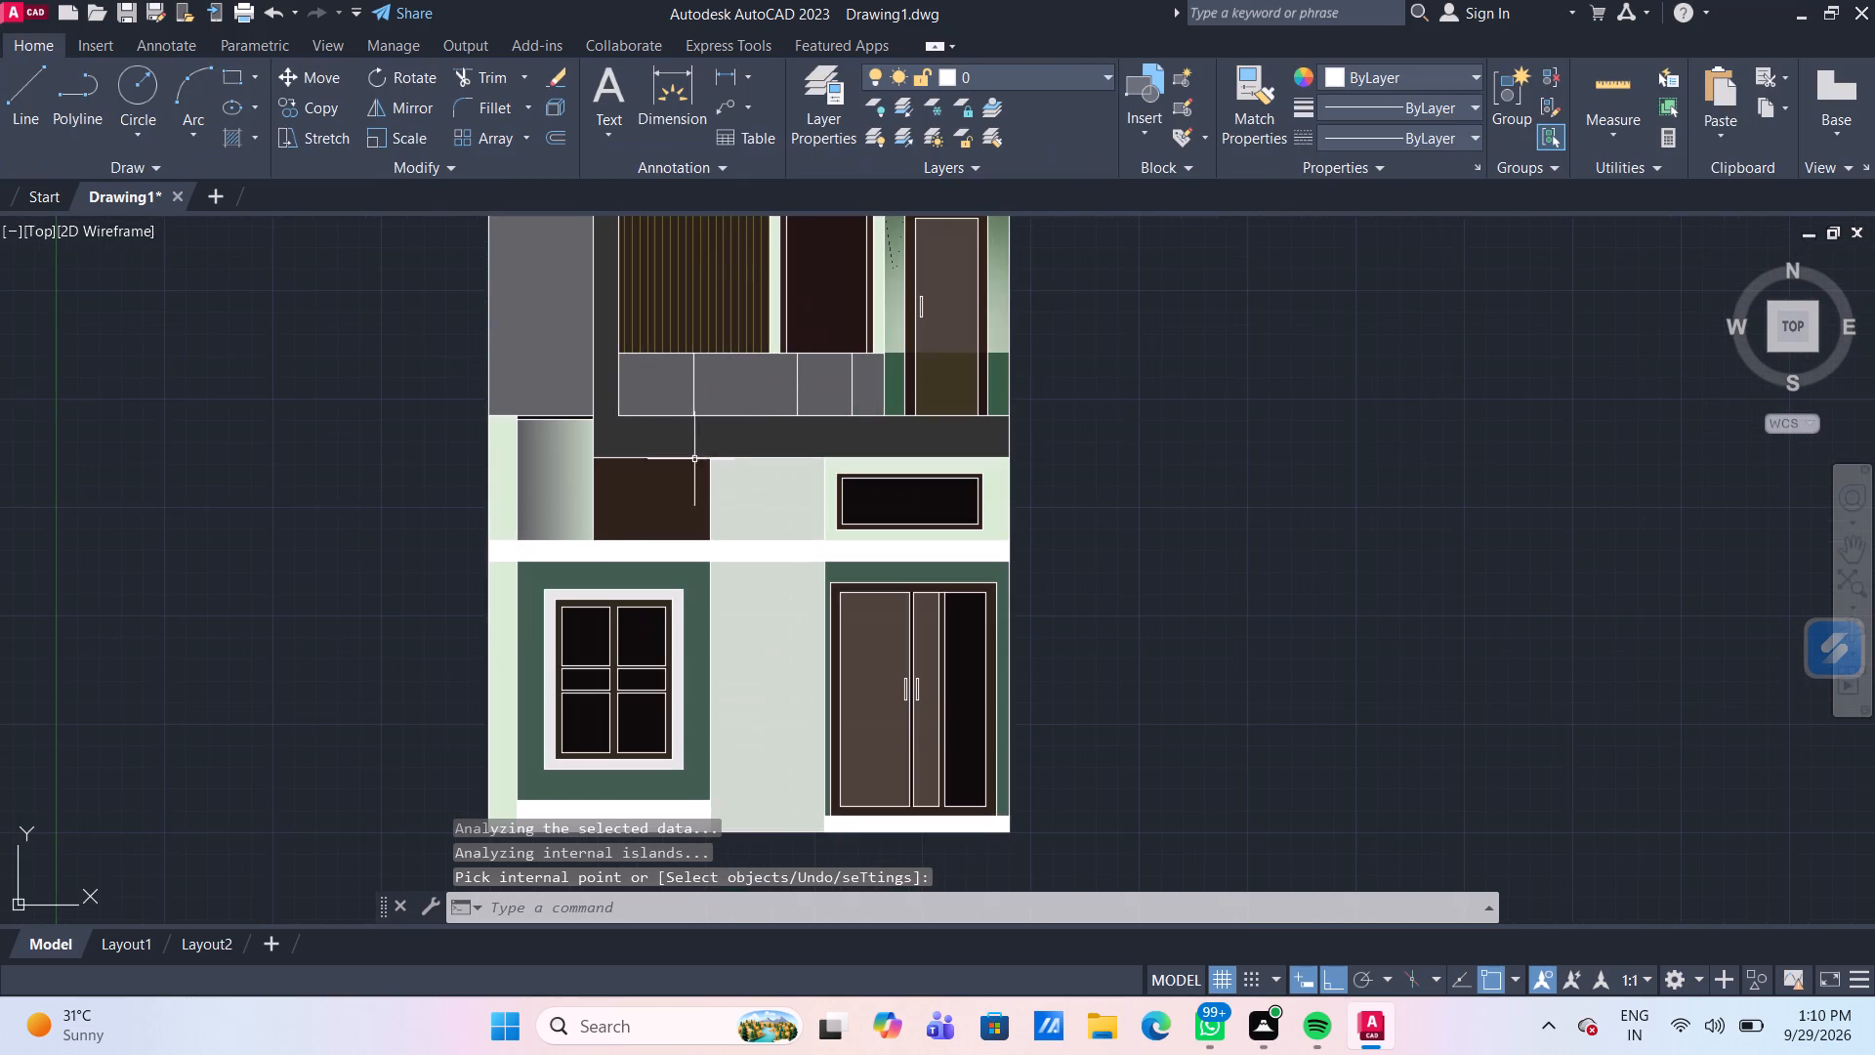
pyautogui.click(229, 137)
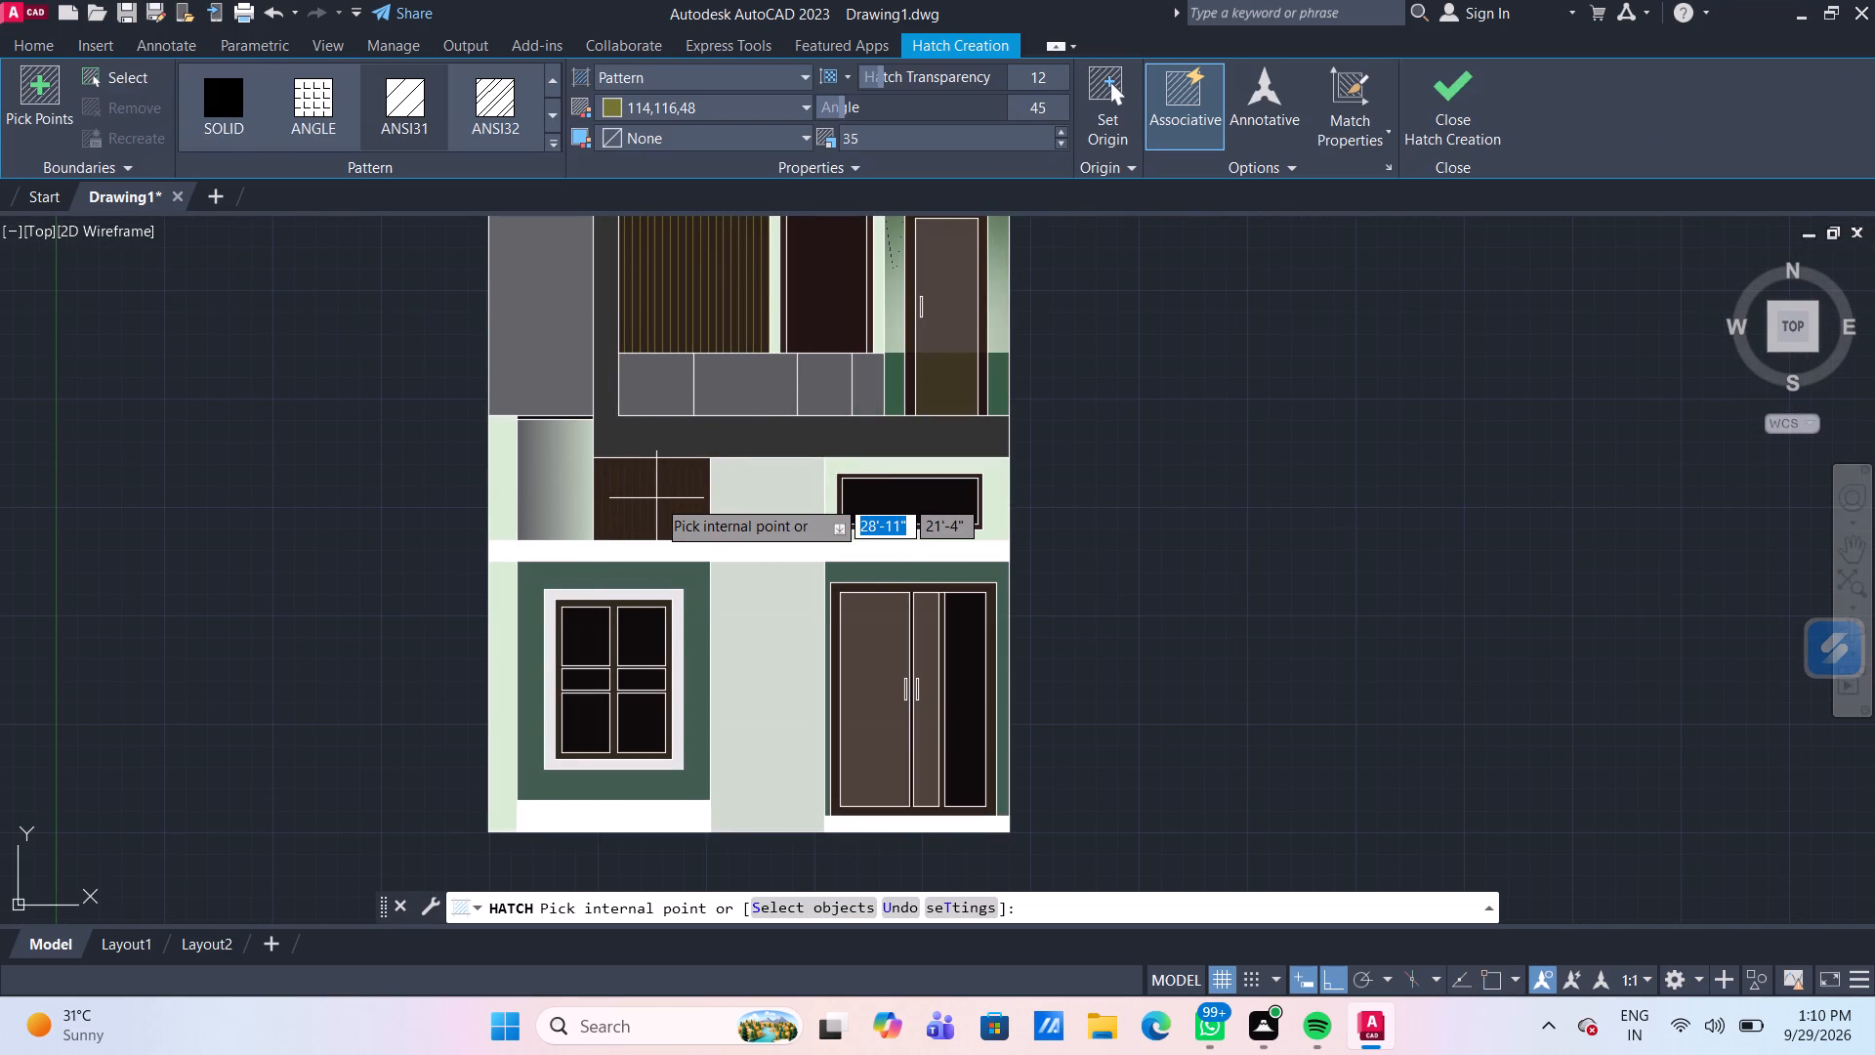
pyautogui.click(656, 498)
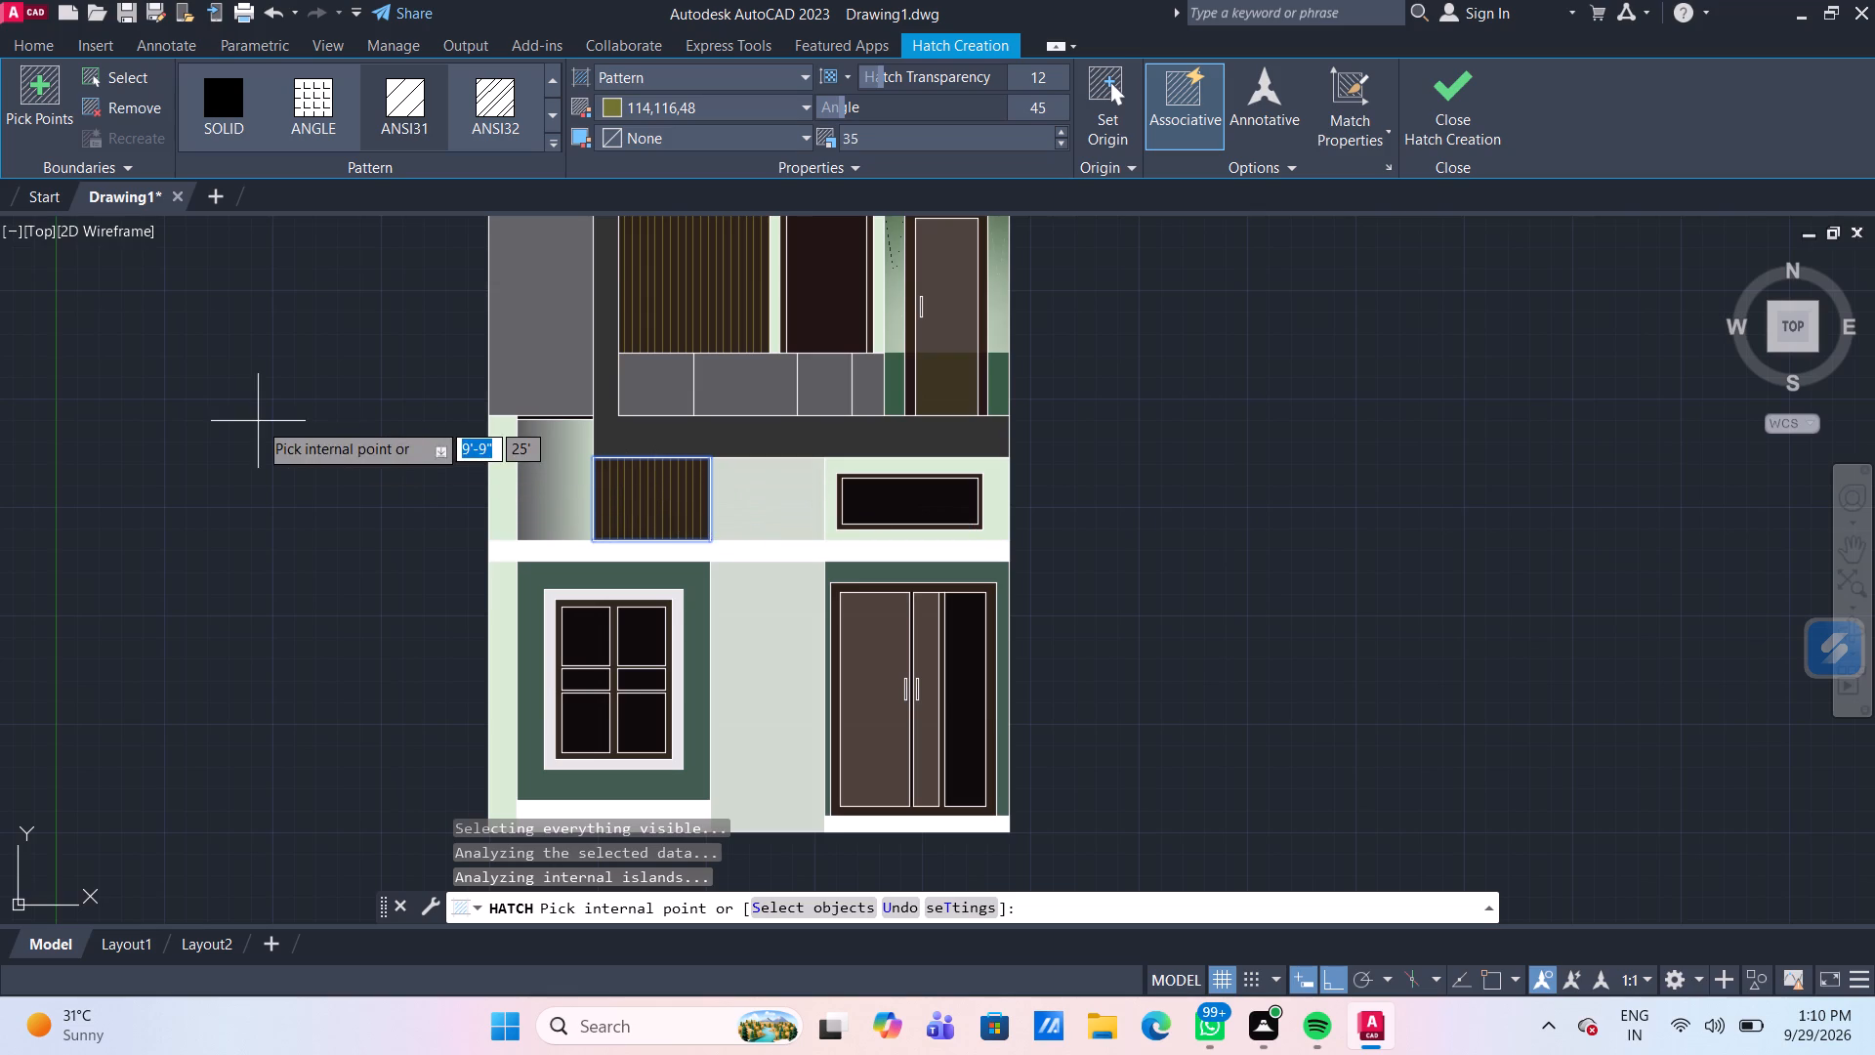
pyautogui.press('Return')
# Examine the coloured elevation, from the upper-floor line-patterned panels to the ground-floor window, wall strips and double door.
pyautogui.scroll(-1, 258, 421)
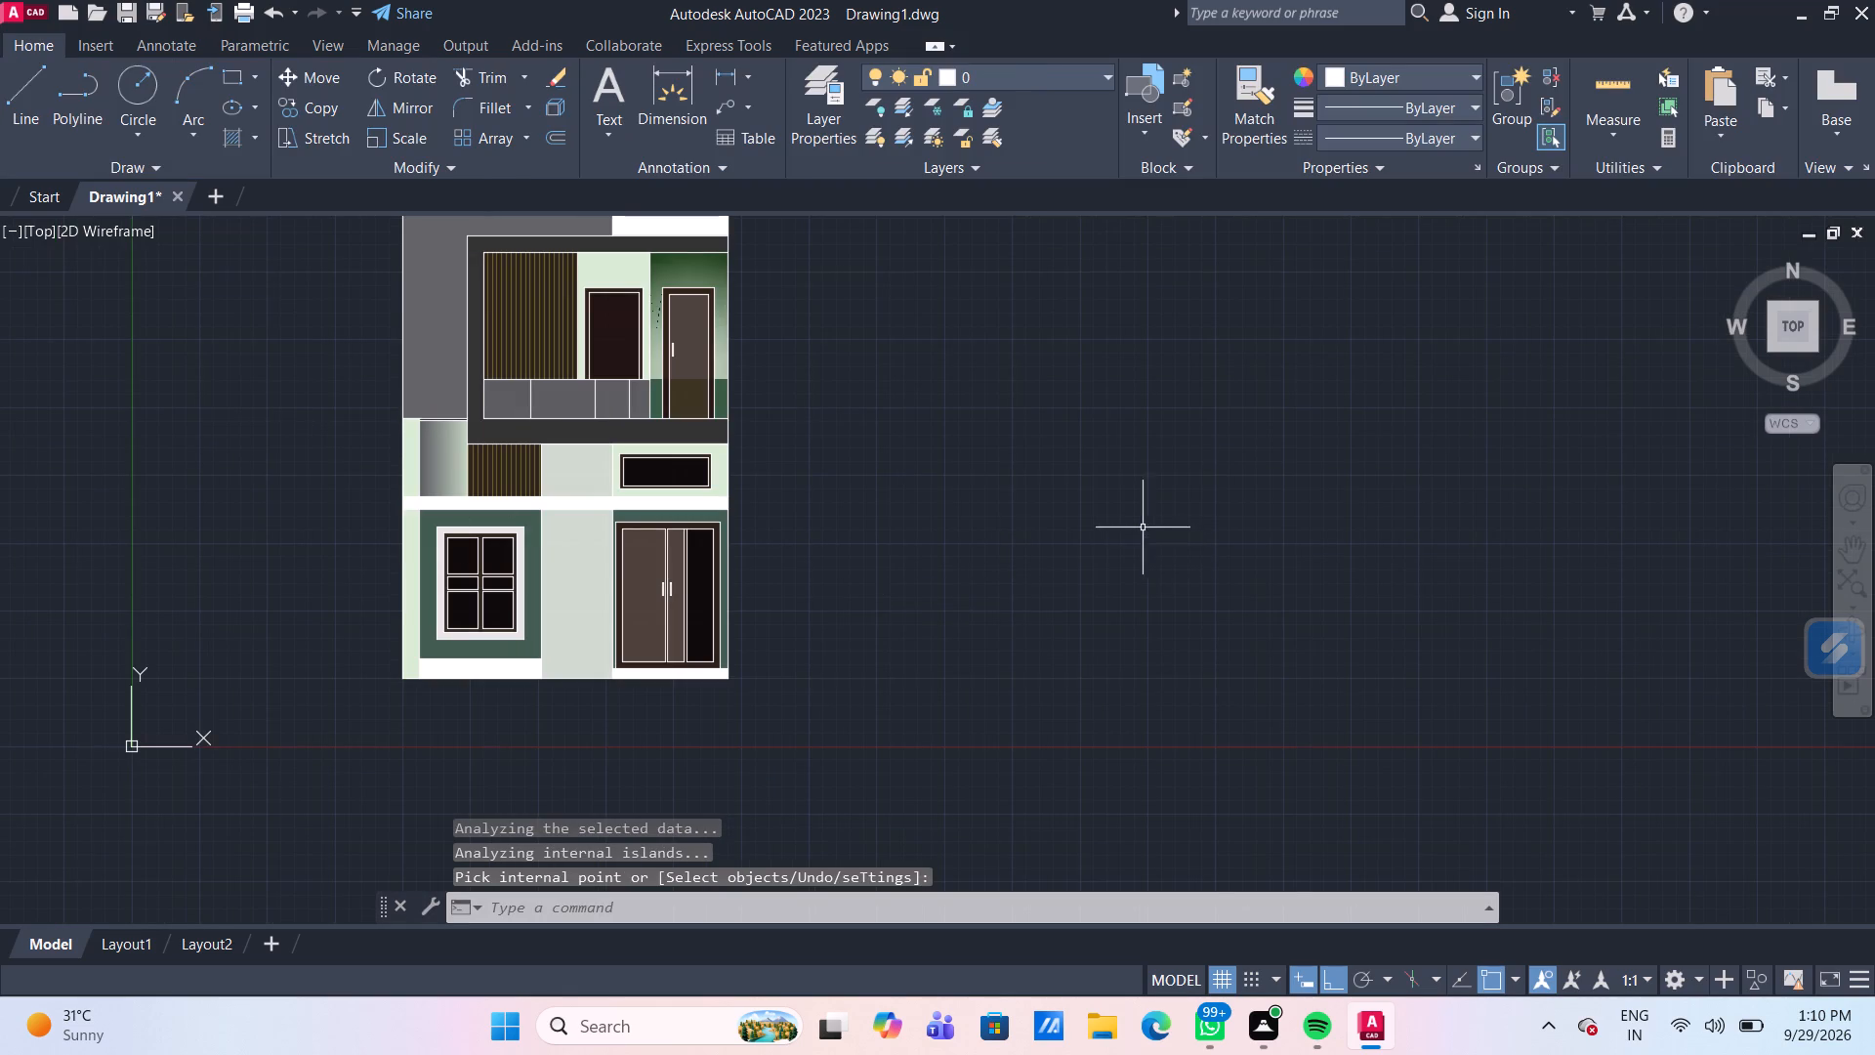
pyautogui.scroll(-3, 1085, 499)
pyautogui.scroll(2, 1088, 504)
pyautogui.scroll(2, 977, 464)
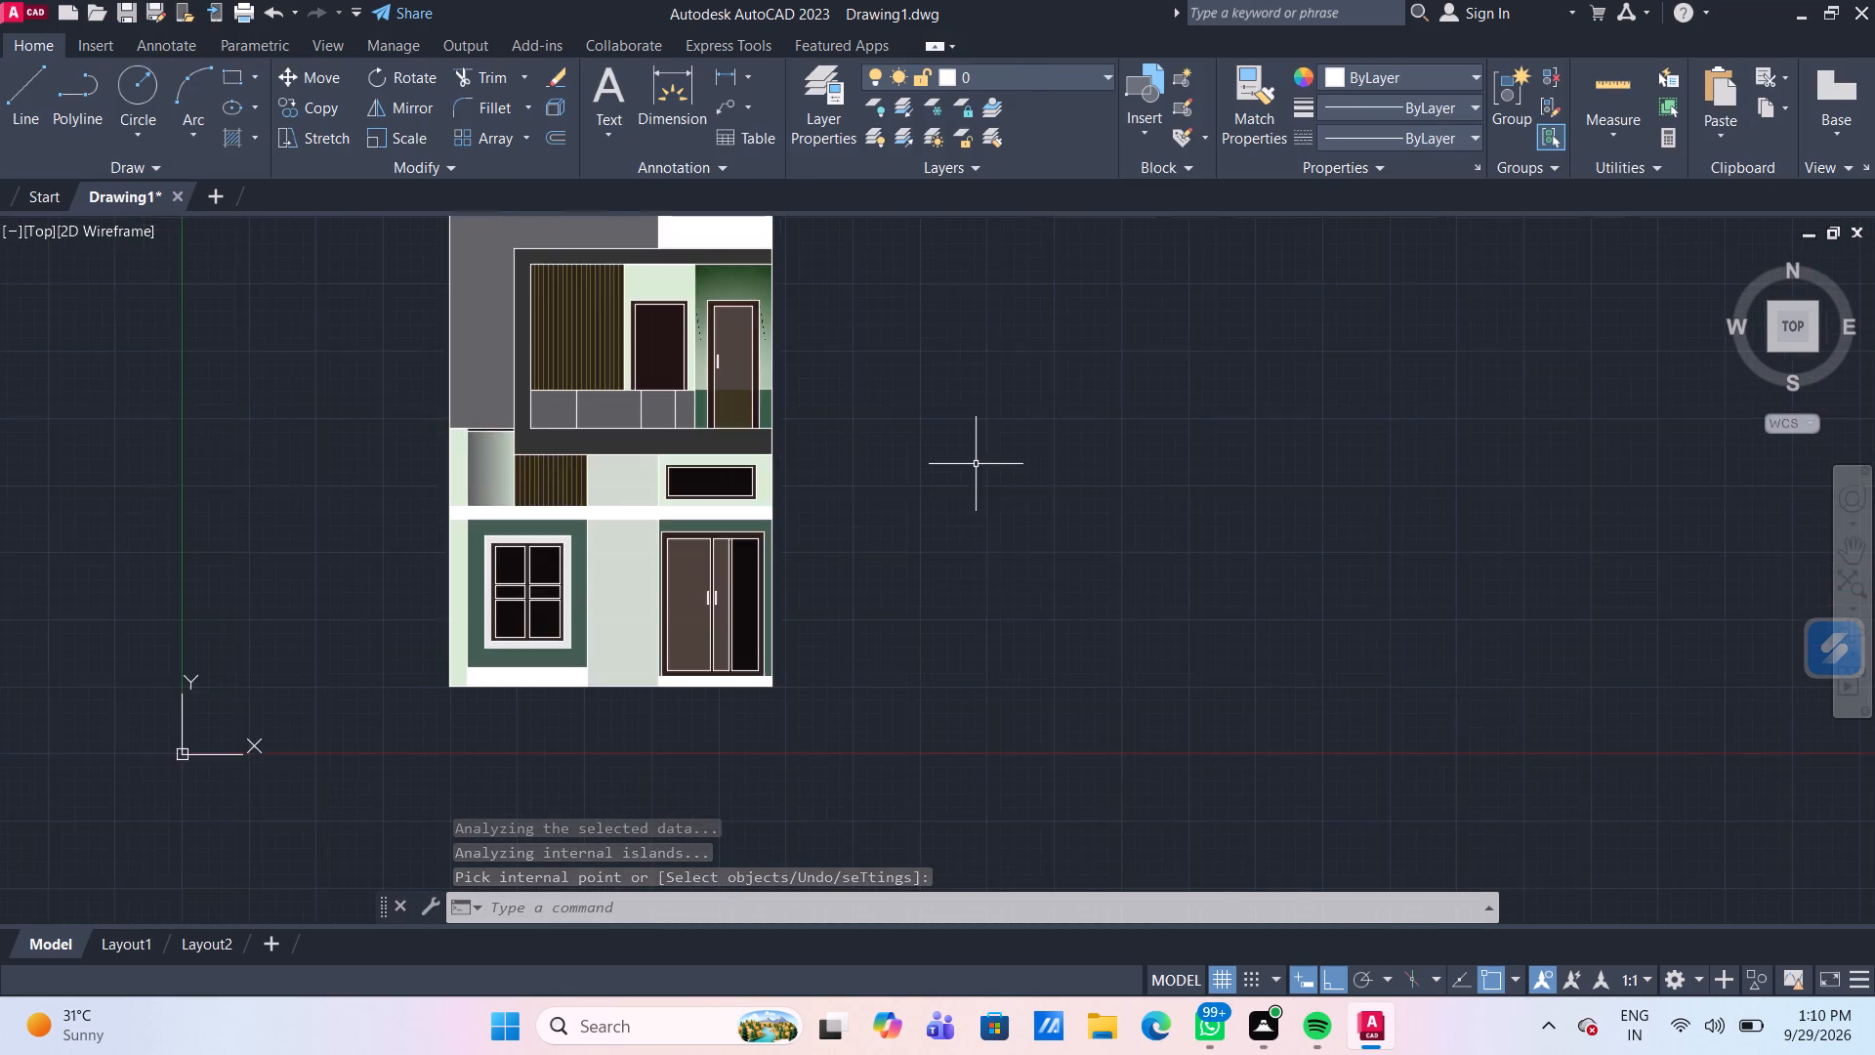
pyautogui.moveTo(977, 464); pyautogui.dragTo(1193, 637, button='middle')
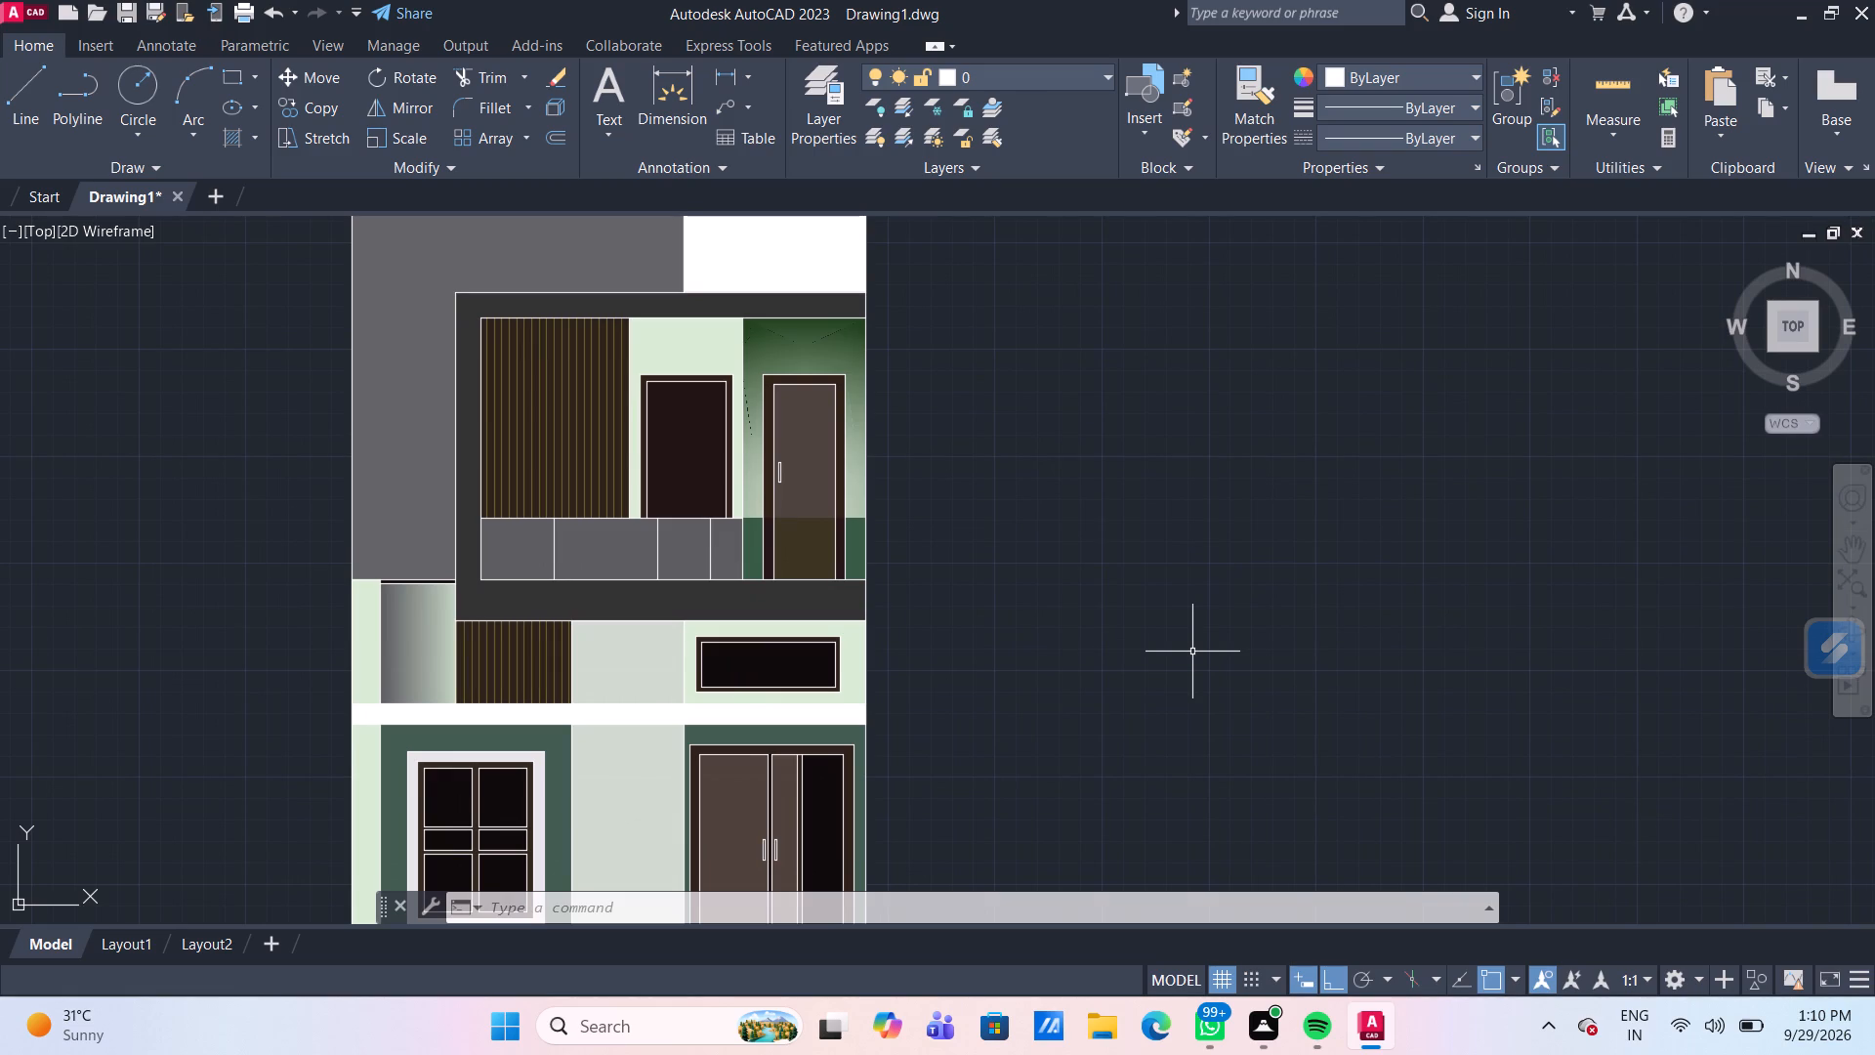
pyautogui.scroll(-1, 1192, 652)
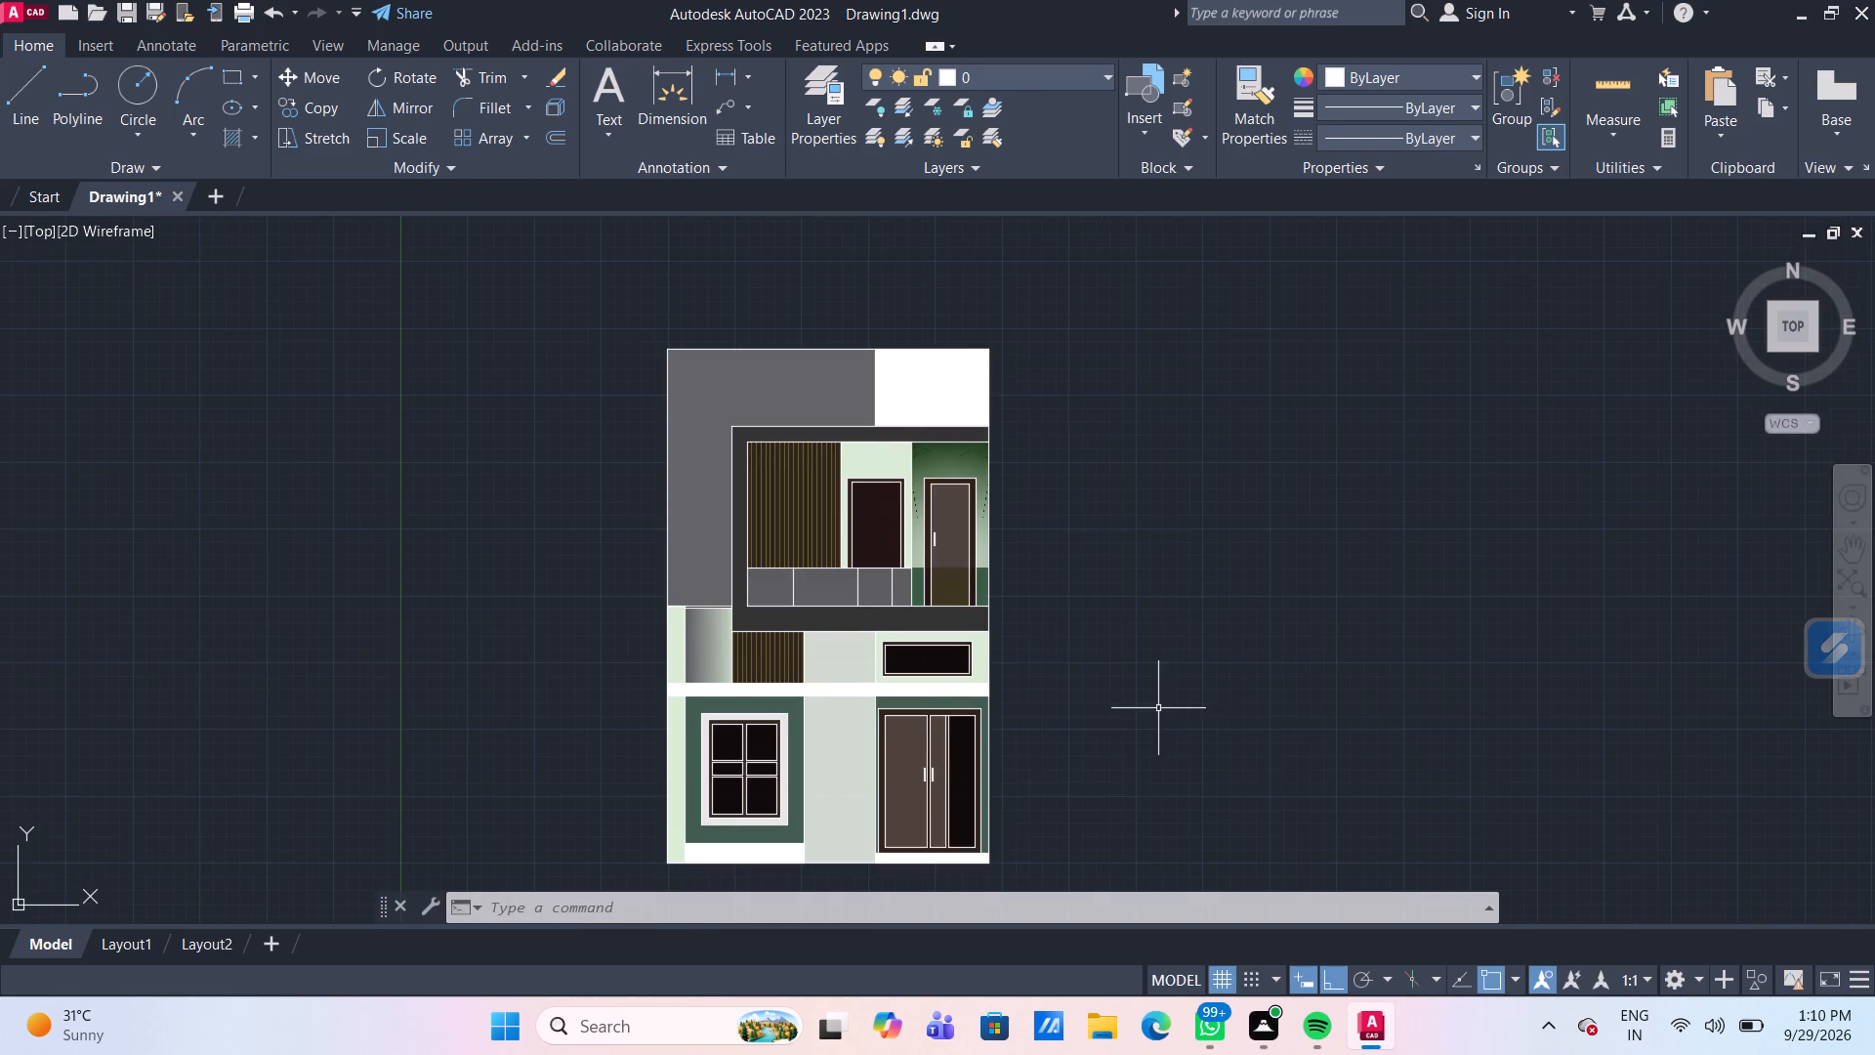
pyautogui.moveTo(1151, 700); pyautogui.dragTo(1105, 536, button='middle')
pyautogui.scroll(2, 742, 580)
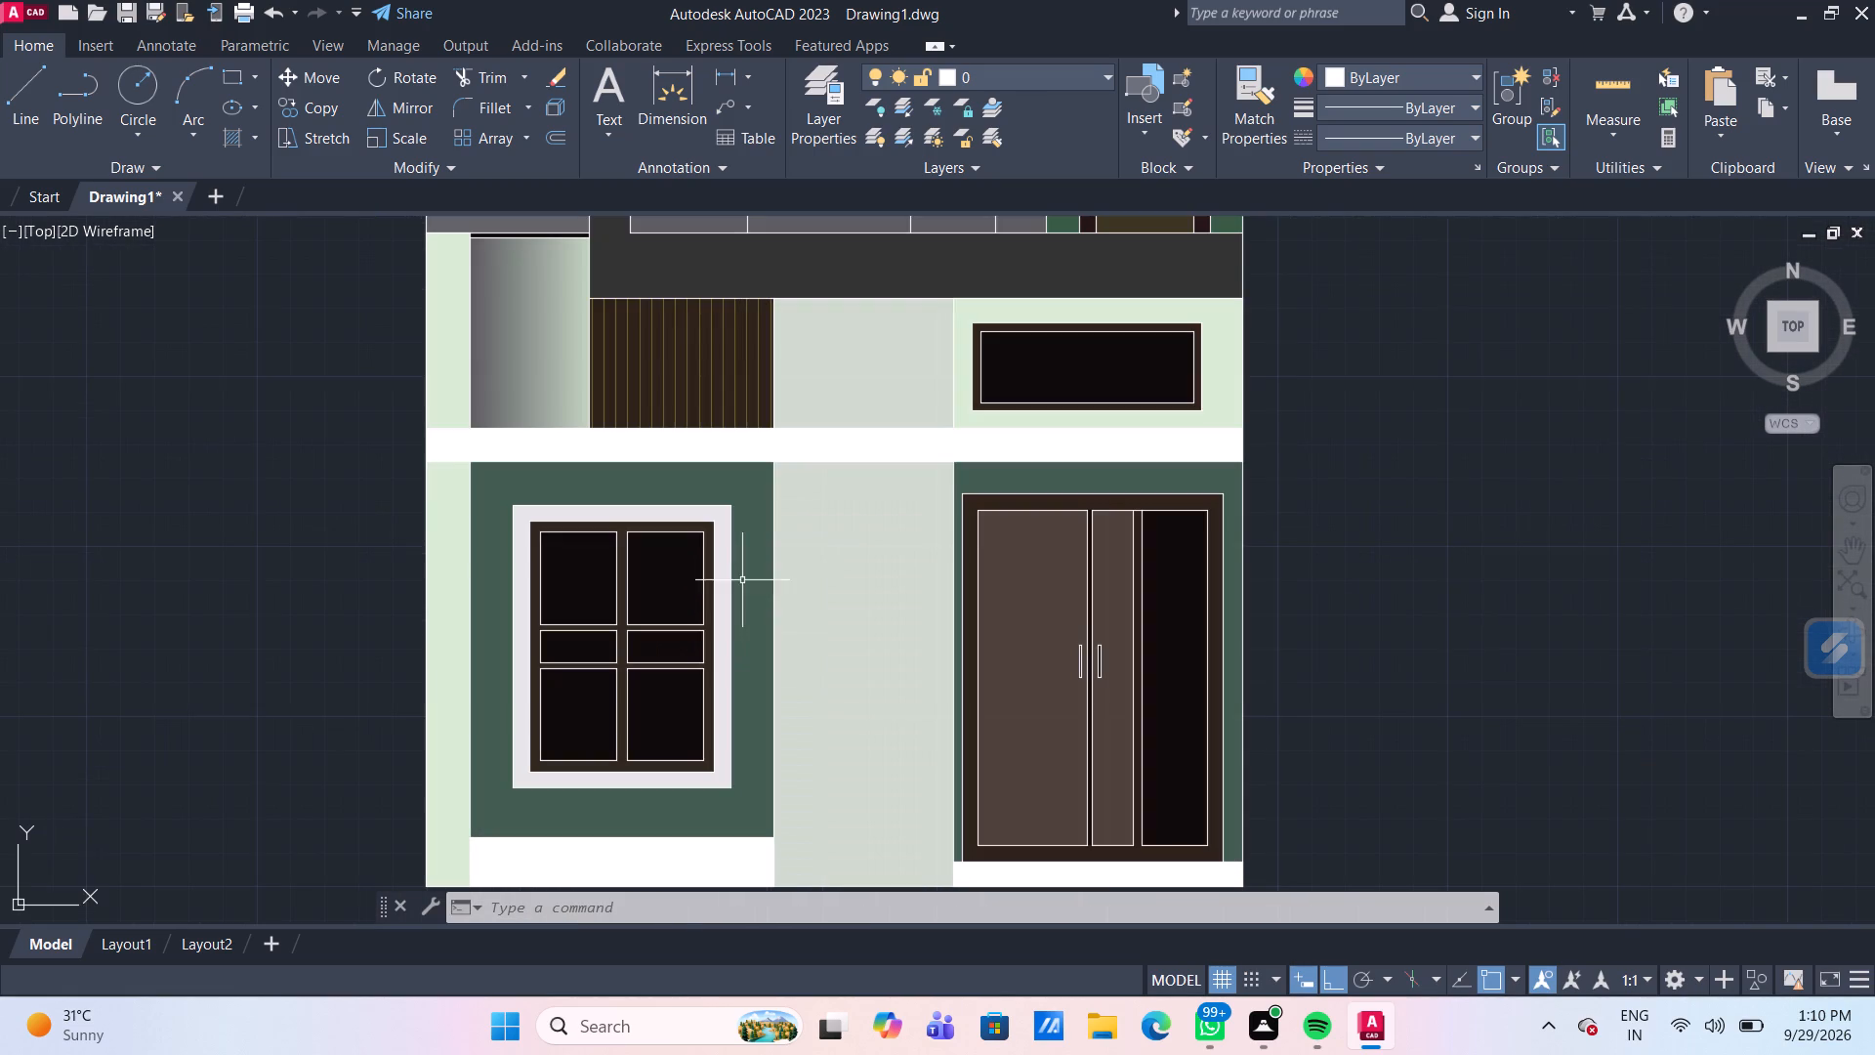
pyautogui.moveTo(841, 660); pyautogui.dragTo(824, 578, button='middle')
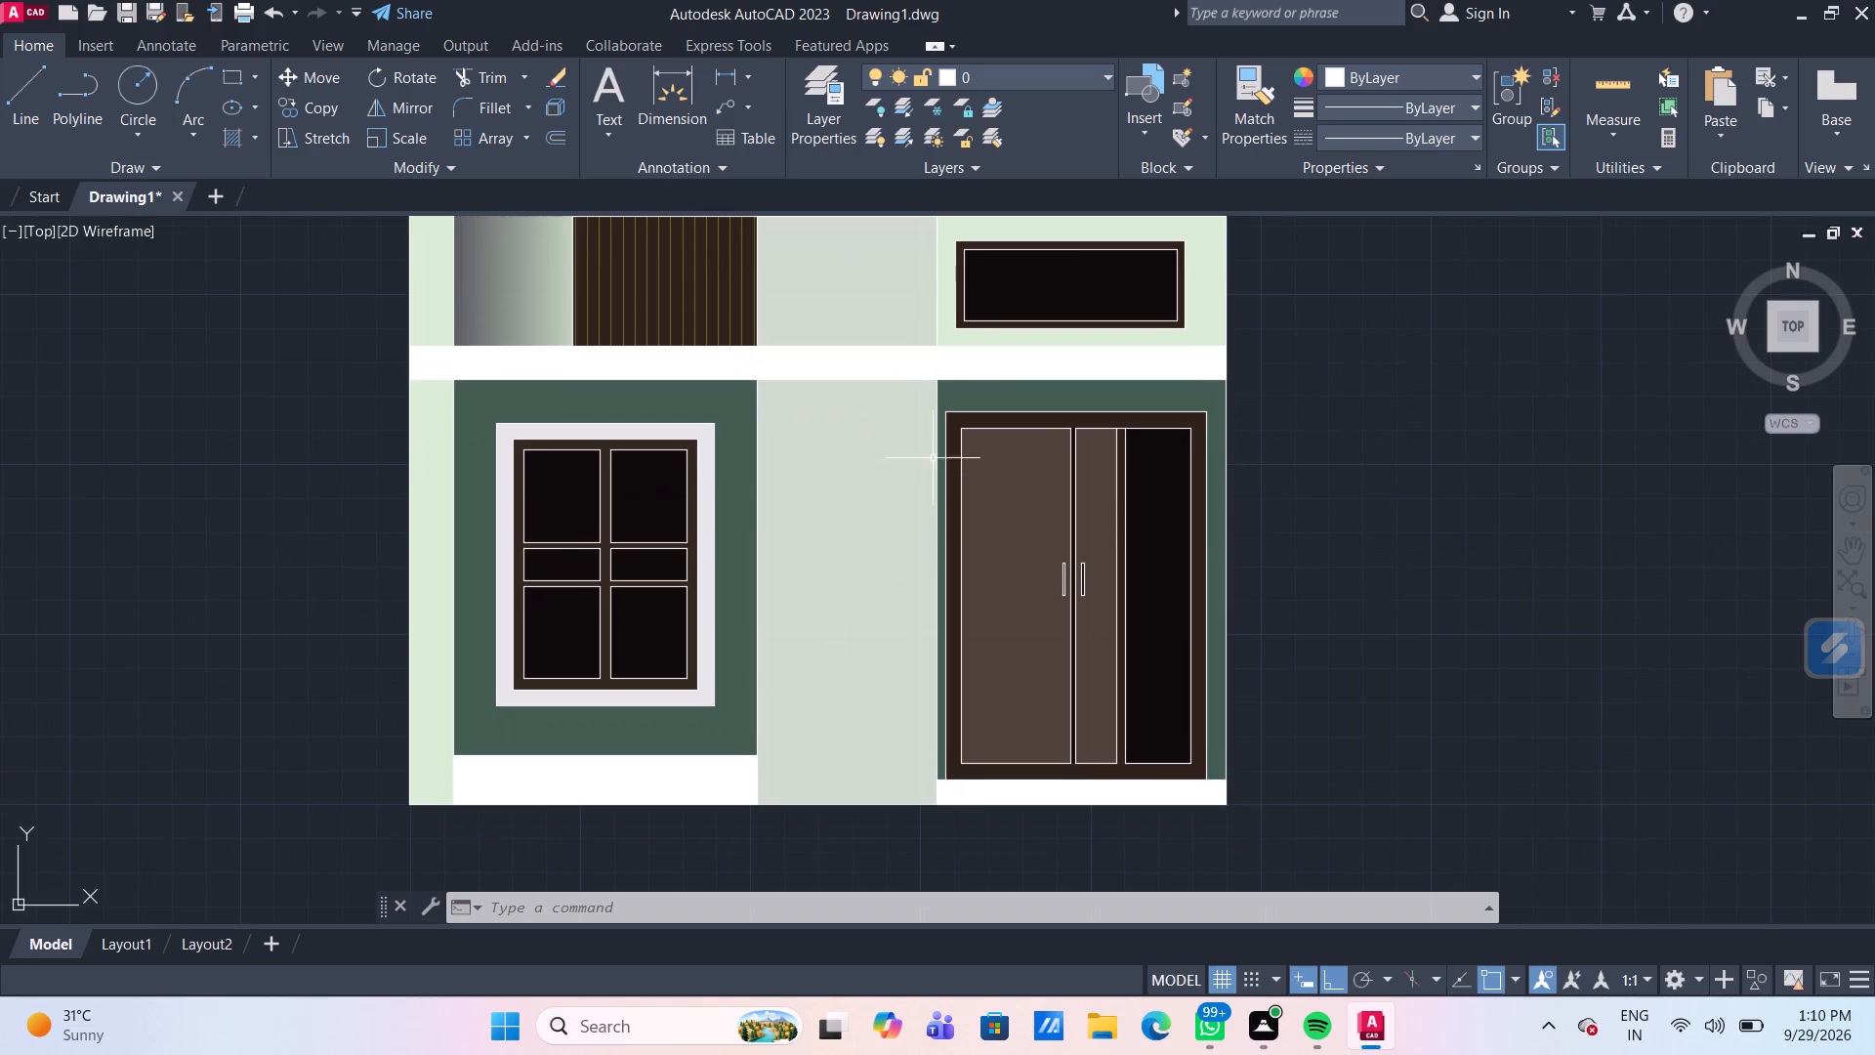
pyautogui.scroll(-1, 804, 290)
pyautogui.moveTo(814, 295); pyautogui.dragTo(692, 402, button='middle')
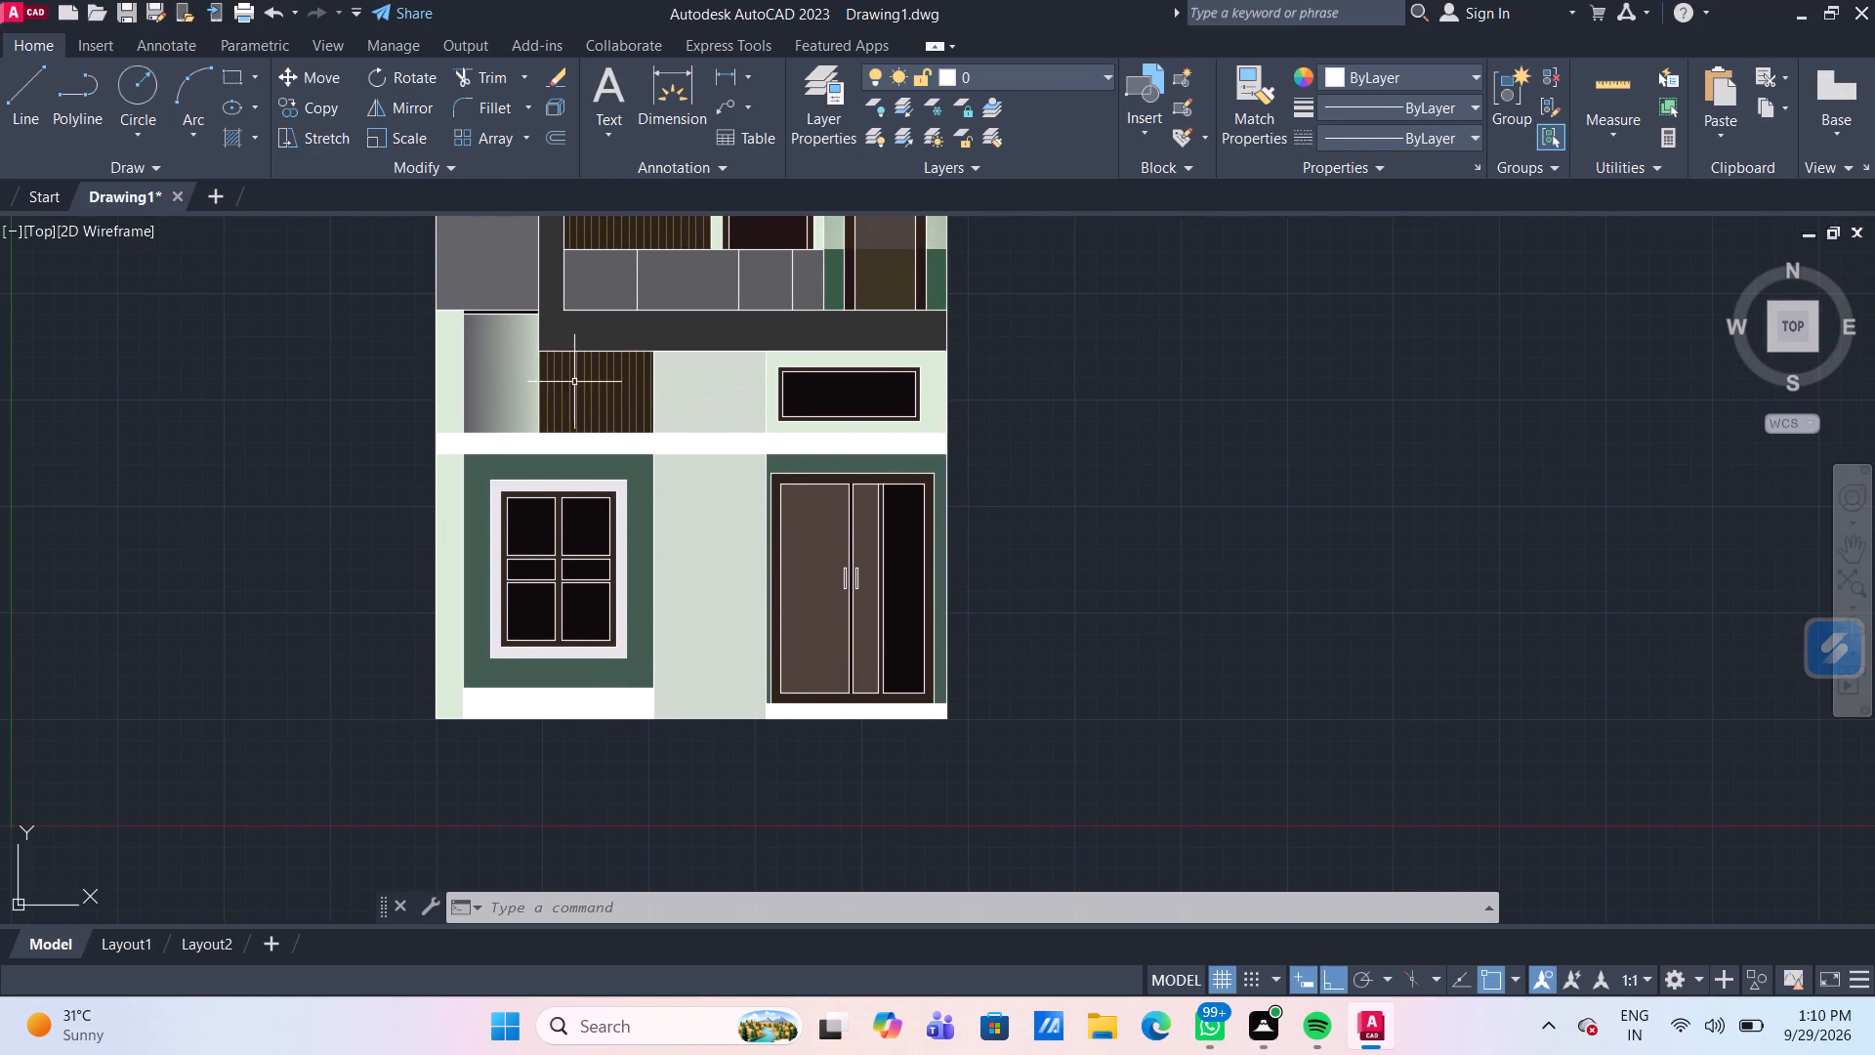
# Start a new hatch and look through the available hatch patterns, from the ANSI and AR sets to the gradients and ZIGZAG.
pyautogui.click(226, 140)
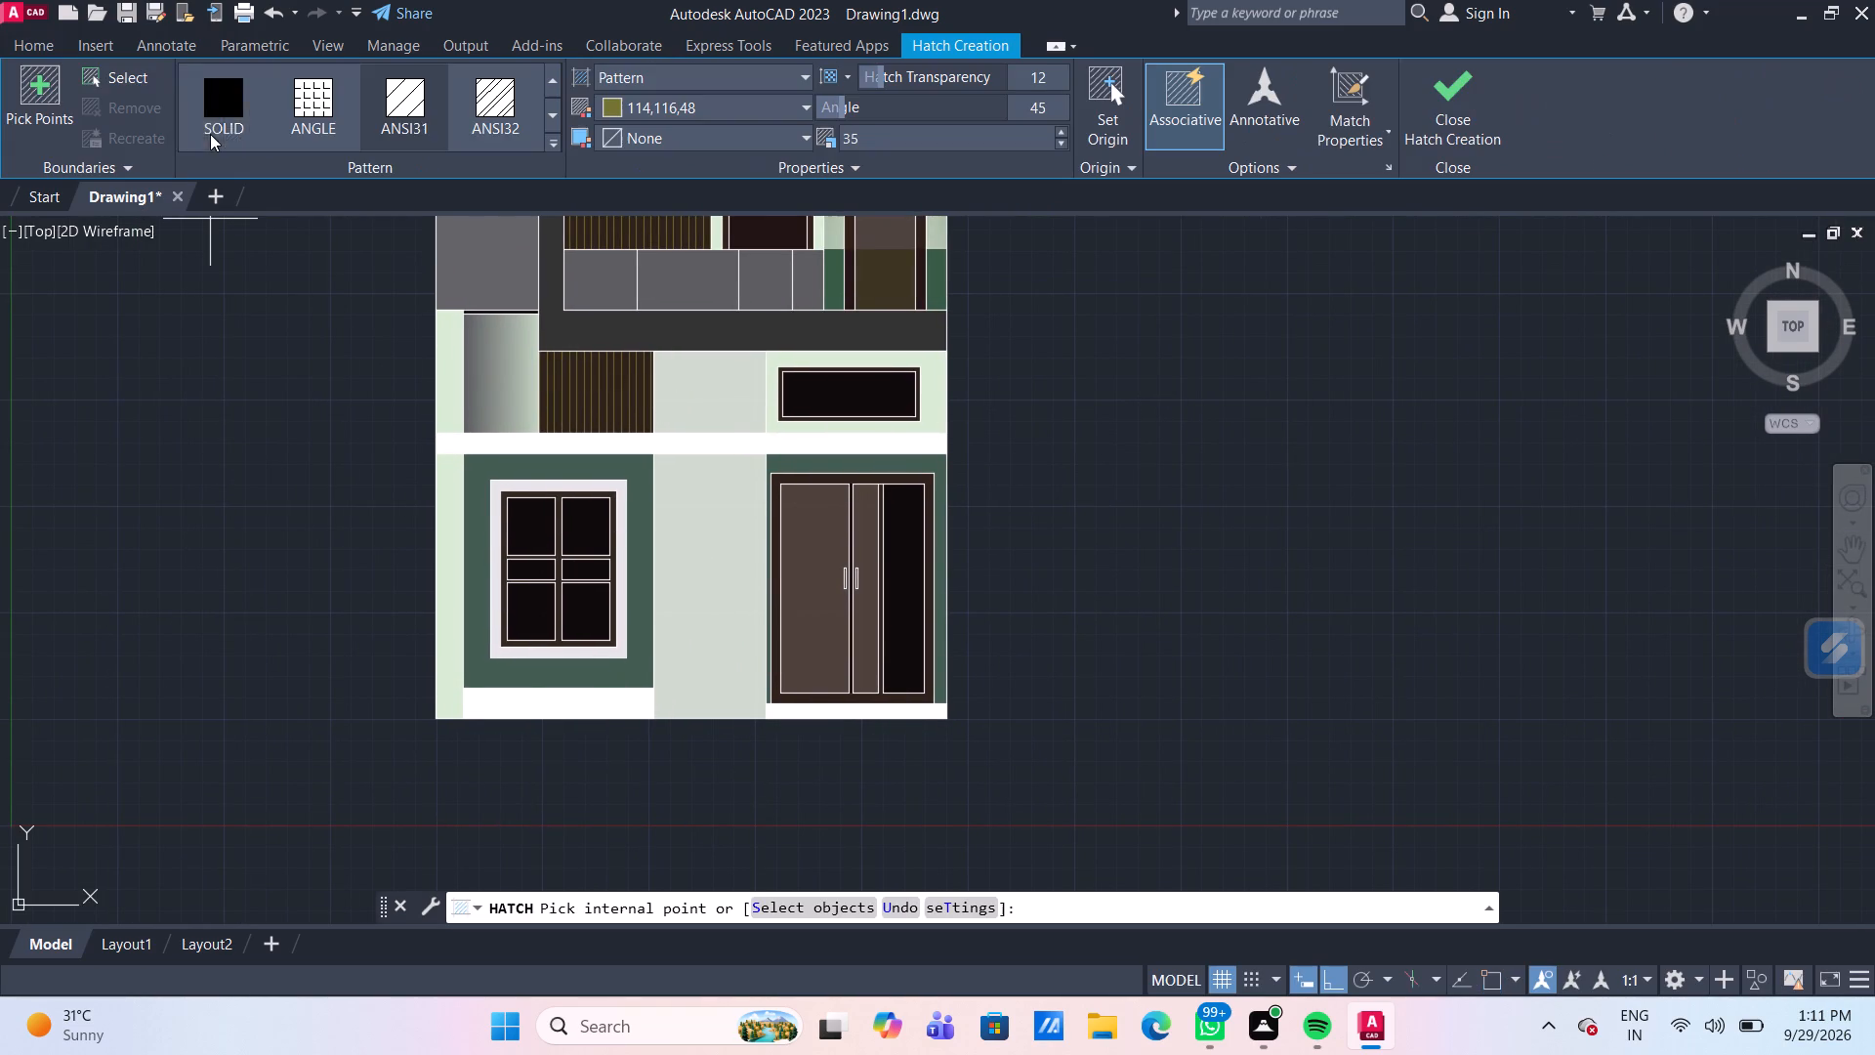
pyautogui.click(556, 118)
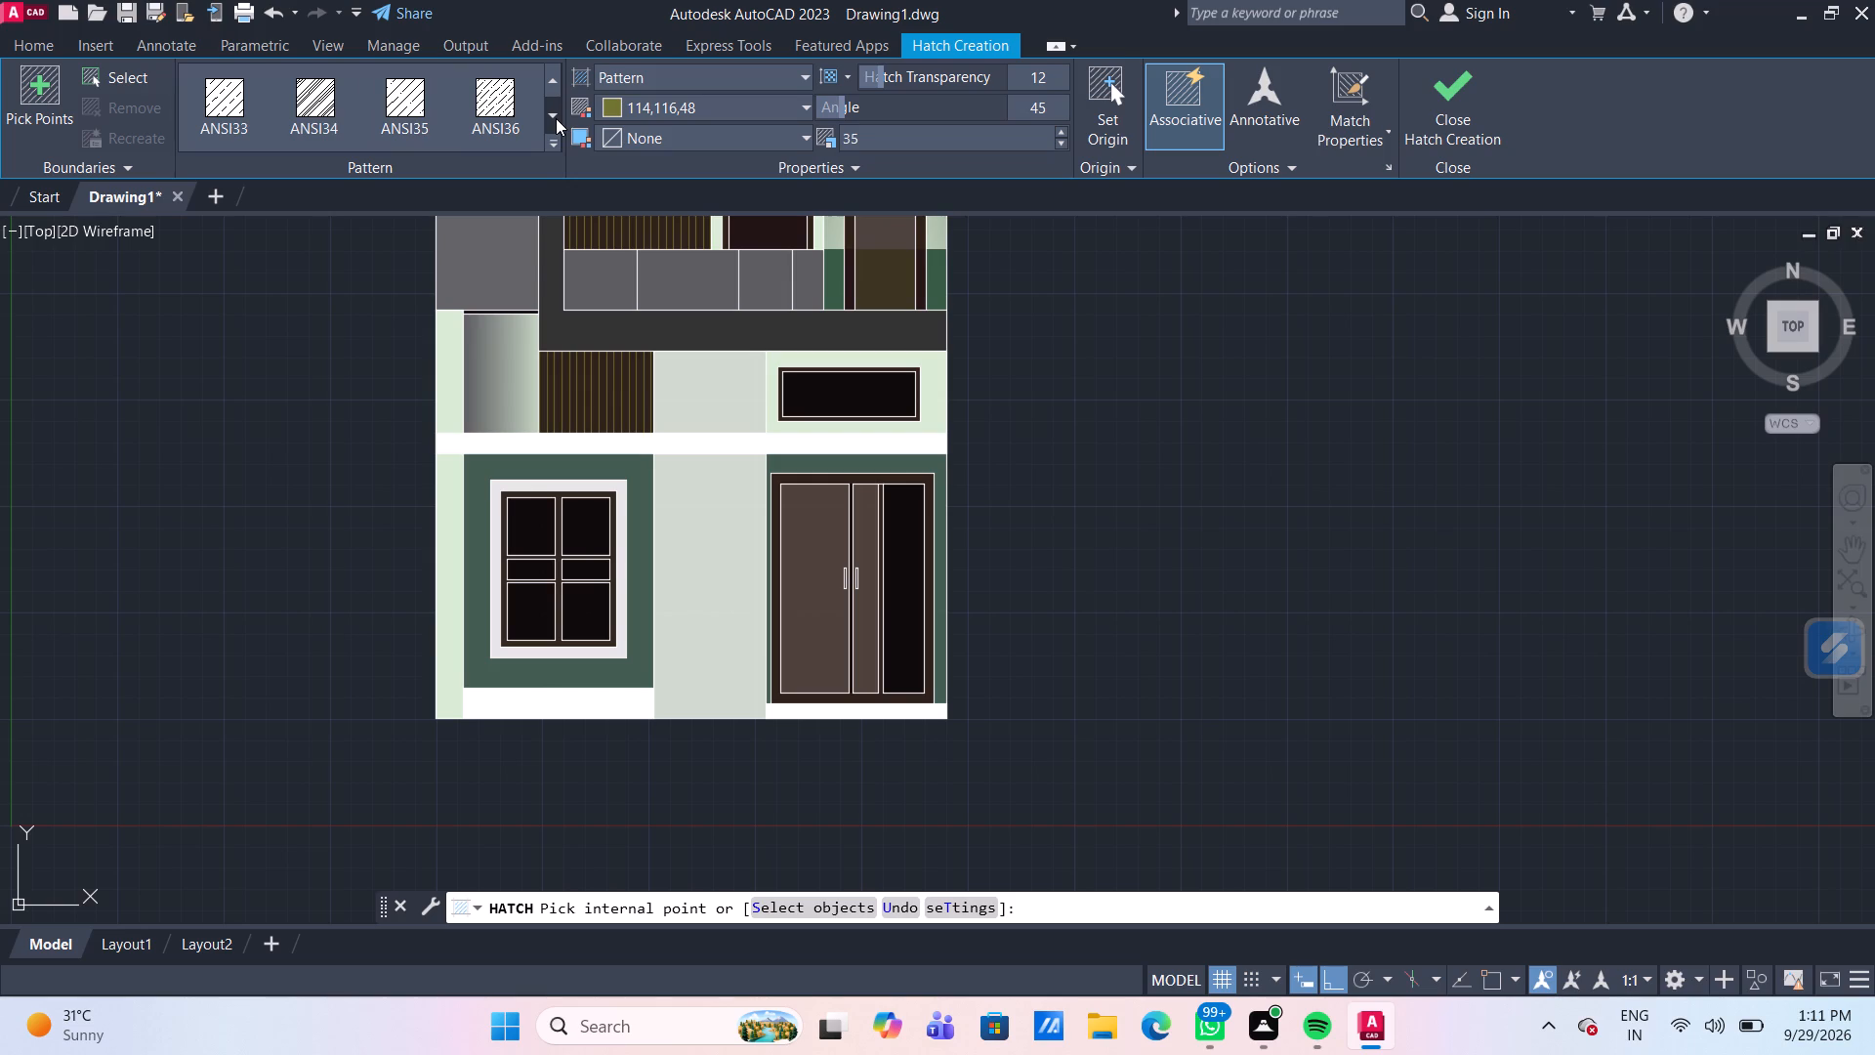
pyautogui.click(556, 118)
pyautogui.click(556, 118)
pyautogui.click(556, 118)
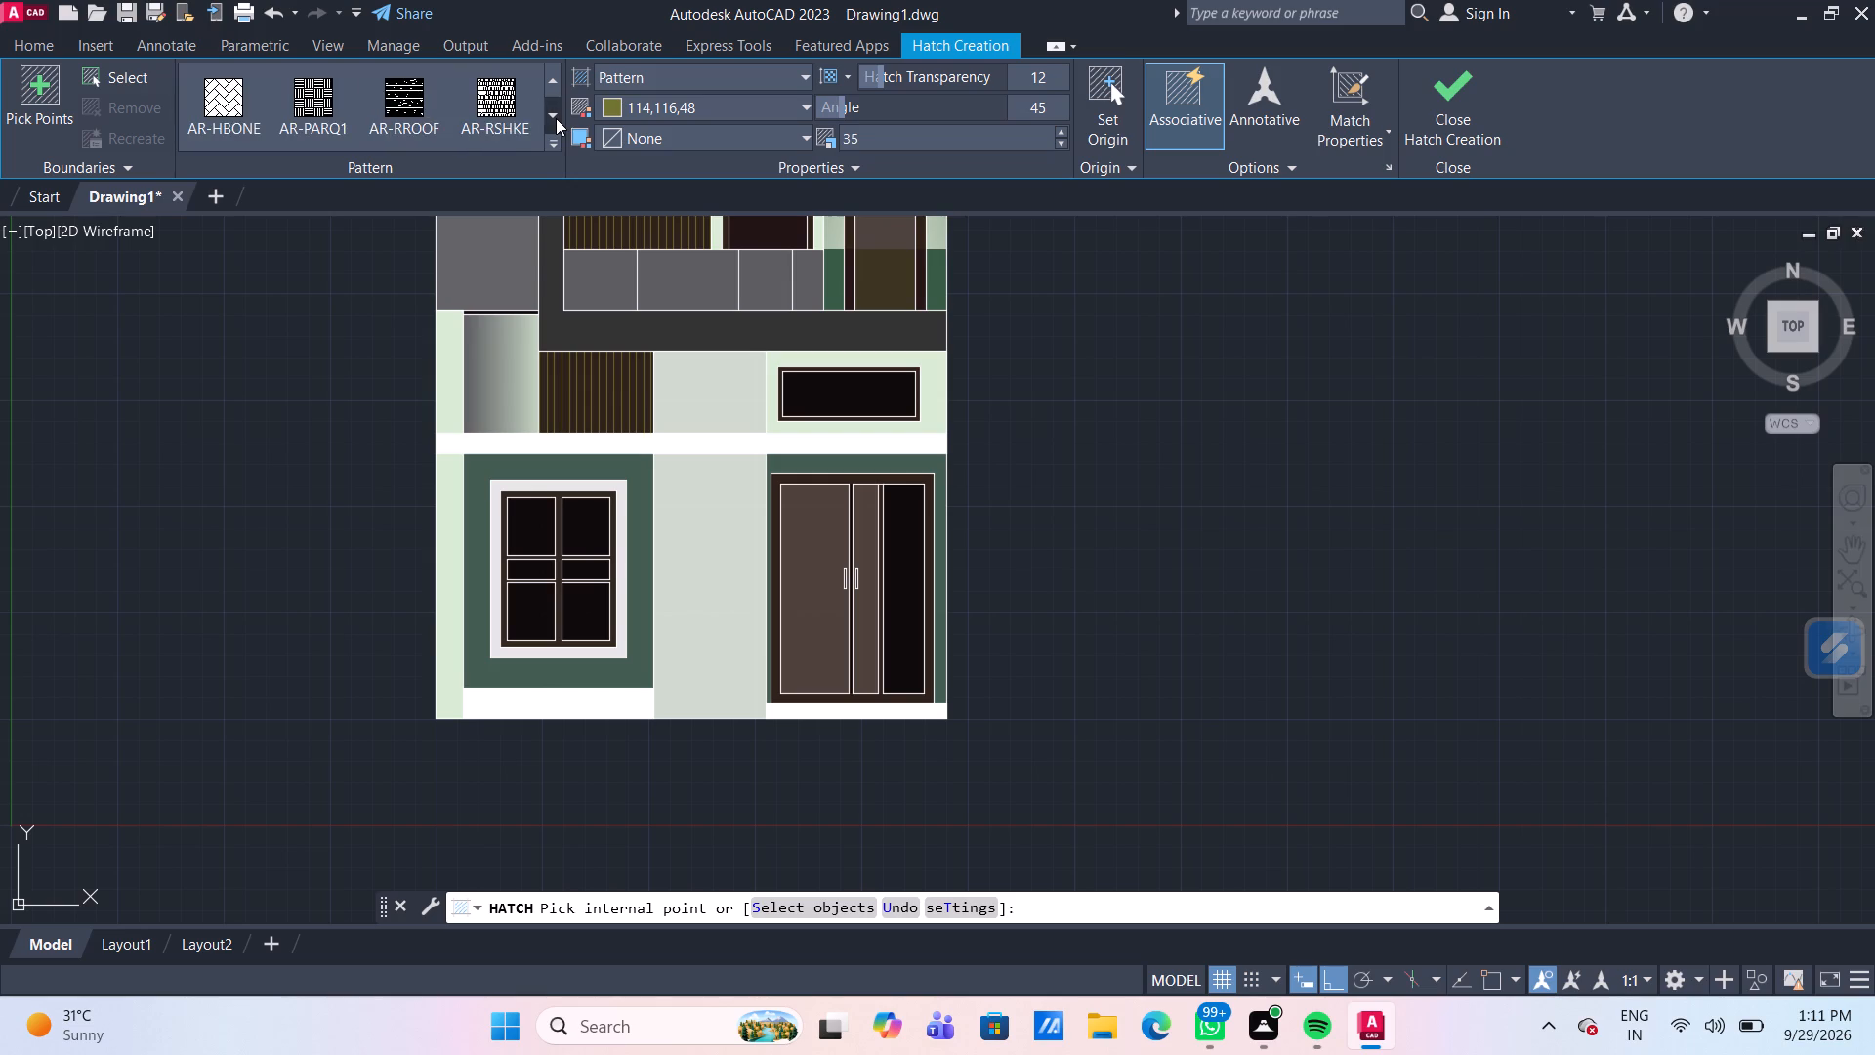
pyautogui.click(556, 118)
pyautogui.click(556, 118)
pyautogui.click(556, 118)
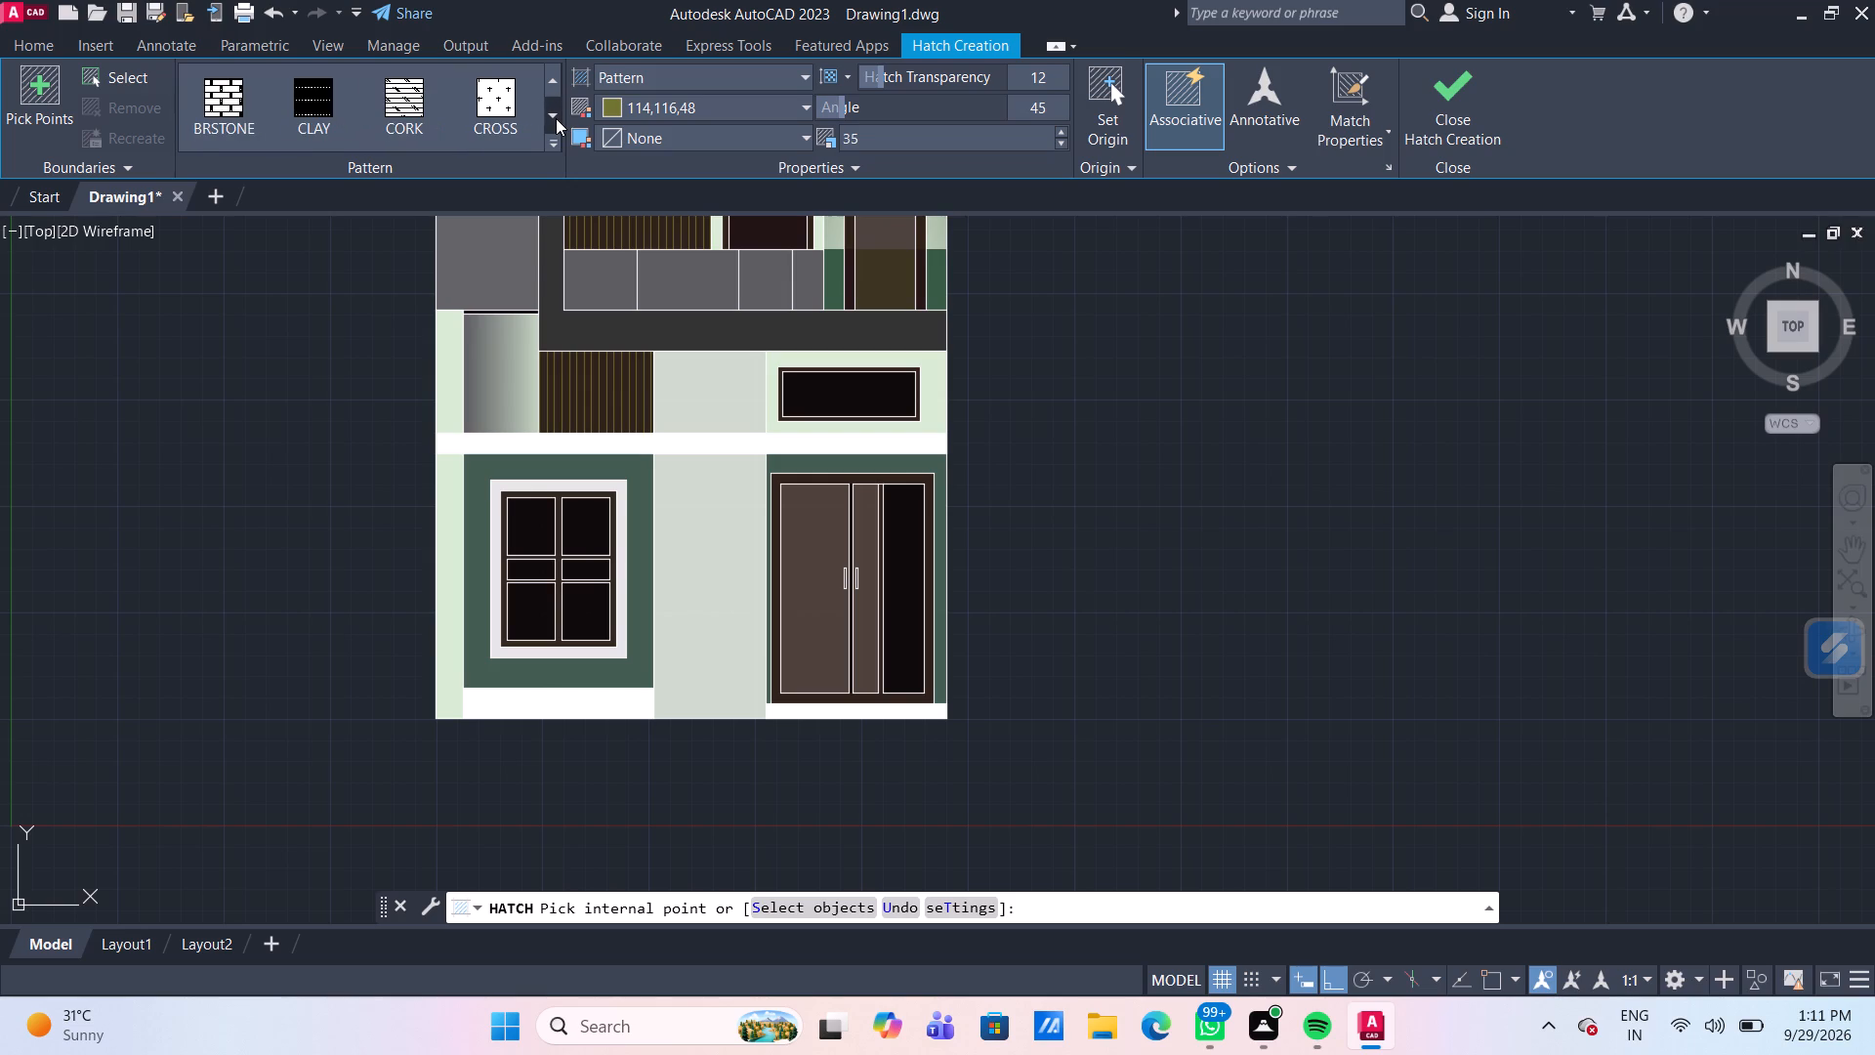
pyautogui.click(556, 118)
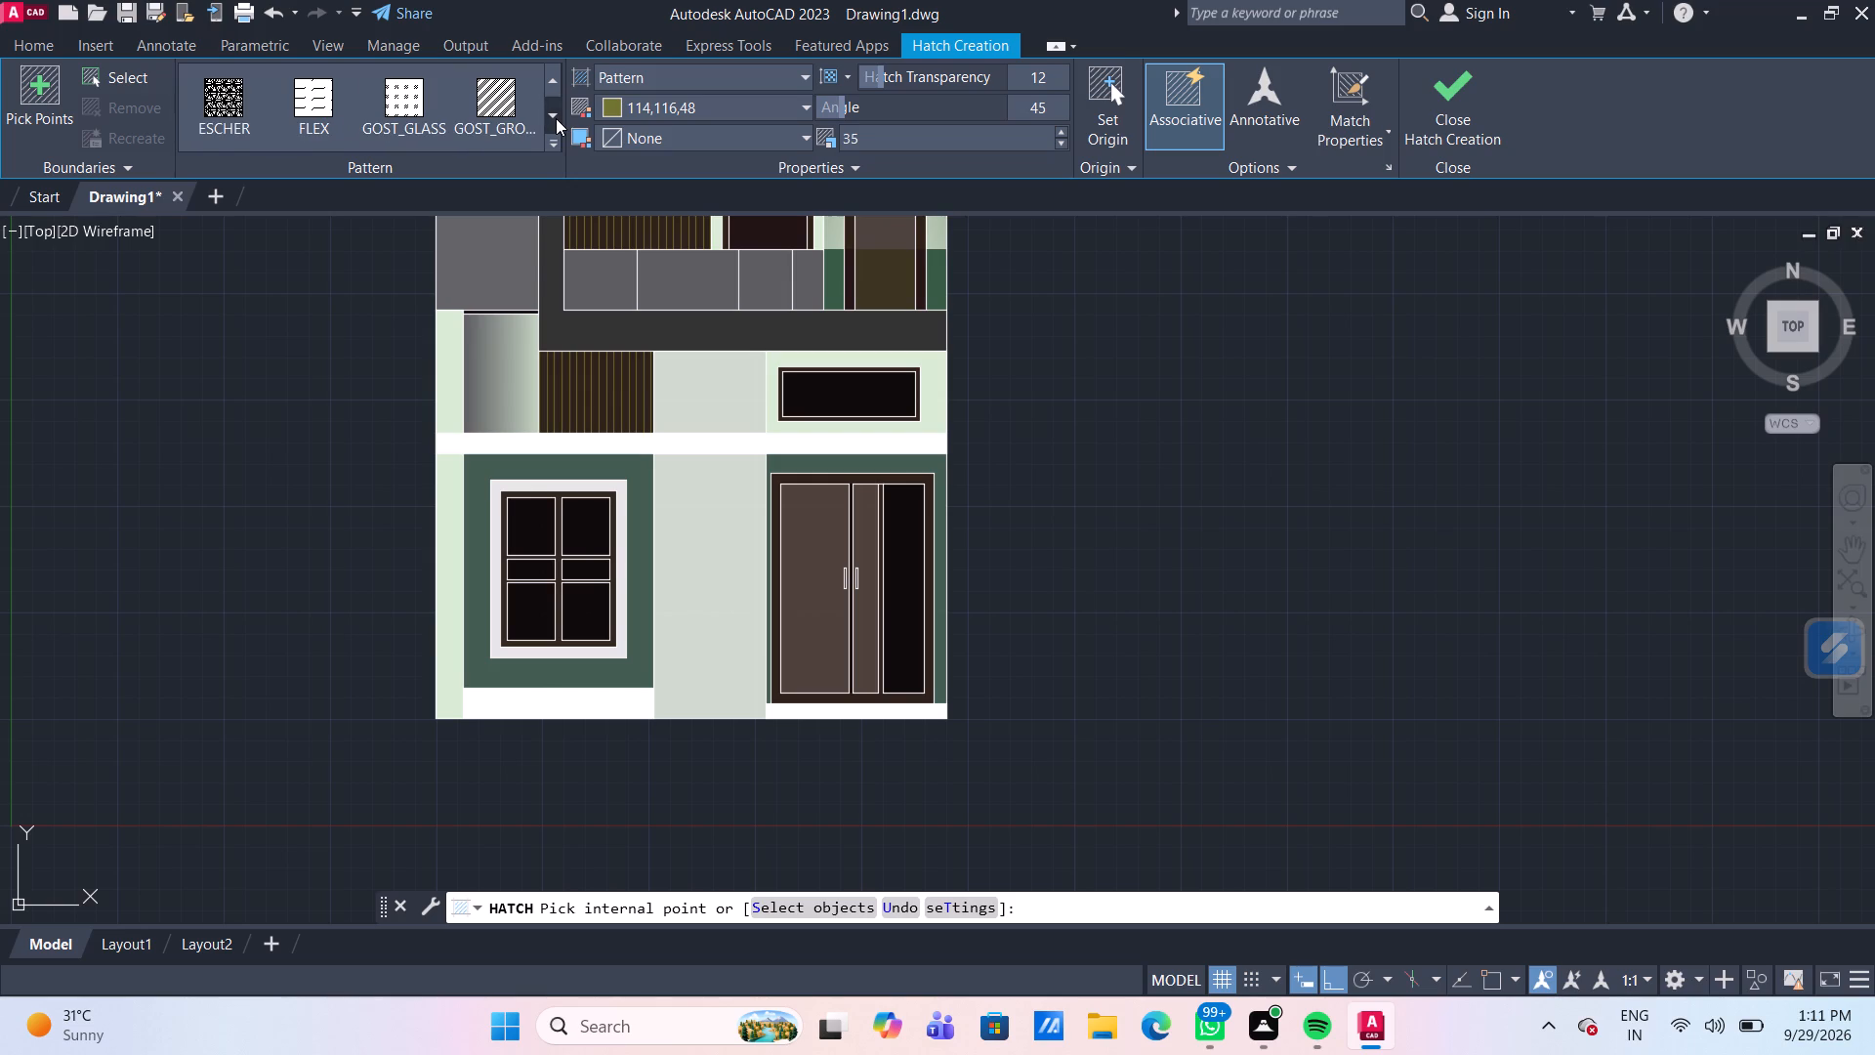
pyautogui.click(556, 118)
pyautogui.click(556, 118)
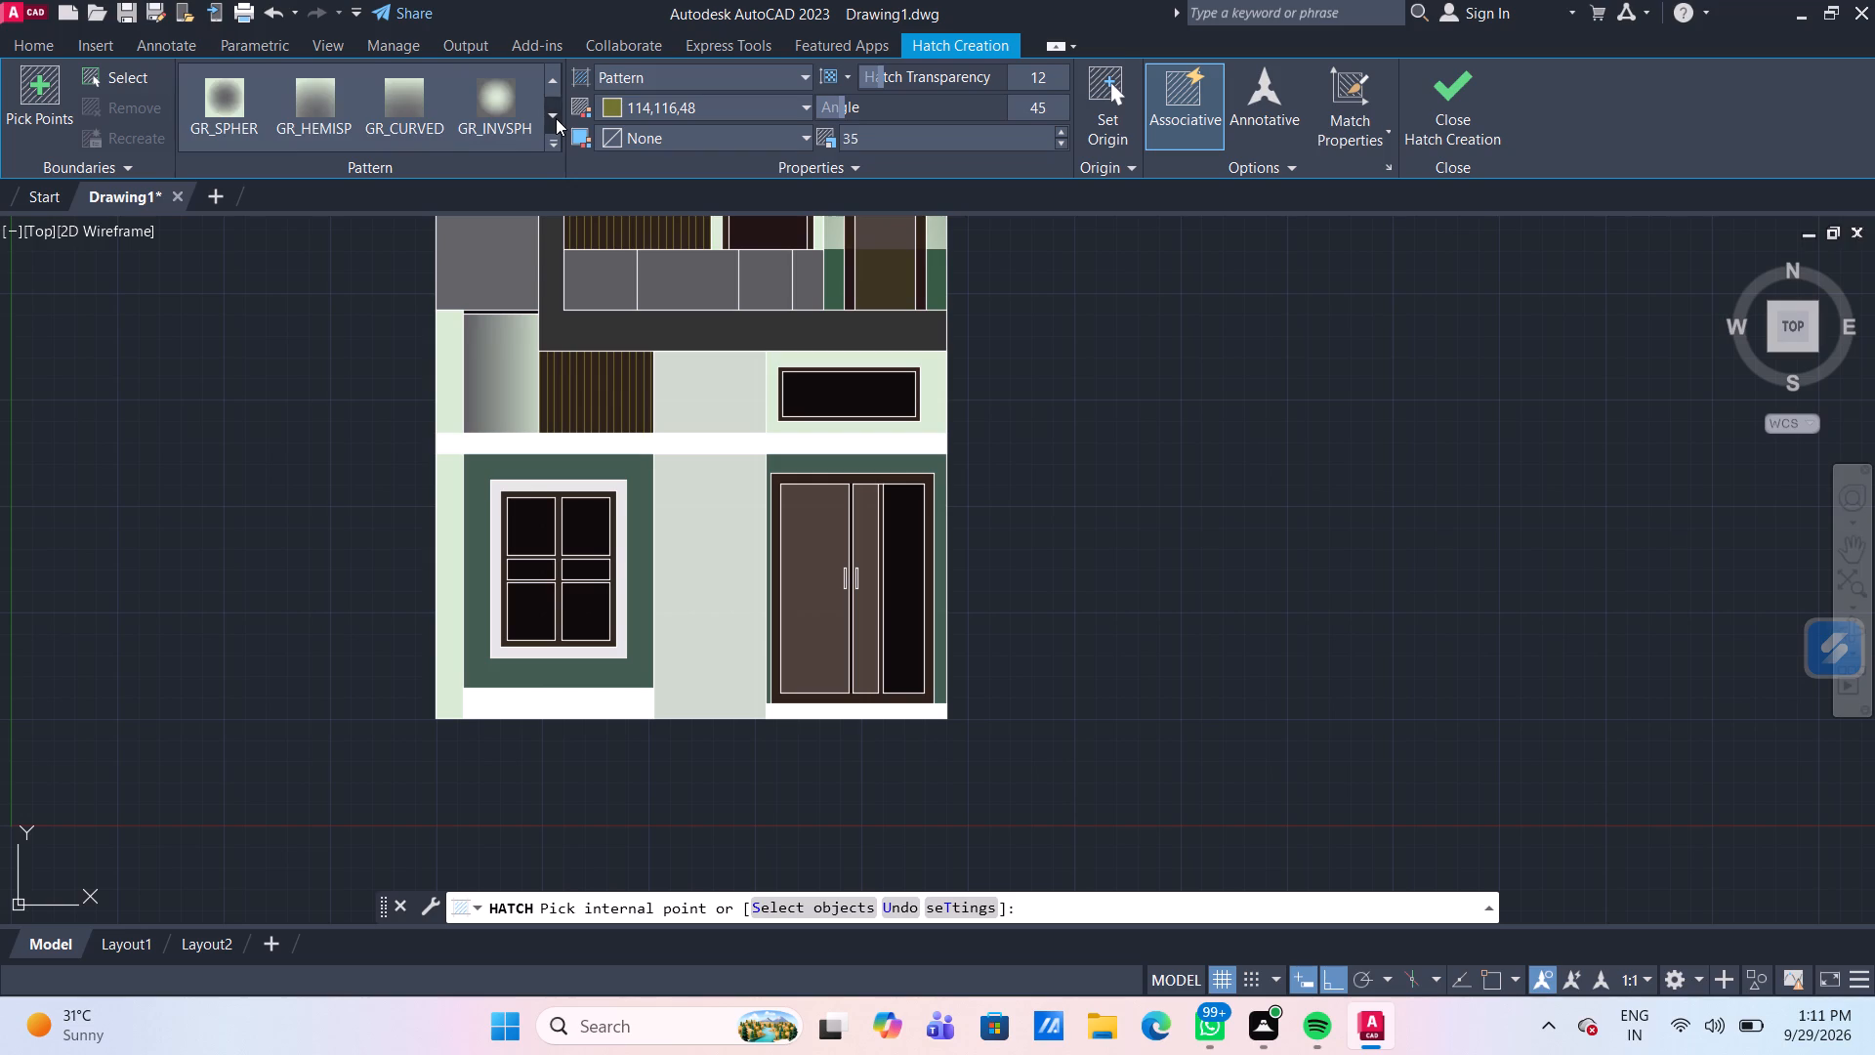
pyautogui.click(556, 118)
pyautogui.click(556, 118)
pyautogui.click(556, 118)
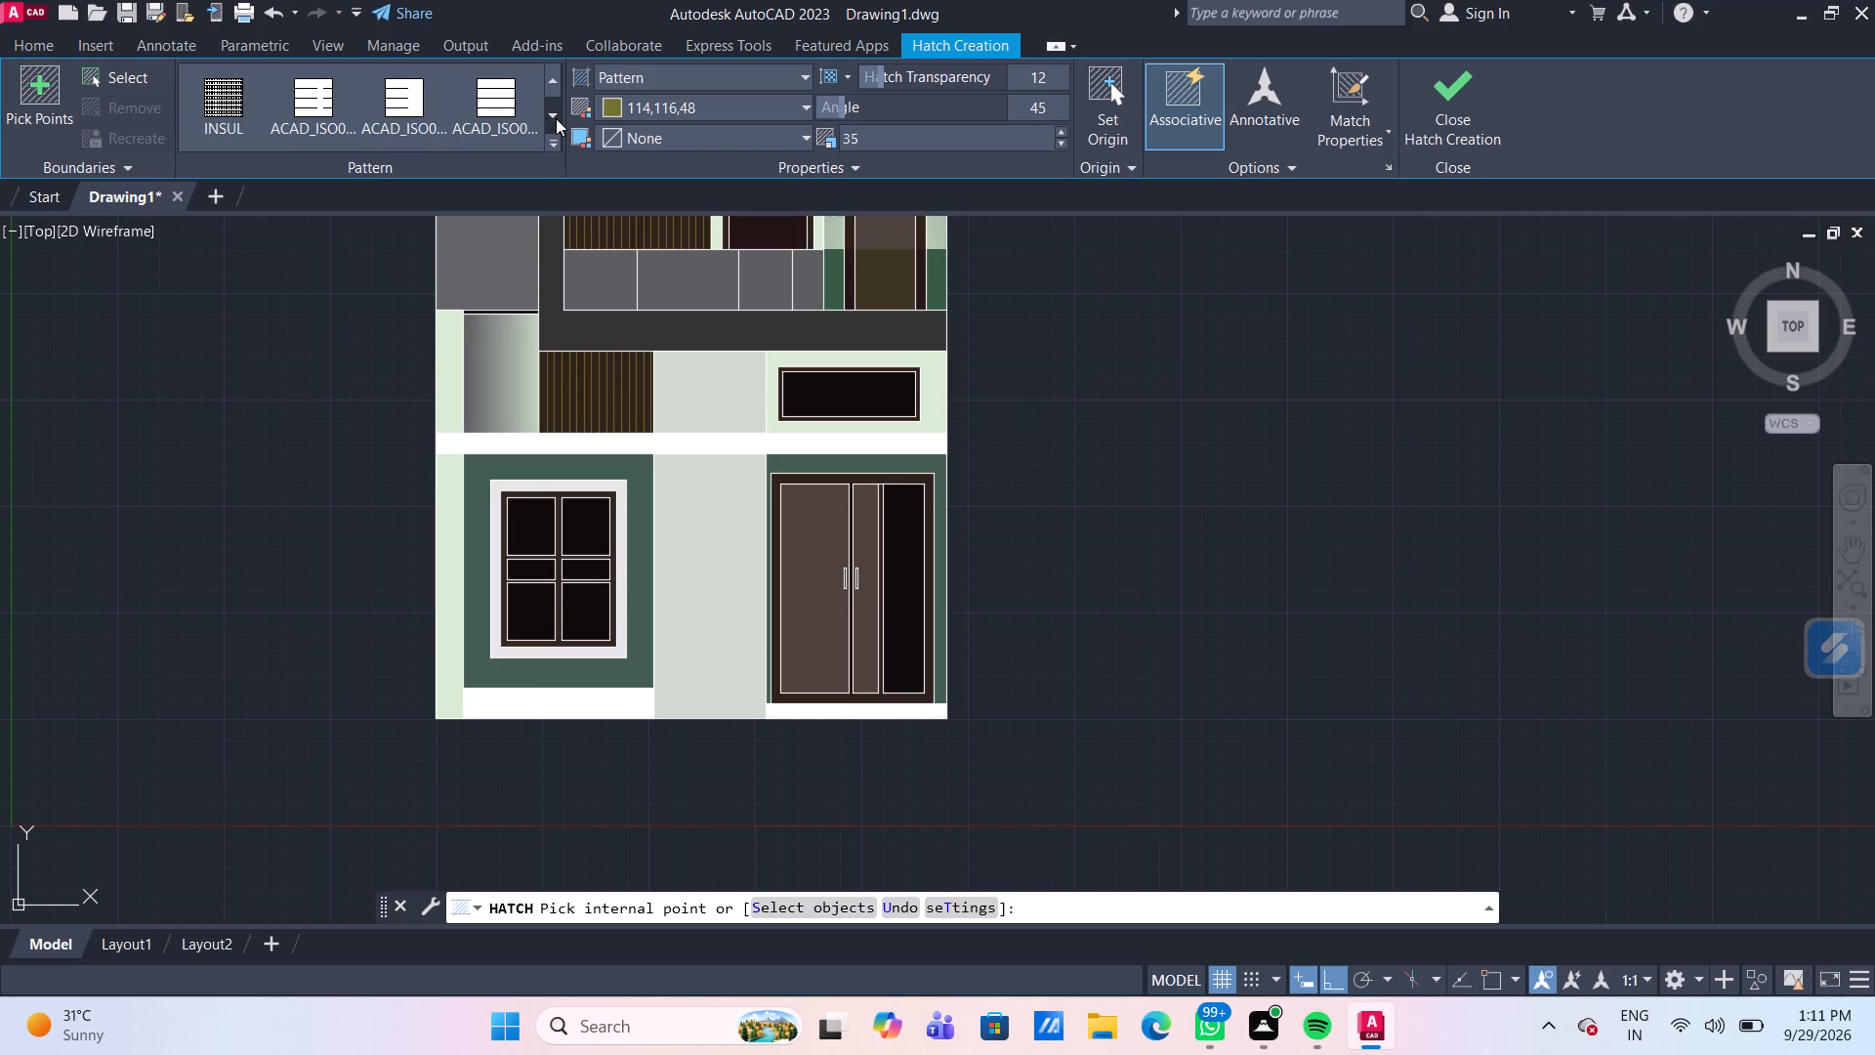
pyautogui.click(556, 118)
pyautogui.click(556, 118)
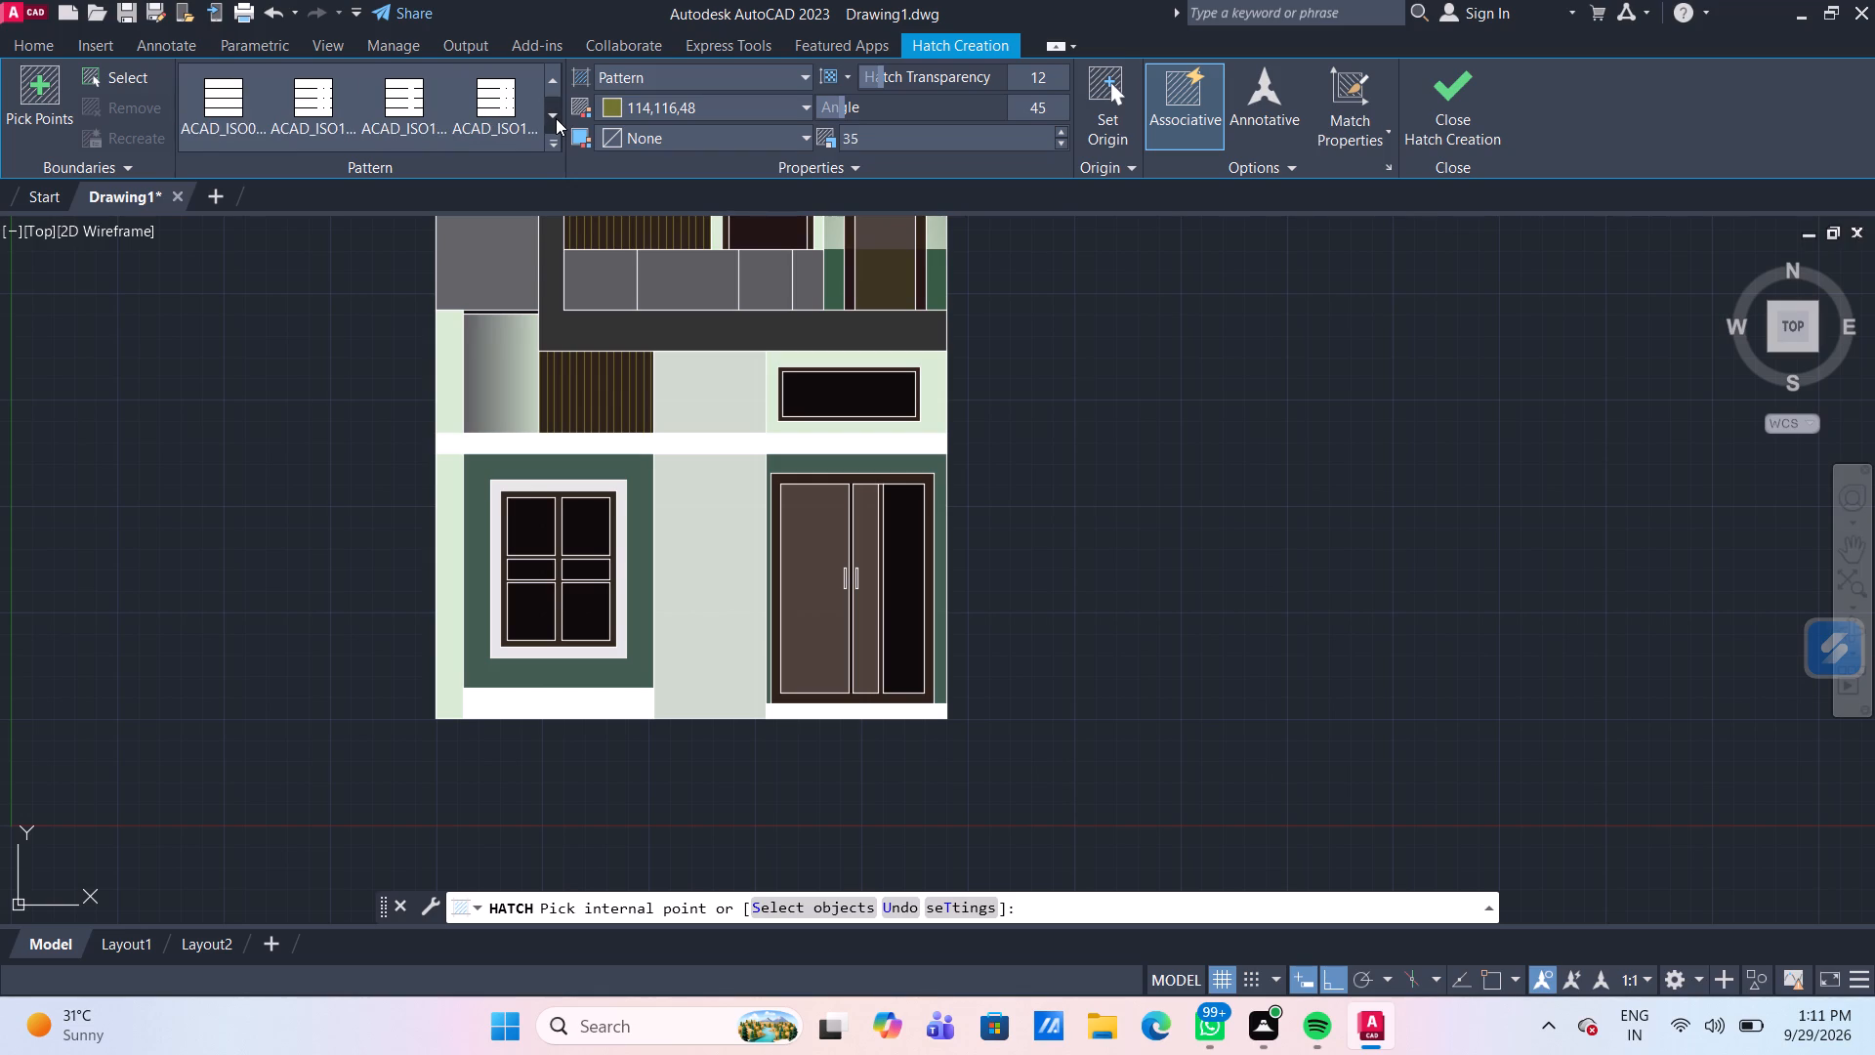
pyautogui.click(556, 118)
pyautogui.click(556, 118)
pyautogui.click(556, 118)
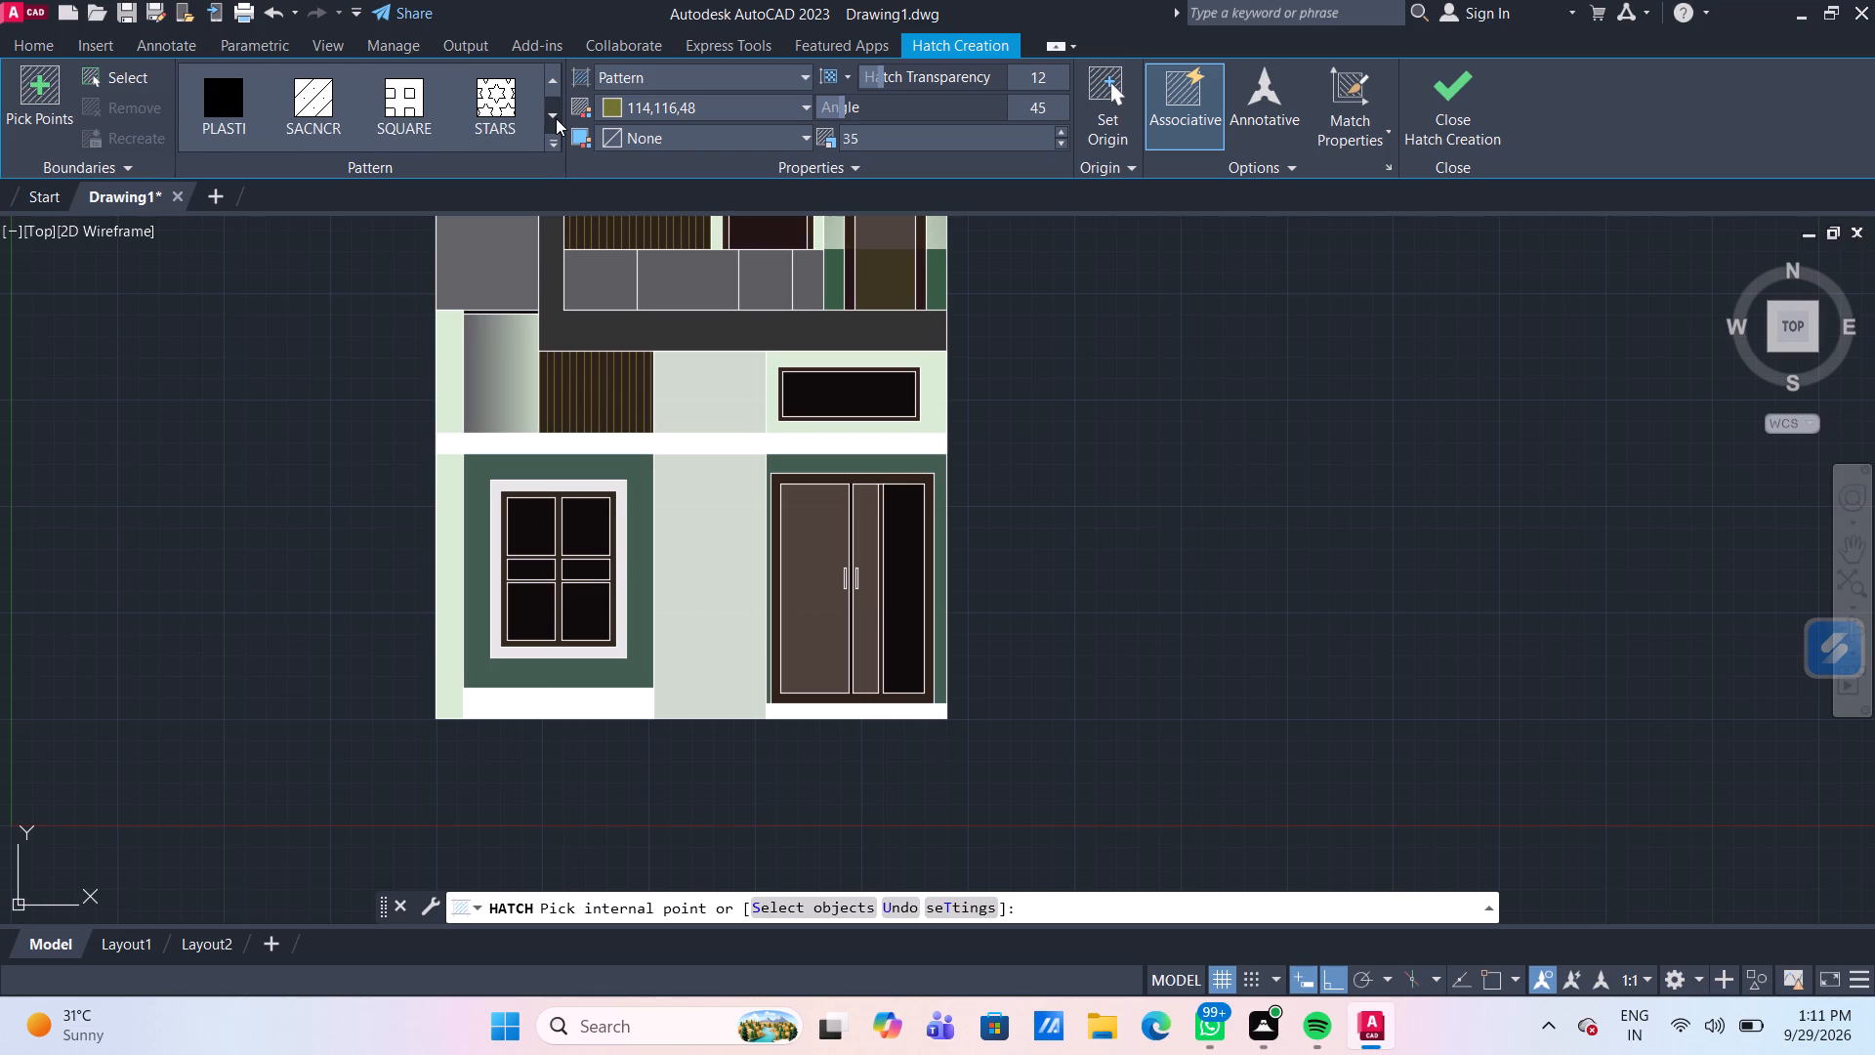
pyautogui.click(556, 118)
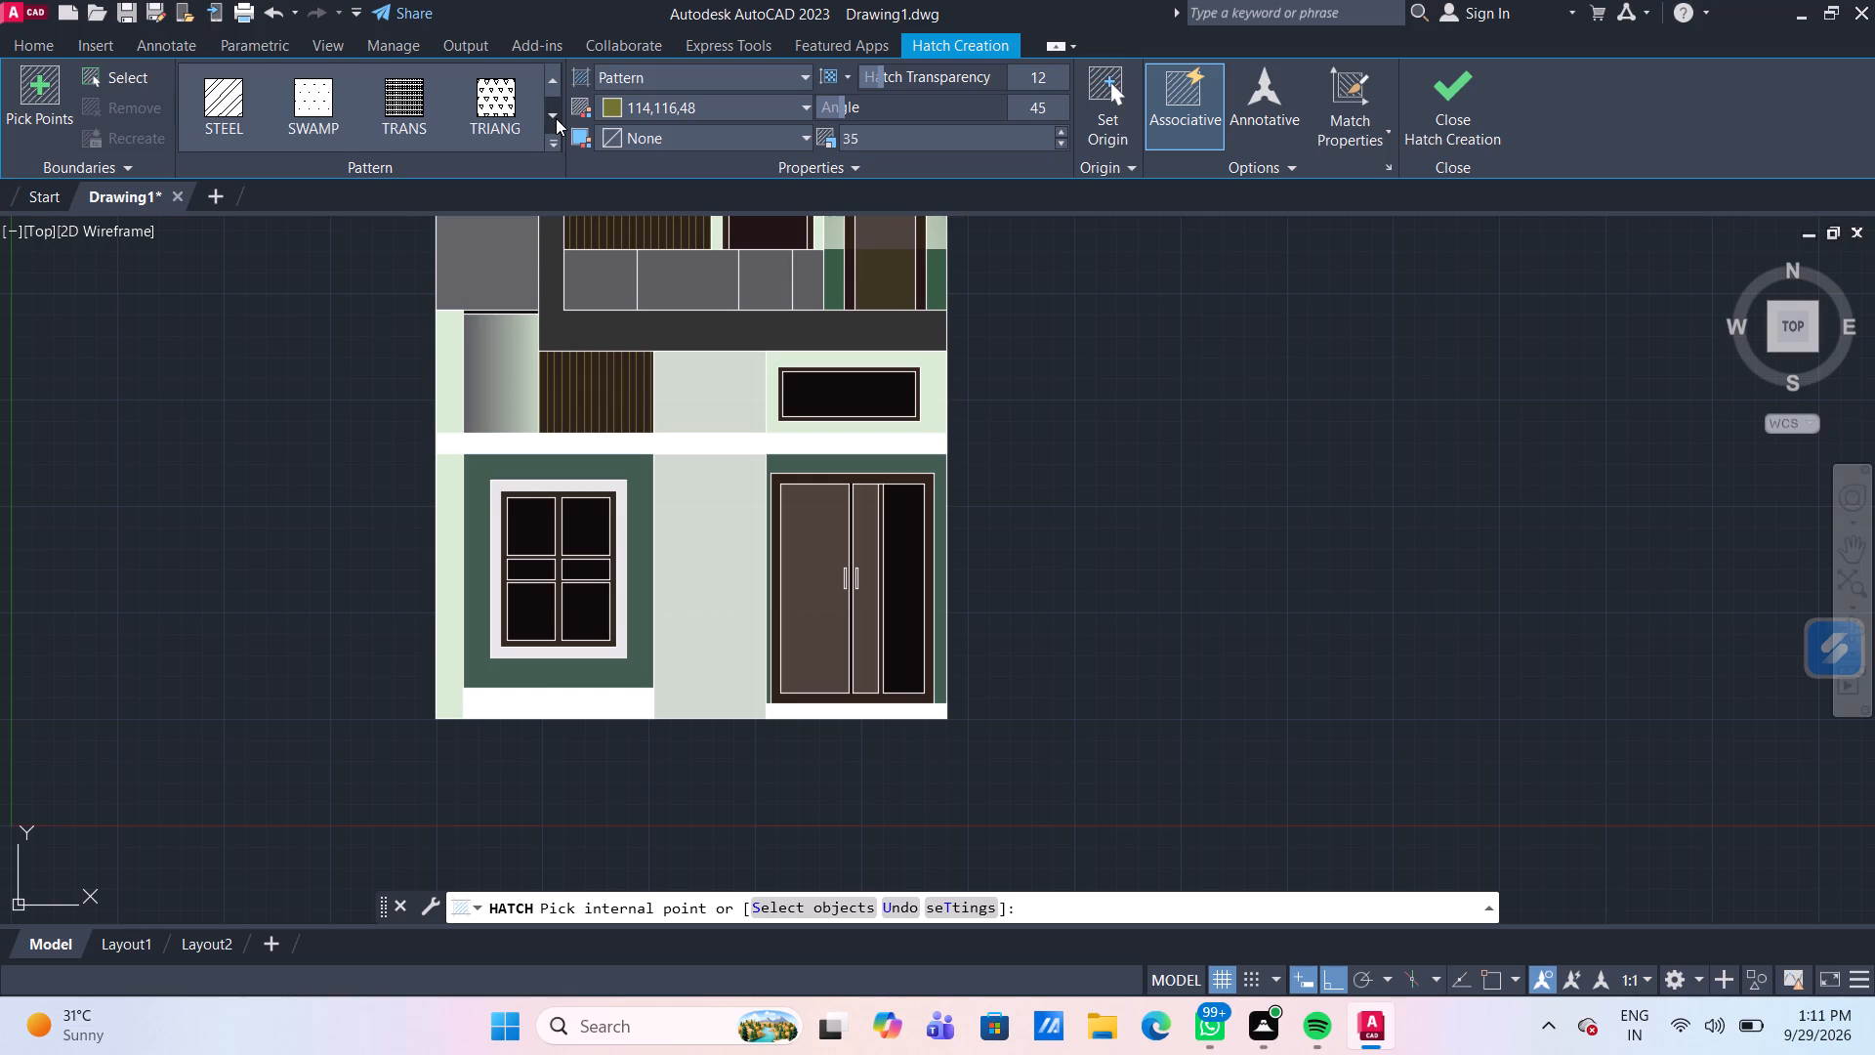
pyautogui.click(556, 118)
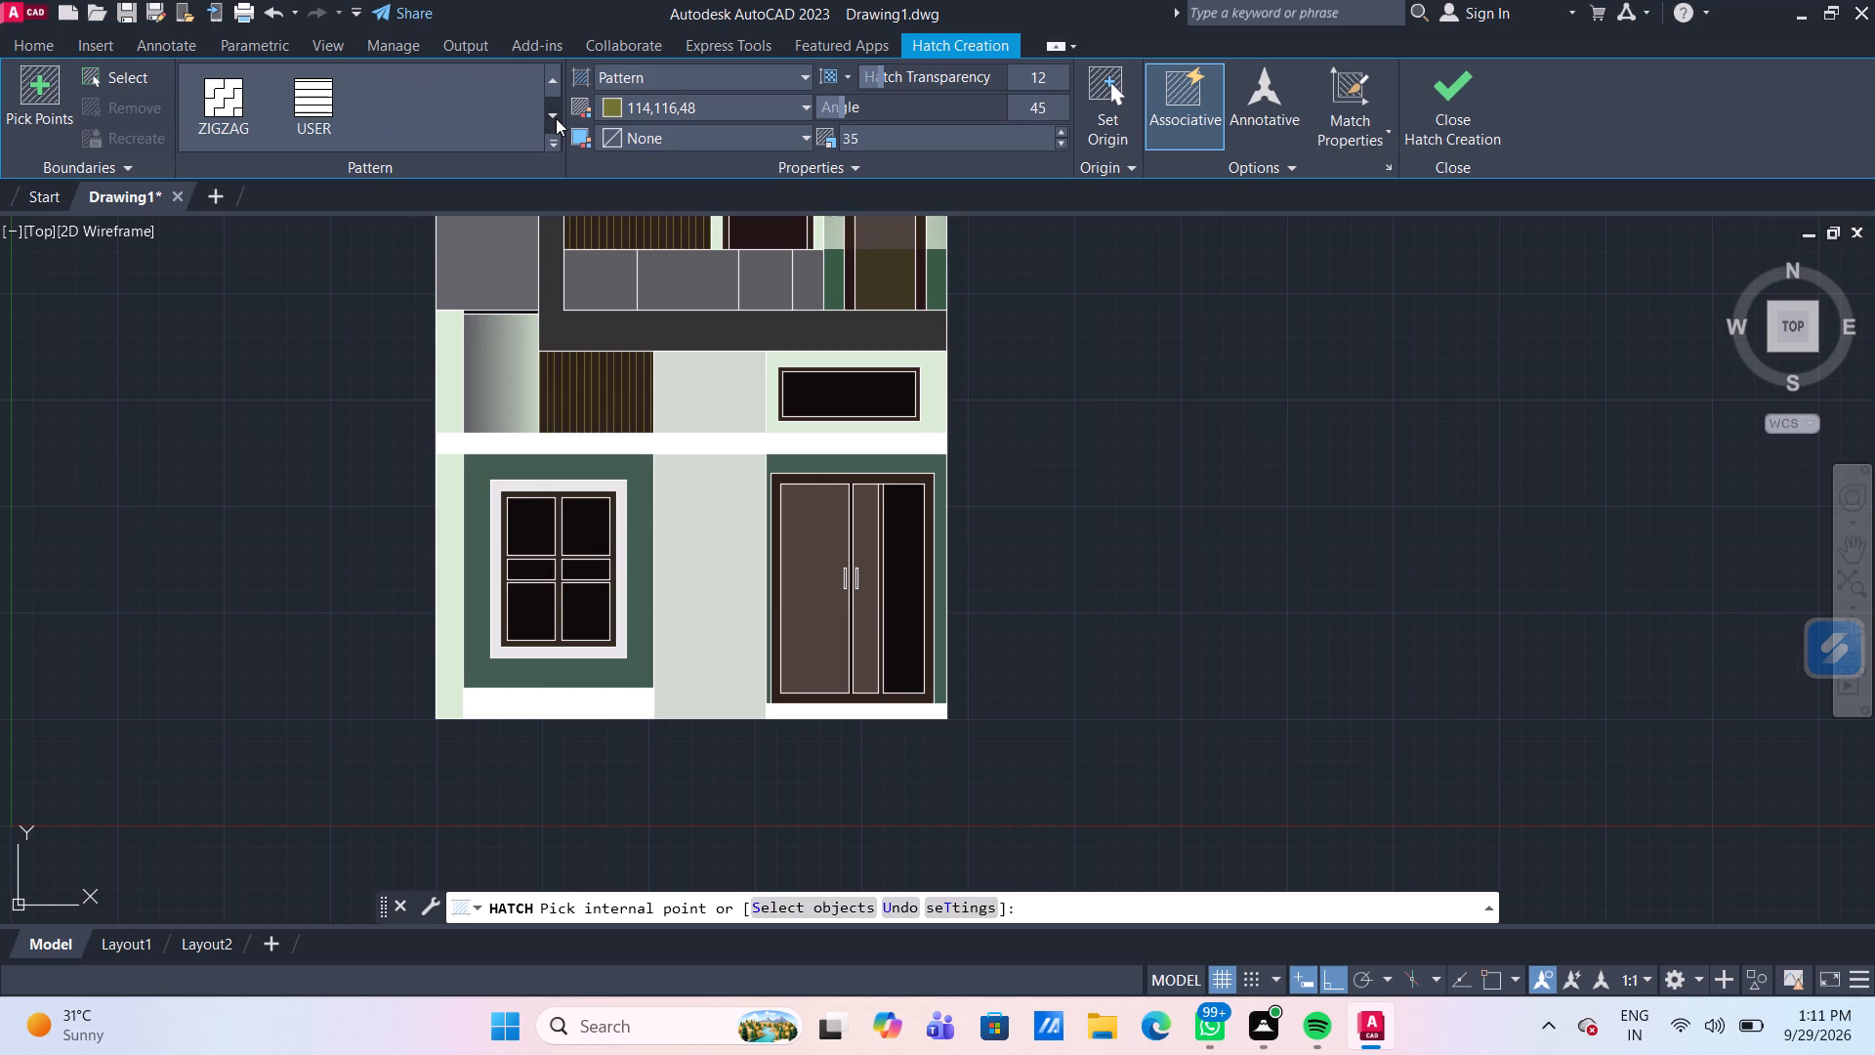
pyautogui.click(553, 78)
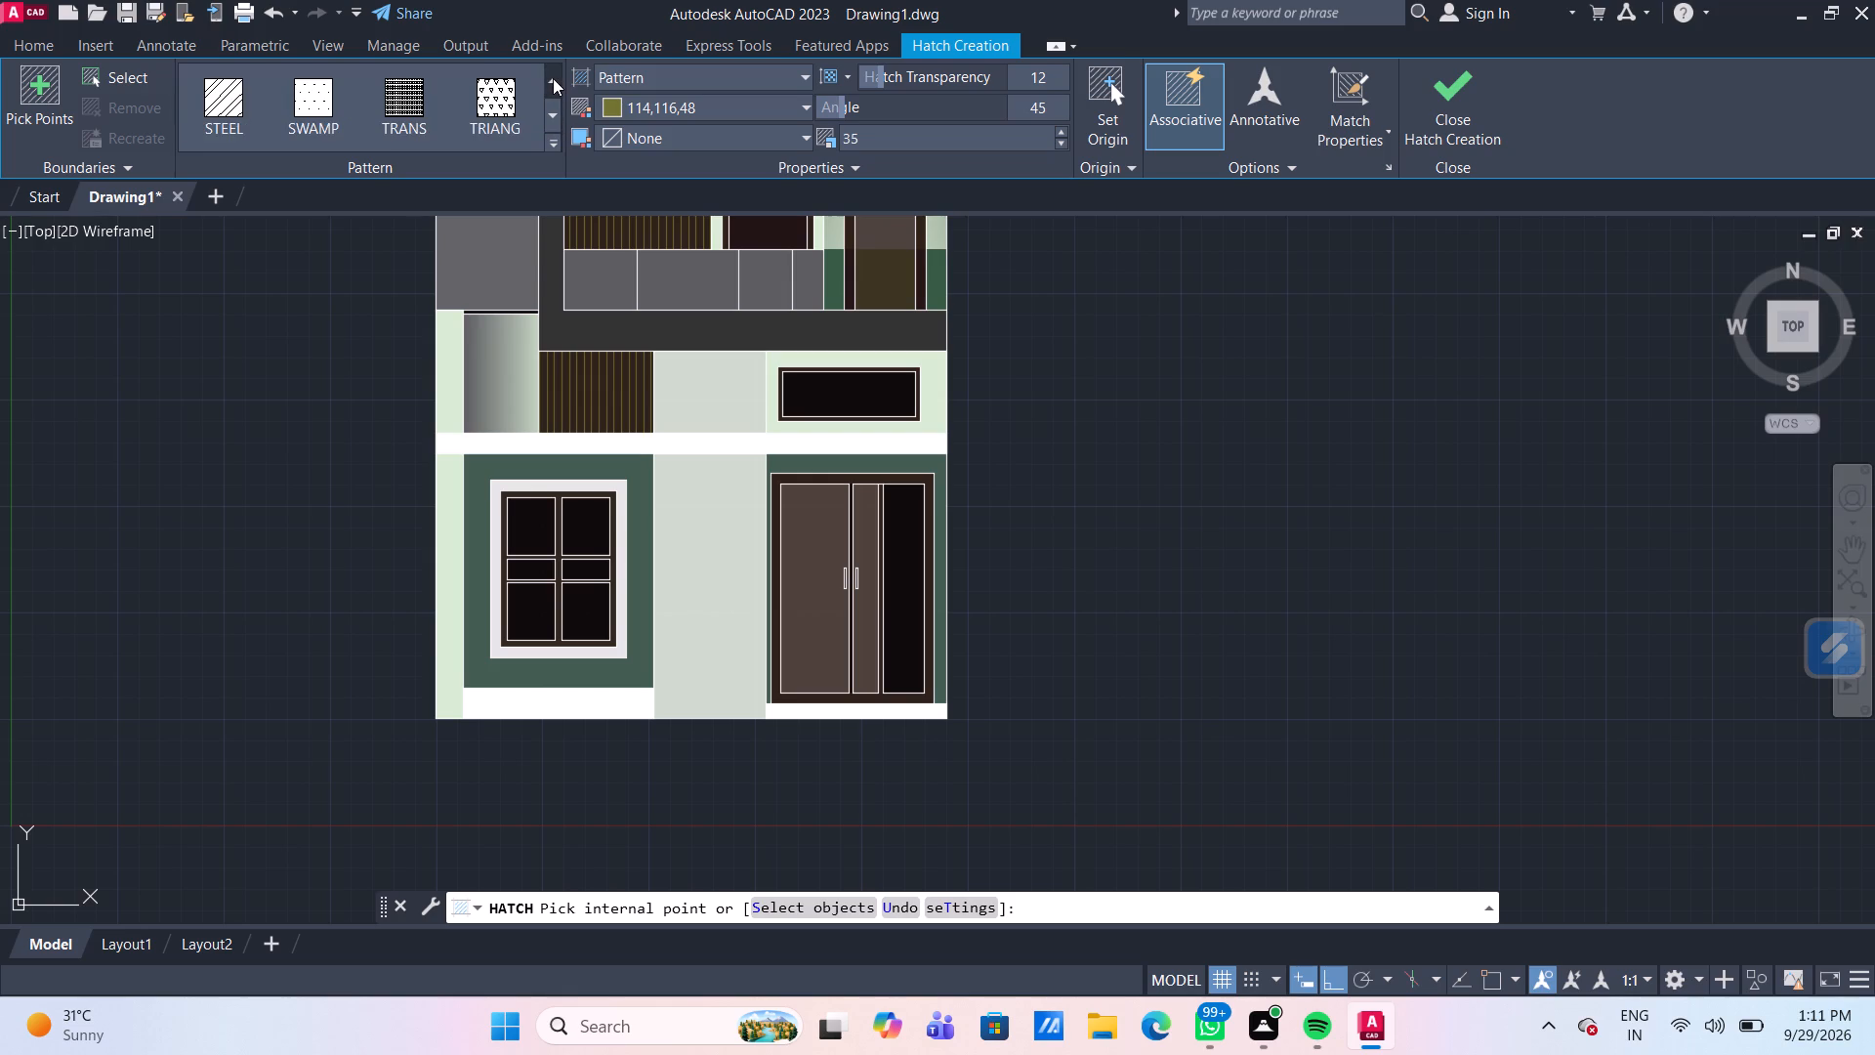
pyautogui.click(553, 78)
pyautogui.click(553, 78)
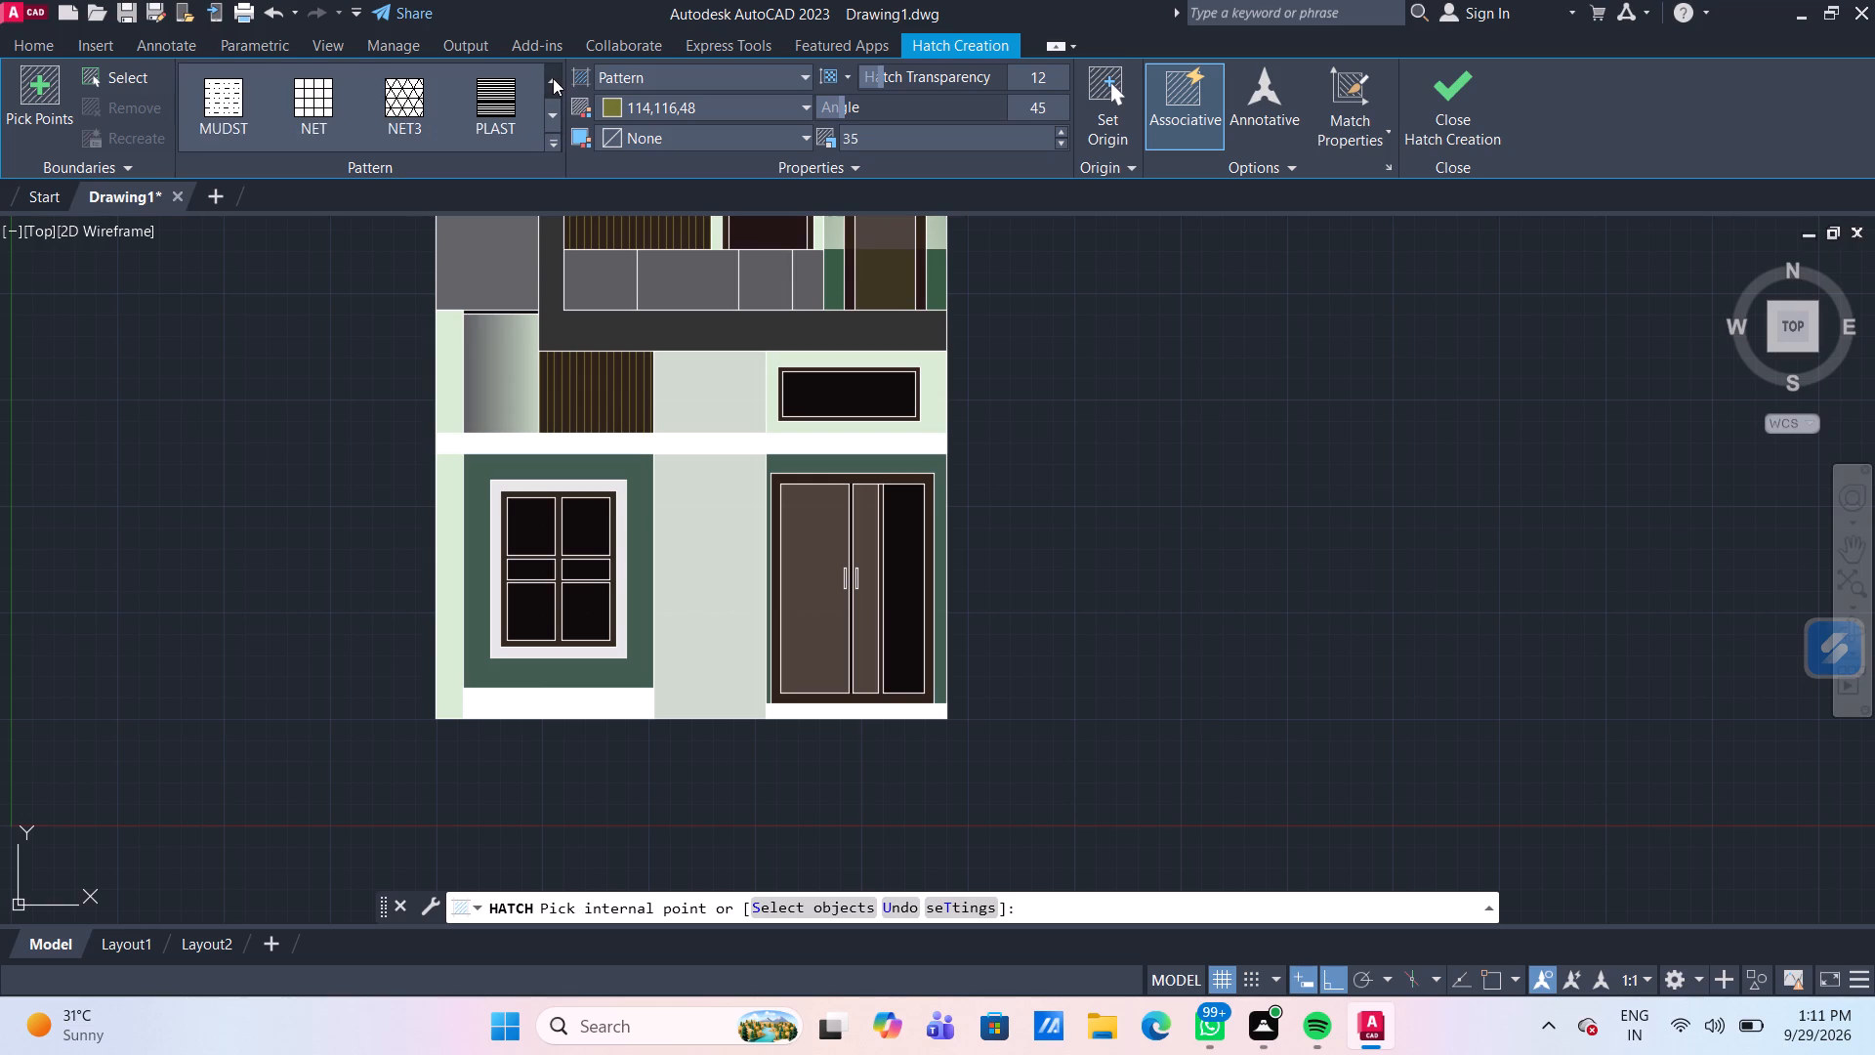
pyautogui.click(553, 78)
pyautogui.click(553, 78)
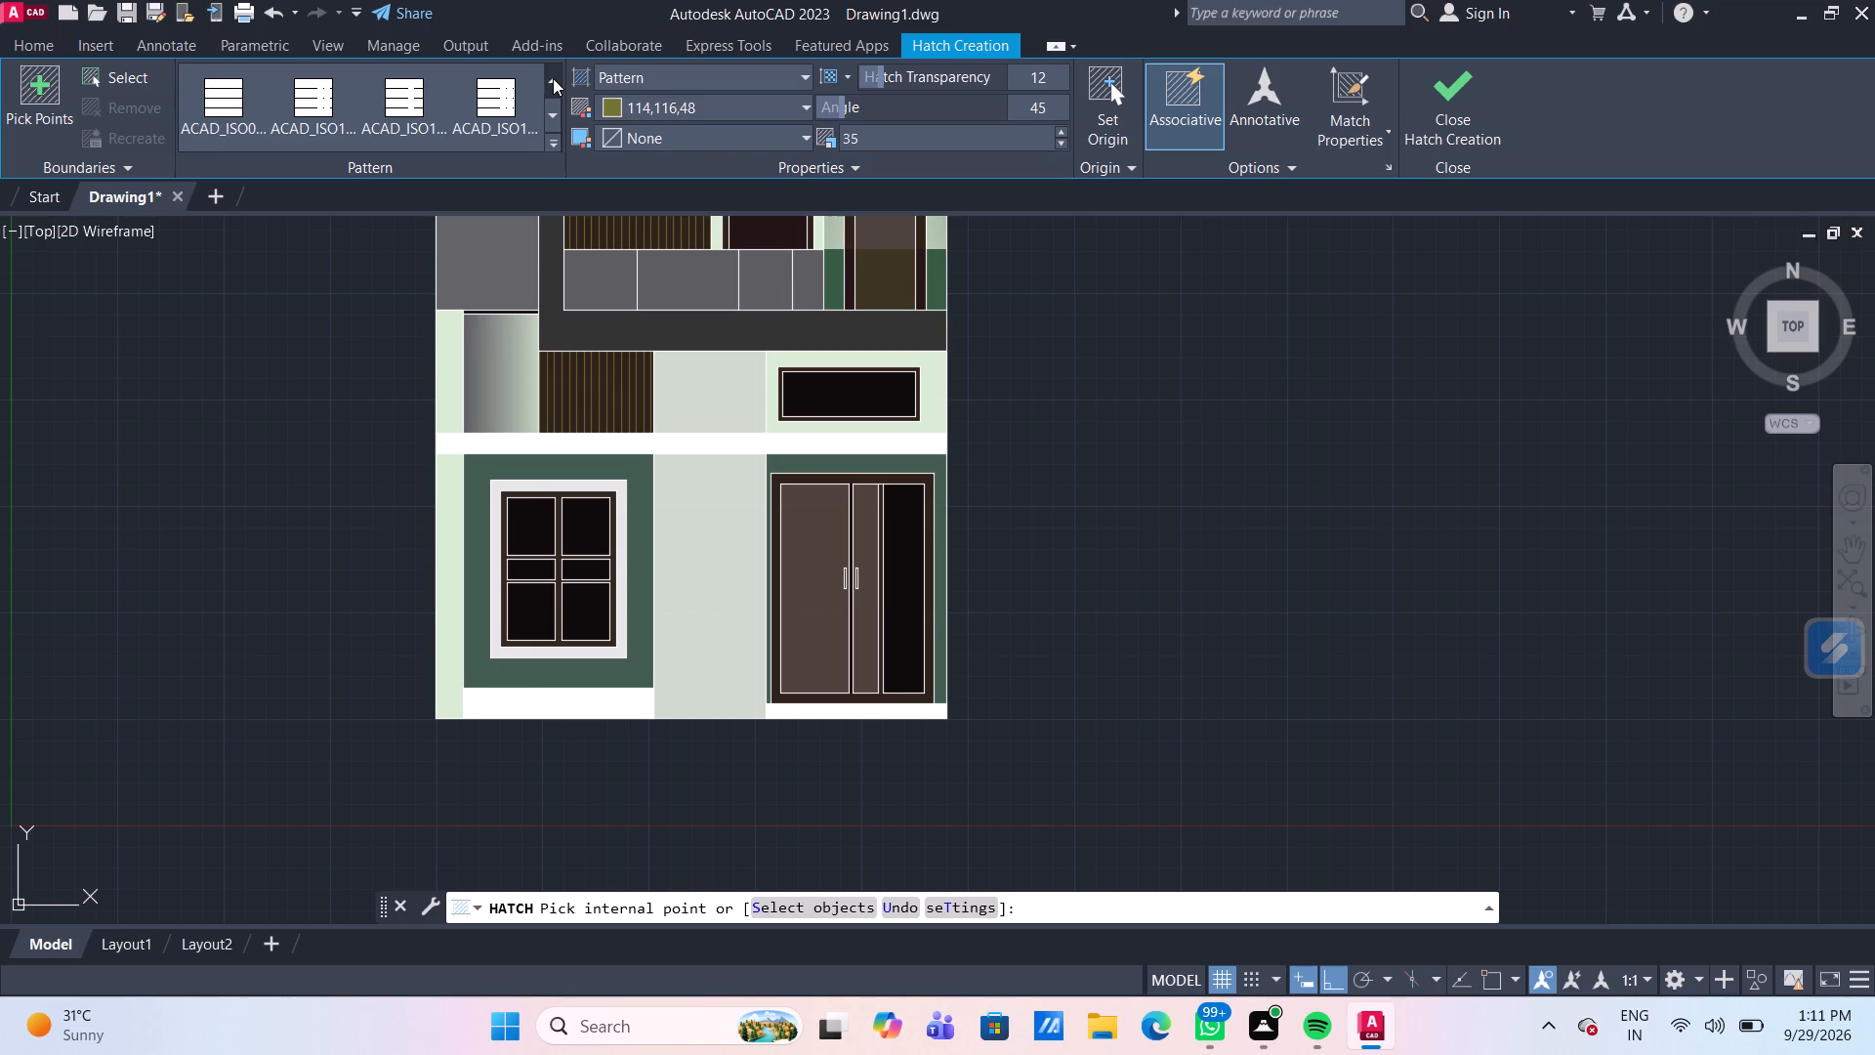
pyautogui.click(553, 78)
pyautogui.click(553, 78)
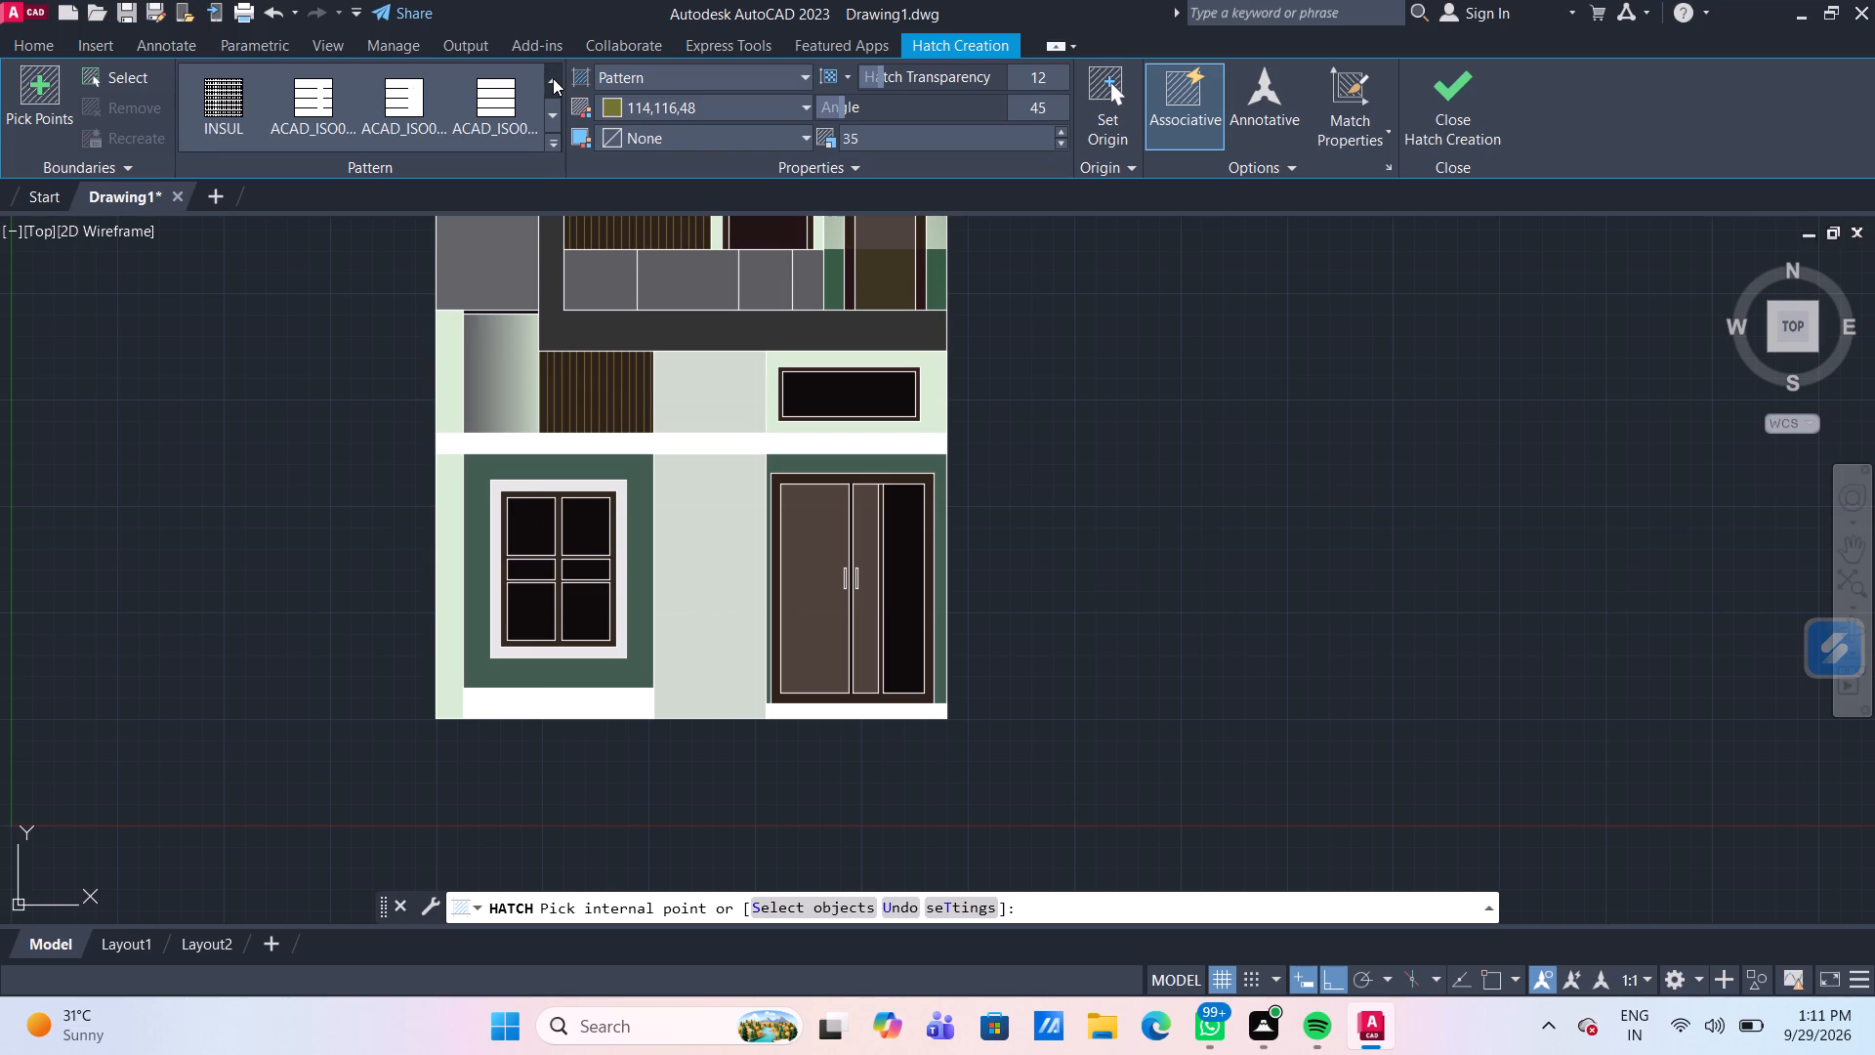
pyautogui.click(553, 78)
pyautogui.click(553, 78)
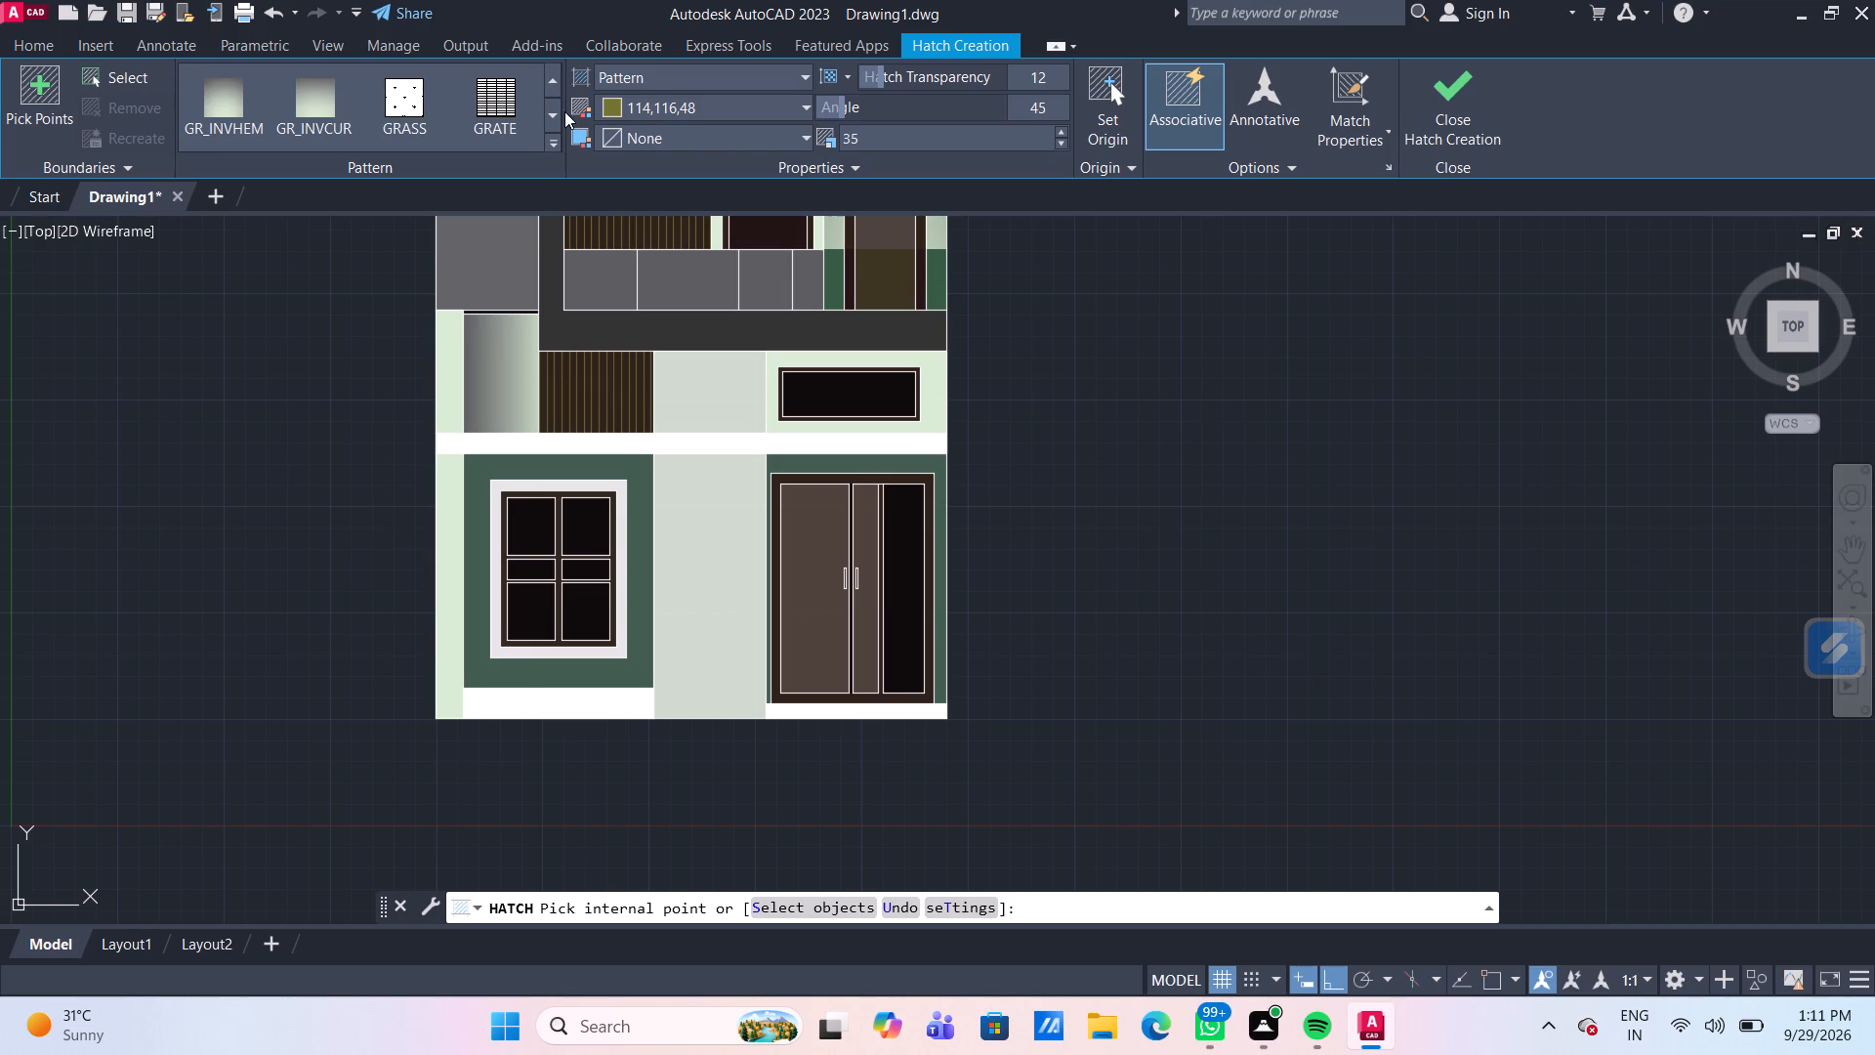
pyautogui.click(557, 114)
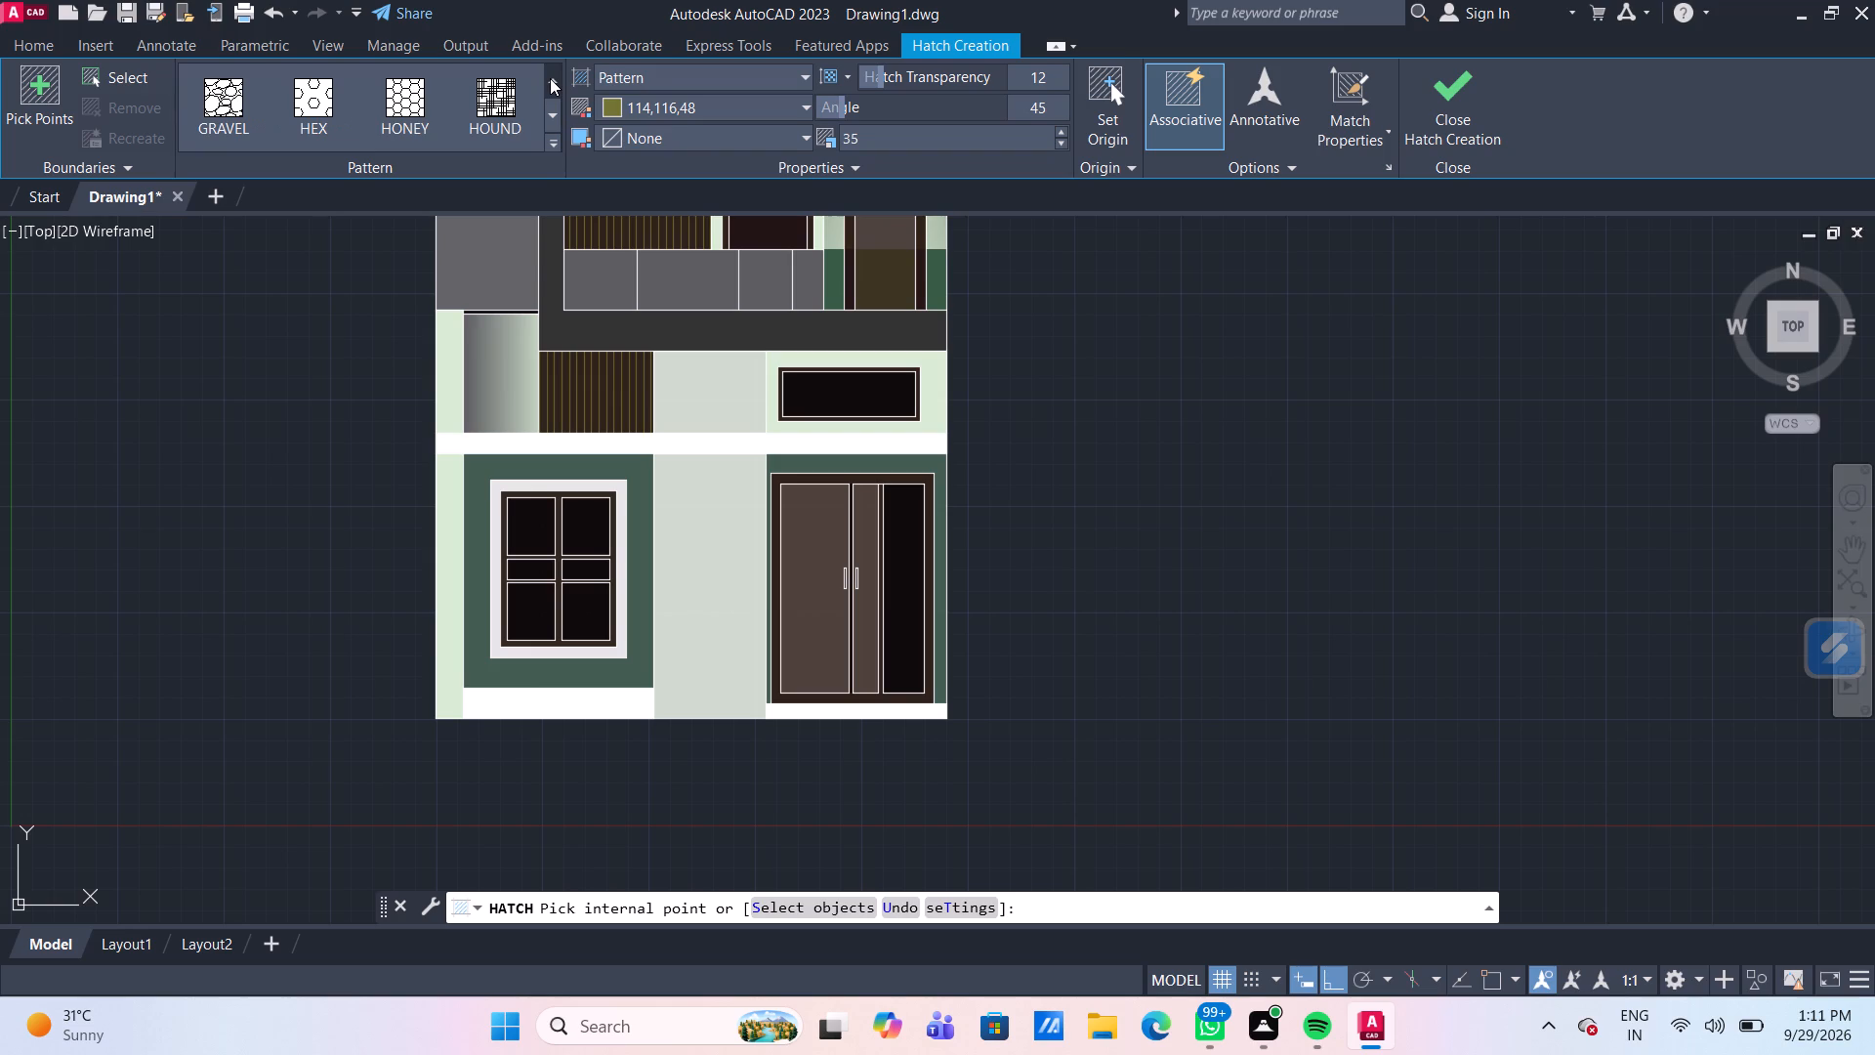
pyautogui.click(550, 78)
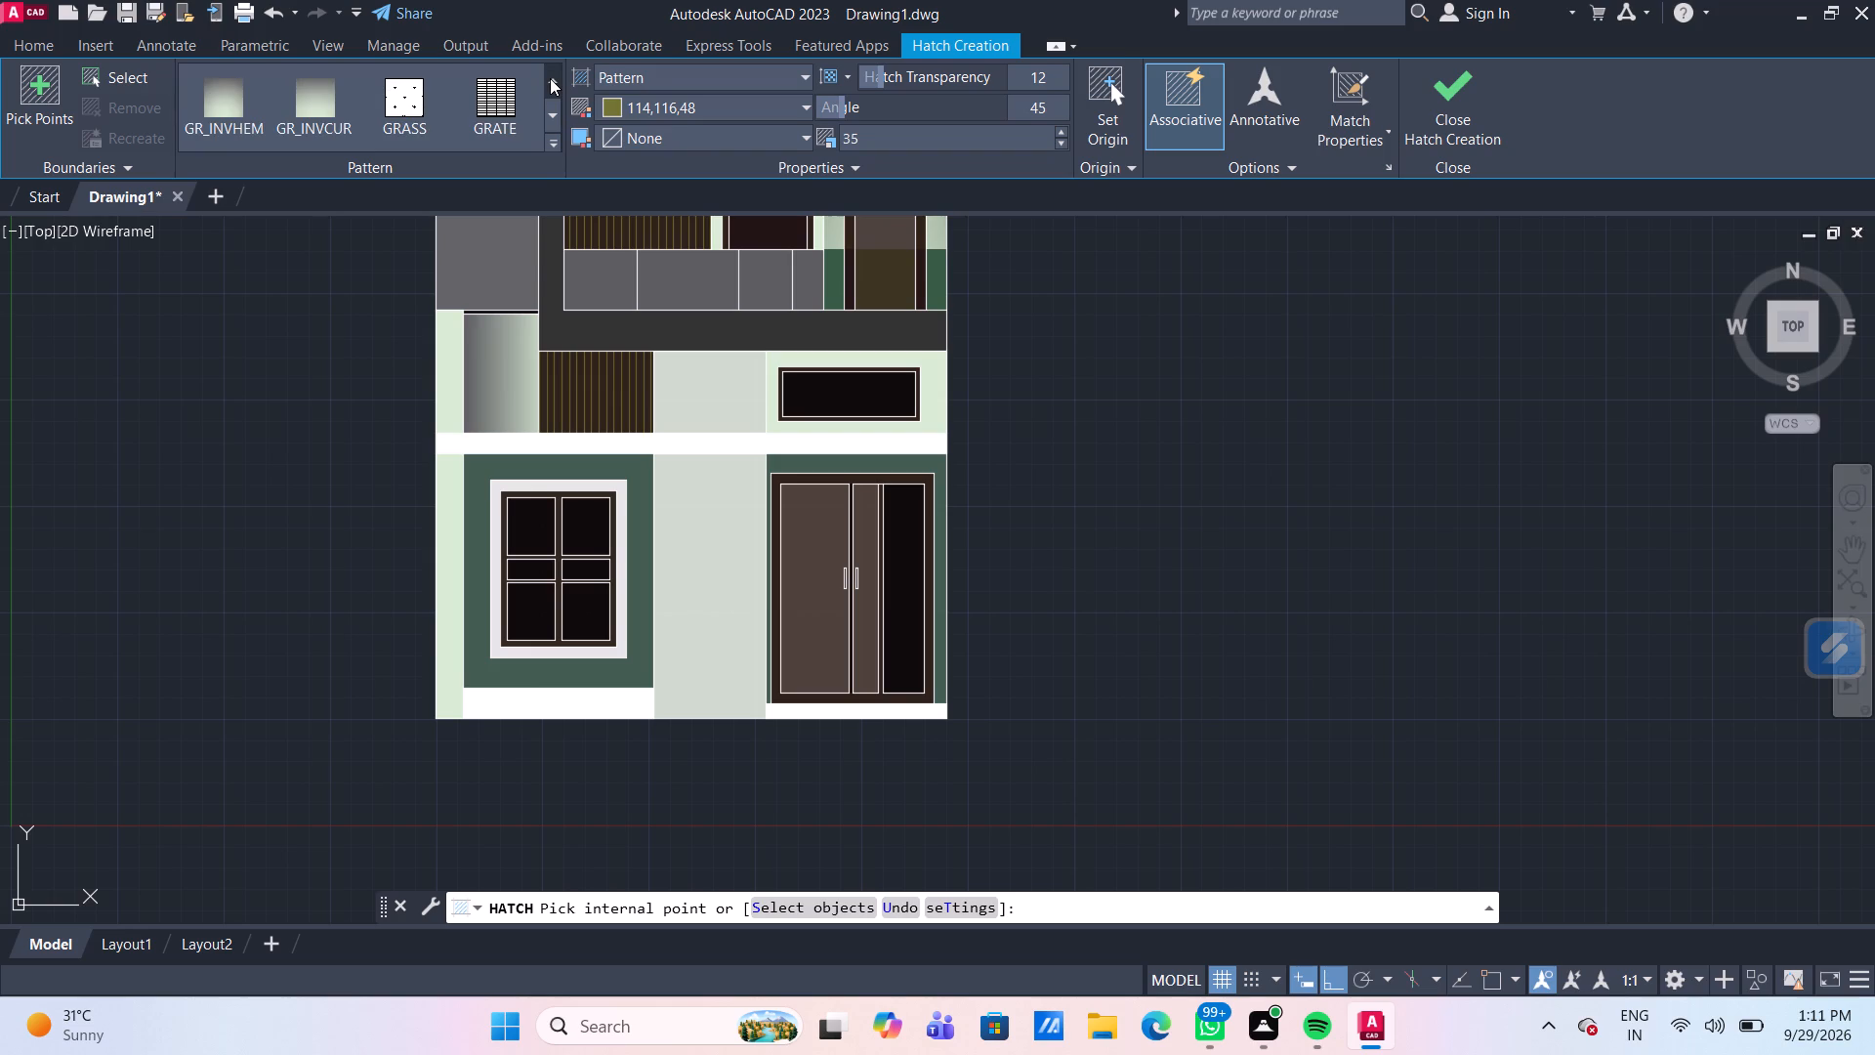
pyautogui.click(550, 78)
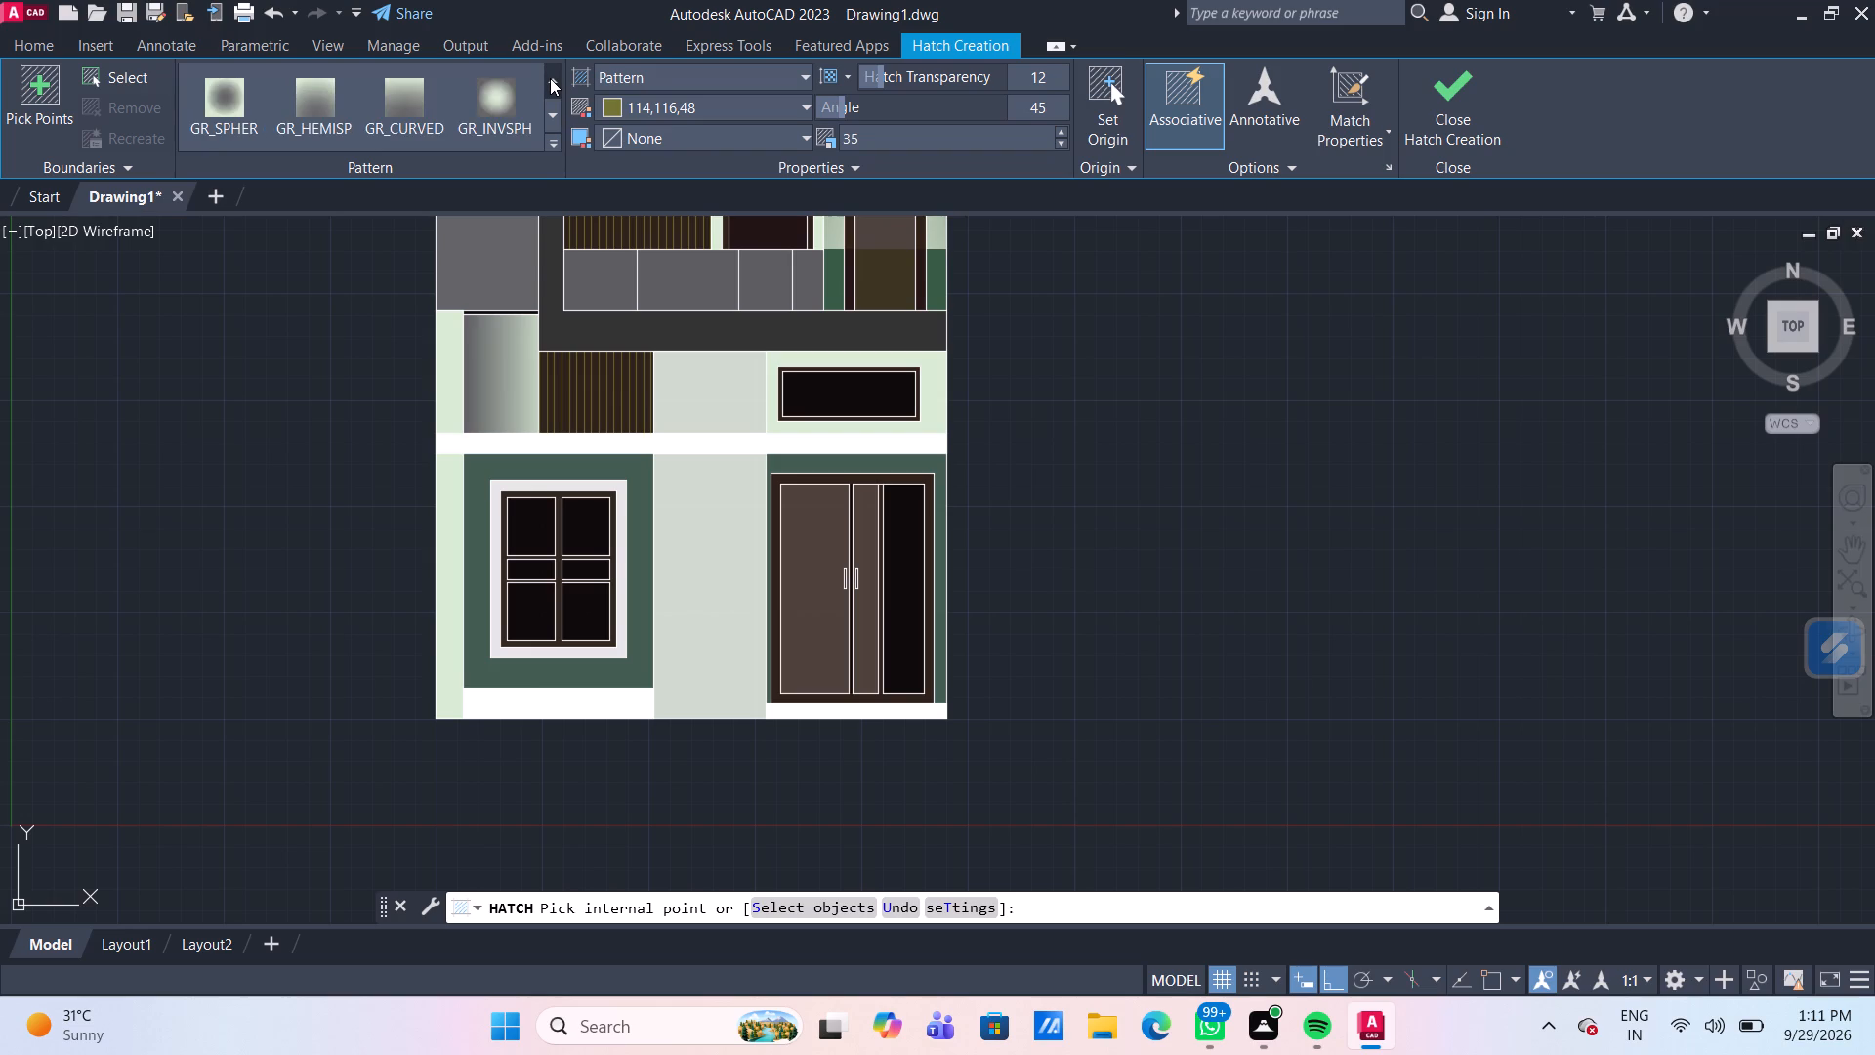
pyautogui.click(550, 78)
pyautogui.click(550, 78)
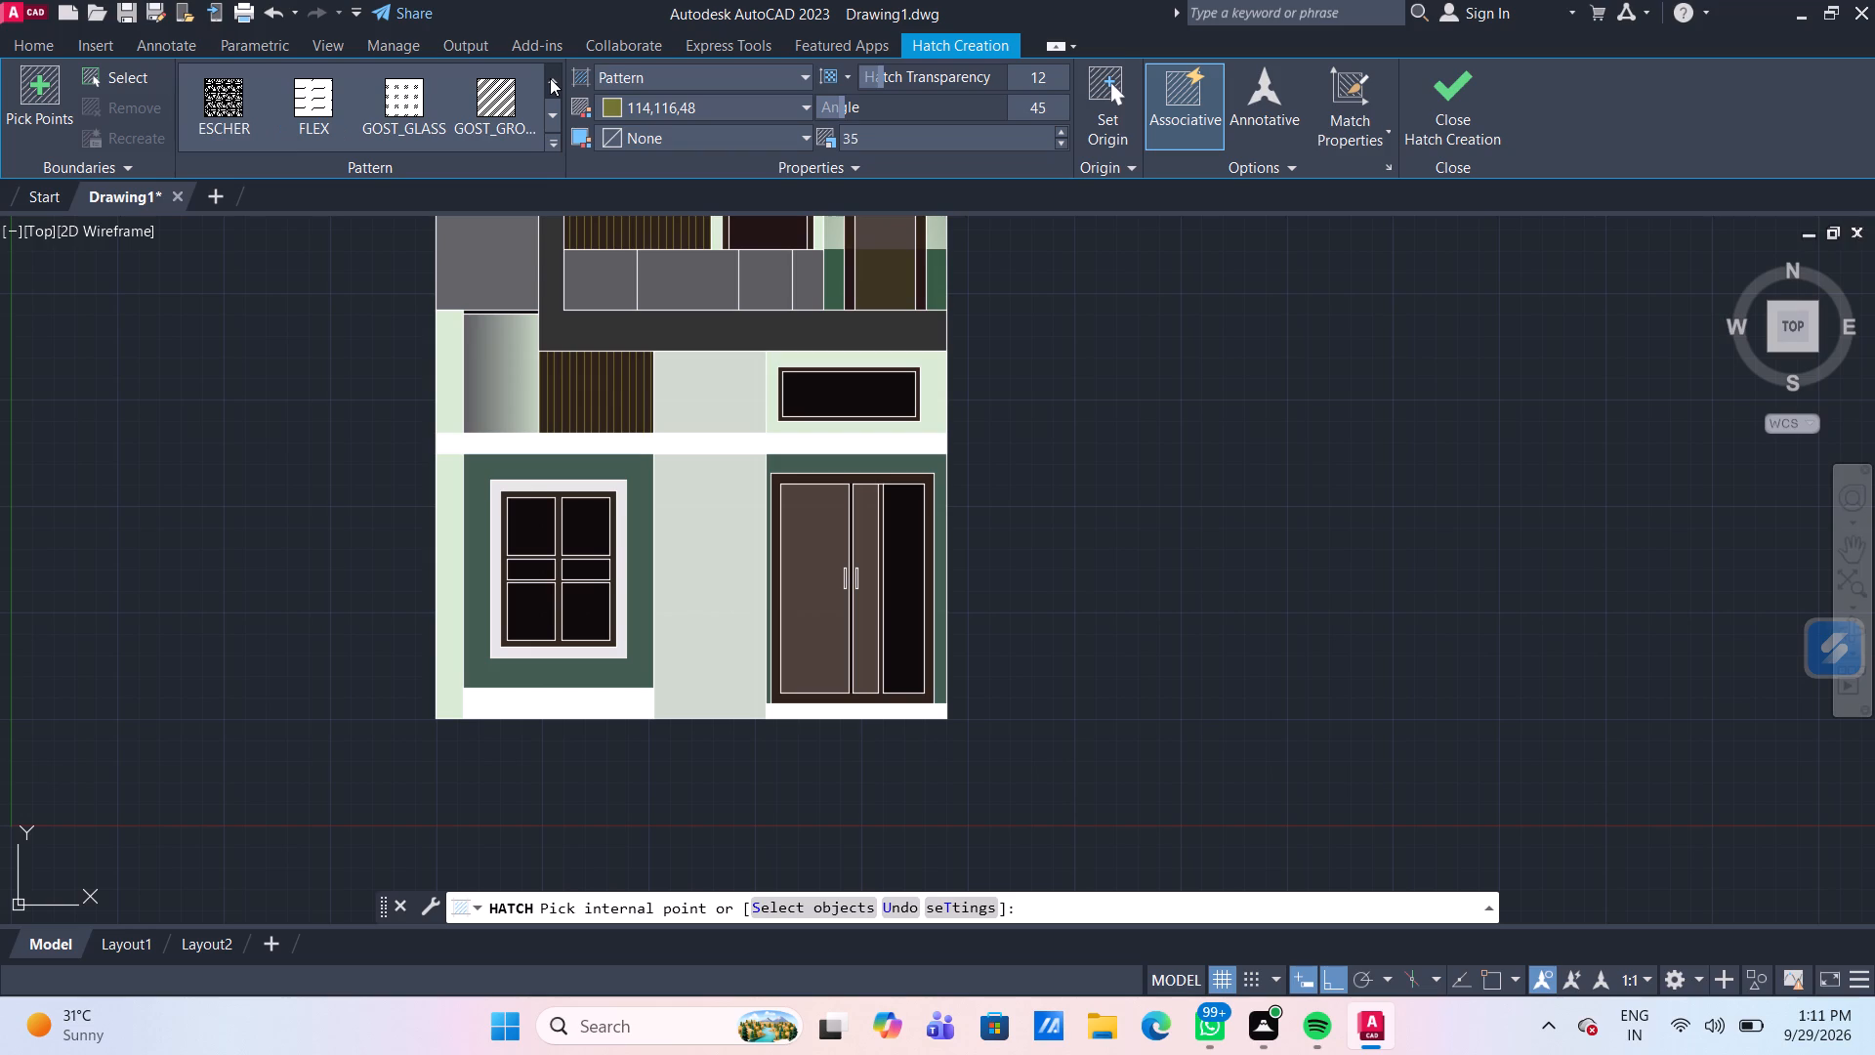
pyautogui.click(550, 78)
pyautogui.click(550, 78)
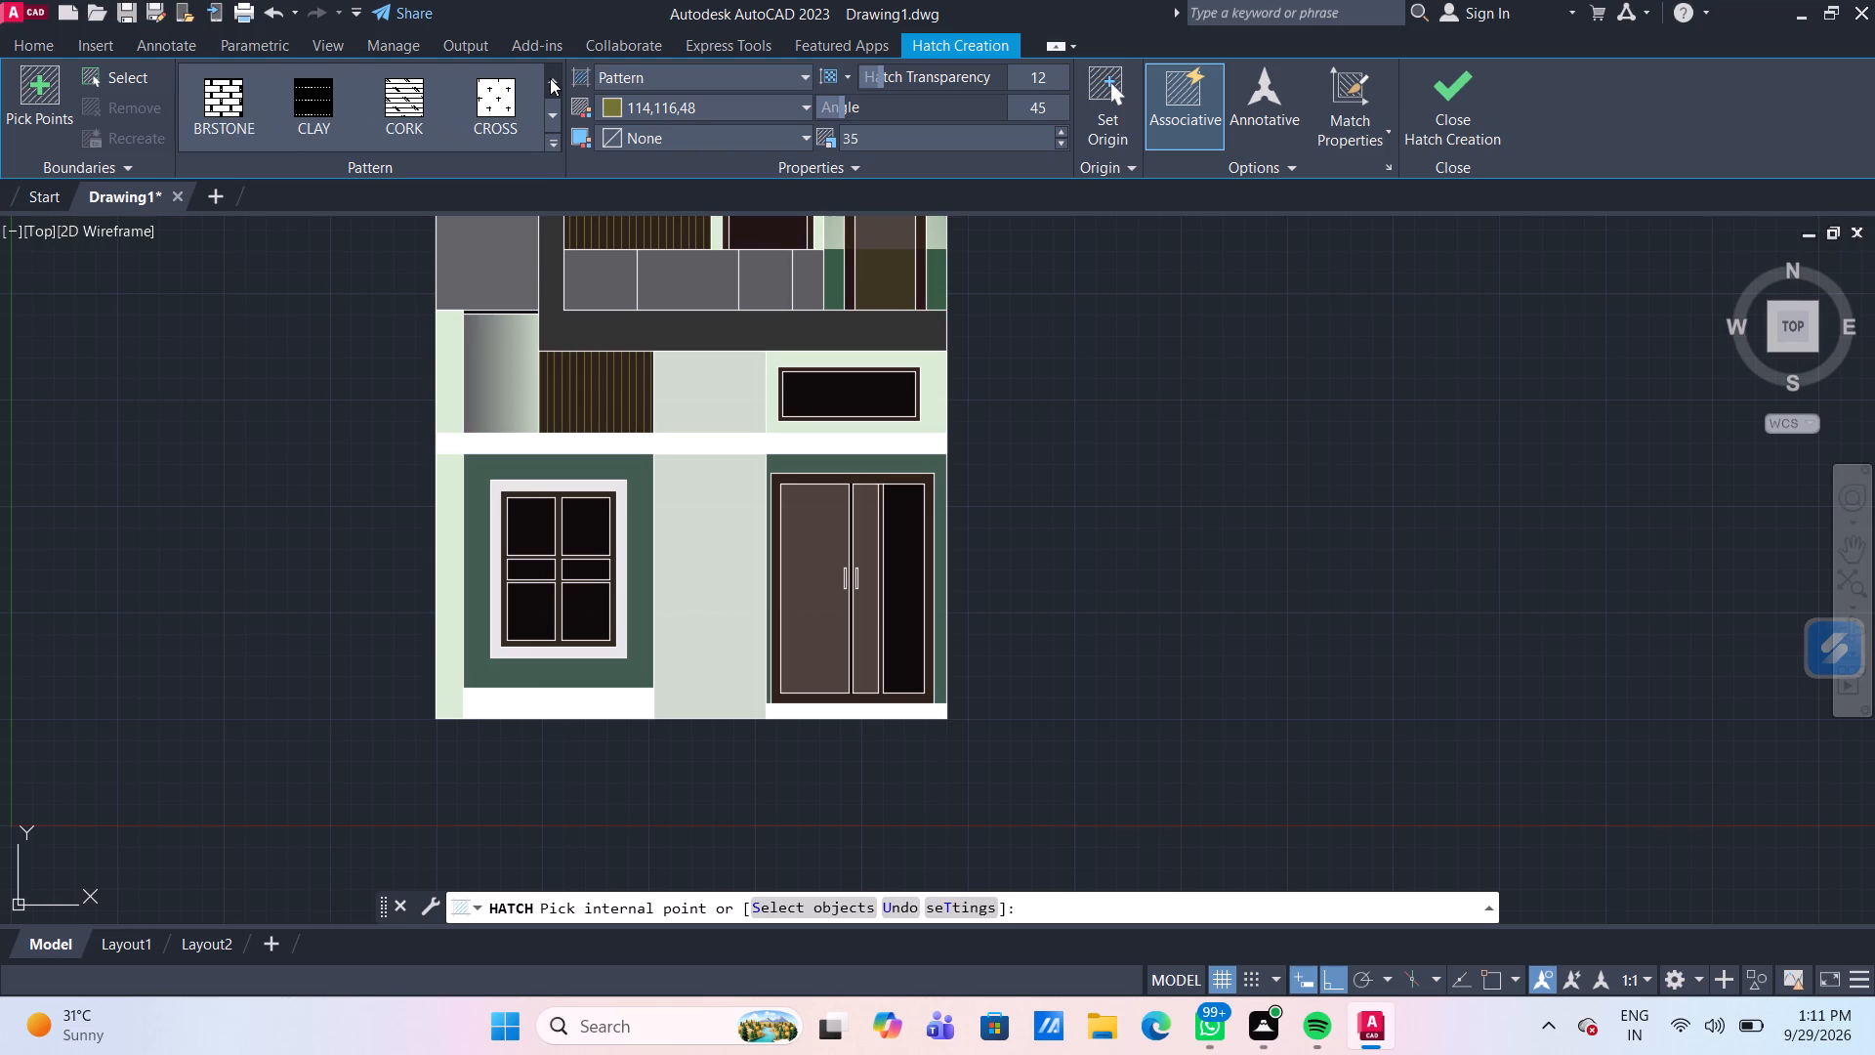
pyautogui.click(550, 78)
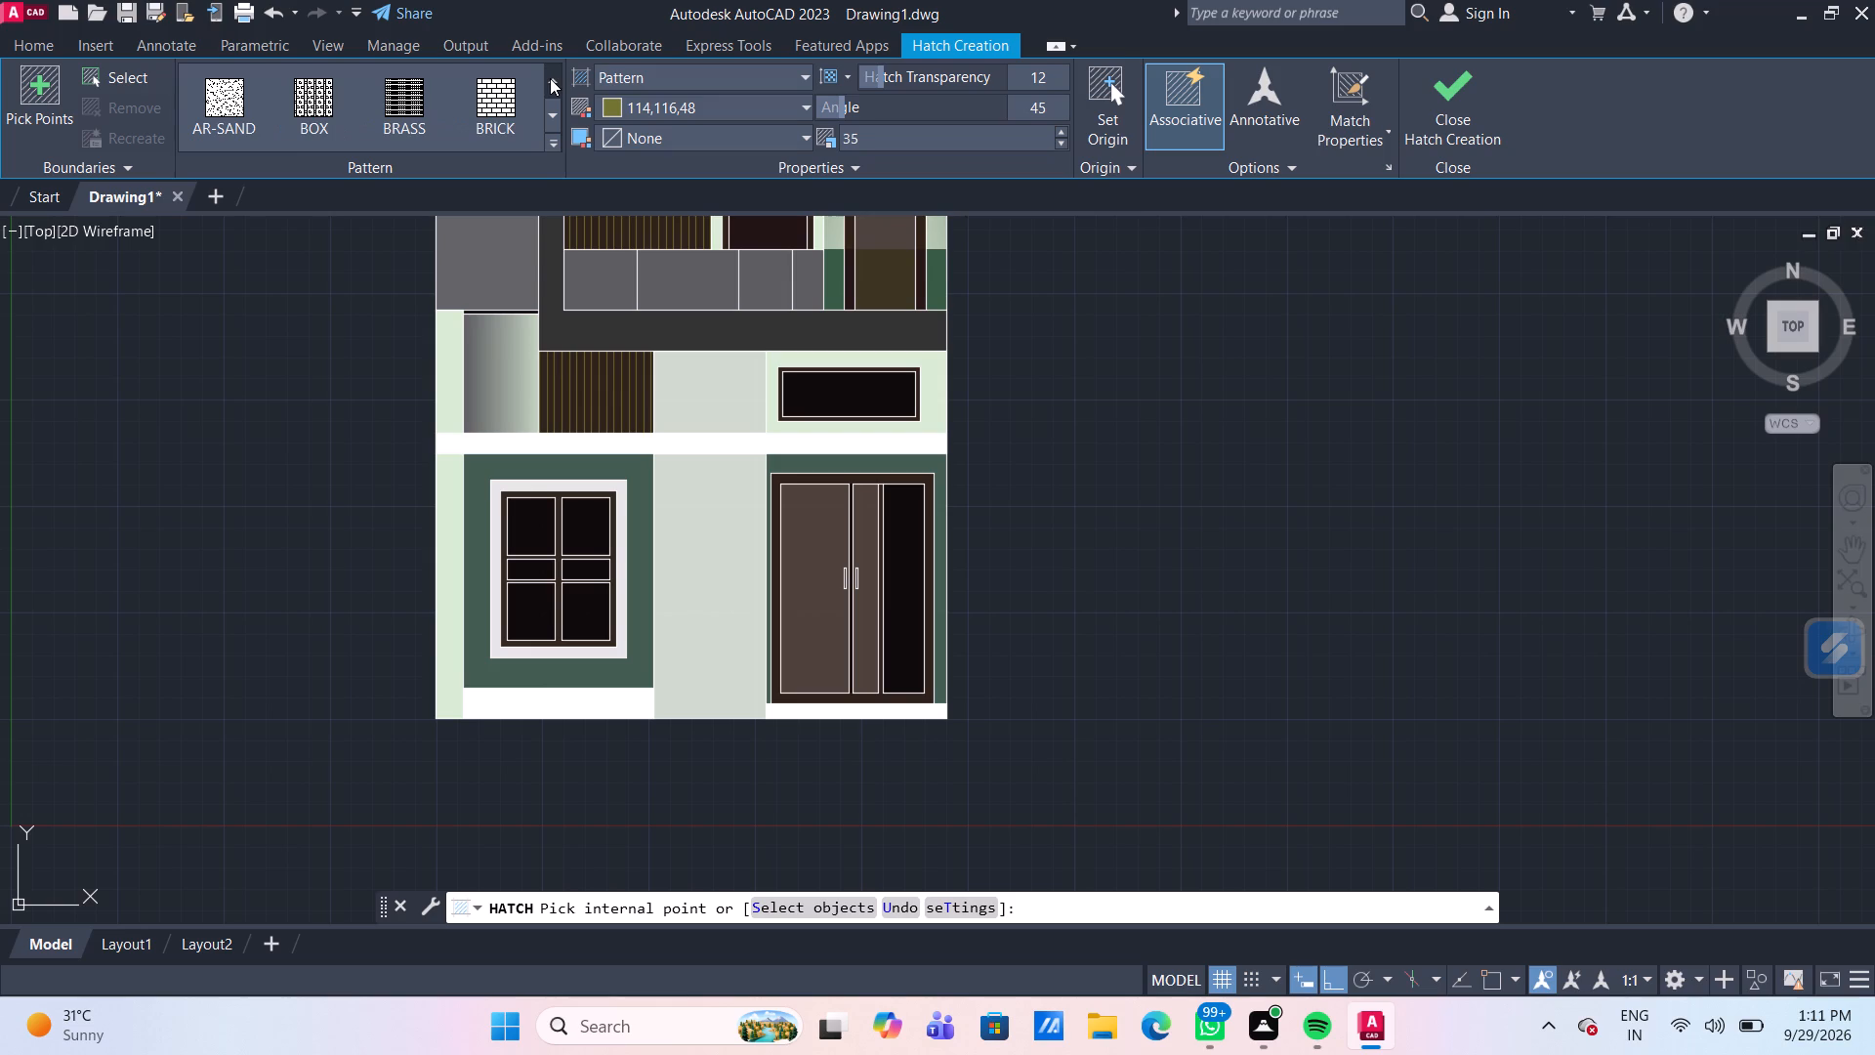
pyautogui.click(550, 78)
pyautogui.click(550, 78)
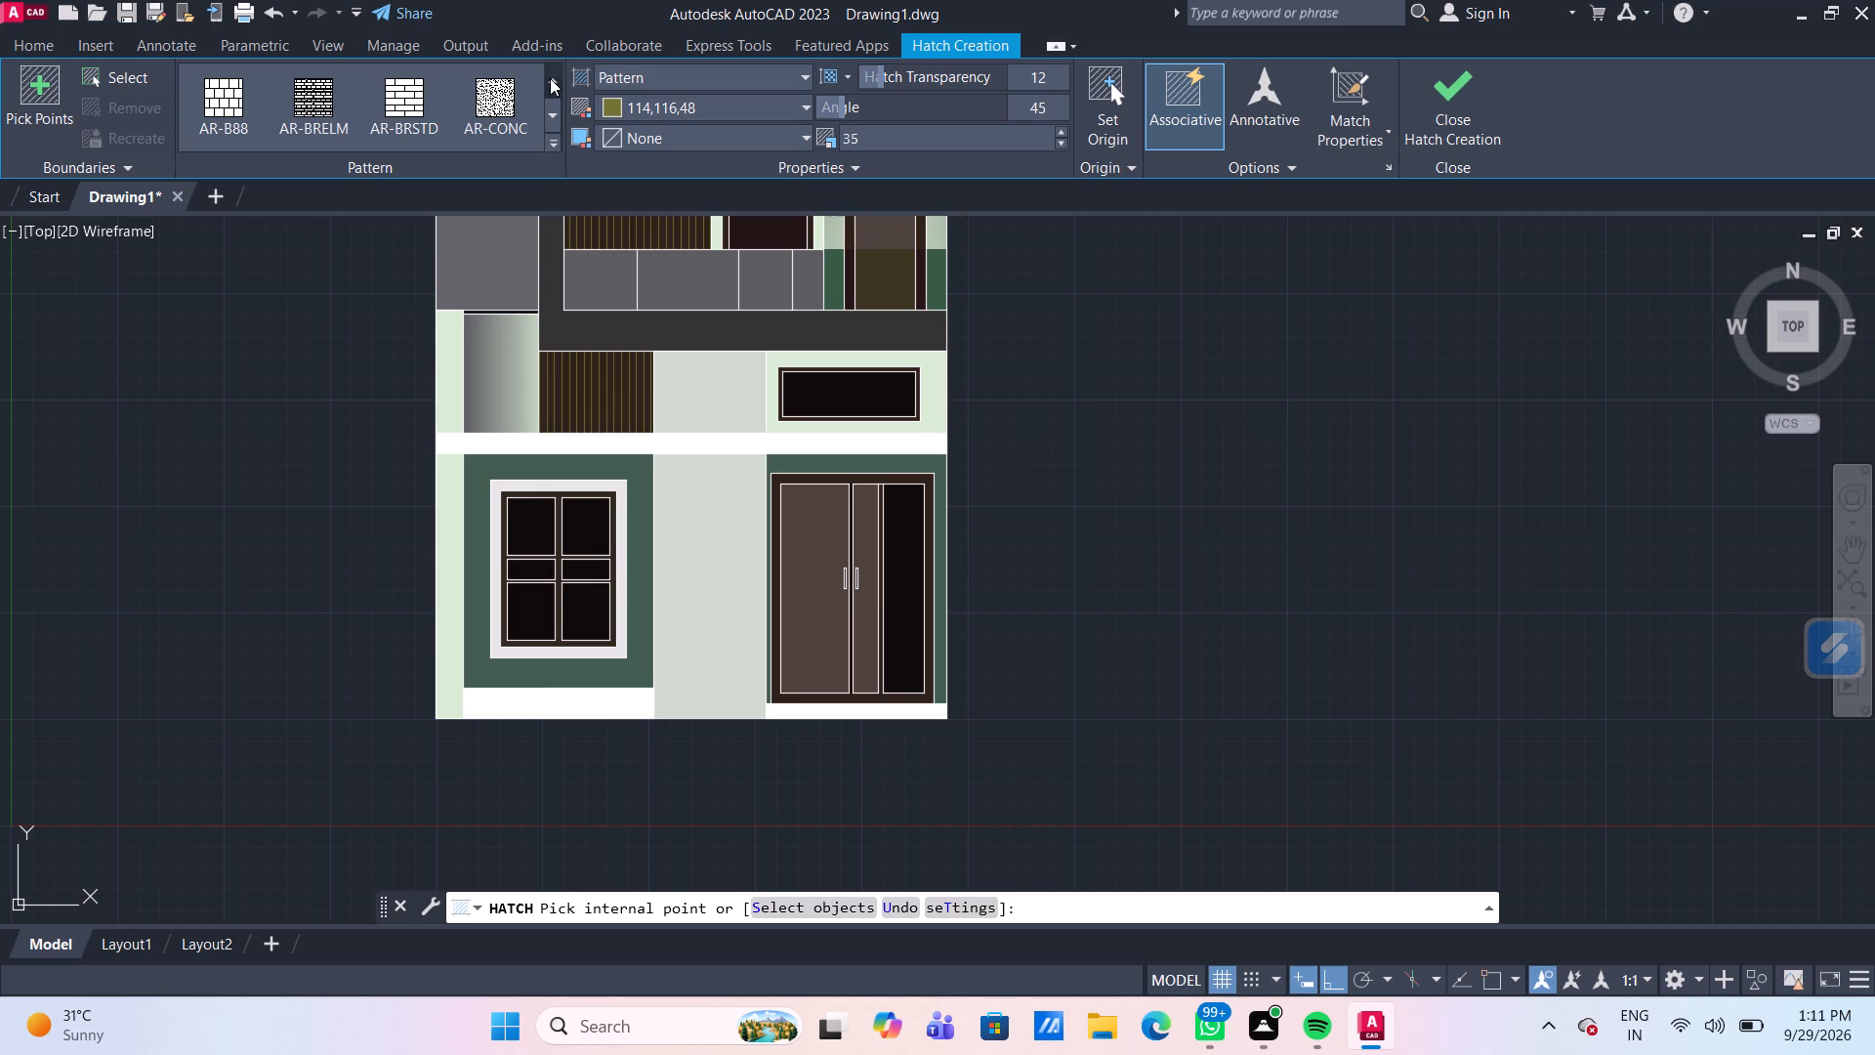
pyautogui.click(550, 78)
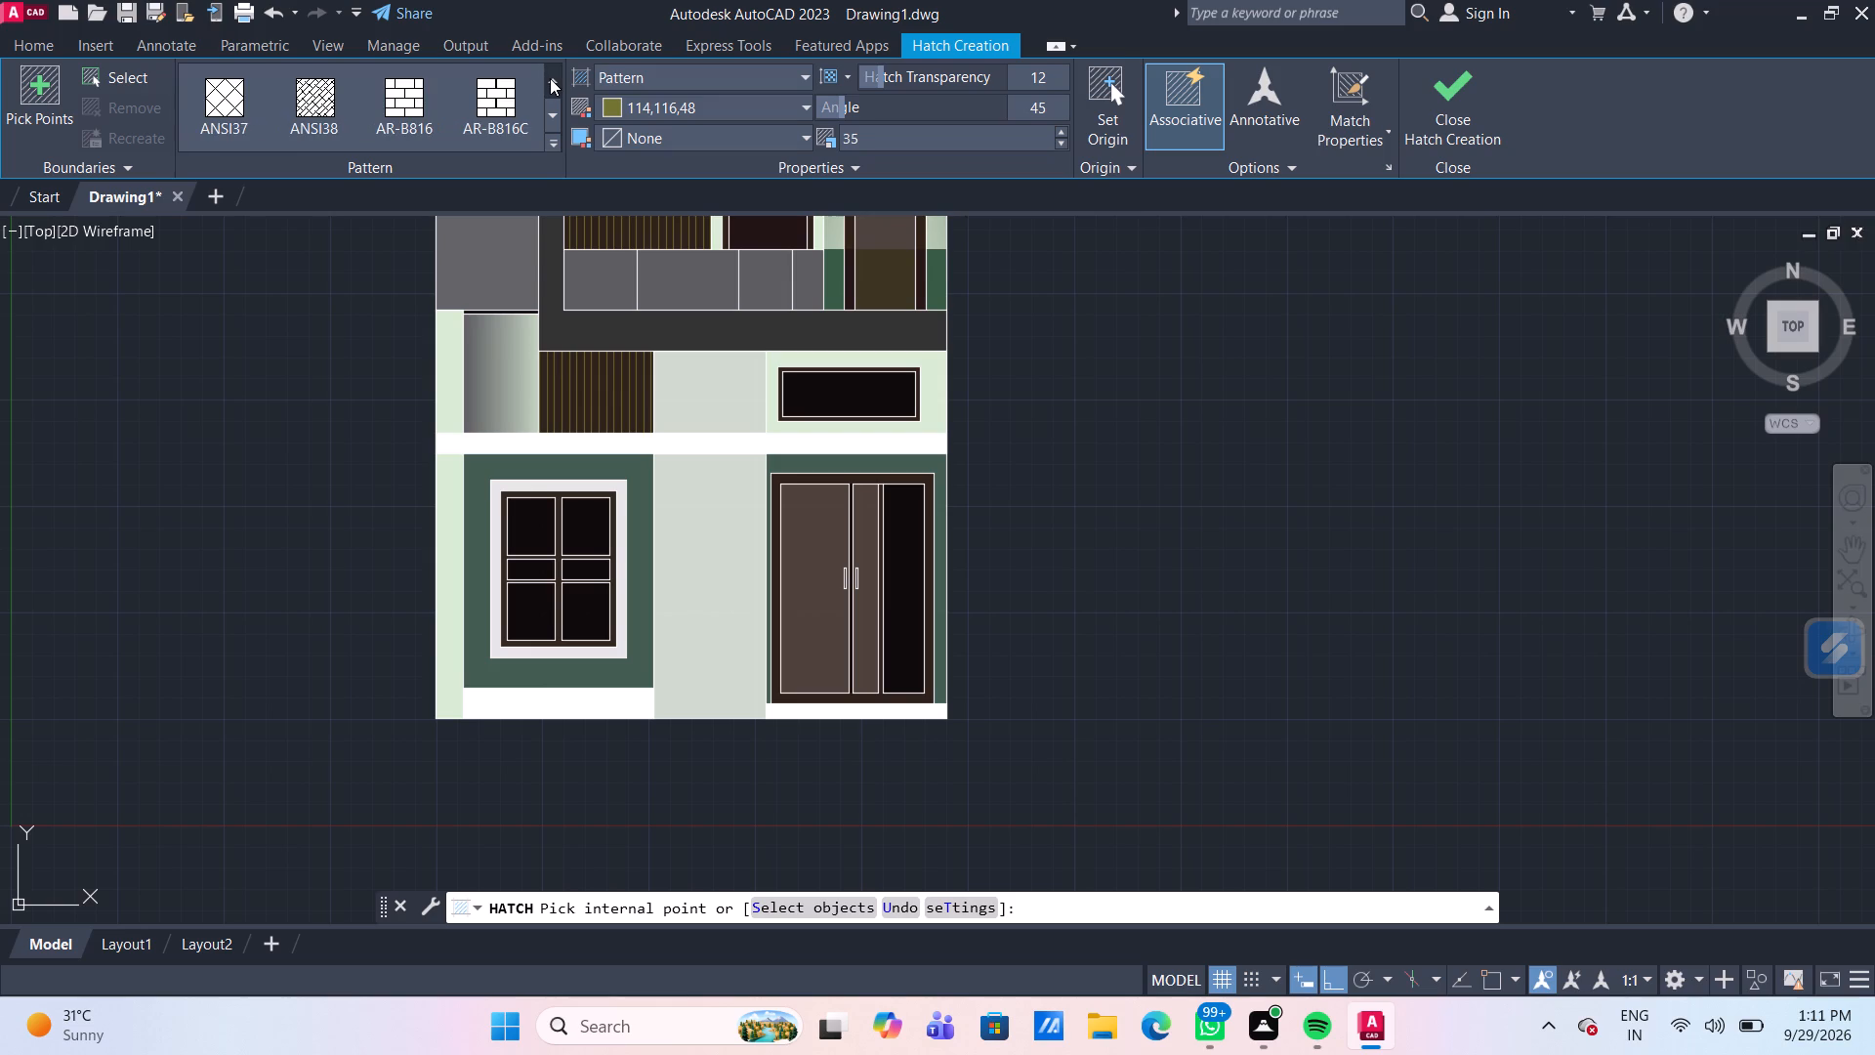
pyautogui.click(557, 115)
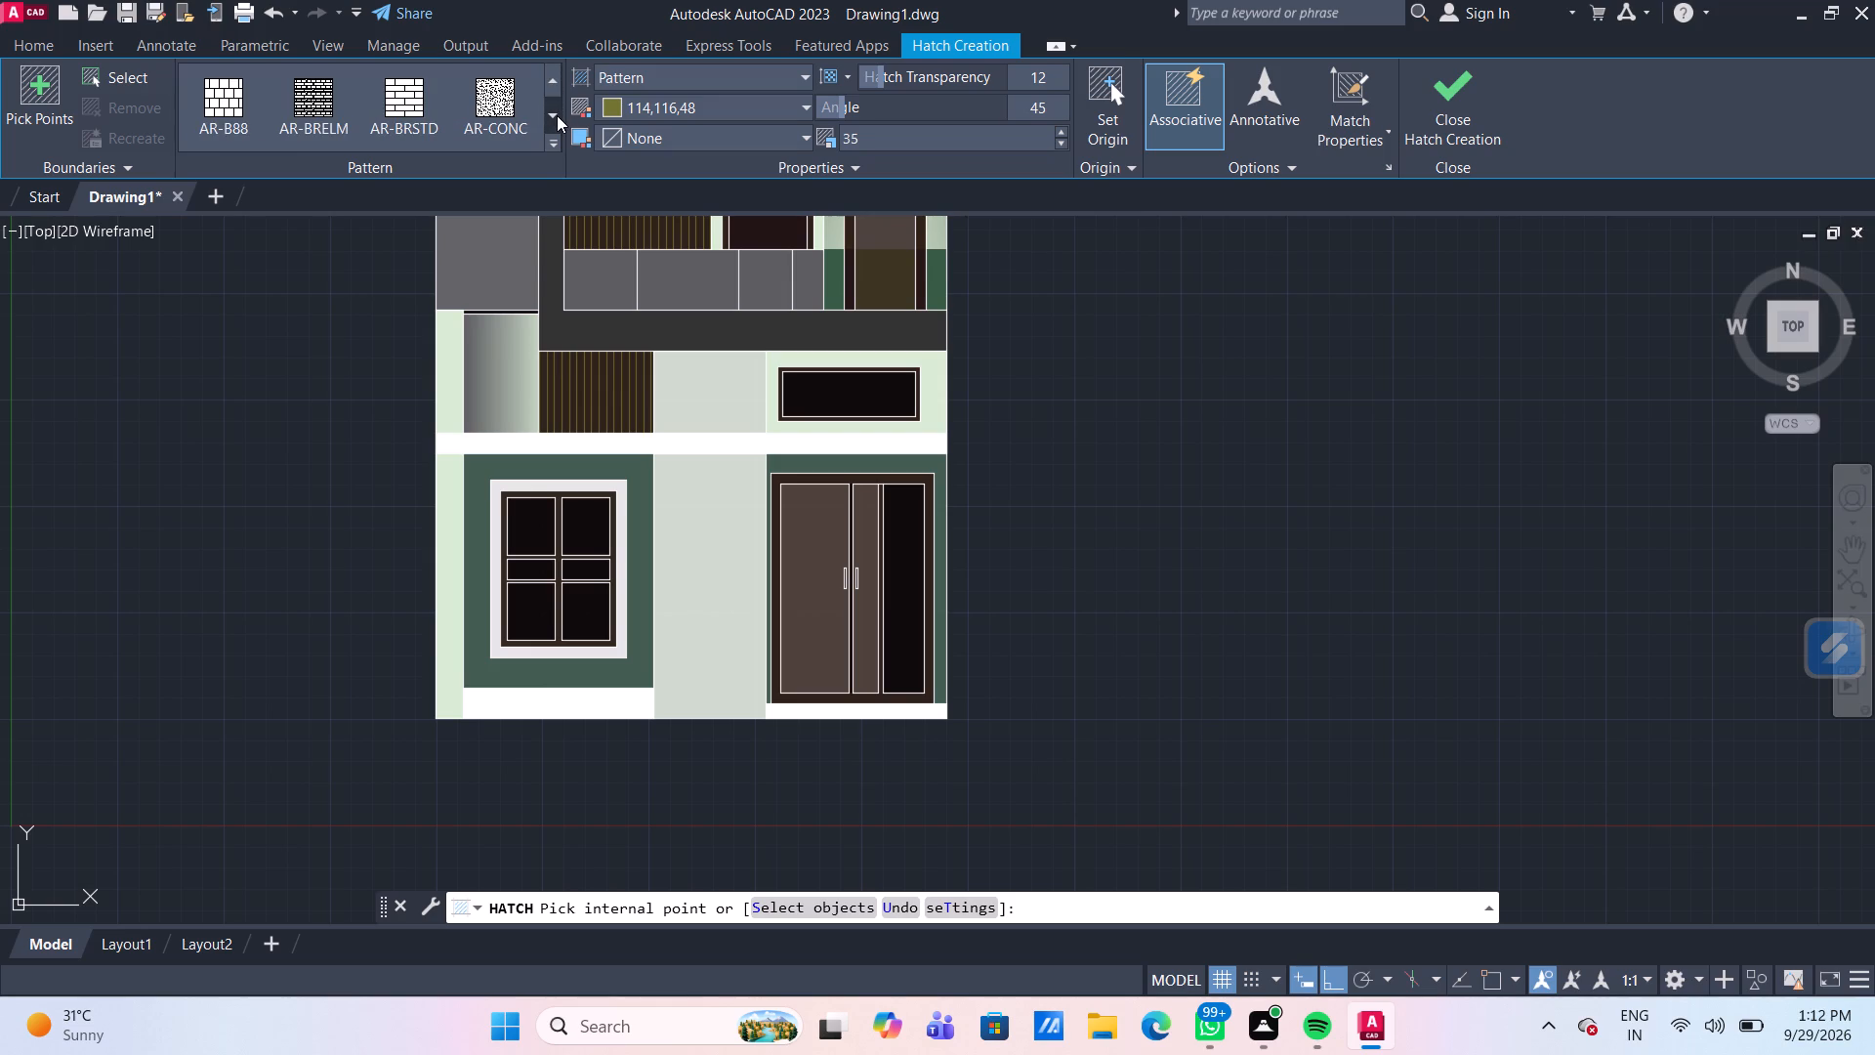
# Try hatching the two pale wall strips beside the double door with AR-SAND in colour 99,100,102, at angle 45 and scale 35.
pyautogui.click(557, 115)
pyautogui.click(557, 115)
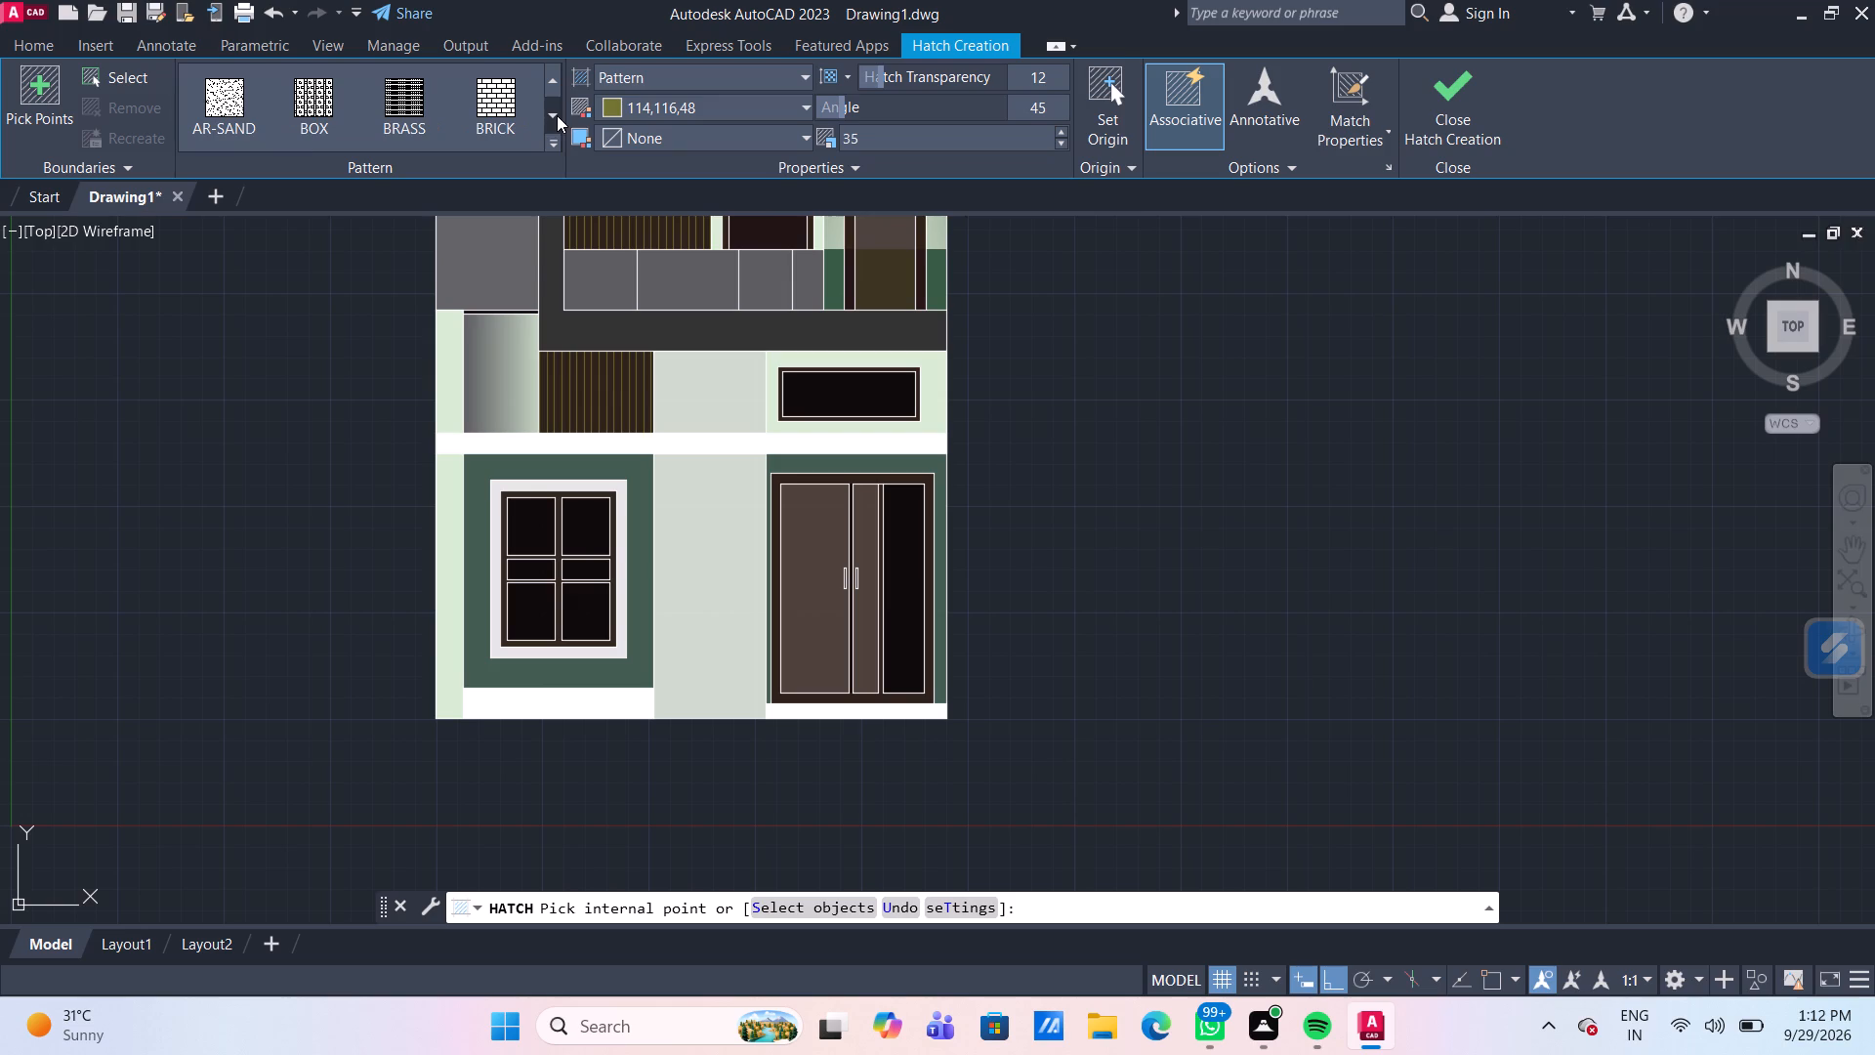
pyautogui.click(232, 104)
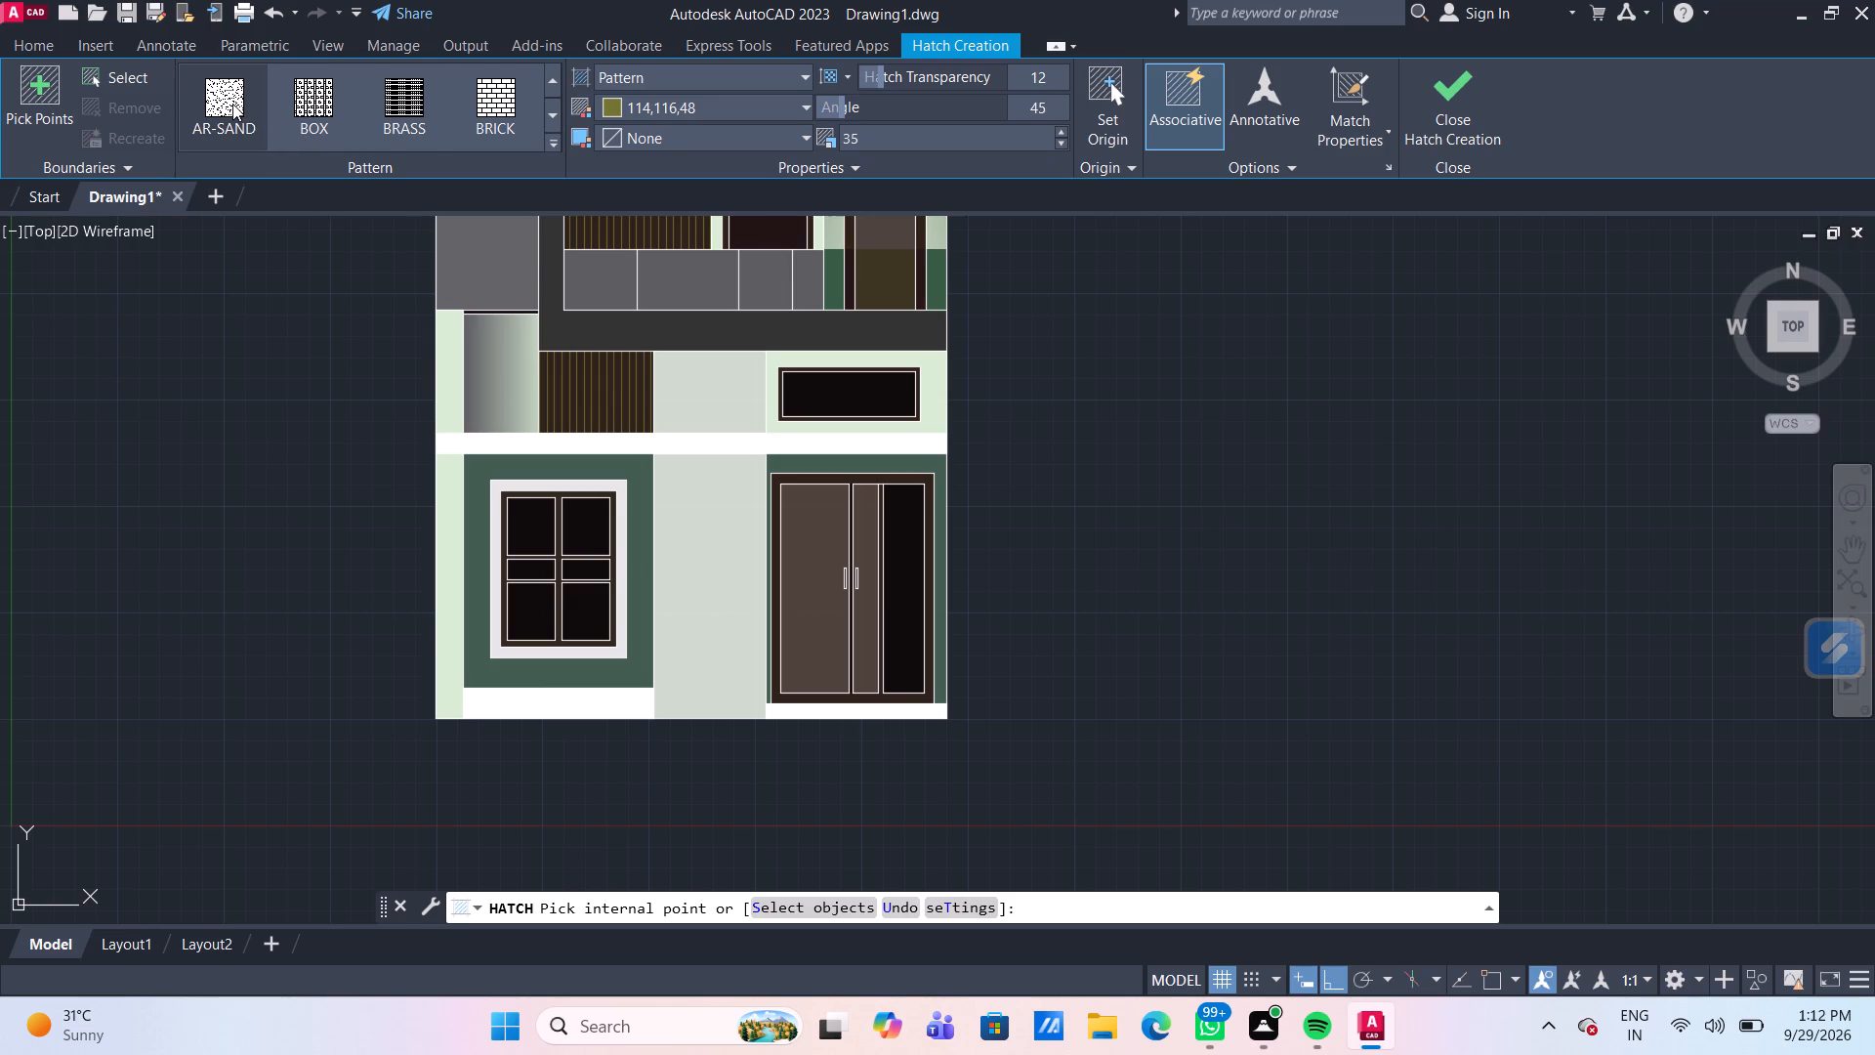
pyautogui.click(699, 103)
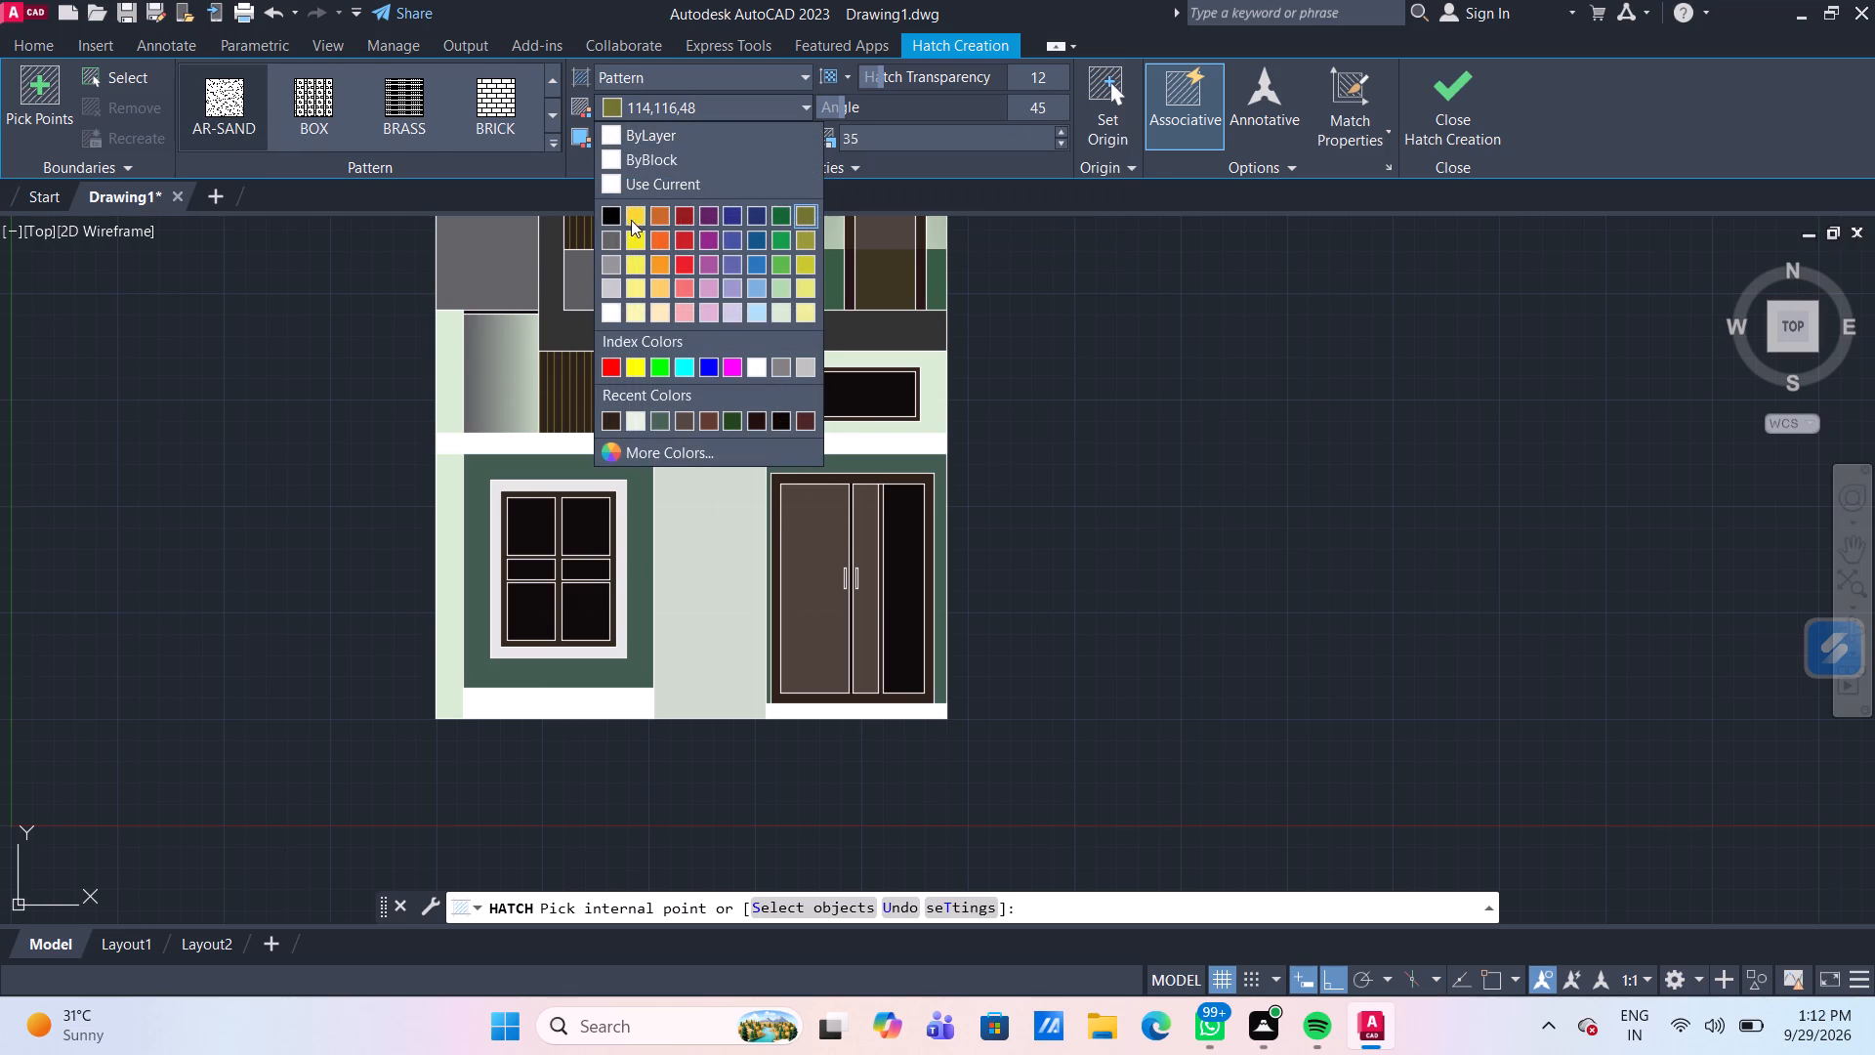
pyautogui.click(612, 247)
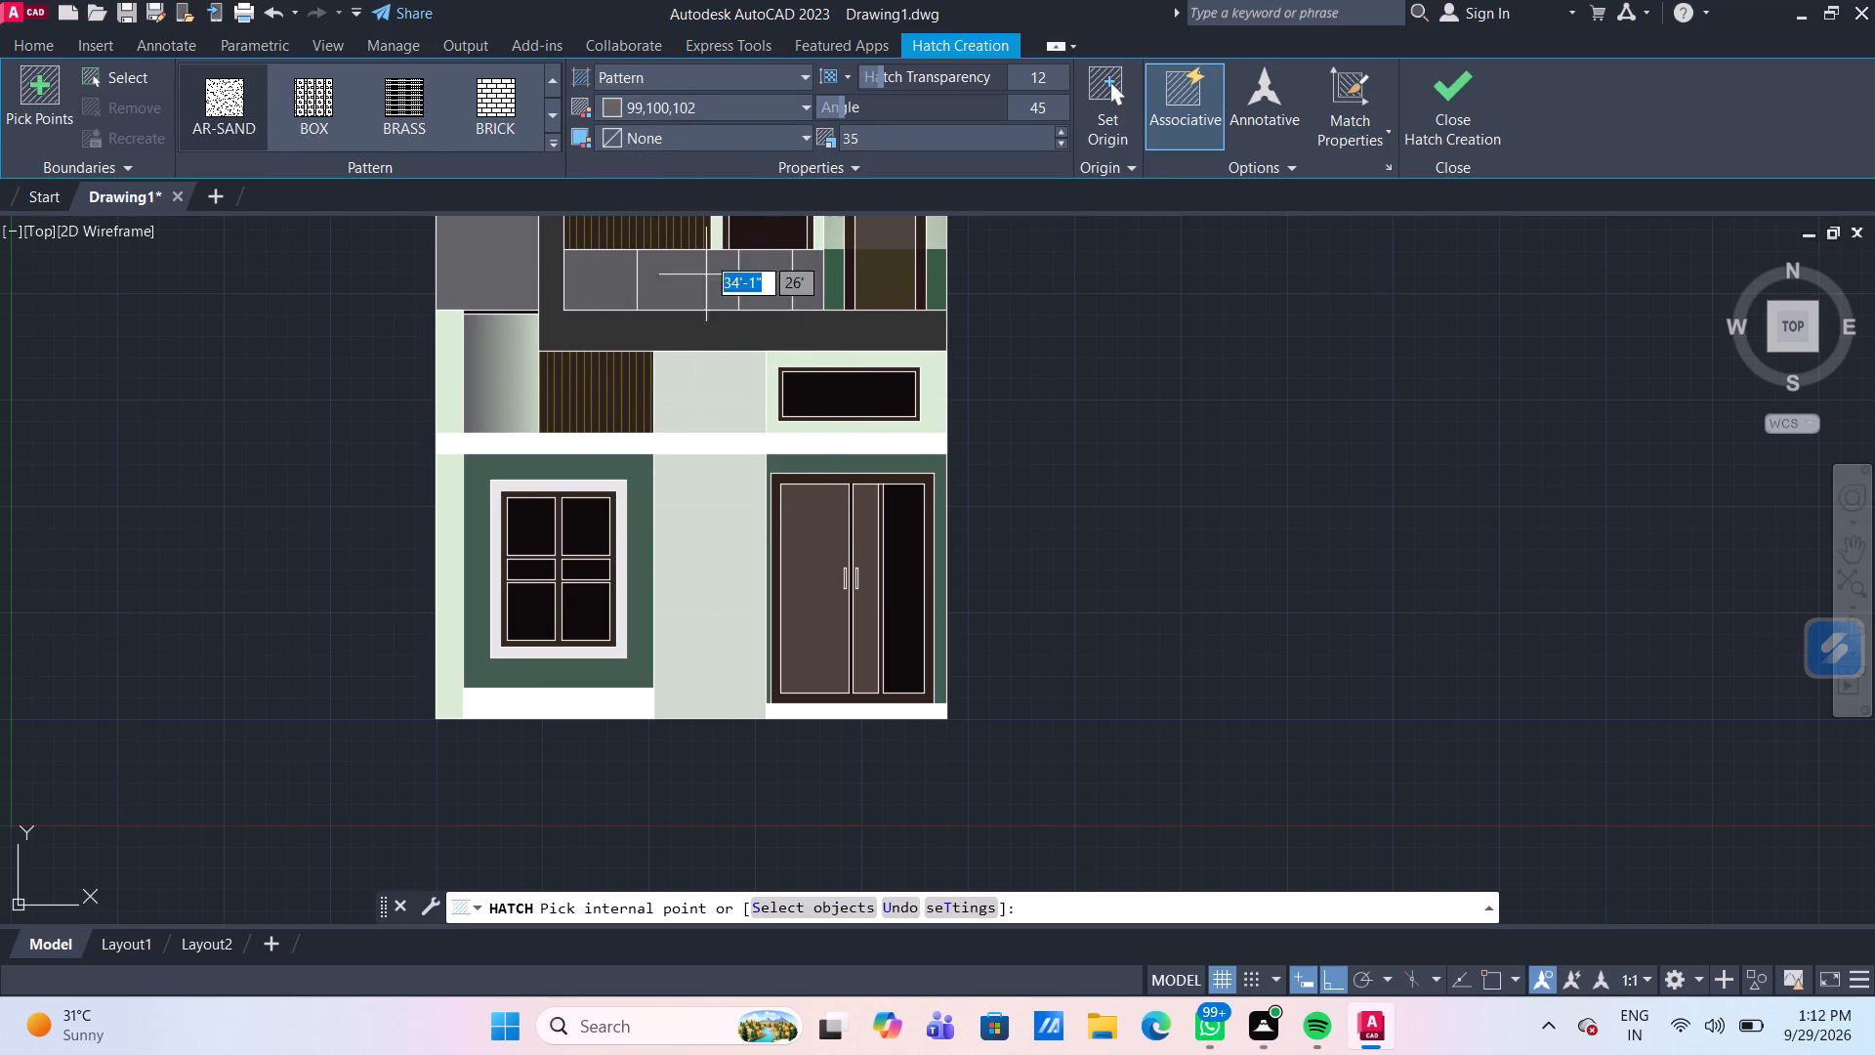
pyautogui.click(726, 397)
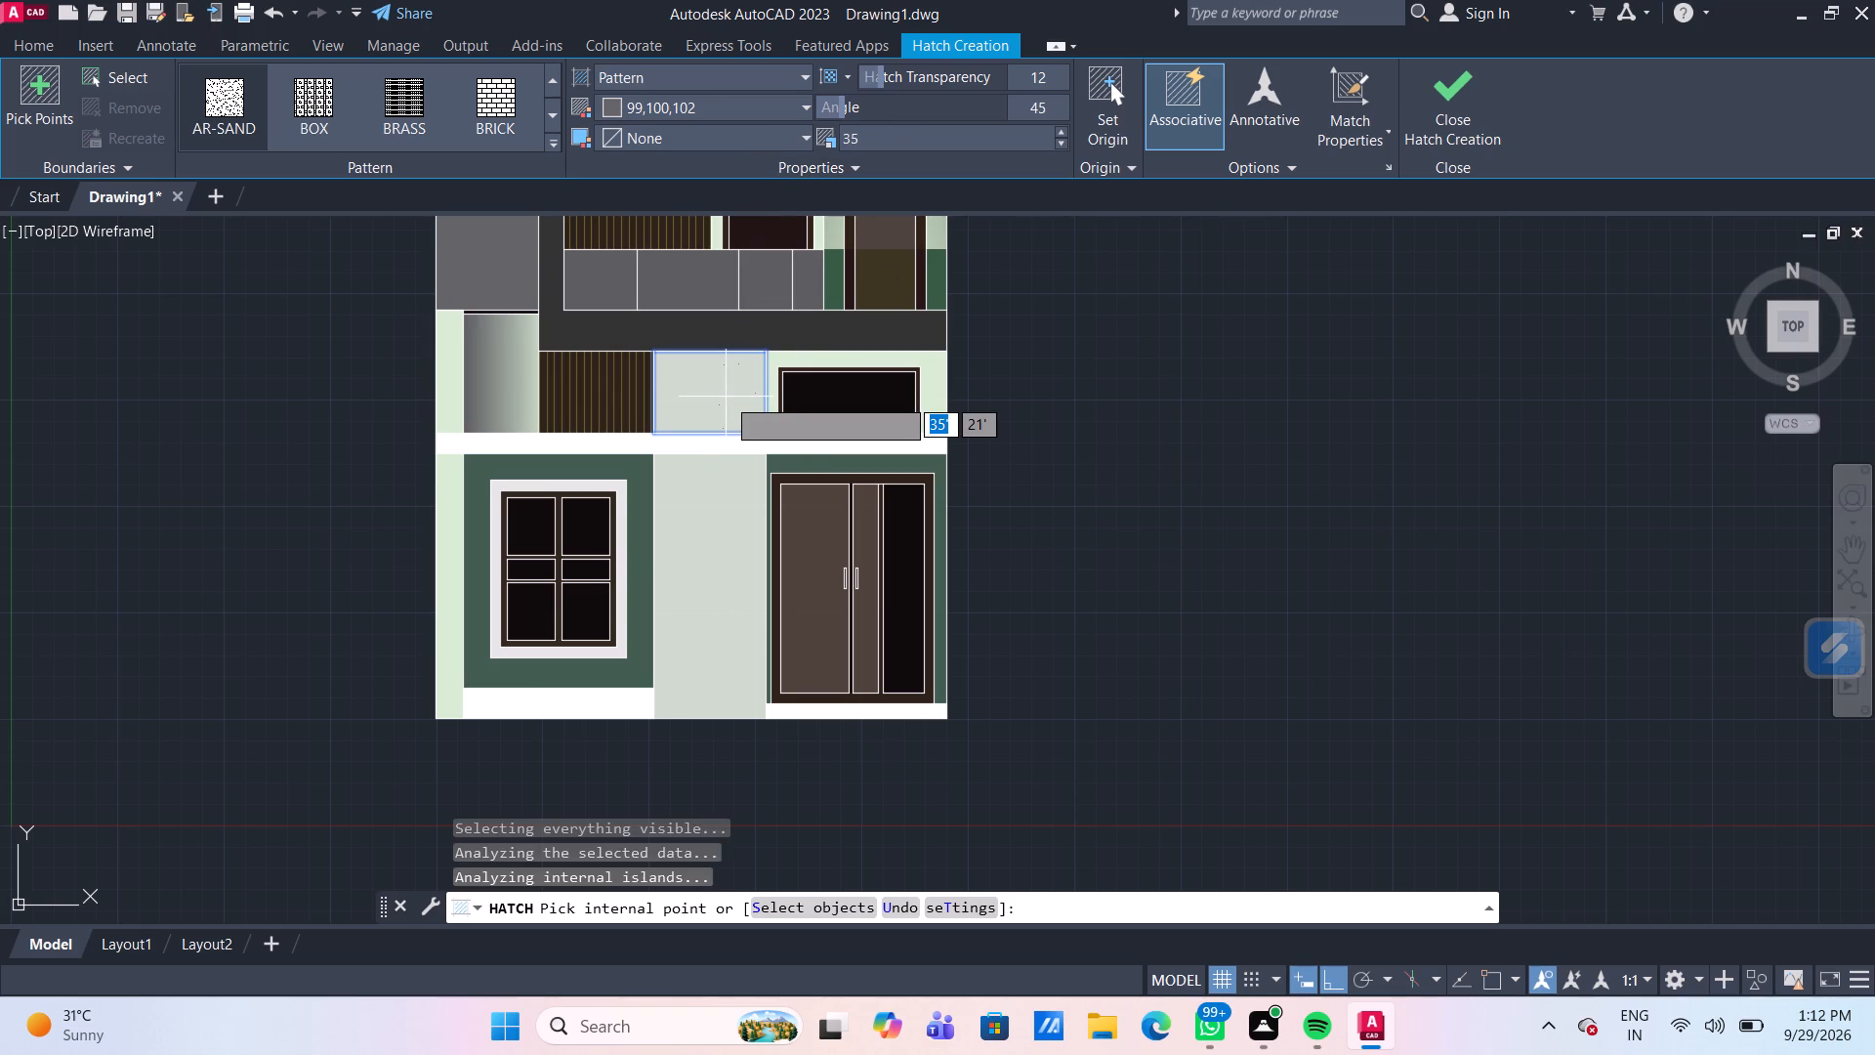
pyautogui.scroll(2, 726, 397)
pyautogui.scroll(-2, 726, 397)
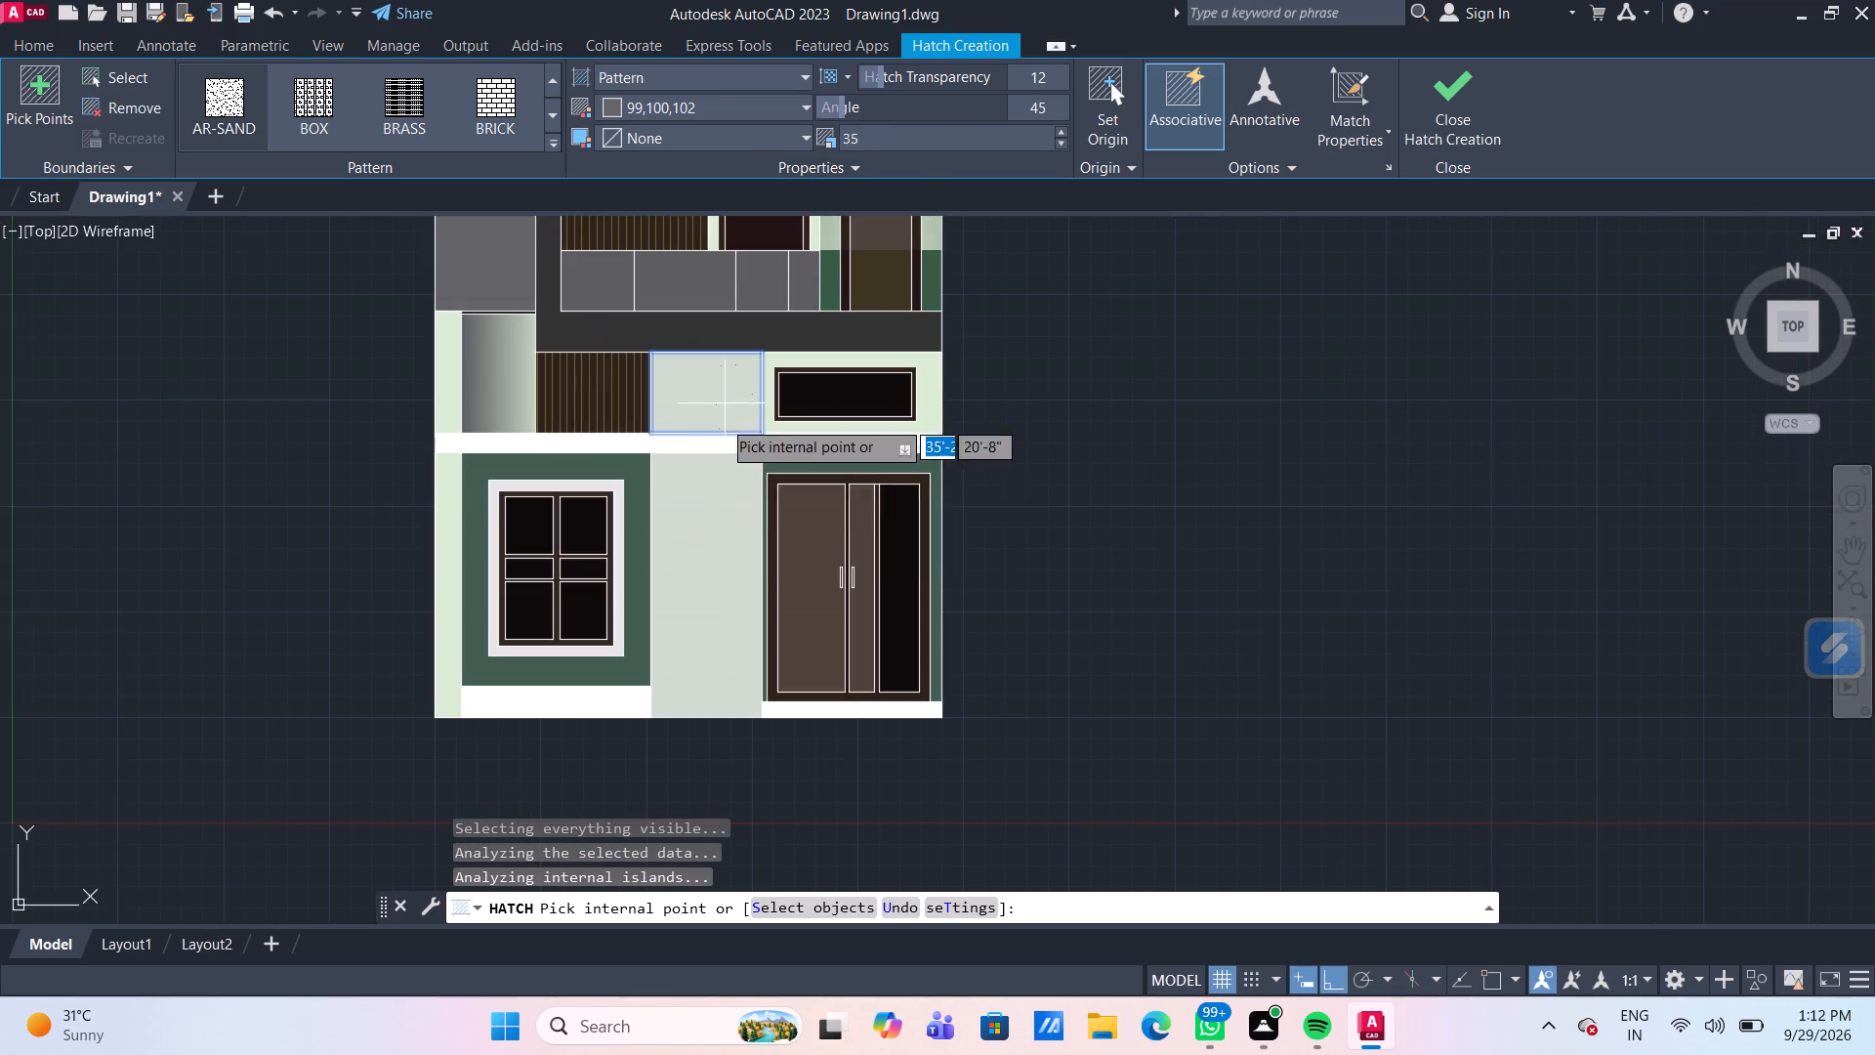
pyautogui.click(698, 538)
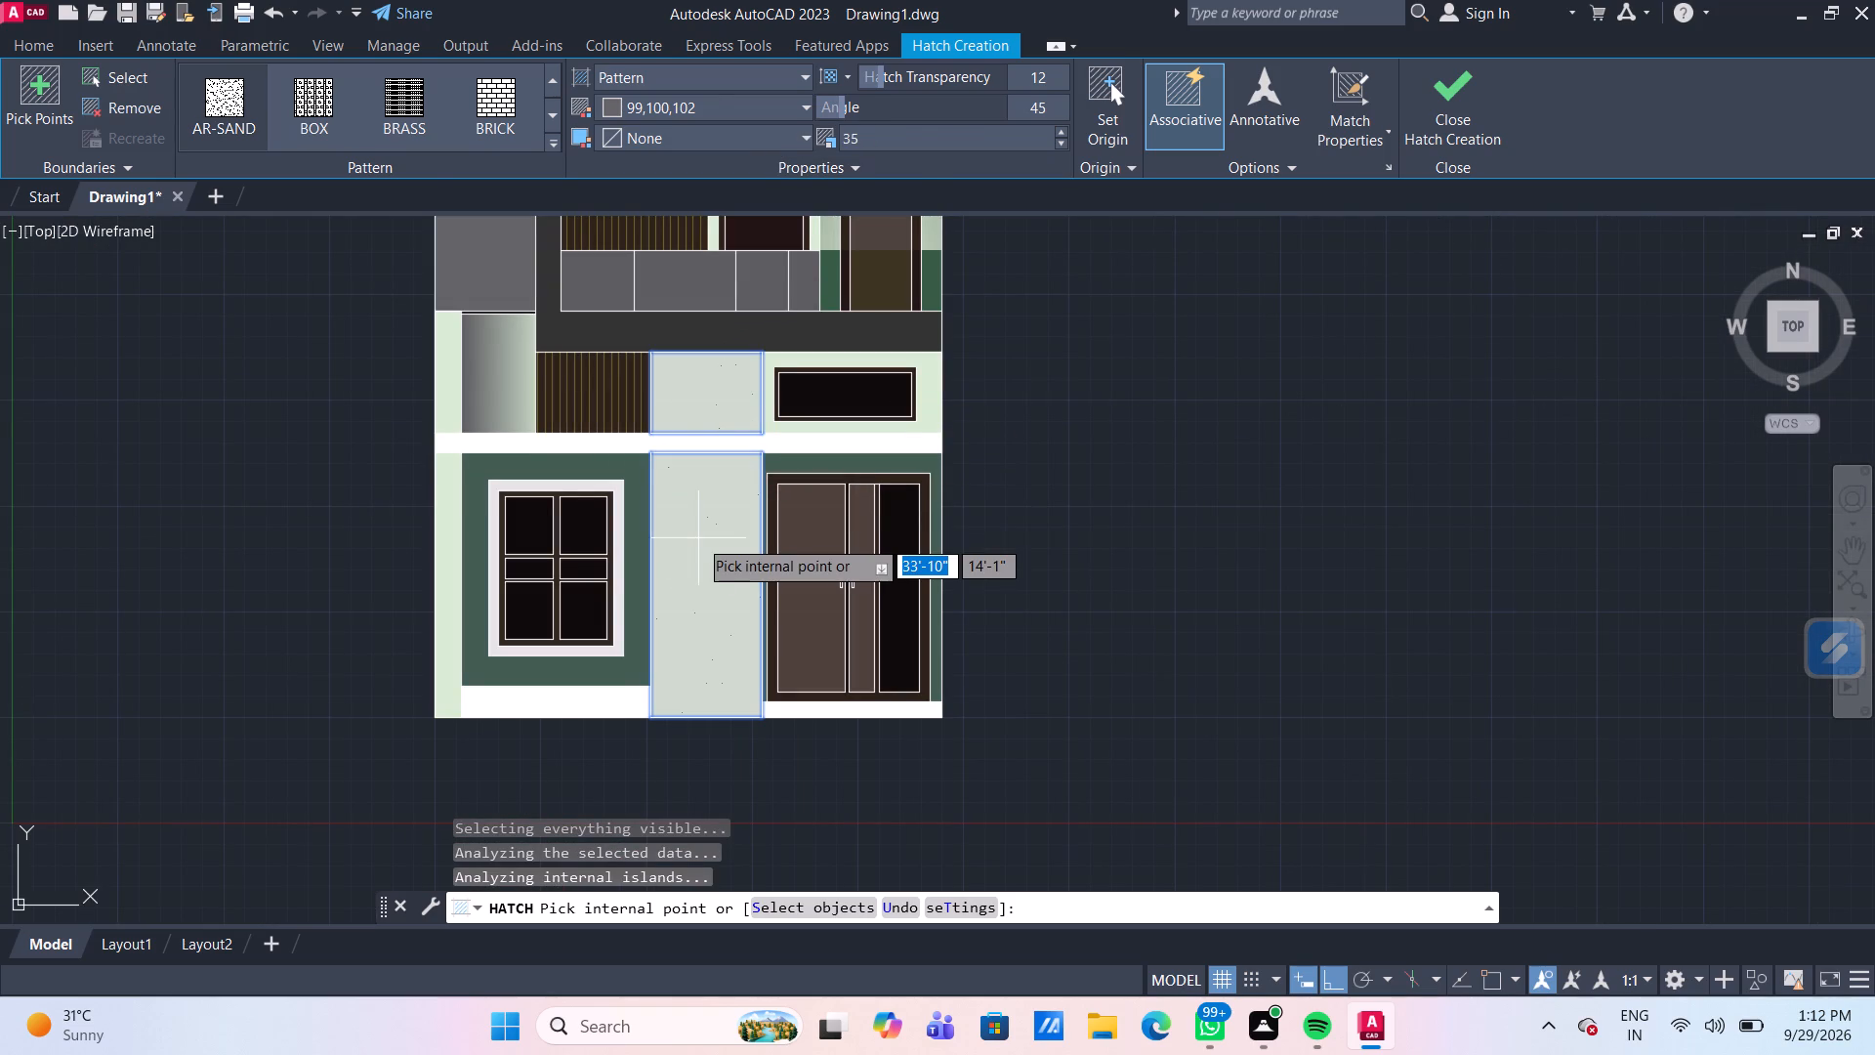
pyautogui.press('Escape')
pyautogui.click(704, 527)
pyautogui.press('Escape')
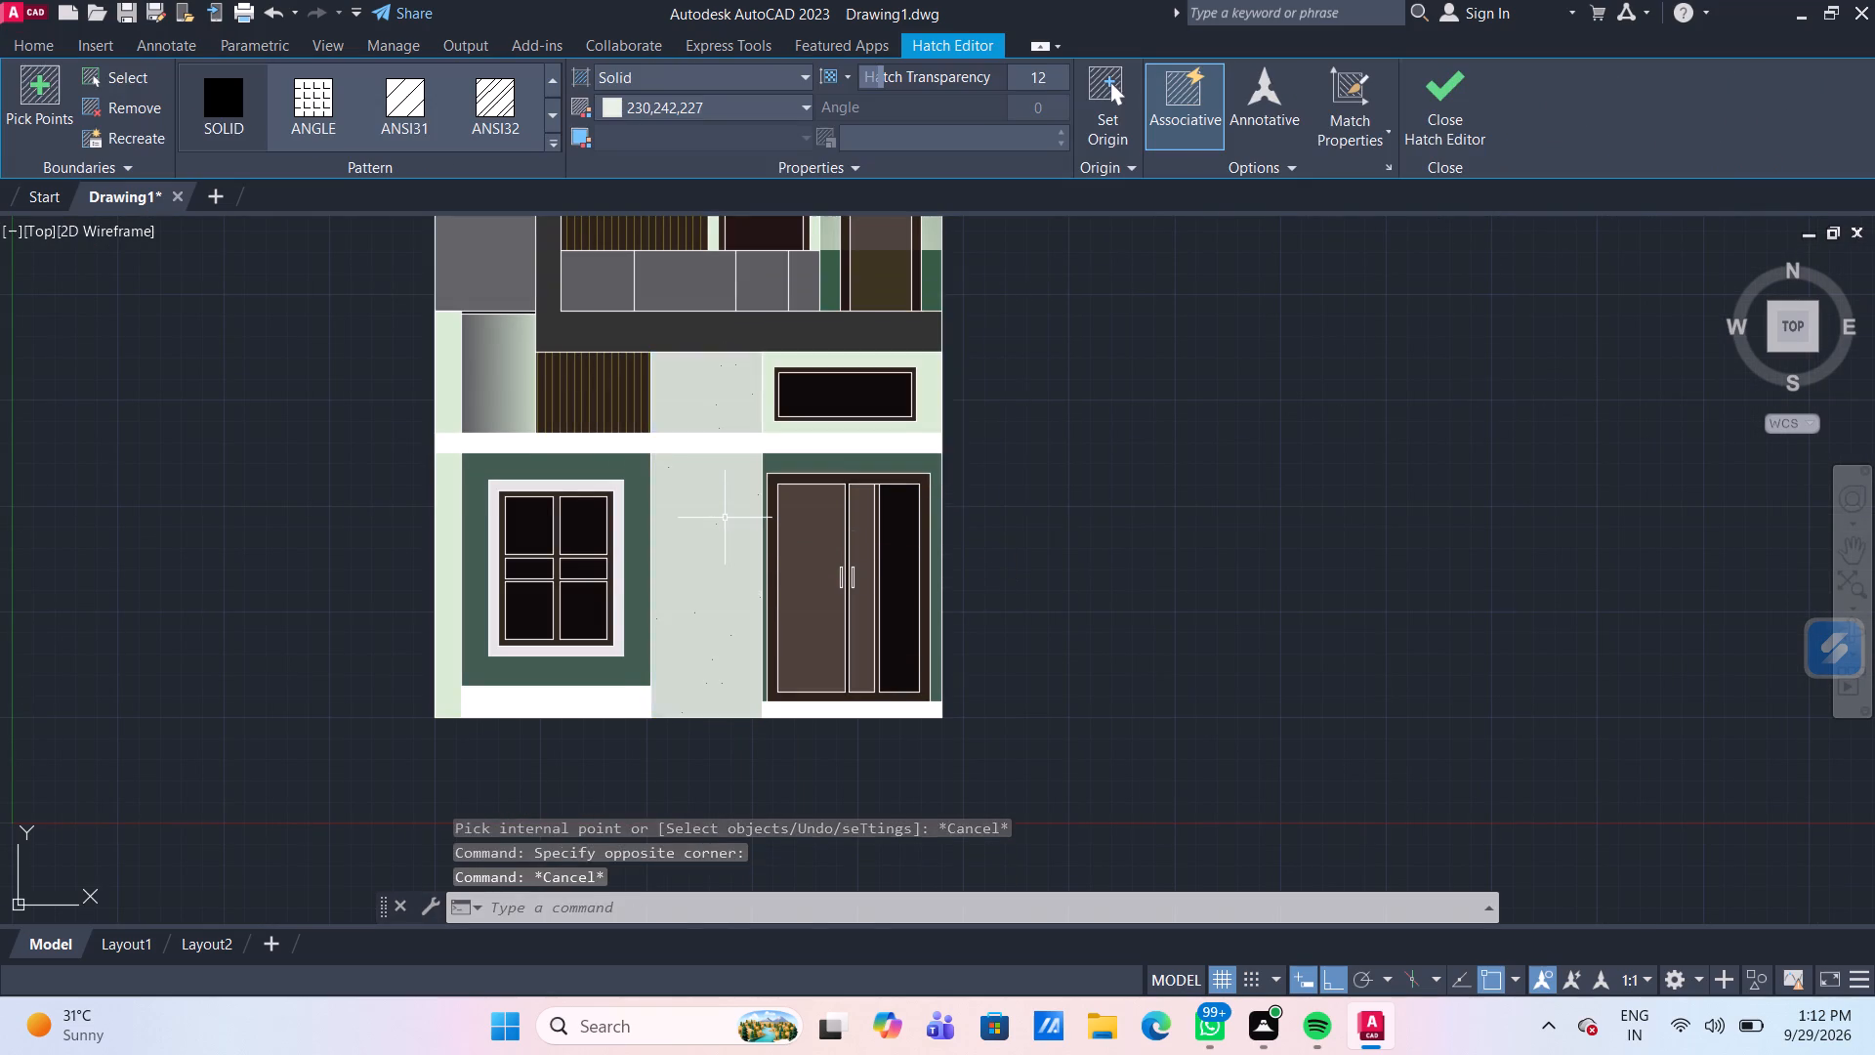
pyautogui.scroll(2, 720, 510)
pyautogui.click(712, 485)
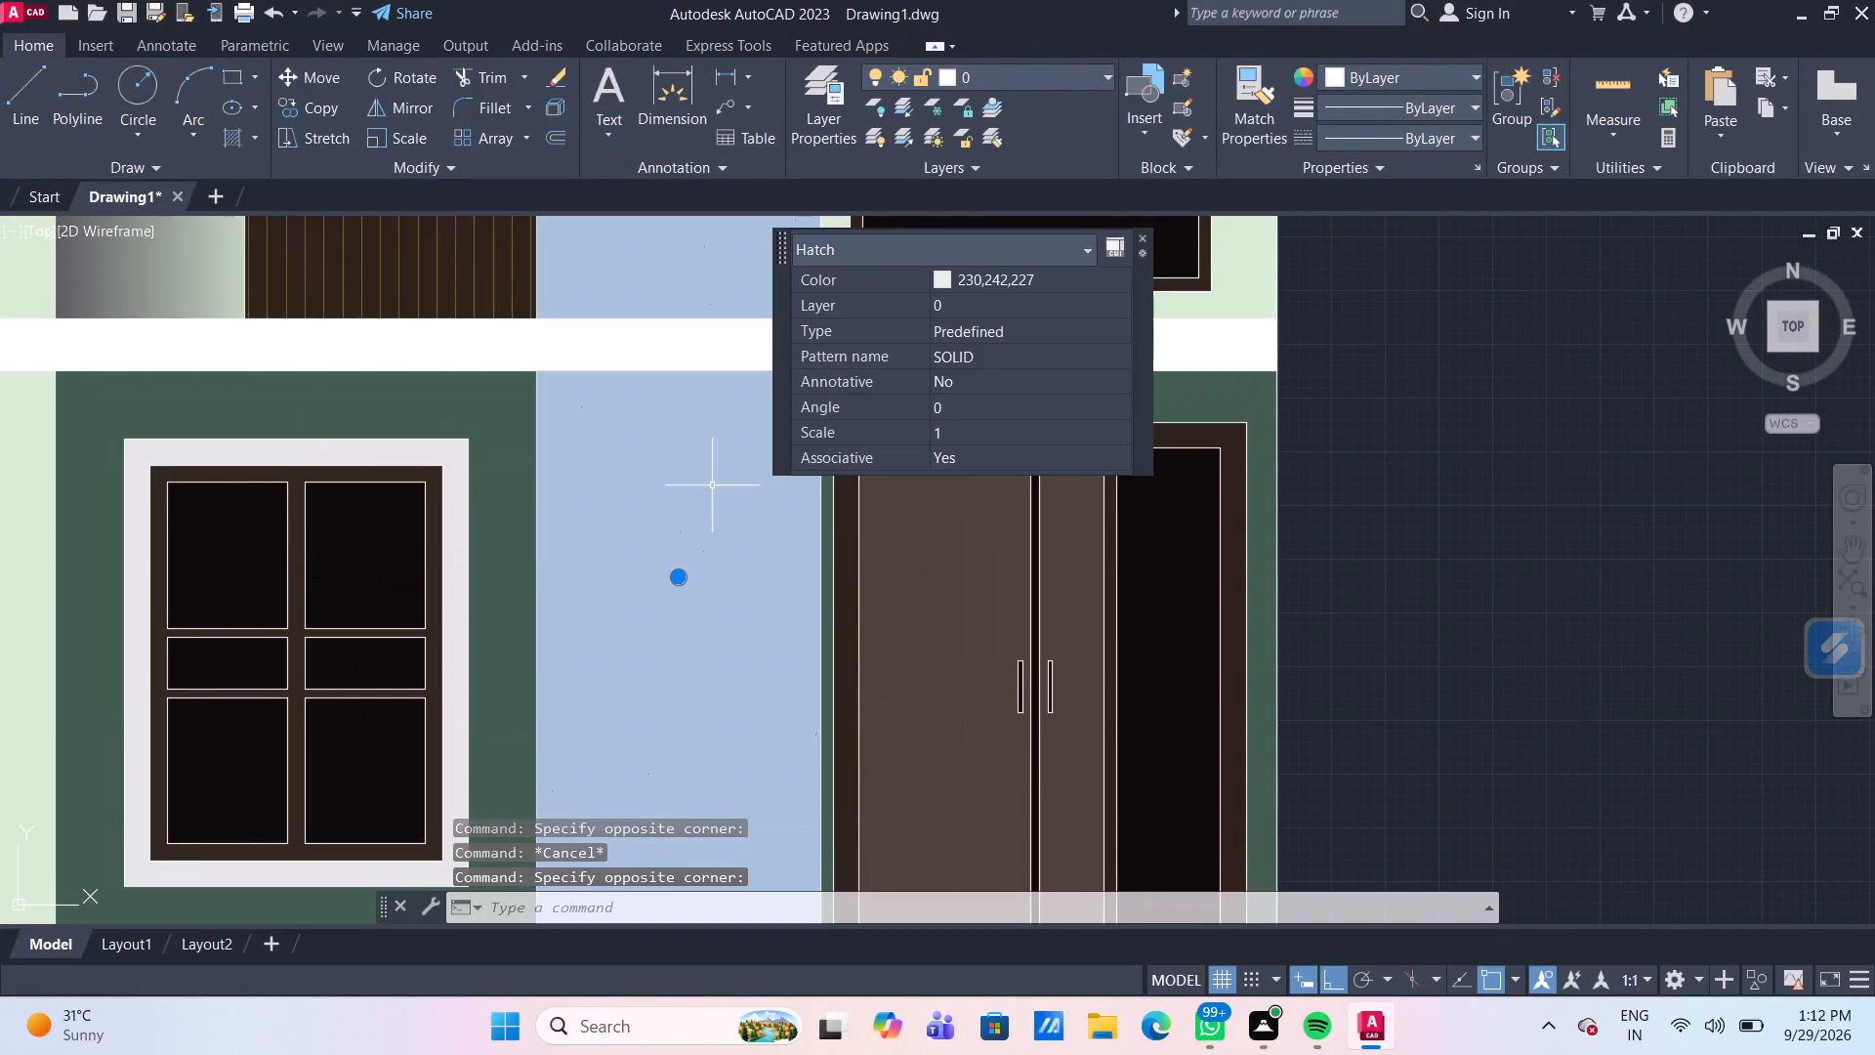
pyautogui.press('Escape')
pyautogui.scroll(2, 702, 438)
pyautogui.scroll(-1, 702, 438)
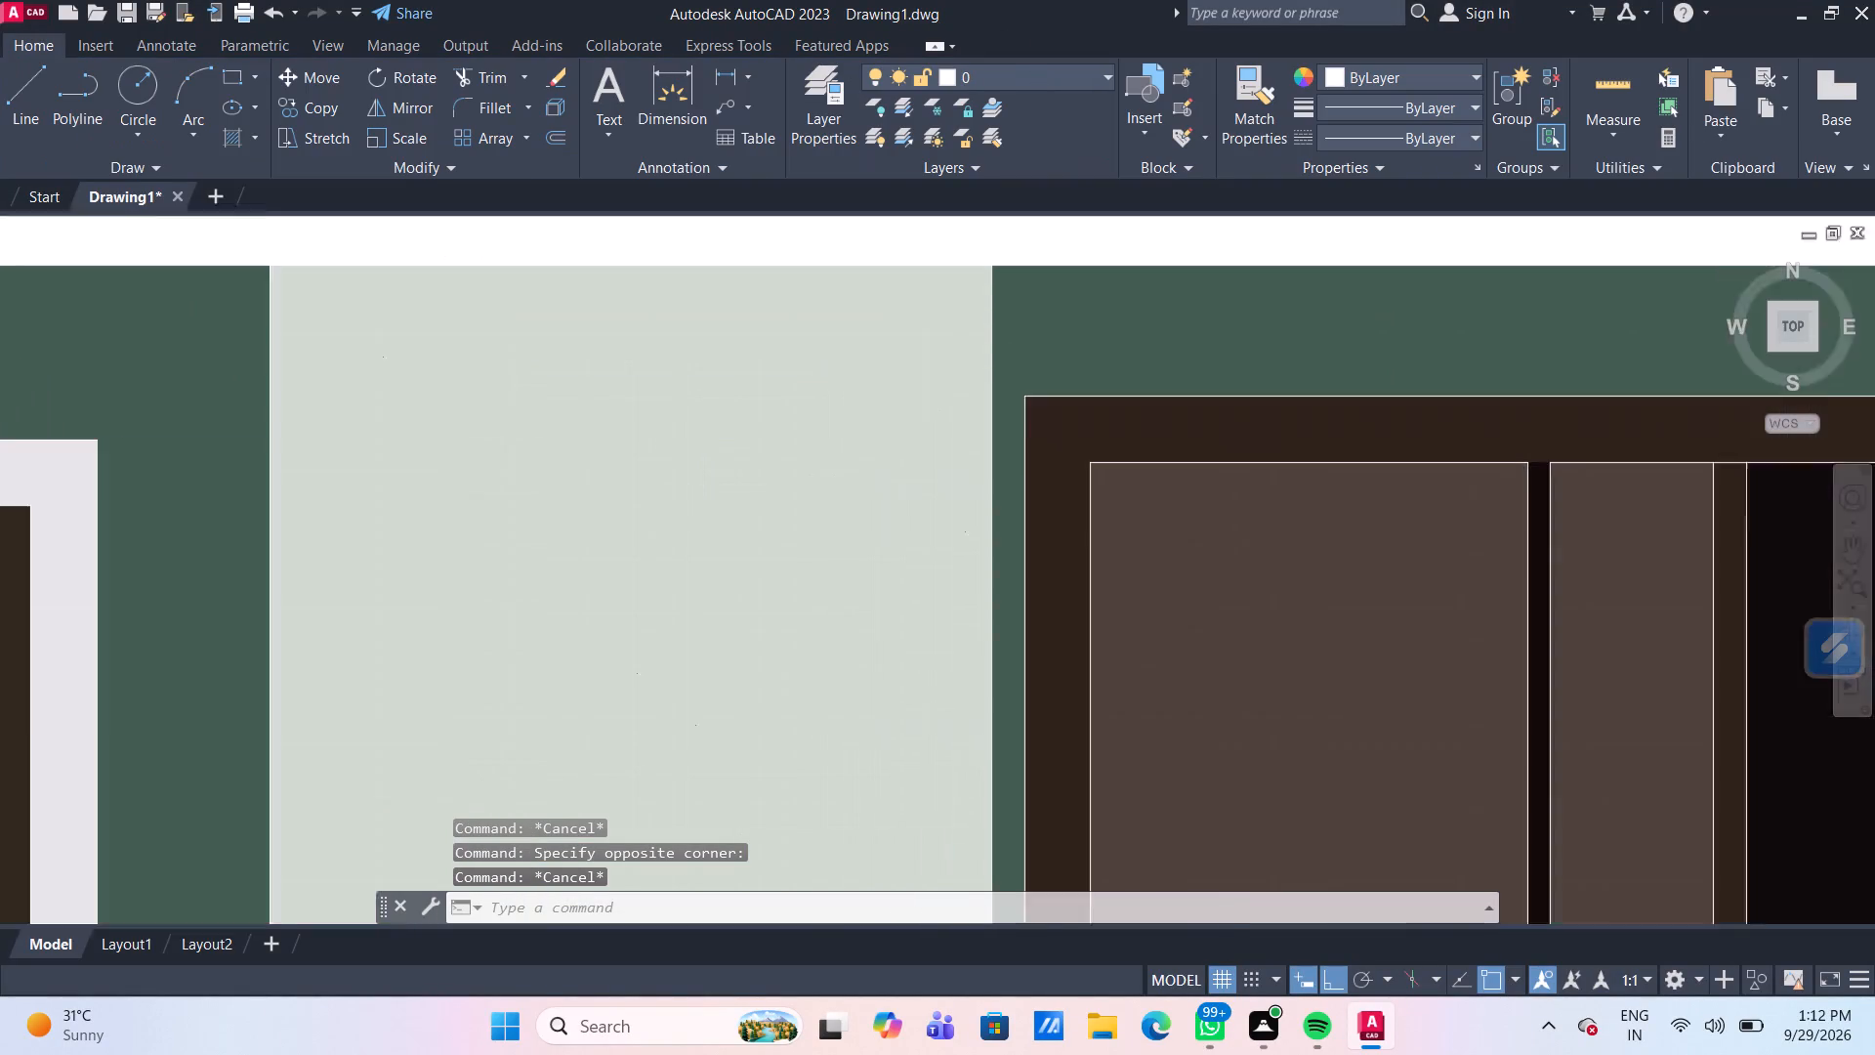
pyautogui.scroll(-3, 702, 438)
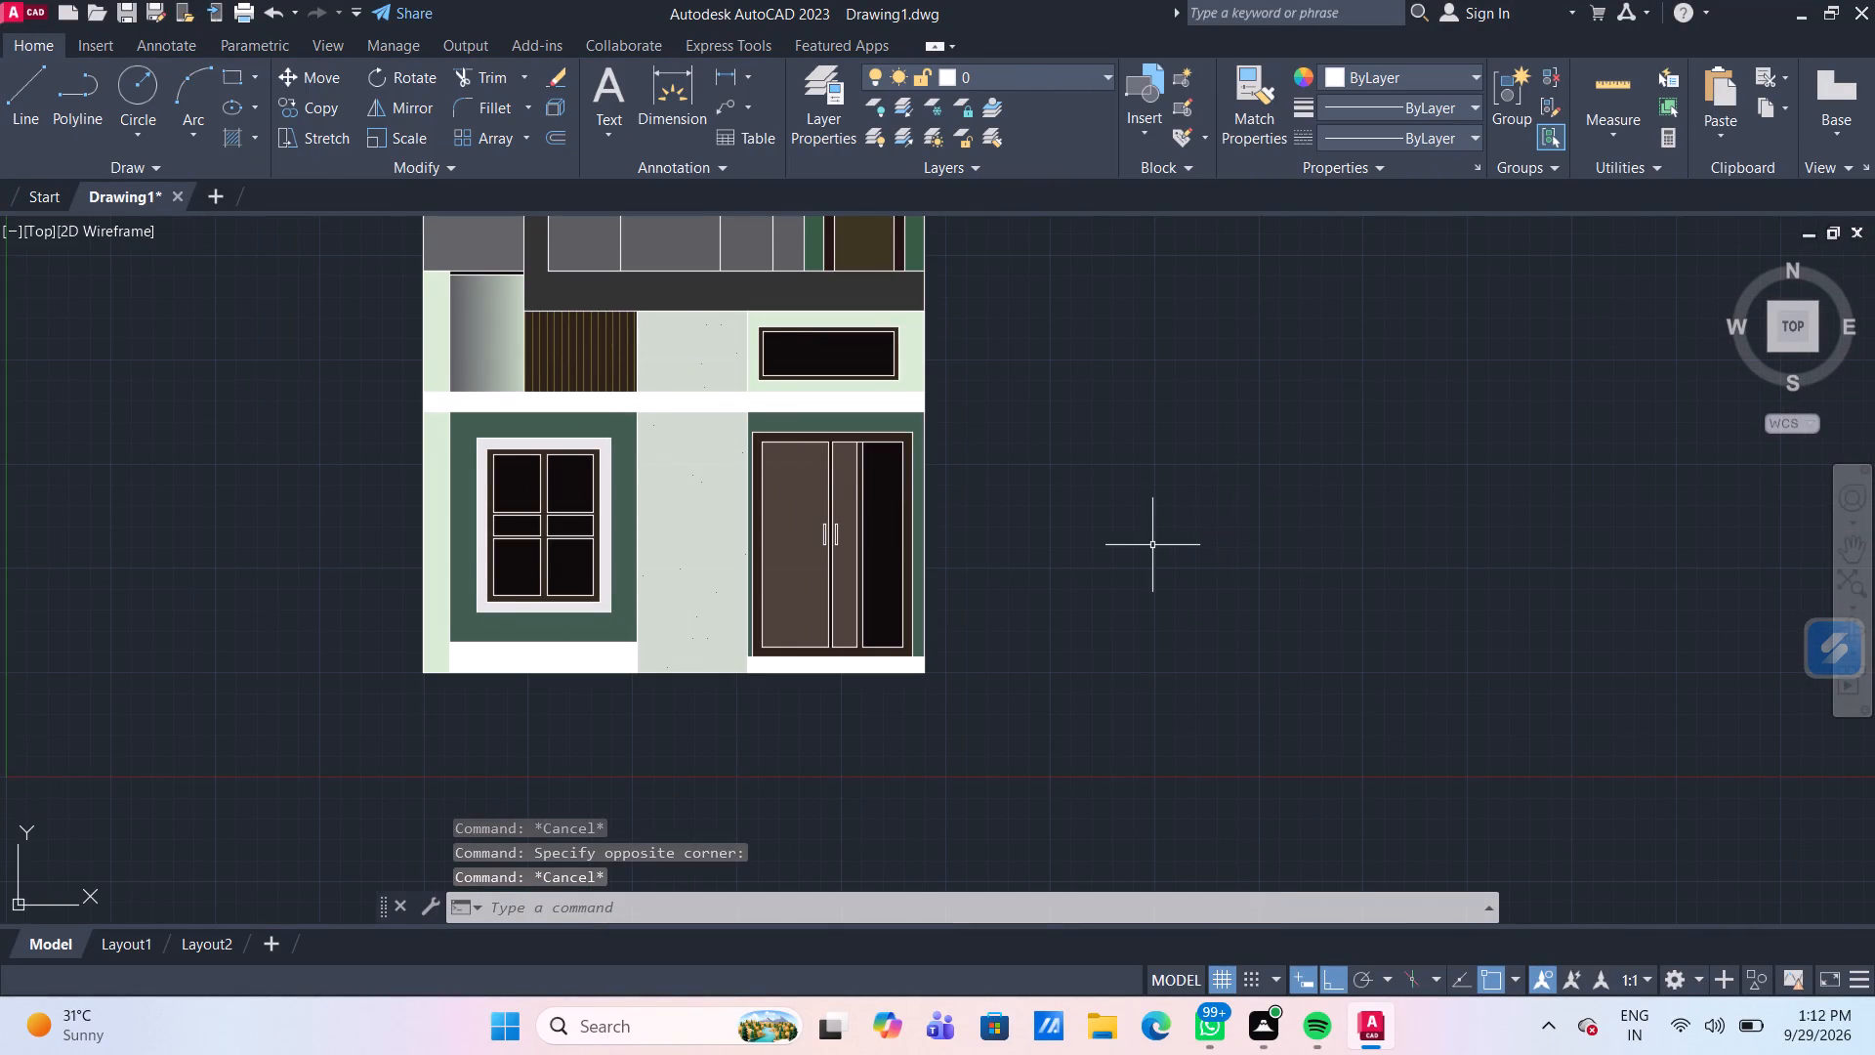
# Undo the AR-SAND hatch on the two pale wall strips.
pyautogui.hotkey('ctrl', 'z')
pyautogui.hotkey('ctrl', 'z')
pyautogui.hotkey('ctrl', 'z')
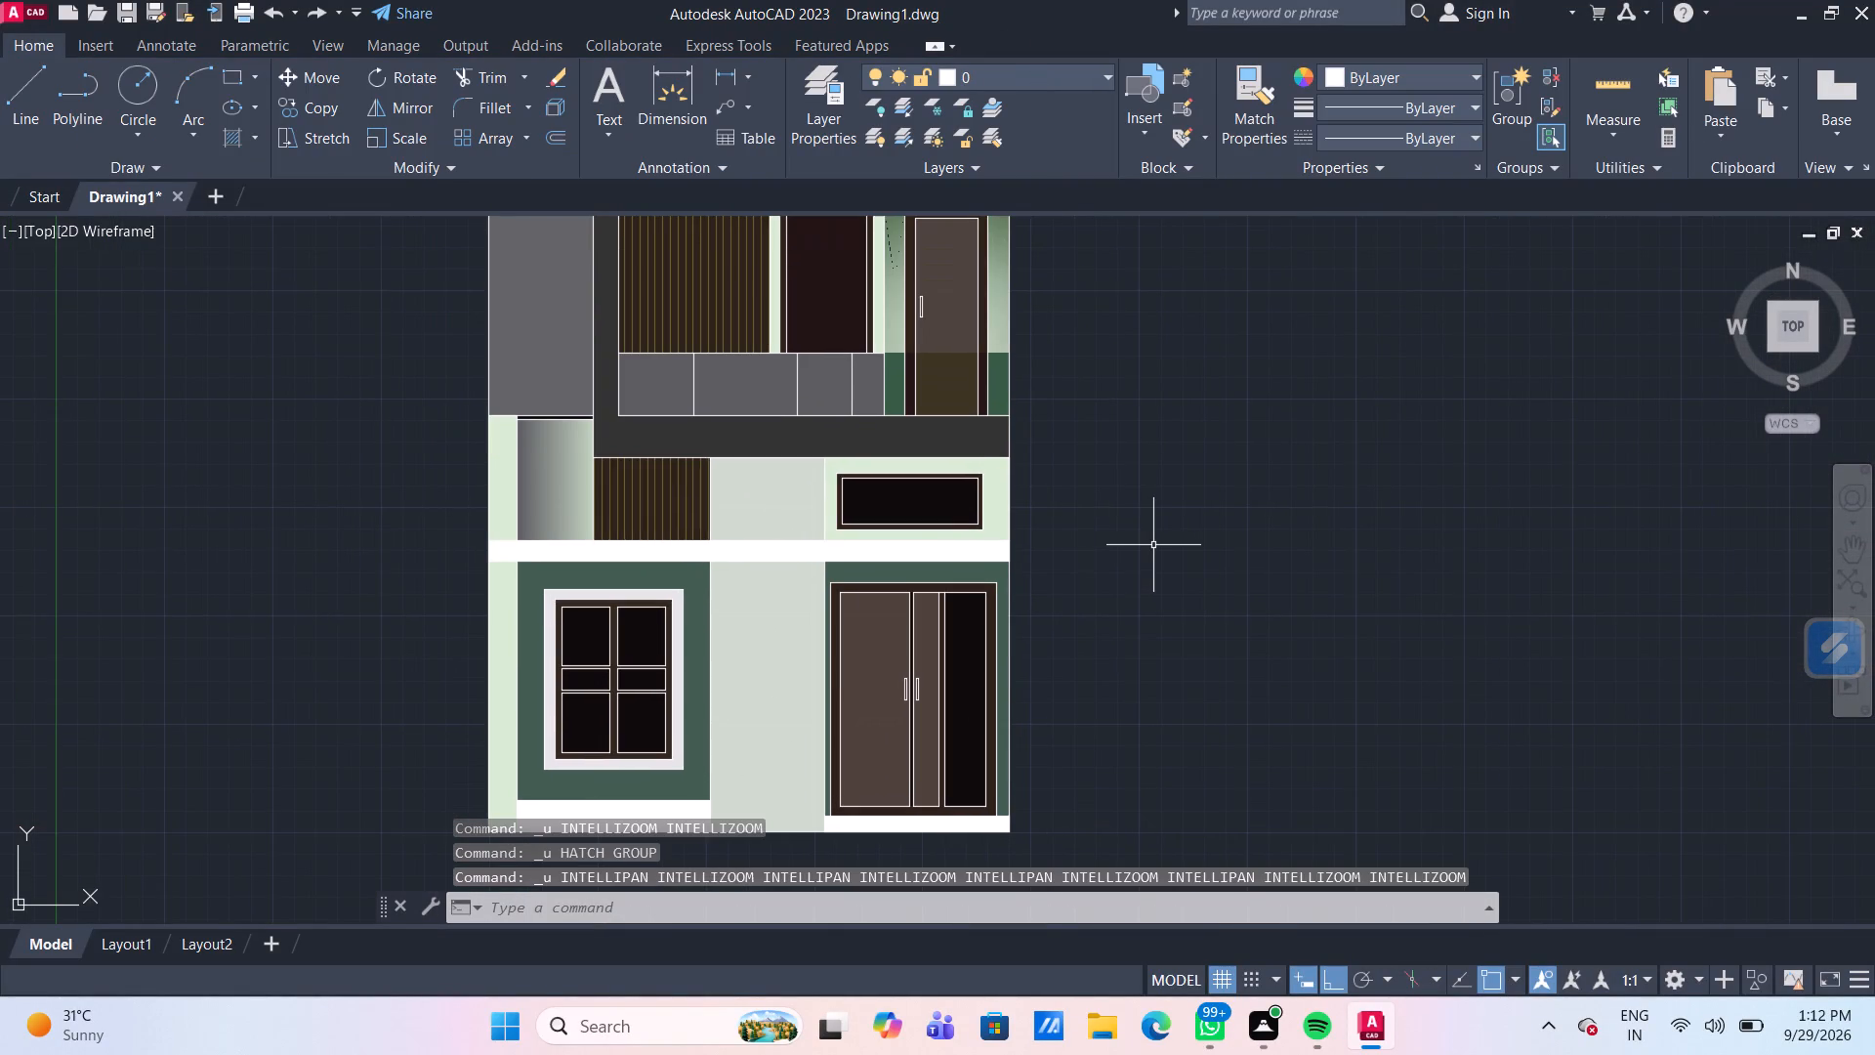
# Hatch the pale wall strips above and below the white band with AR-SAND in colour 99,100,102, at angle 45 and scale 1.
pyautogui.moveTo(776, 490); pyautogui.dragTo(676, 360, button='middle')
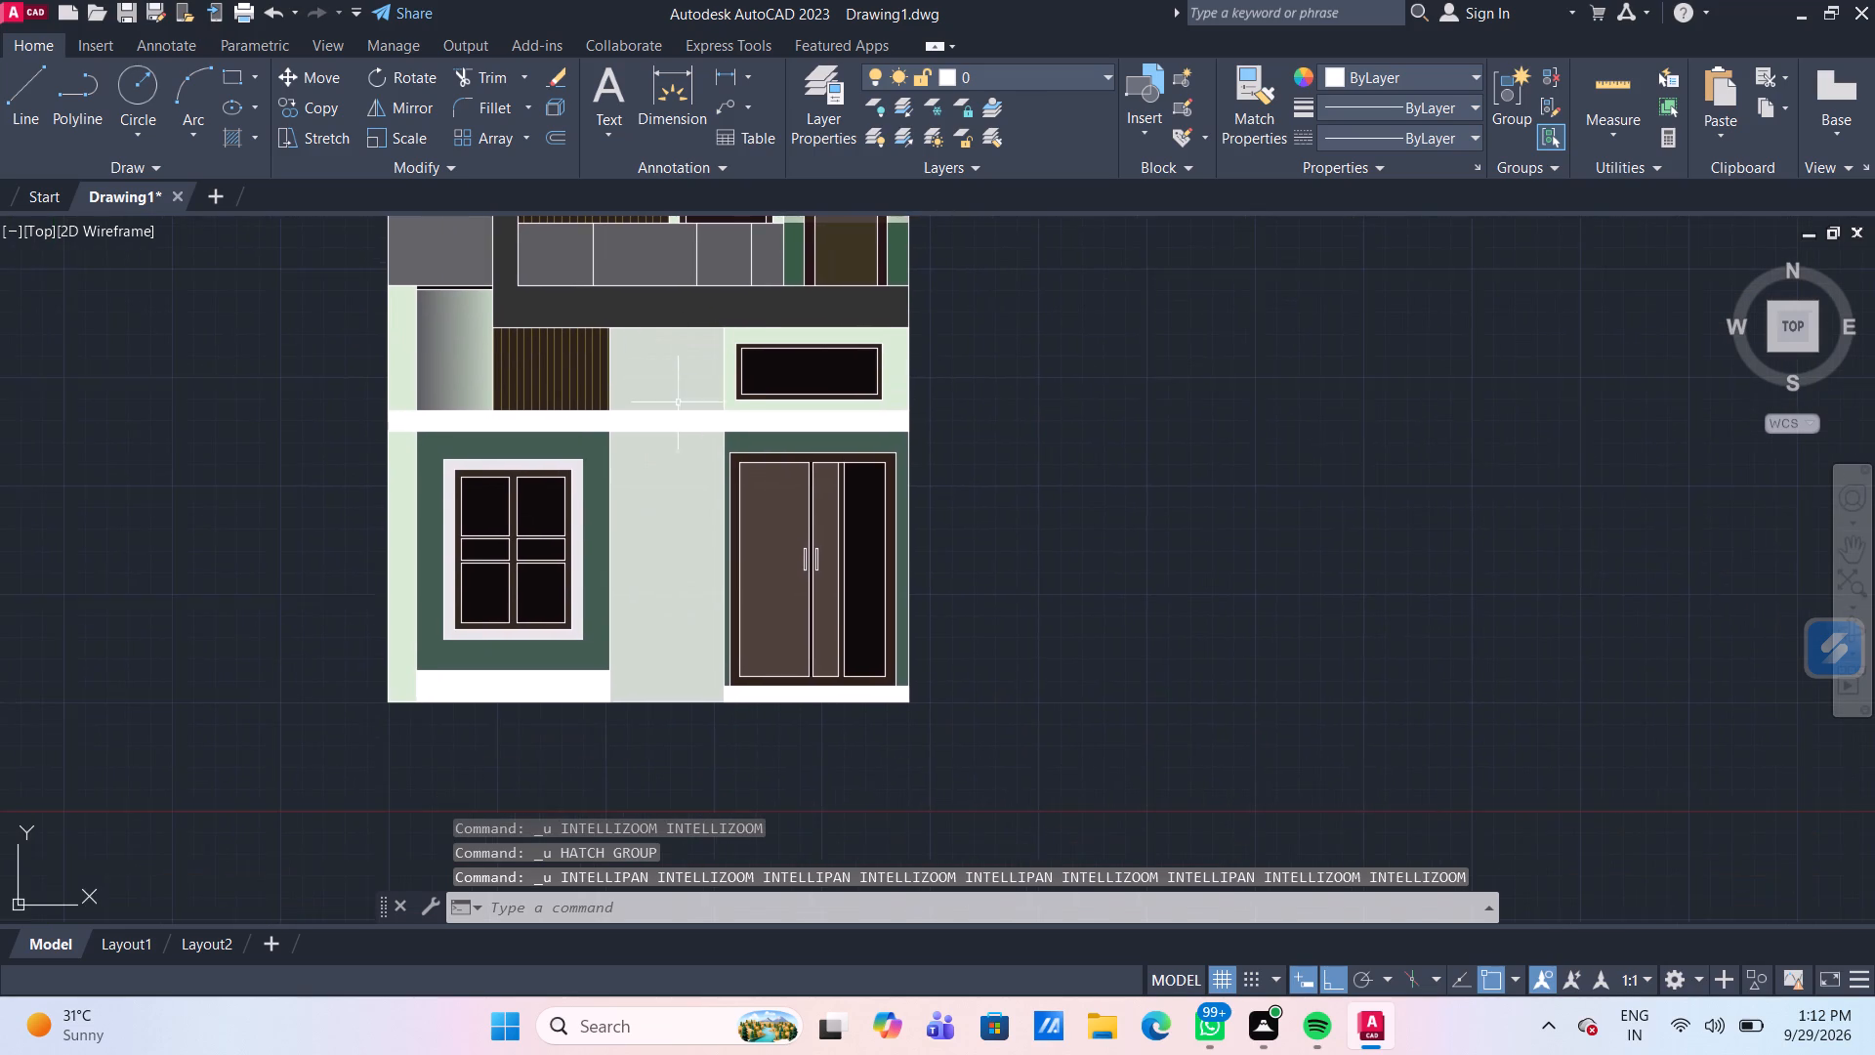
pyautogui.scroll(2, 682, 408)
pyautogui.scroll(-2, 683, 409)
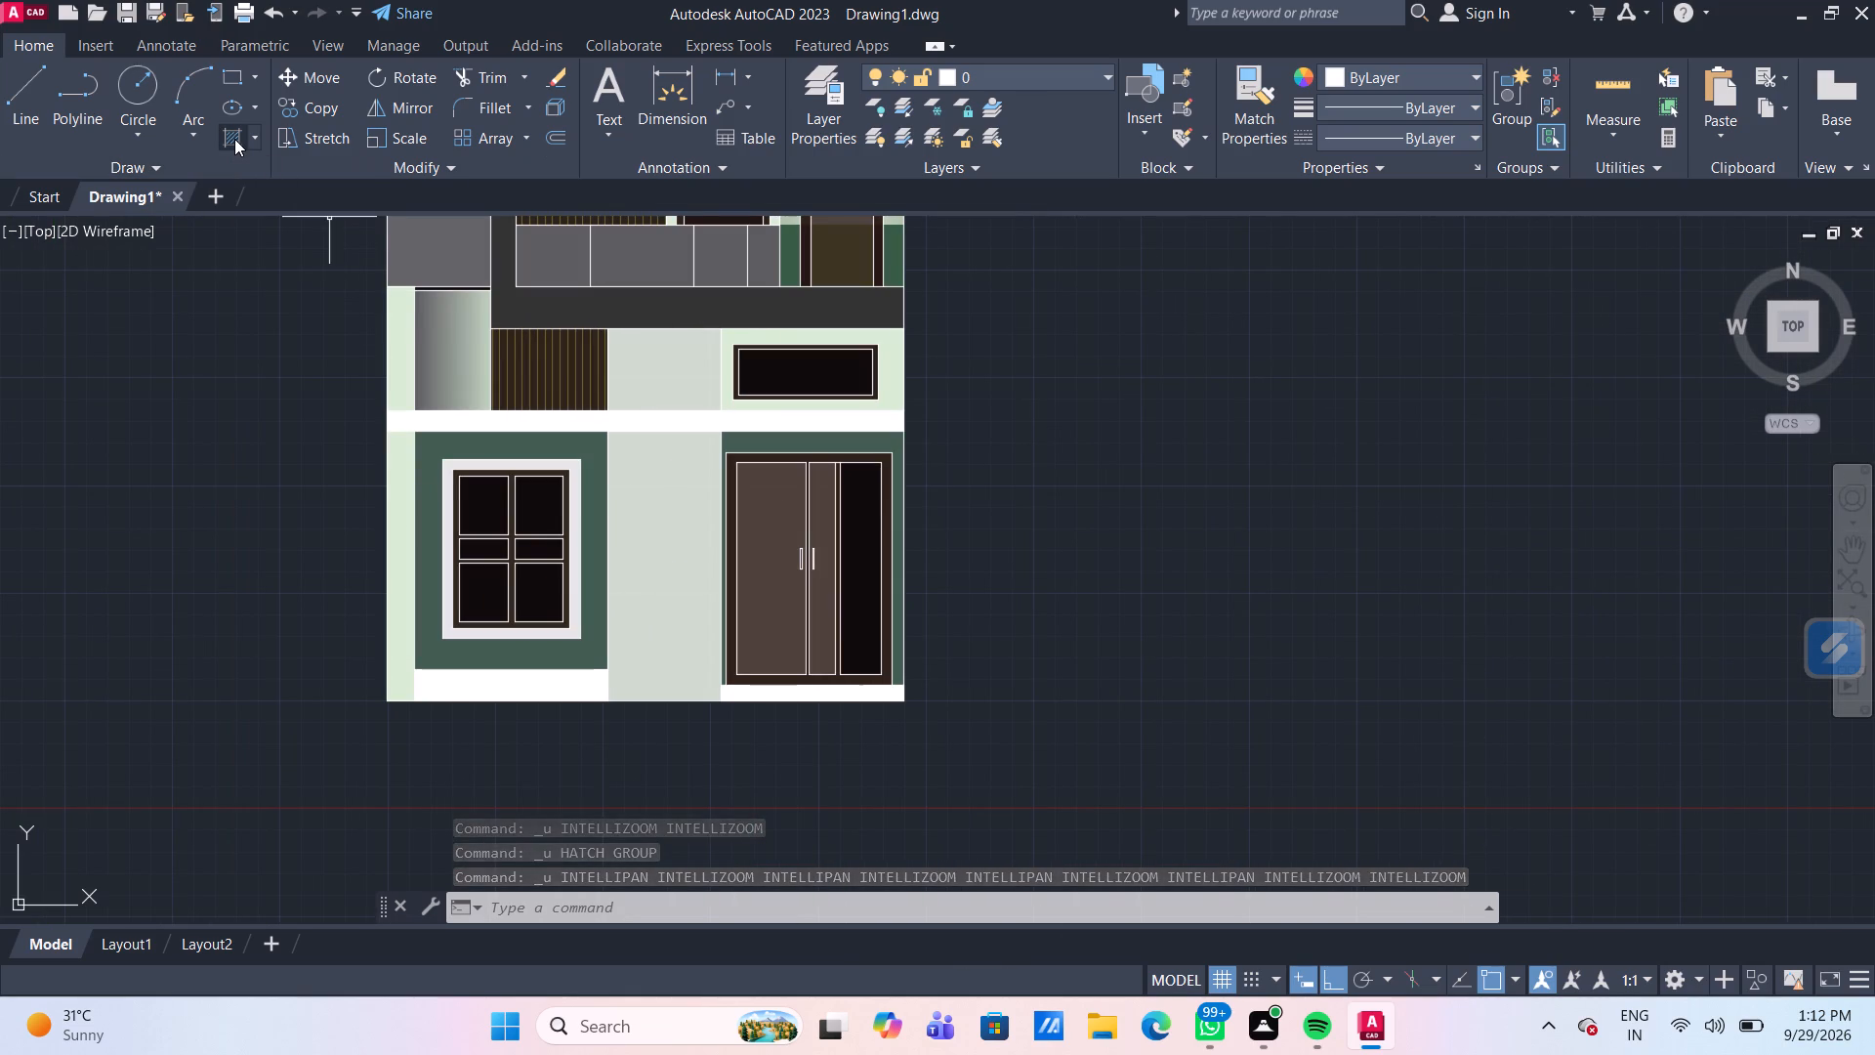
pyautogui.click(234, 139)
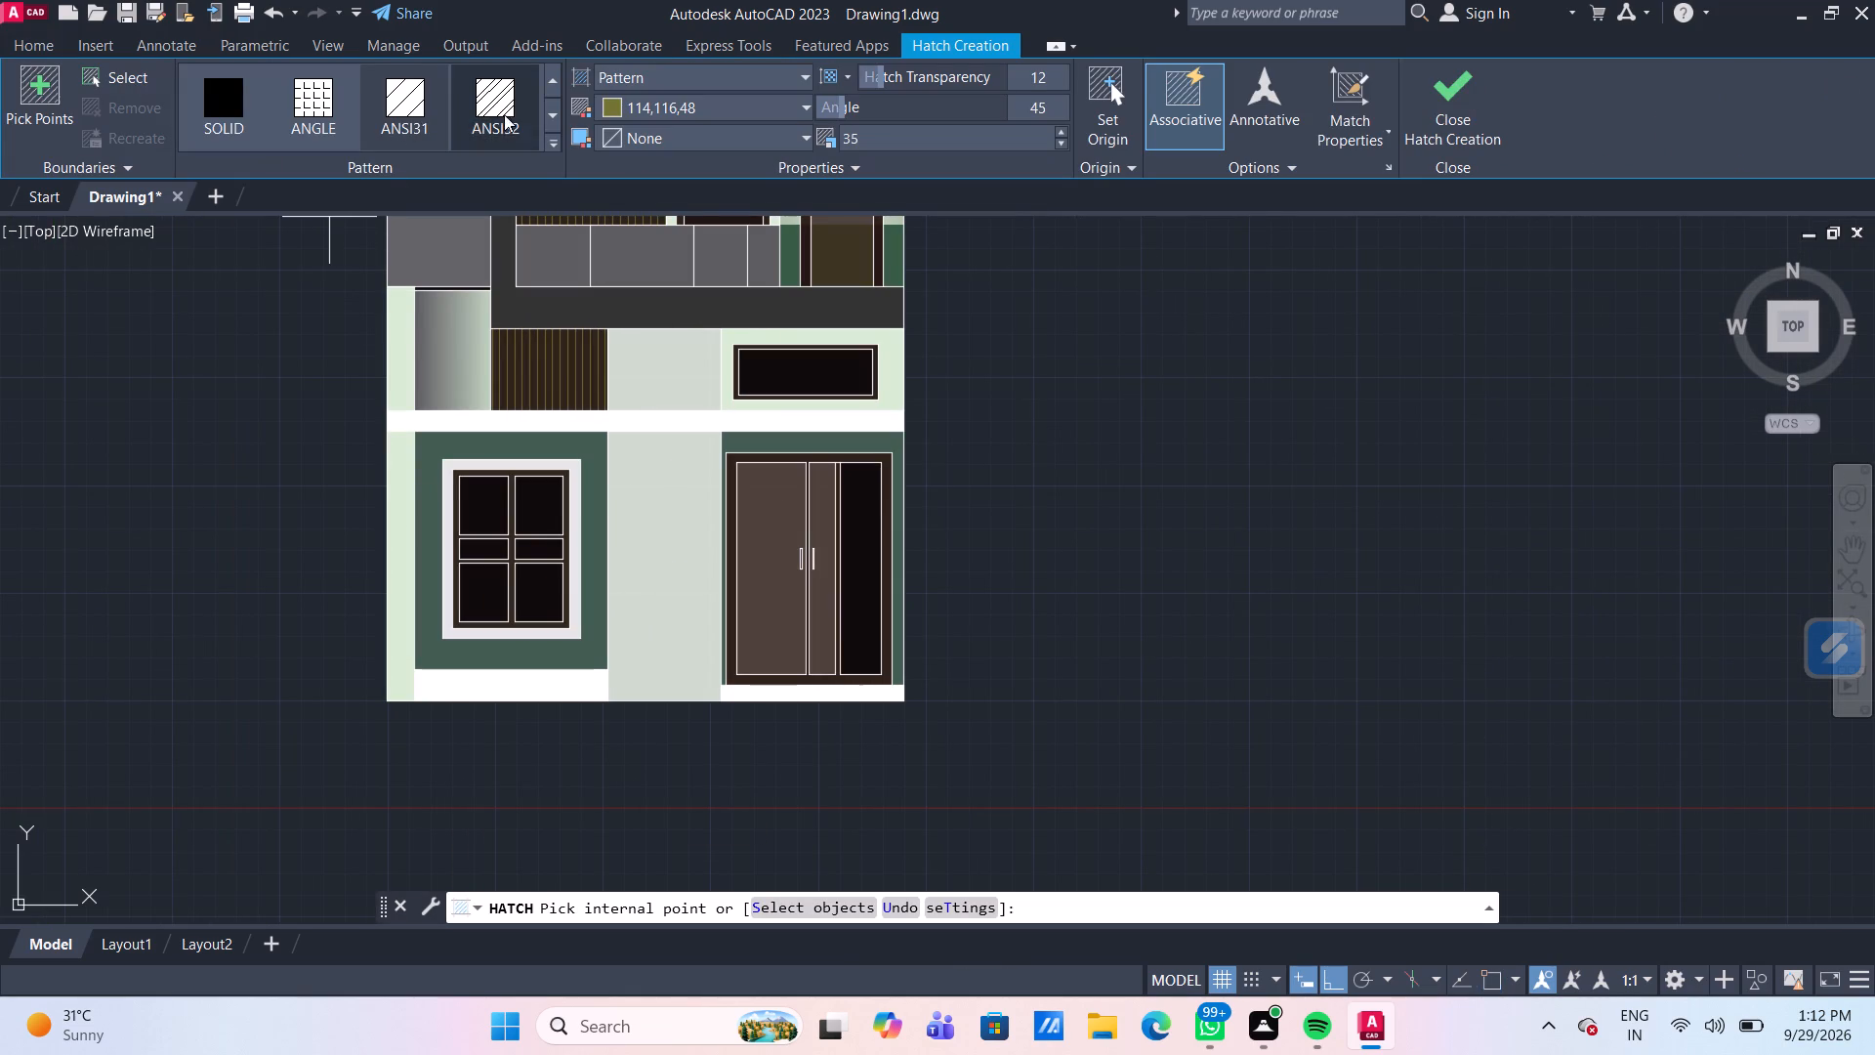
pyautogui.click(554, 115)
pyautogui.click(554, 115)
pyautogui.click(554, 115)
pyautogui.click(554, 115)
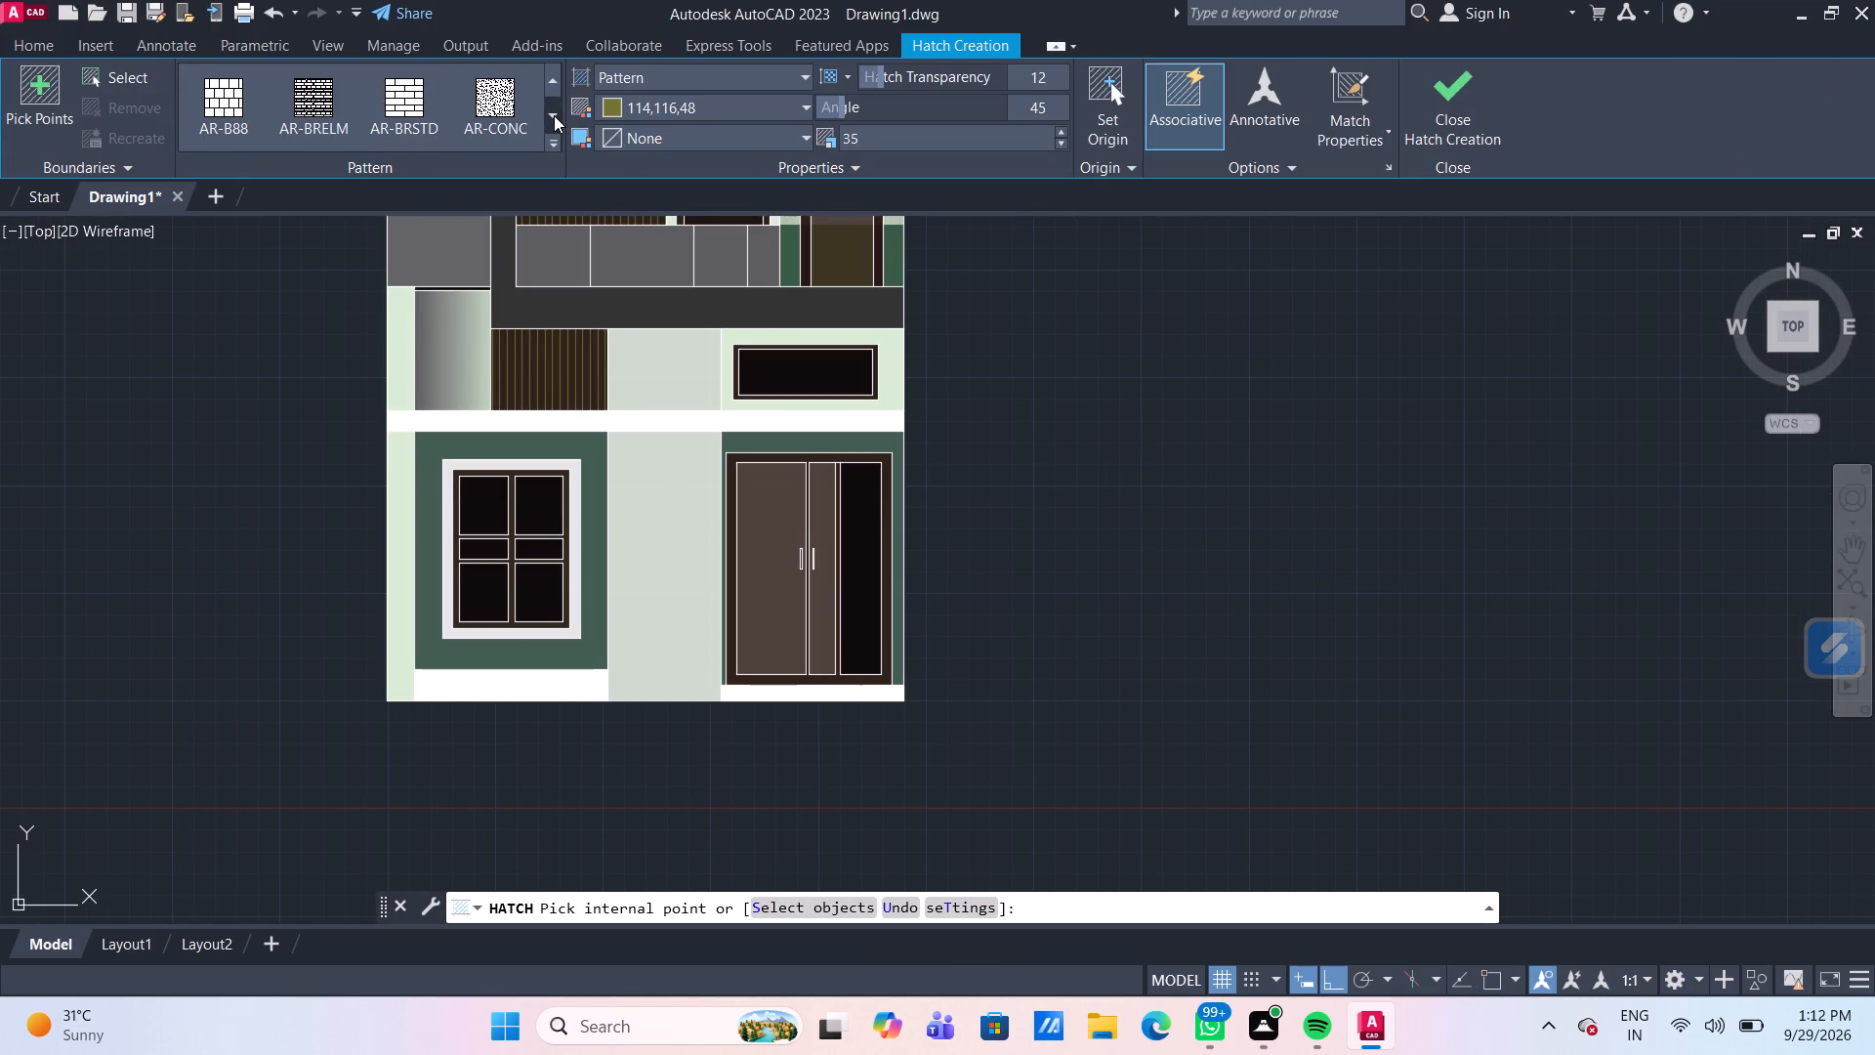
pyautogui.click(558, 73)
pyautogui.click(548, 117)
pyautogui.click(548, 117)
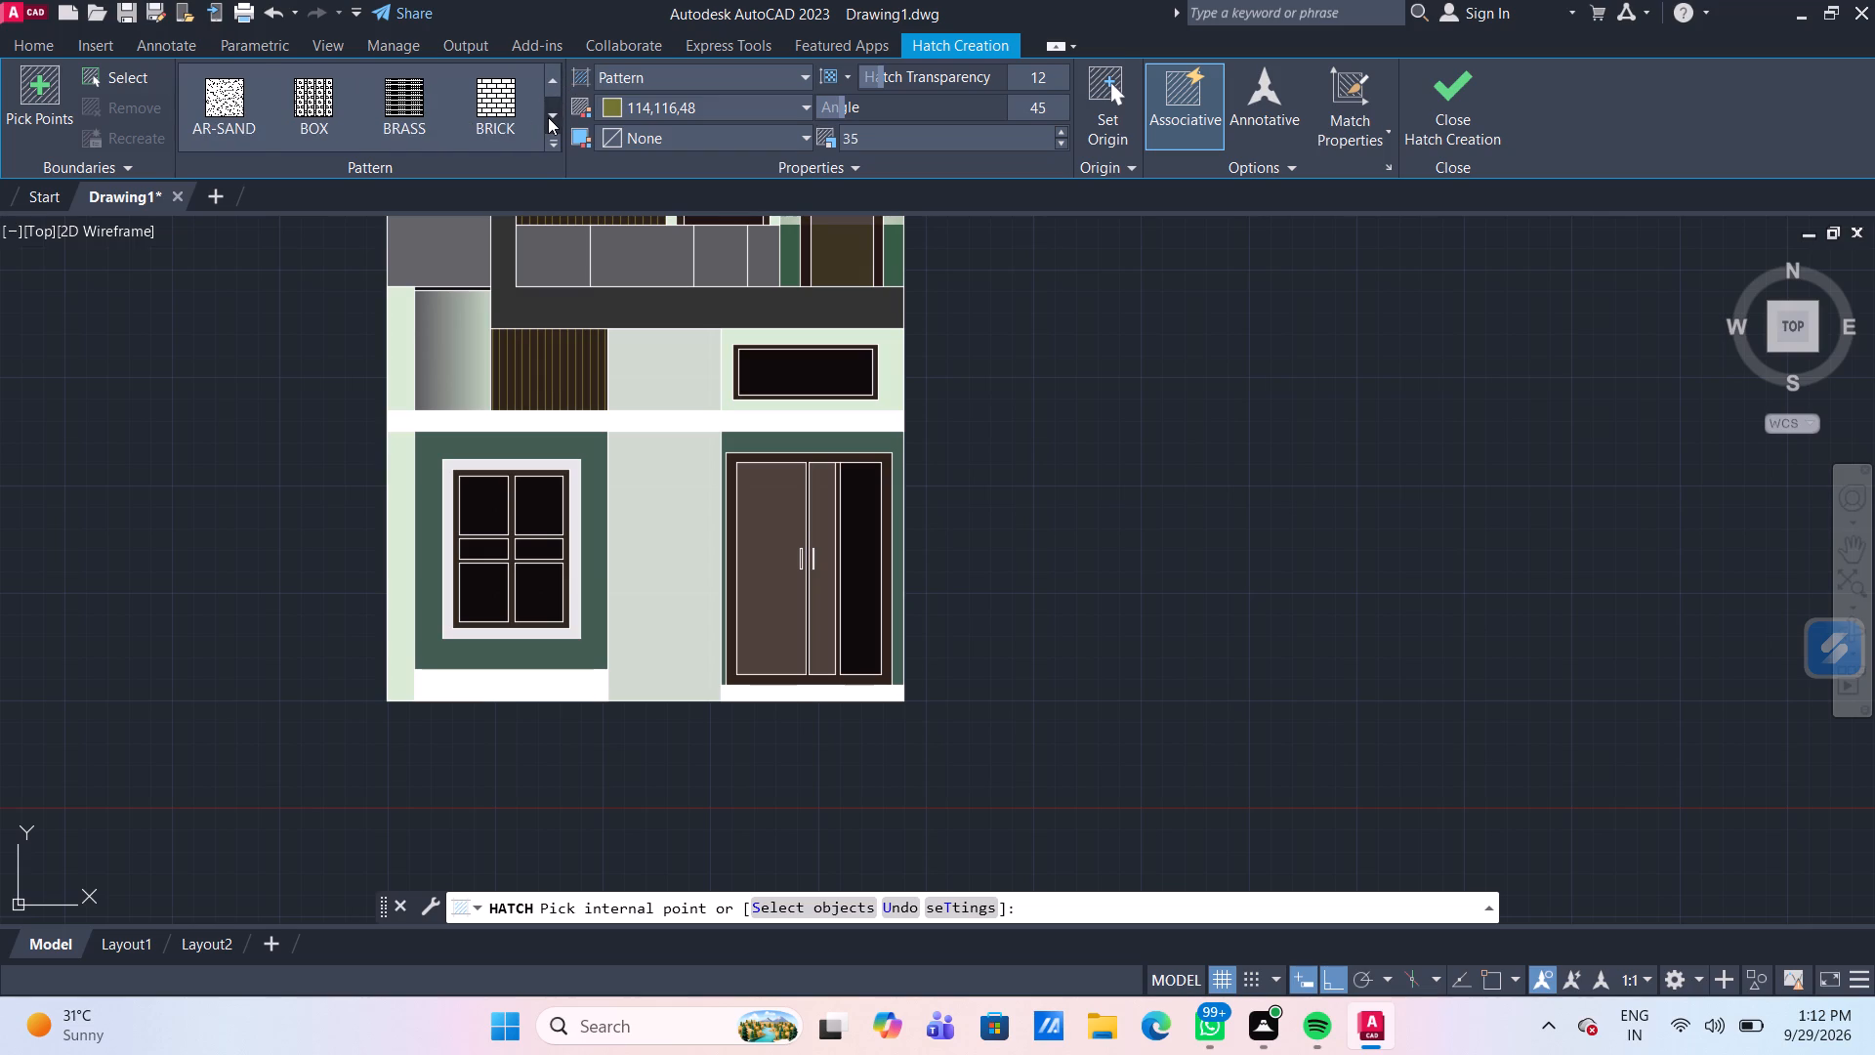
pyautogui.click(220, 117)
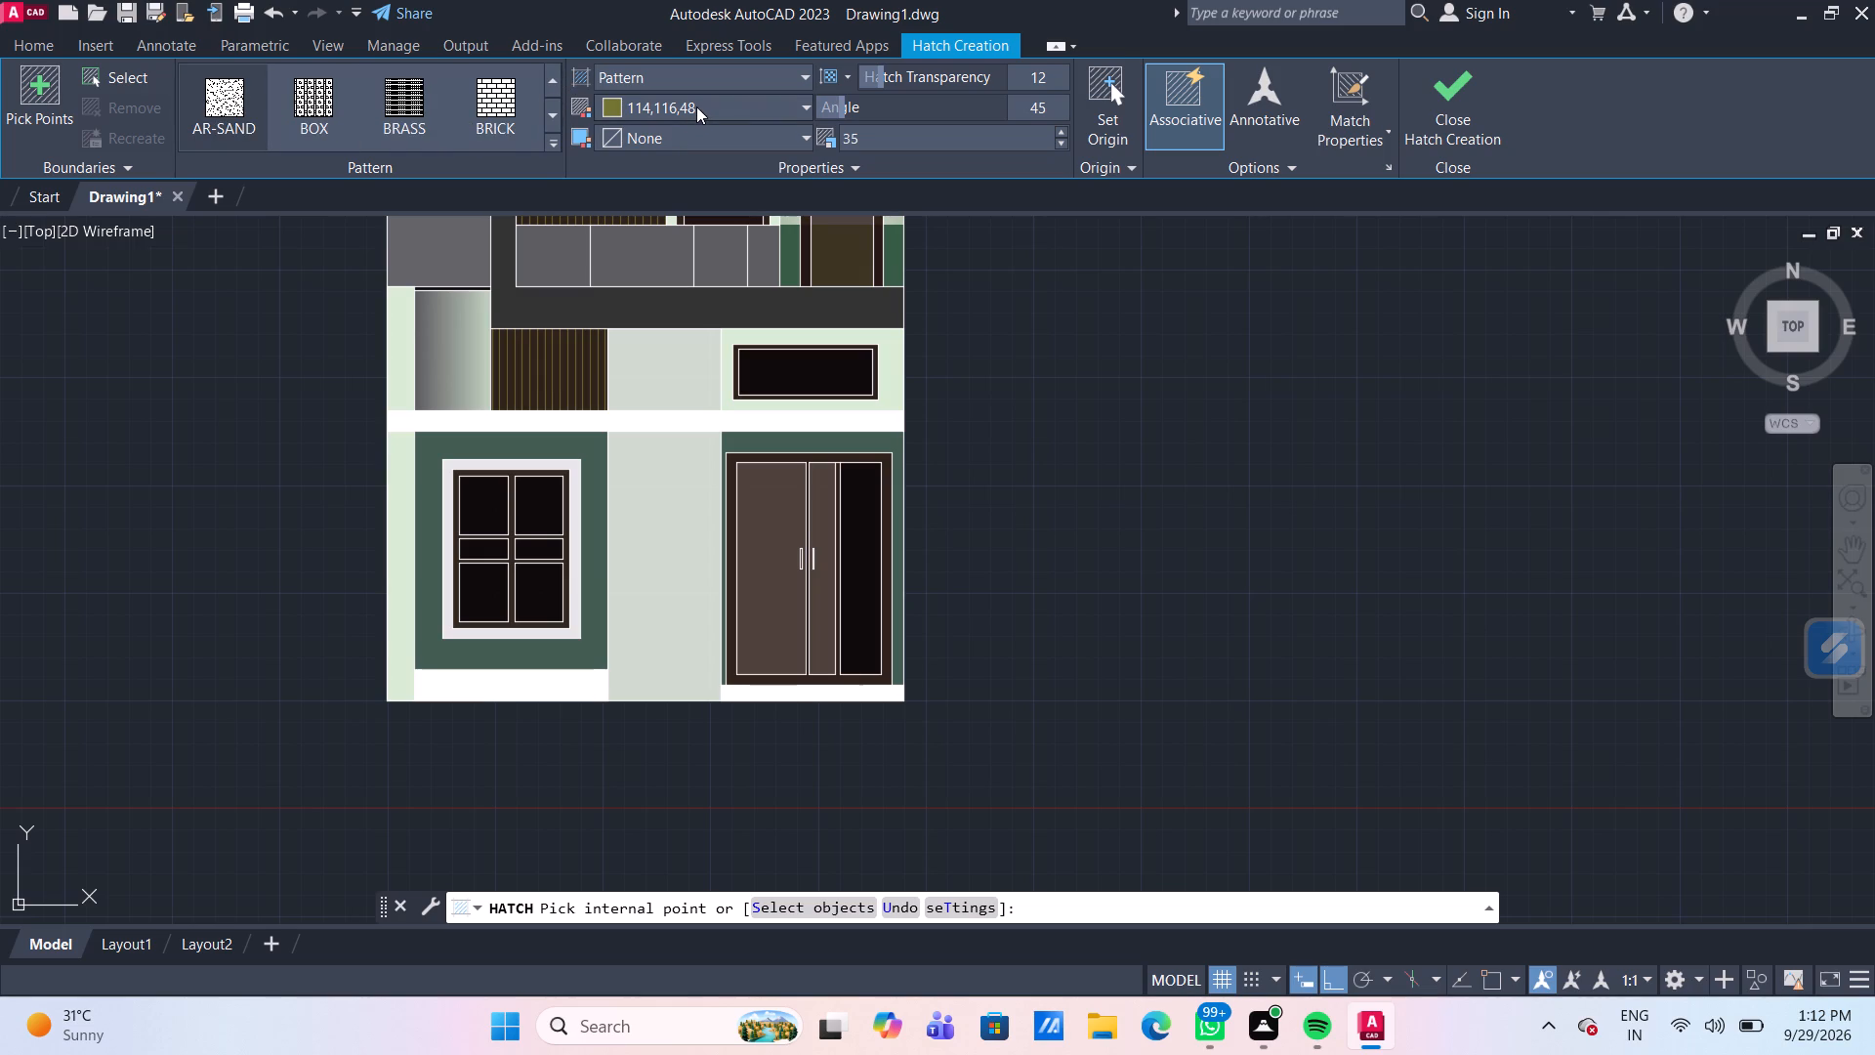
pyautogui.click(696, 106)
pyautogui.click(610, 246)
pyautogui.click(912, 146)
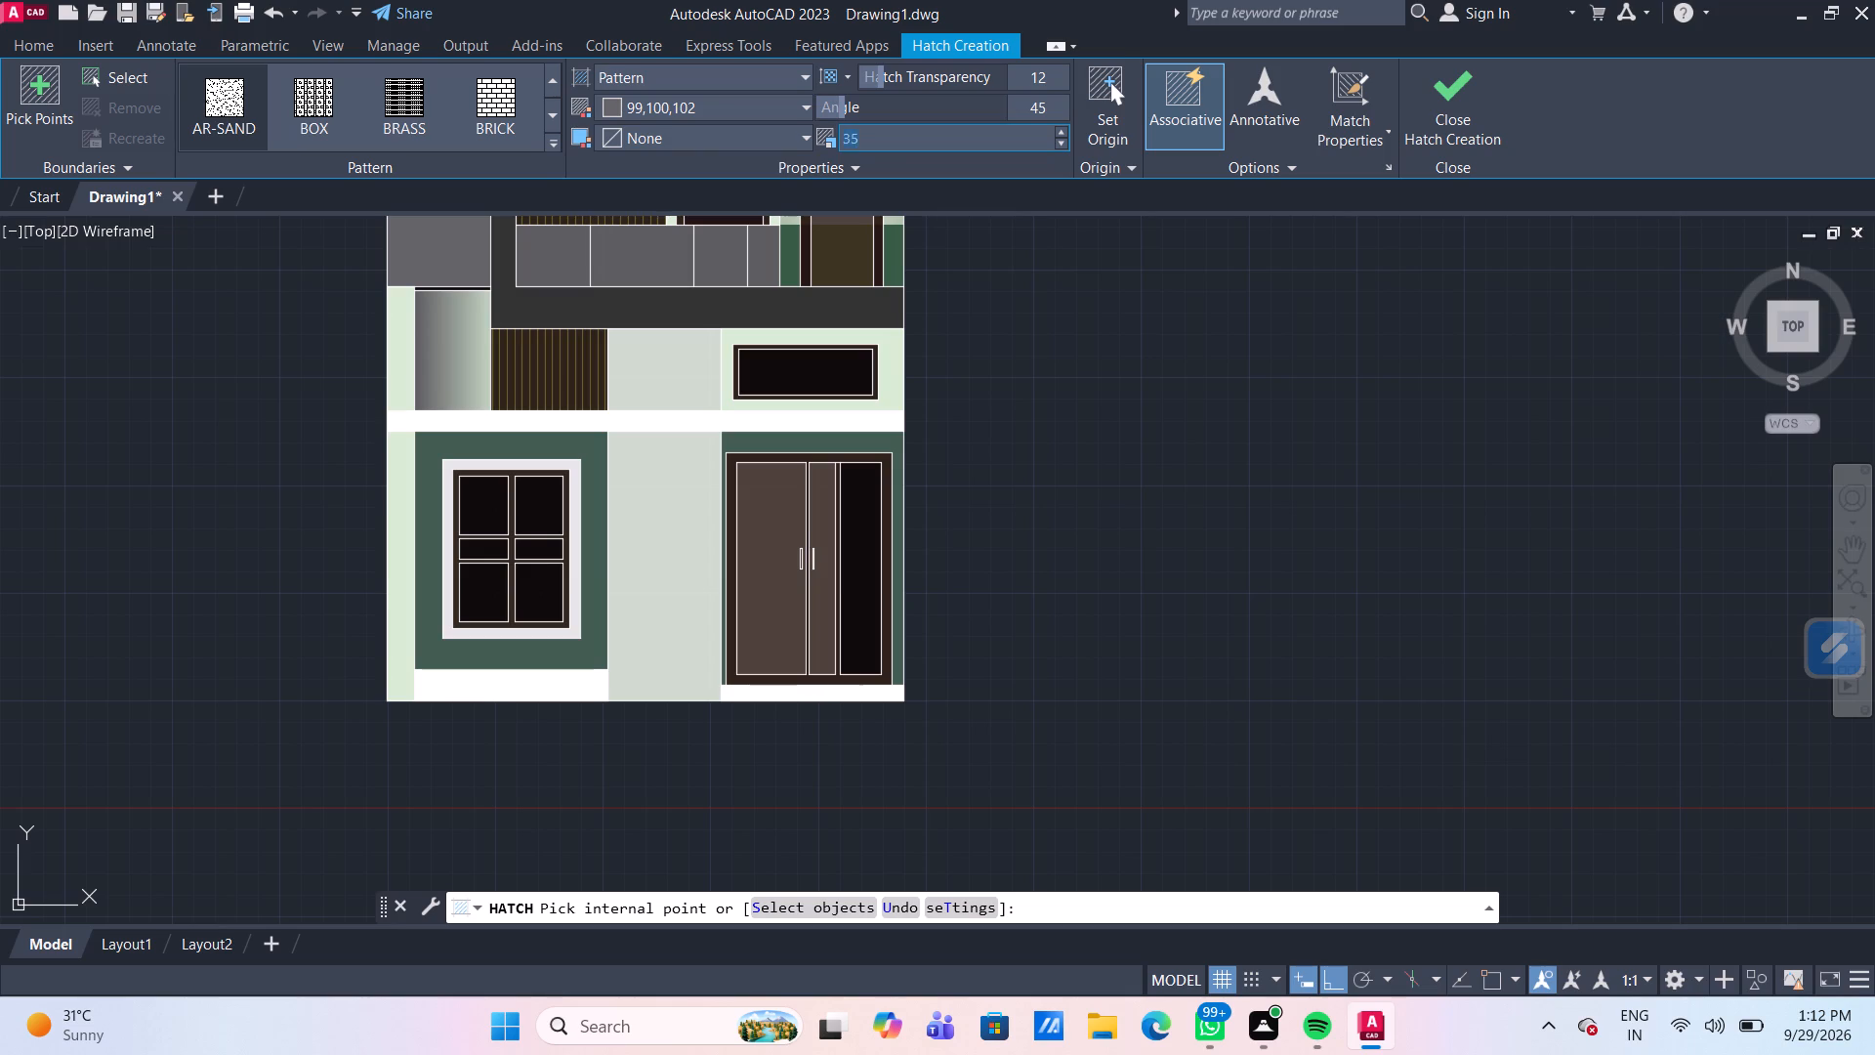
pyautogui.press('1')
pyautogui.press('Return')
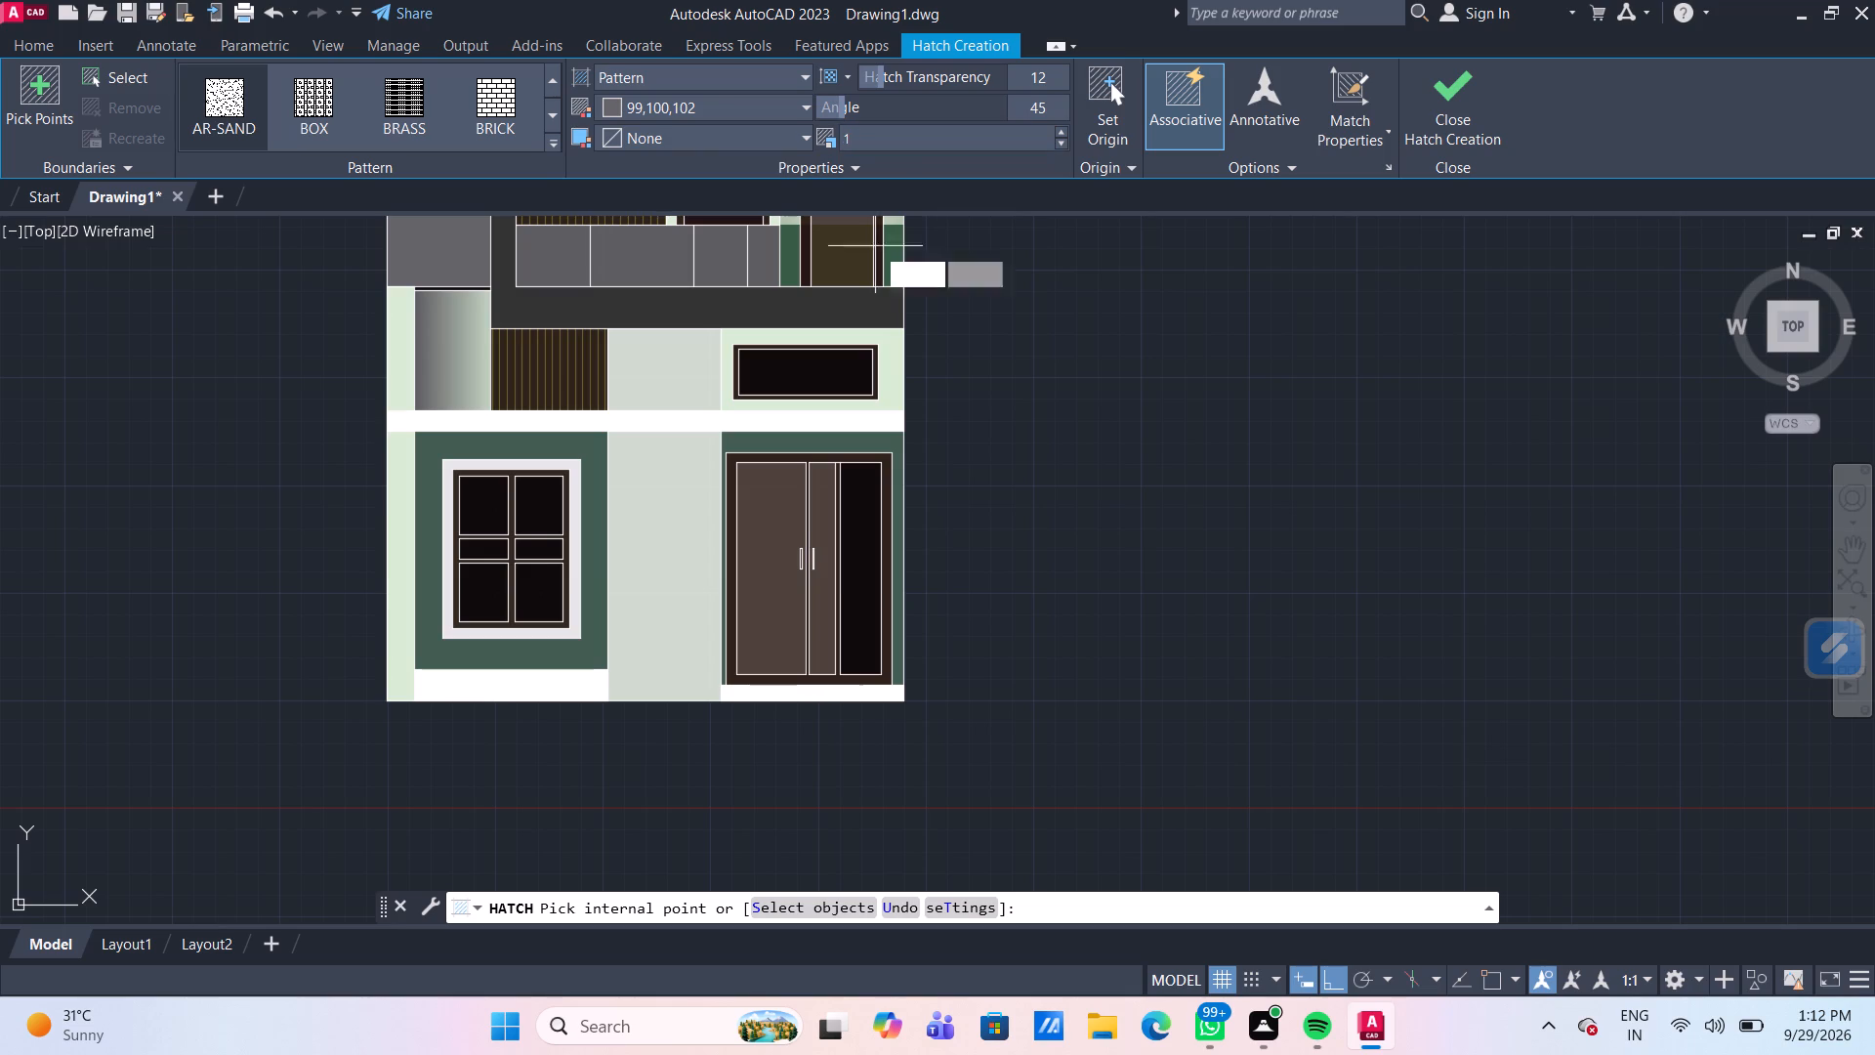
pyautogui.click(650, 527)
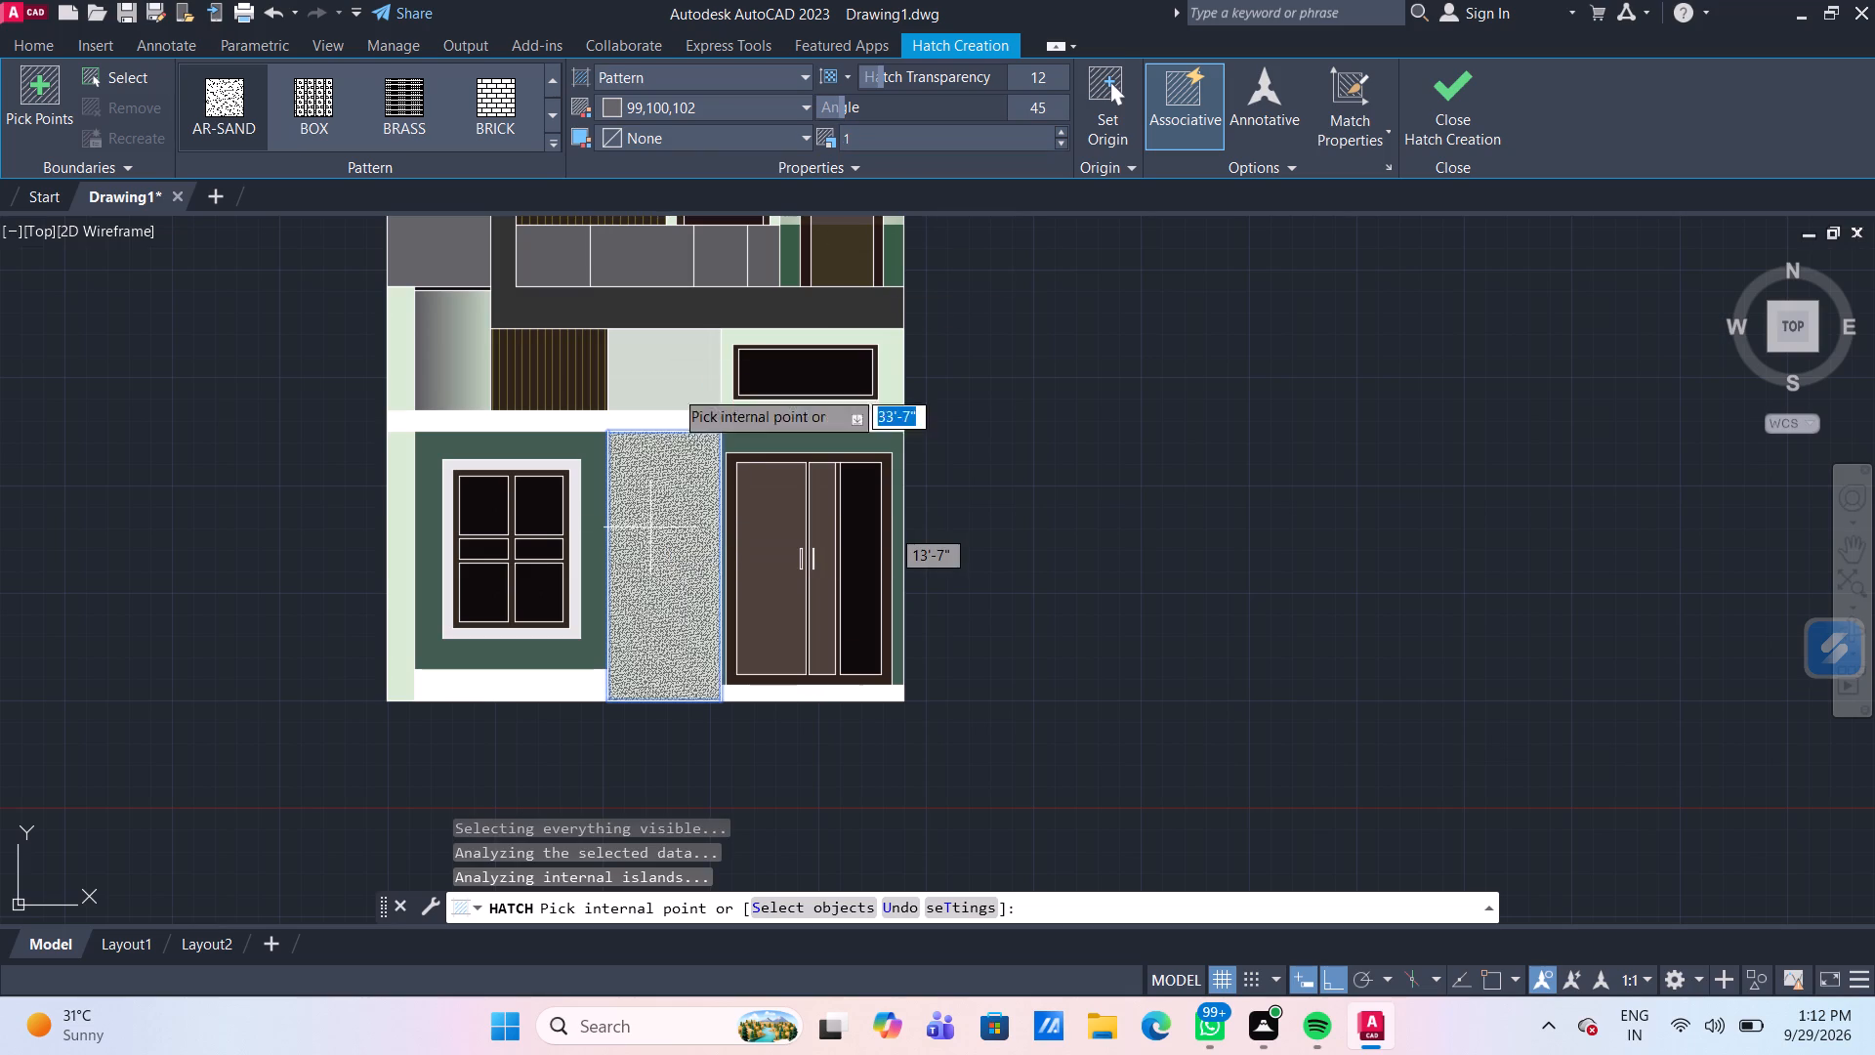
pyautogui.click(666, 370)
pyautogui.press('Escape')
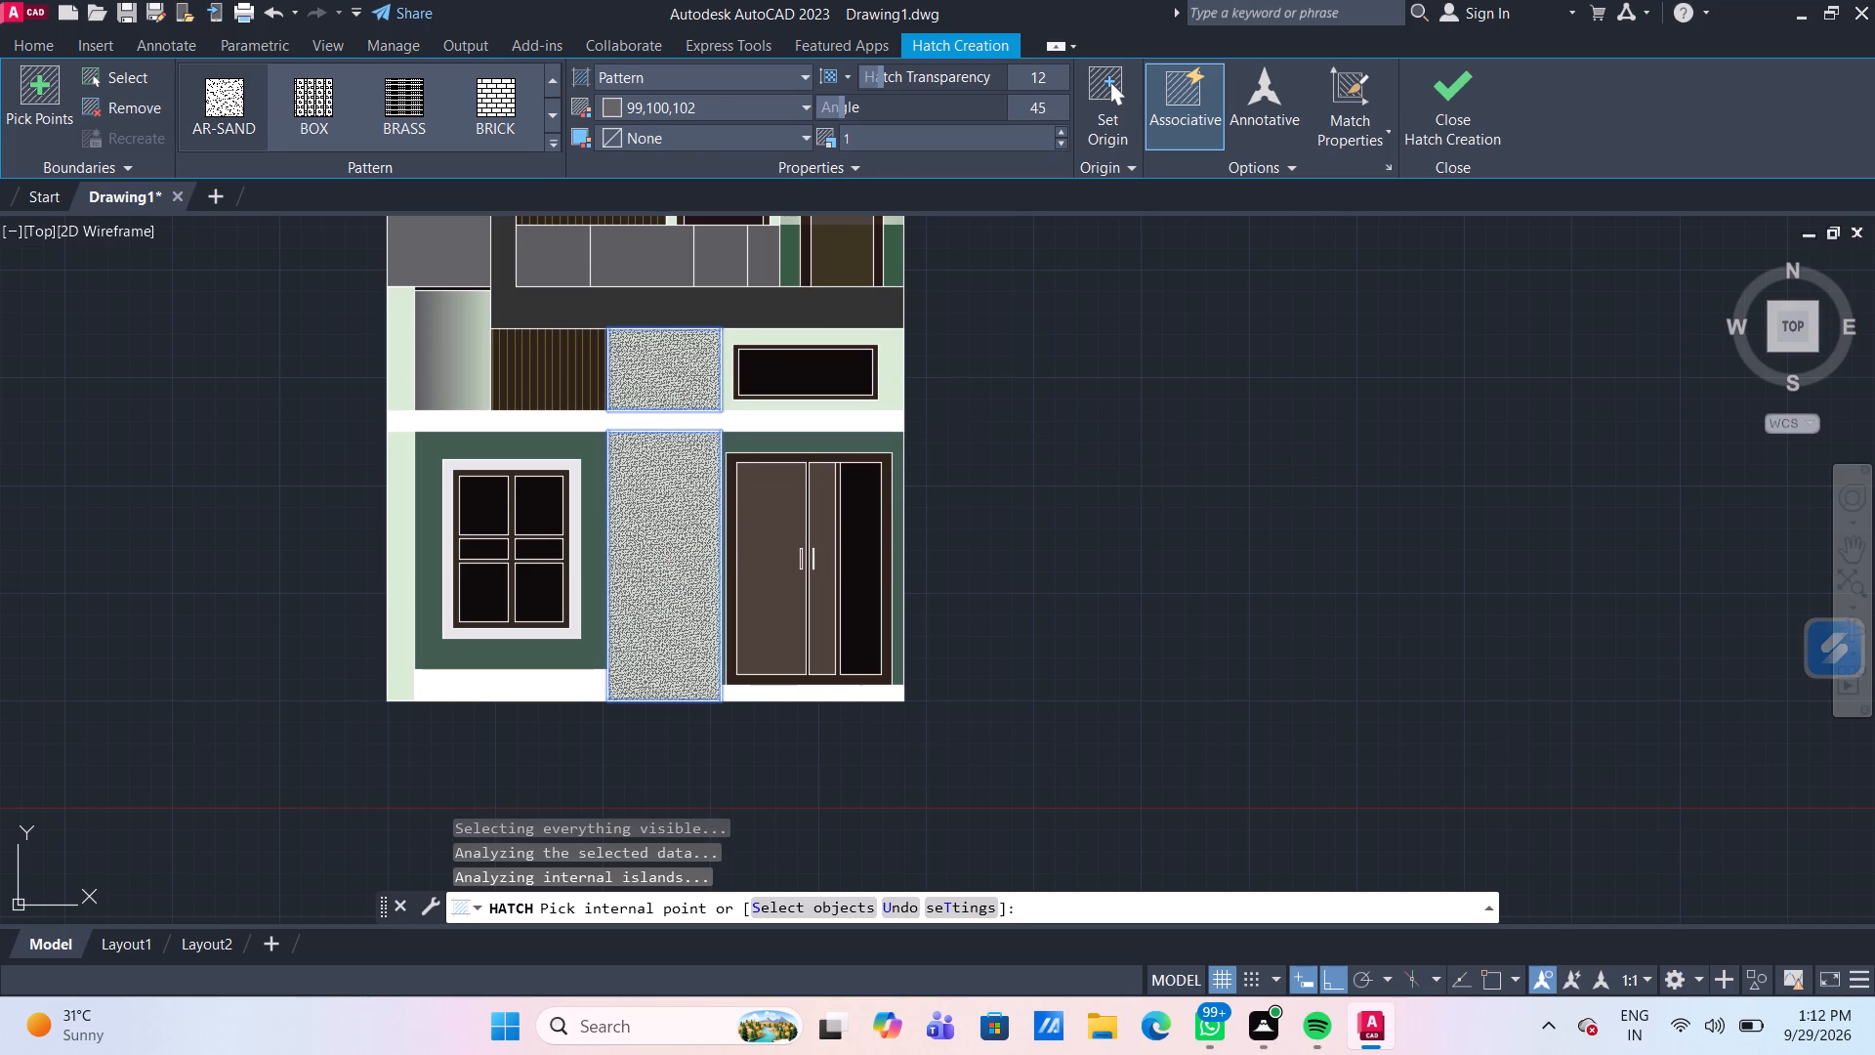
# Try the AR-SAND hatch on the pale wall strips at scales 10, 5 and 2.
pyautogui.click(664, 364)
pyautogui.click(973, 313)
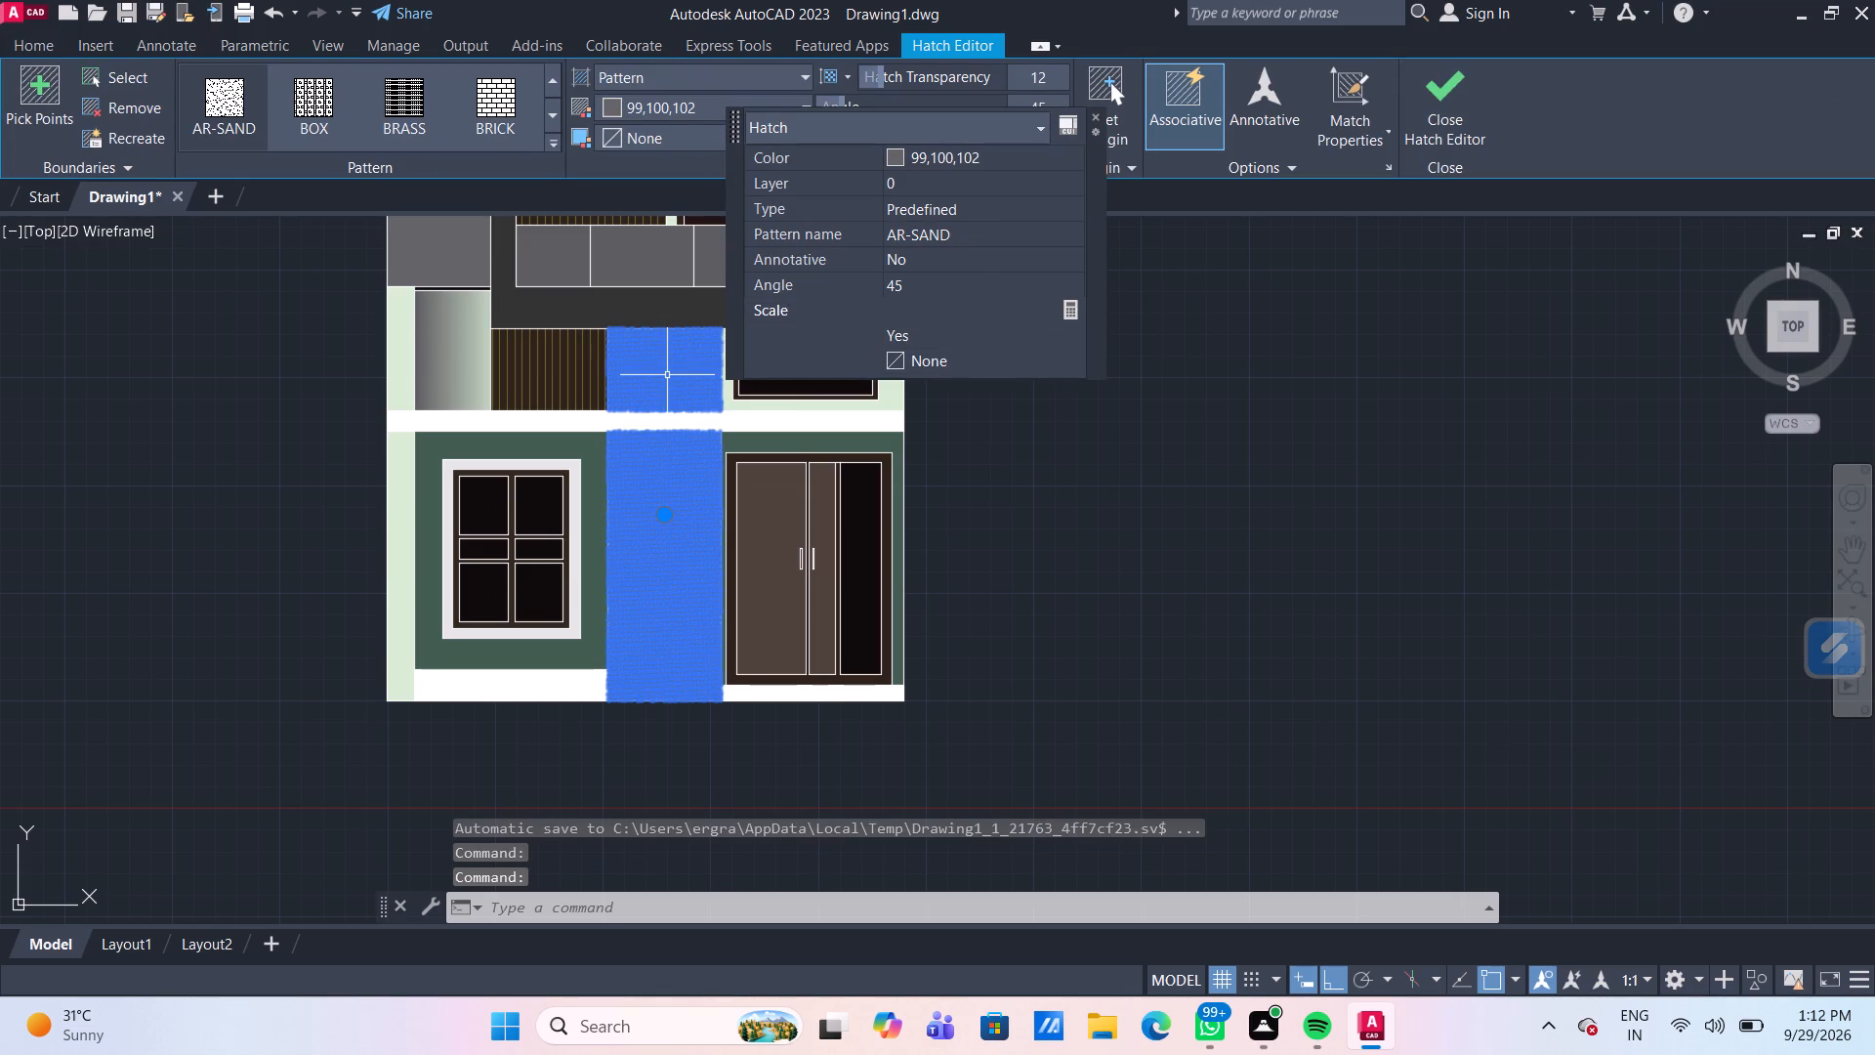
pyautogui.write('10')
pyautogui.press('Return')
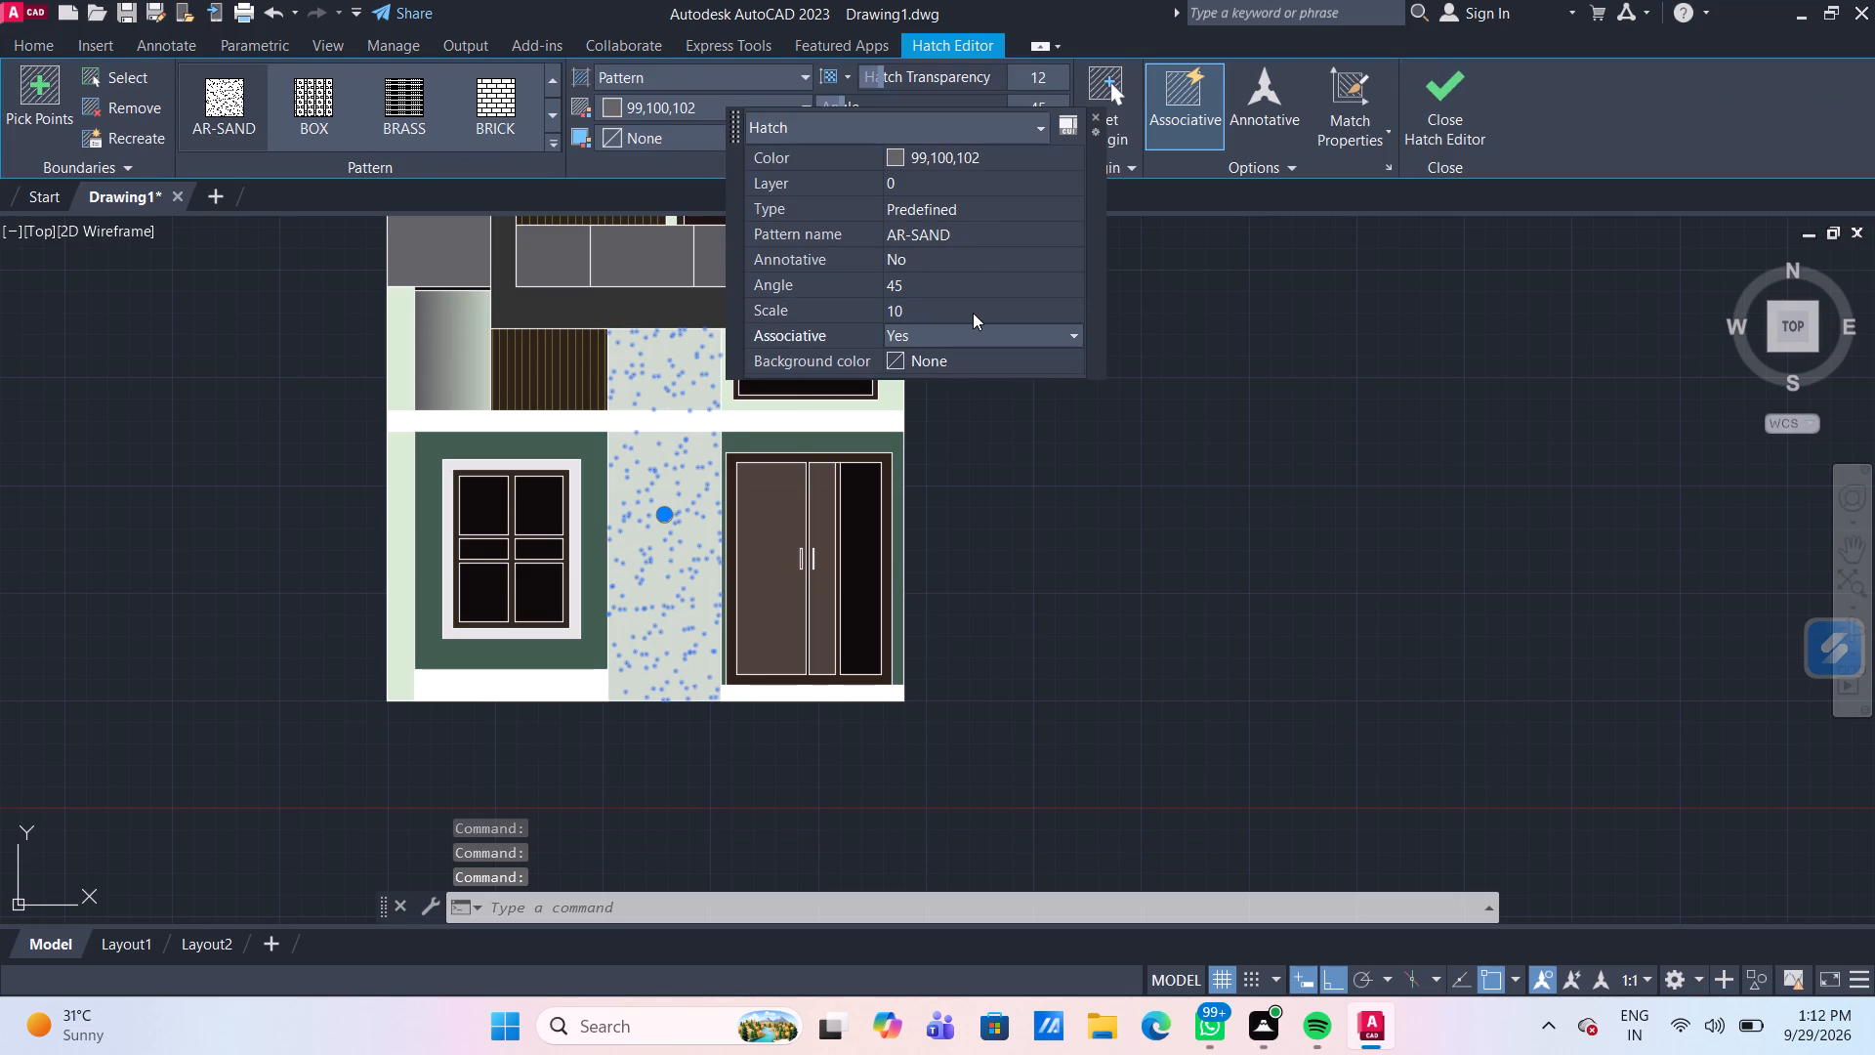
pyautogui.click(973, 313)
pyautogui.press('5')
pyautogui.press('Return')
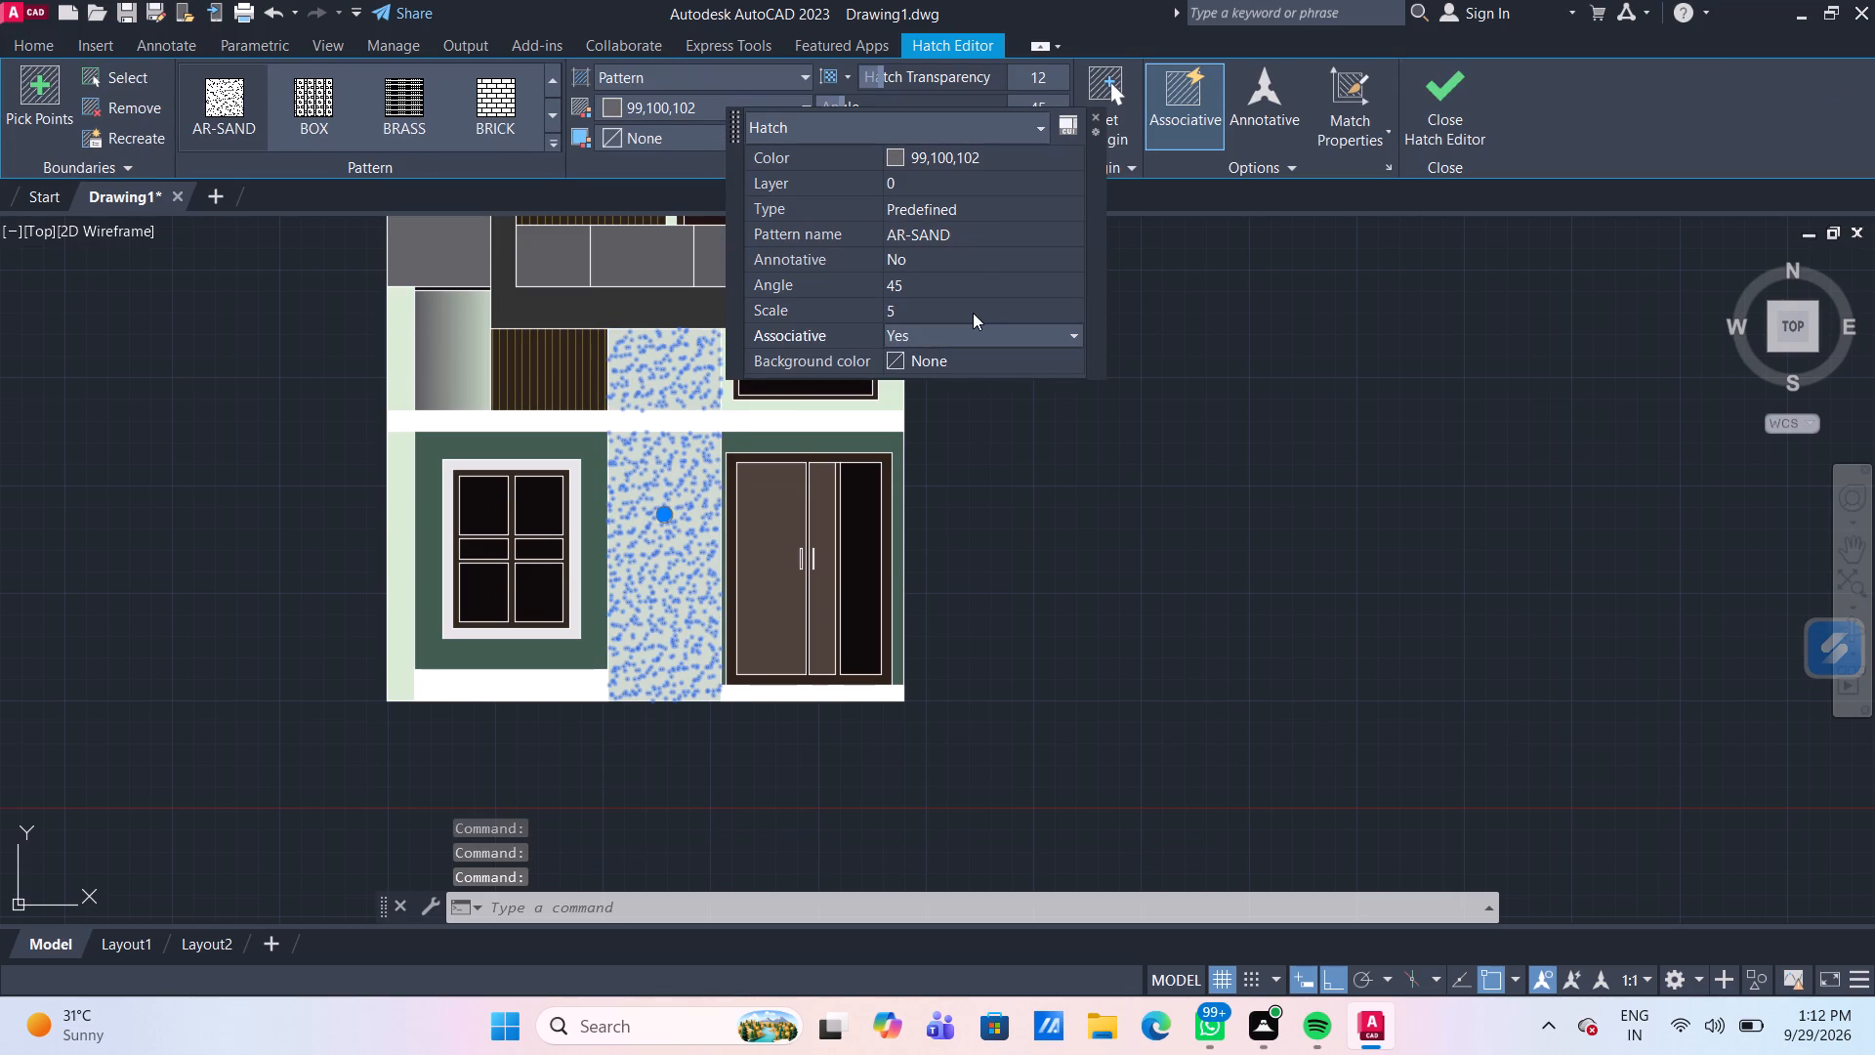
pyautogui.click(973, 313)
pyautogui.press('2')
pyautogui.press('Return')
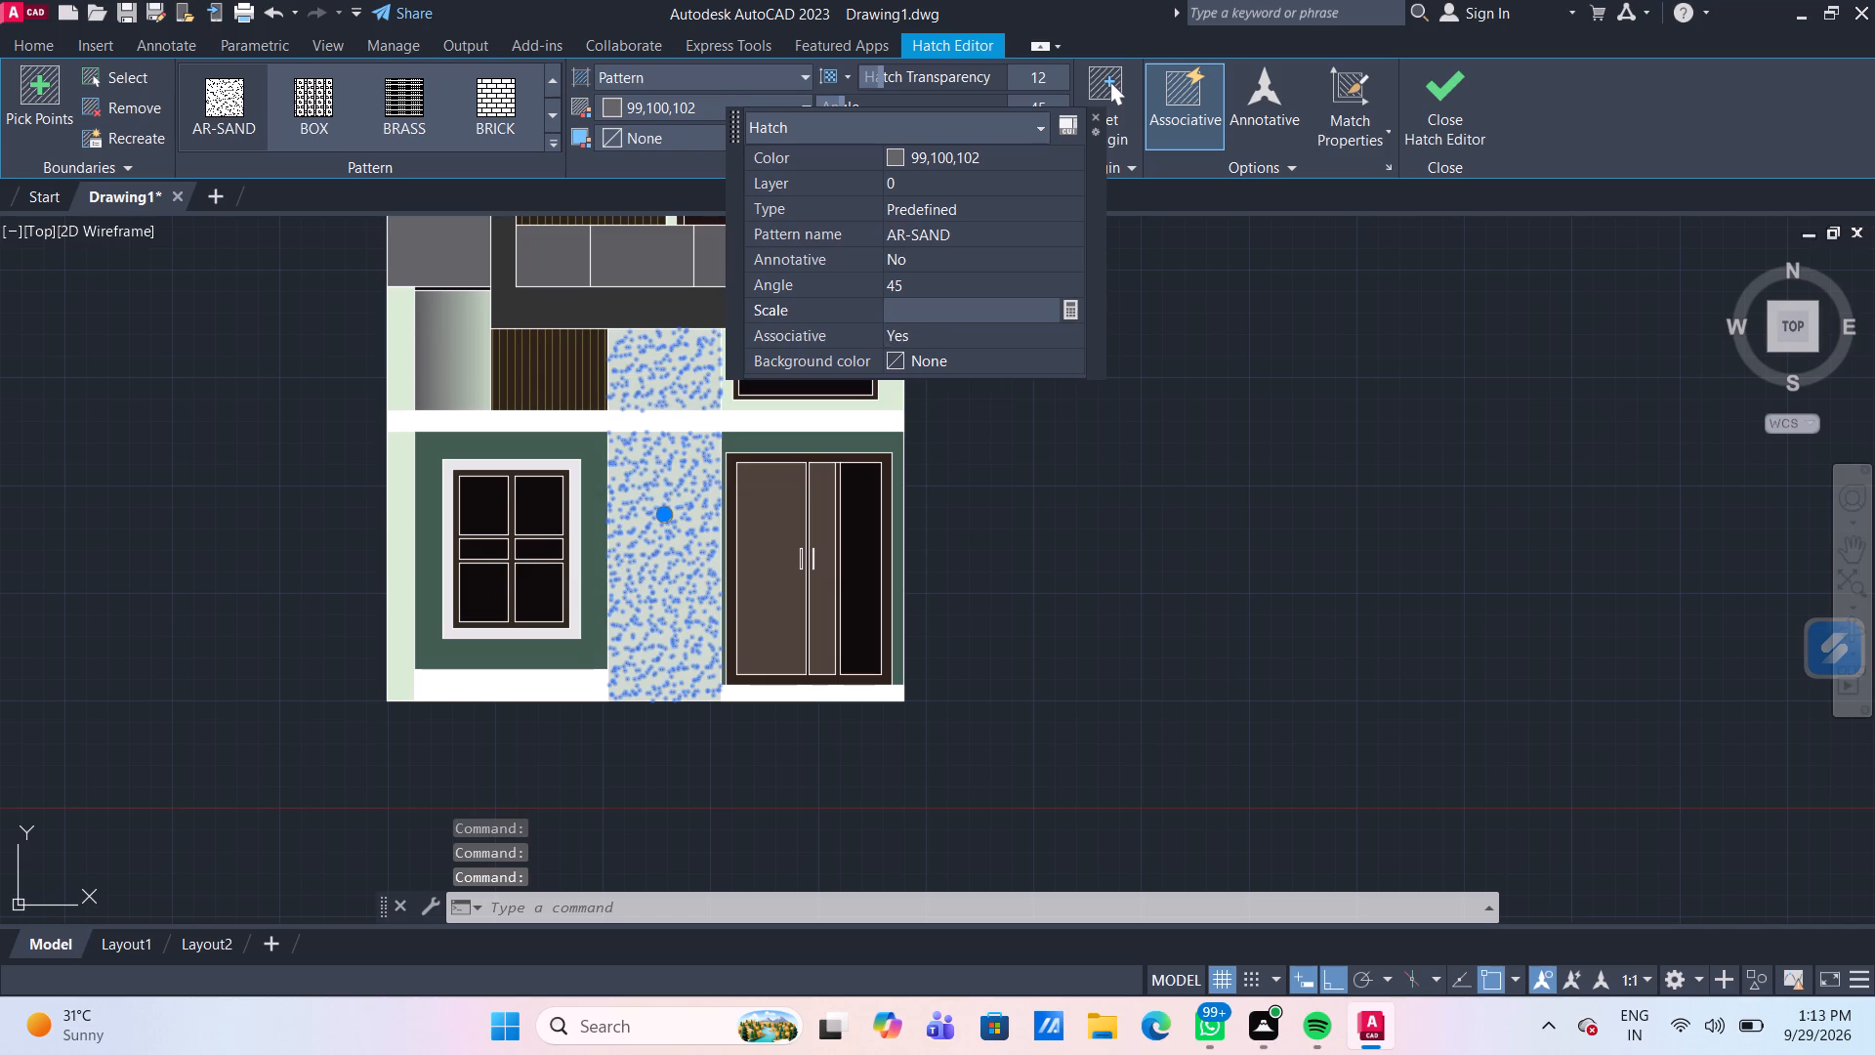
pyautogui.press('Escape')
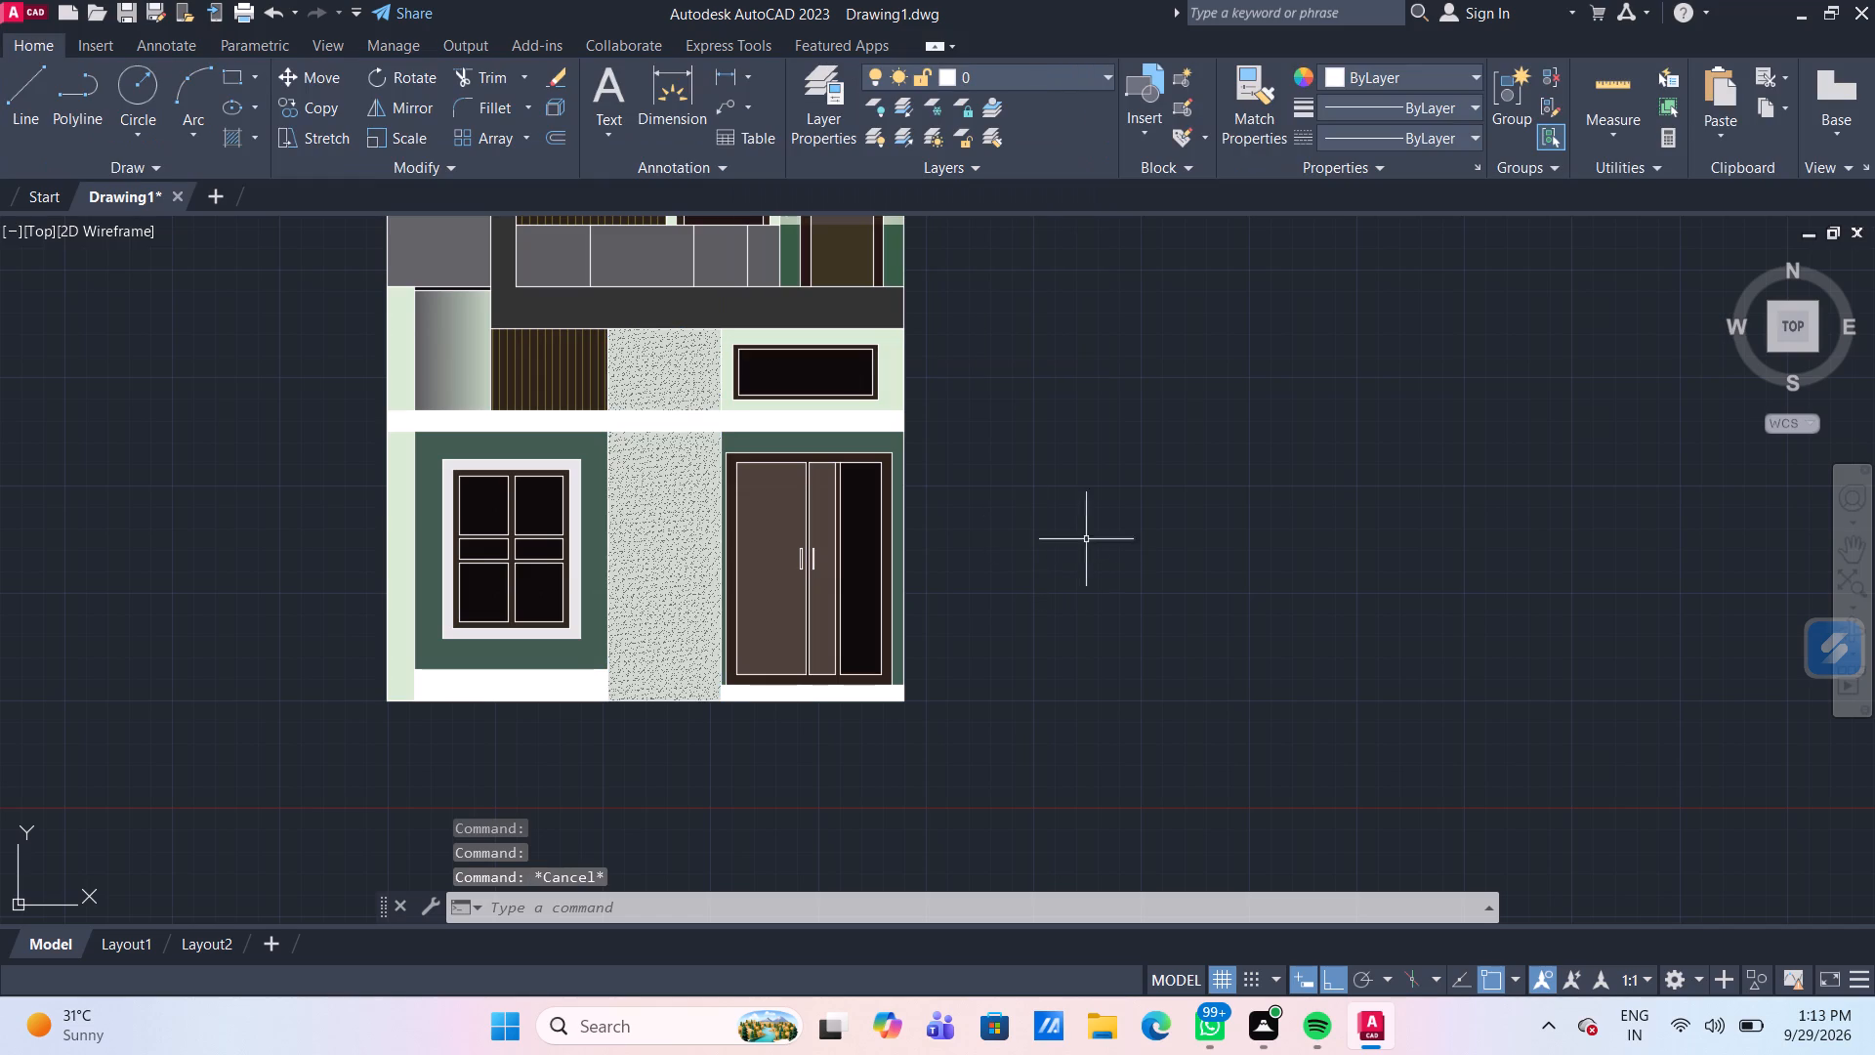
# Set the scale of the AR-SAND hatch on the pale wall strips to 3.
pyautogui.scroll(-1, 1079, 529)
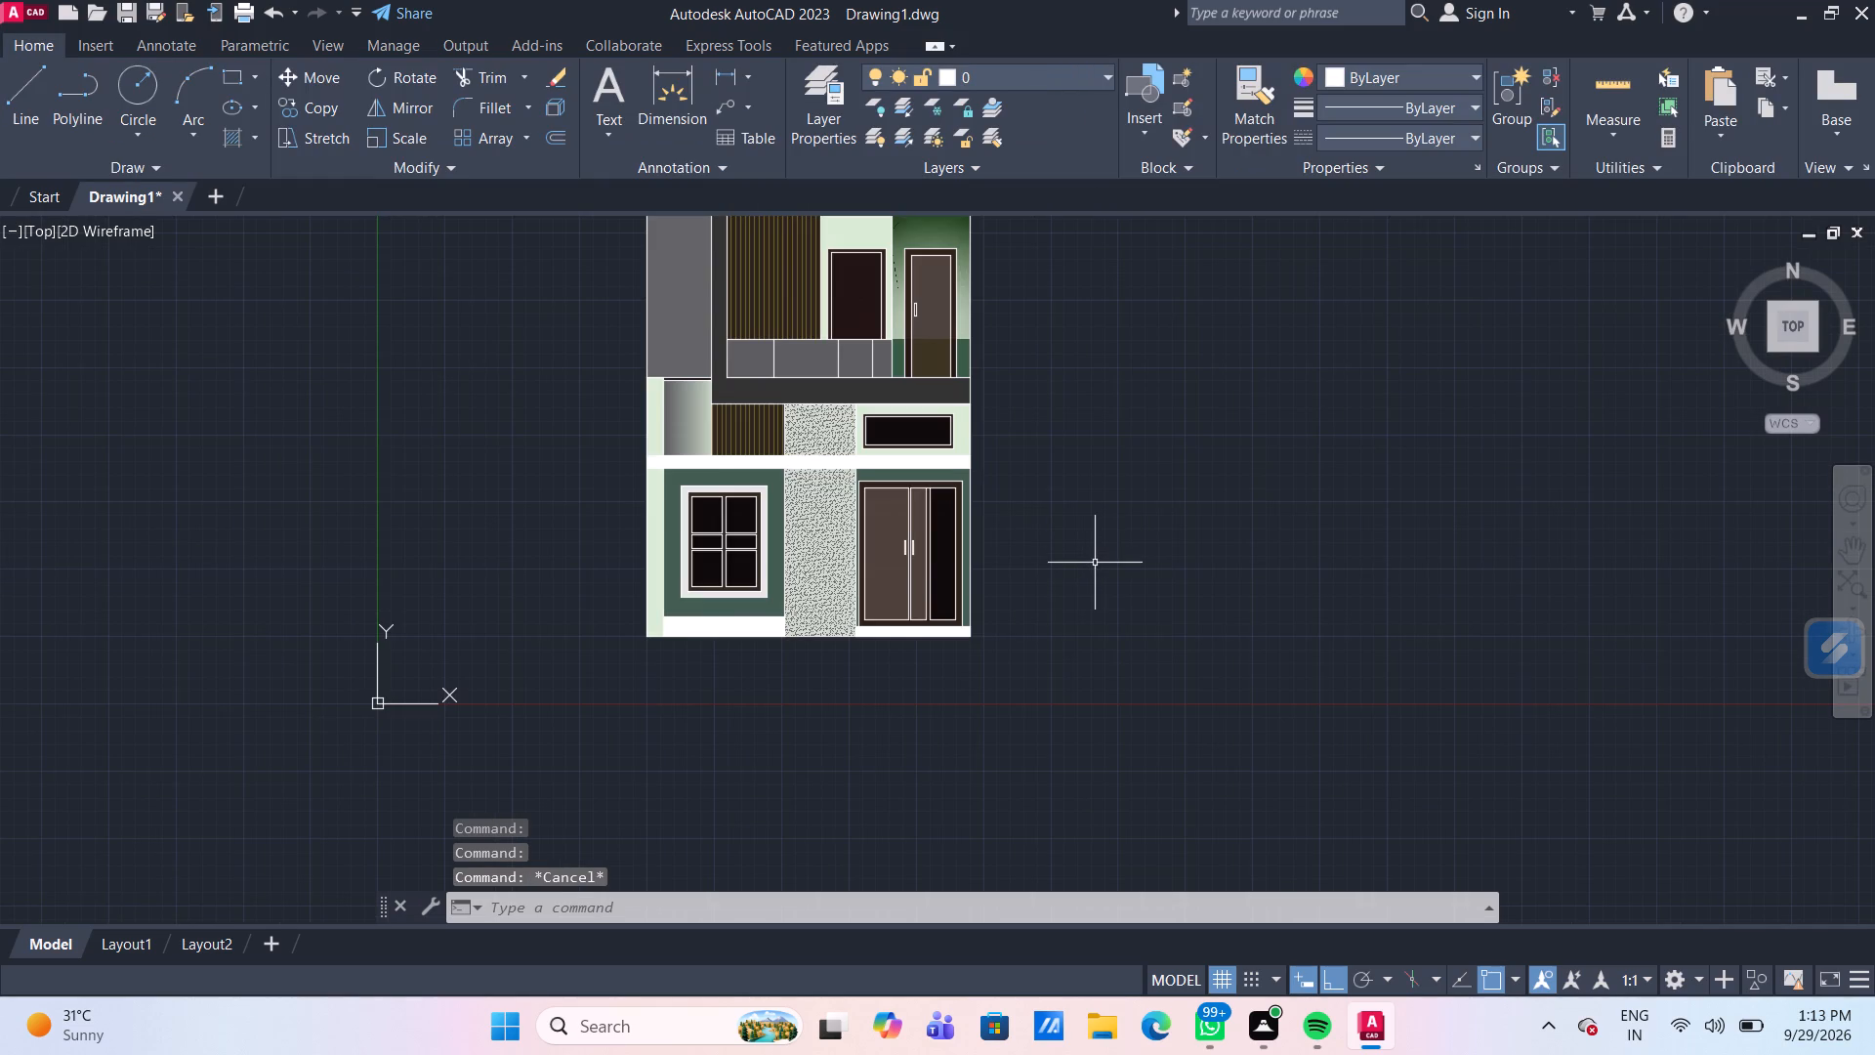
pyautogui.scroll(1, 933, 532)
pyautogui.click(754, 492)
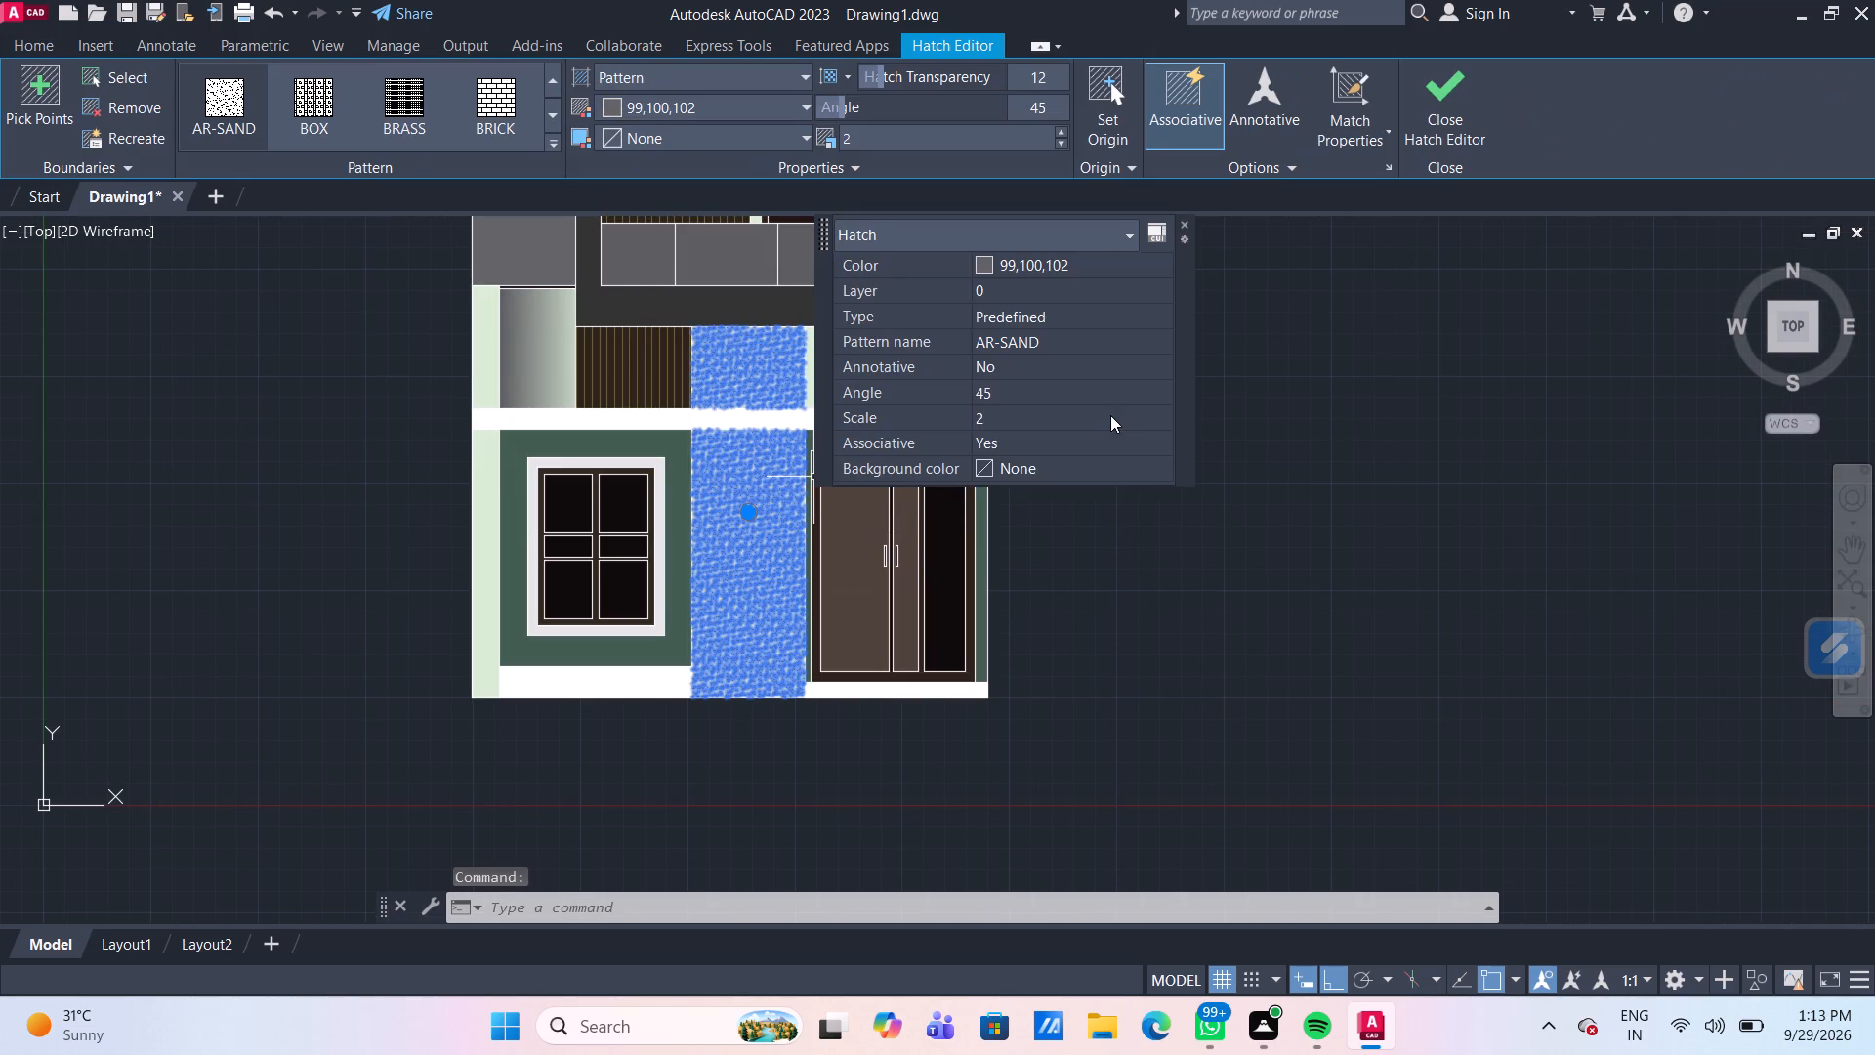
pyautogui.click(1110, 415)
pyautogui.press('3')
pyautogui.press('Return')
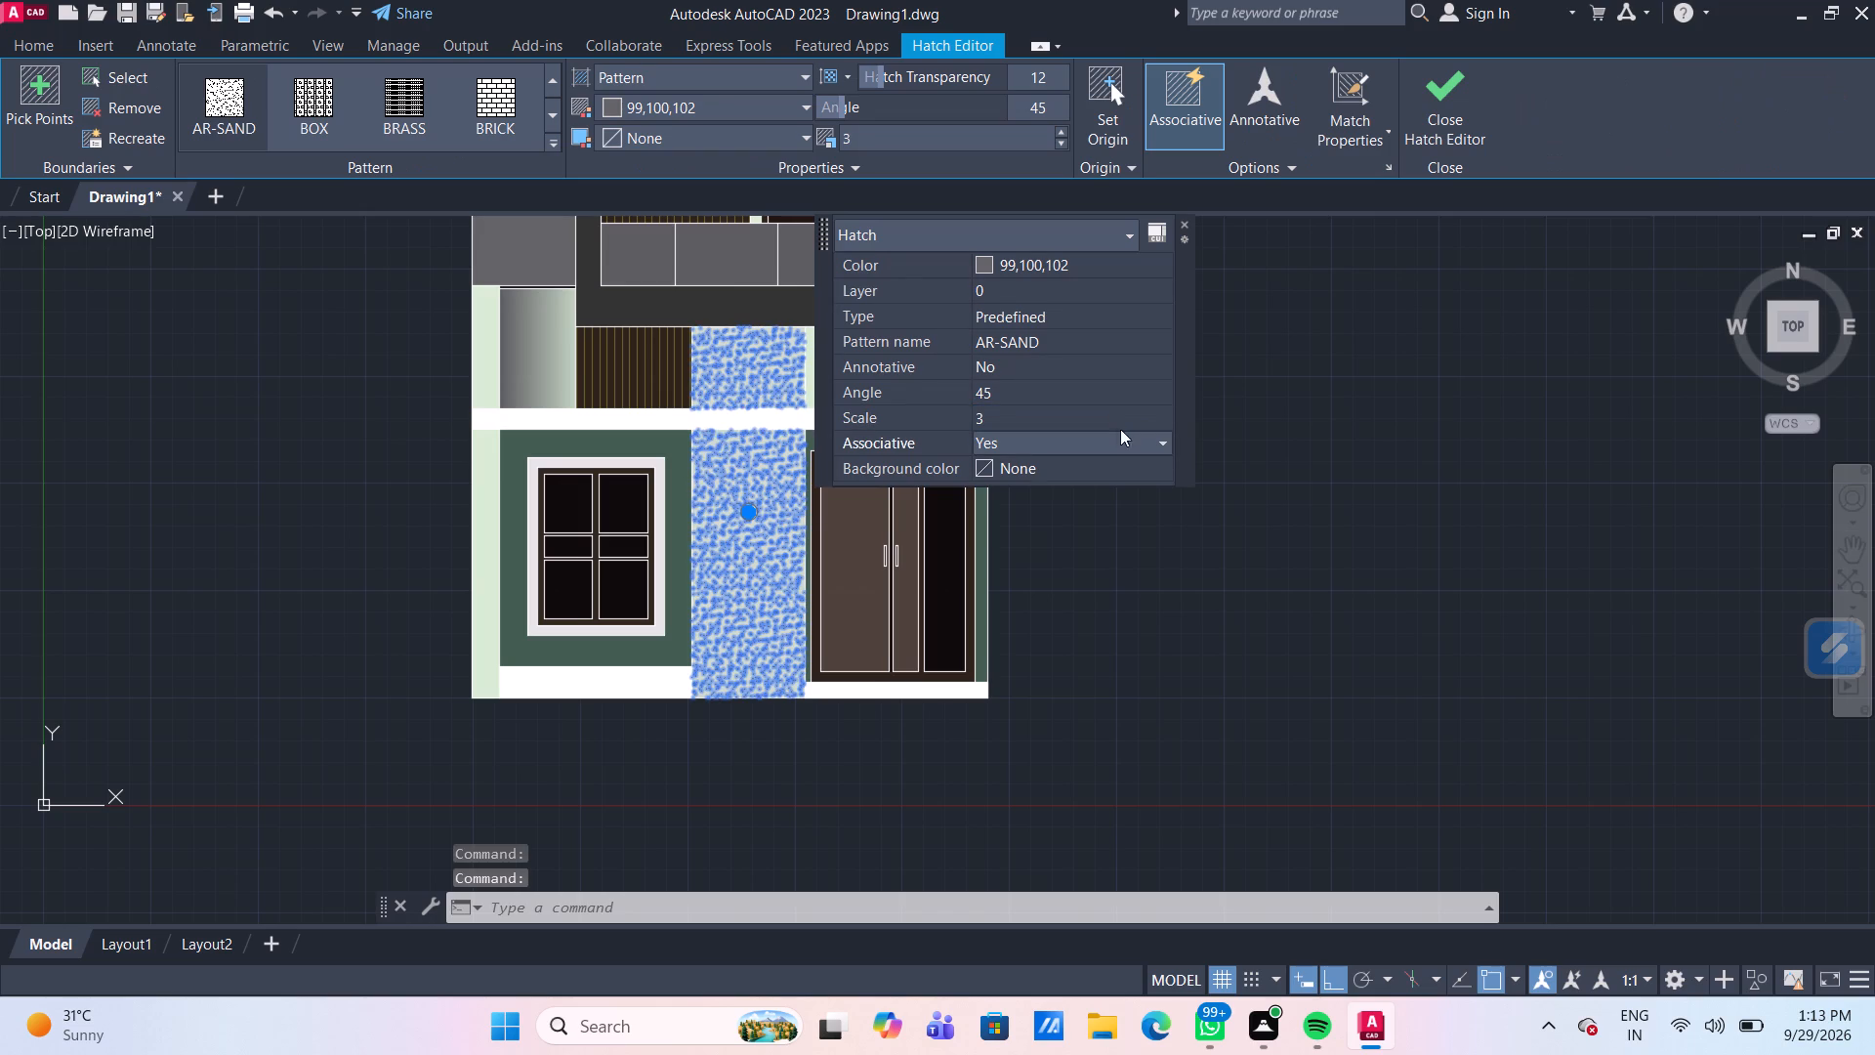
pyautogui.press('Escape')
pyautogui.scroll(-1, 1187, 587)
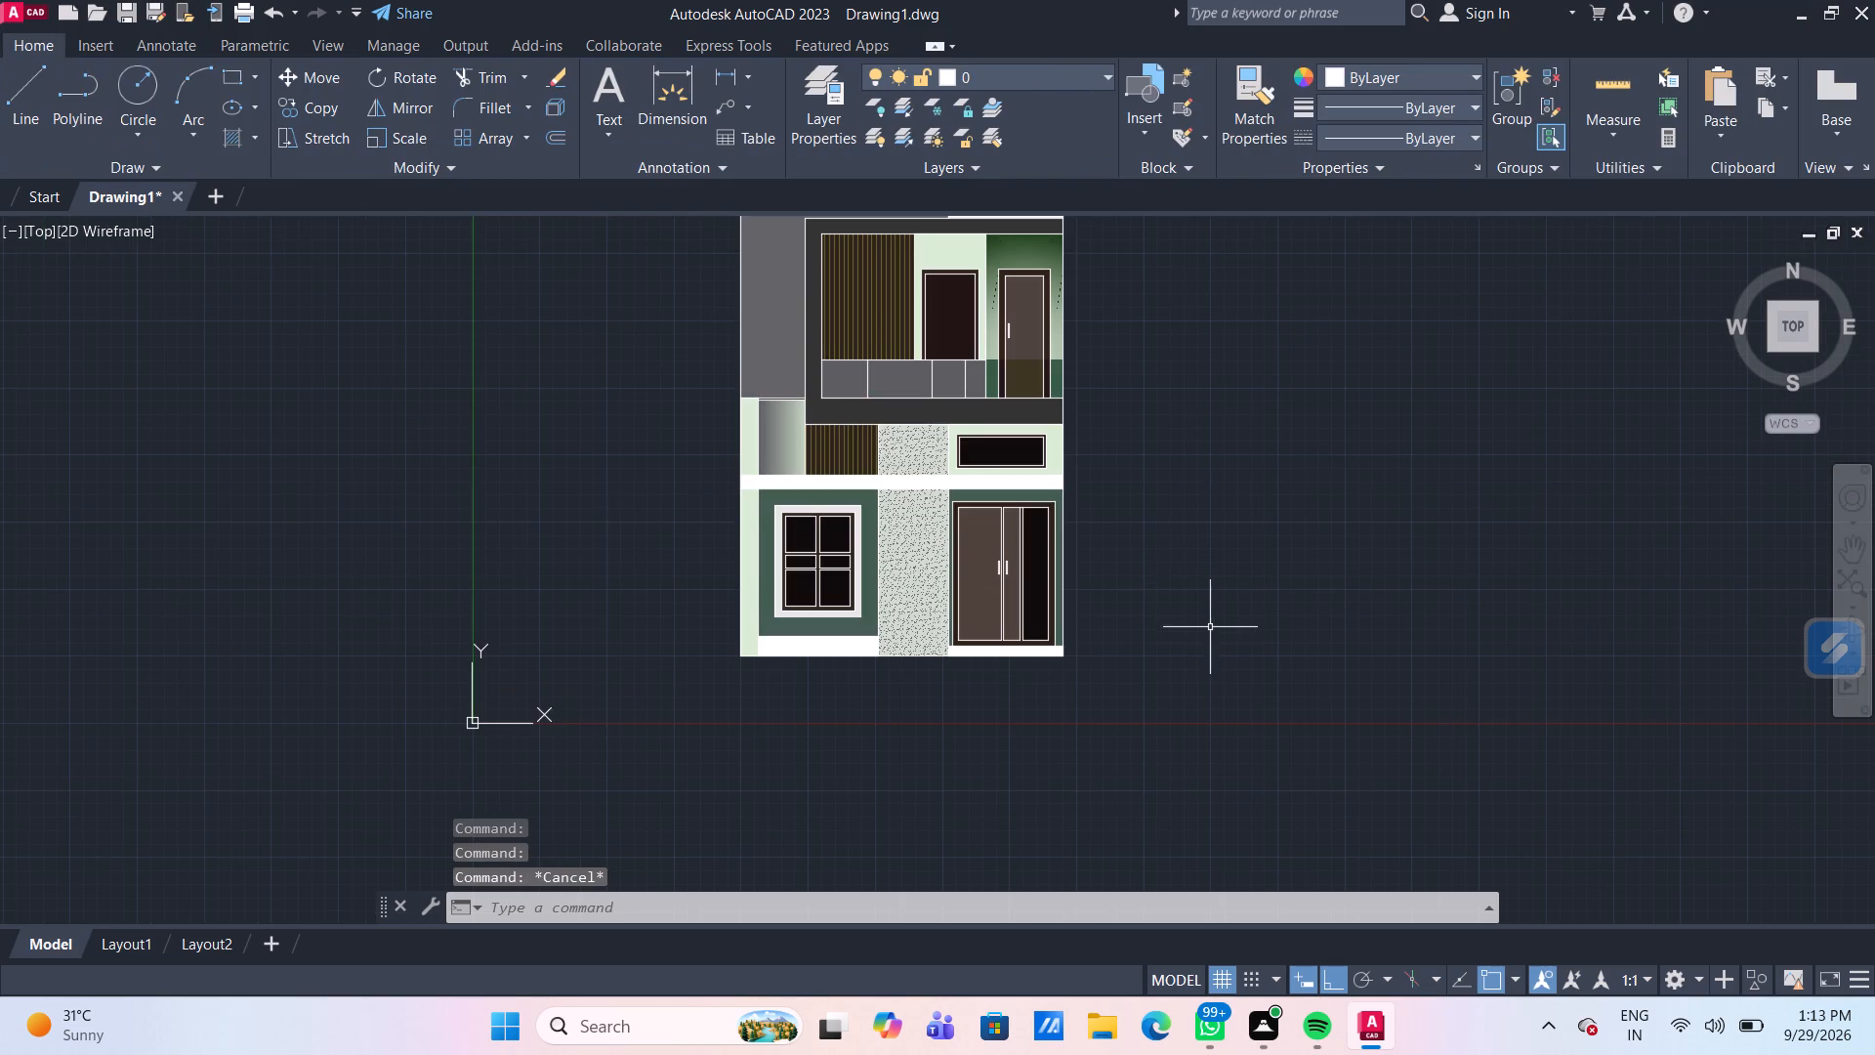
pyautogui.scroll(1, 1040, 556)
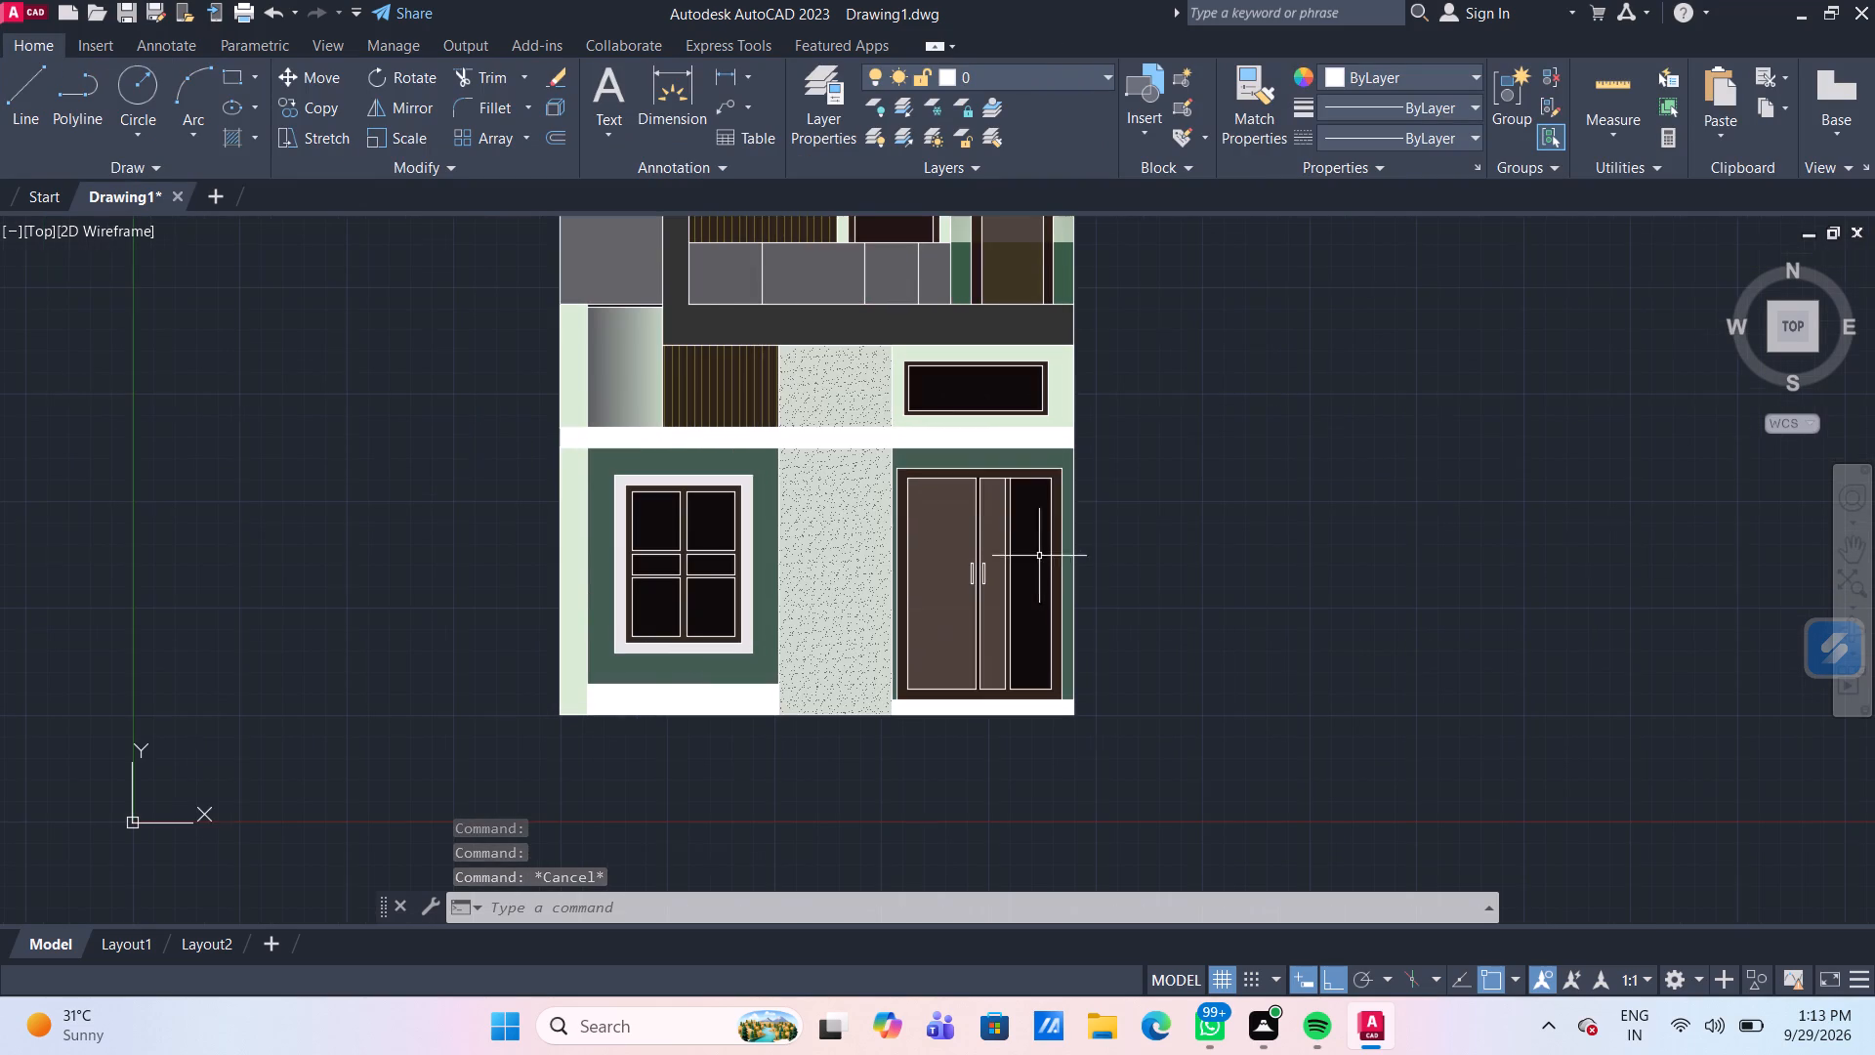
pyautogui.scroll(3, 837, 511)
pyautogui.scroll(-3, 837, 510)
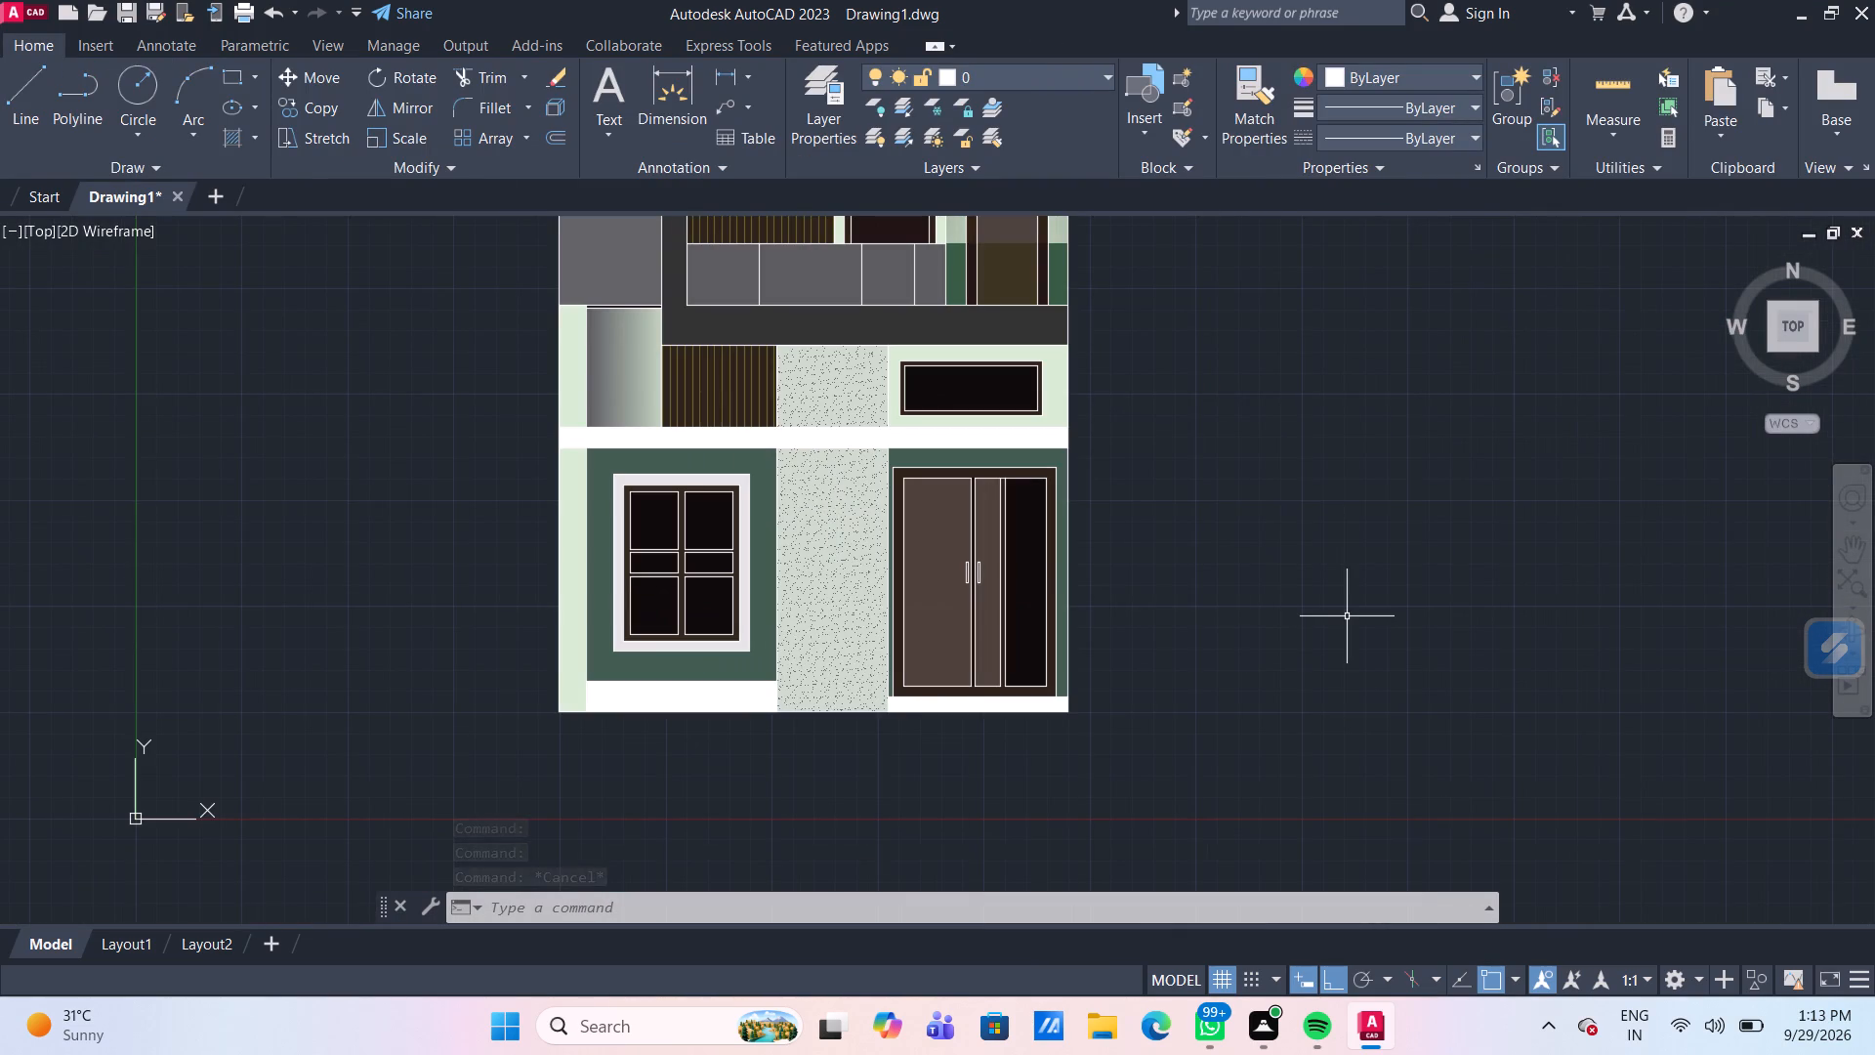
# Examine the whole coloured and textured house elevation.
pyautogui.scroll(-1, 1344, 640)
pyautogui.moveTo(1327, 649); pyautogui.dragTo(1150, 684, button='middle')
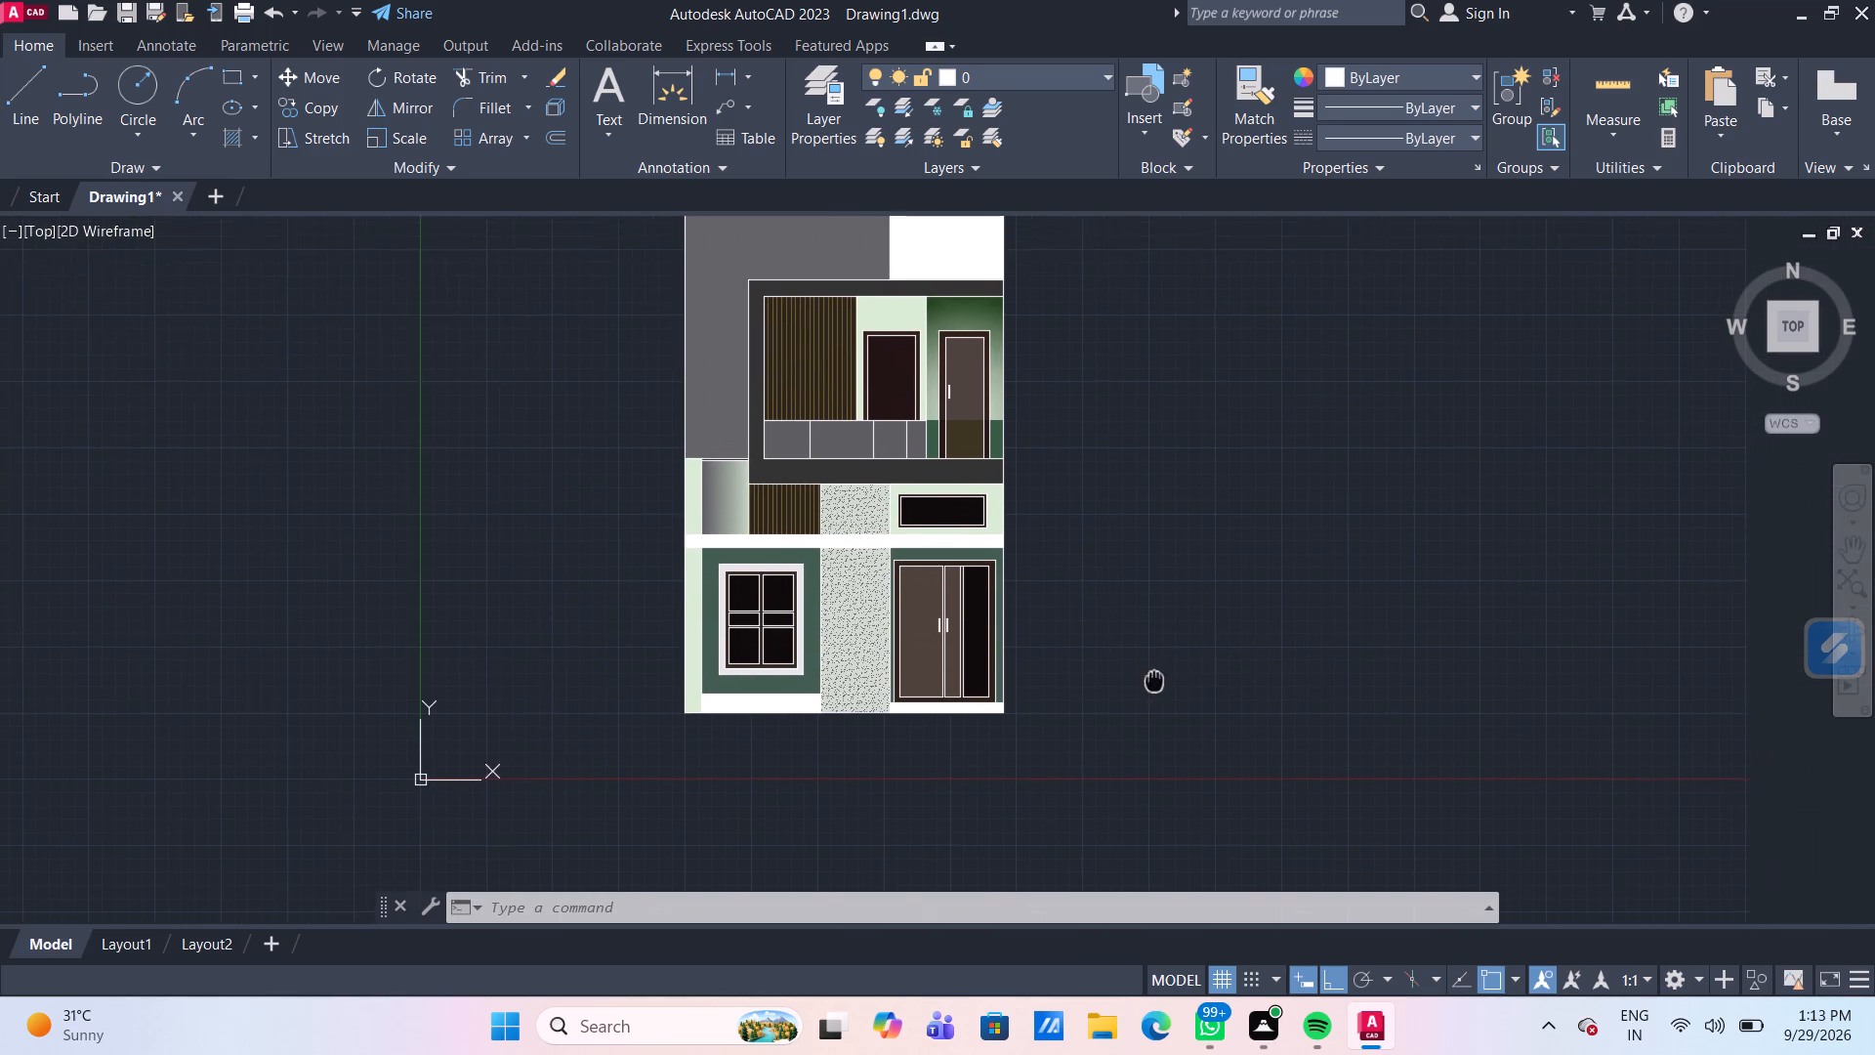
pyautogui.moveTo(1150, 684); pyautogui.dragTo(1136, 702, button='middle')
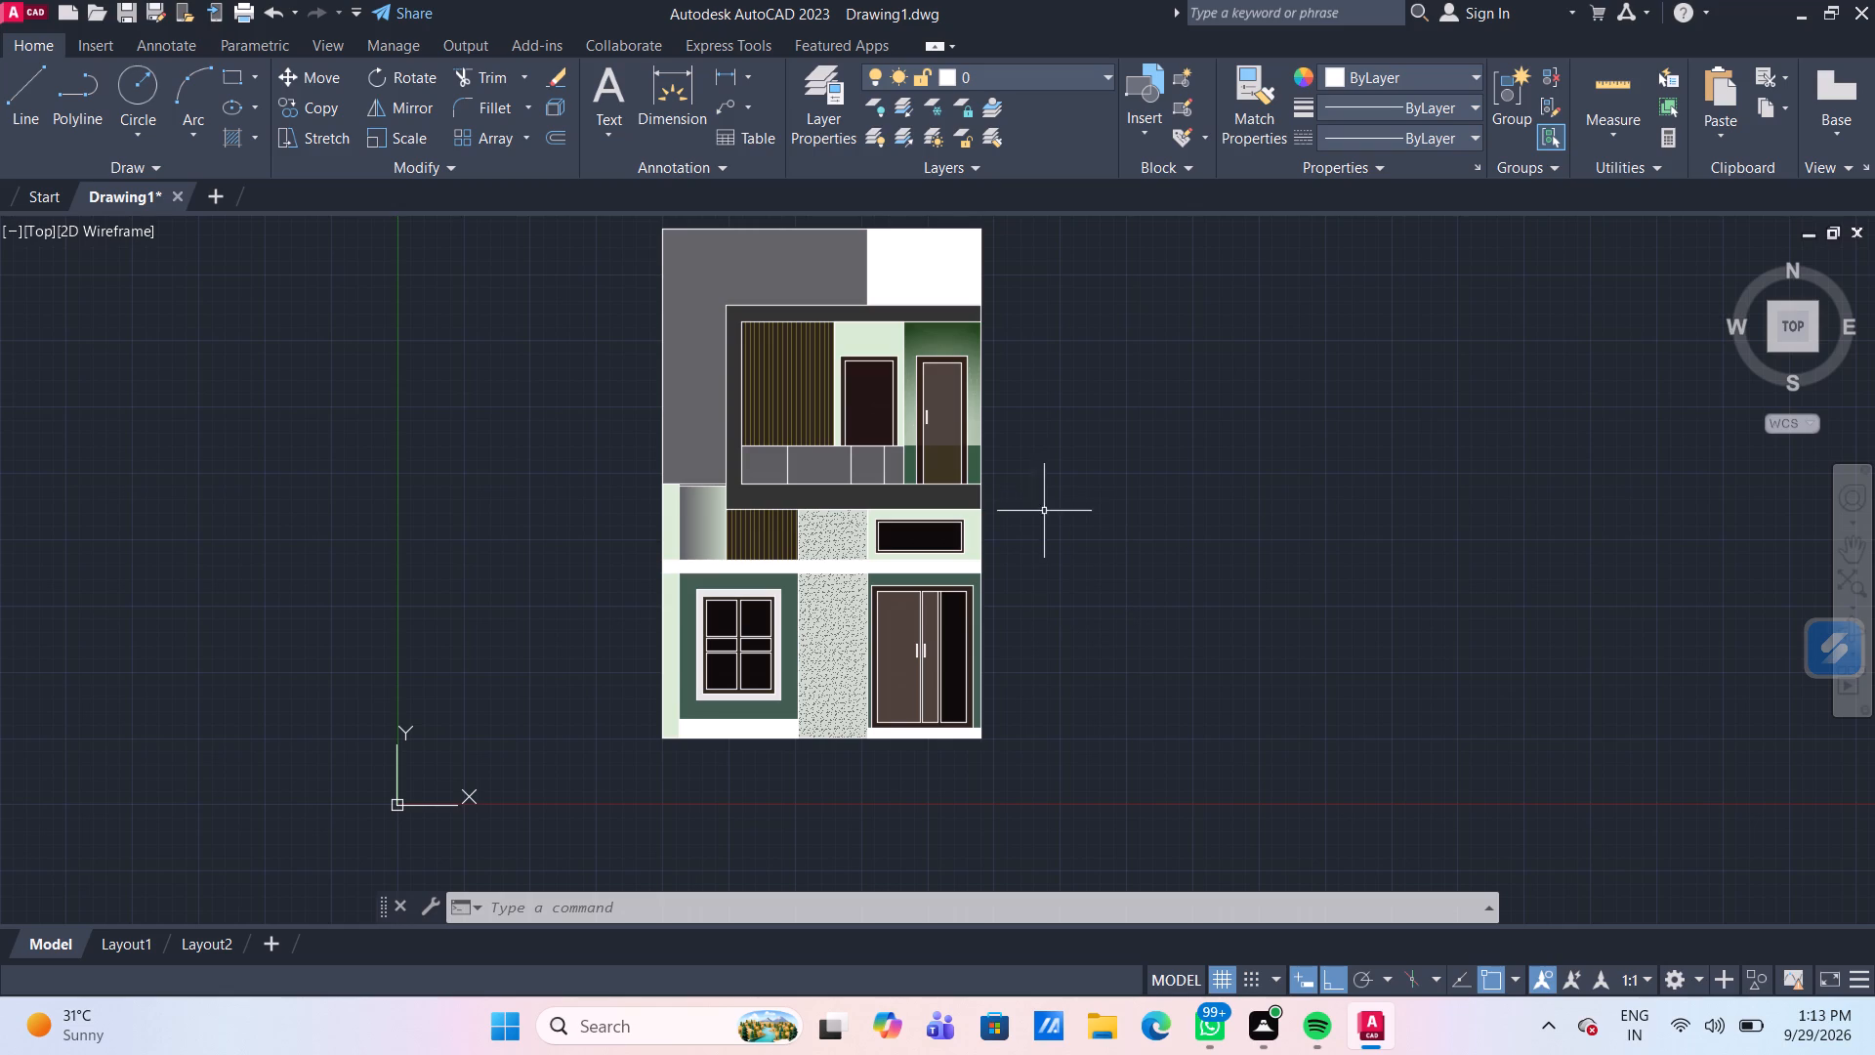
pyautogui.scroll(1, 1030, 501)
pyautogui.scroll(-1, 1030, 501)
pyautogui.scroll(-1, 1131, 540)
pyautogui.moveTo(1125, 541); pyautogui.dragTo(1025, 568, button='middle')
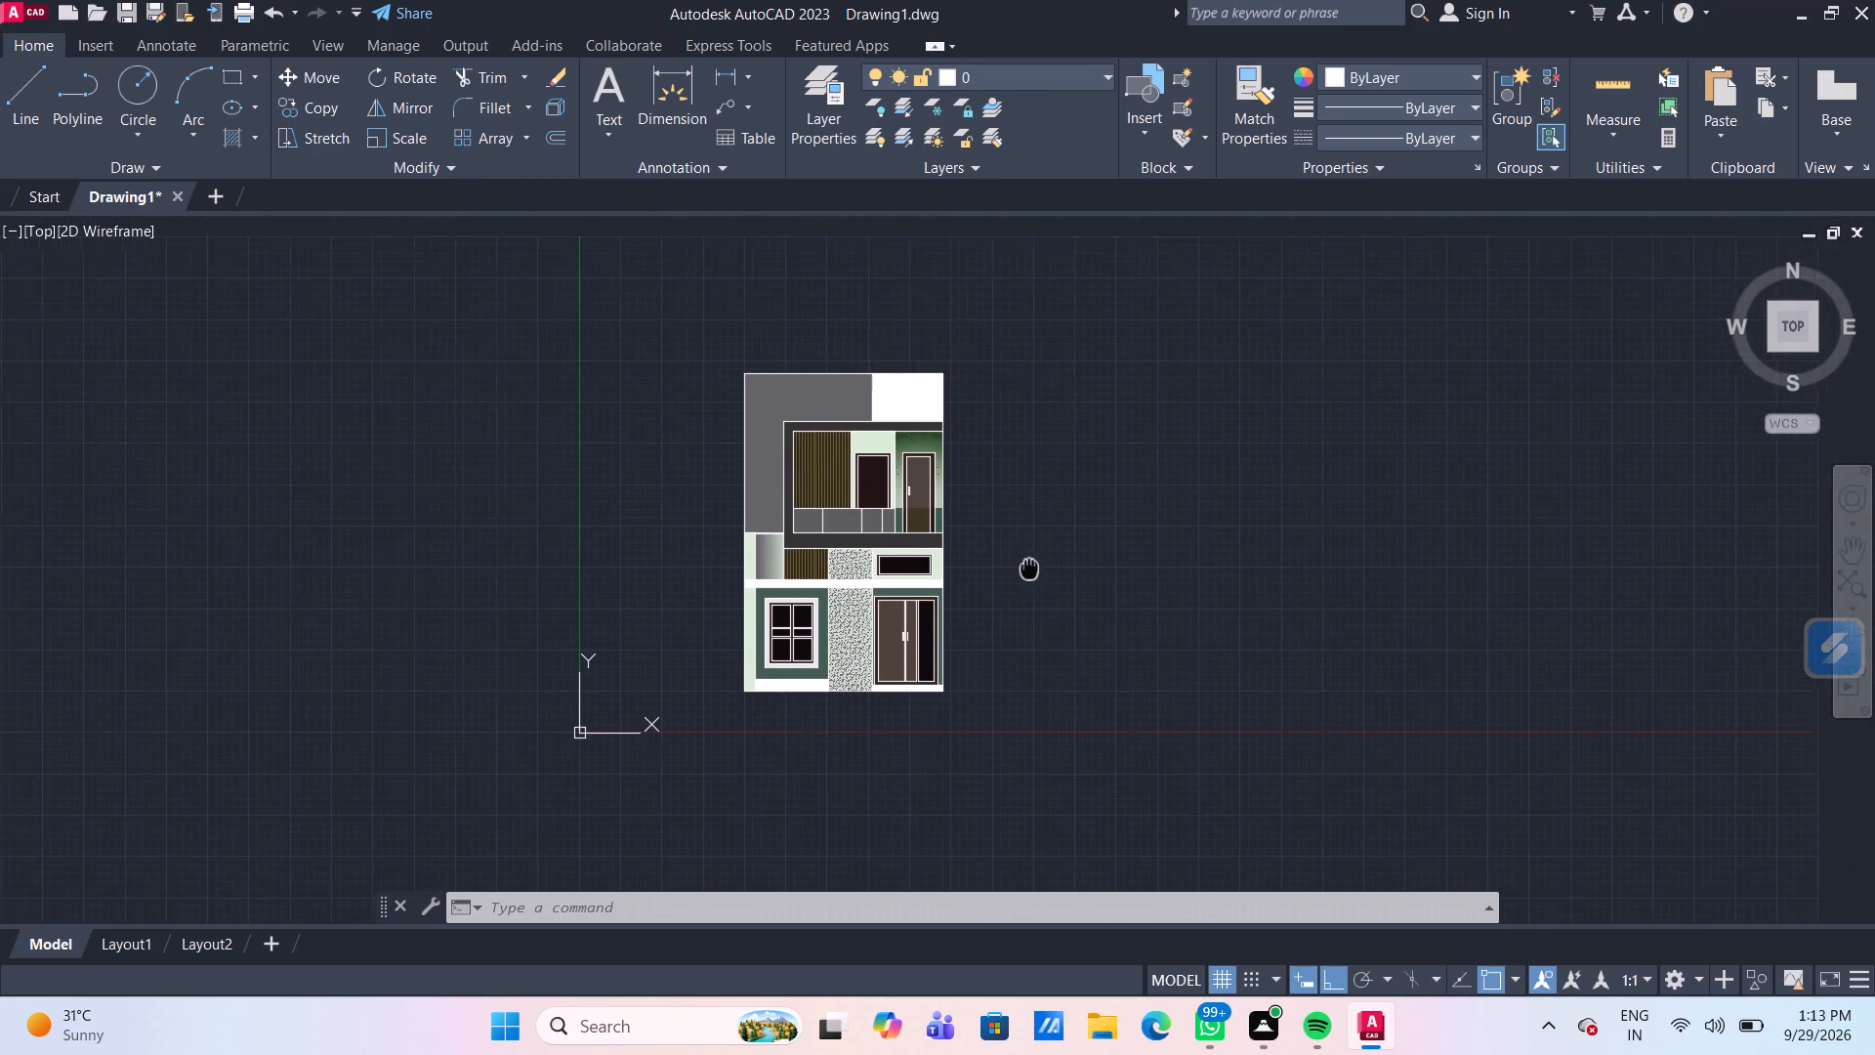
pyautogui.moveTo(1025, 568); pyautogui.dragTo(979, 519, button='middle')
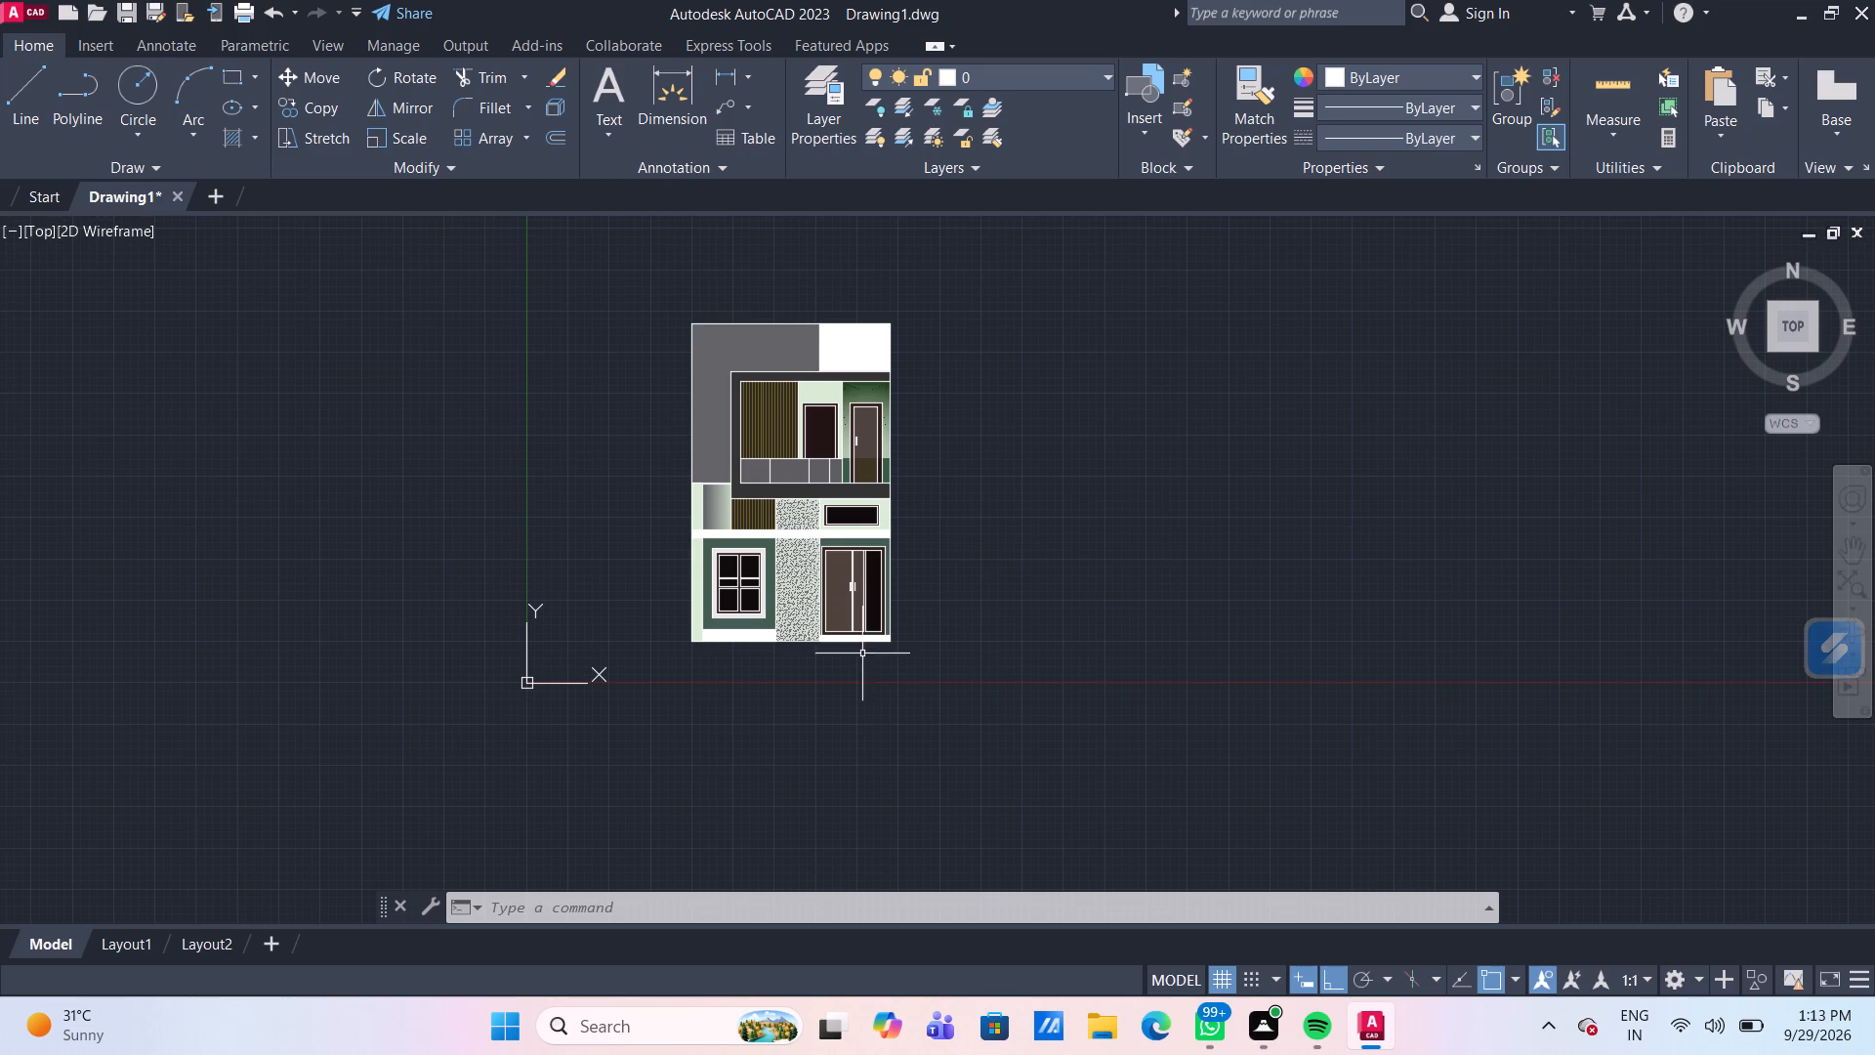
pyautogui.scroll(2, 862, 654)
pyautogui.scroll(-3, 915, 587)
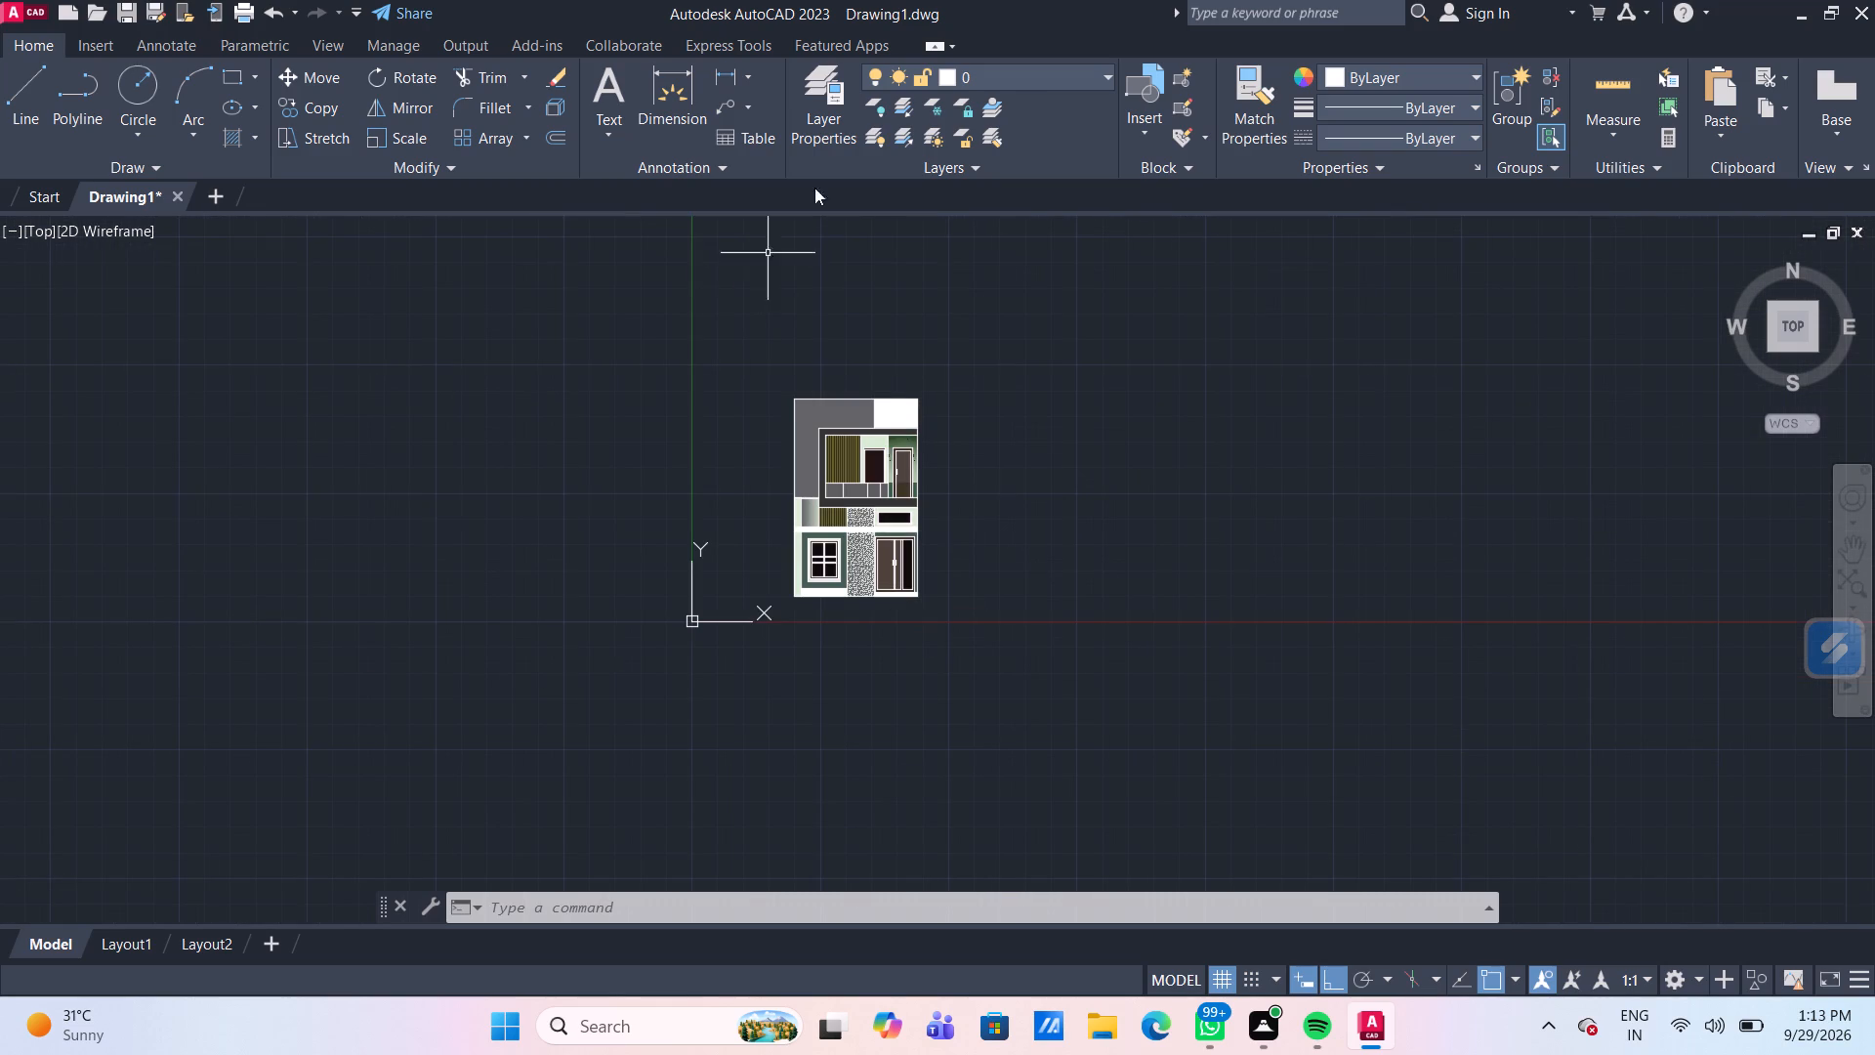
# Set the colour of layer 0 to index colour 250 (black).
pyautogui.click(951, 72)
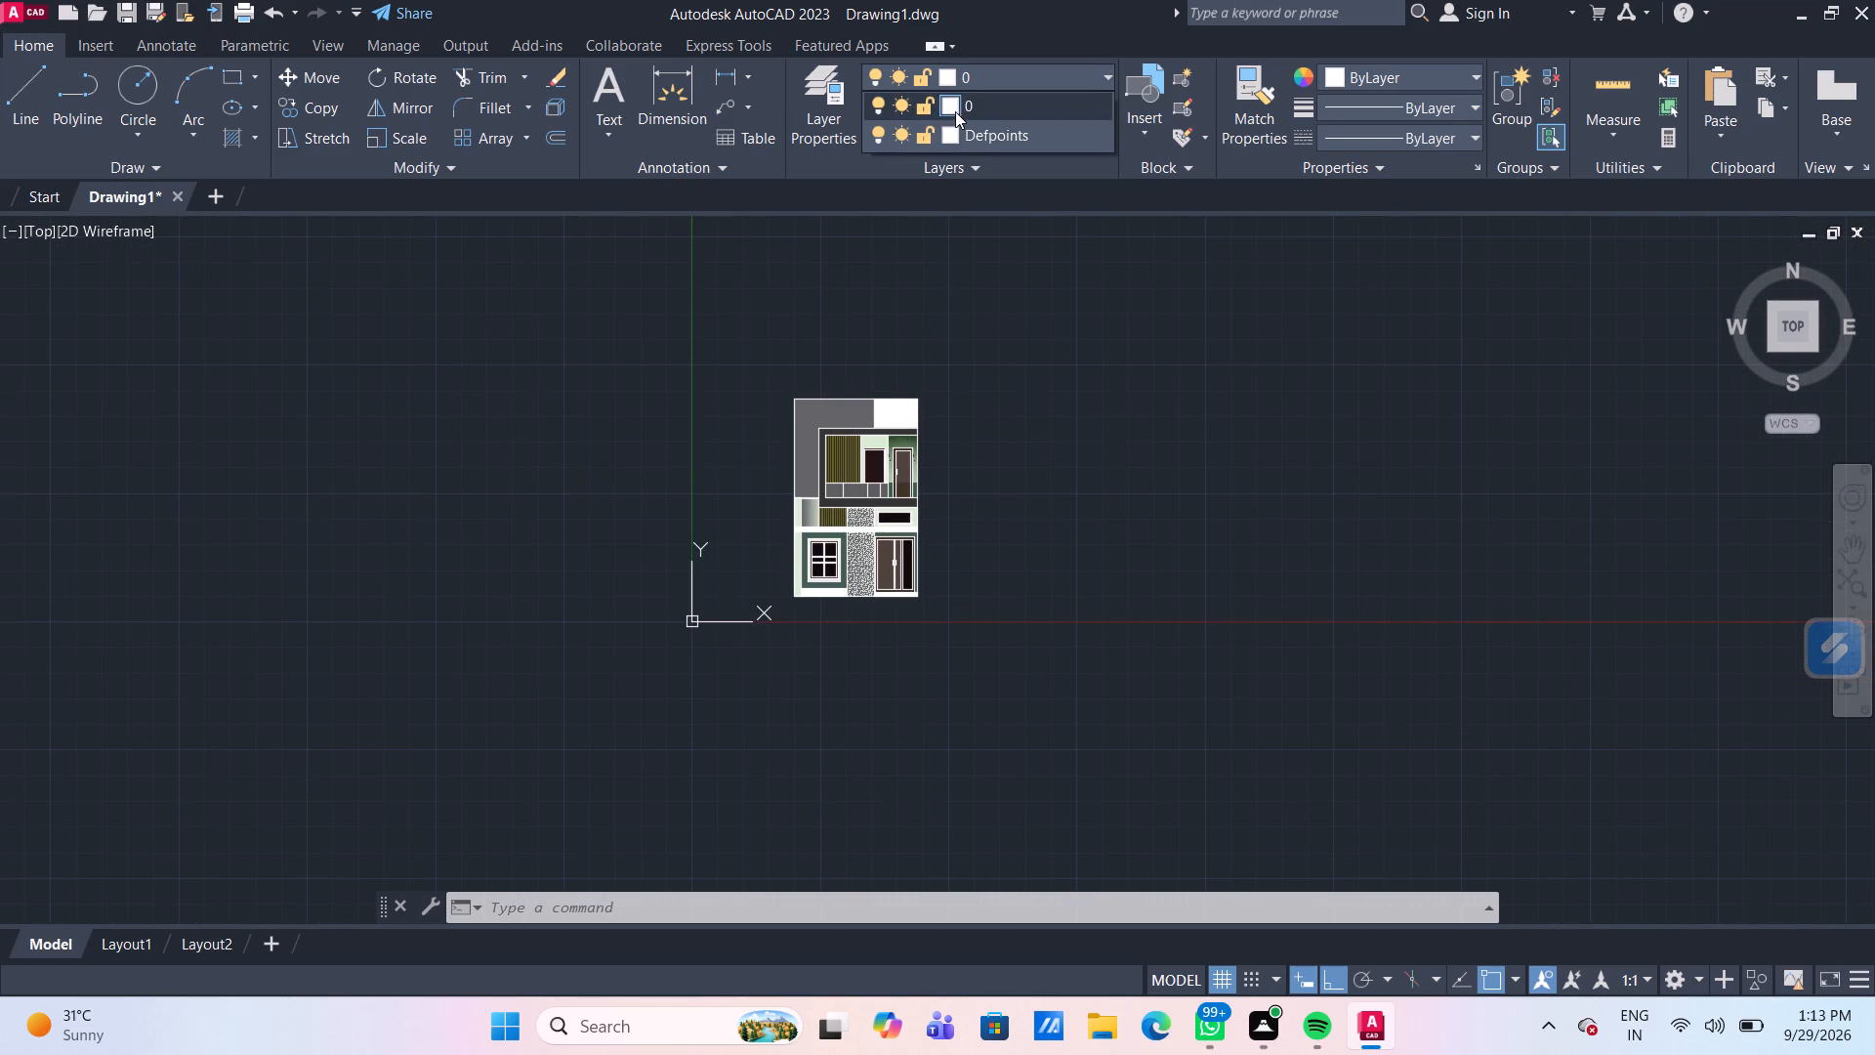
pyautogui.click(951, 109)
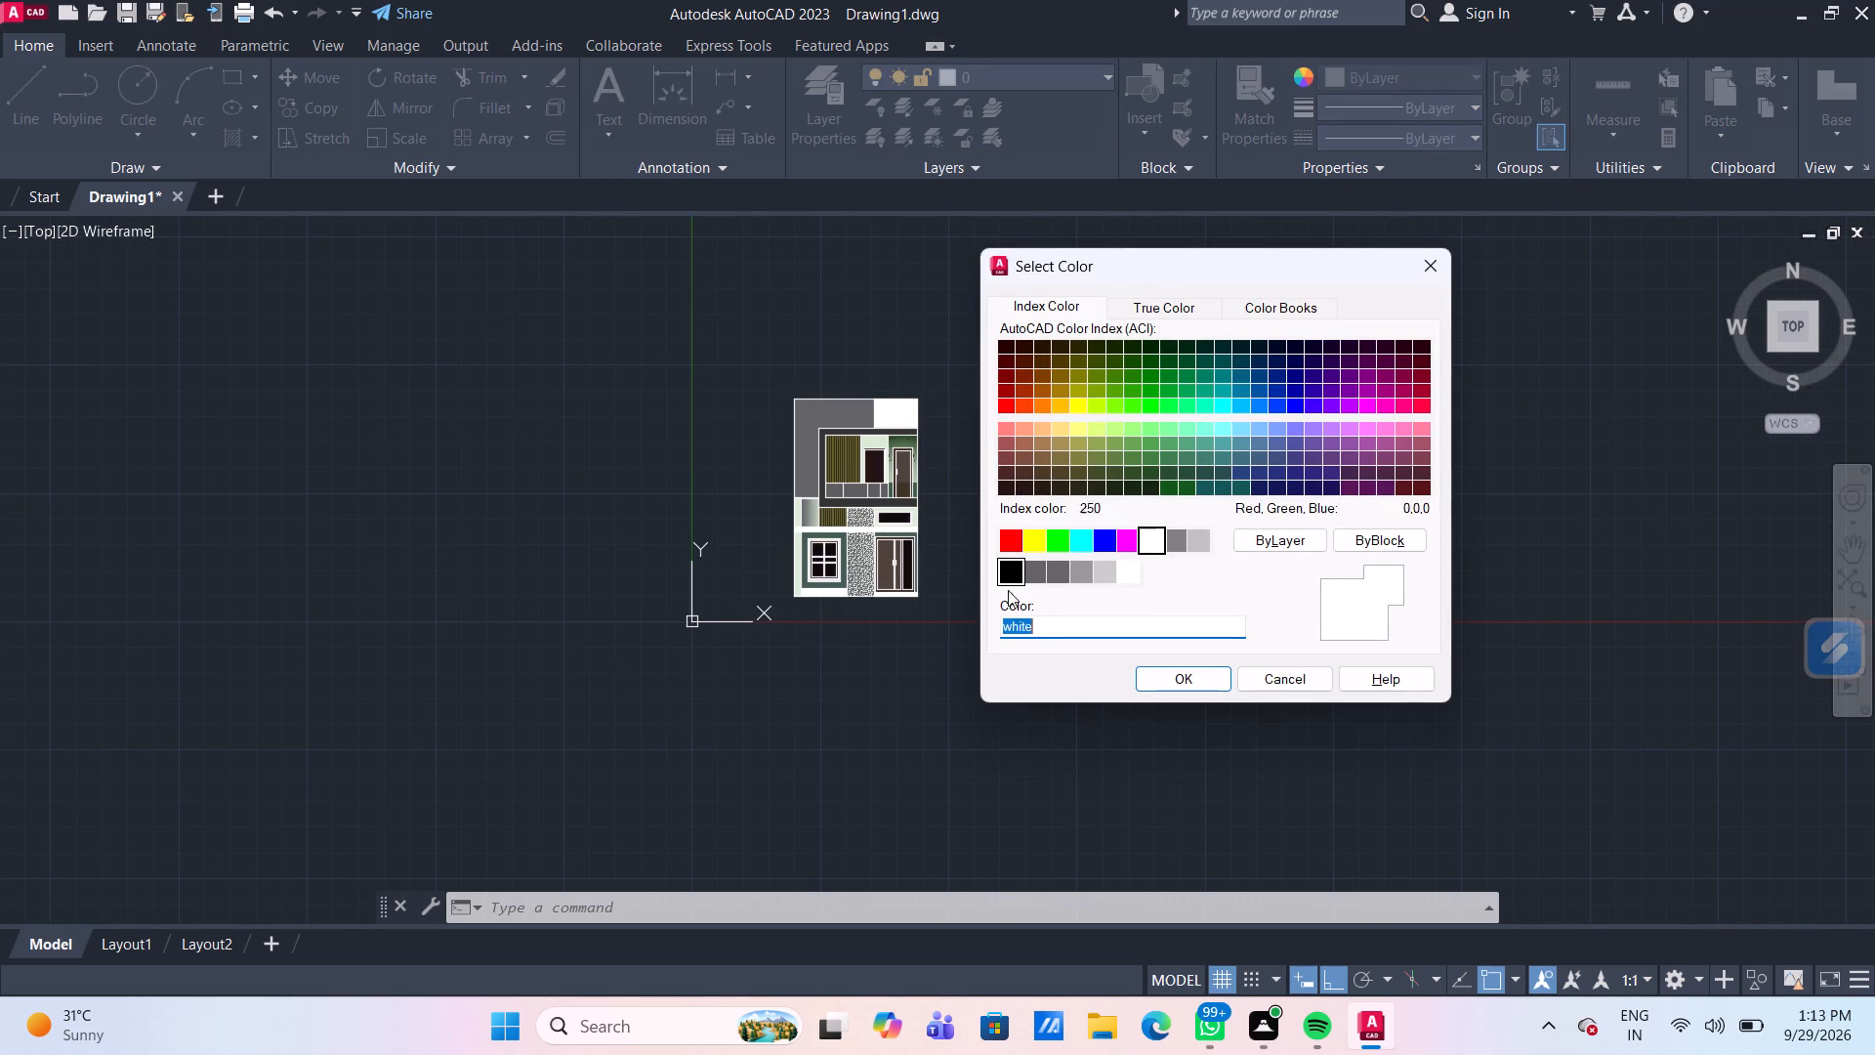
pyautogui.click(1005, 573)
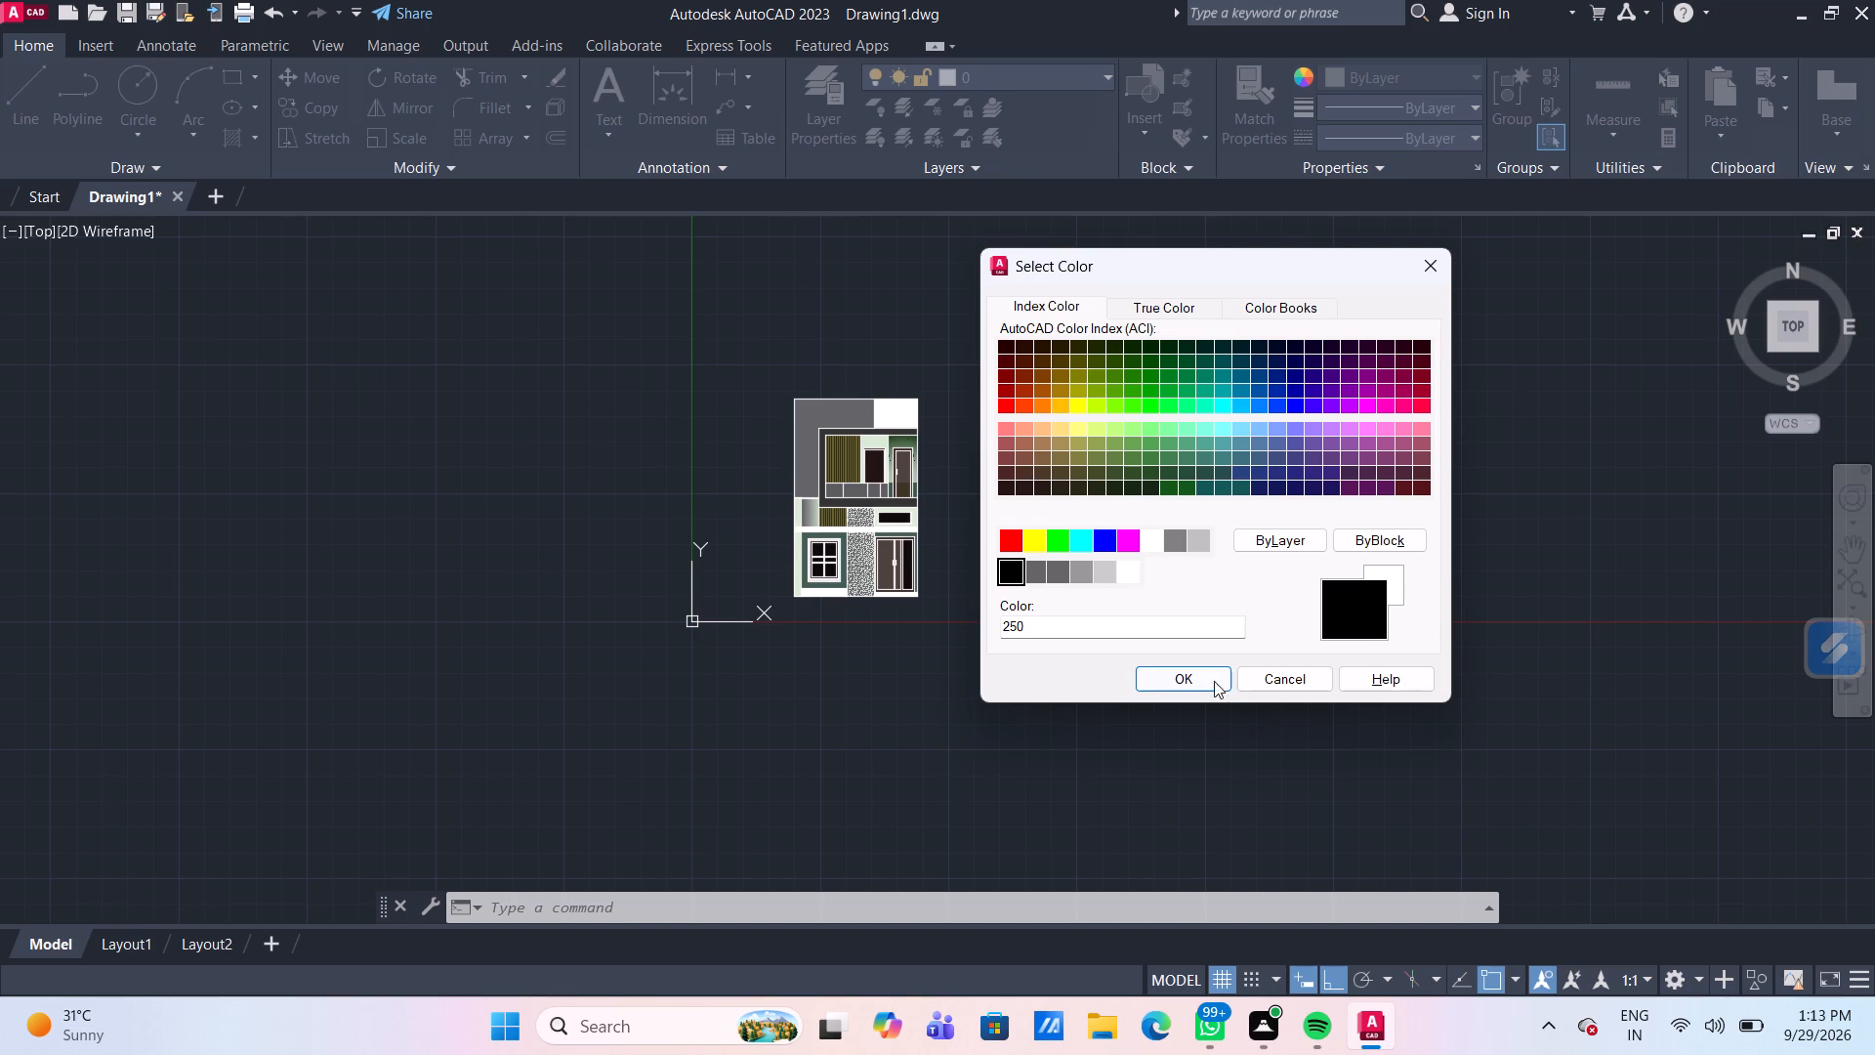
pyautogui.click(1212, 678)
pyautogui.scroll(2, 1007, 537)
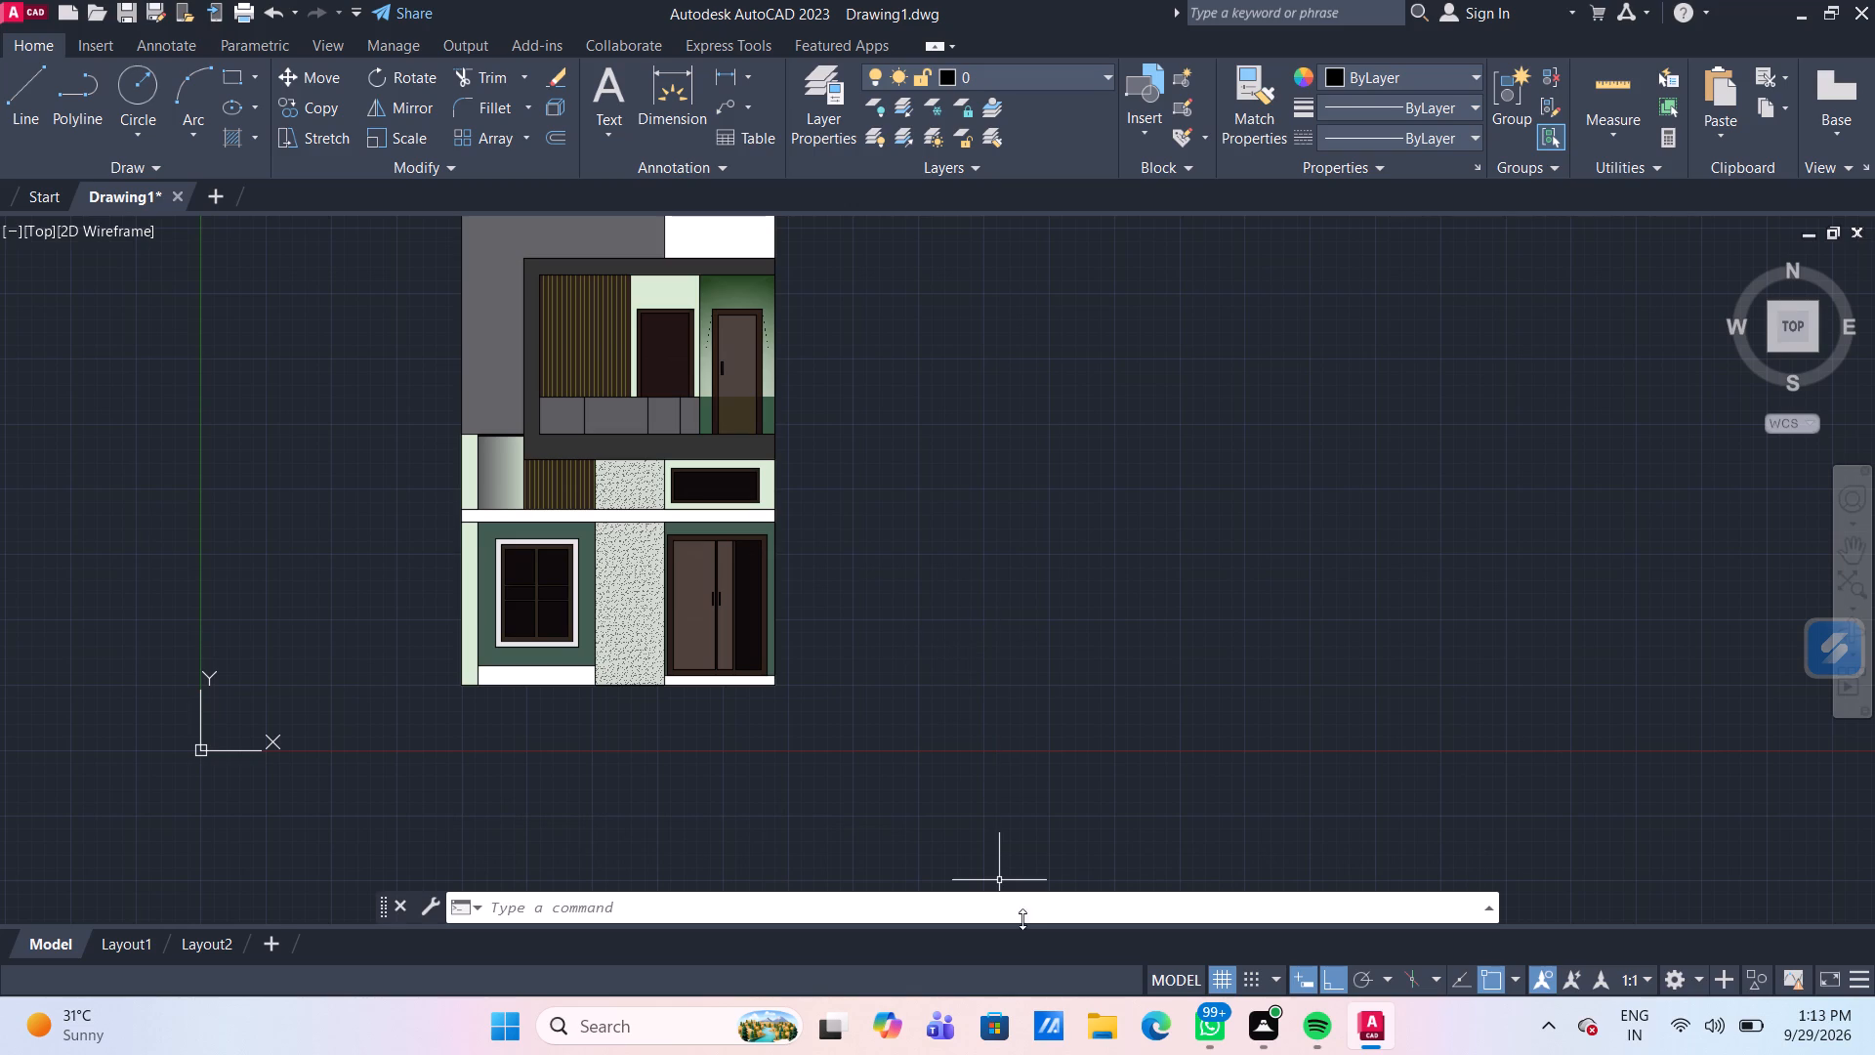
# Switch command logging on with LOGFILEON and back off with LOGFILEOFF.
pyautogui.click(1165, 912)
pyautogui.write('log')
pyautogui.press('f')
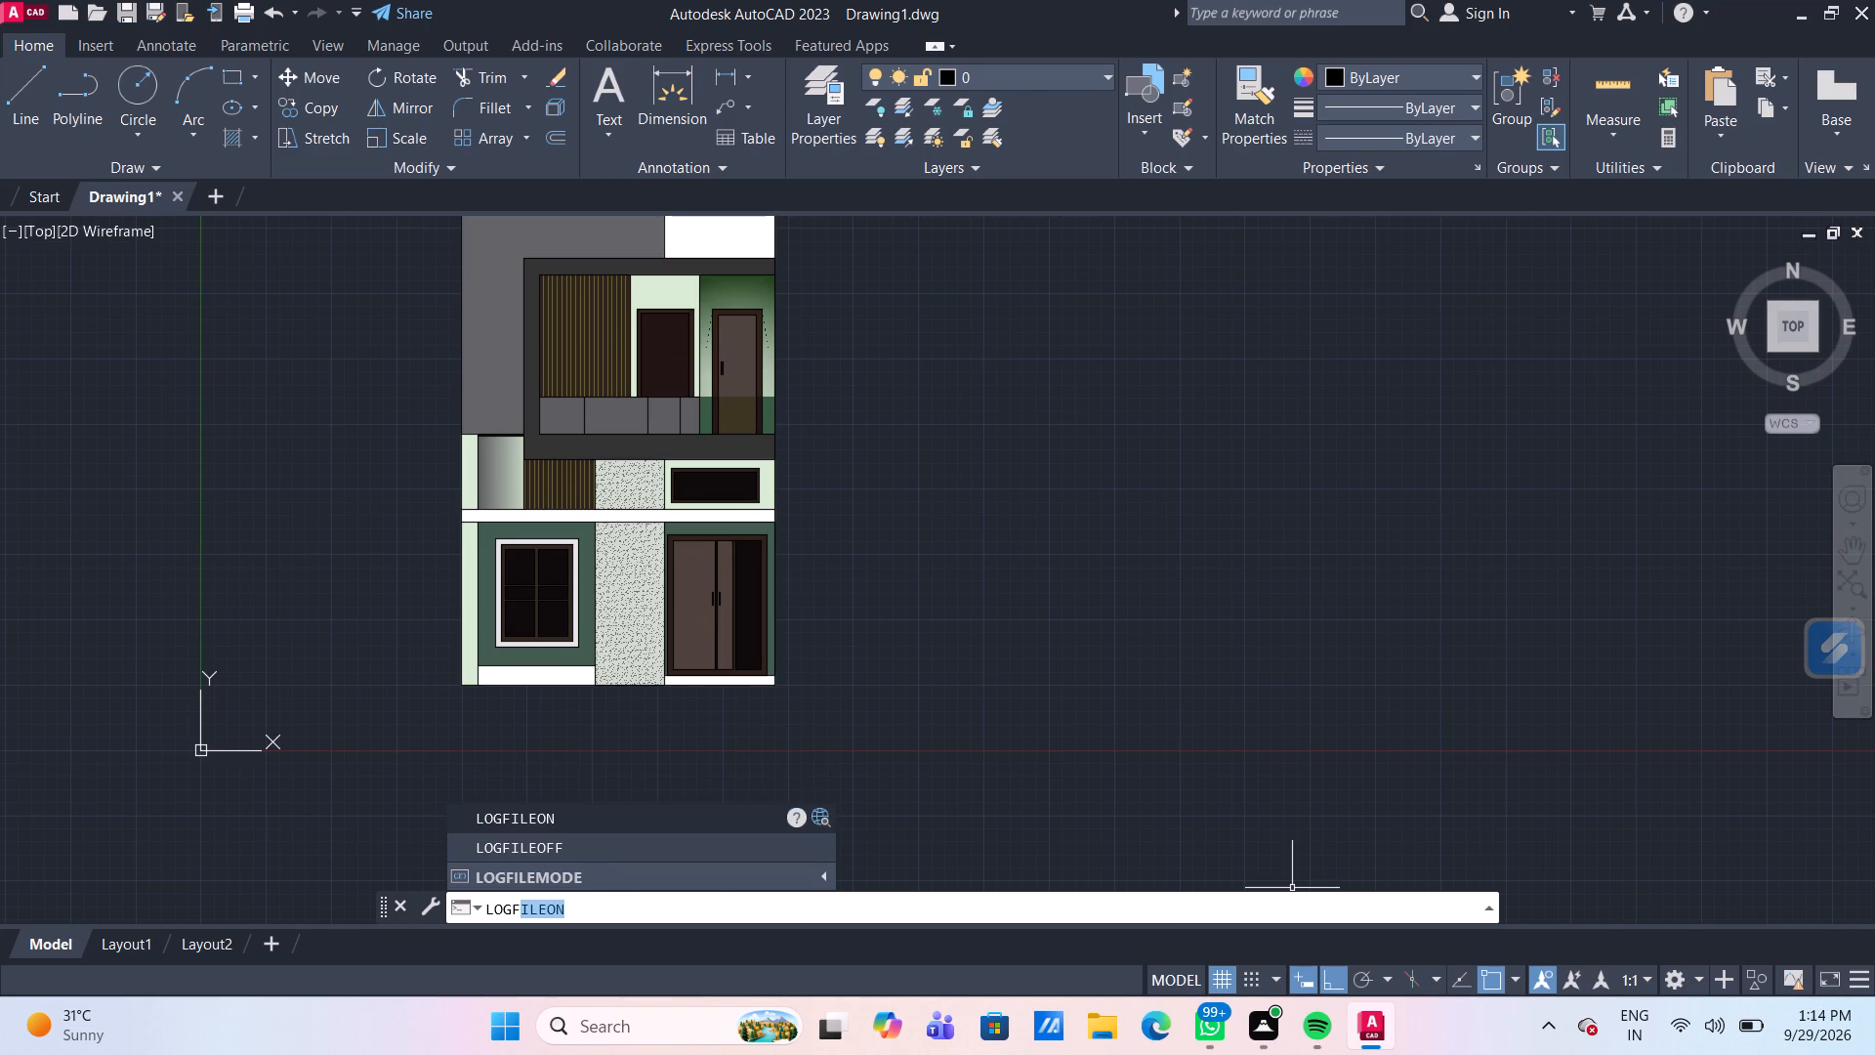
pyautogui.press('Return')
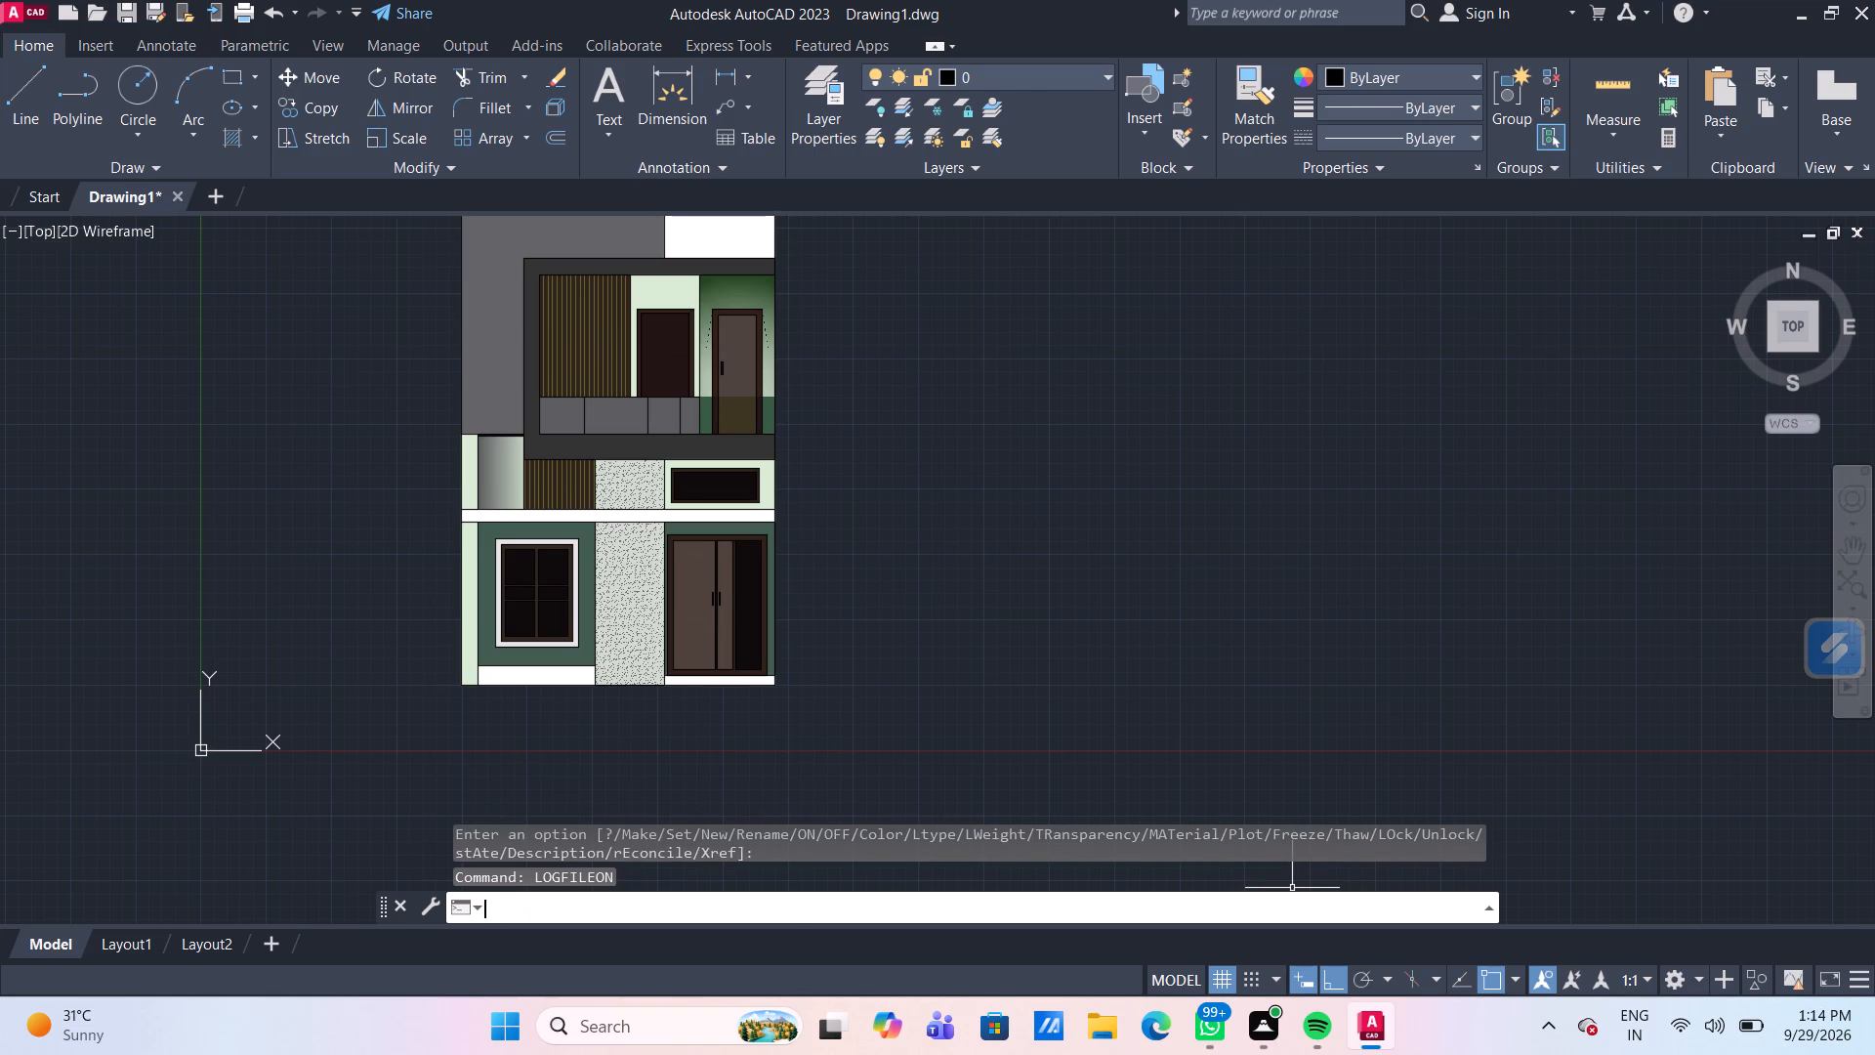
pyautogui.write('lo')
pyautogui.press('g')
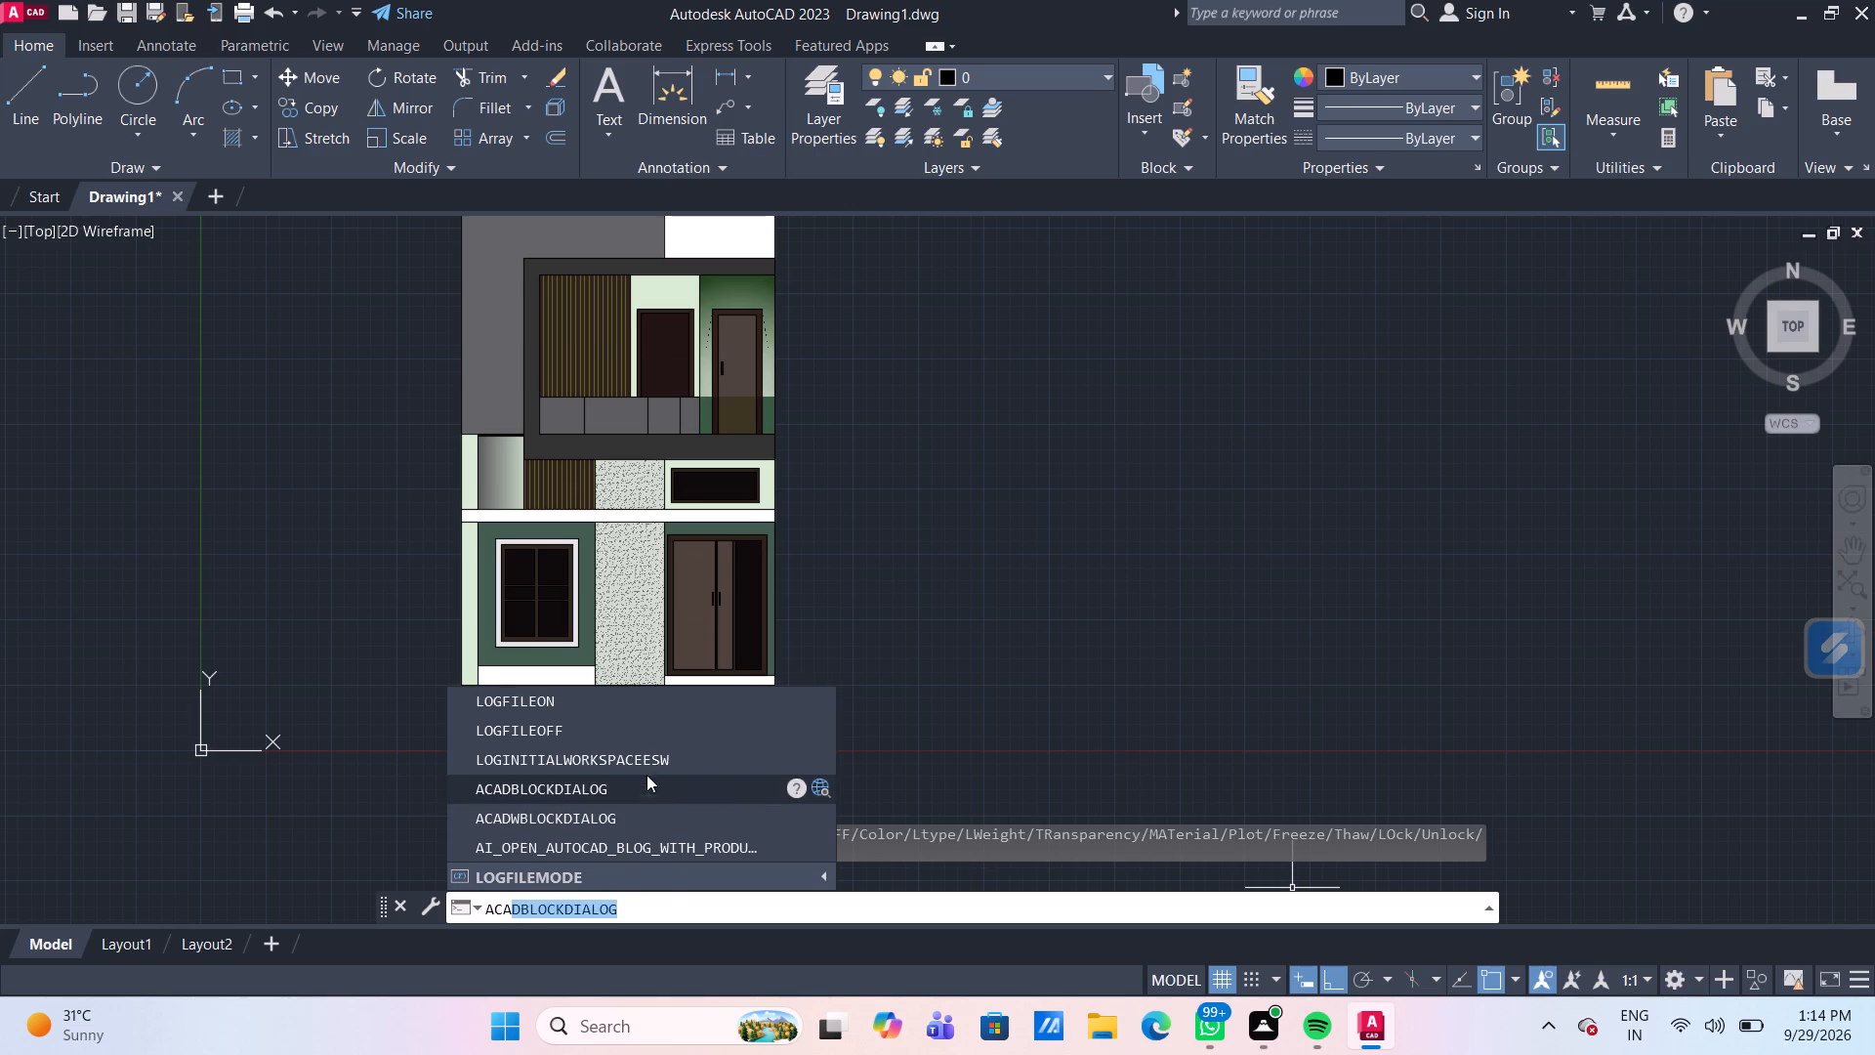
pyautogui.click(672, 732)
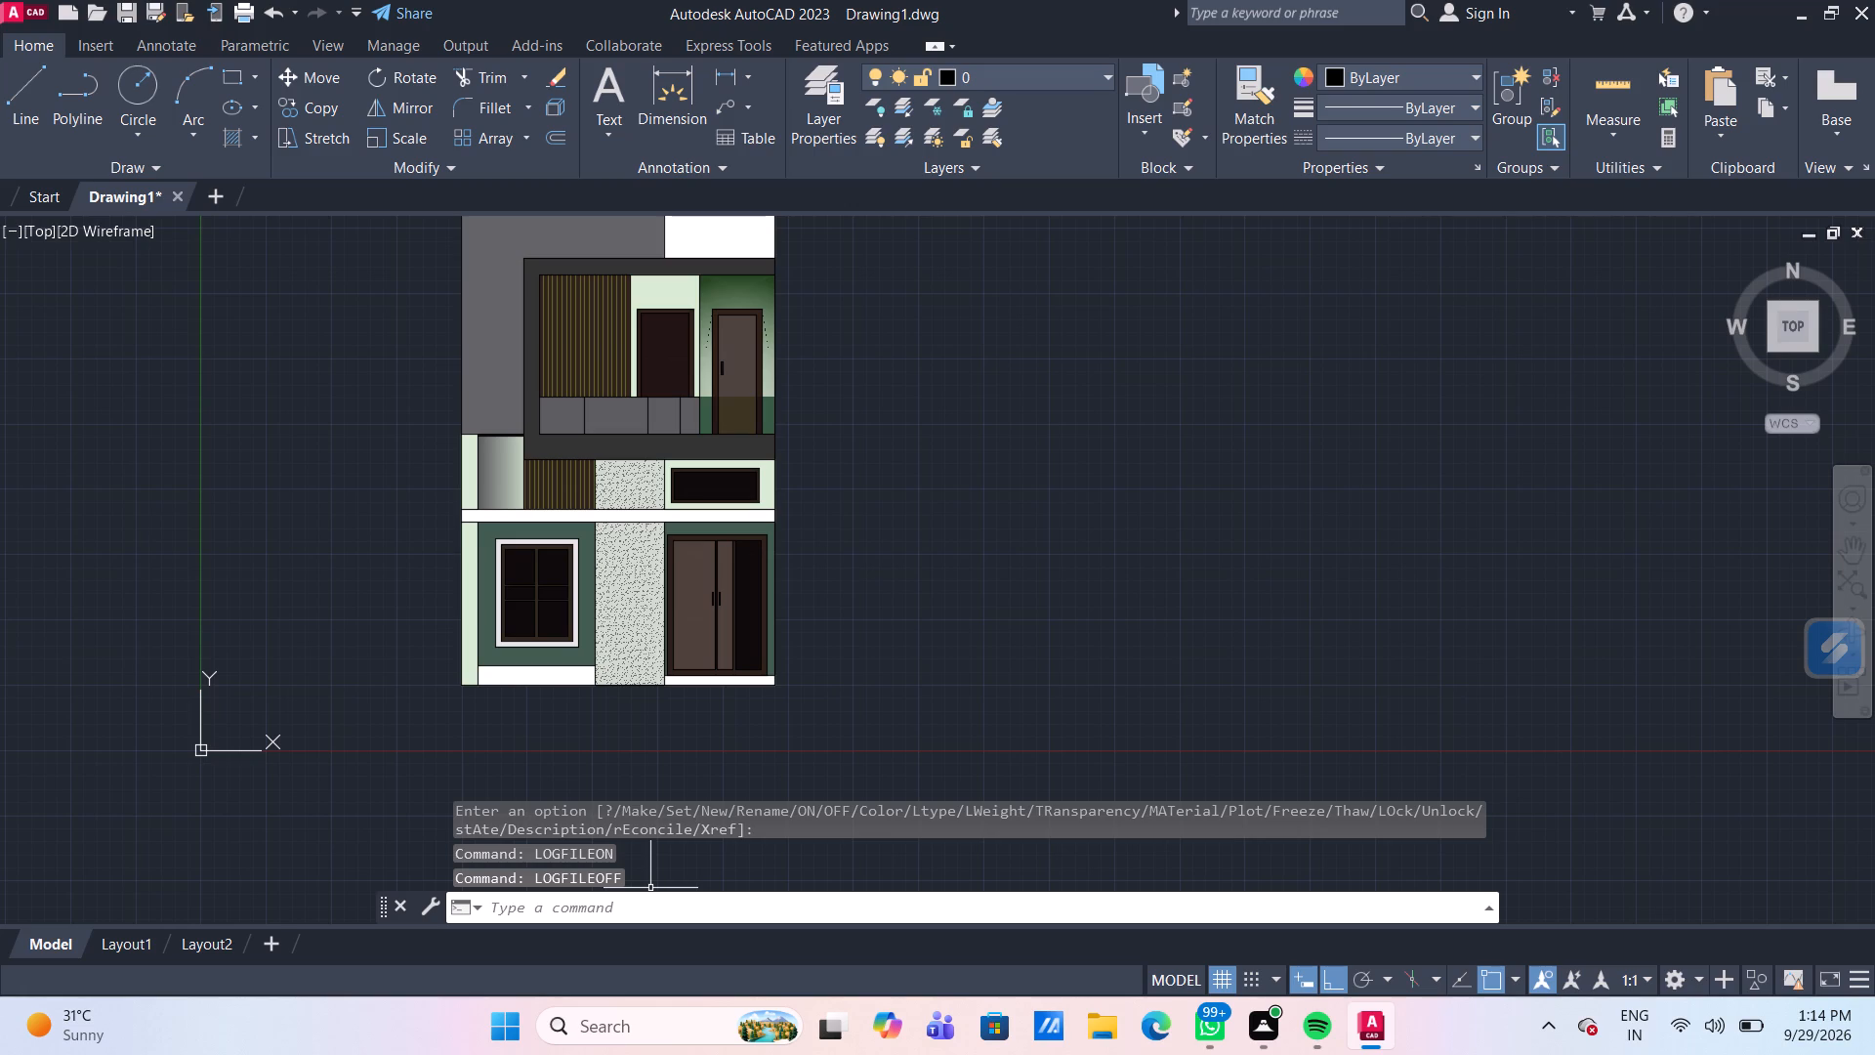
# Start a plot of the model using DWG To PDF.pc3 and ISO A4 (297.00 x 210.00 MM) paper.
pyautogui.write('plot')
pyautogui.press('Return')
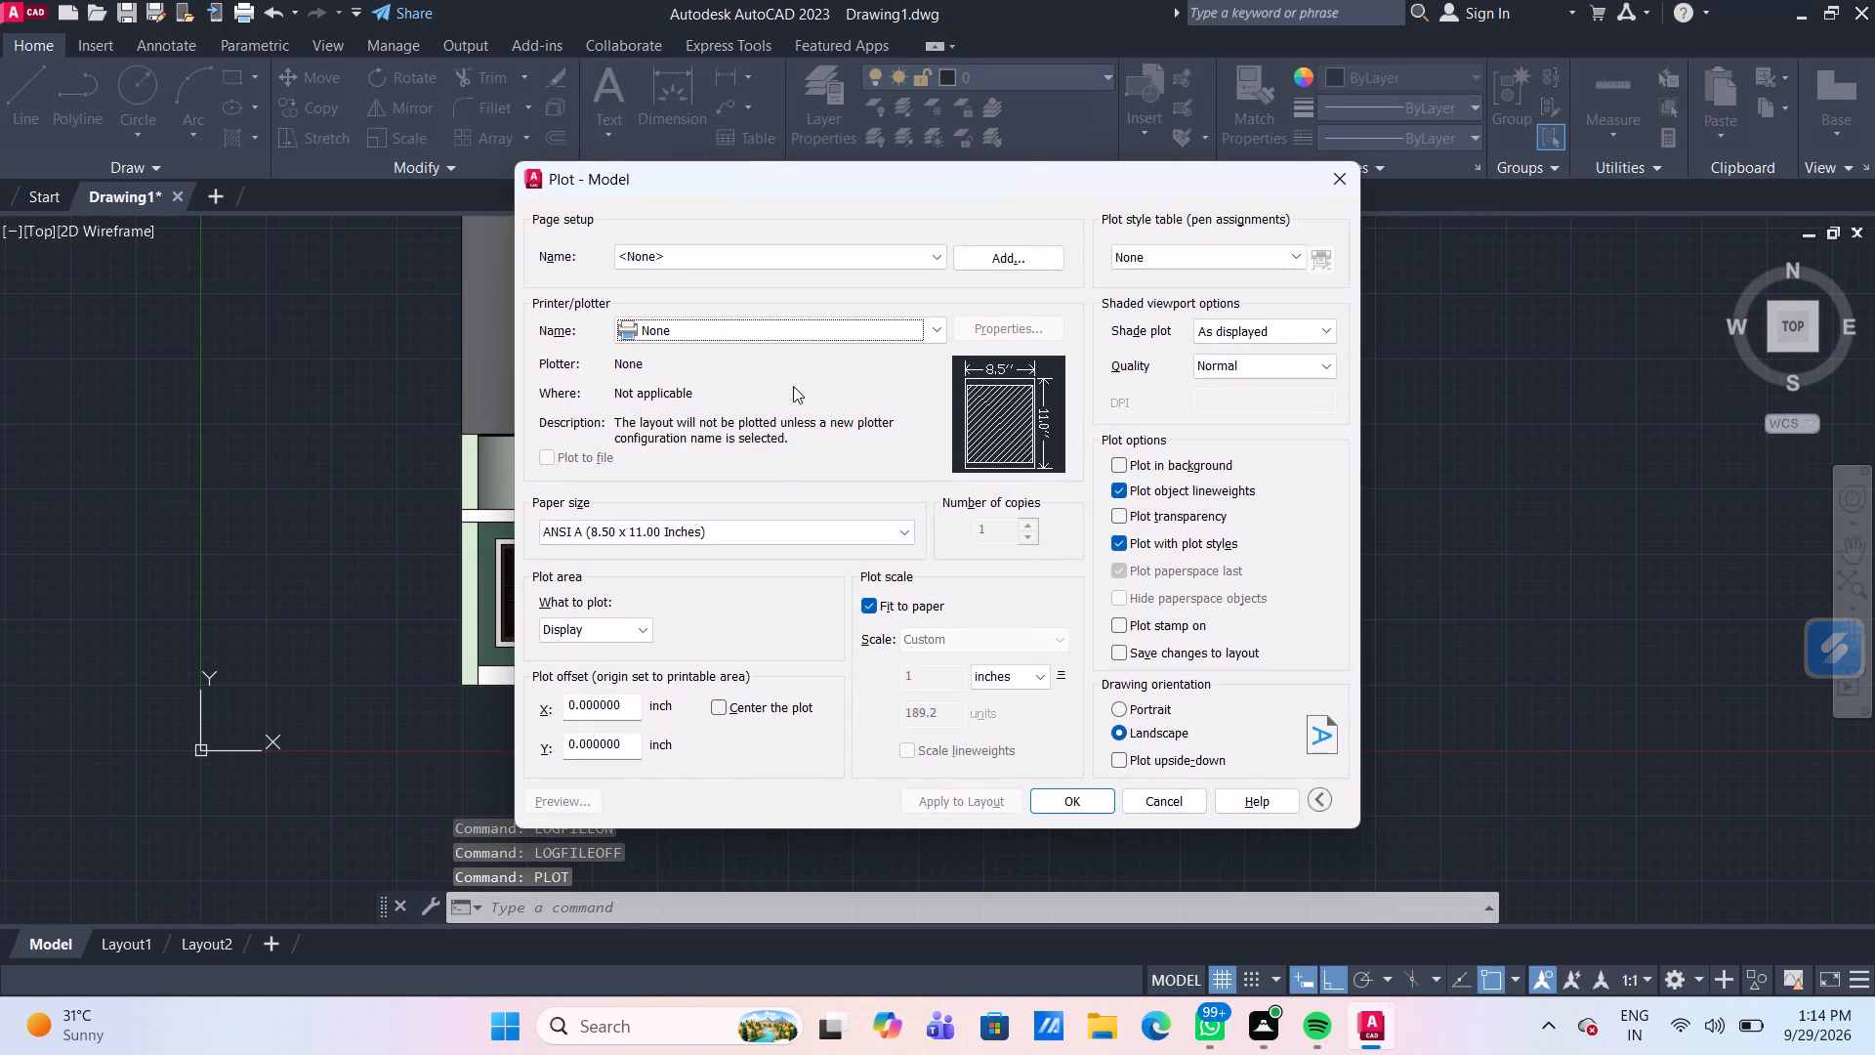
pyautogui.click(817, 319)
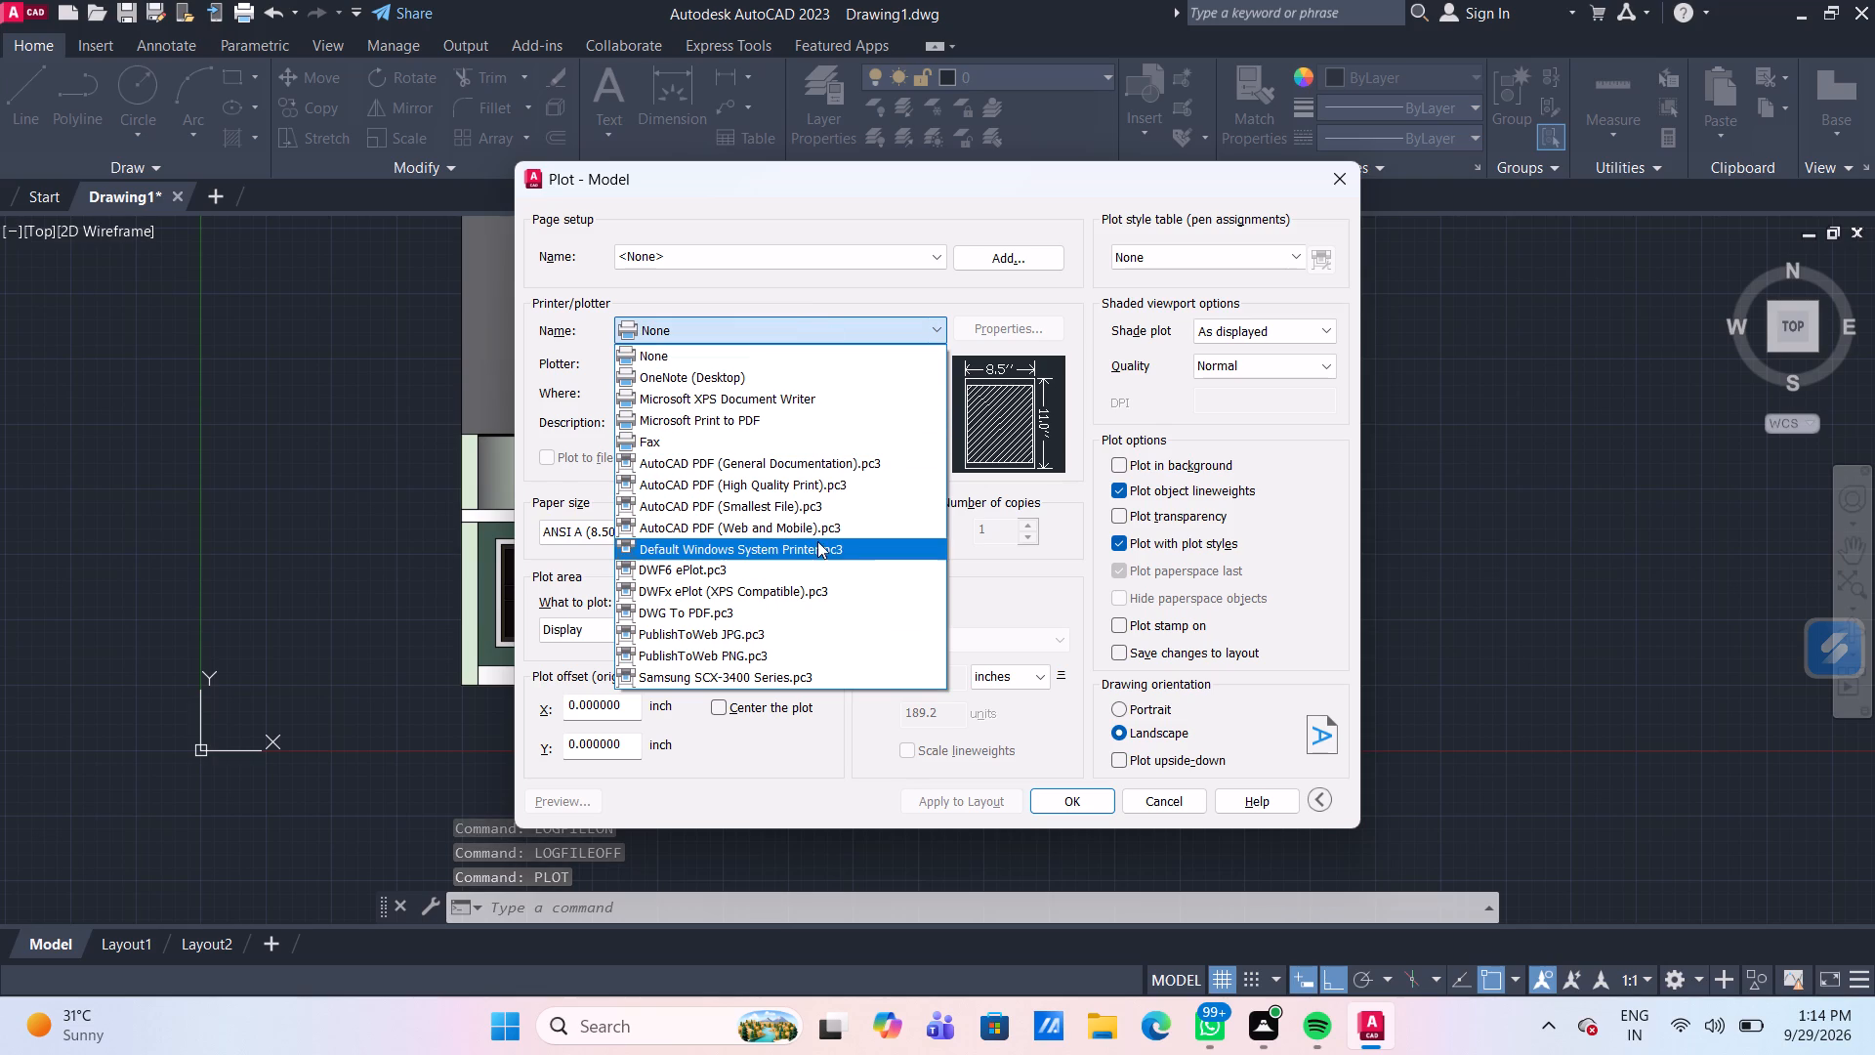
pyautogui.click(836, 622)
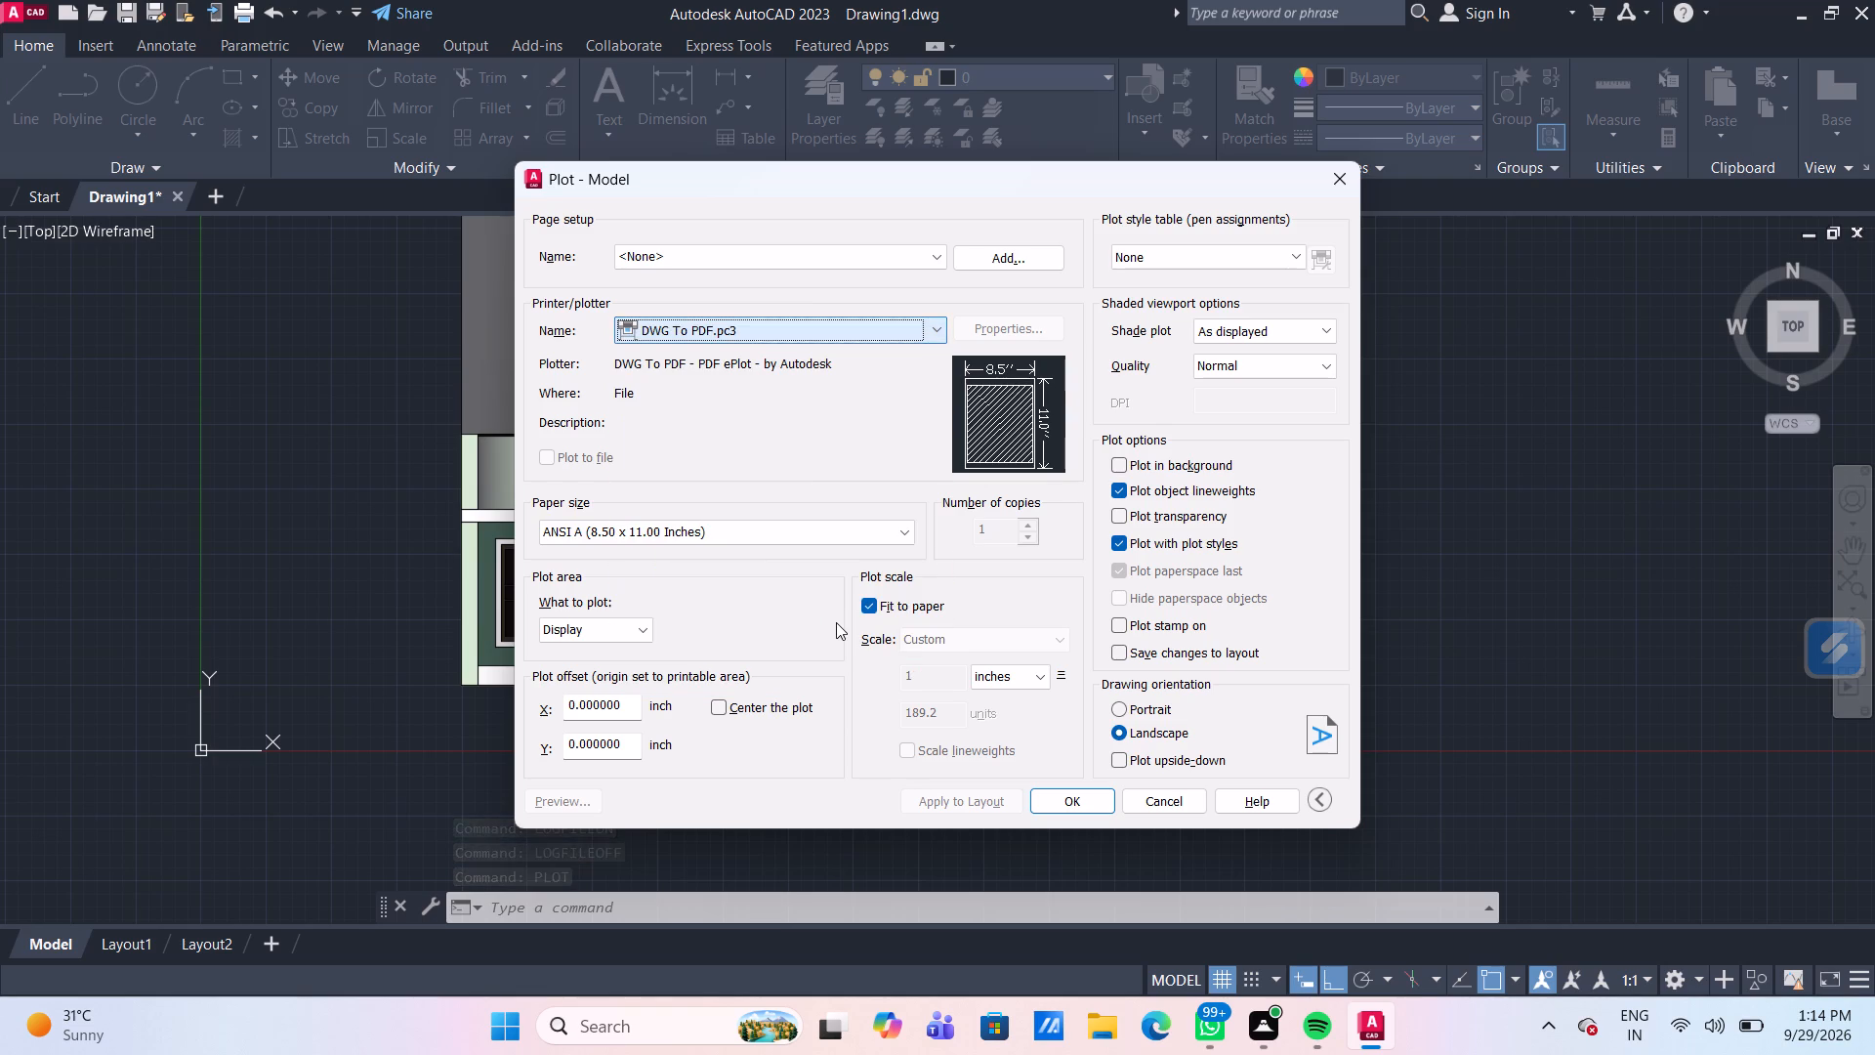
pyautogui.click(746, 533)
pyautogui.scroll(-3, 746, 533)
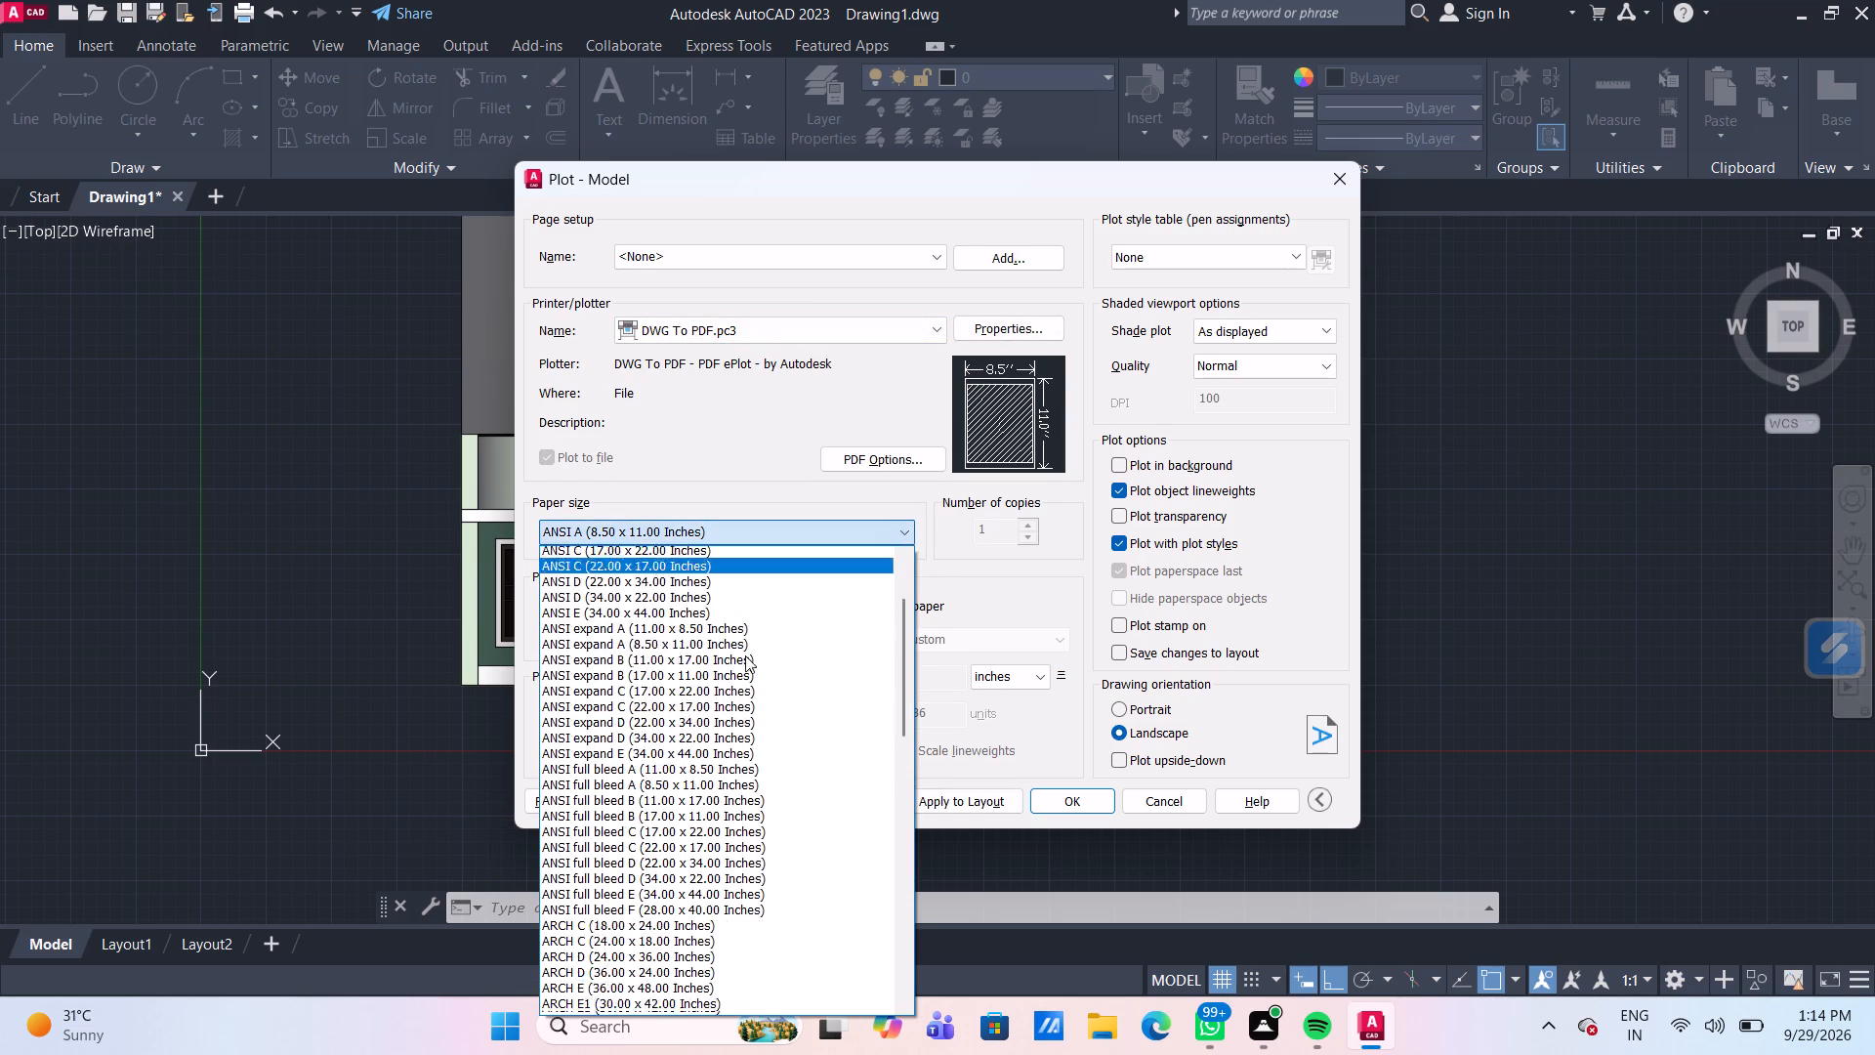
pyautogui.scroll(-4, 745, 655)
pyautogui.scroll(-7, 785, 852)
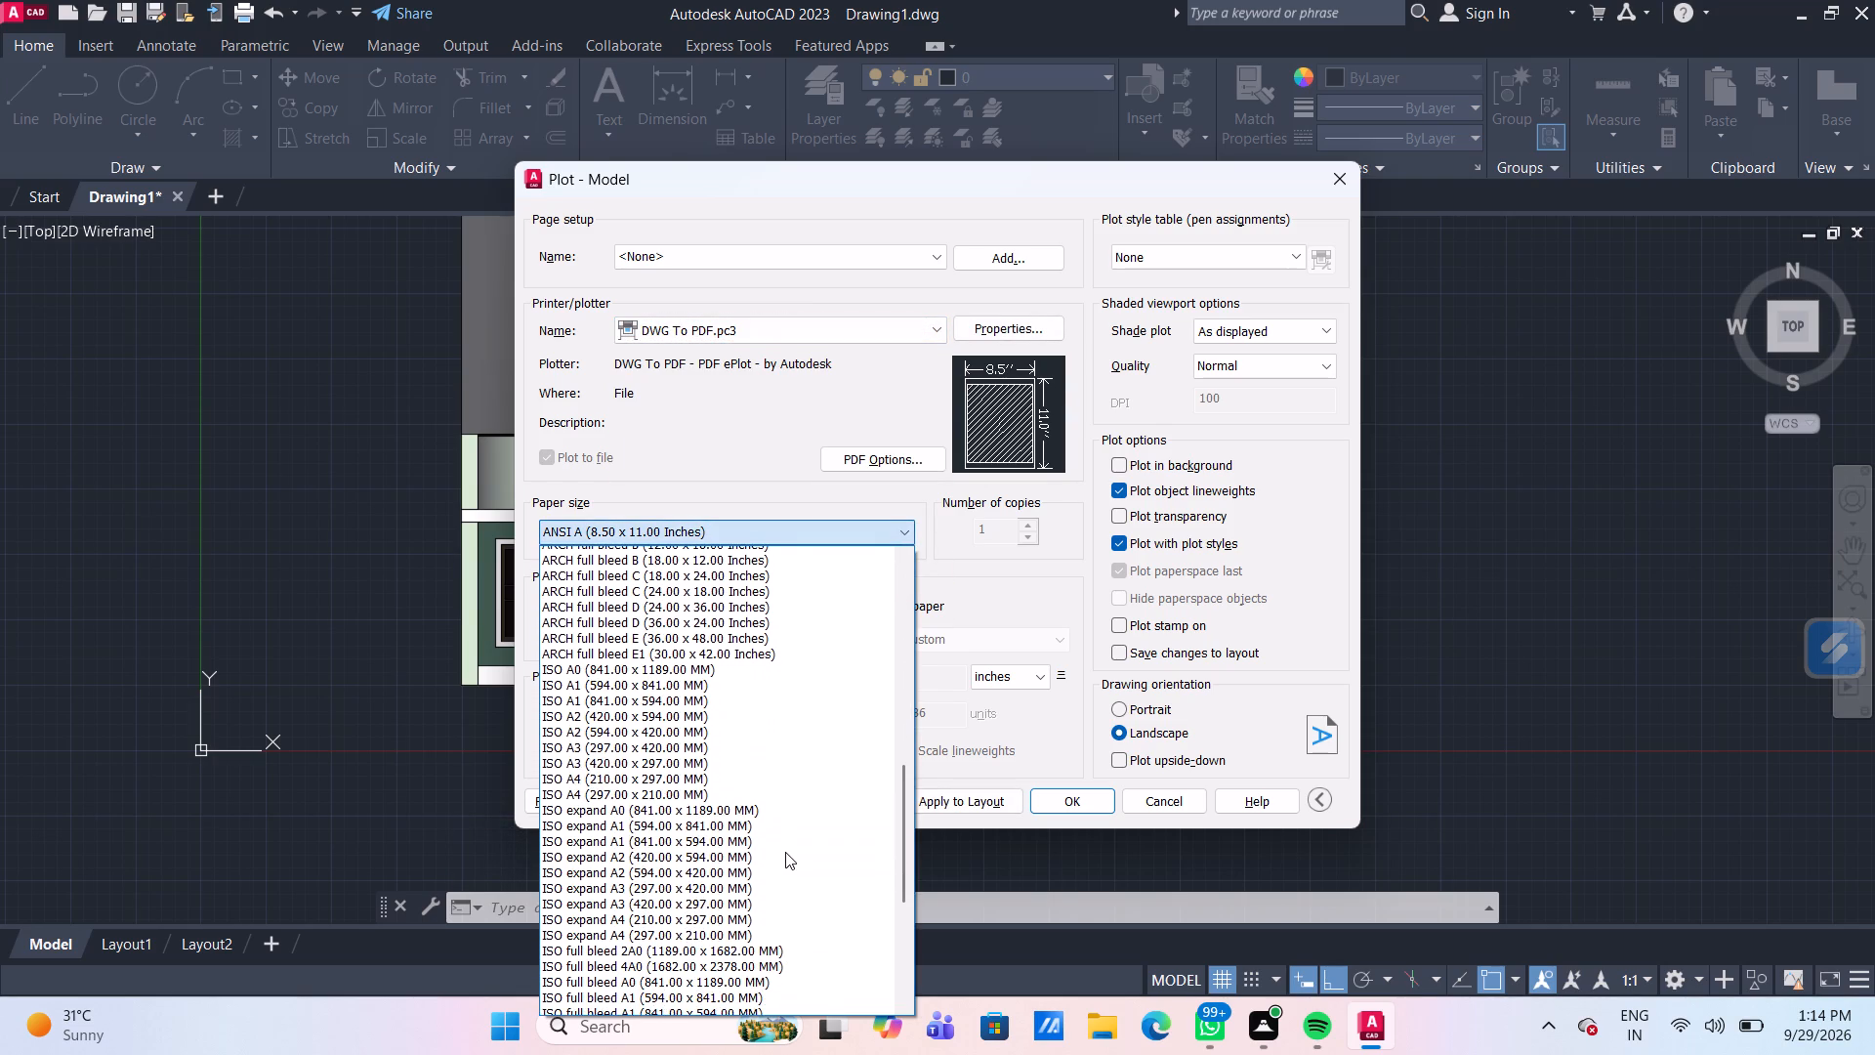
pyautogui.click(656, 785)
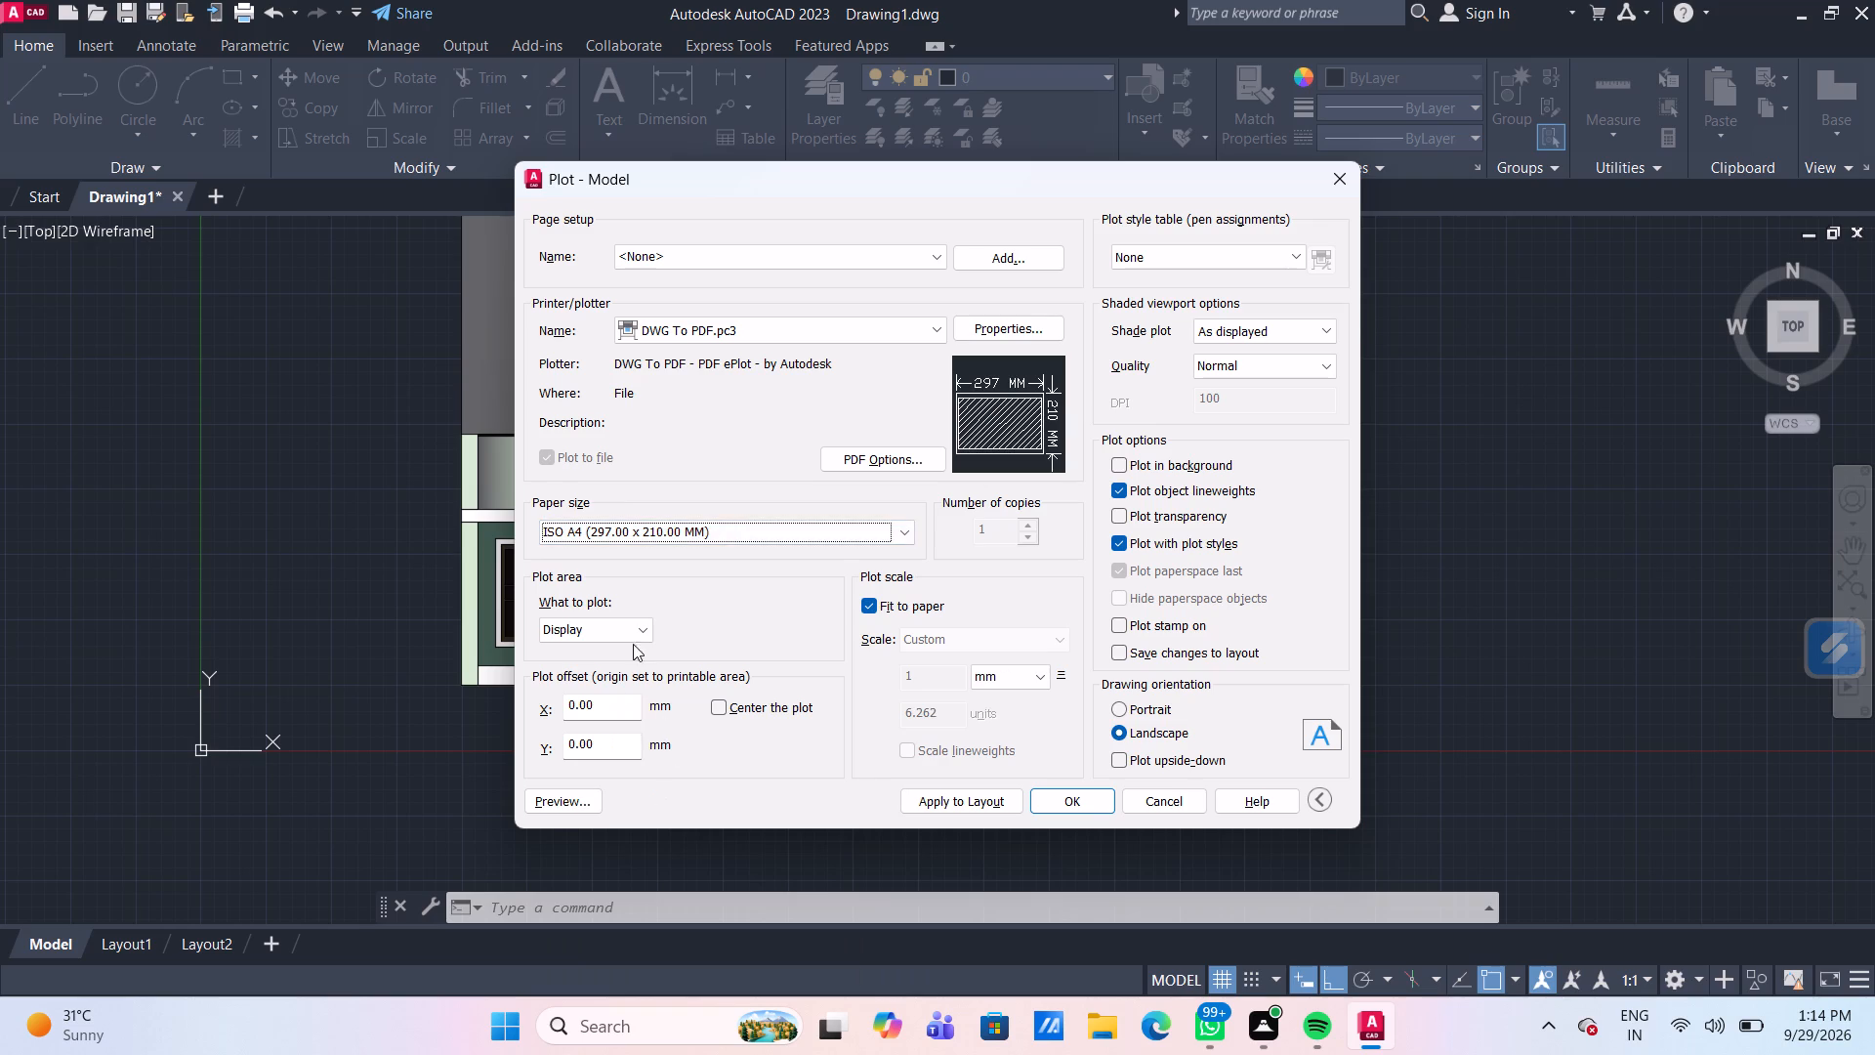
# Define the plot area as a window enclosing the whole elevation and centre the plot on the sheet.
pyautogui.click(619, 625)
pyautogui.click(610, 699)
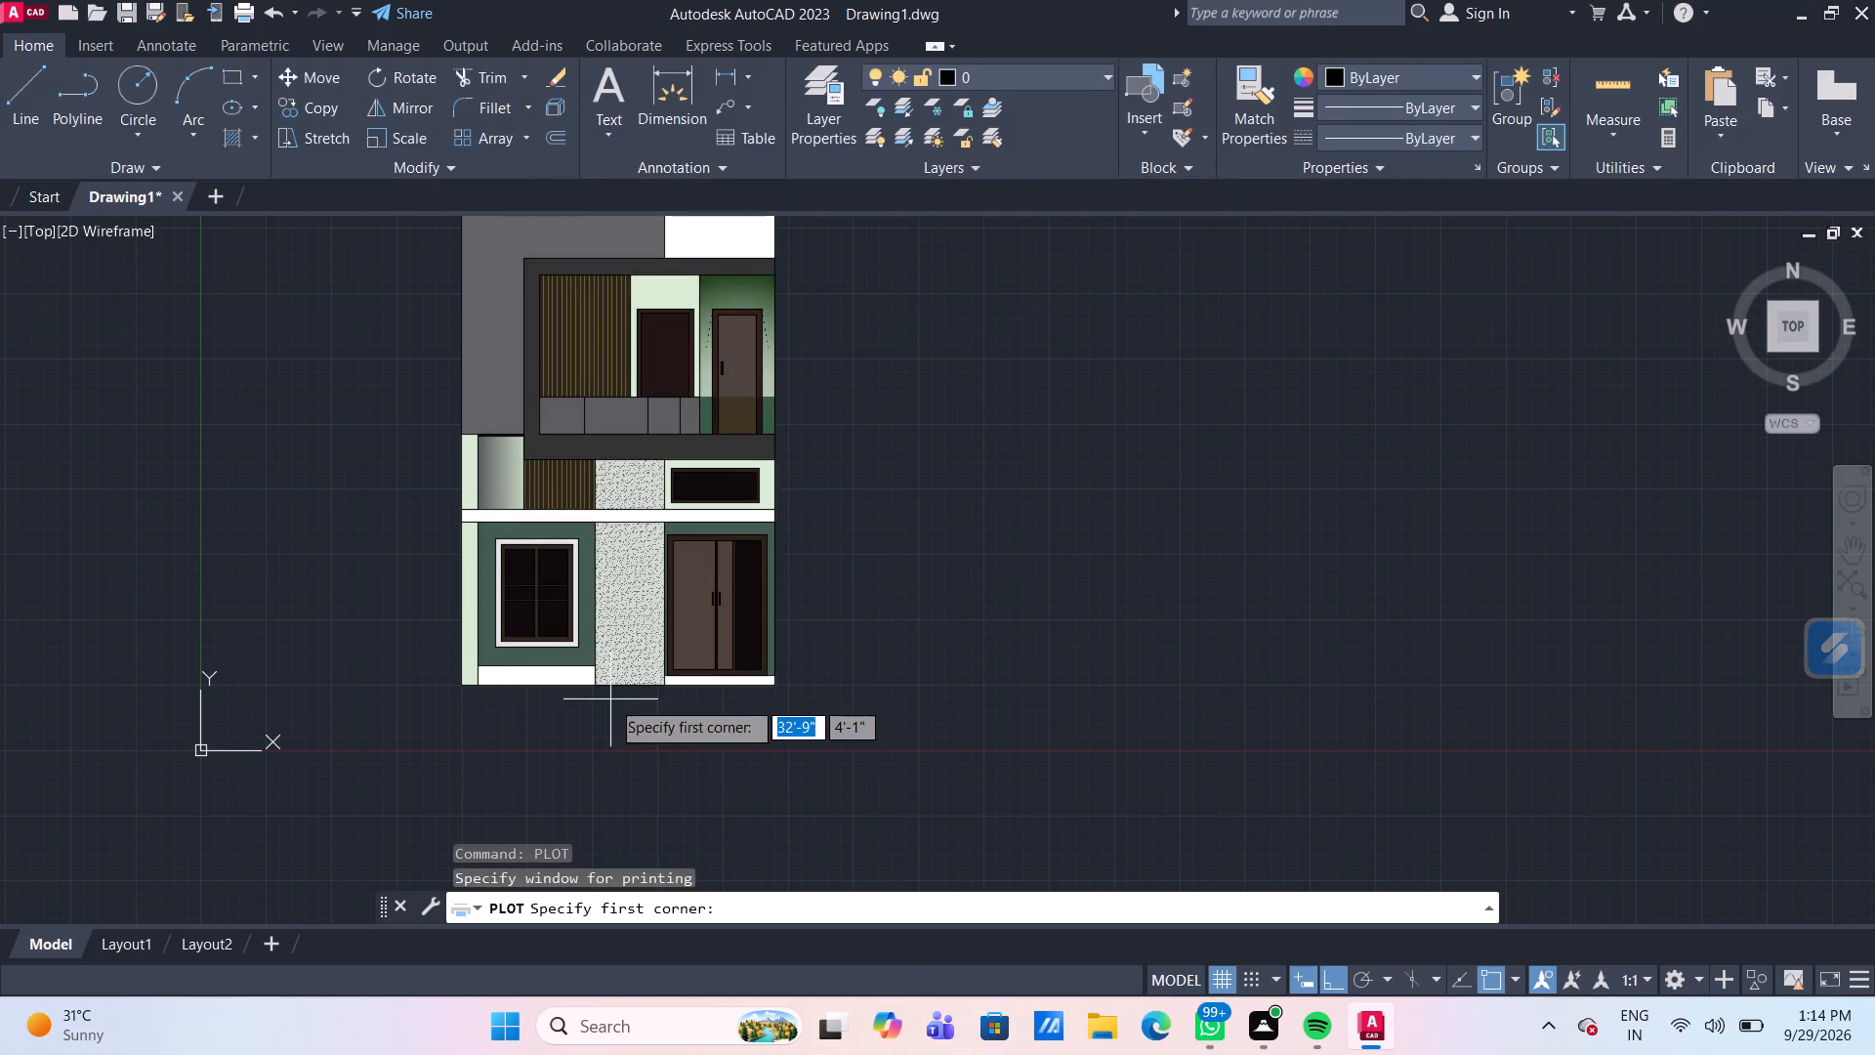
pyautogui.scroll(-2, 872, 635)
pyautogui.scroll(1, 861, 546)
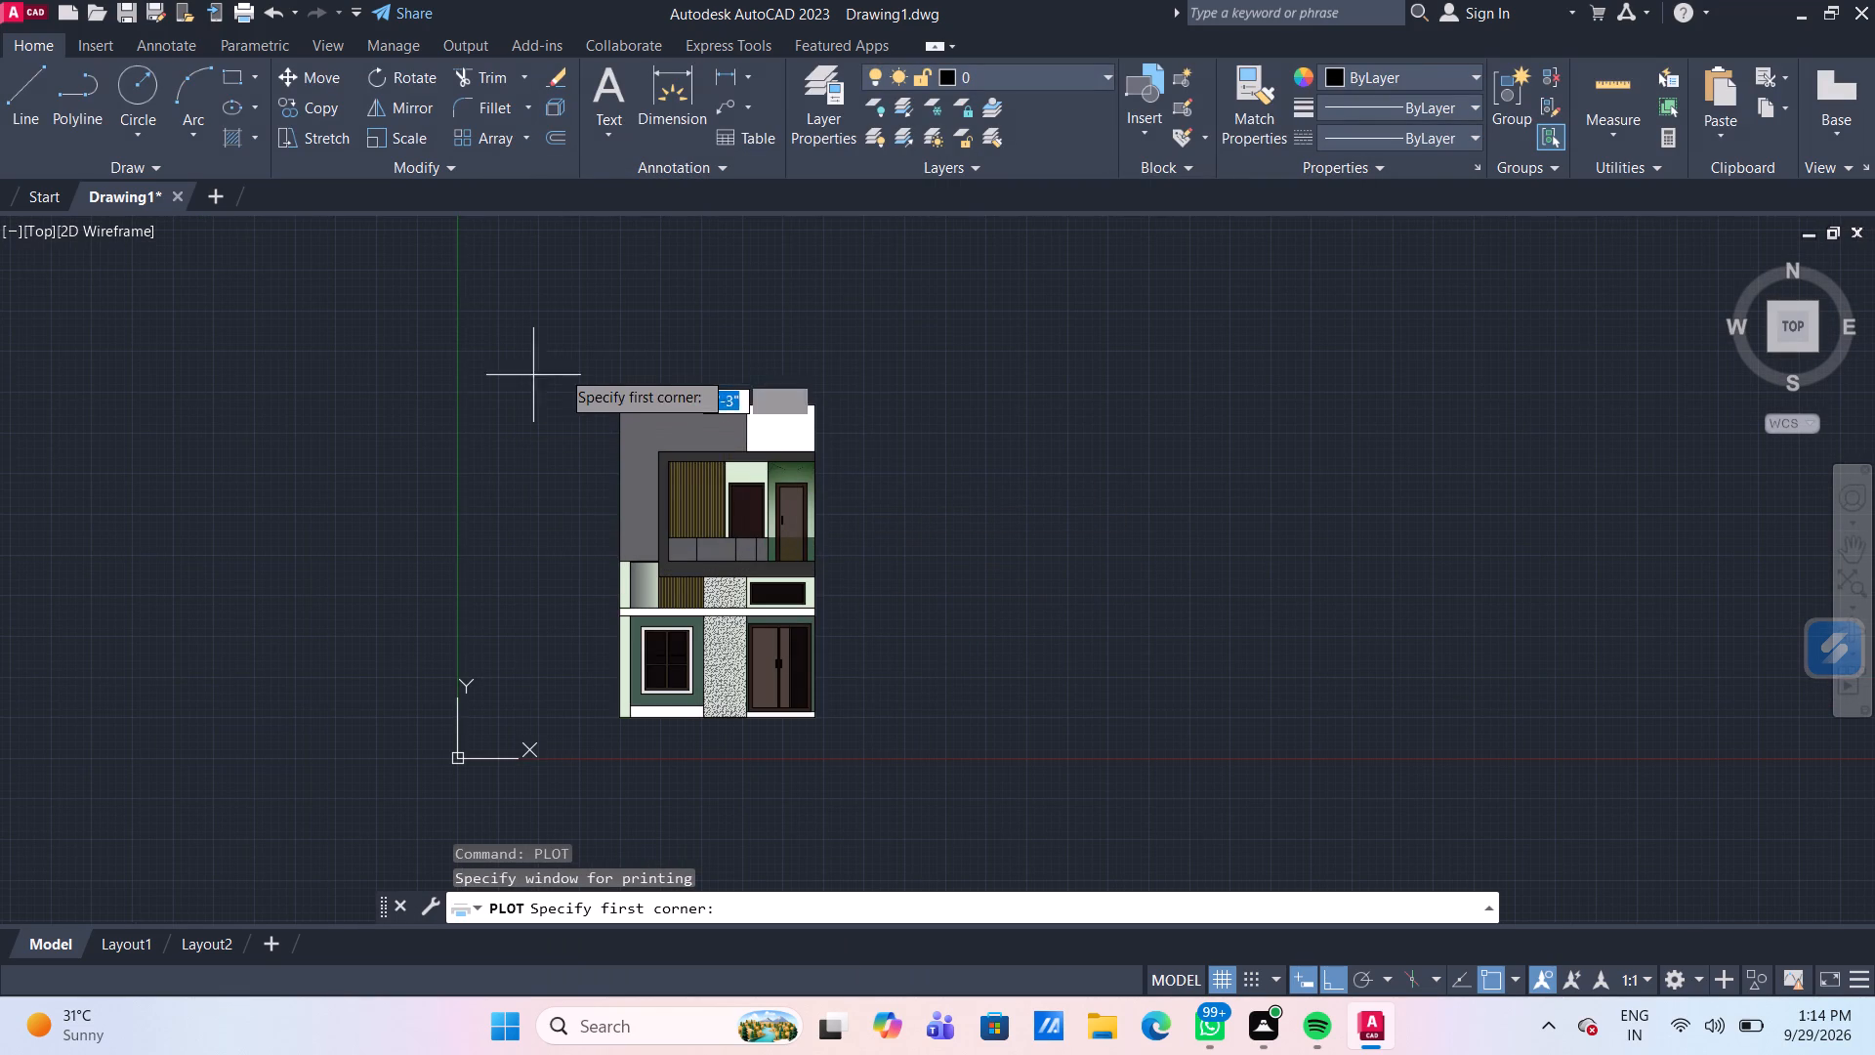
pyautogui.click(582, 374)
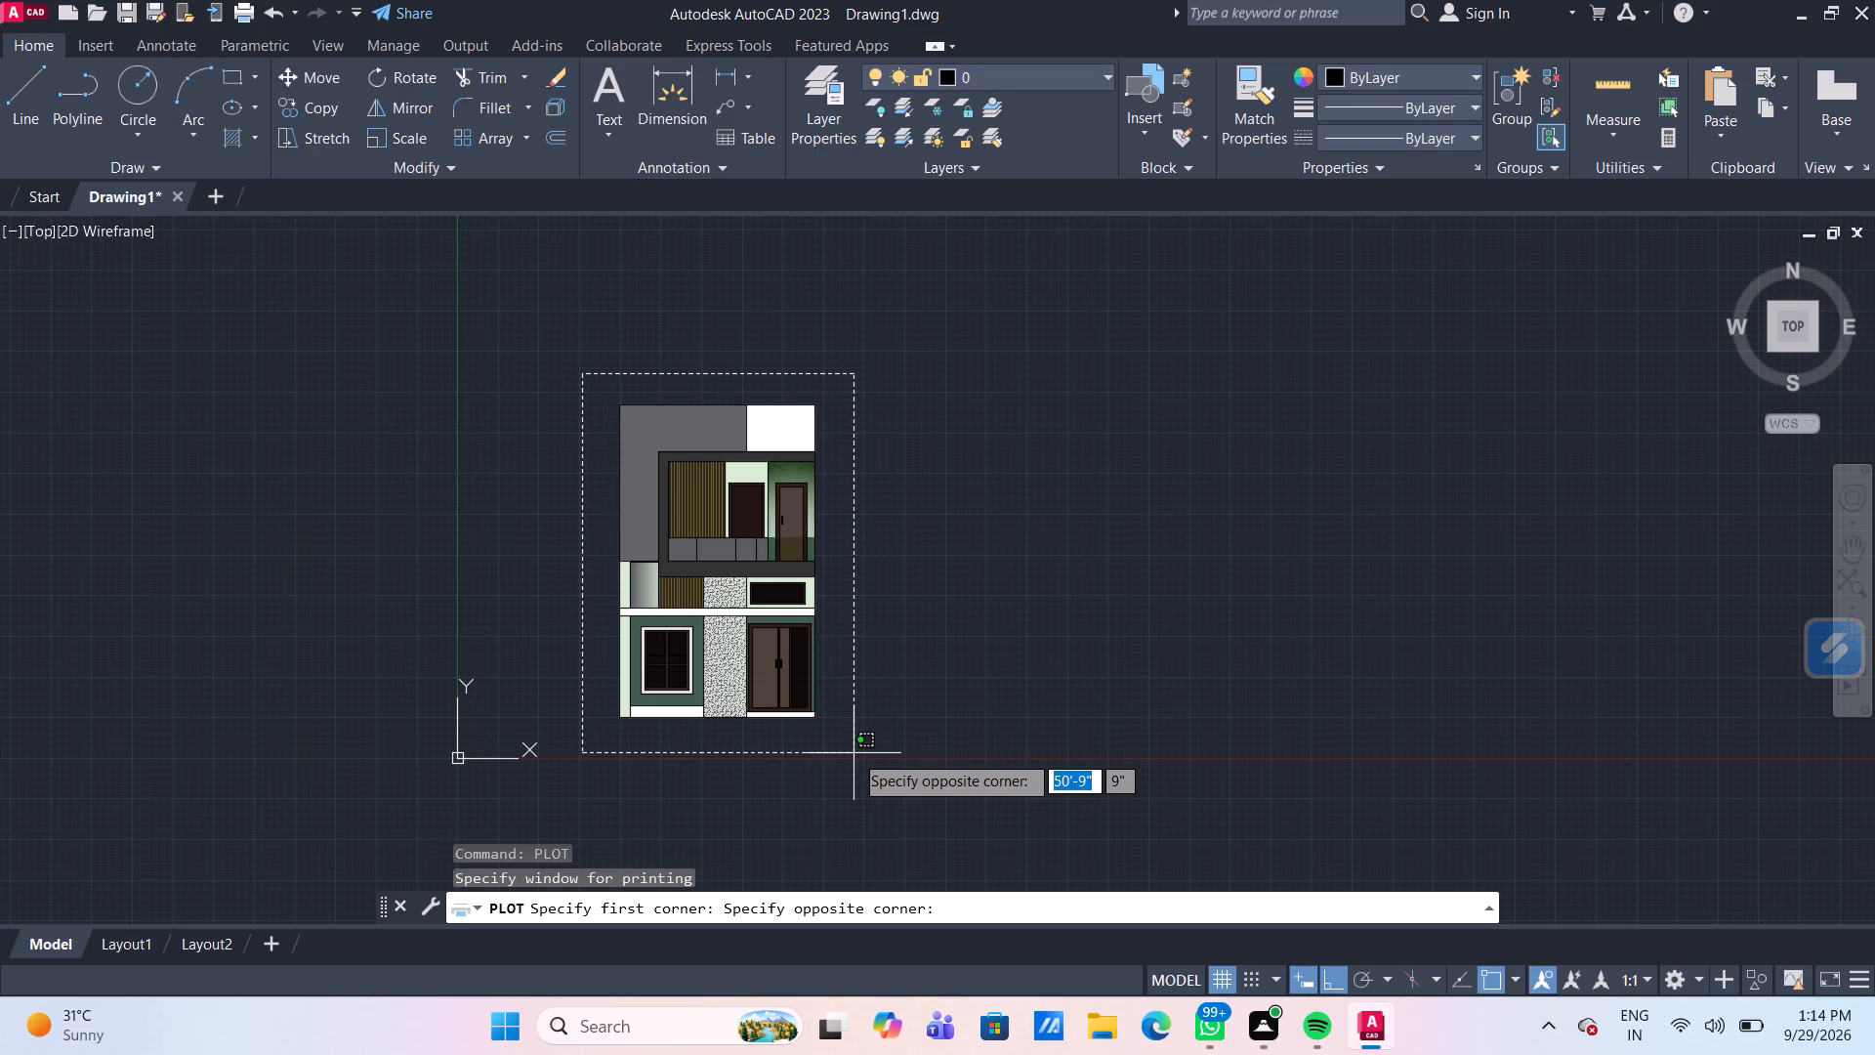
pyautogui.click(854, 753)
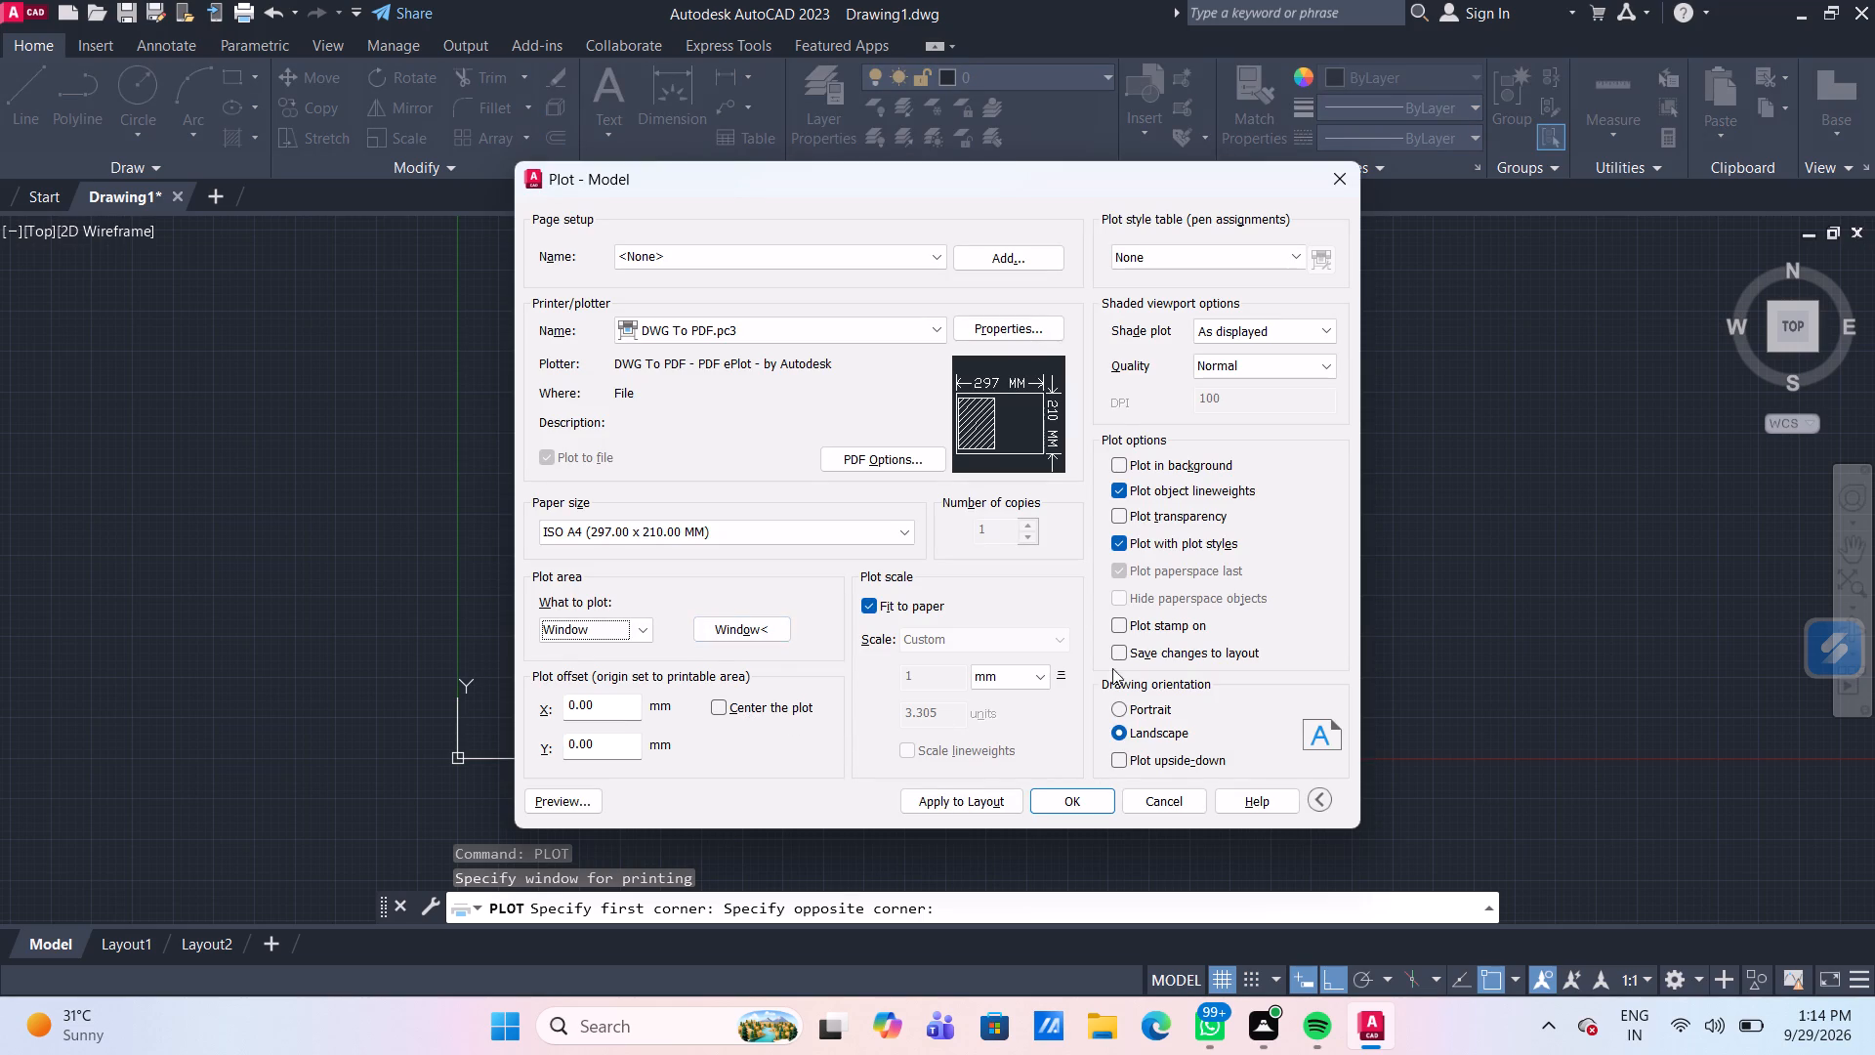
pyautogui.click(722, 707)
# Plot the elevation to a PDF named WOOD TEXTURE ELEVATION in the CDA PDF folder on the Desktop.
pyautogui.click(1090, 807)
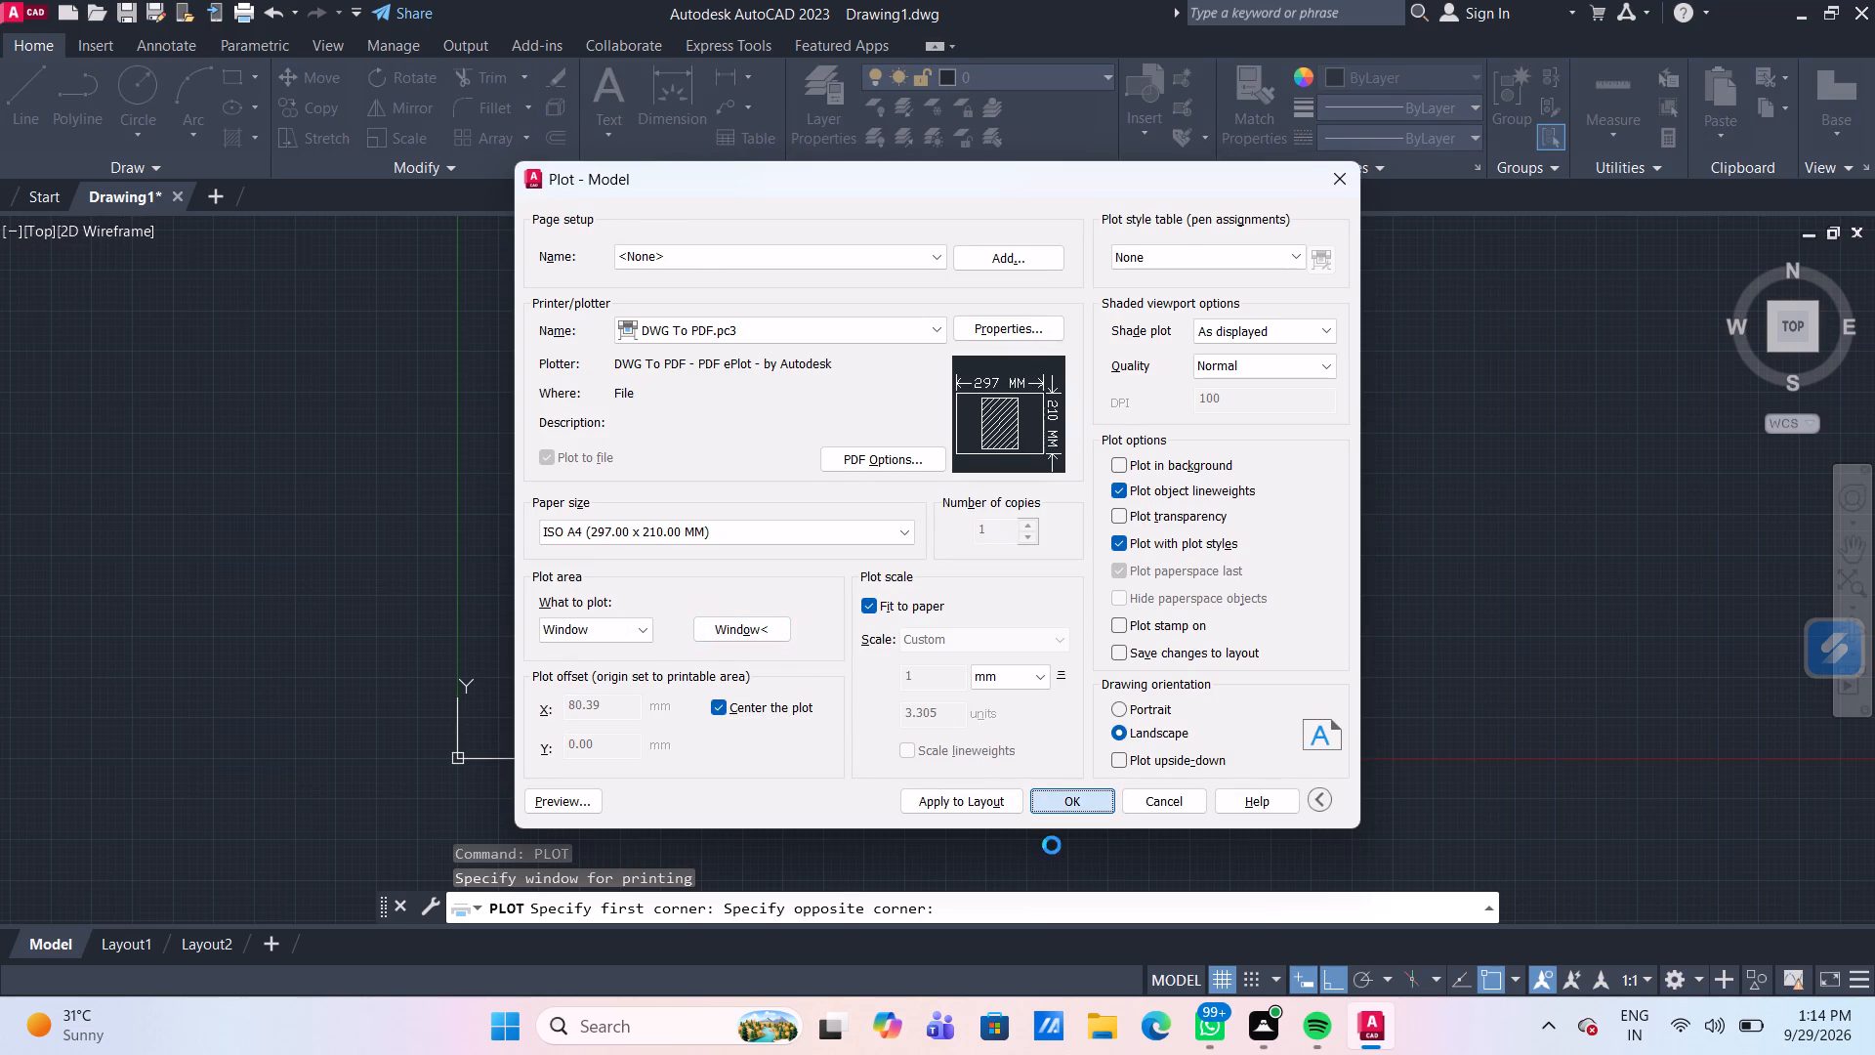
pyautogui.click(612, 442)
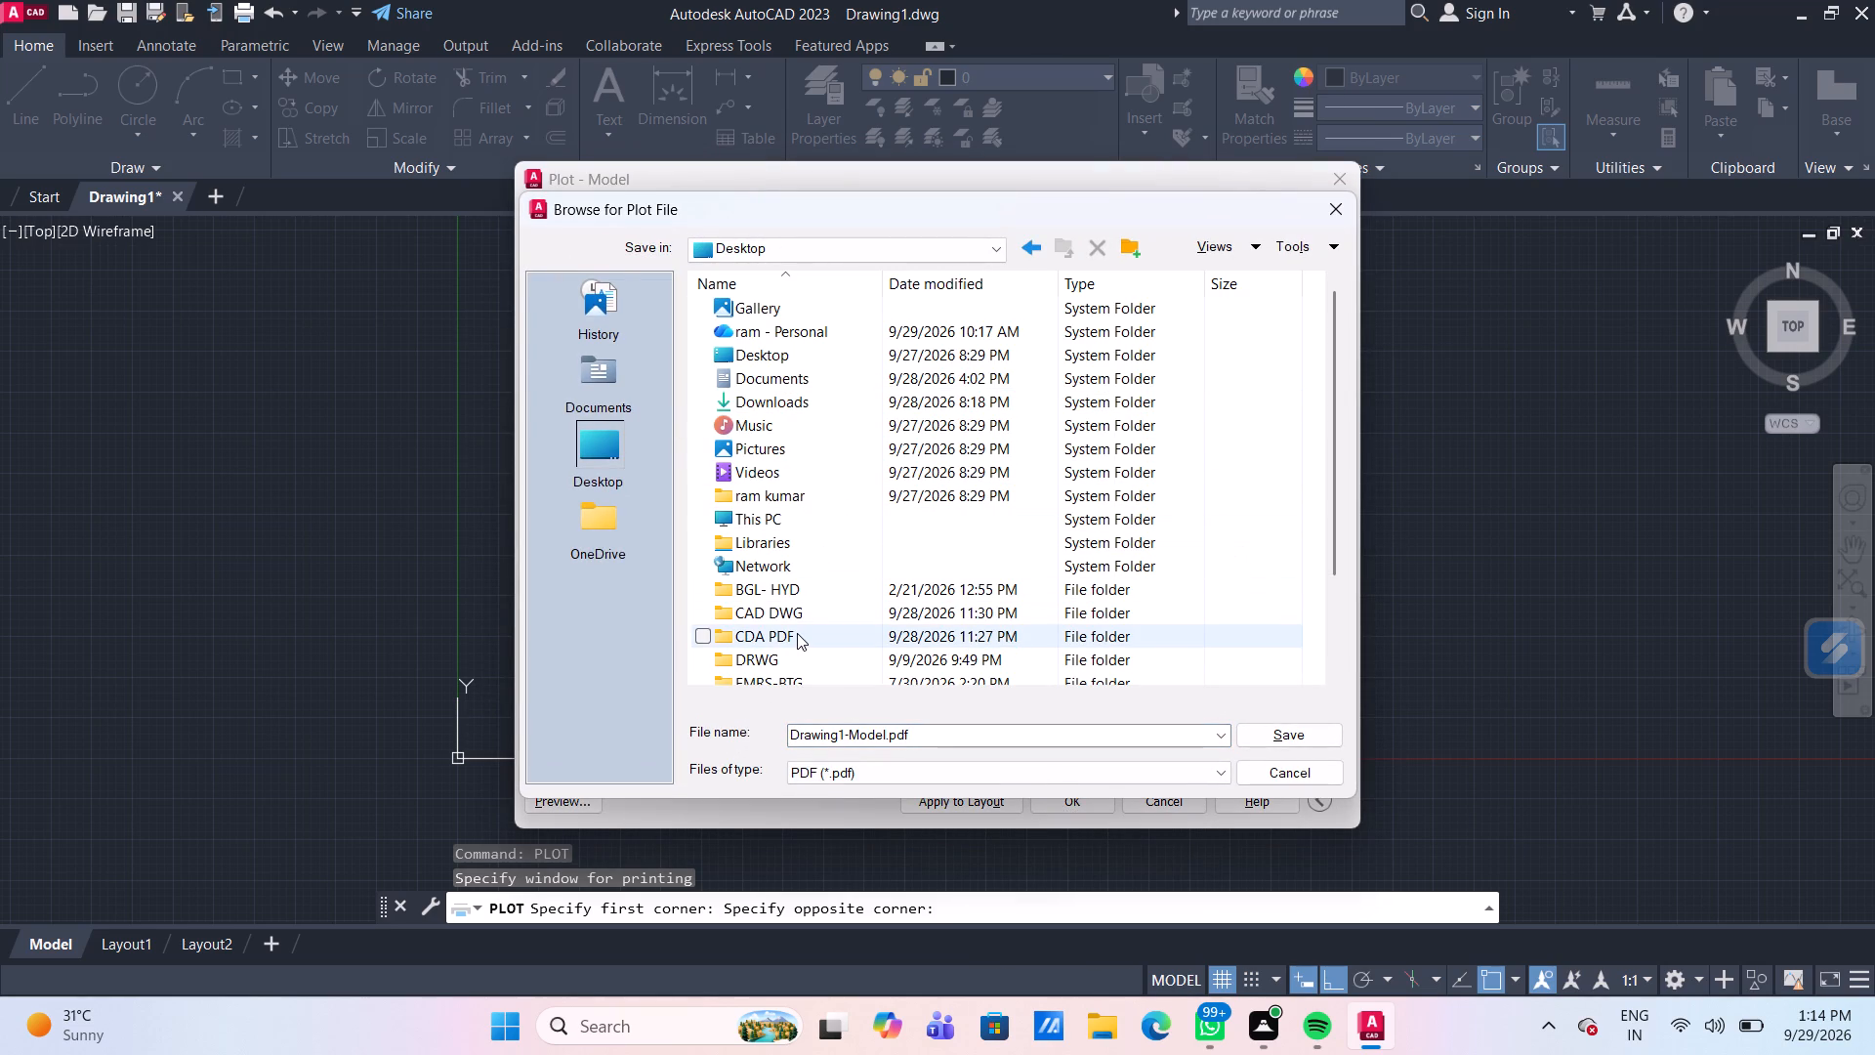
pyautogui.click(797, 633)
pyautogui.doubleClick(795, 634)
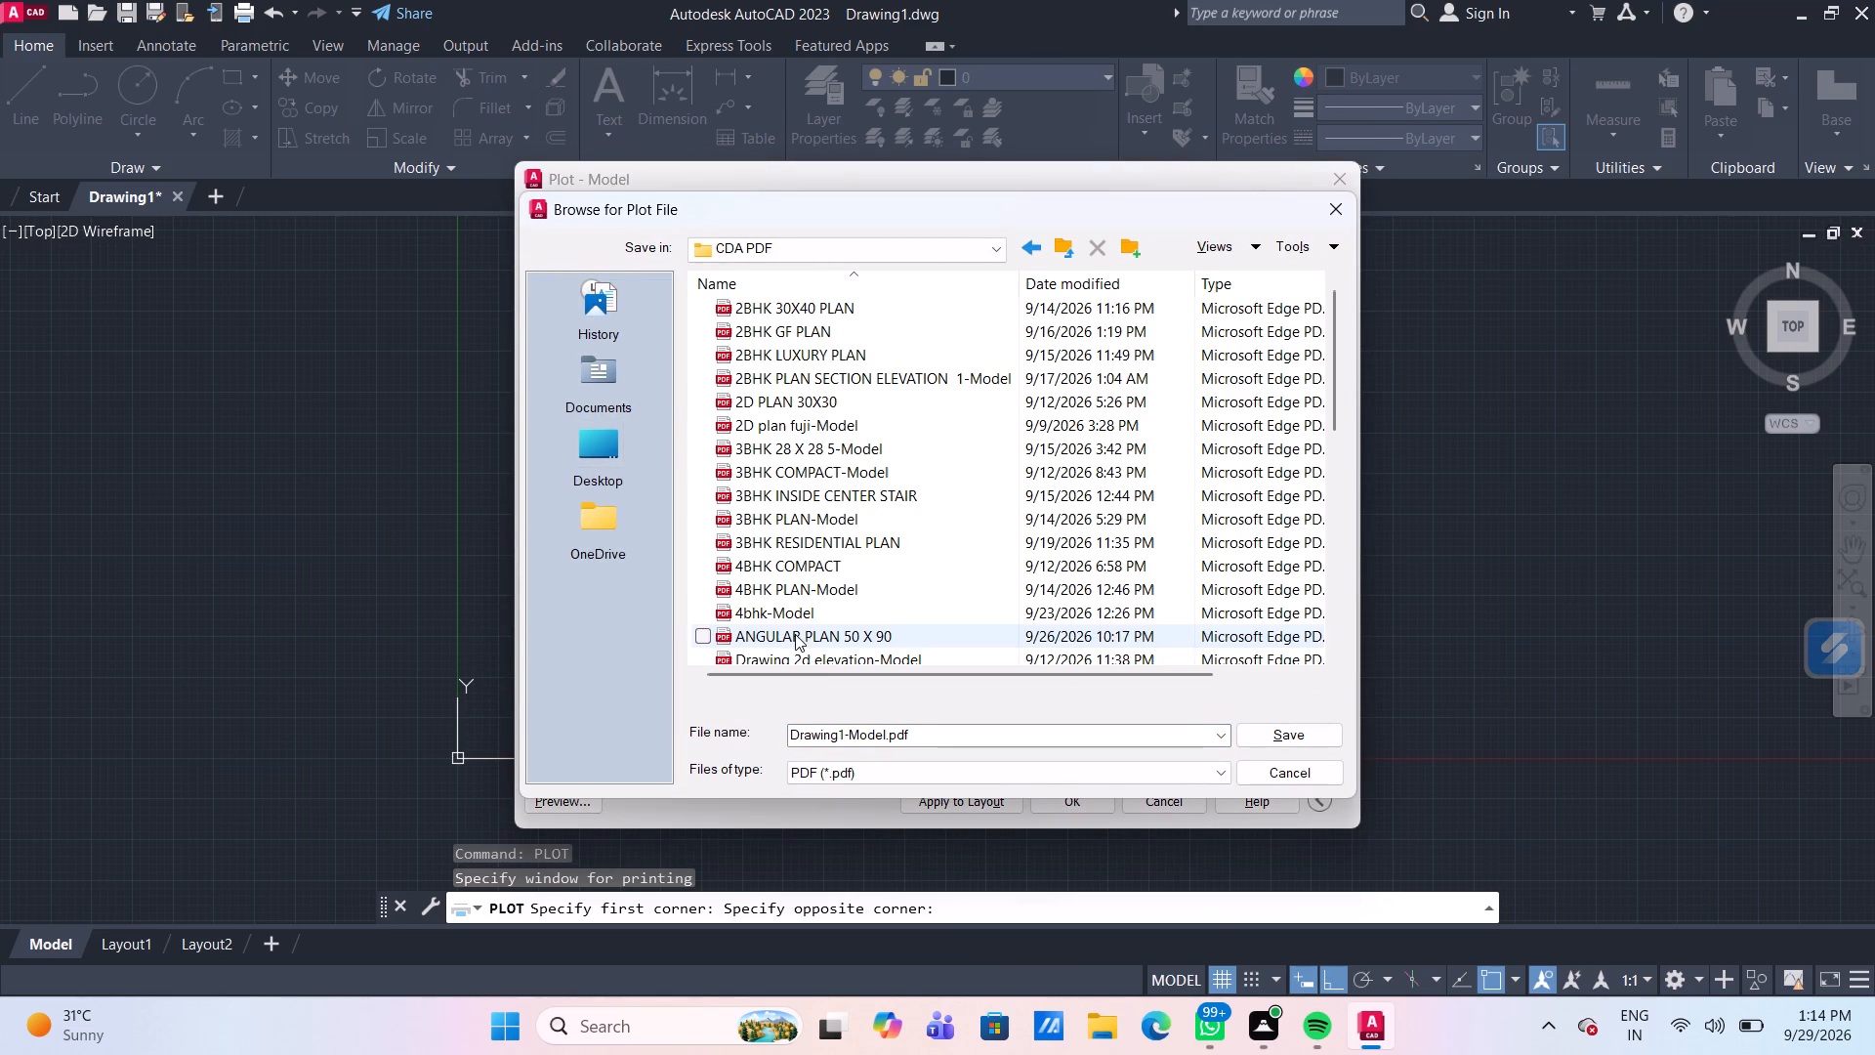
pyautogui.click(962, 739)
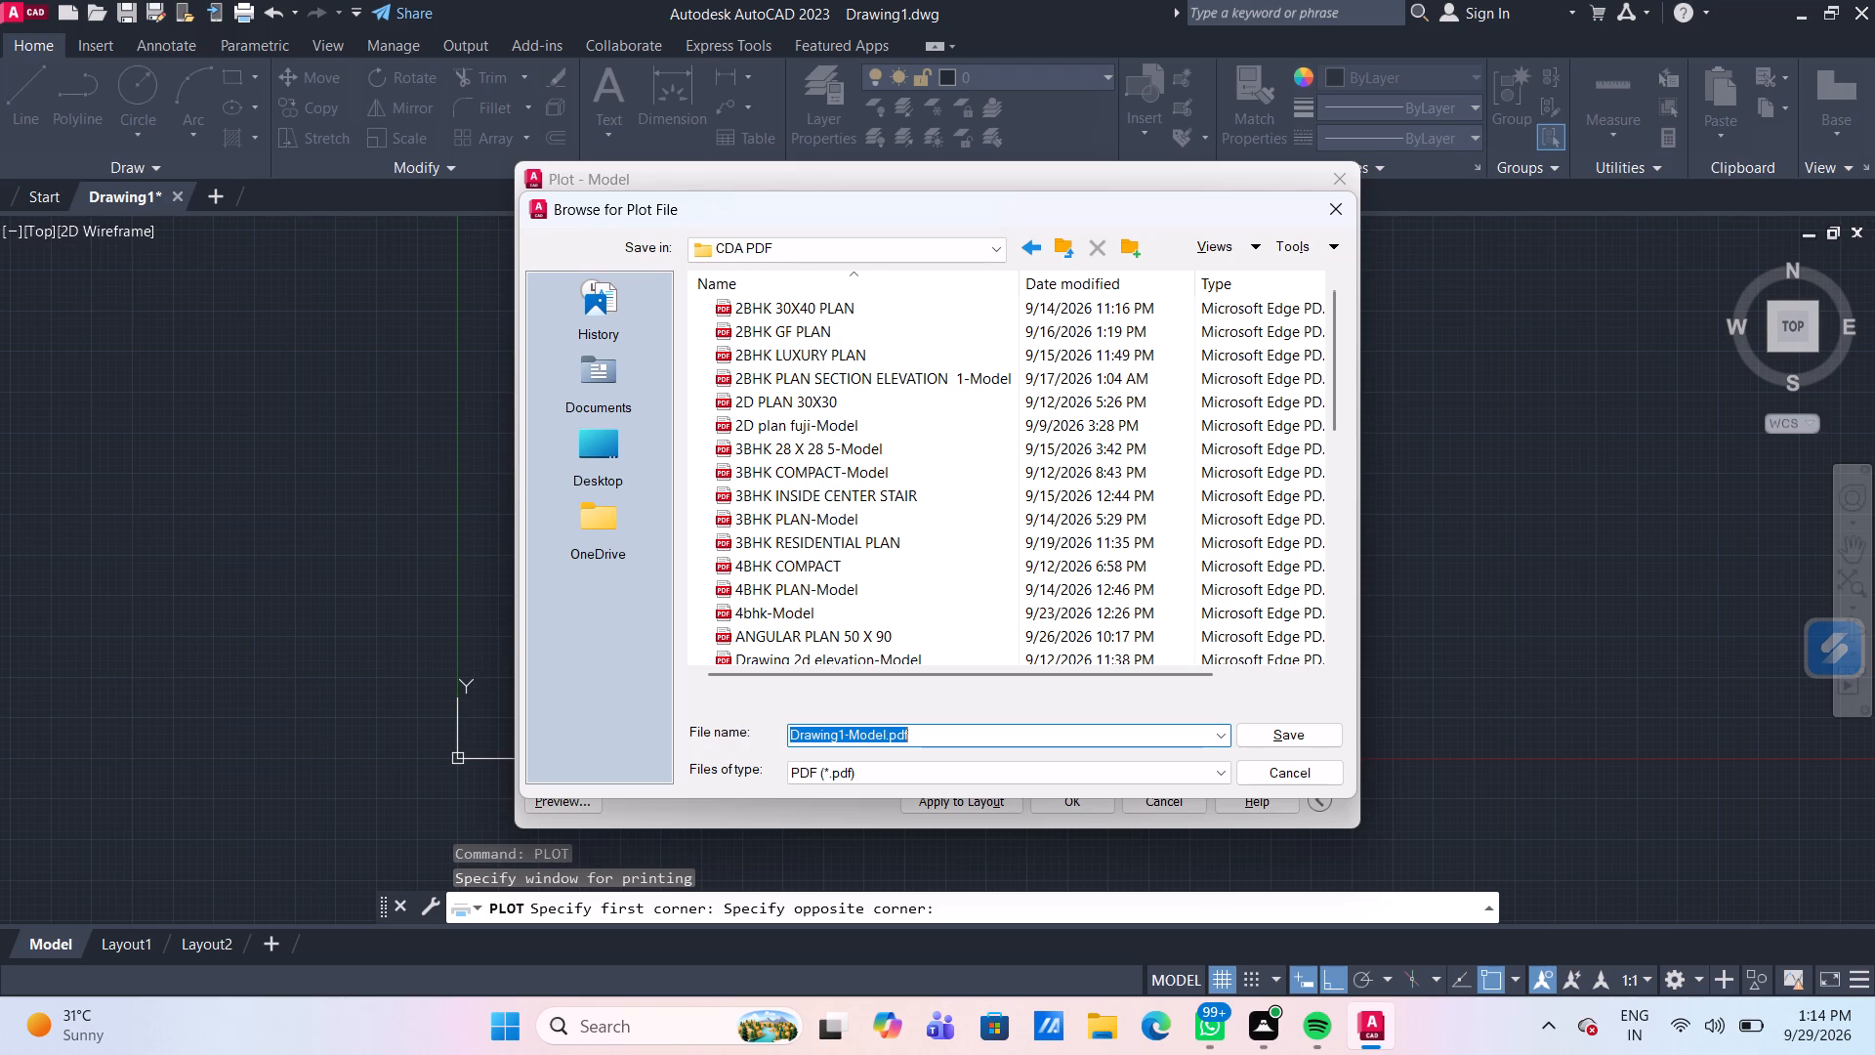
pyautogui.press('w')
pyautogui.press('o')
pyautogui.press('BackSpace')
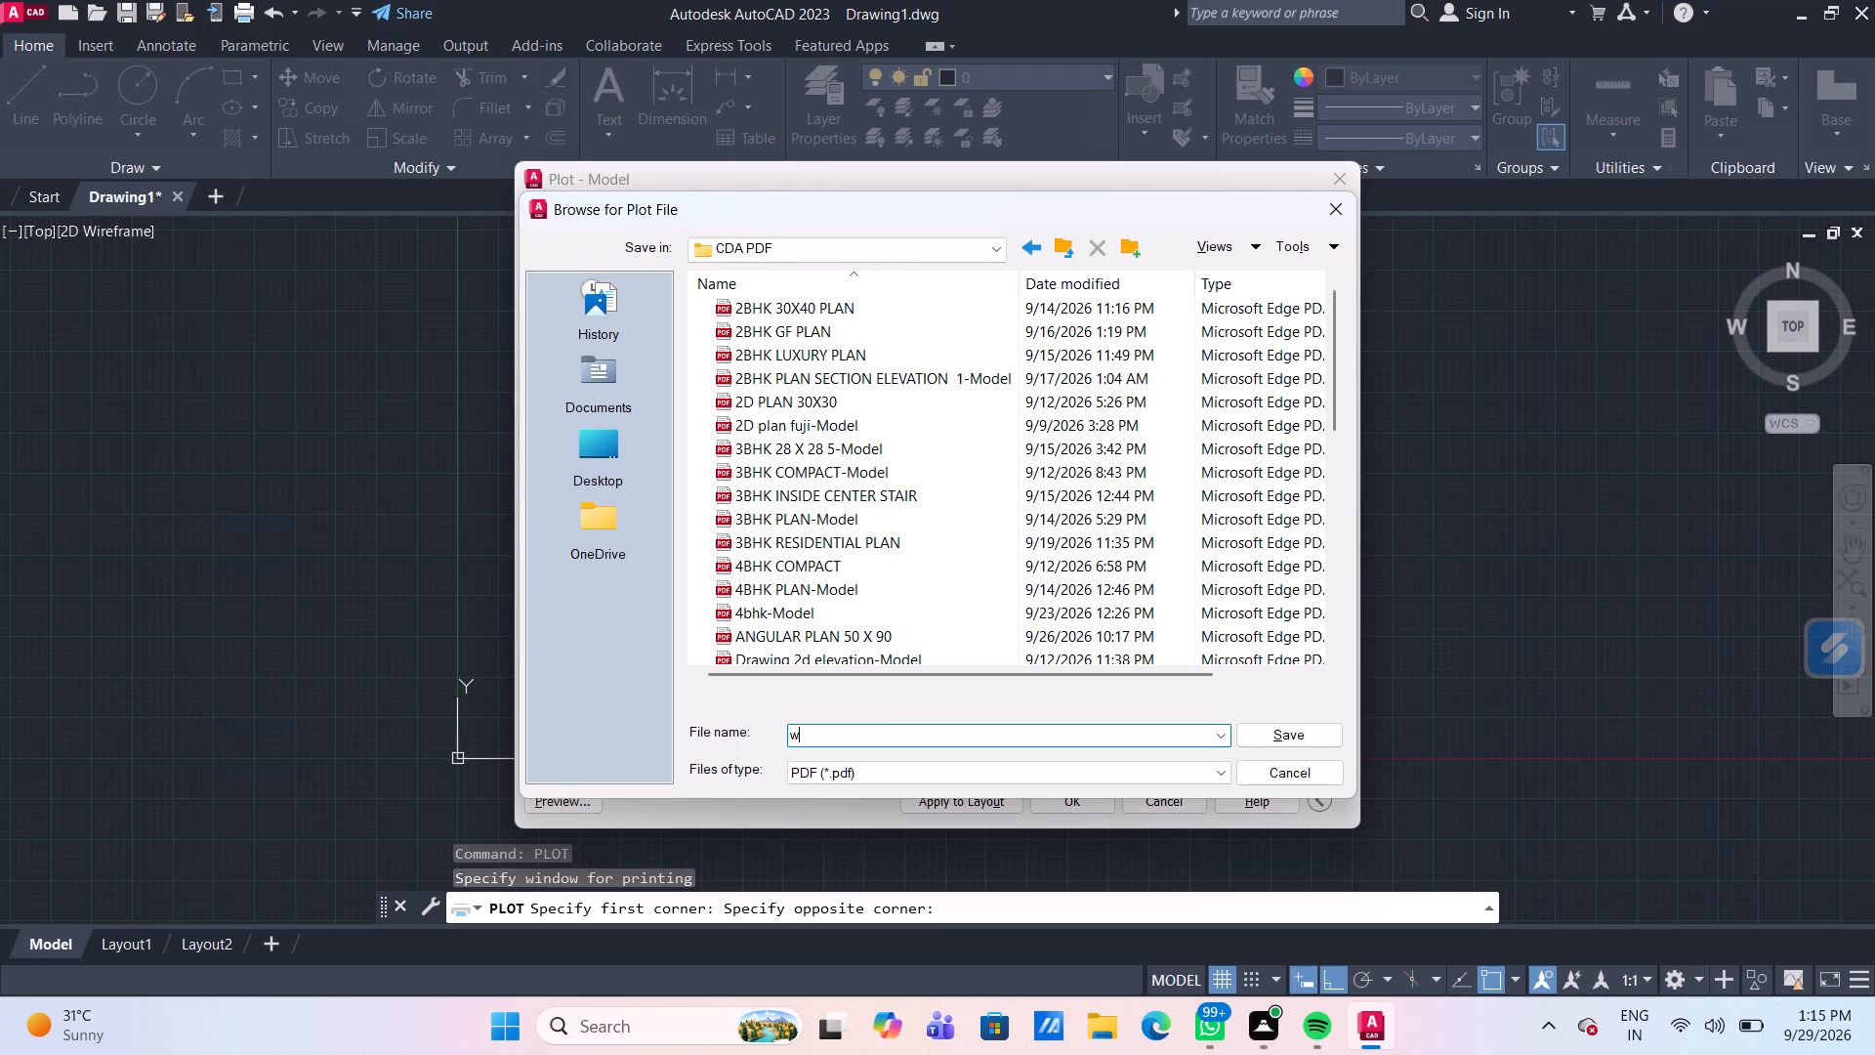
pyautogui.write('WOO')
pyautogui.write('D TEXTURE')
pyautogui.press('space')
pyautogui.write('ELEV')
pyautogui.write('ATION')
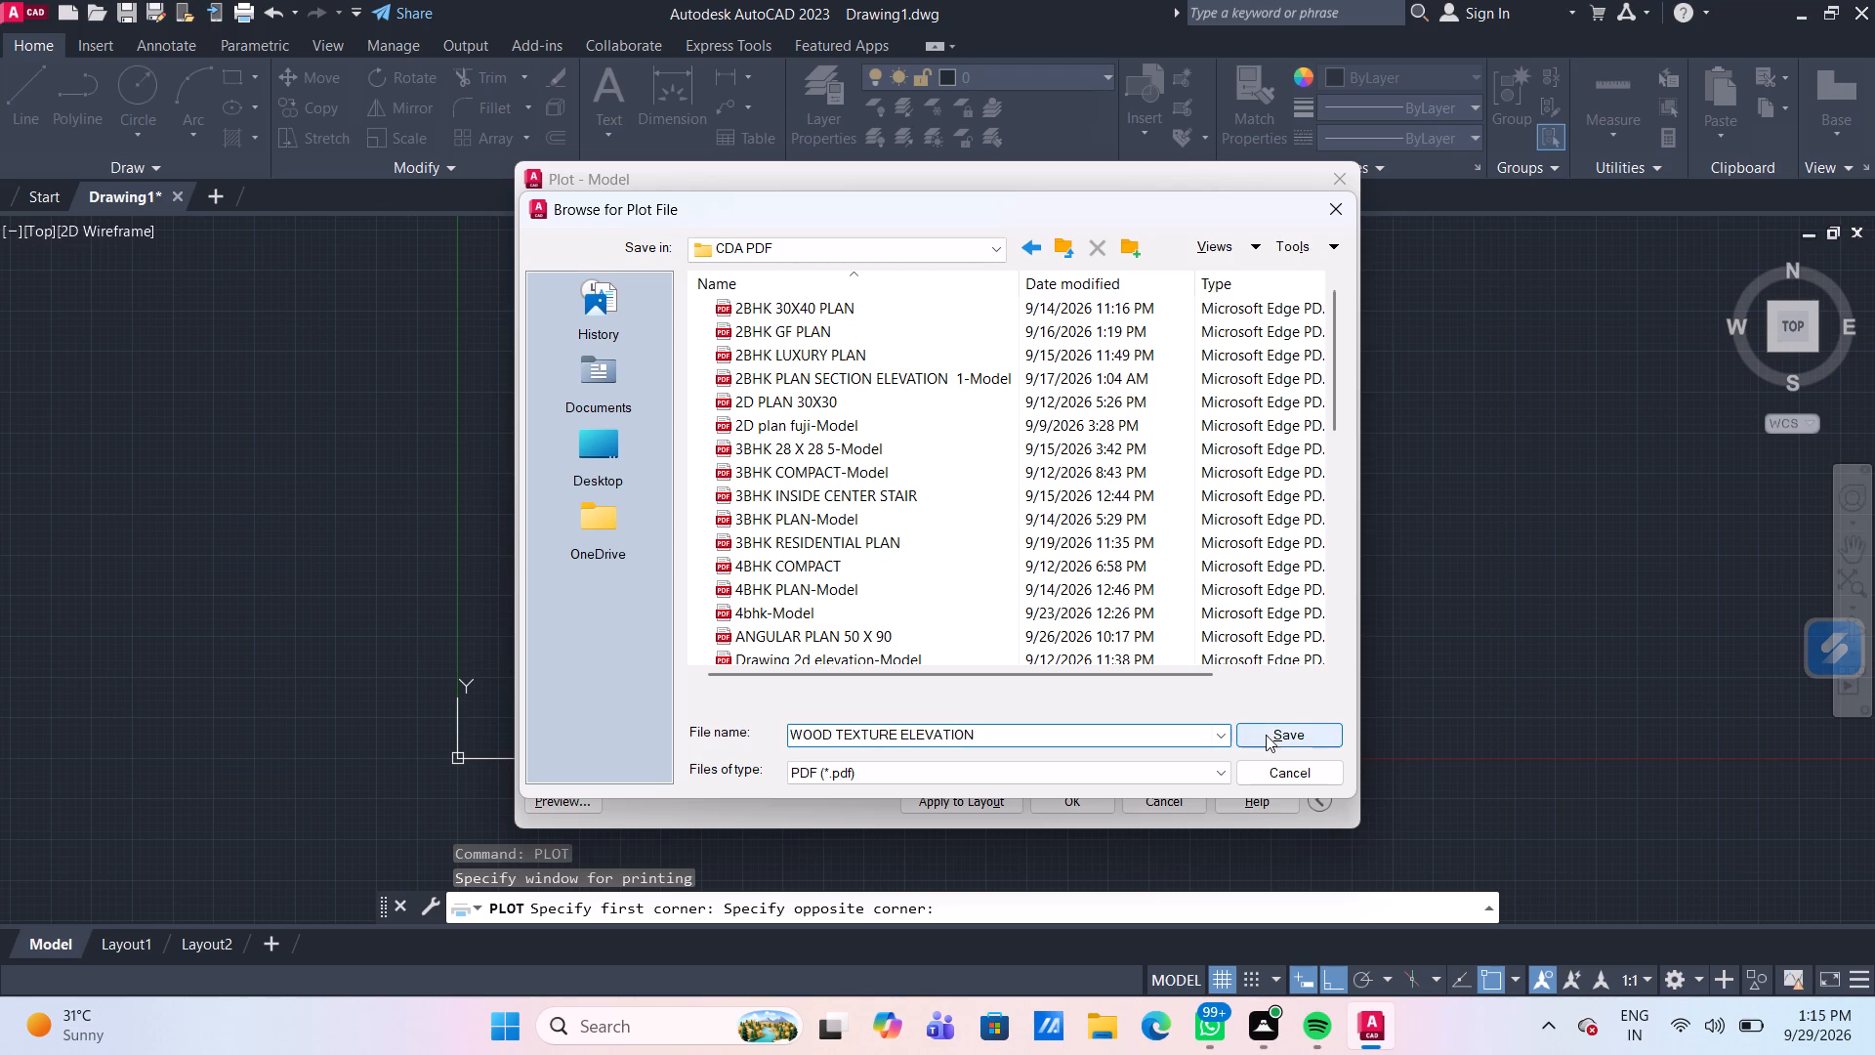
pyautogui.click(1294, 735)
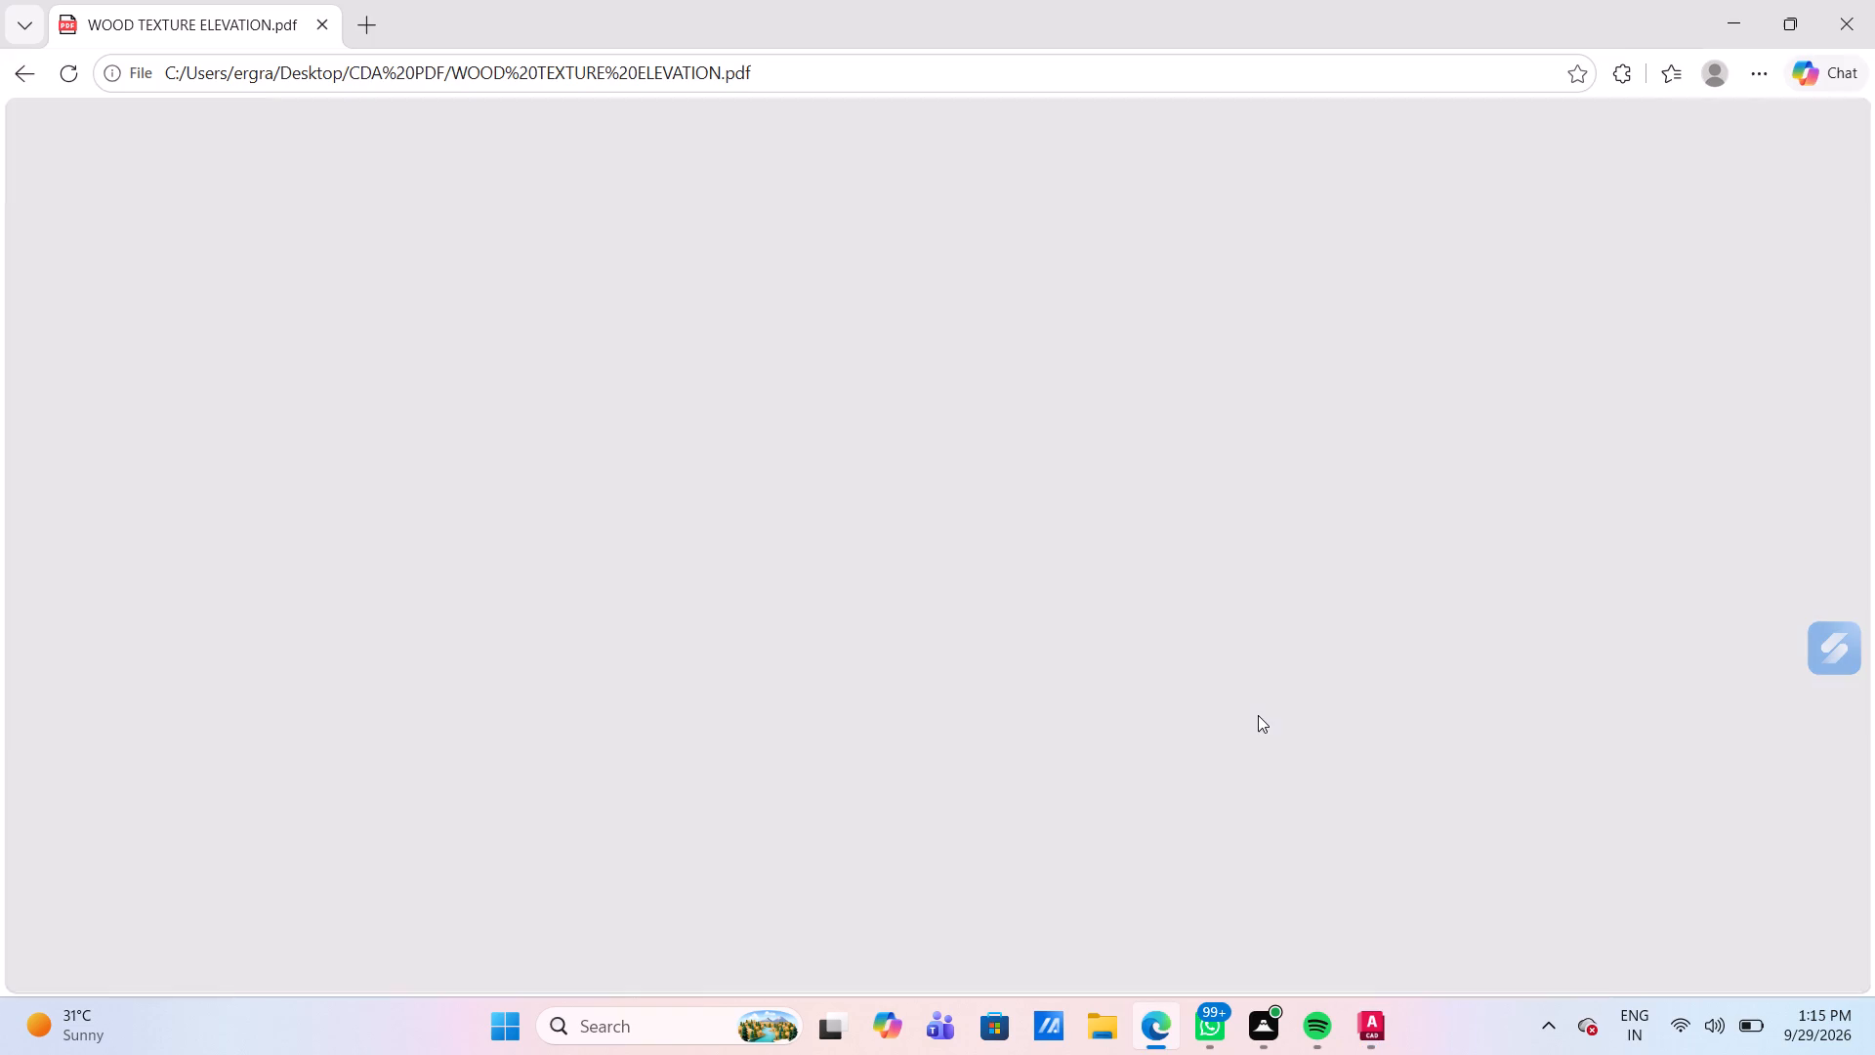
# Check the plotted elevation PDF in Microsoft Edge and close the browser.
pyautogui.moveTo(1274, 762); pyautogui.dragTo(1236, 665, button='middle')
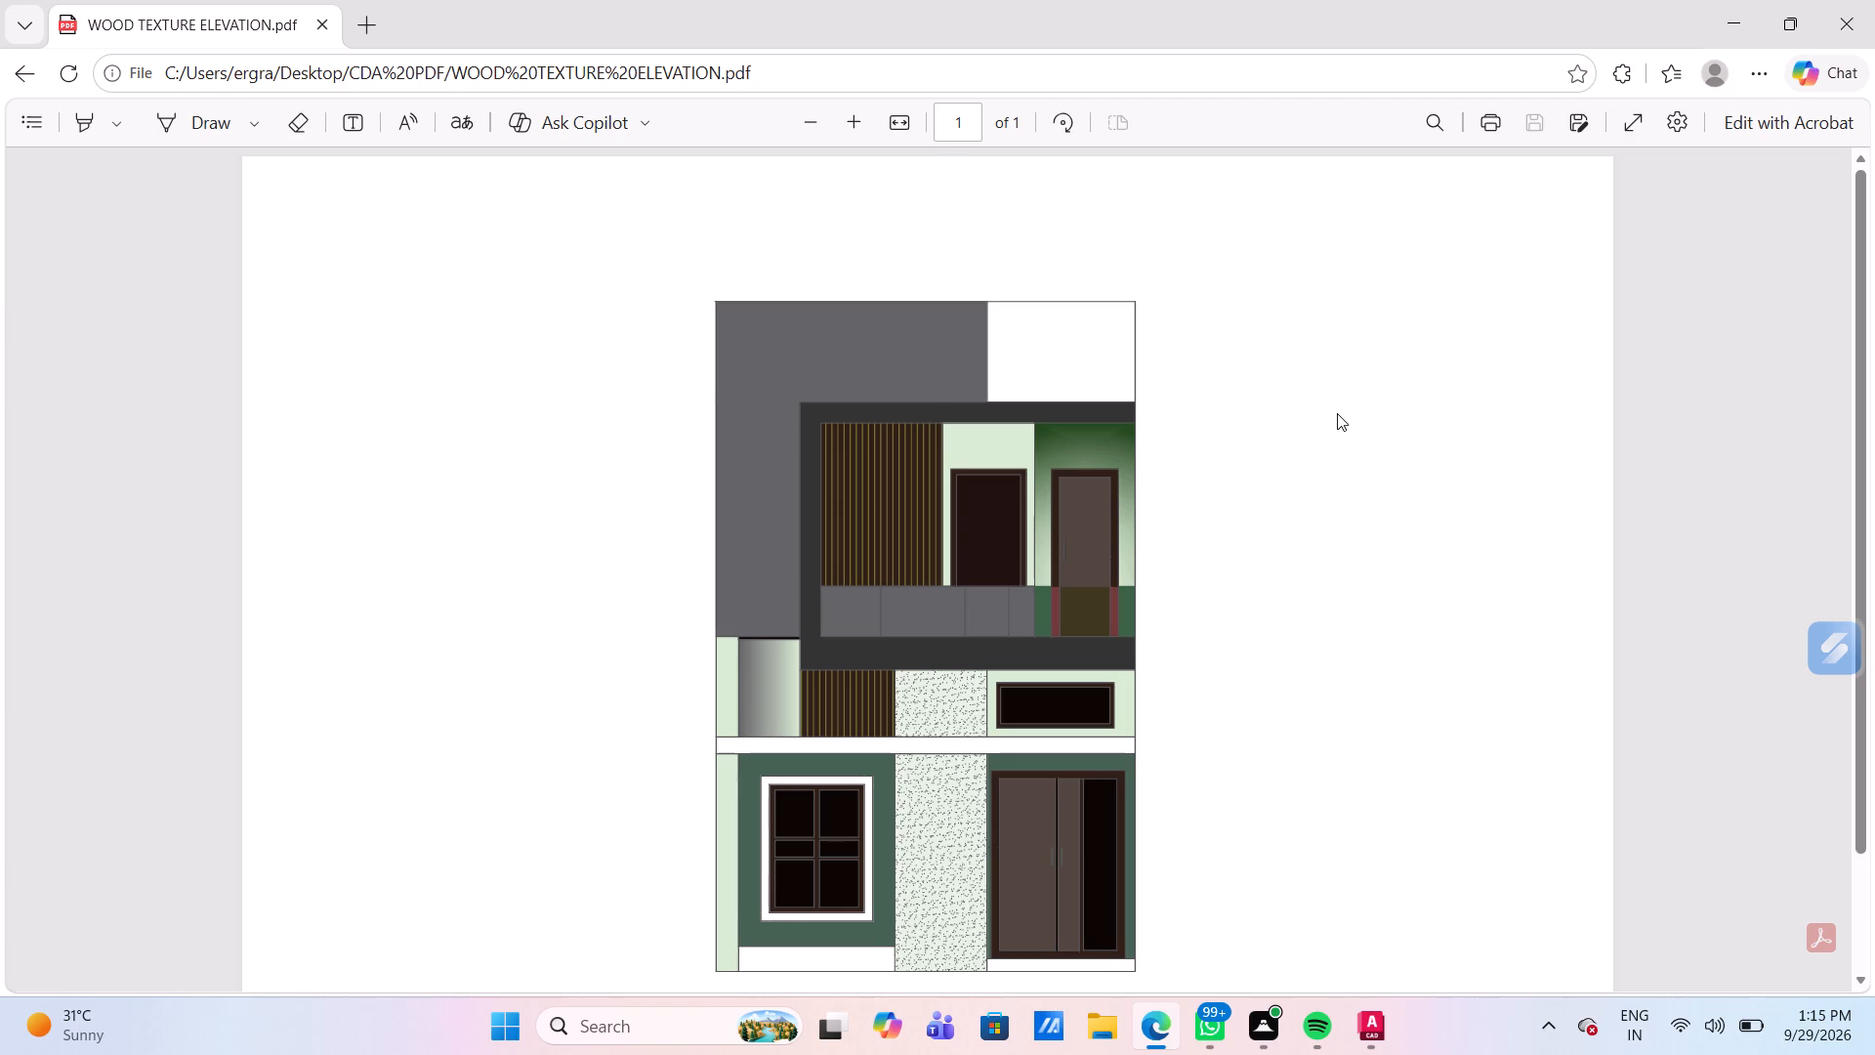
pyautogui.click(1838, 28)
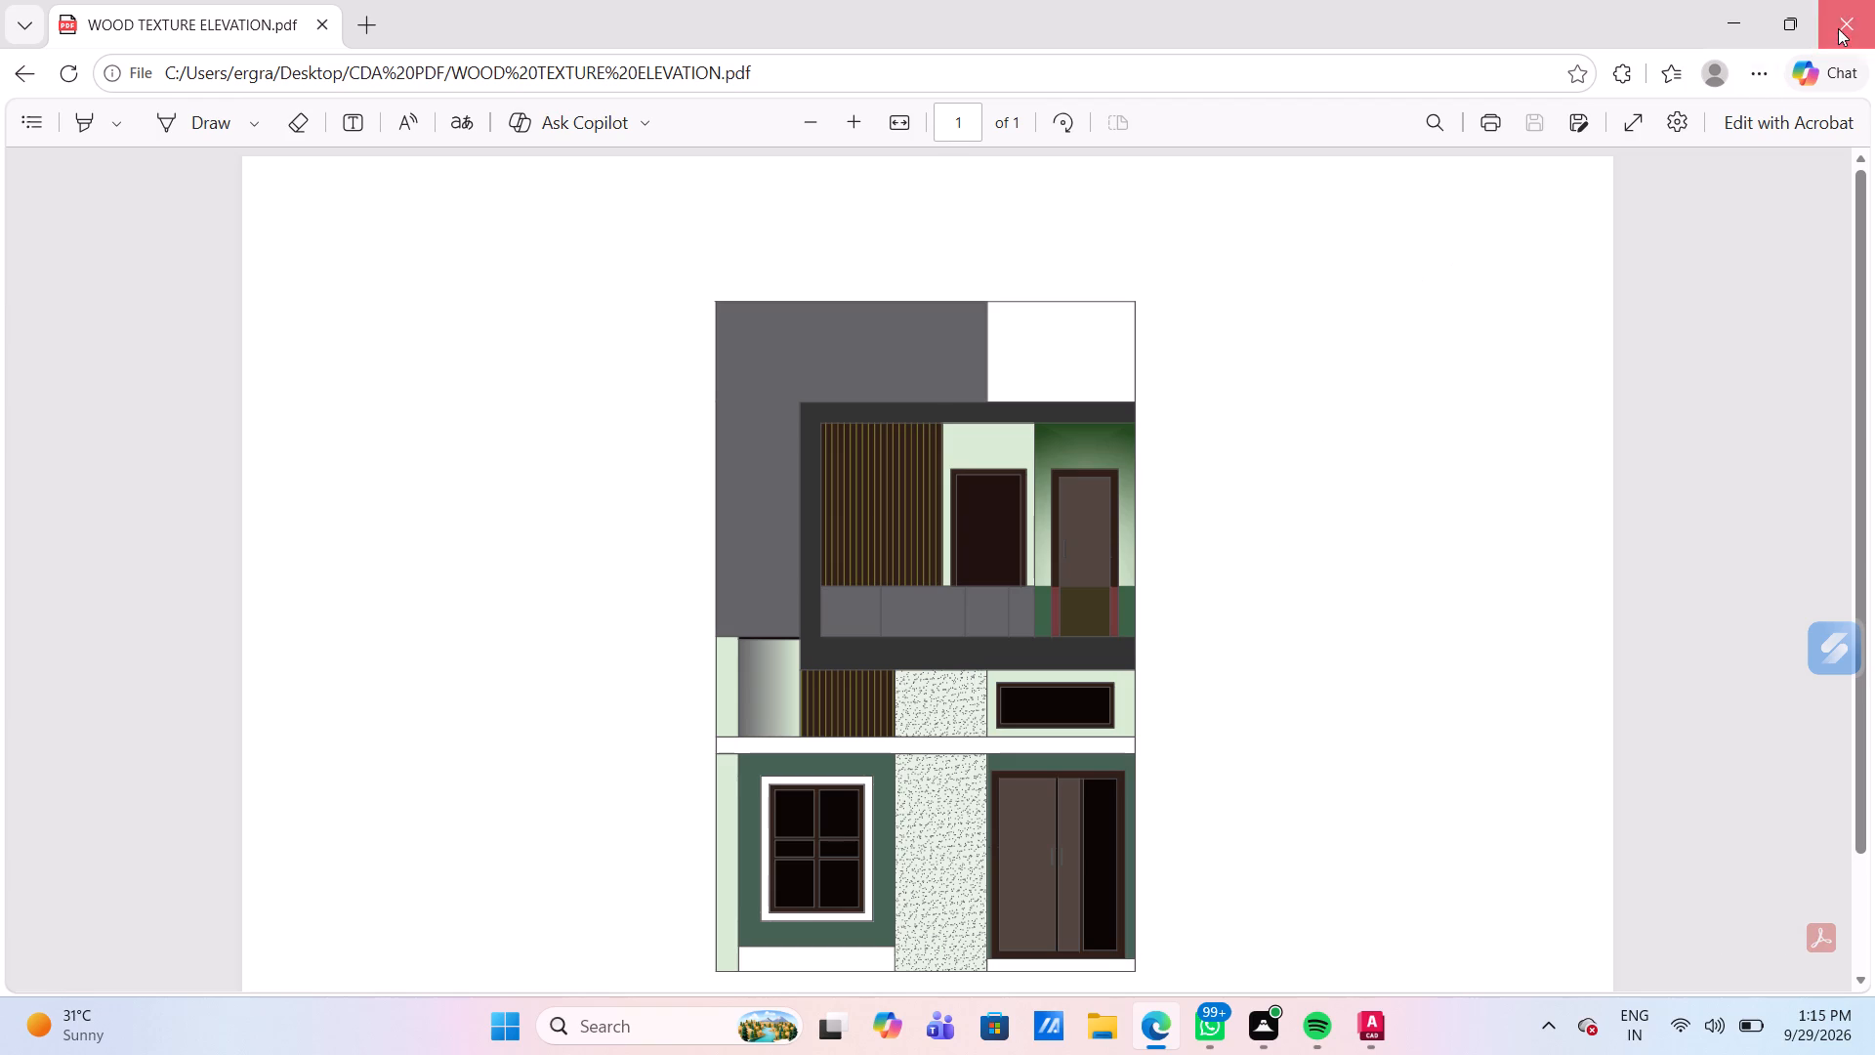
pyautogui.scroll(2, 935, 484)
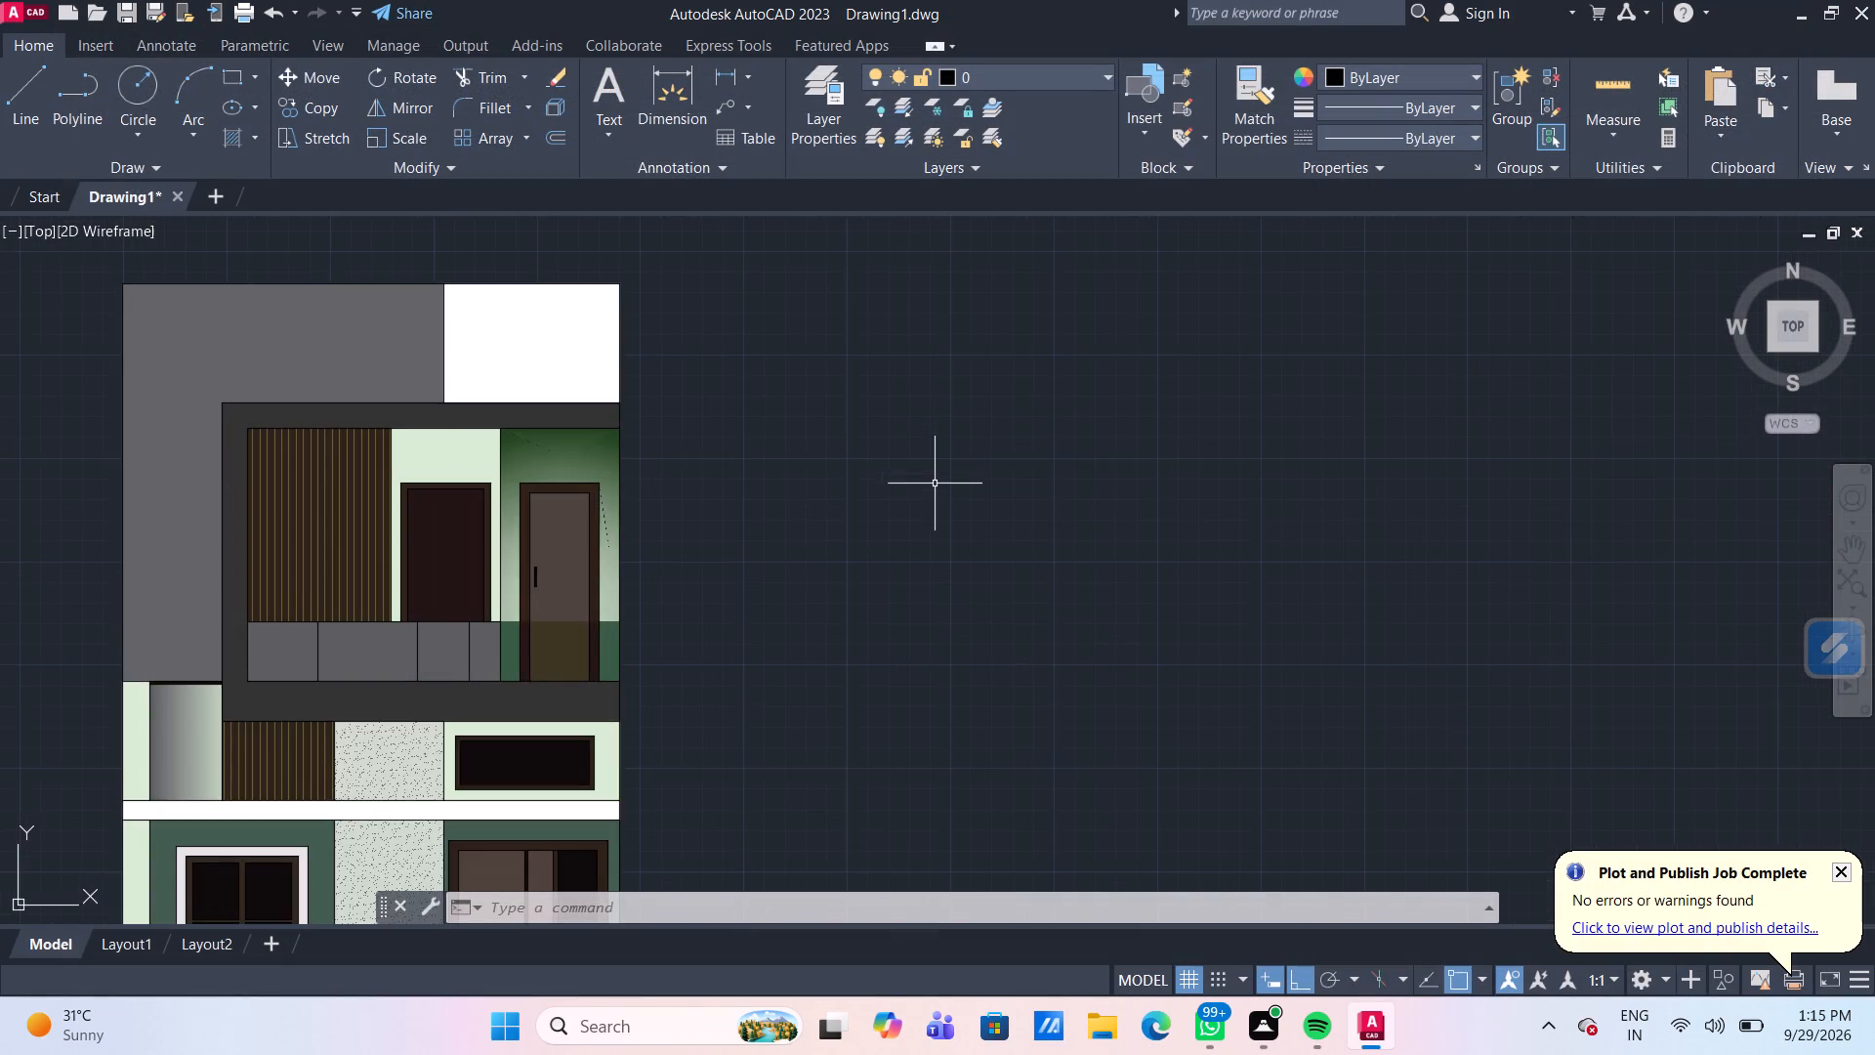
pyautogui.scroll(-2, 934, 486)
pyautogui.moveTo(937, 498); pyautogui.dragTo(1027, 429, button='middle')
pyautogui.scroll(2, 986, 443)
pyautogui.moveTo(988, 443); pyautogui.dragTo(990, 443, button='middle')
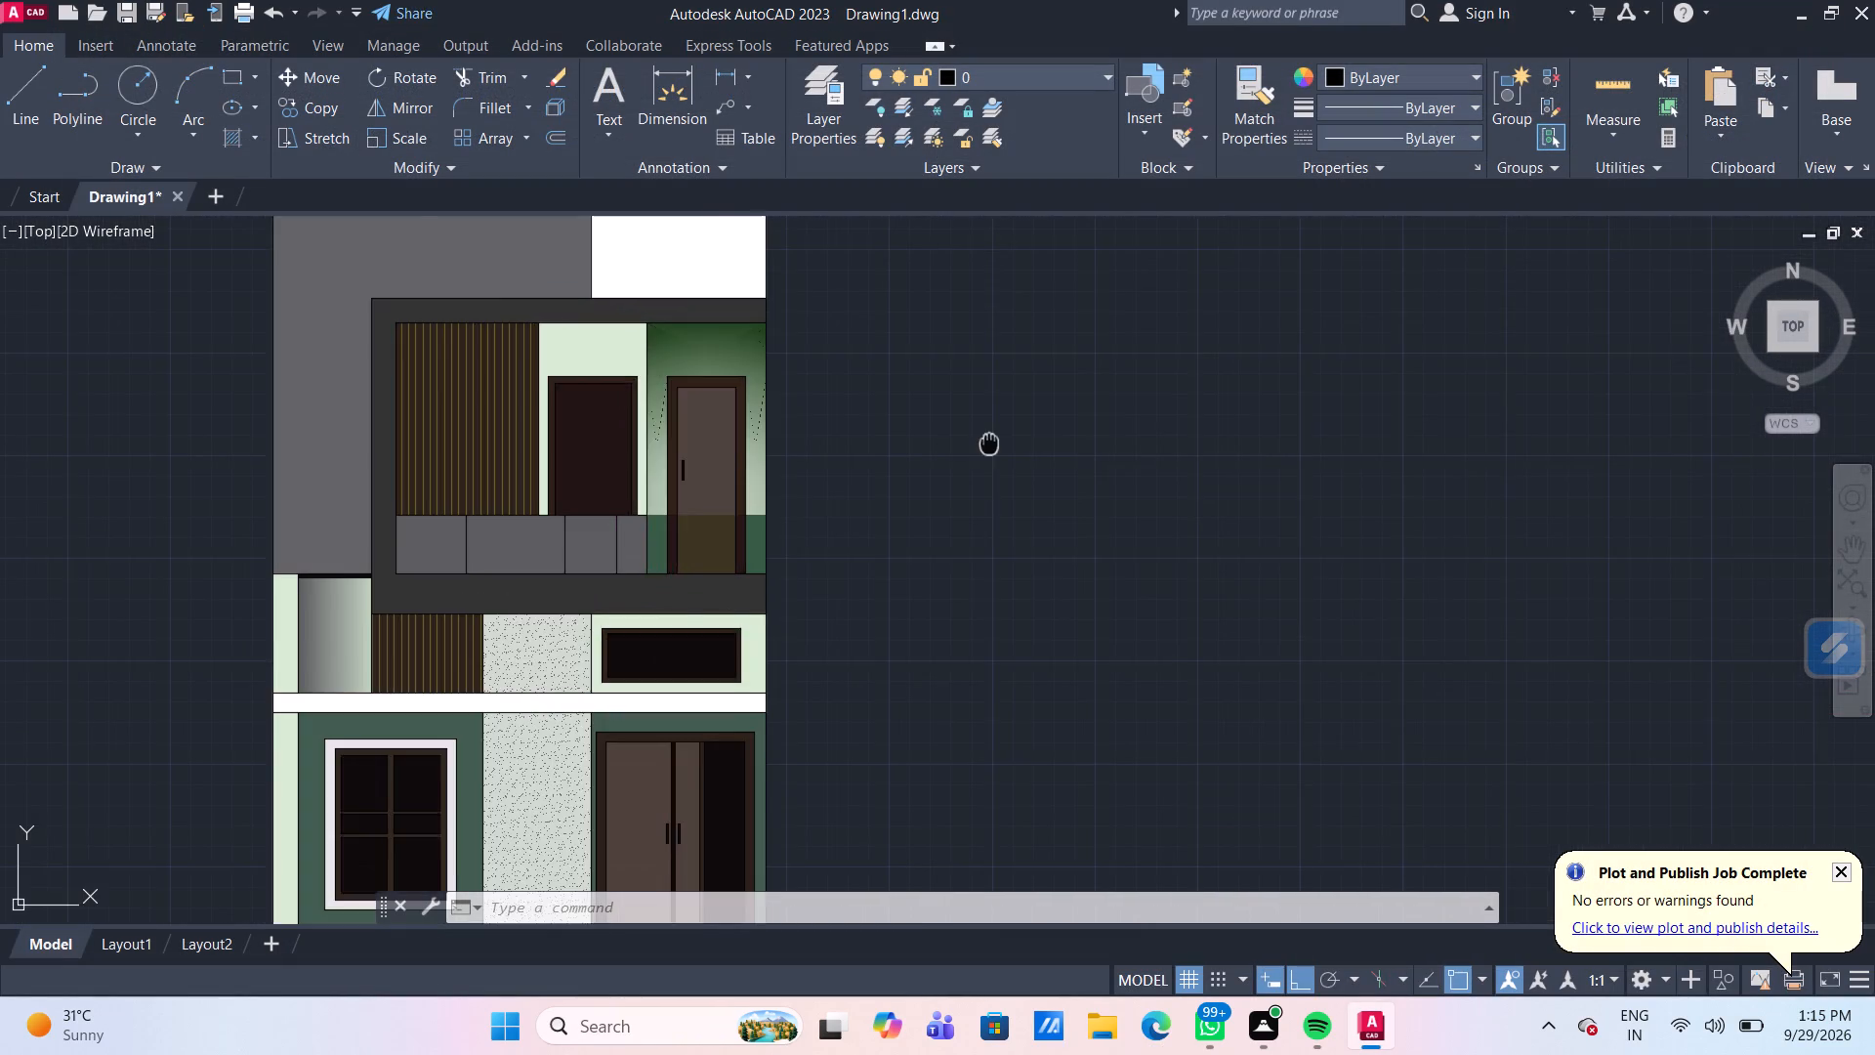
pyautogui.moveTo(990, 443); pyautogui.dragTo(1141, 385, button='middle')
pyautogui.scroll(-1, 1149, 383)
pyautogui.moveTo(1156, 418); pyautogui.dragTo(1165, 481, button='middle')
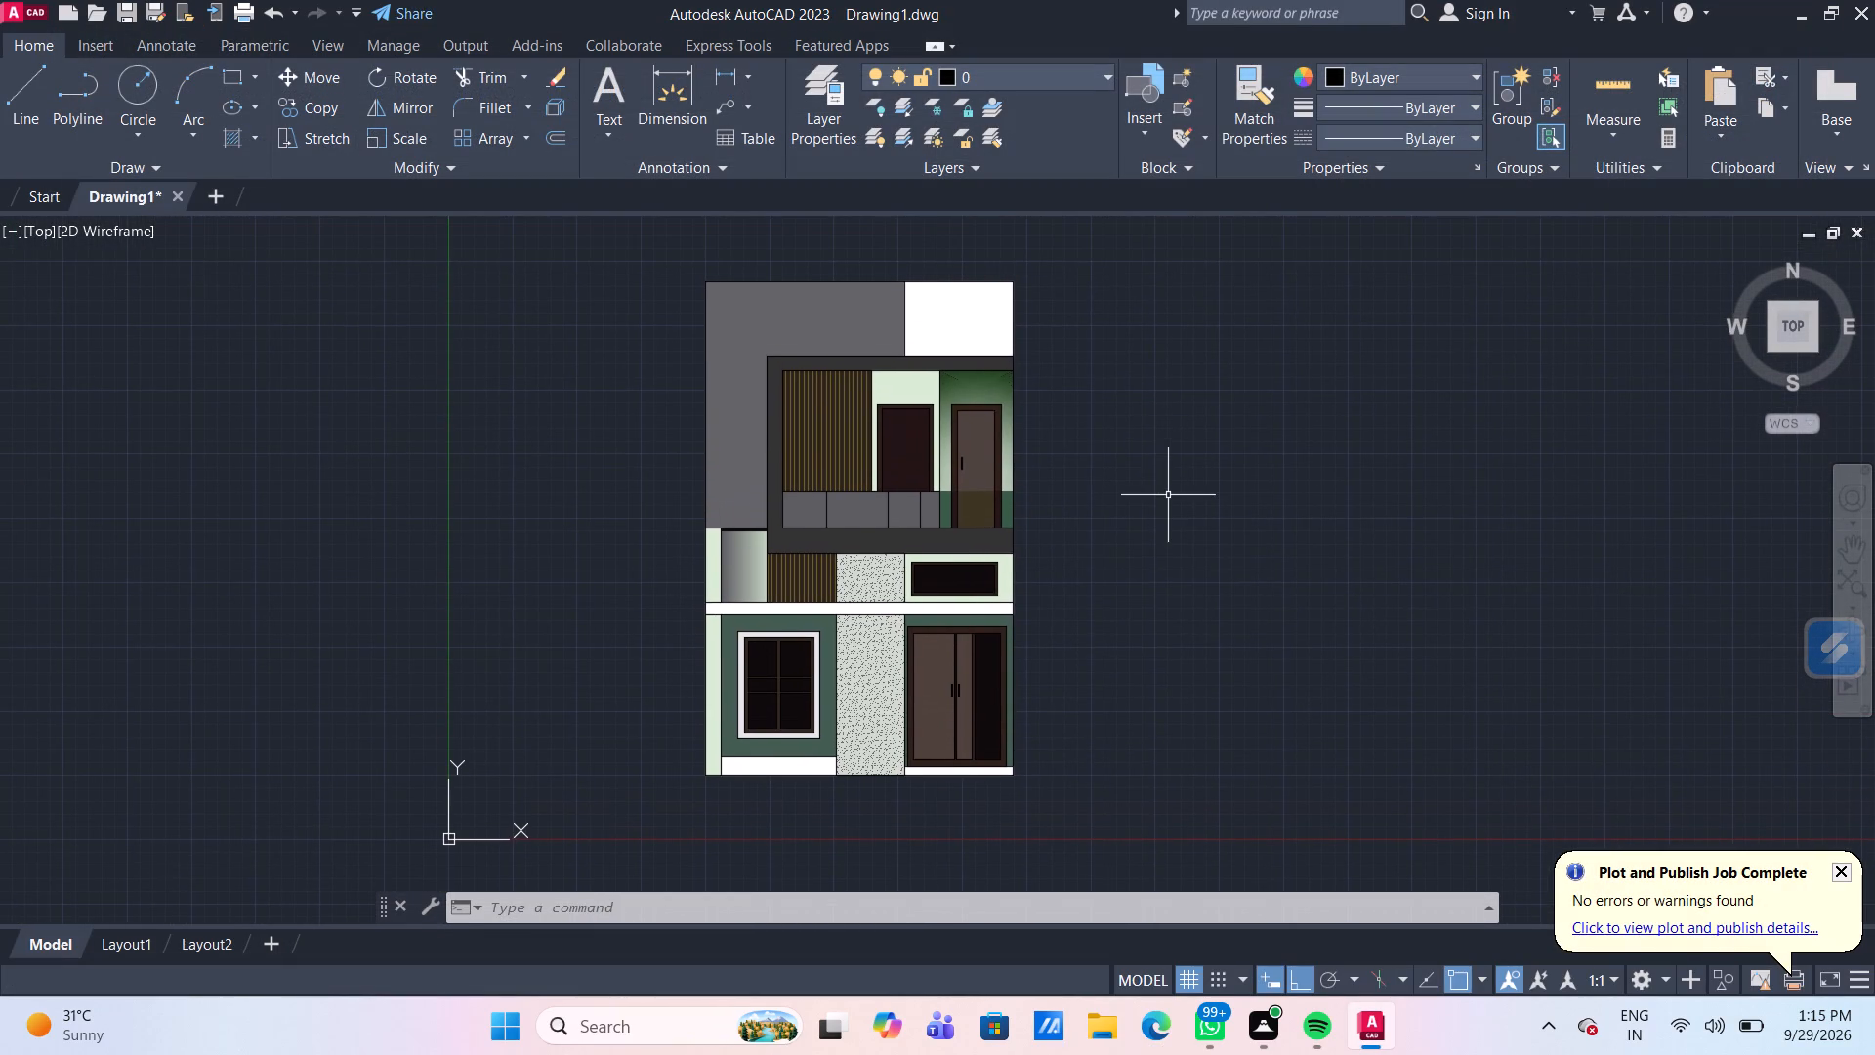
# Save the drawing as WOOD TEXTURE ELEVATION in the CAD DWG folder on the Desktop.
pyautogui.hotkey('ctrl', 's')
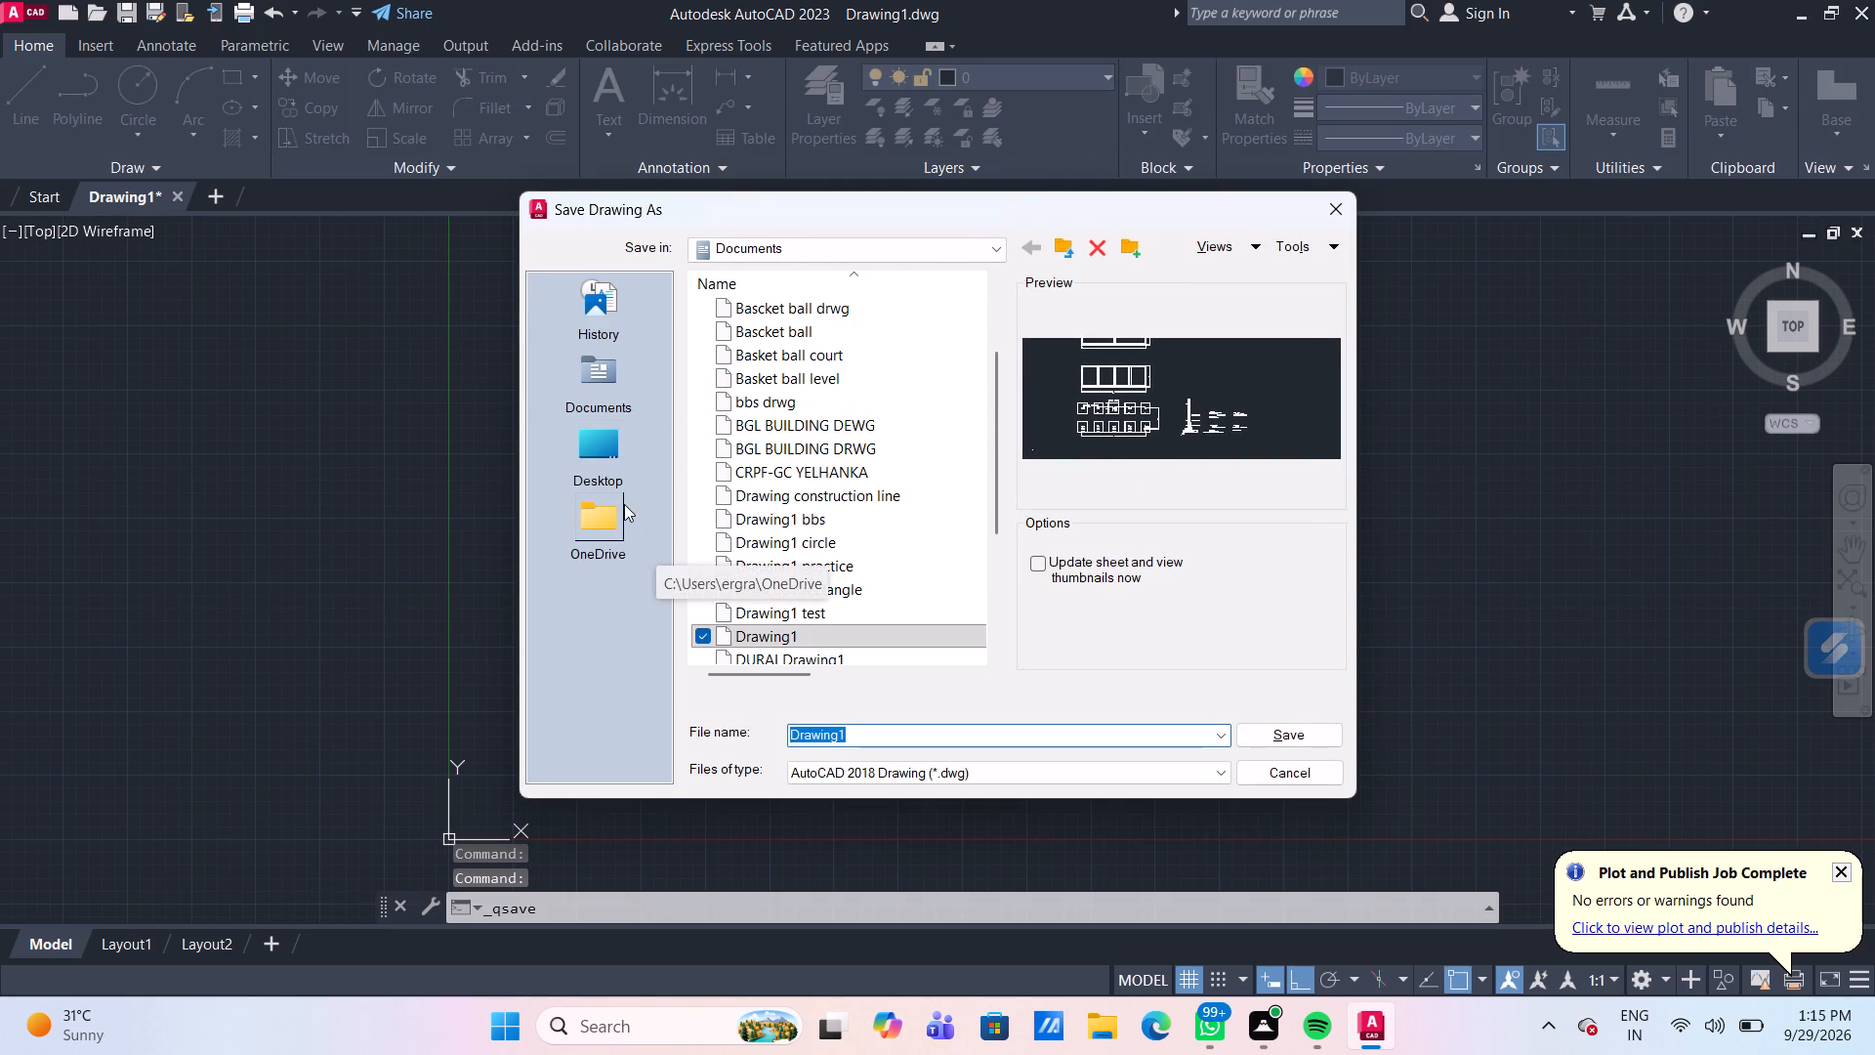
pyautogui.click(603, 443)
pyautogui.scroll(-4, 763, 473)
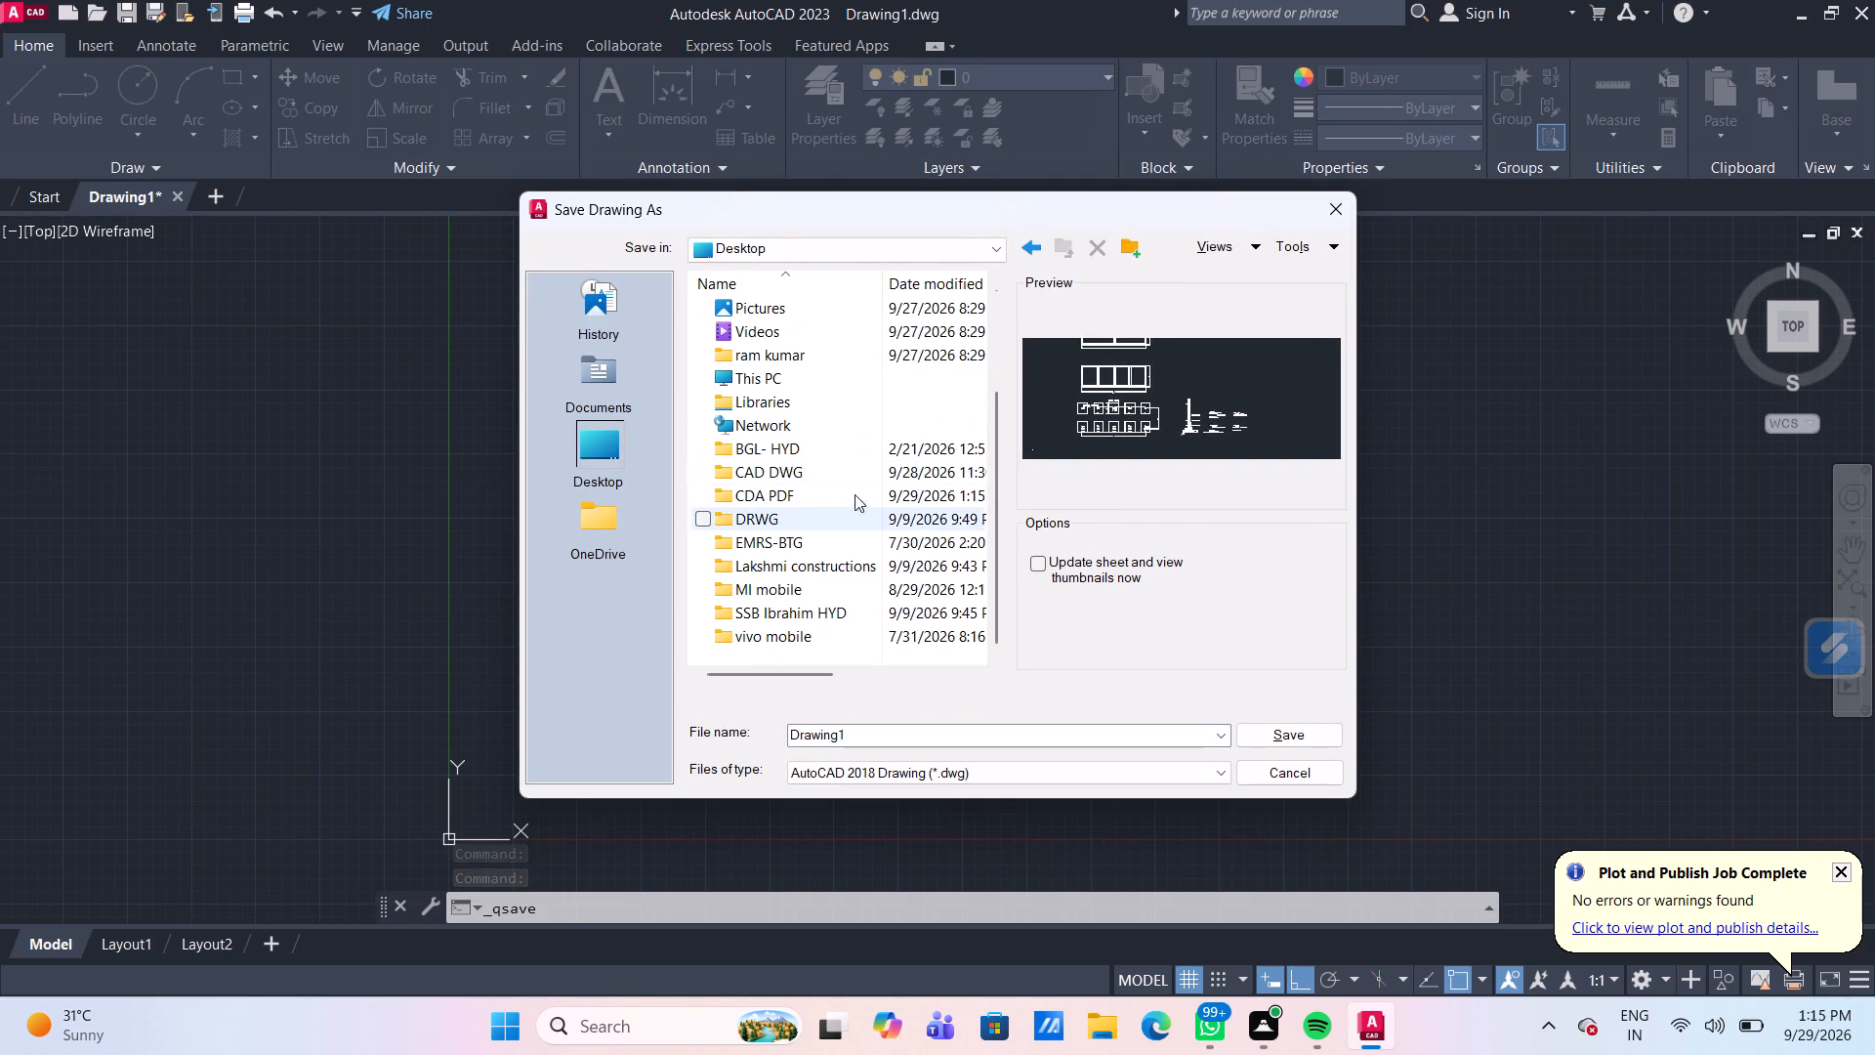
pyautogui.doubleClick(821, 483)
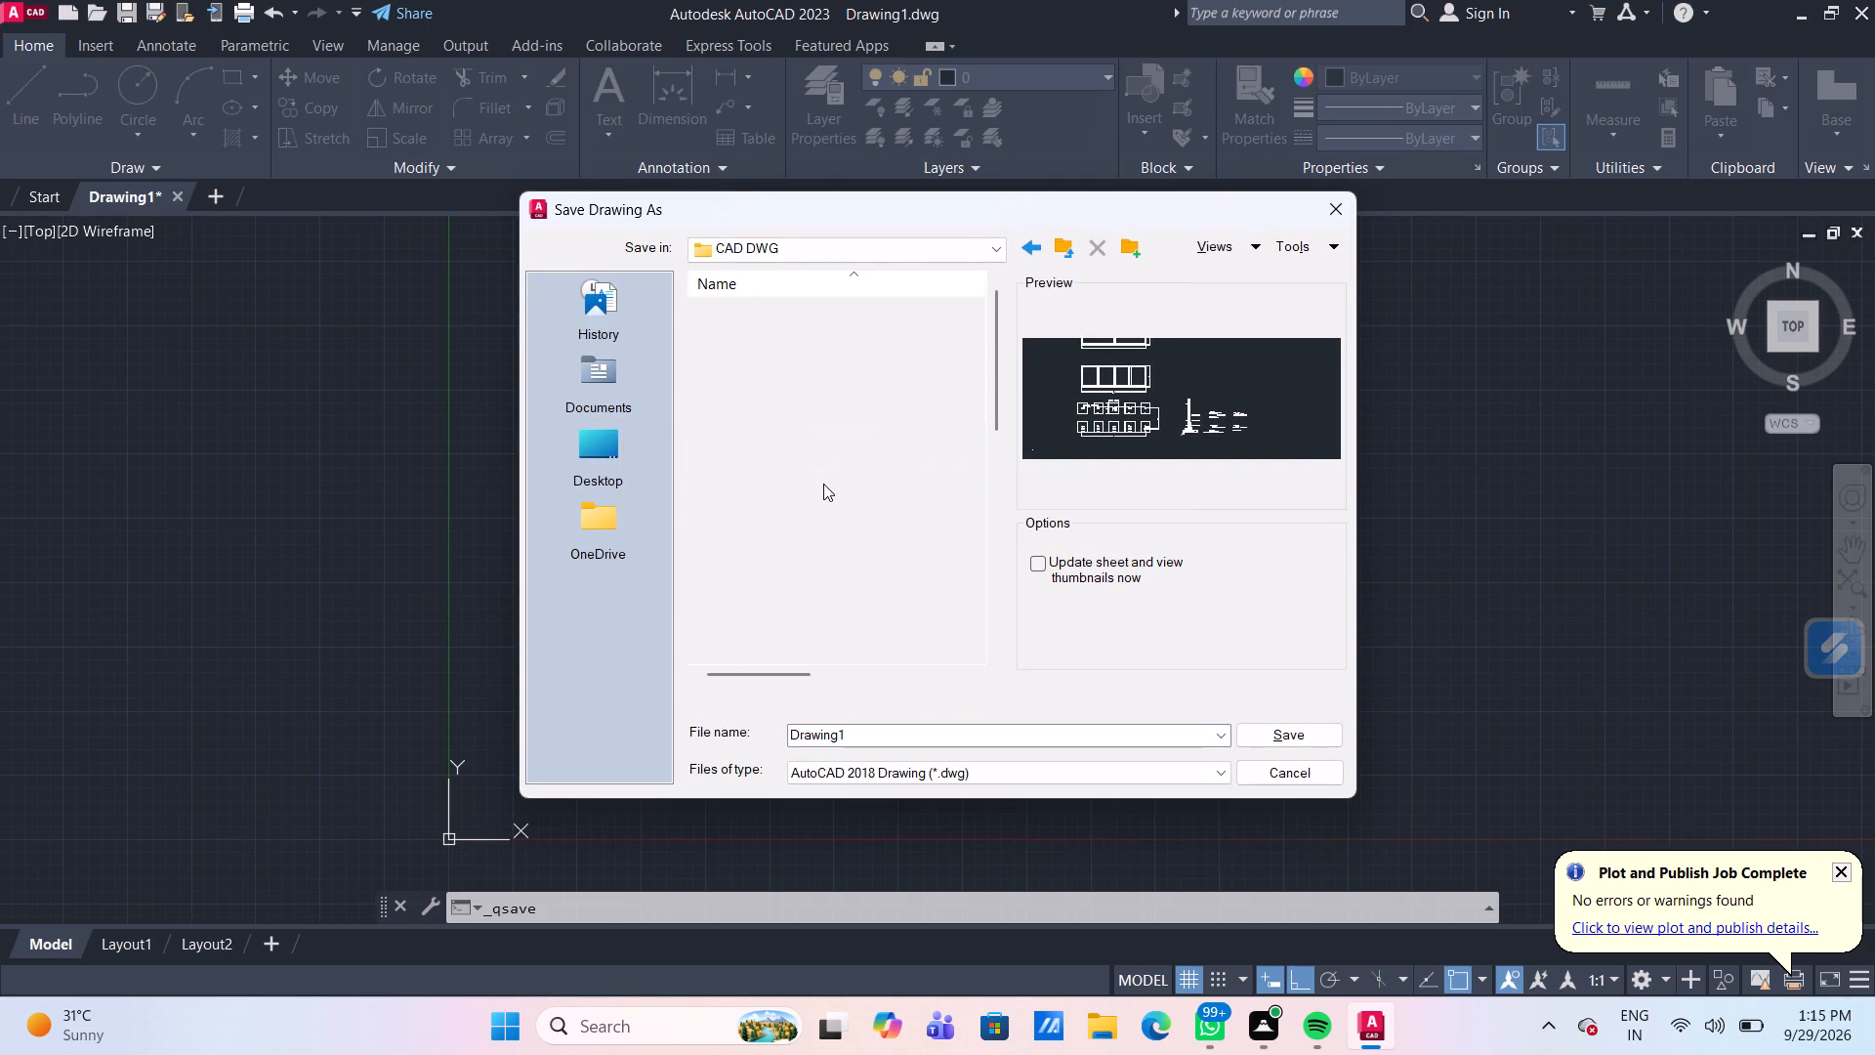
pyautogui.scroll(-10, 892, 537)
pyautogui.click(908, 737)
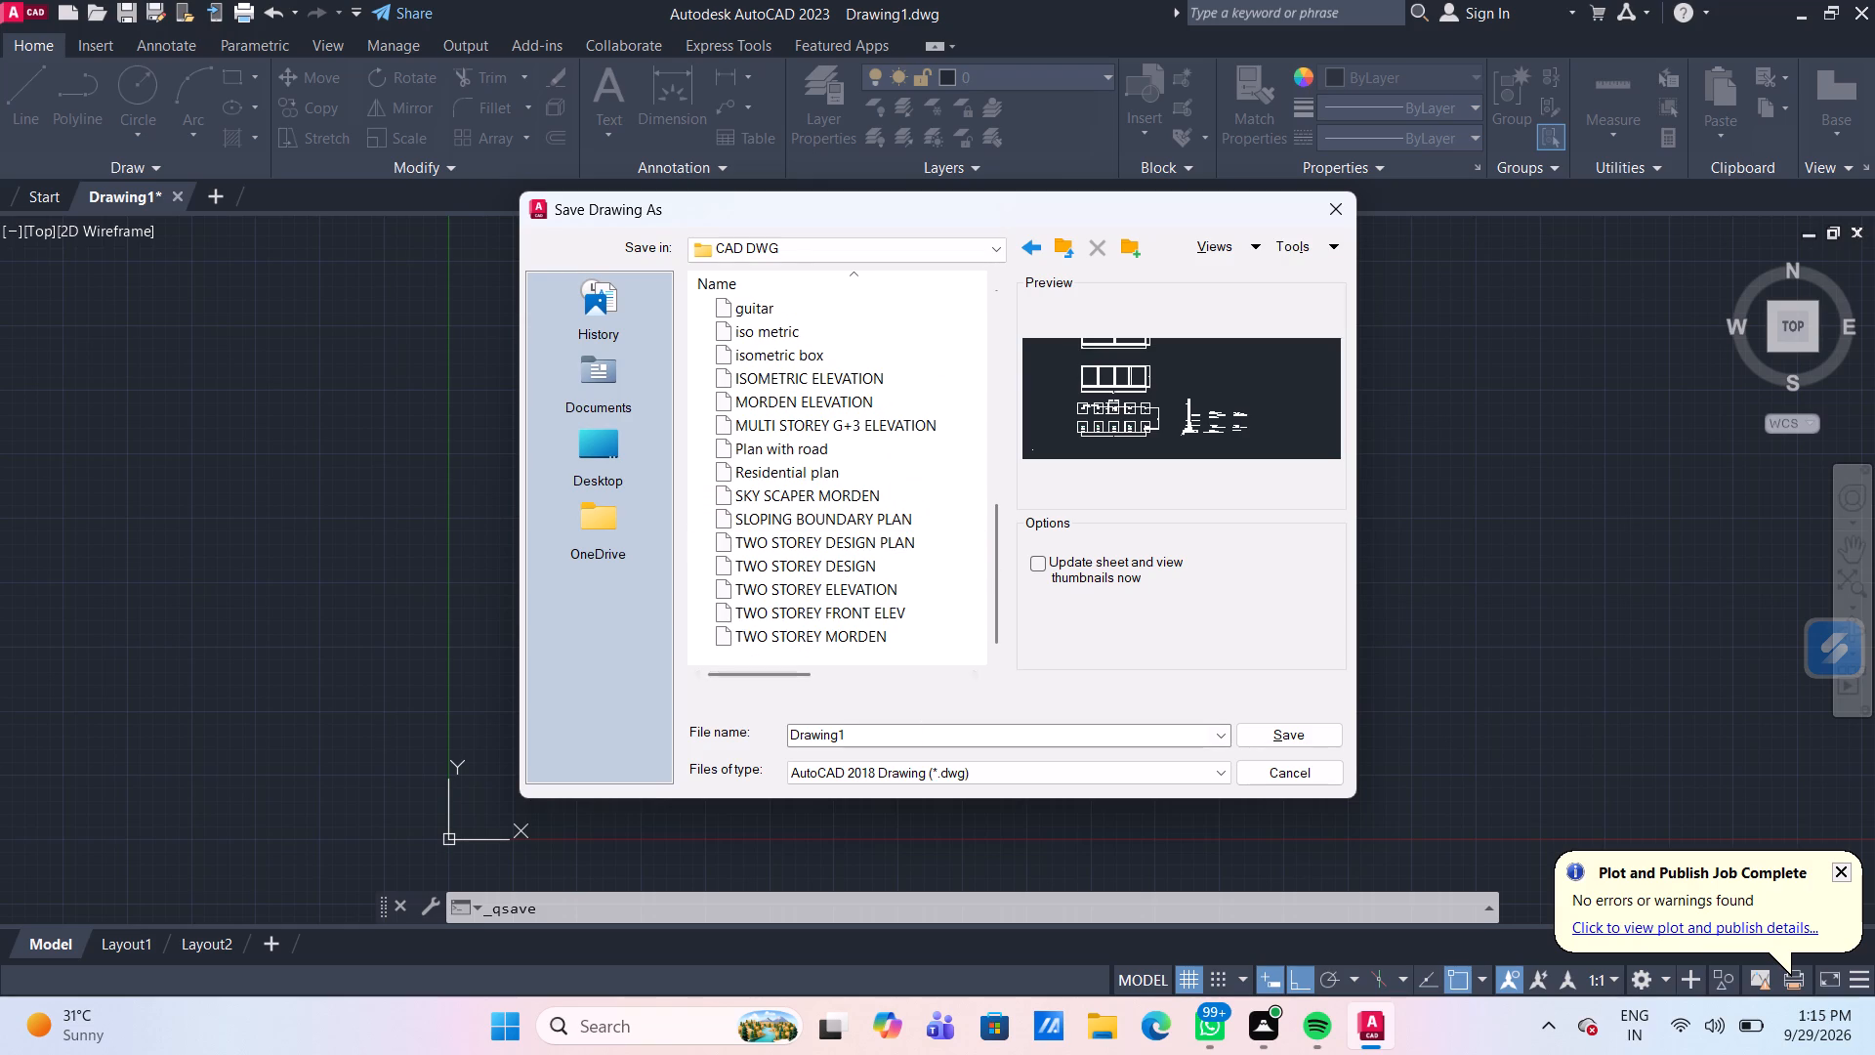
pyautogui.write('WOO')
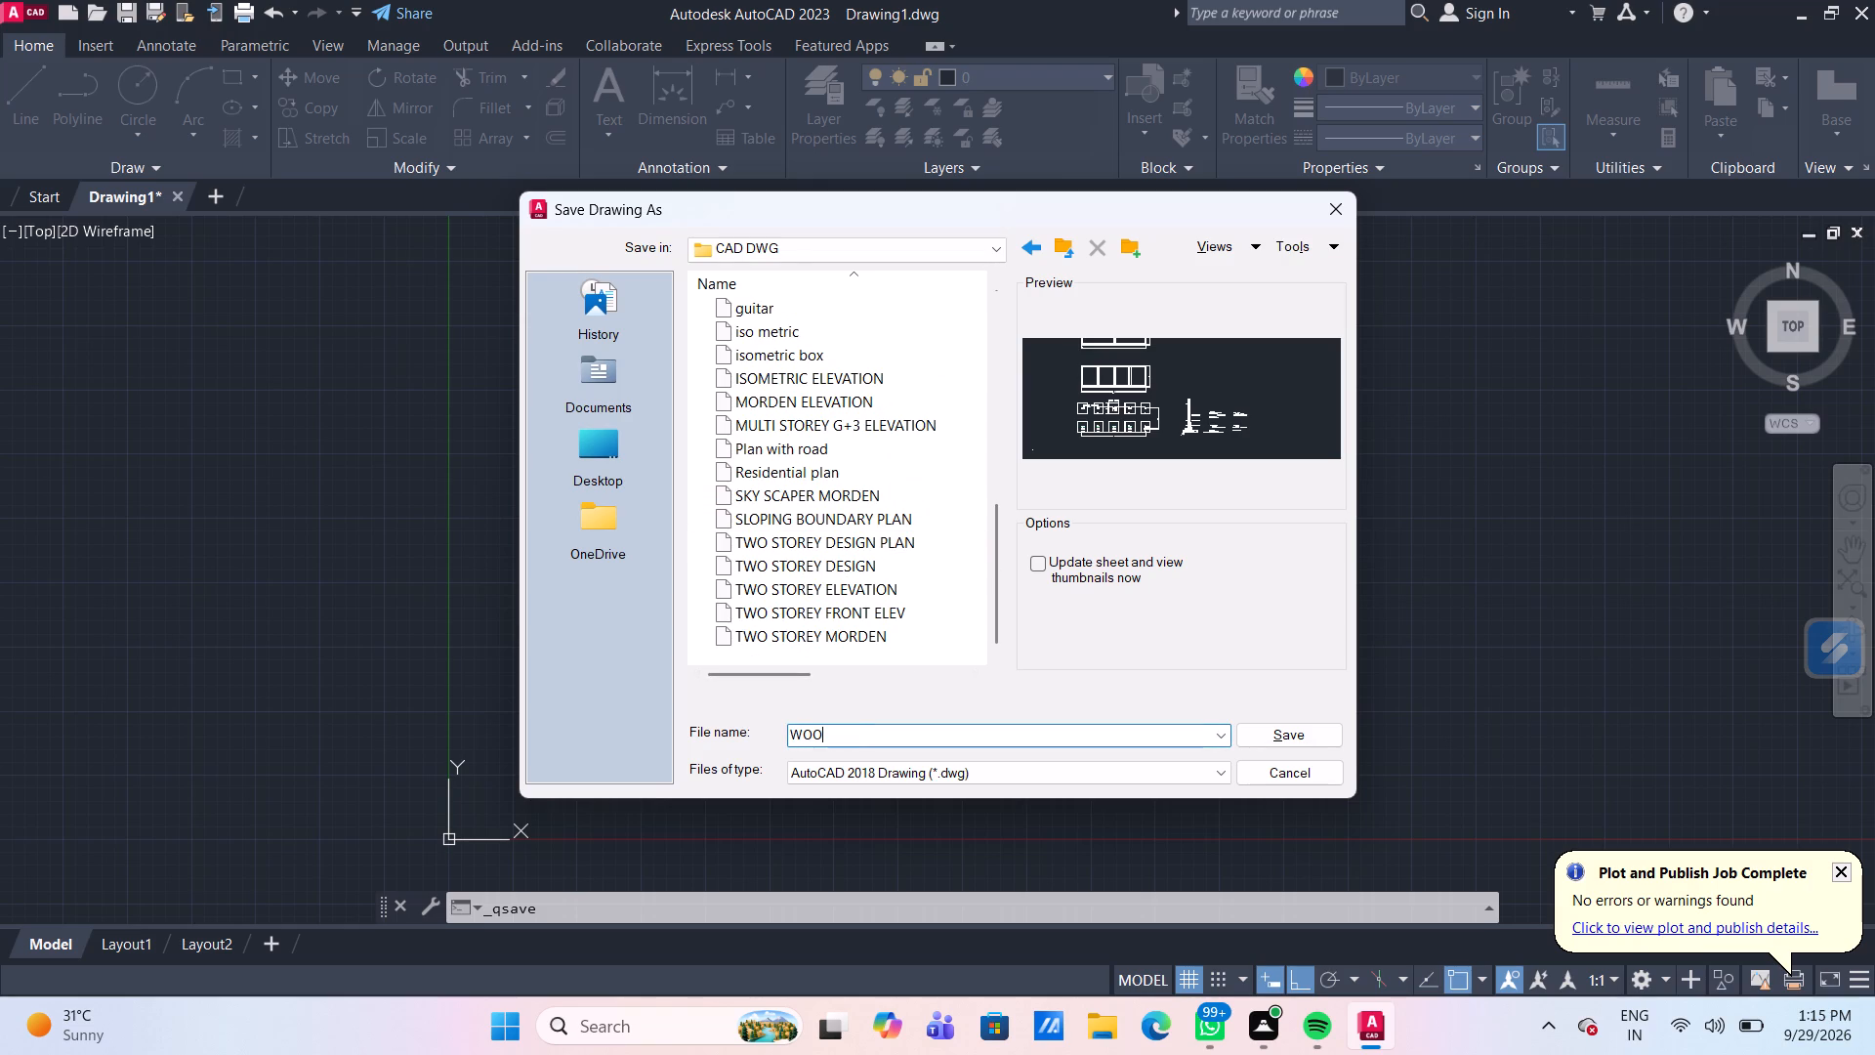
pyautogui.write('D TEXTURE')
pyautogui.press('space')
pyautogui.write('ELE')
pyautogui.press('v')
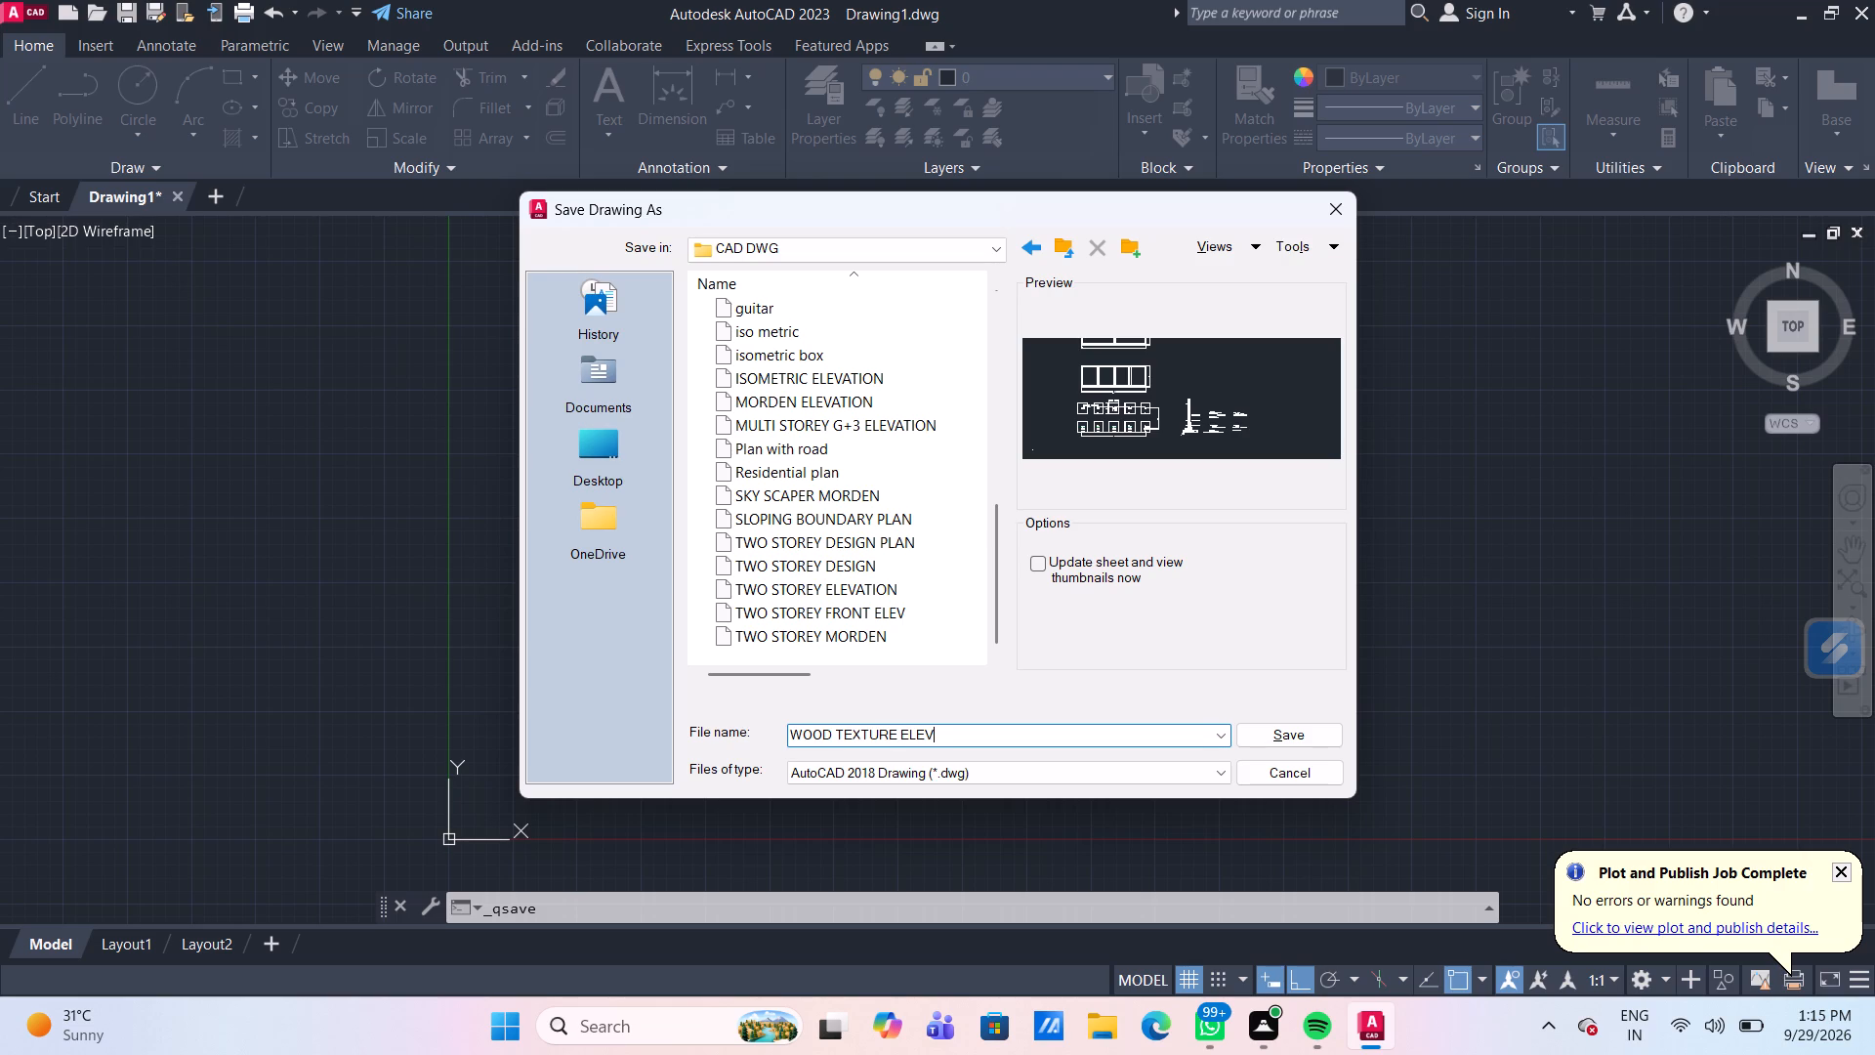
pyautogui.write('ATION')
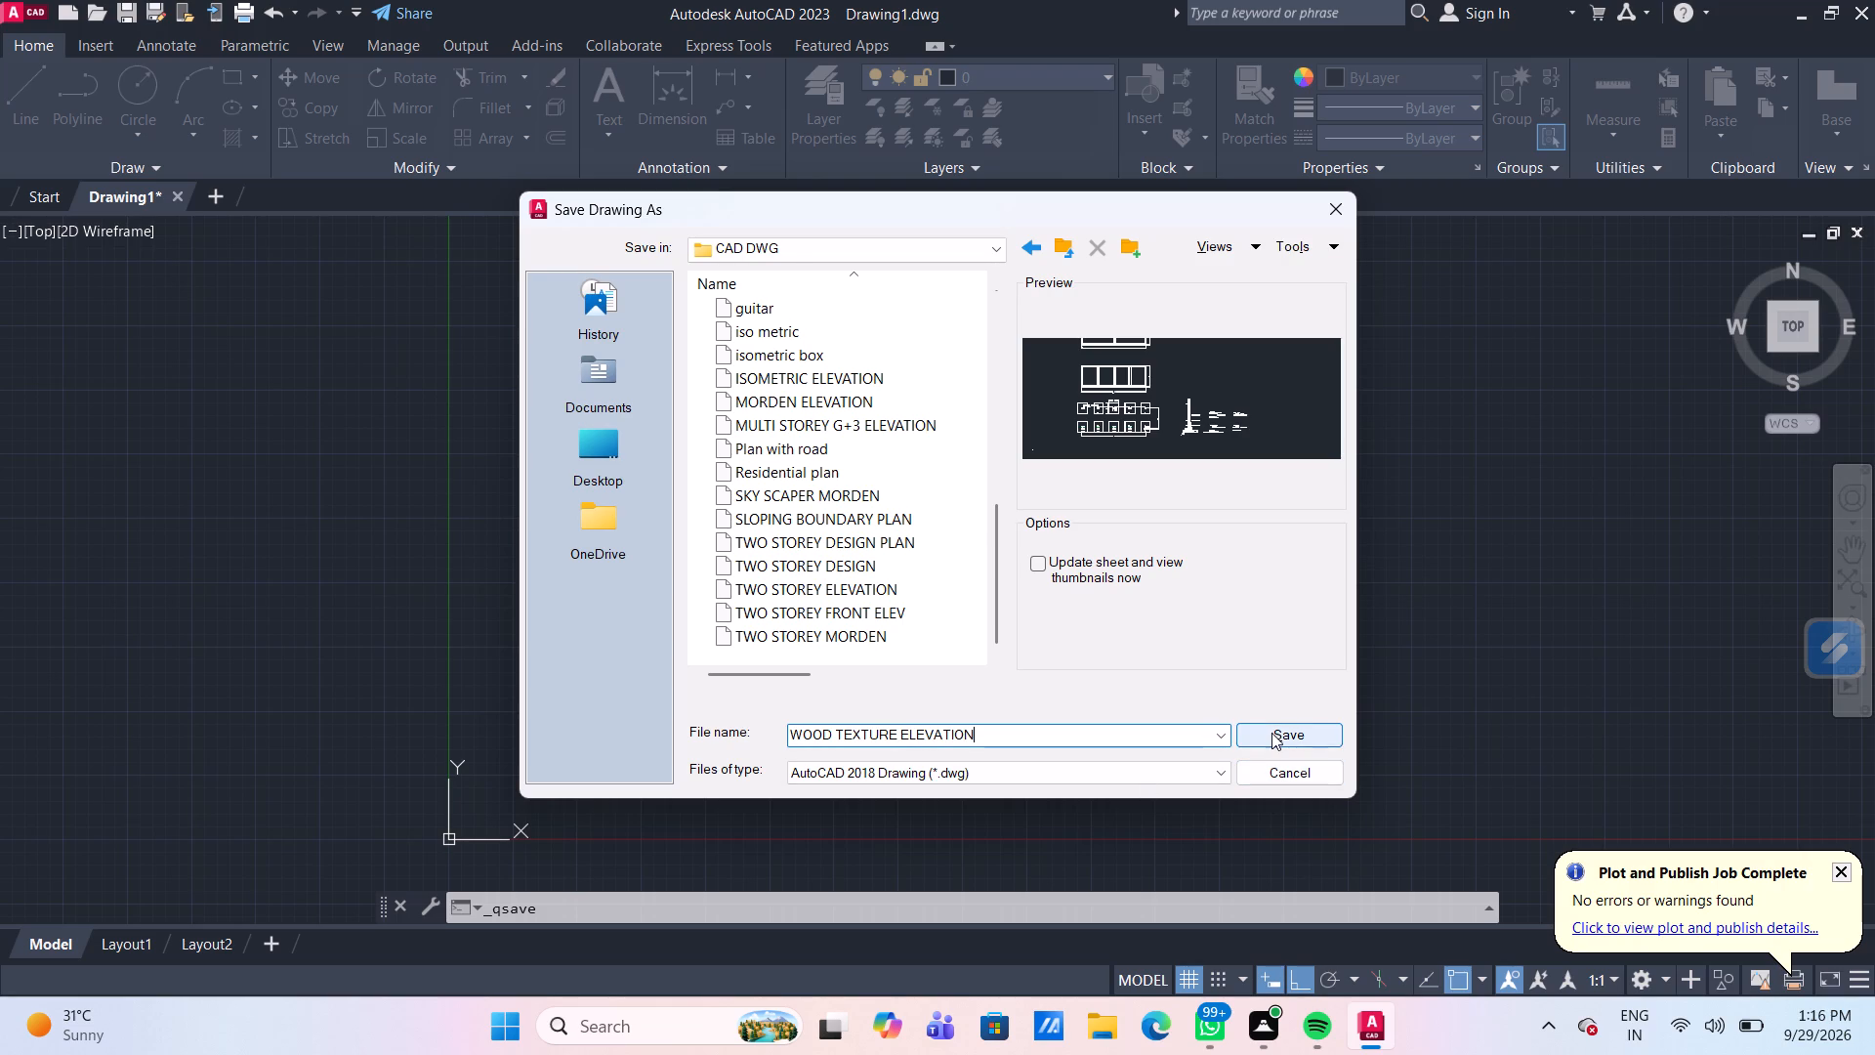
pyautogui.click(1271, 733)
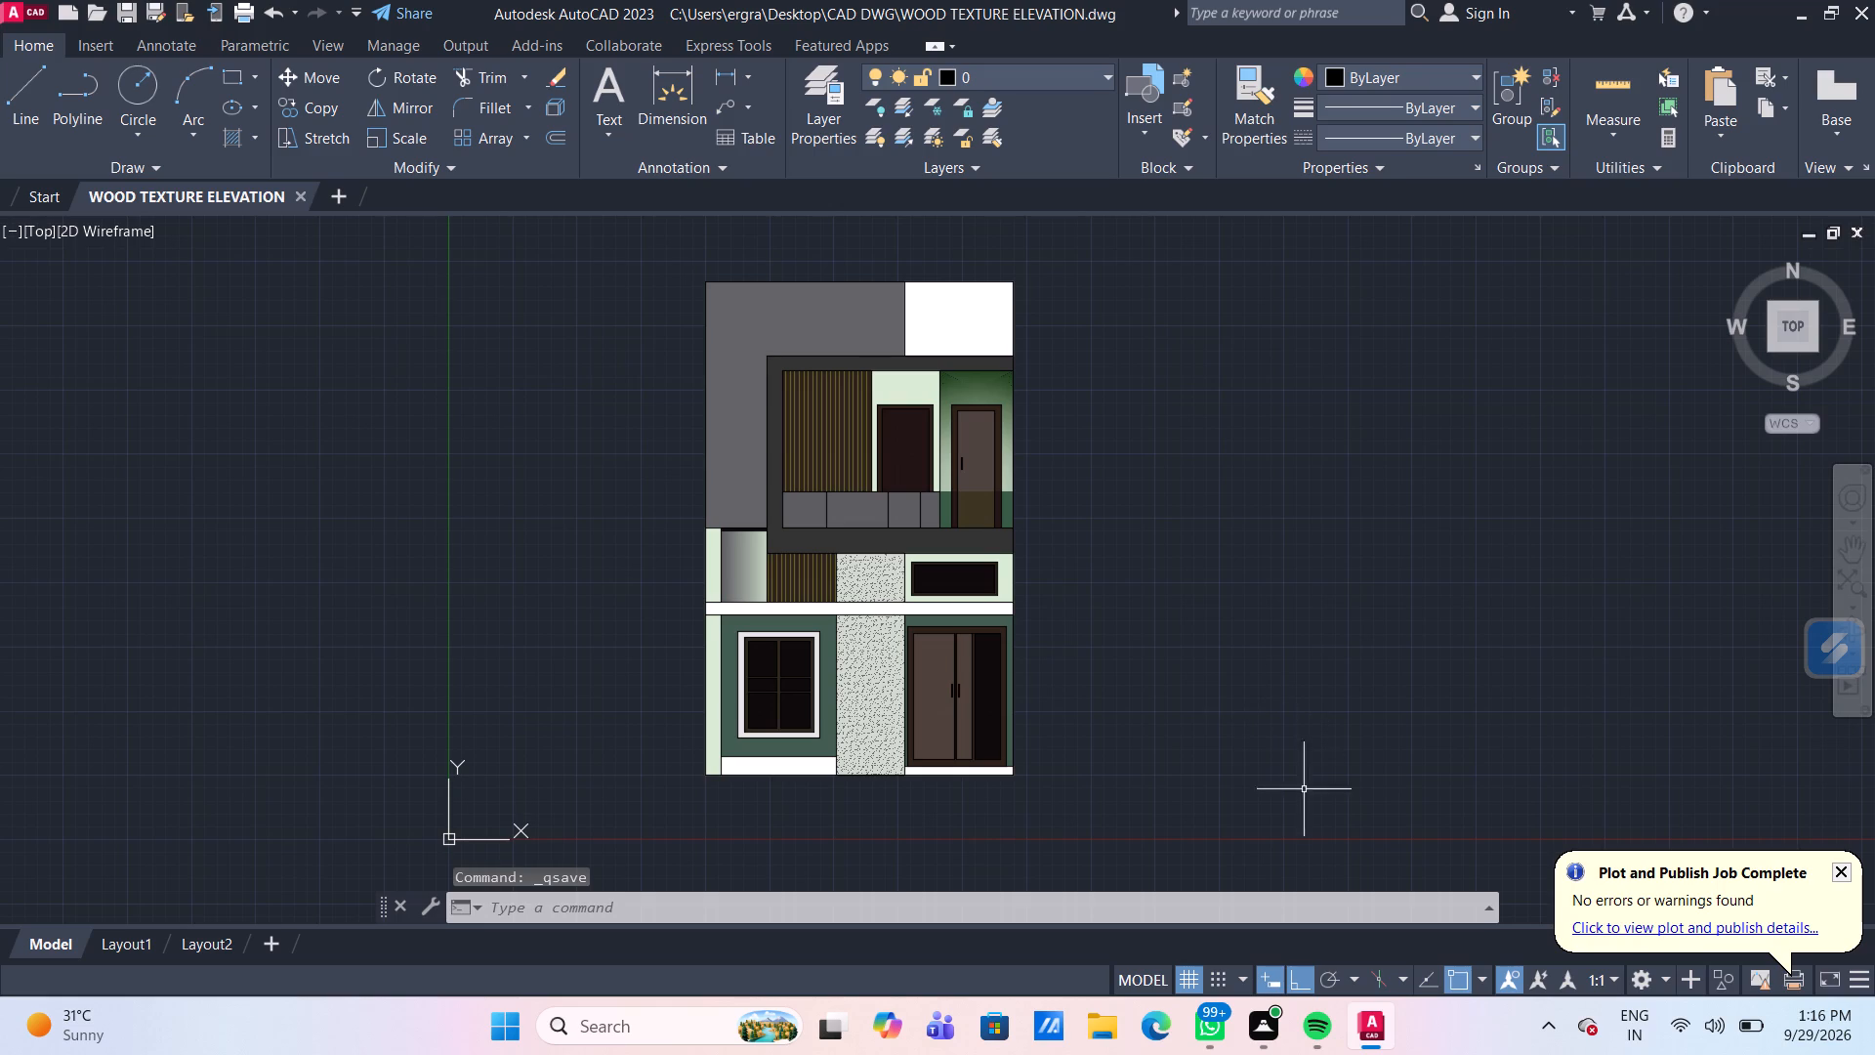